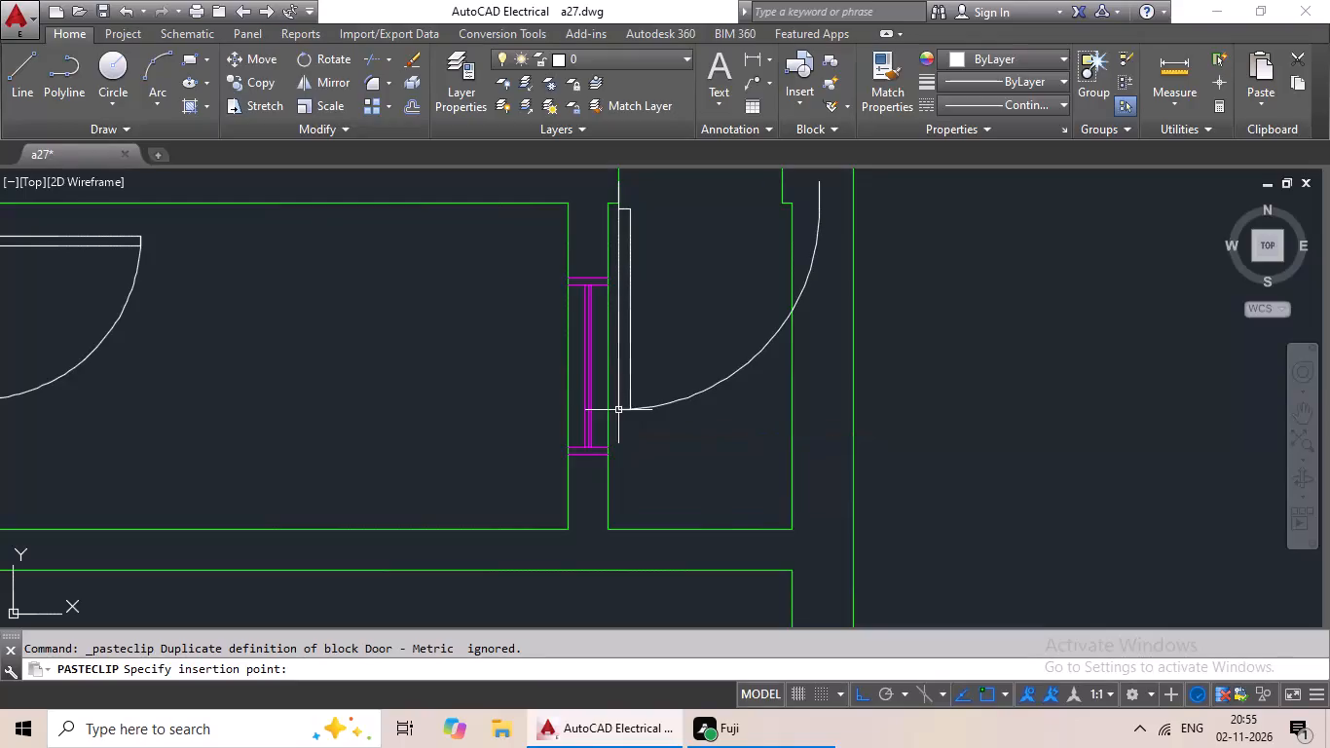
Scale the pasted door in the narrow space beside the magenta window by reference, so its swing spans the opening between the wall jambs.
{"action": "left_click_drag", "start_coordinate": [633, 279], "coordinate": [629, 291]}
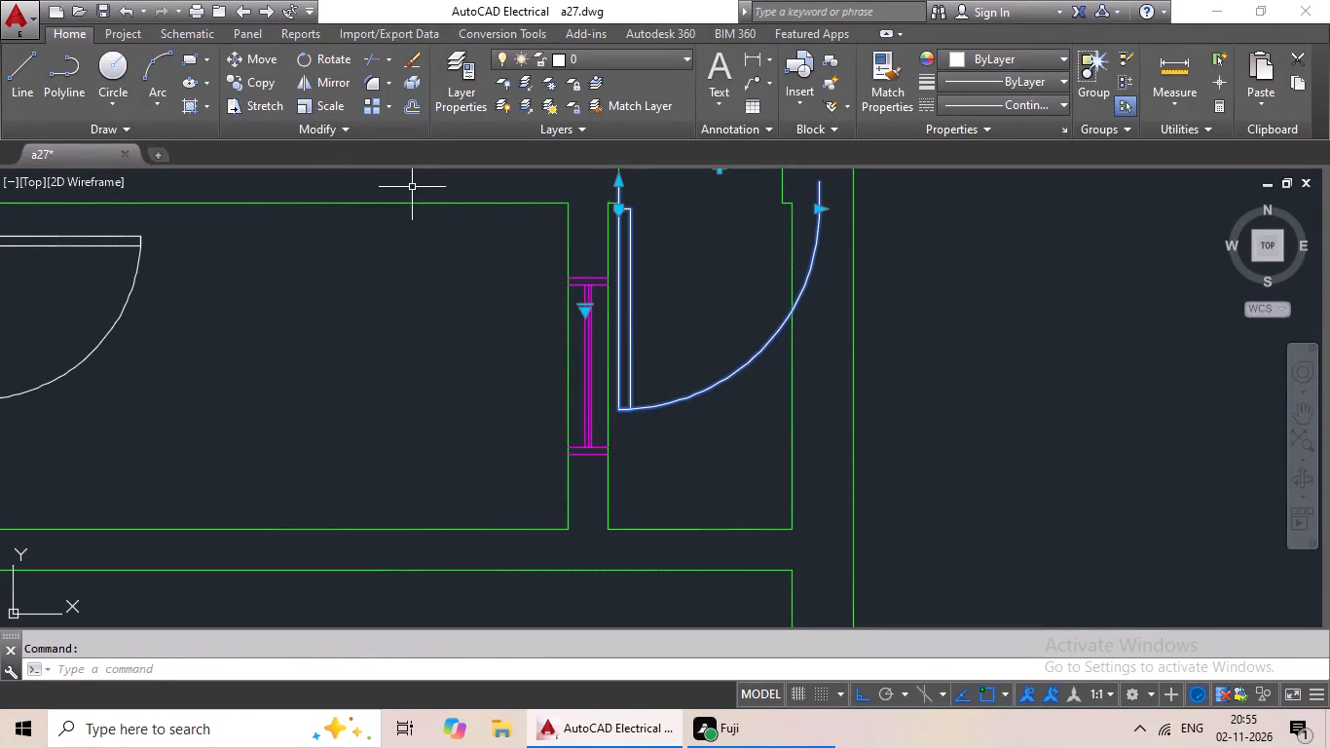
{"action": "left_click_drag", "start_coordinate": [329, 109], "coordinate": [330, 122]}
{"action": "scroll", "coordinate": [656, 199], "scroll_direction": "up", "scroll_amount": 3}
{"action": "left_click", "coordinate": [332, 107]}
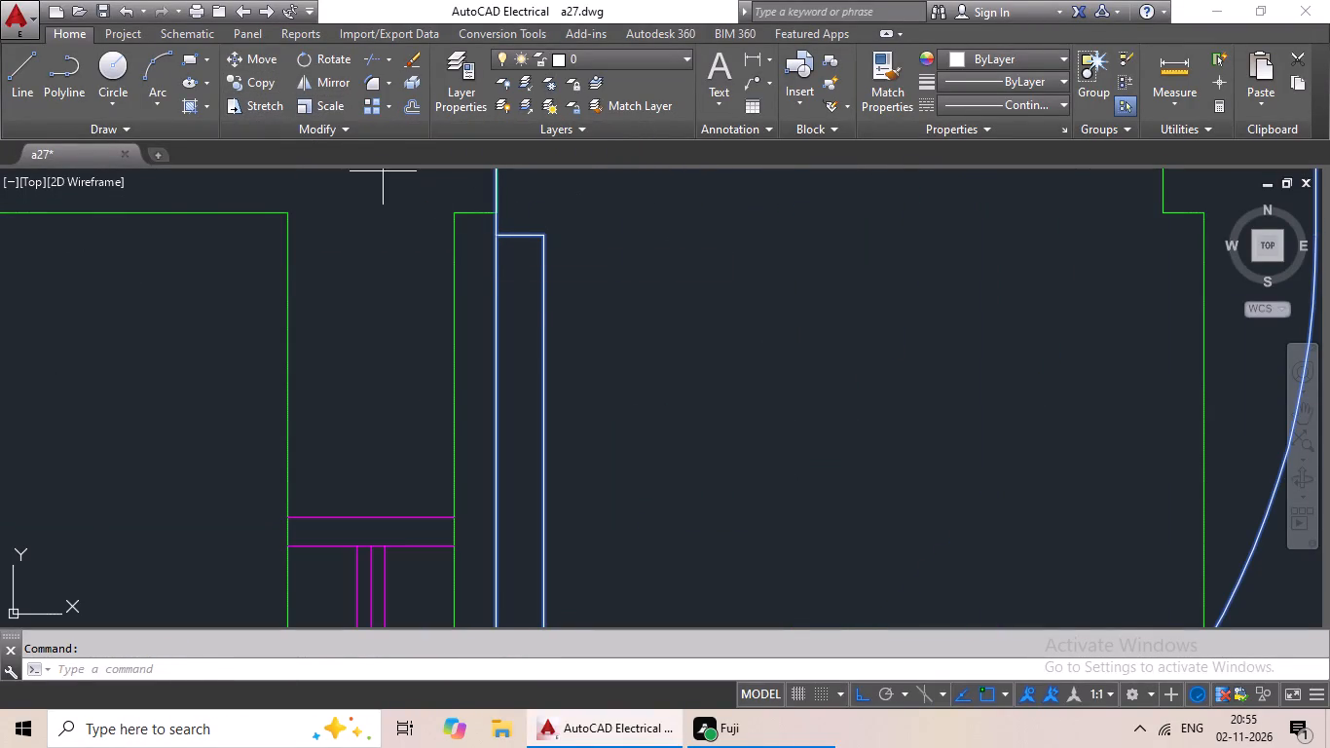
{"action": "scroll", "coordinate": [631, 306], "scroll_direction": "down", "scroll_amount": 2}
{"action": "middle_click_drag", "start_coordinate": [634, 298], "coordinate": [592, 401]}
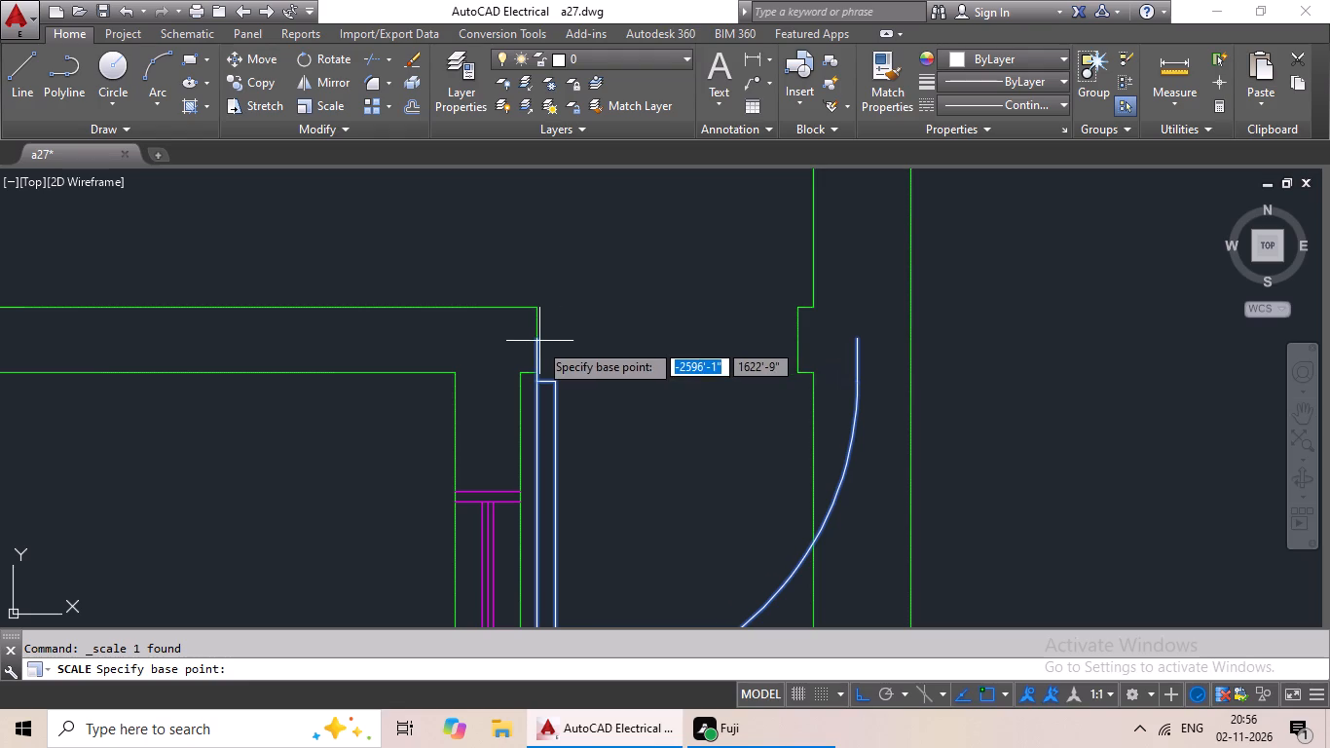
{"action": "left_click", "coordinate": [538, 342]}
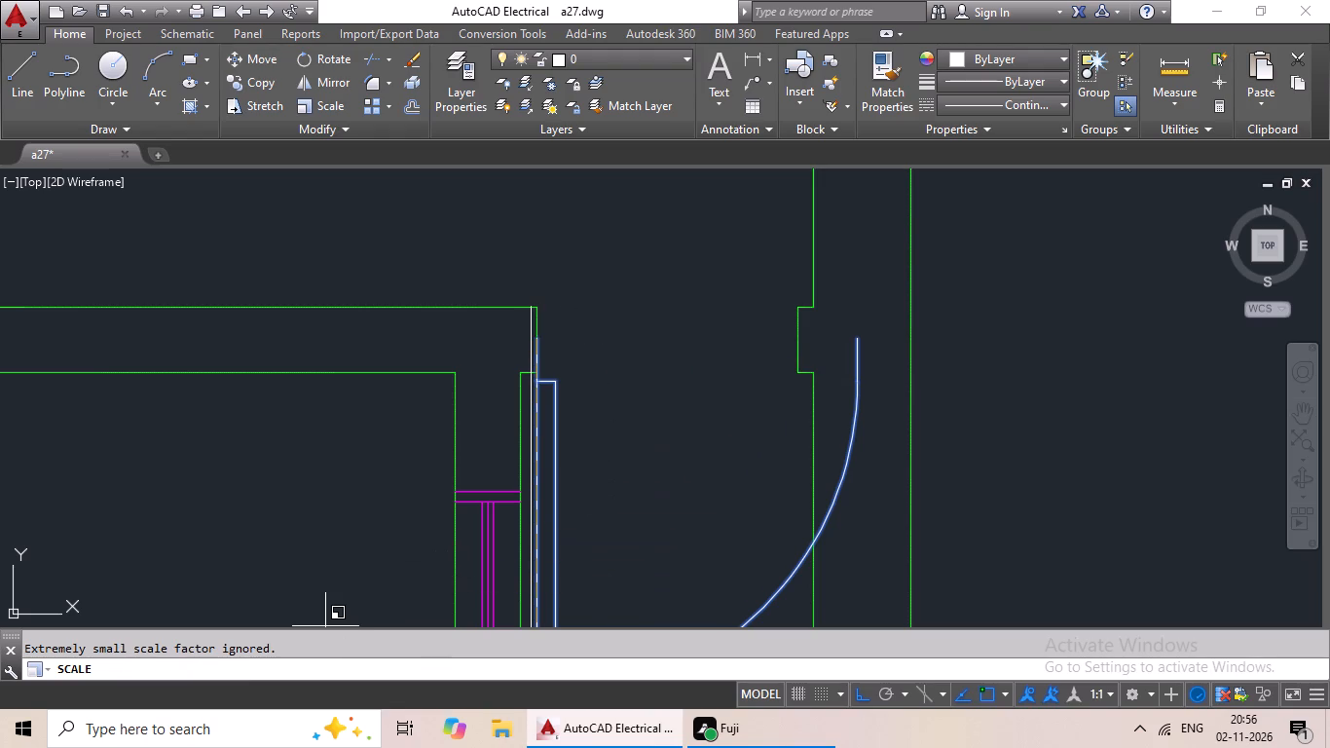
{"action": "key", "text": "r"}
{"action": "key", "text": "space"}
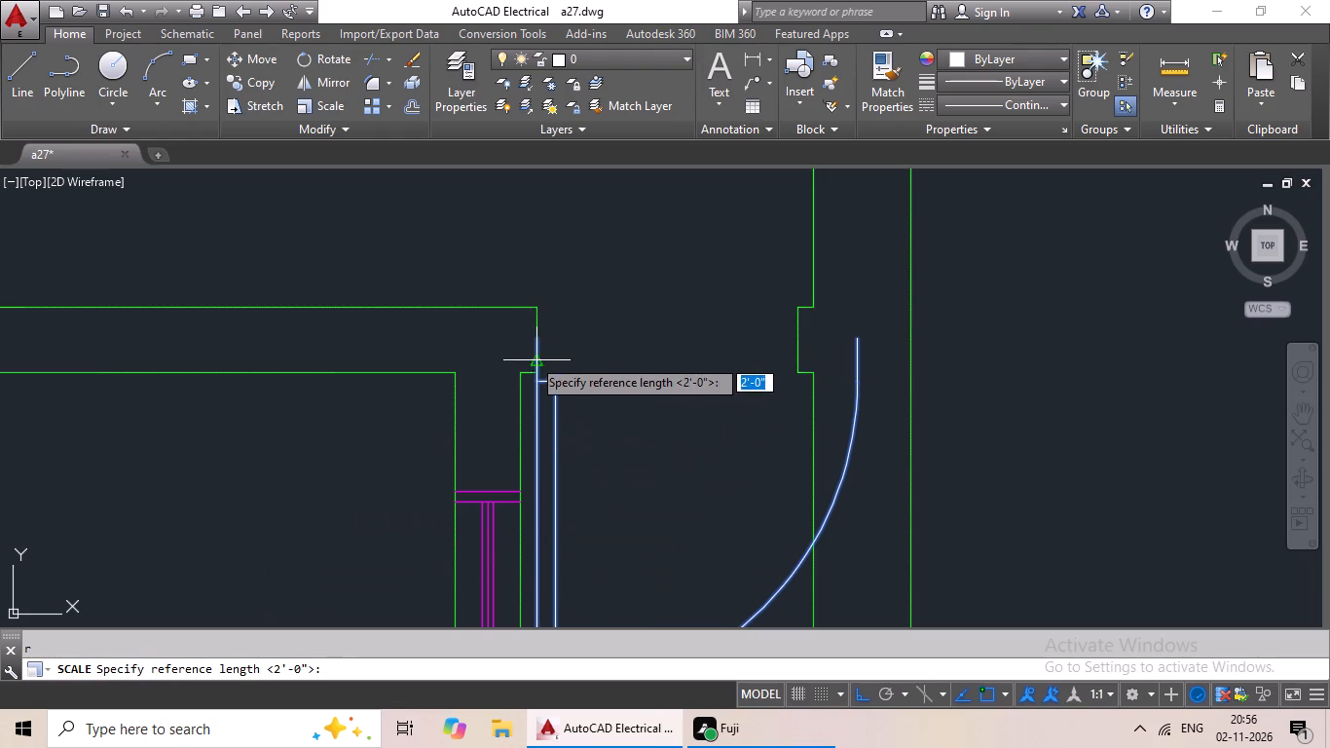
{"action": "left_click", "coordinate": [532, 340]}
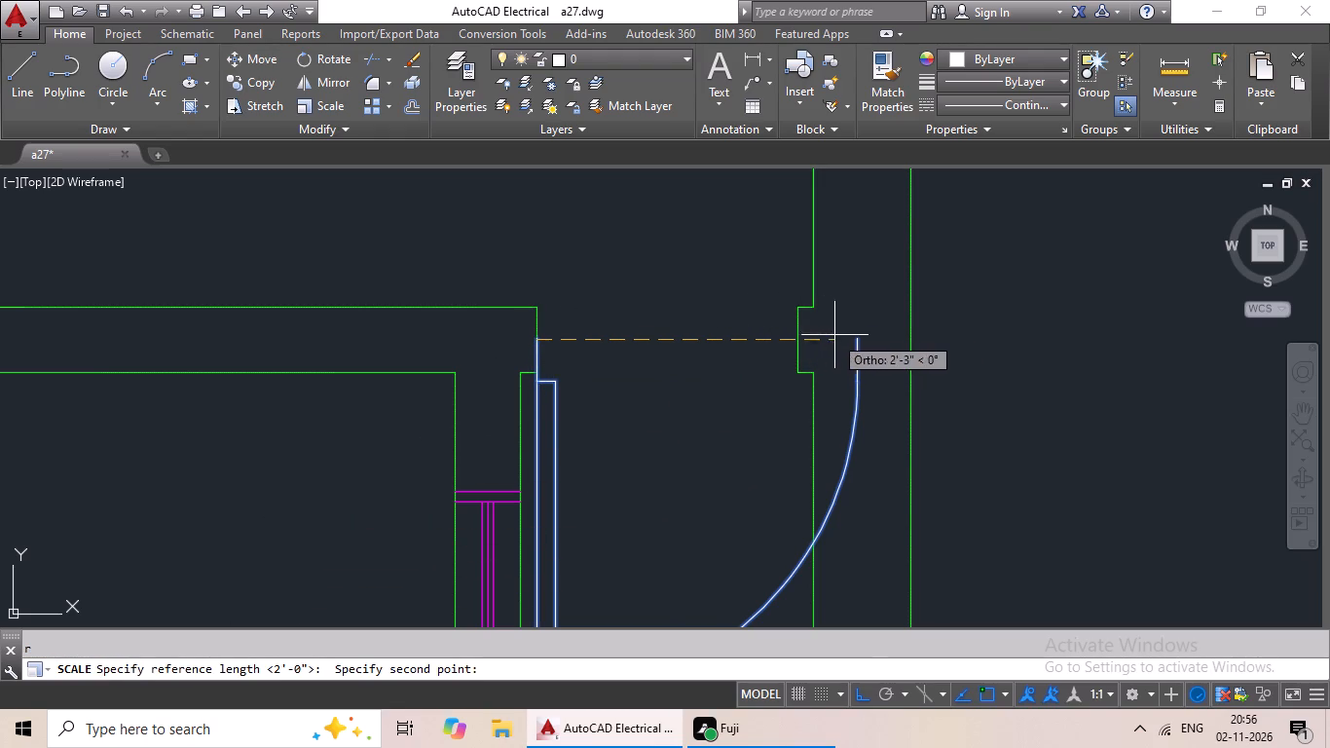
{"action": "left_click", "coordinate": [859, 342]}
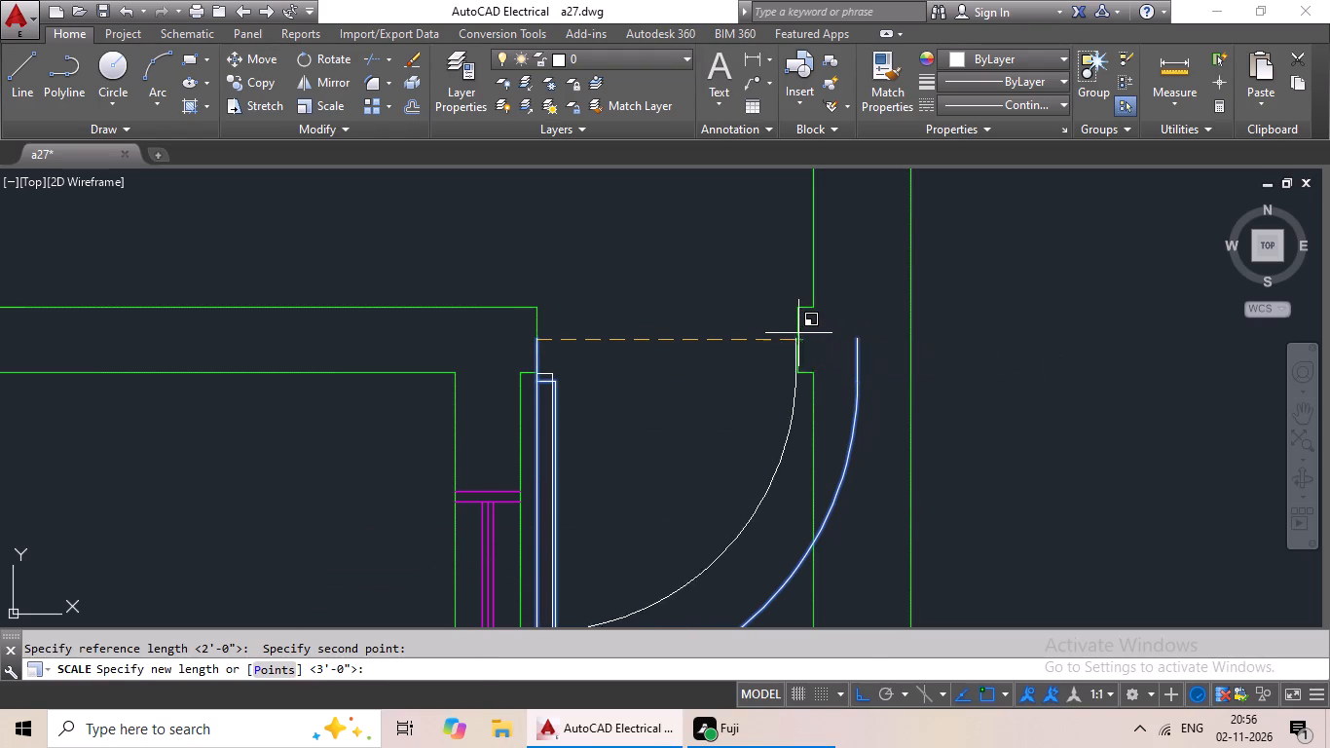
{"action": "left_click", "coordinate": [799, 334]}
Copy the resized door and paste it against the central partition, in the right-hand opening below the staircase lobby.
{"action": "scroll", "coordinate": [831, 324], "scroll_direction": "down", "scroll_amount": 2}
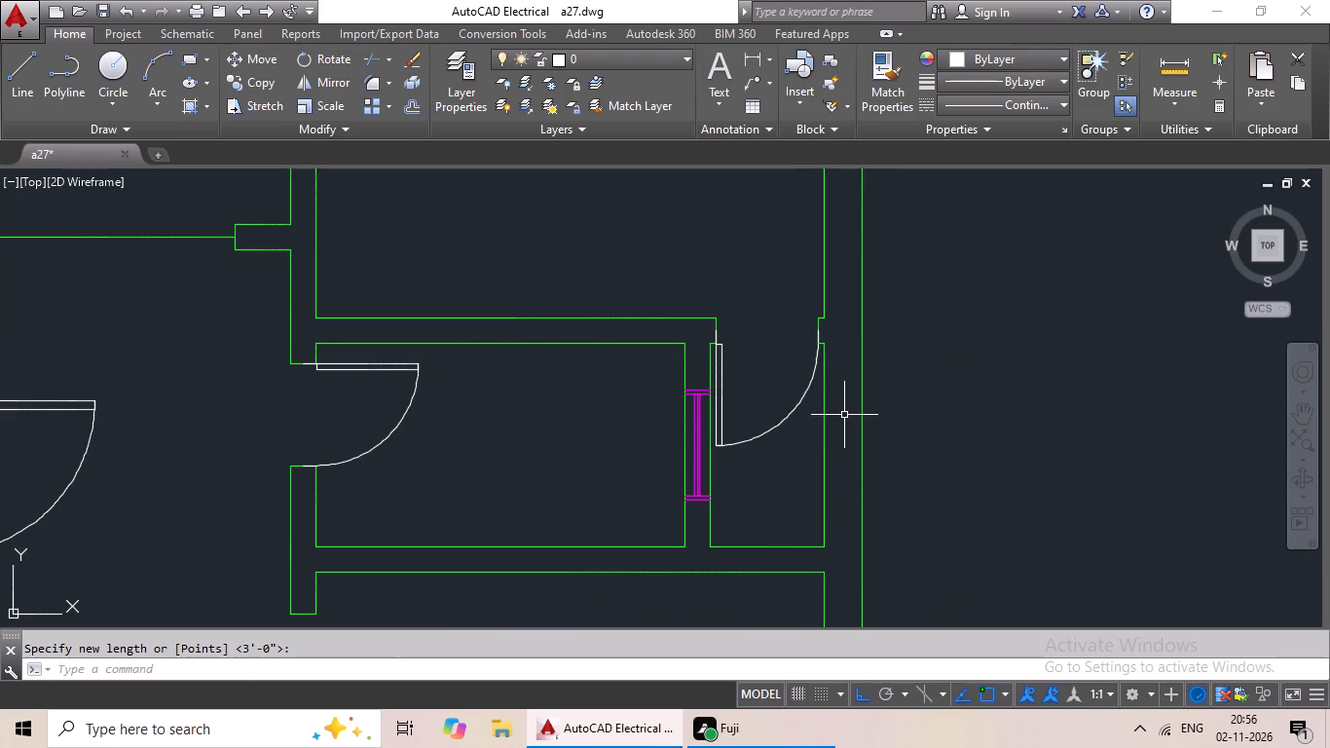
{"action": "scroll", "coordinate": [844, 415], "scroll_direction": "down", "scroll_amount": 2}
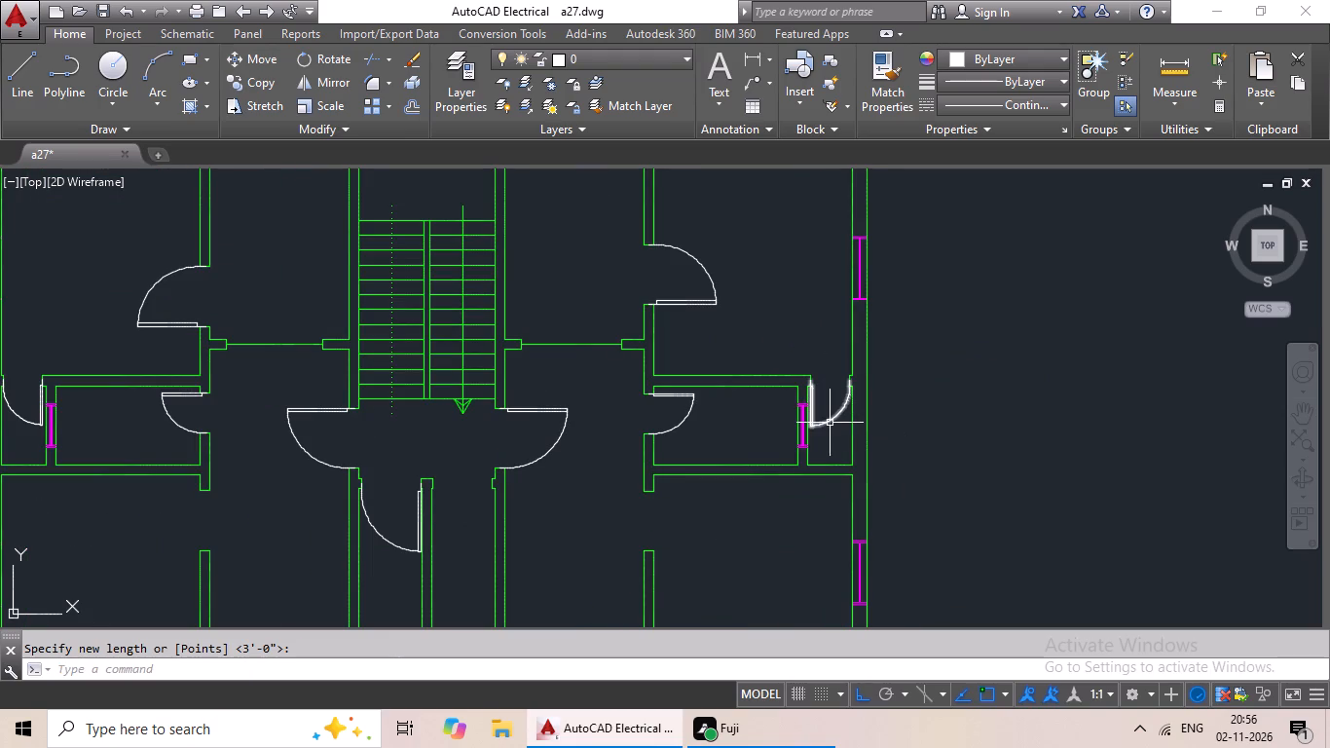
{"action": "left_click", "coordinate": [829, 421]}
{"action": "key", "text": "ctrl+c"}
{"action": "key", "text": "ctrl+v"}
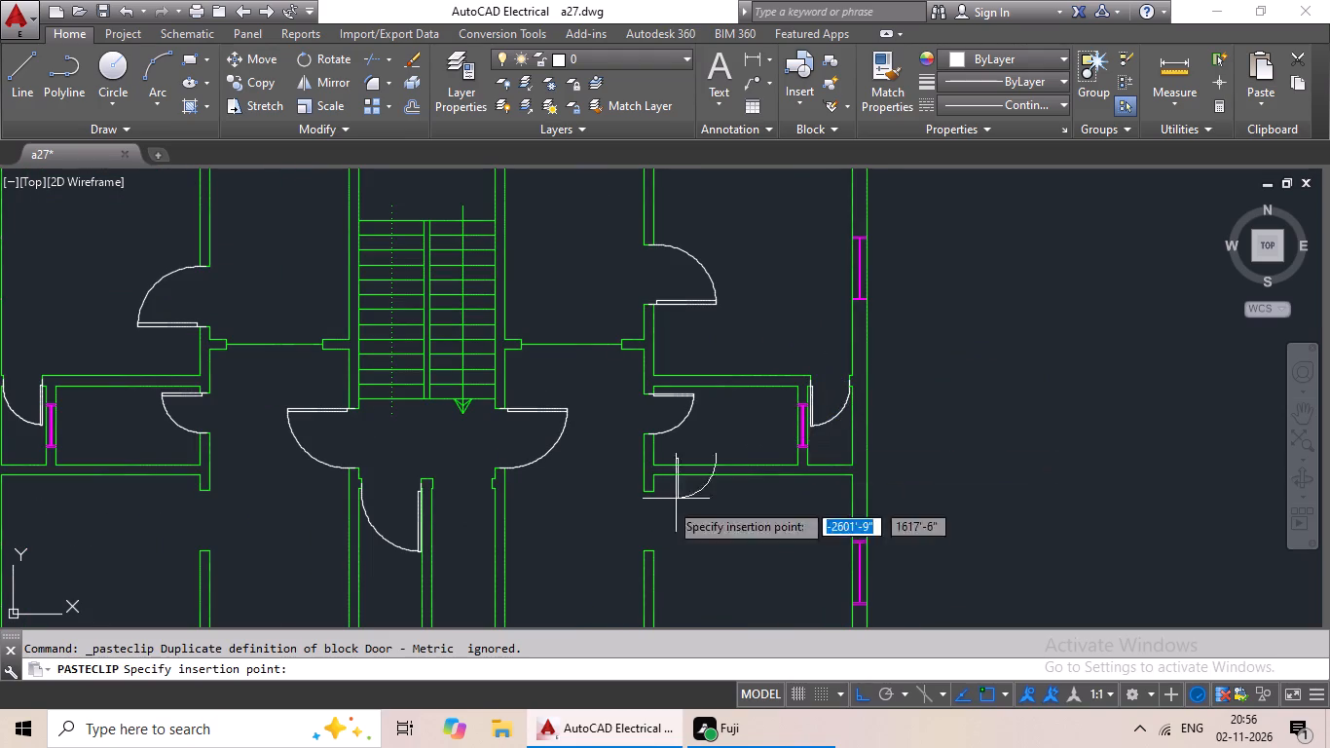
{"action": "scroll", "coordinate": [445, 532], "scroll_direction": "up", "scroll_amount": 4}
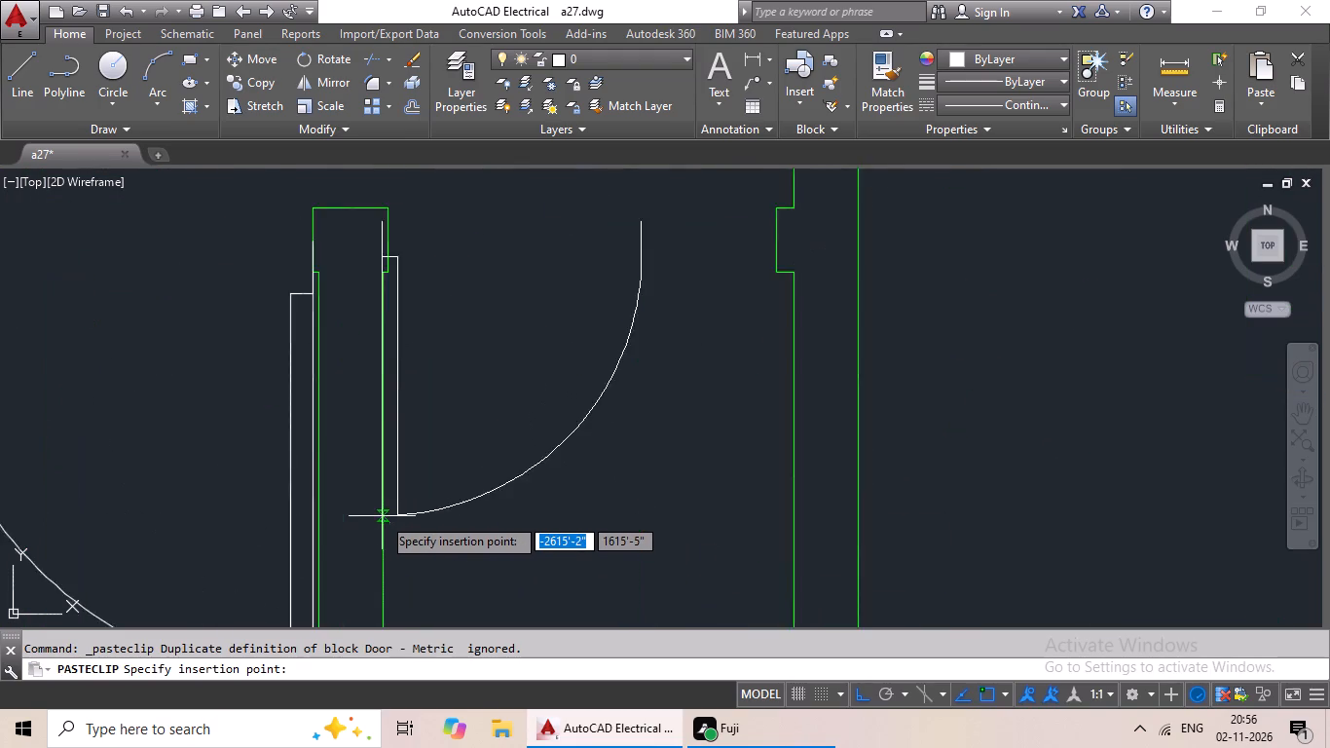
{"action": "scroll", "coordinate": [382, 516], "scroll_direction": "up", "scroll_amount": 1}
{"action": "scroll", "coordinate": [382, 518], "scroll_direction": "down", "scroll_amount": 1}
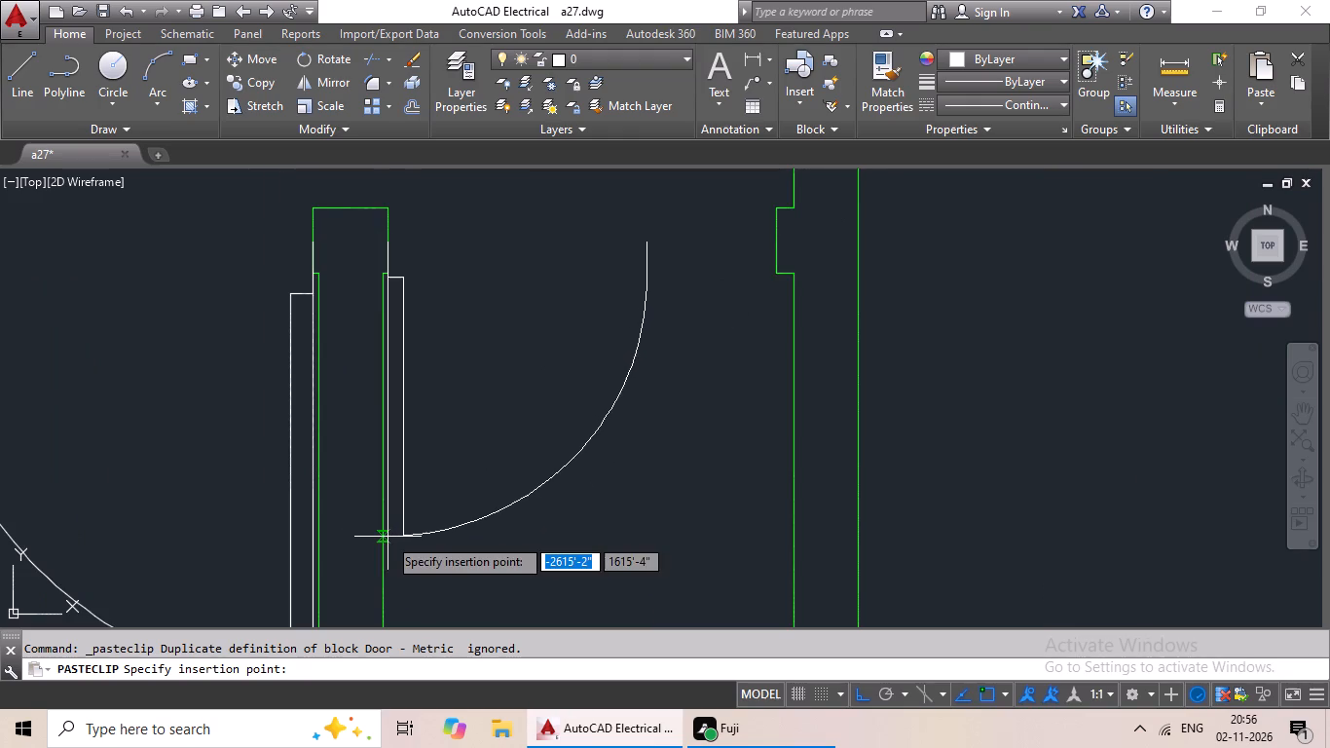
{"action": "left_click", "coordinate": [388, 537]}
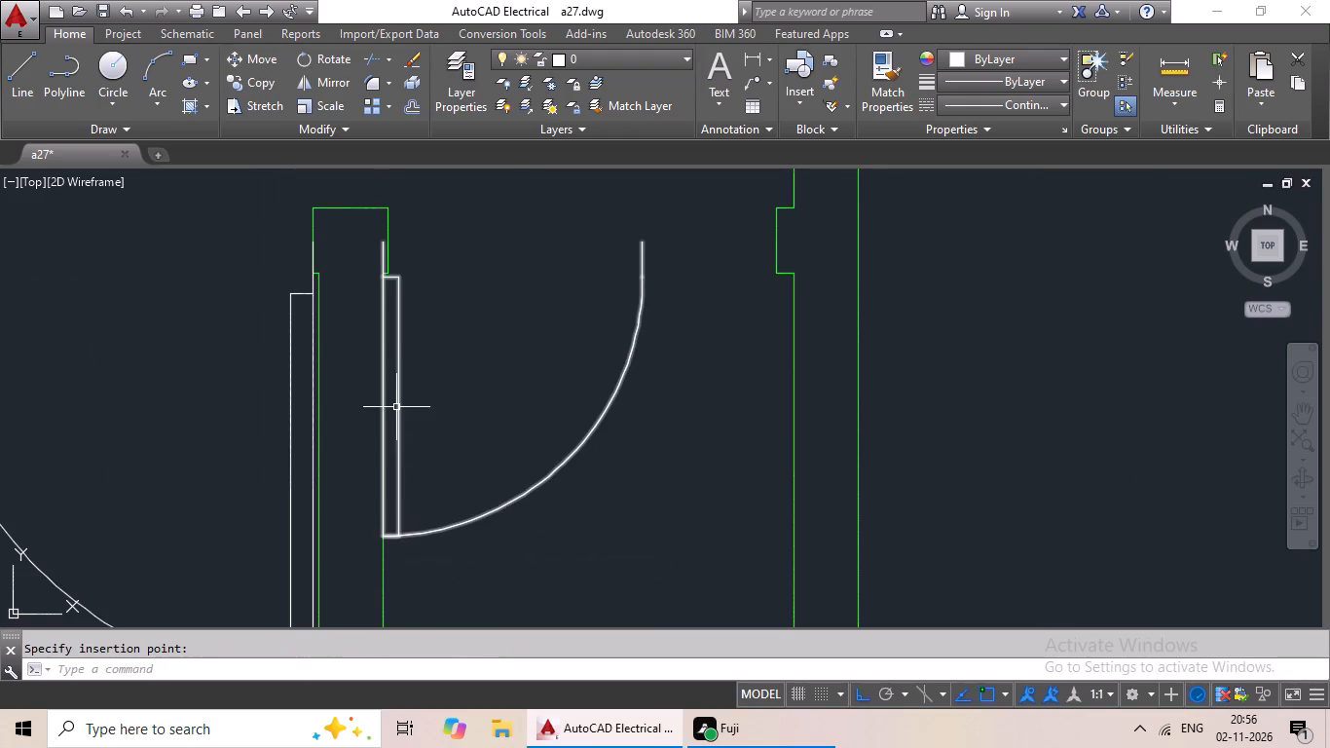
Stretch the pasted door sideways so its hinge edge aligns with the central partition's jamb face.
{"action": "left_click", "coordinate": [396, 407]}
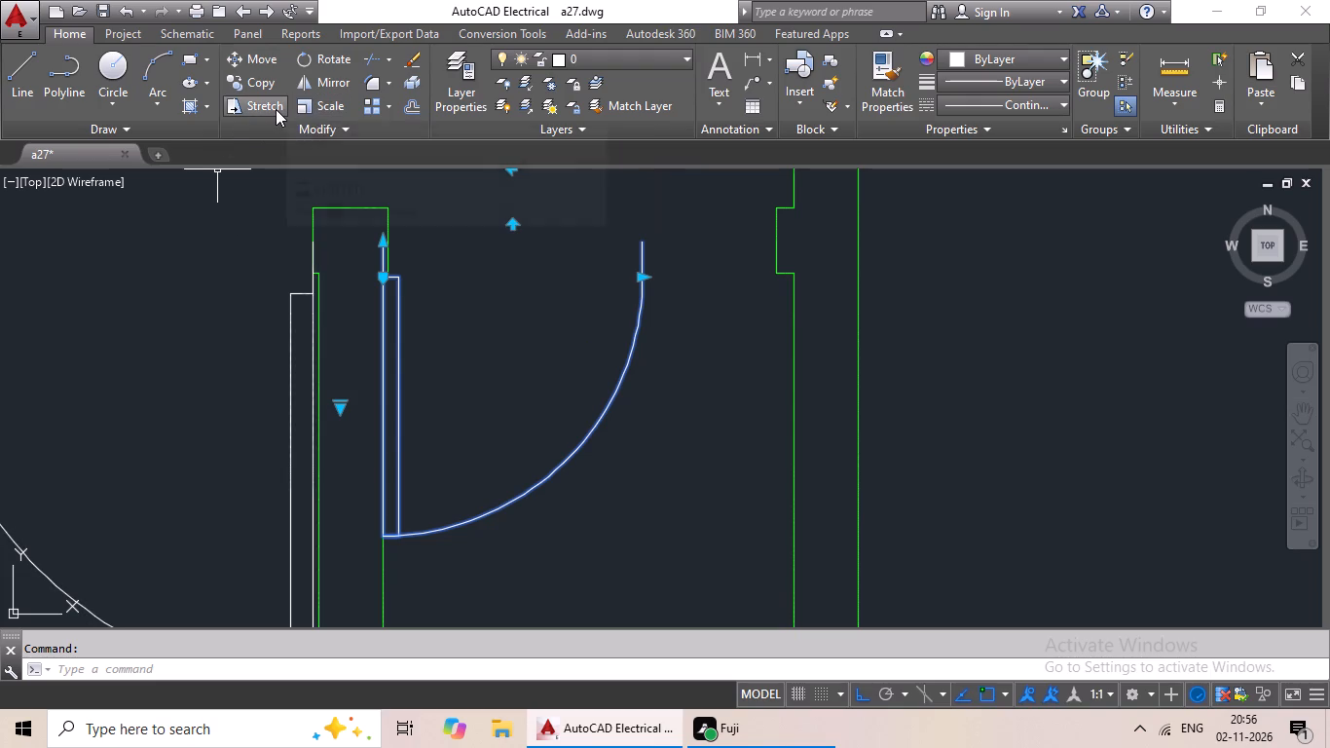
{"action": "left_click", "coordinate": [276, 109]}
{"action": "scroll", "coordinate": [400, 229], "scroll_direction": "up", "scroll_amount": 3}
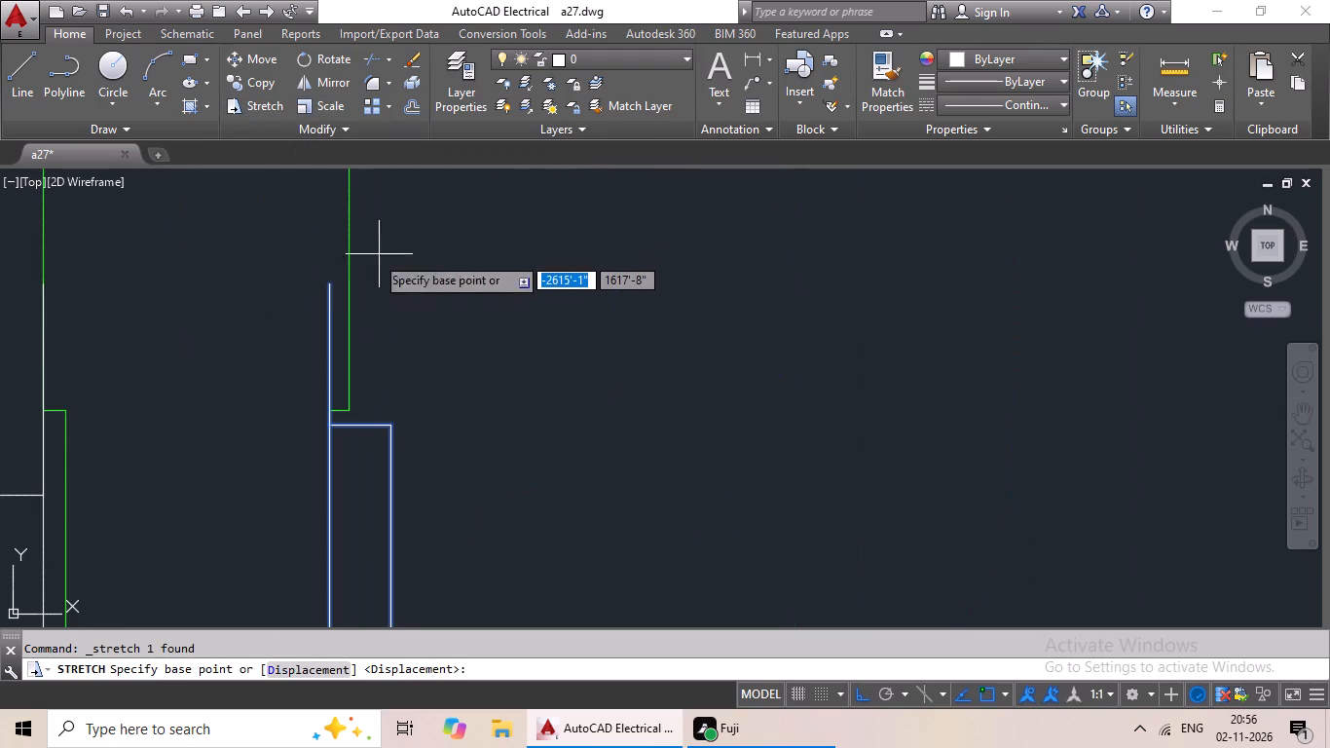
{"action": "left_click", "coordinate": [332, 285]}
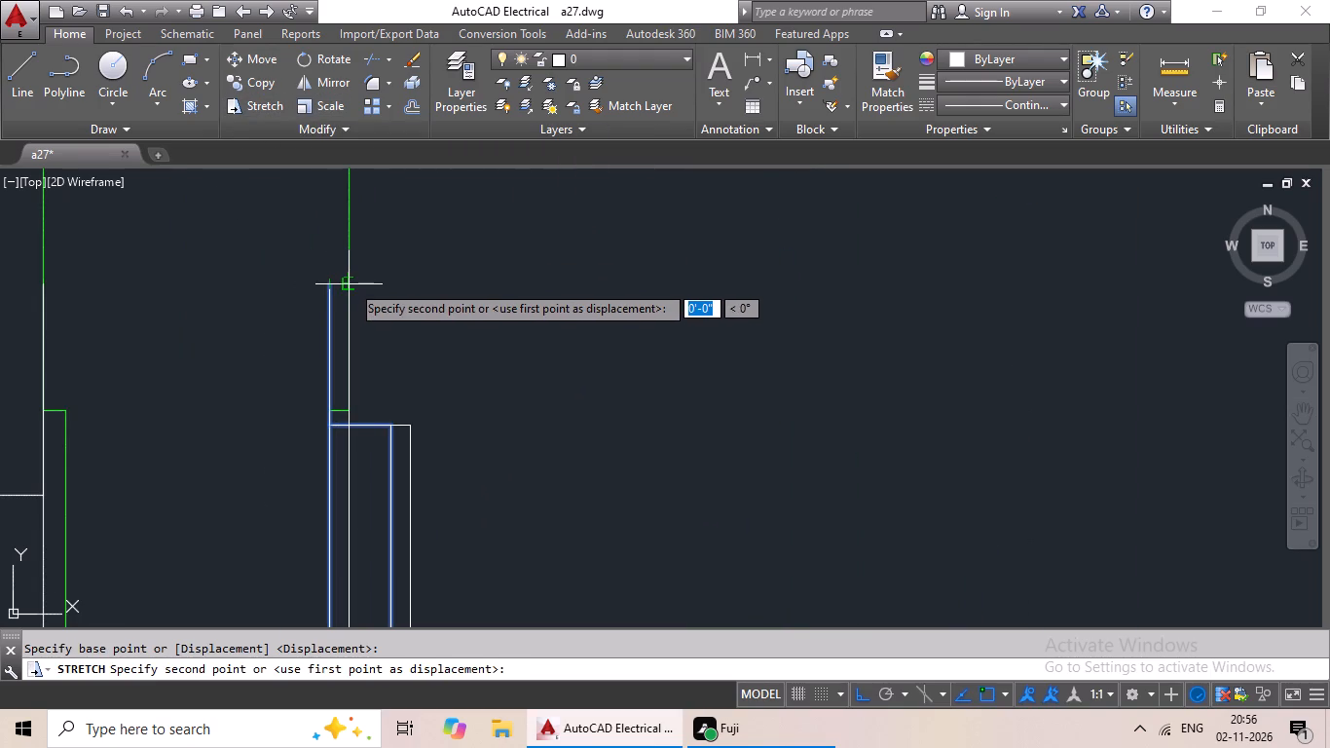
{"action": "left_click", "coordinate": [351, 280]}
Scale this door by reference from its hinge-side end, so its full width reaches the opposite wall jamb.
{"action": "scroll", "coordinate": [446, 279], "scroll_direction": "down", "scroll_amount": 1}
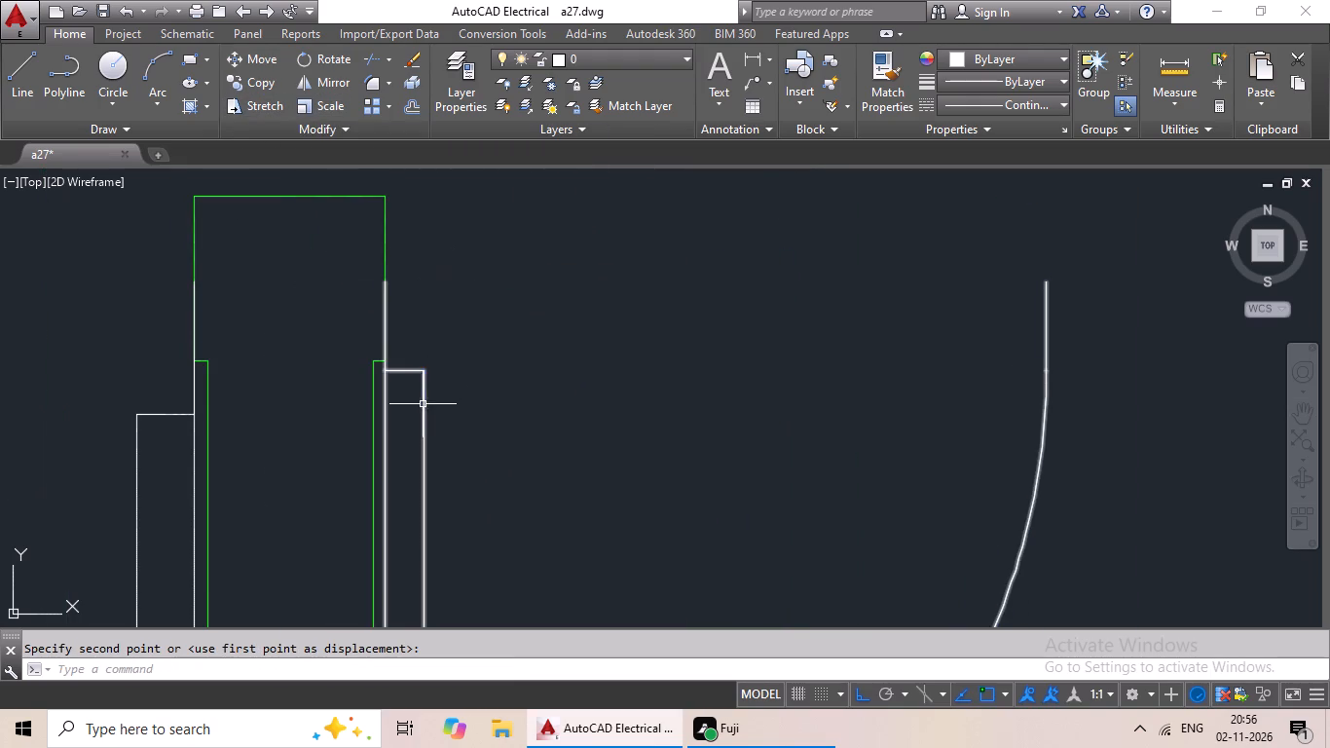
{"action": "left_click", "coordinate": [423, 404]}
{"action": "left_click", "coordinate": [322, 107]}
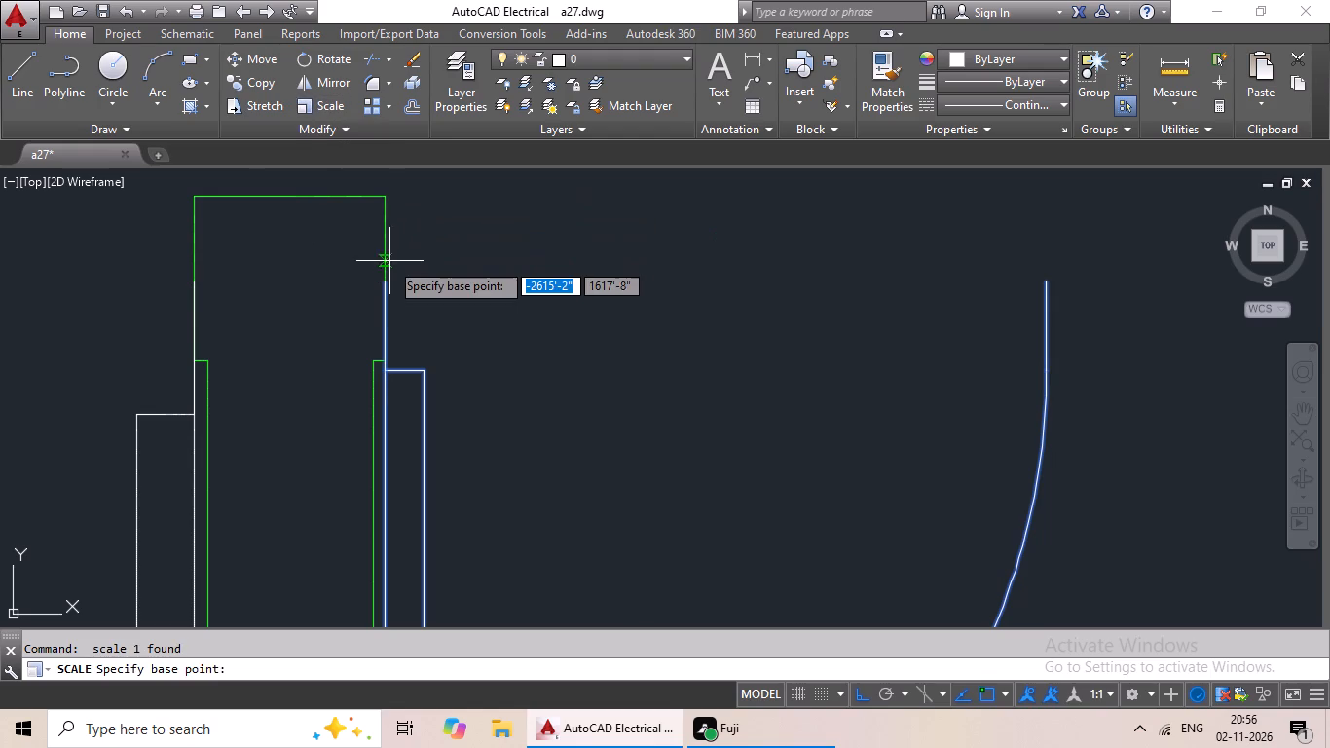
{"action": "left_click", "coordinate": [383, 287]}
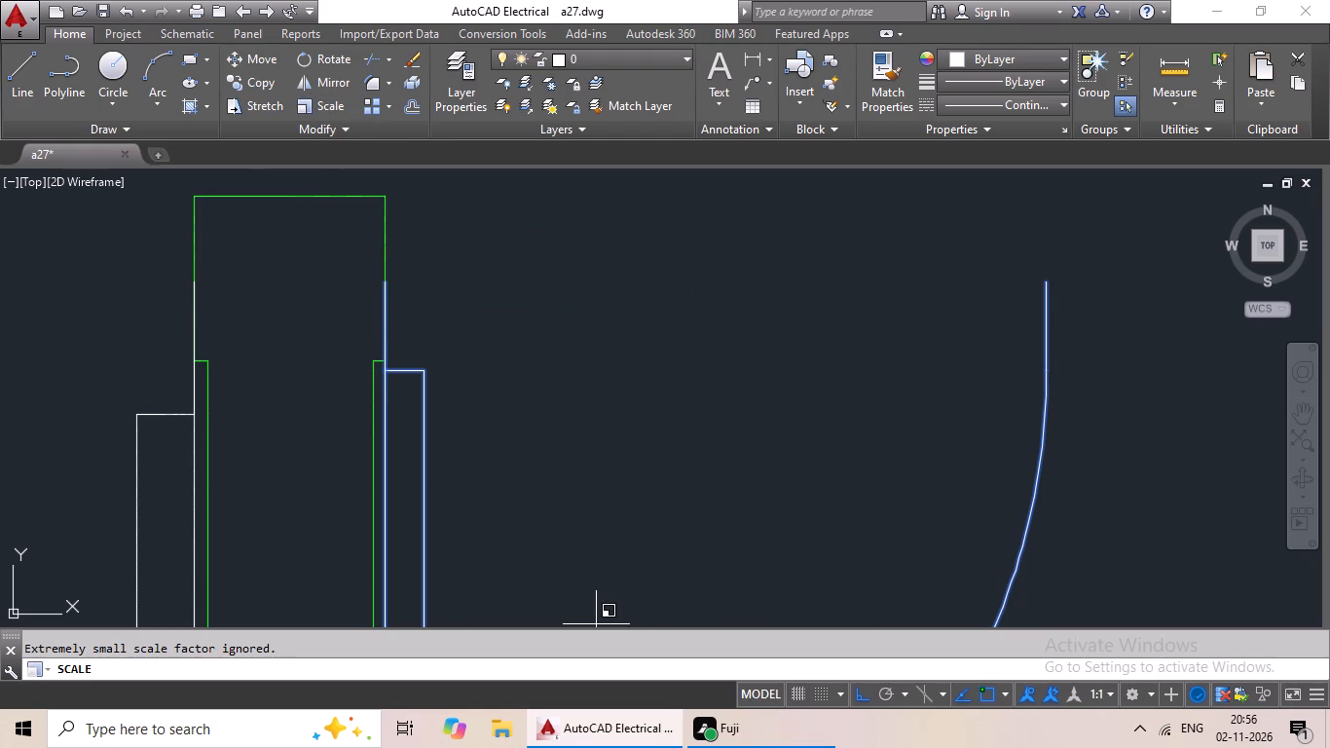
{"action": "type", "text": "r"}
{"action": "key", "text": "space"}
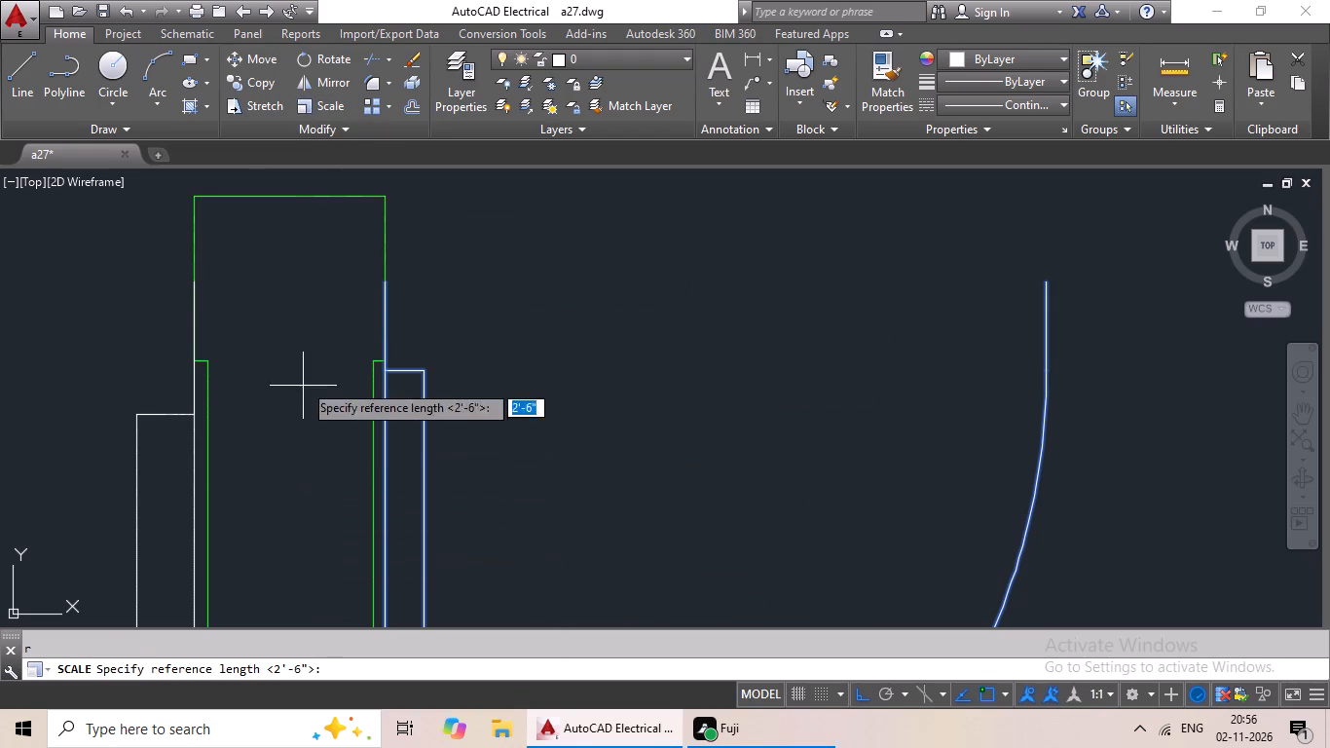
{"action": "left_click", "coordinate": [385, 286]}
{"action": "scroll", "coordinate": [700, 341], "scroll_direction": "down", "scroll_amount": 2}
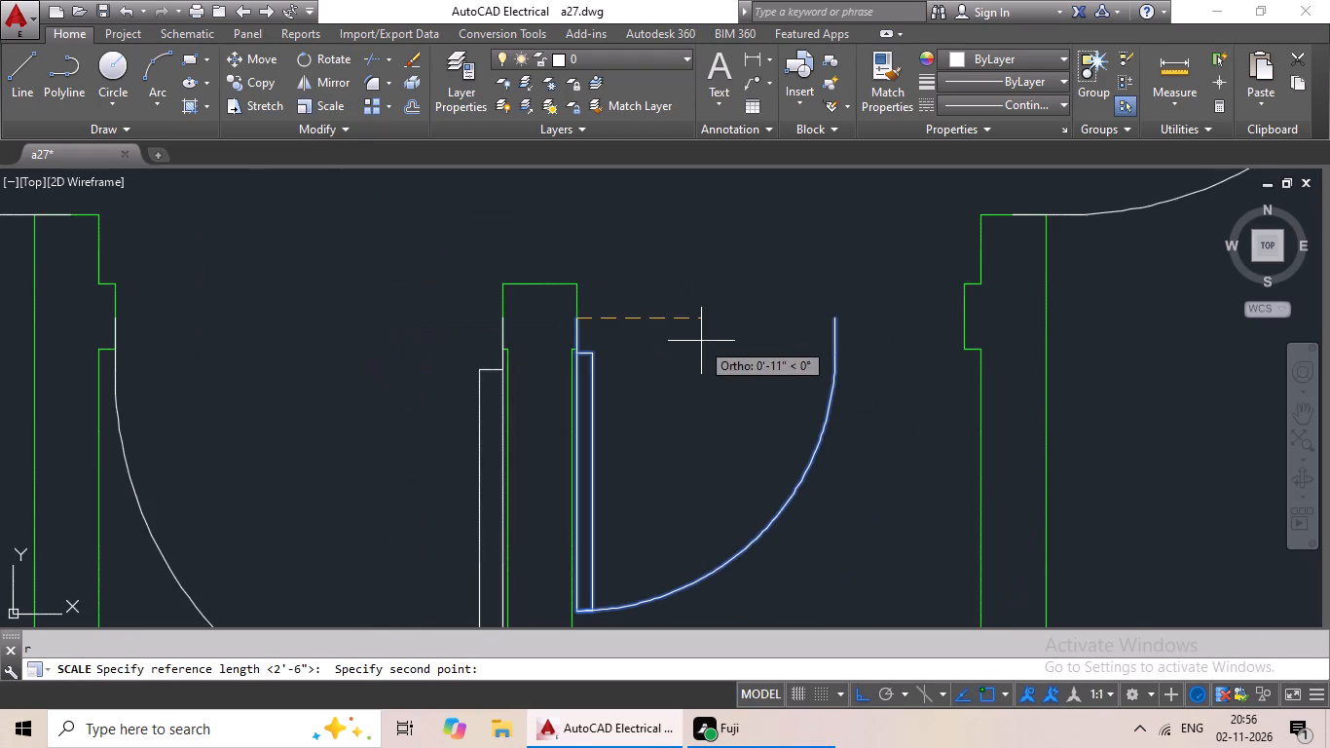
{"action": "left_click", "coordinate": [837, 323]}
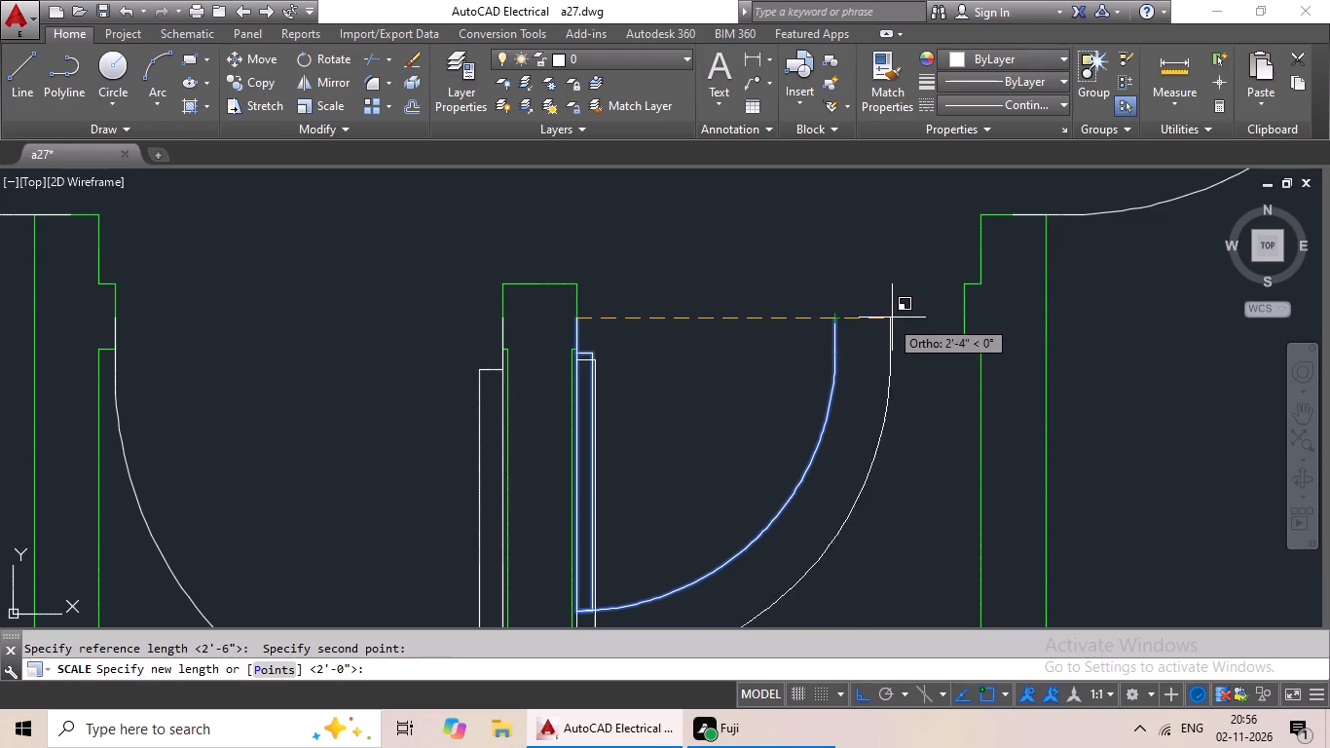
{"action": "left_click", "coordinate": [964, 319]}
Copy the door west of the staircase lobby and paste it into the left room's empty doorway below the small room.
{"action": "scroll", "coordinate": [962, 321], "scroll_direction": "down", "scroll_amount": 3}
{"action": "middle_click_drag", "start_coordinate": [1057, 355], "coordinate": [811, 392]}
{"action": "scroll", "coordinate": [796, 403], "scroll_direction": "down", "scroll_amount": 1}
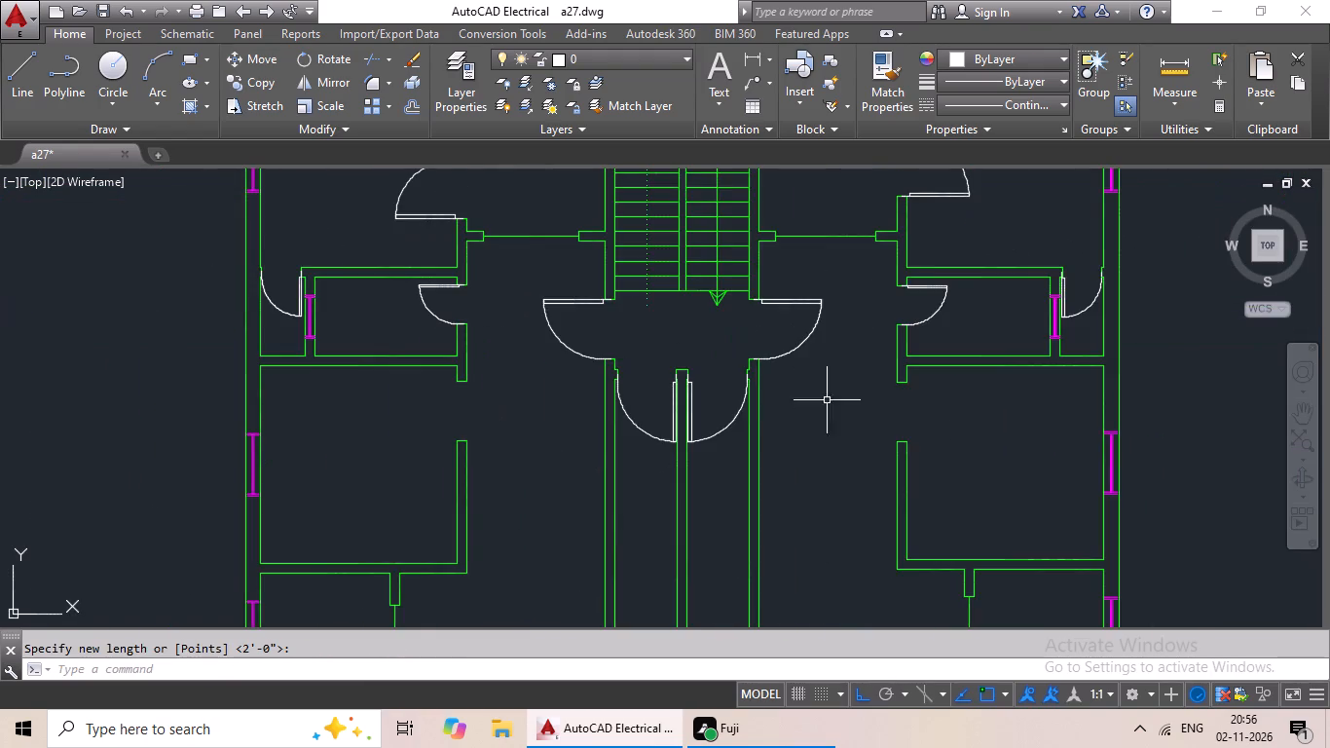
{"action": "middle_click_drag", "start_coordinate": [856, 393], "coordinate": [750, 452]}
{"action": "middle_click_drag", "start_coordinate": [804, 427], "coordinate": [666, 443]}
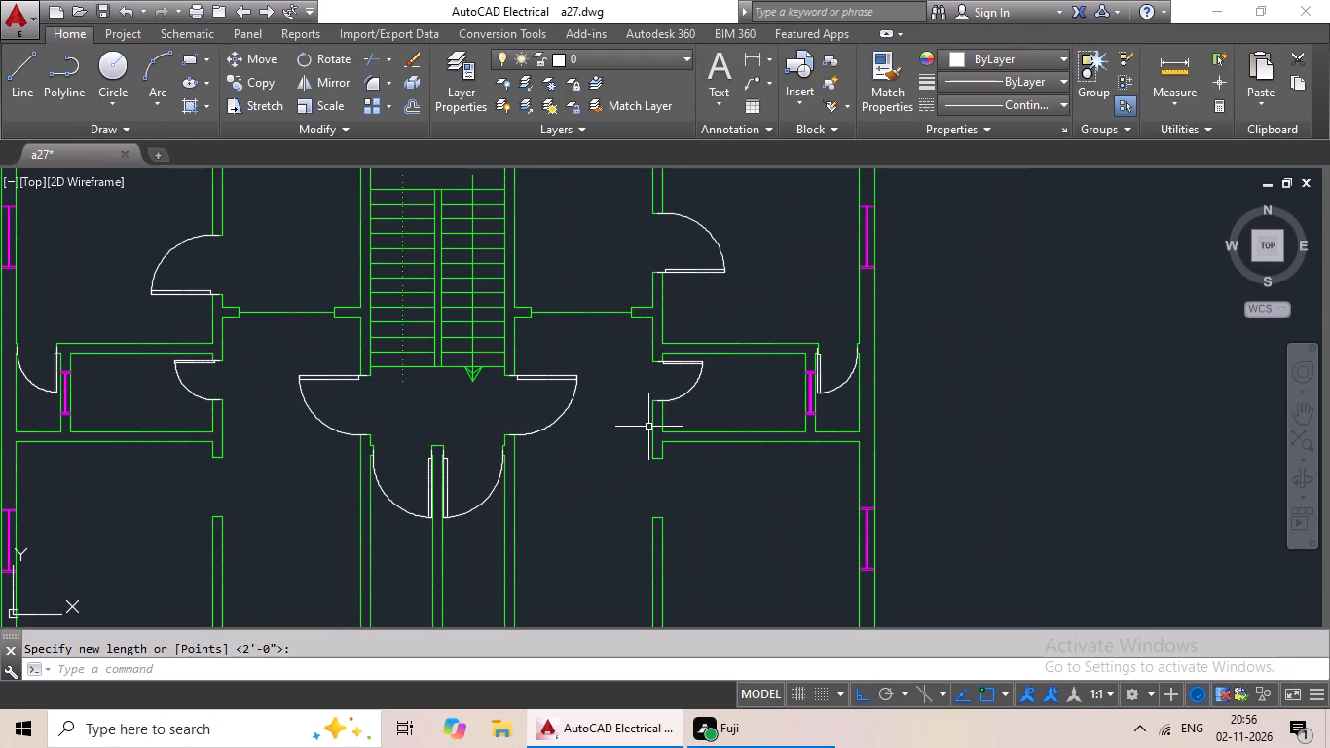
{"action": "left_click", "coordinate": [332, 426]}
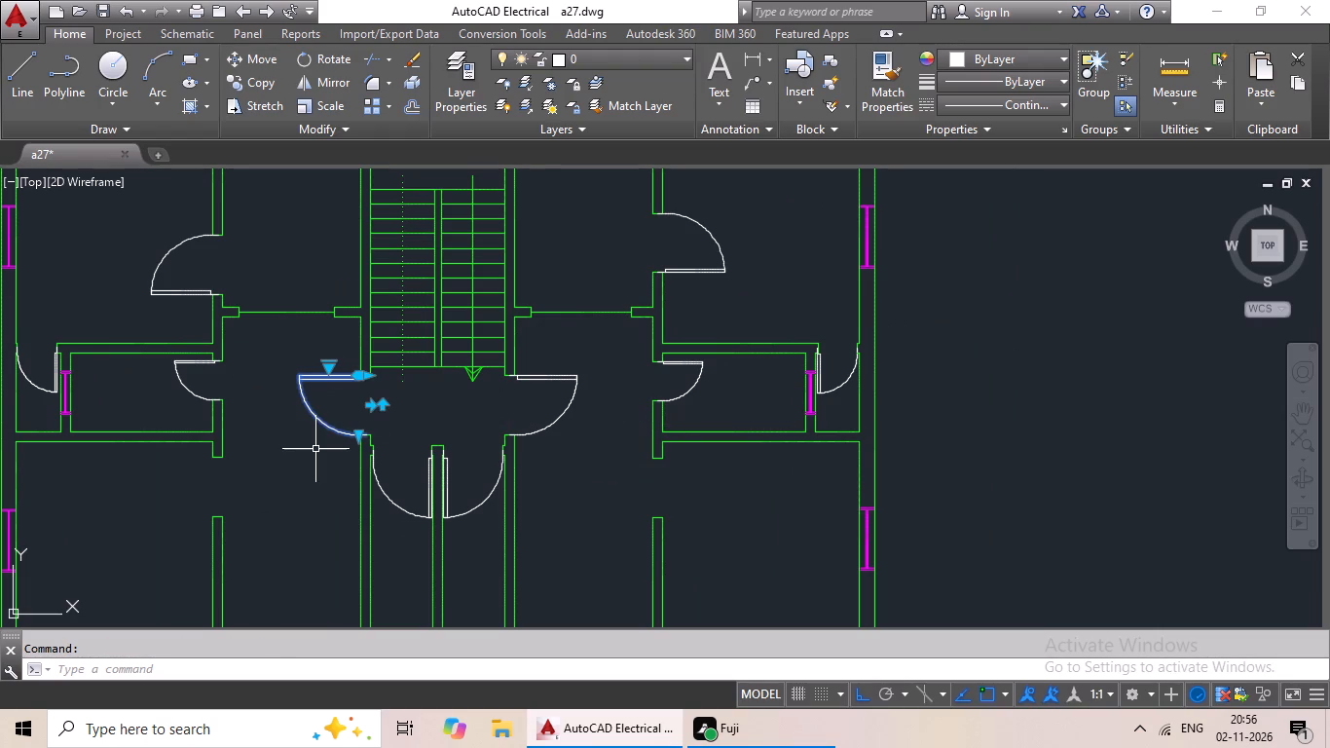
{"action": "key", "text": "ctrl+c"}
{"action": "key", "text": "ctrl+v"}
{"action": "scroll", "coordinate": [99, 513], "scroll_direction": "up", "scroll_amount": 3}
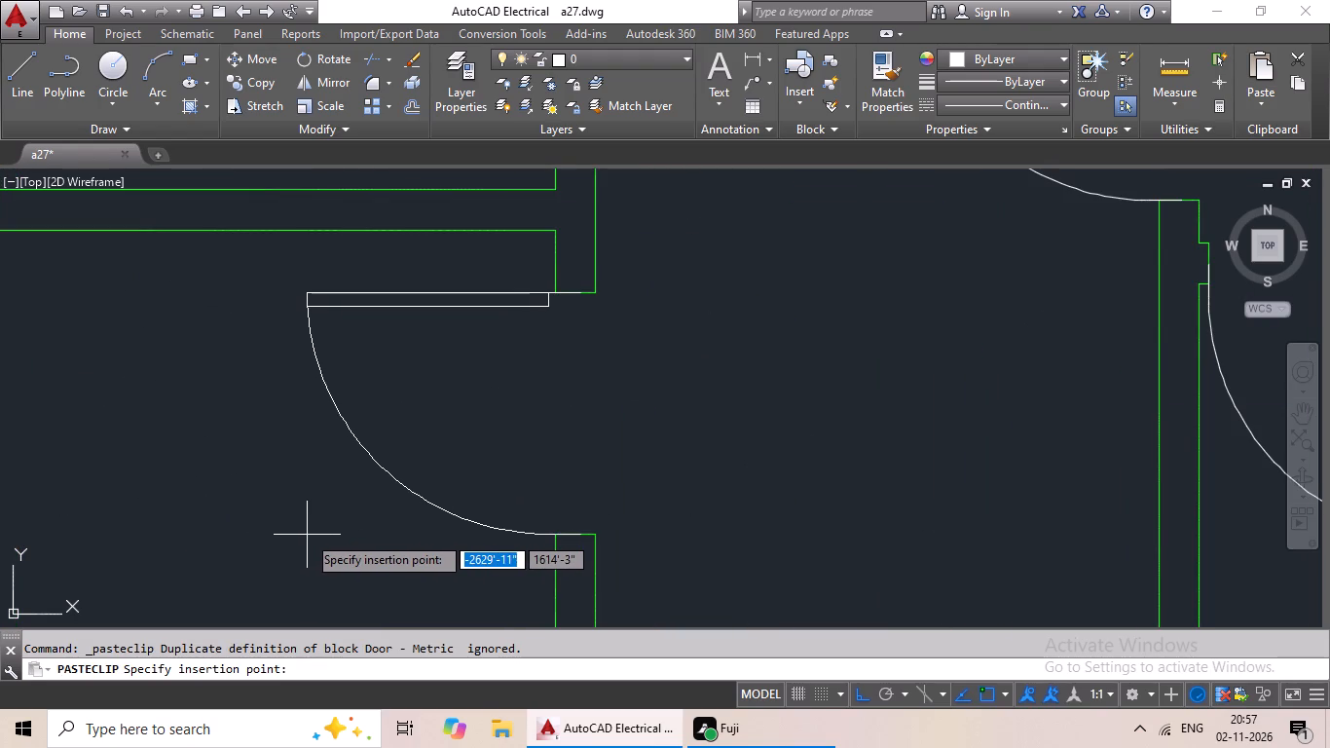
{"action": "left_click", "coordinate": [308, 534]}
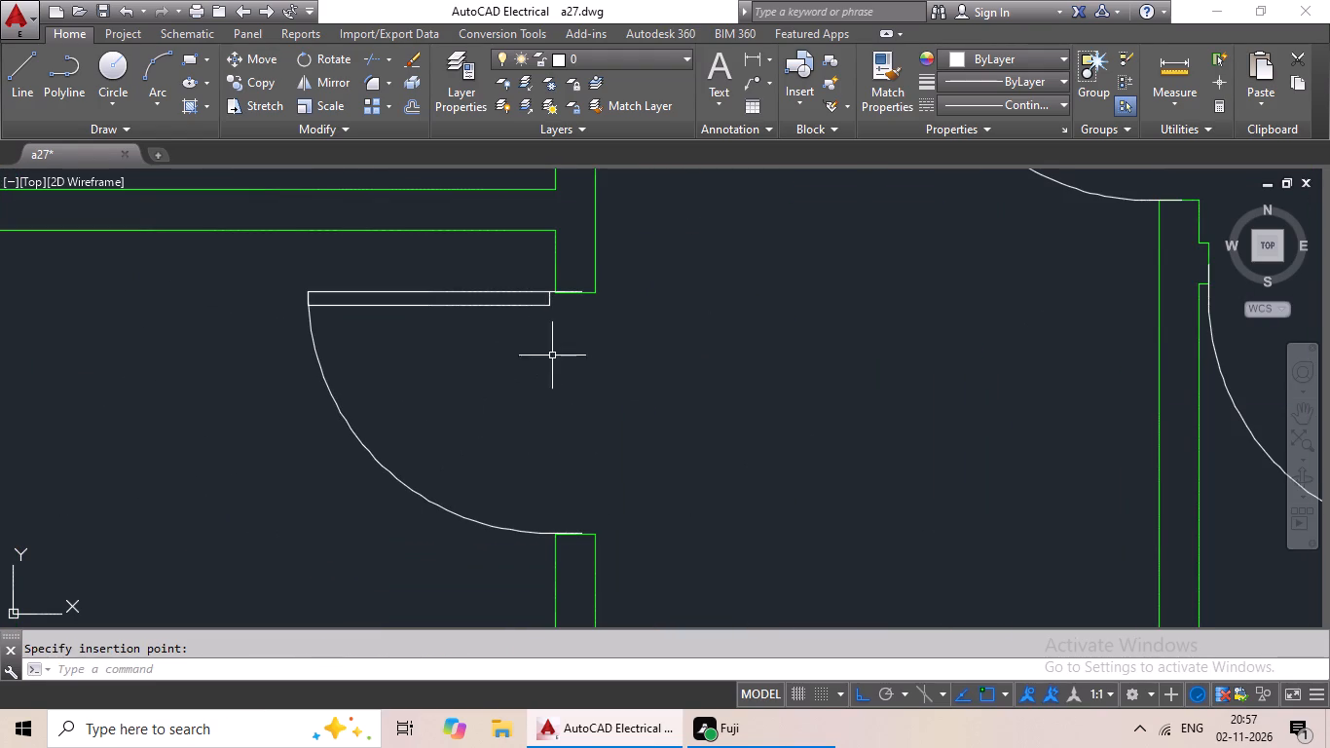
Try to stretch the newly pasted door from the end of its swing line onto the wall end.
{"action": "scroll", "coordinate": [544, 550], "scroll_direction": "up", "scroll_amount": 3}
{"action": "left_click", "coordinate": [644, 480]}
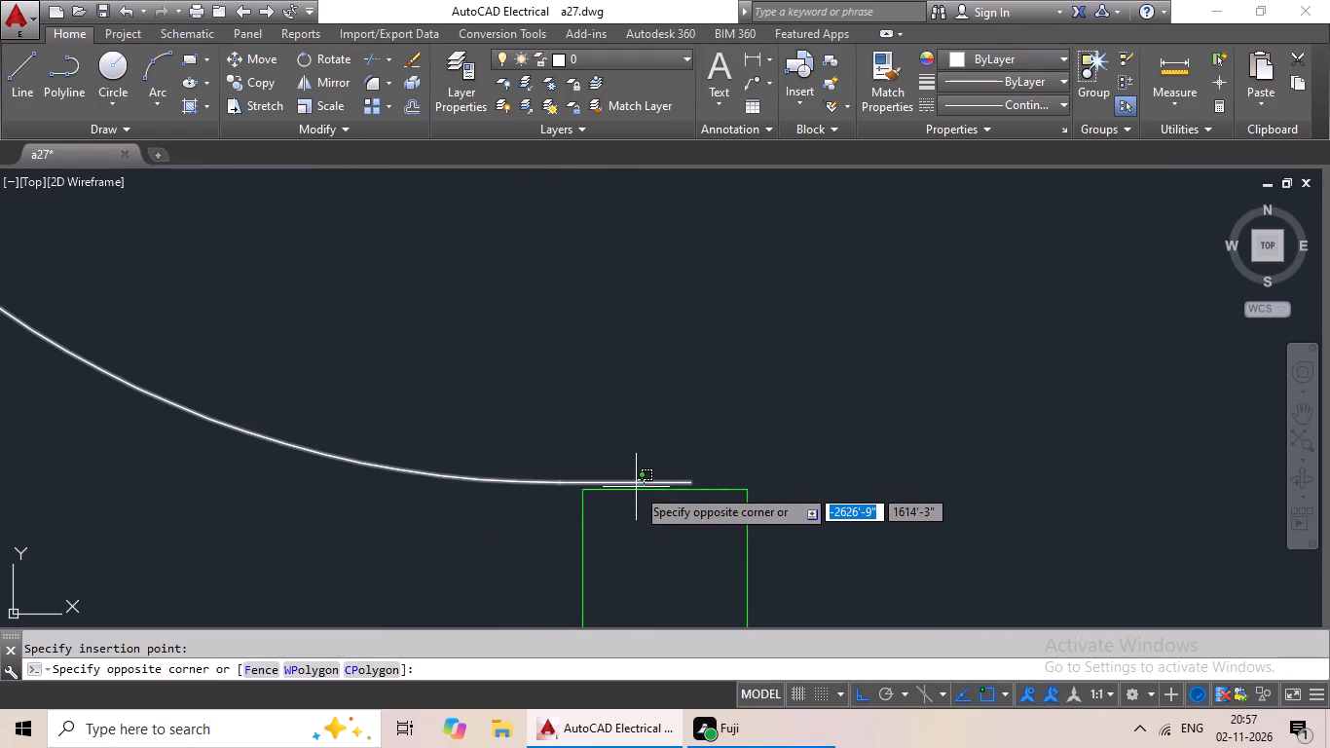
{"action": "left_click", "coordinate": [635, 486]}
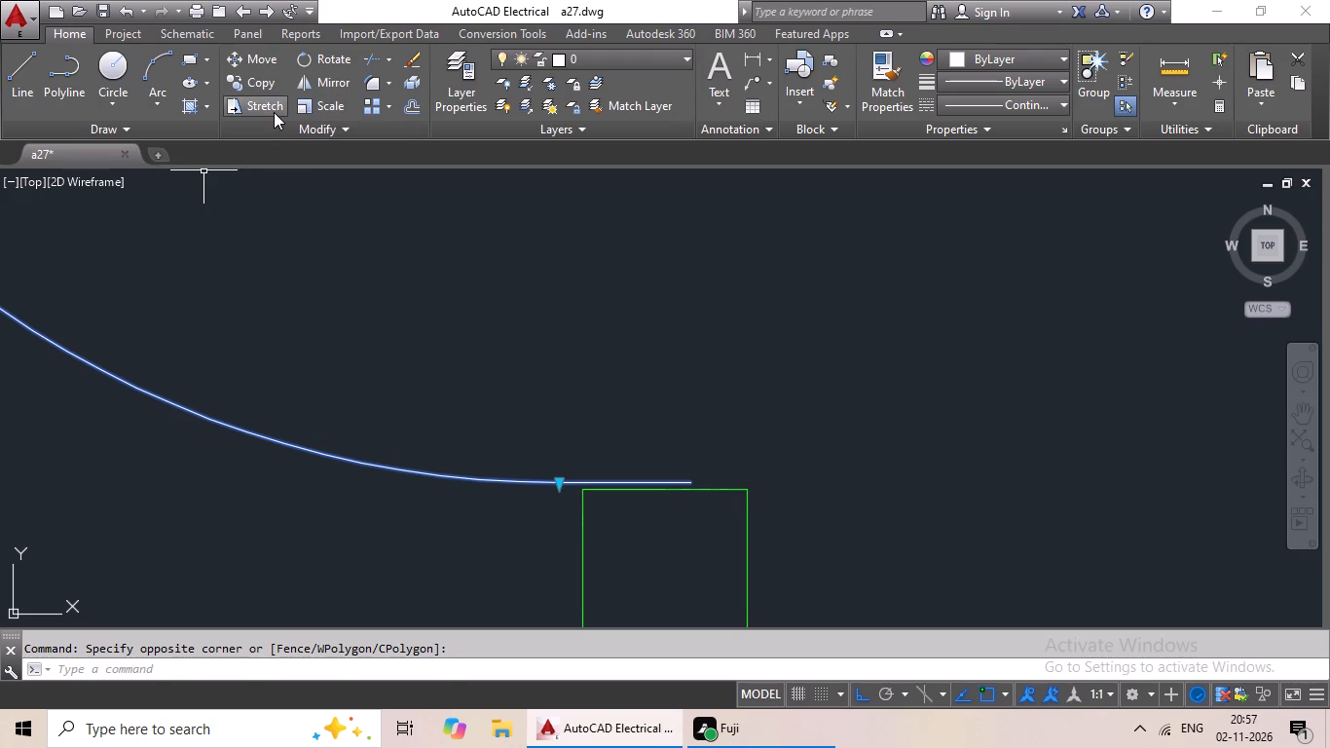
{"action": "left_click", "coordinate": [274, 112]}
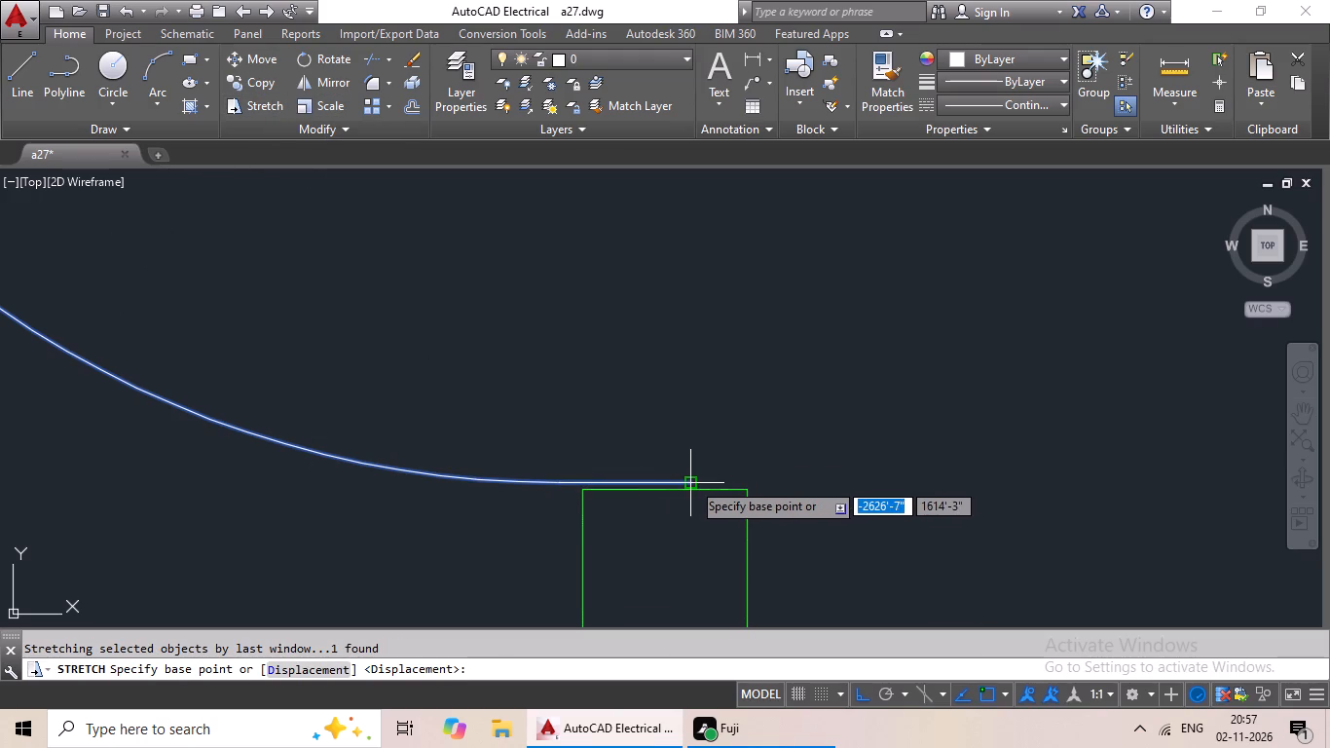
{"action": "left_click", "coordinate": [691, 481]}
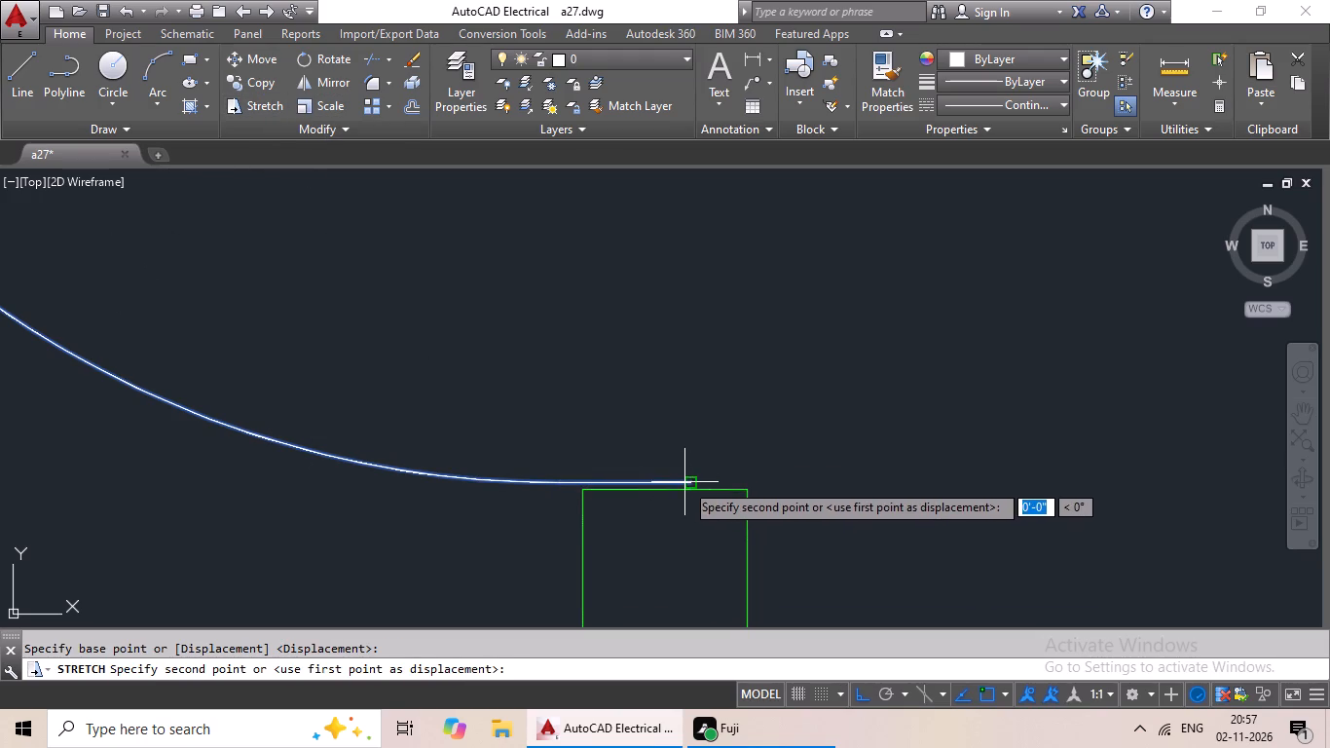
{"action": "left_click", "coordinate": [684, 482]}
Stretch the left room's door down so the end of its swing line sits on the wall end's top edge.
{"action": "left_click", "coordinate": [273, 440]}
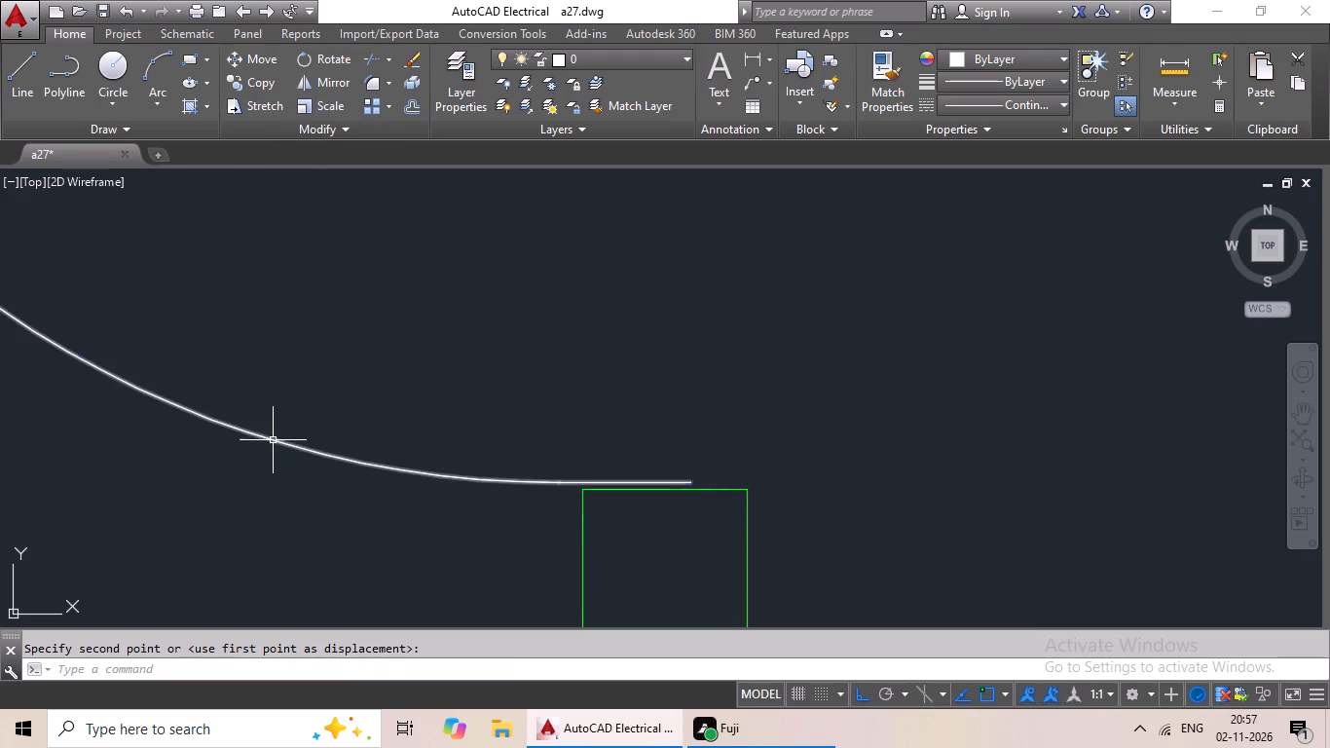
{"action": "left_click", "coordinate": [277, 102]}
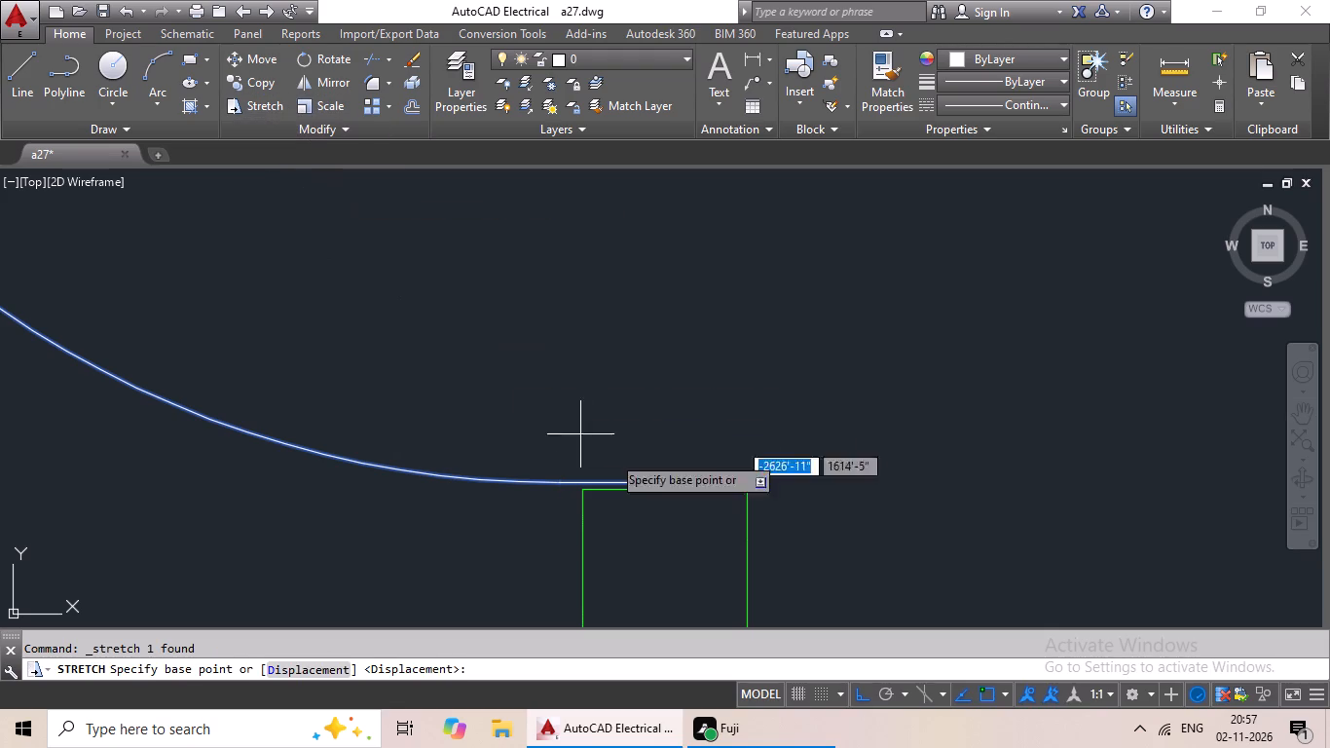
{"action": "left_click", "coordinate": [689, 482]}
{"action": "left_click", "coordinate": [690, 494]}
{"action": "scroll", "coordinate": [715, 489], "scroll_direction": "down", "scroll_amount": 2}
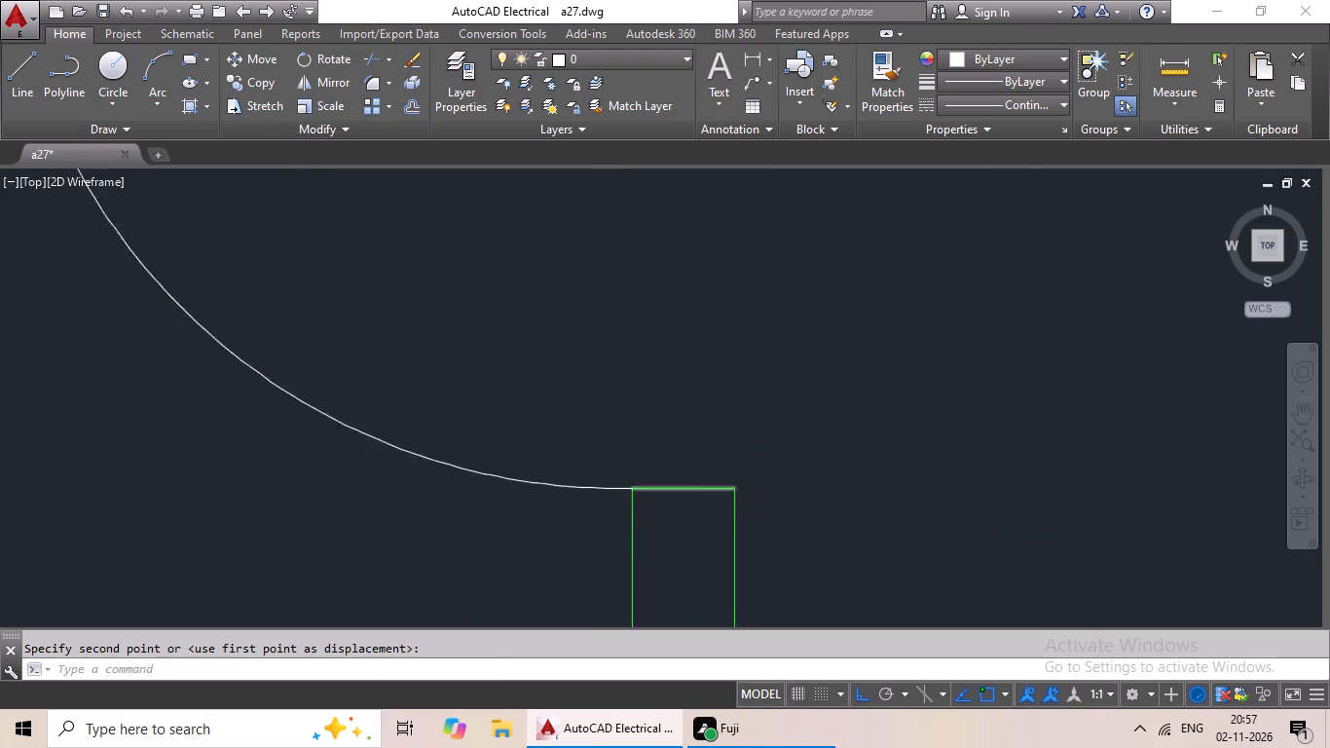
Copy the door east of the staircase lobby and paste it into the right room's empty doorway below the small room.
{"action": "scroll", "coordinate": [717, 489], "scroll_direction": "down", "scroll_amount": 3}
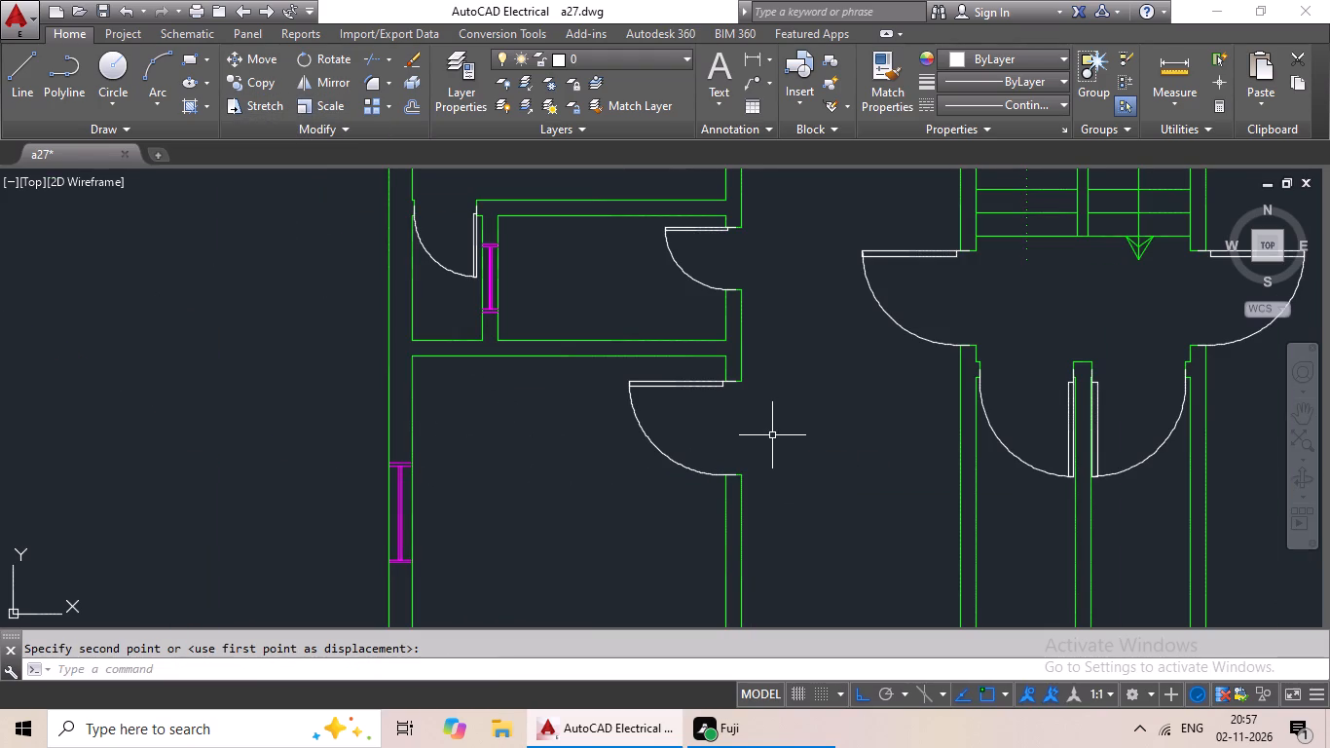
{"action": "middle_click_drag", "start_coordinate": [804, 454], "coordinate": [336, 484]}
{"action": "scroll", "coordinate": [345, 465], "scroll_direction": "down", "scroll_amount": 1}
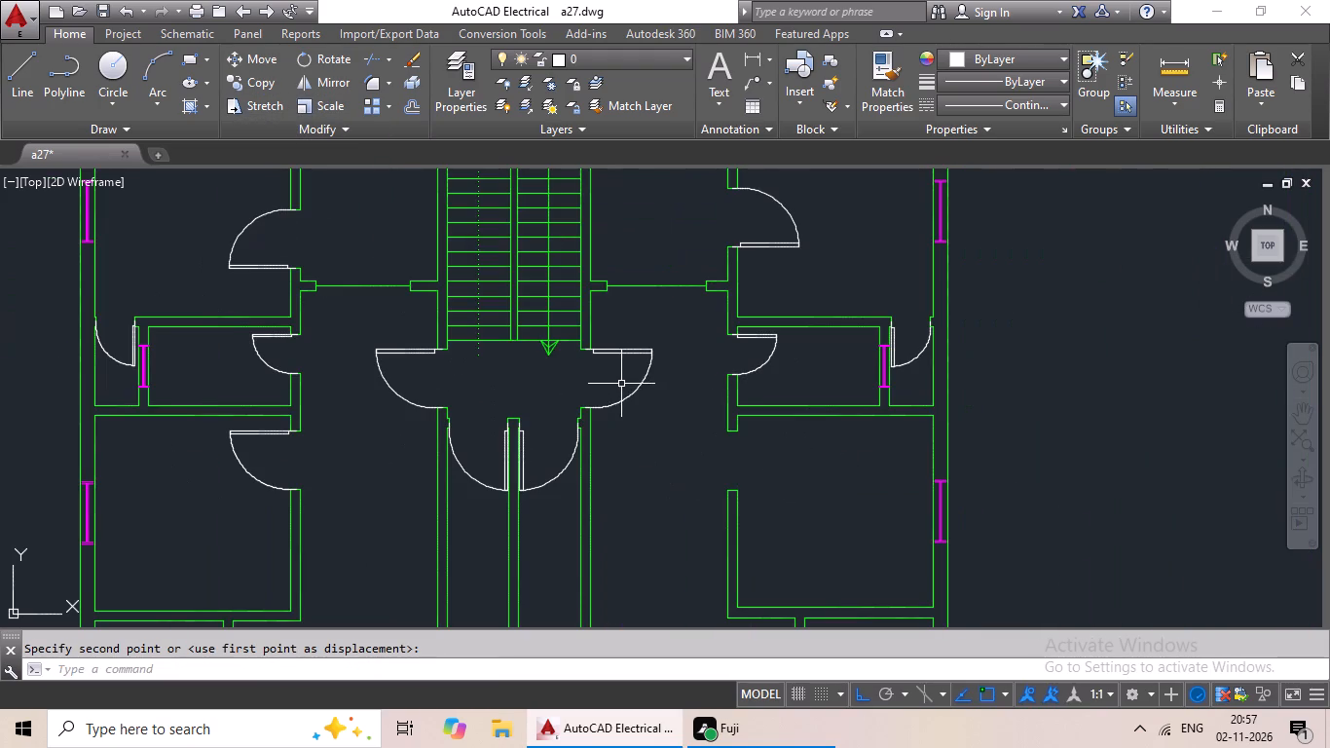
{"action": "left_click", "coordinate": [620, 402]}
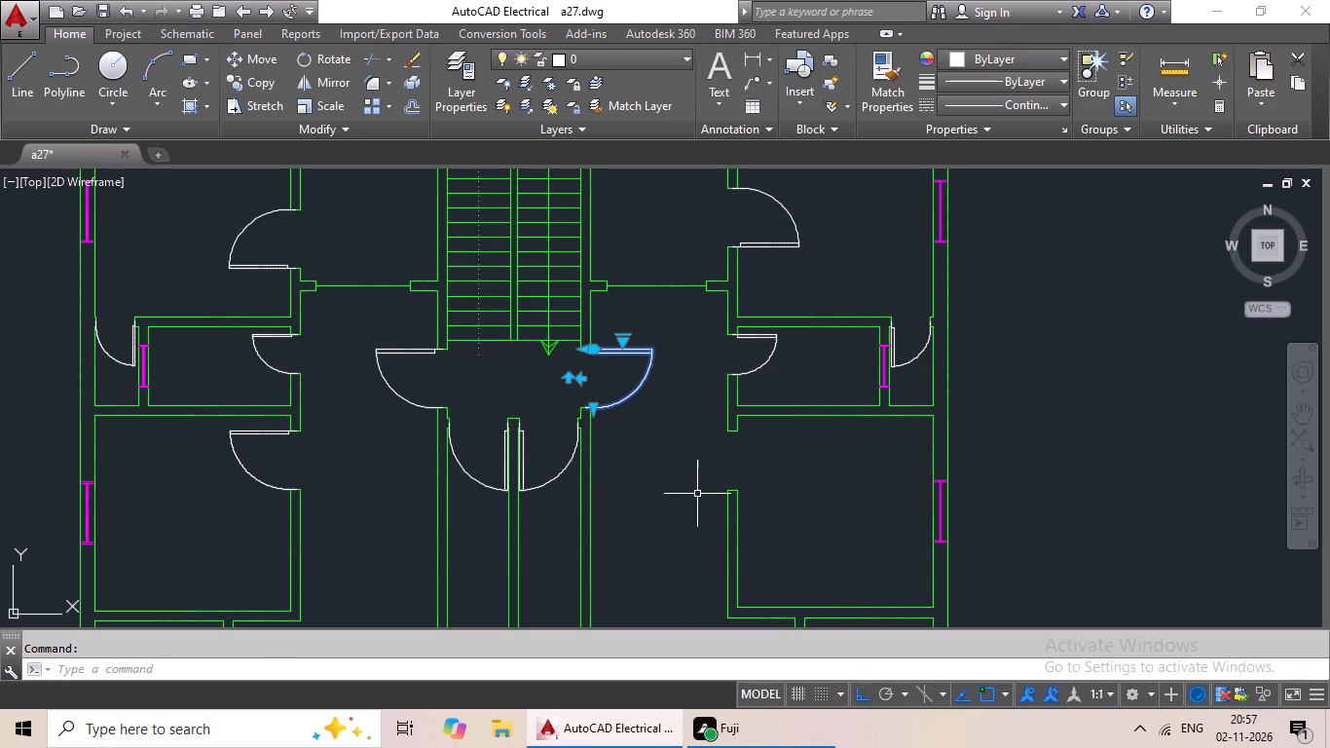
{"action": "key", "text": "ctrl+c"}
{"action": "key", "text": "ctrl+v"}
{"action": "scroll", "coordinate": [784, 505], "scroll_direction": "up", "scroll_amount": 3}
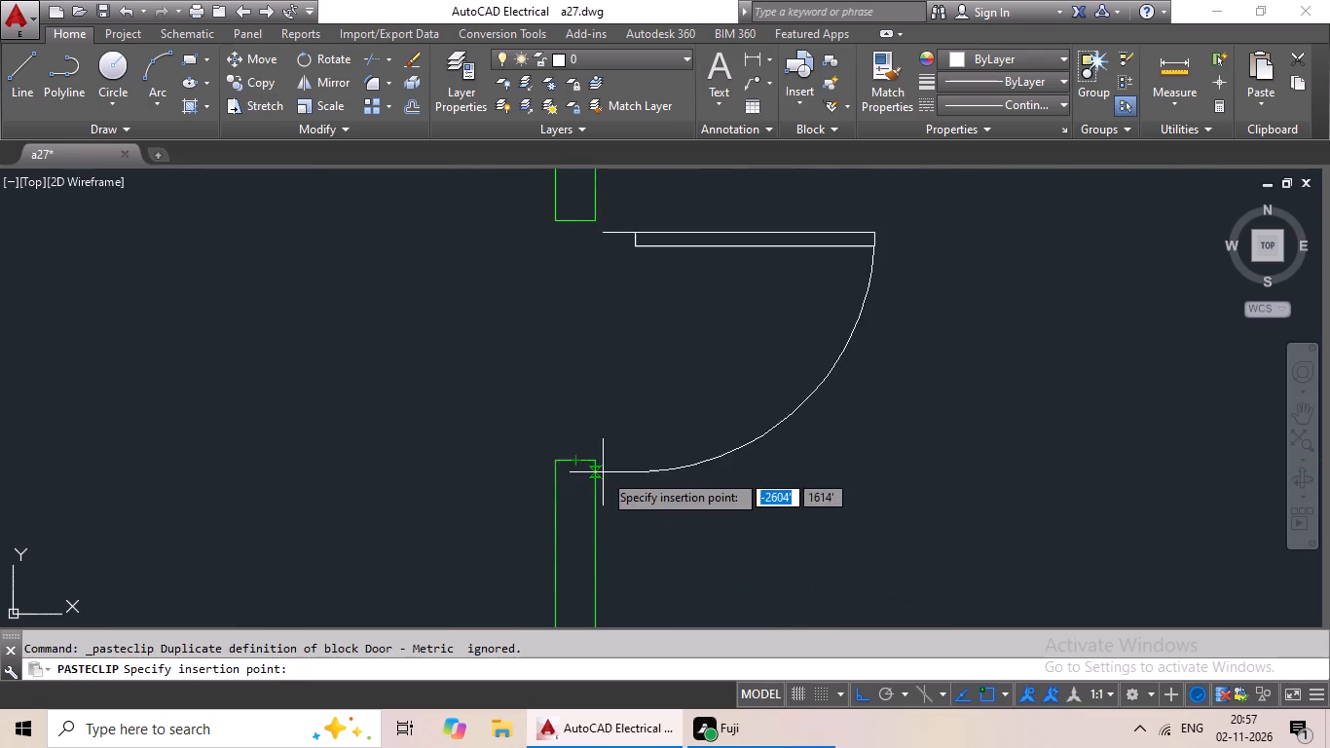
{"action": "left_click", "coordinate": [578, 465]}
Copy the small door of the left small room beside the lobby and paste it into the lowest left small room's doorway.
{"action": "scroll", "coordinate": [730, 461], "scroll_direction": "down", "scroll_amount": 3}
{"action": "middle_click_drag", "start_coordinate": [781, 520], "coordinate": [831, 412]}
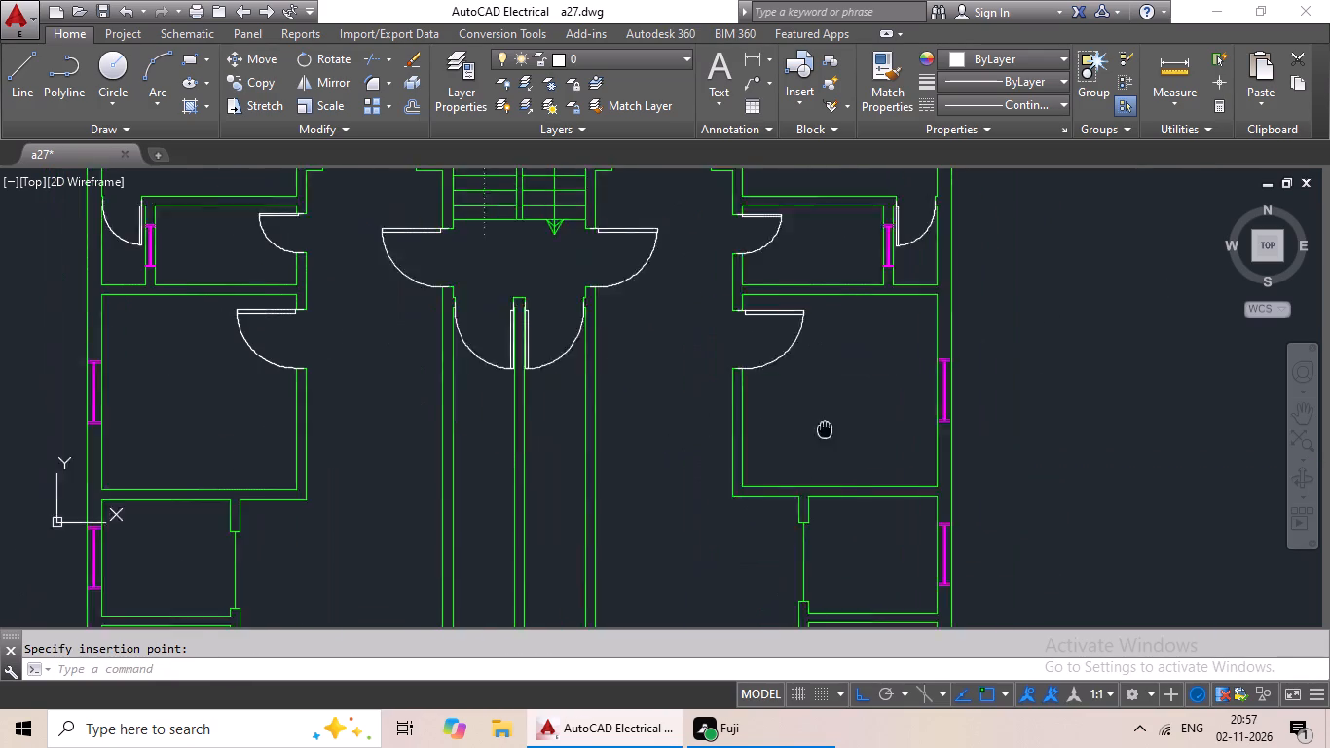
{"action": "middle_click_drag", "start_coordinate": [831, 412], "coordinate": [849, 360]}
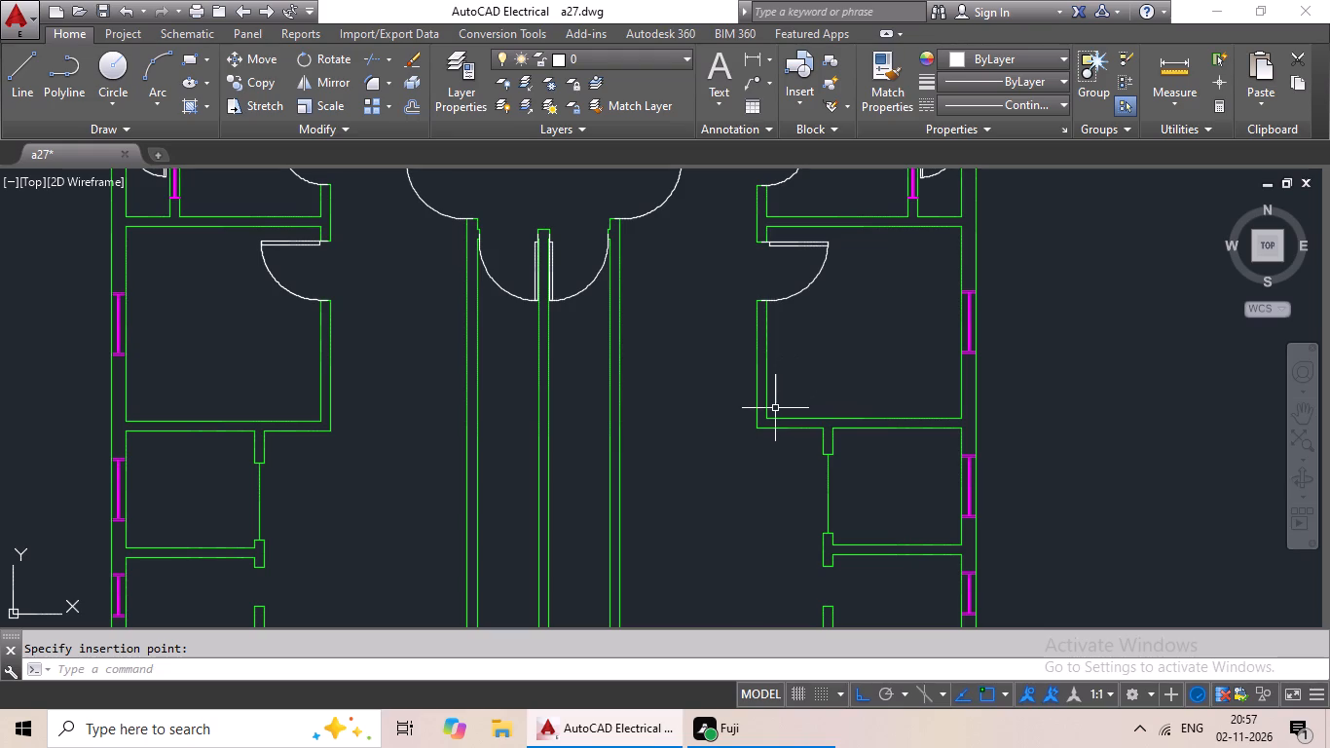
{"action": "scroll", "coordinate": [772, 408], "scroll_direction": "down", "scroll_amount": 1}
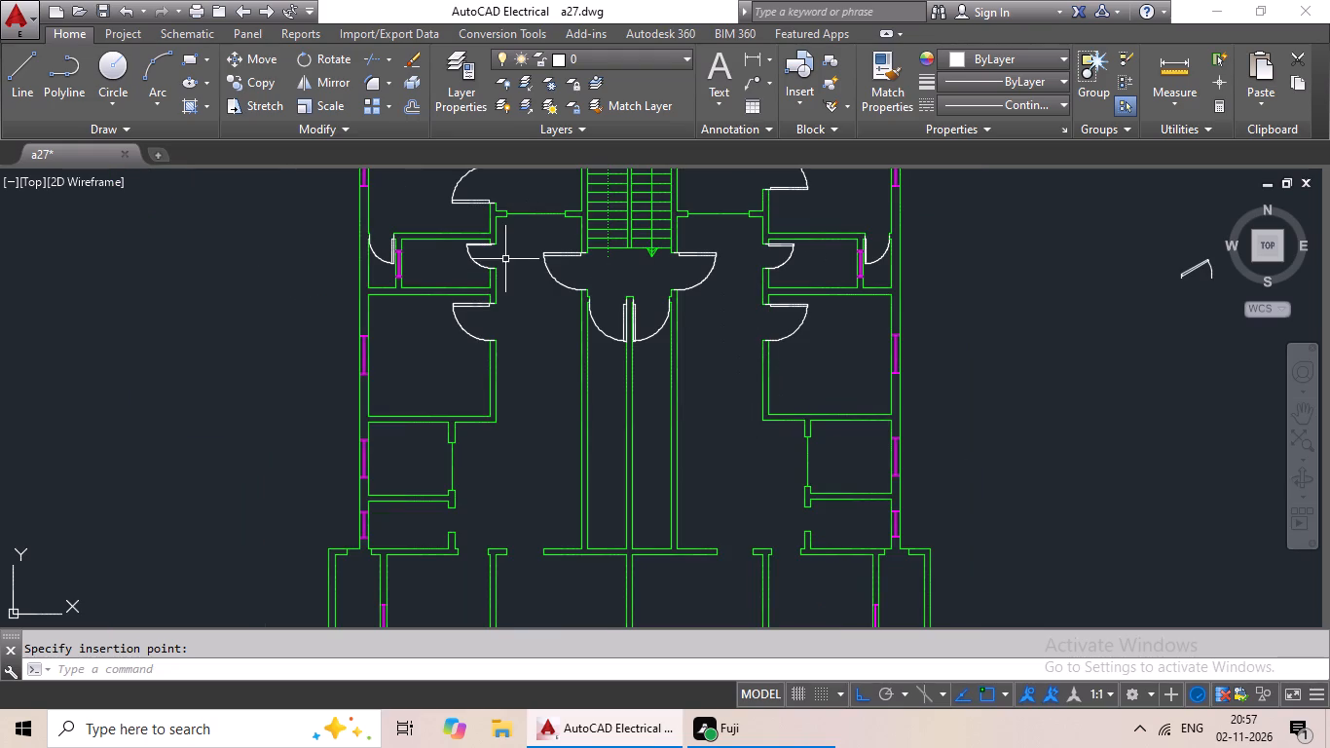
{"action": "left_click", "coordinate": [481, 269]}
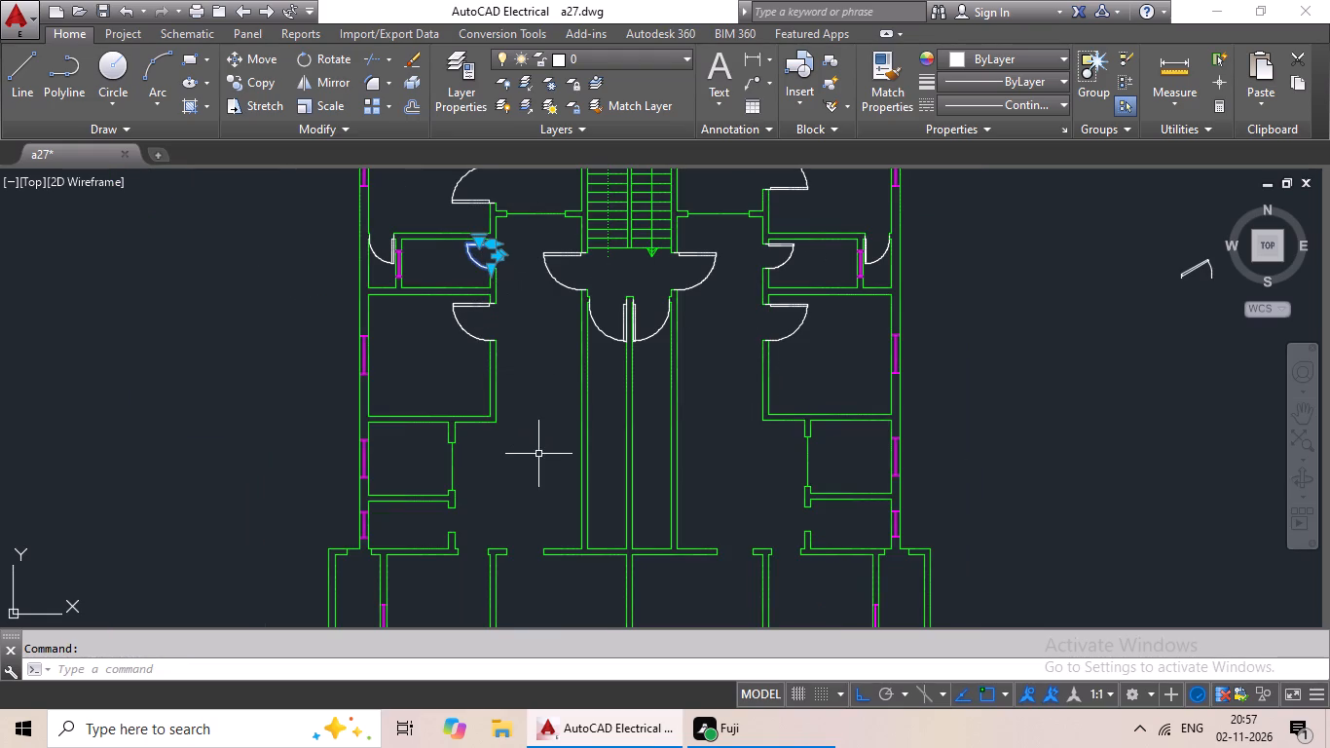
{"action": "key", "text": "ctrl+c"}
{"action": "key", "text": "ctrl+v"}
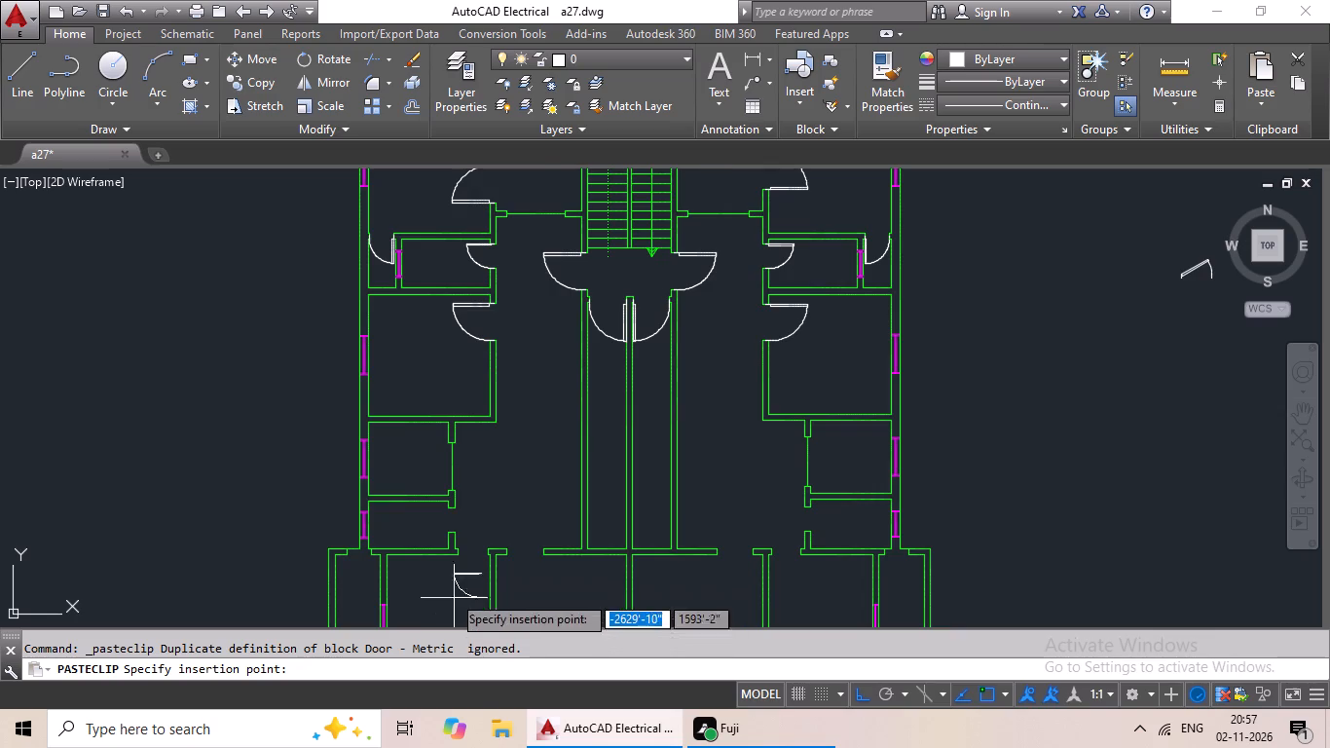
{"action": "scroll", "coordinate": [437, 515], "scroll_direction": "up", "scroll_amount": 1}
{"action": "middle_click_drag", "start_coordinate": [430, 541], "coordinate": [437, 473]}
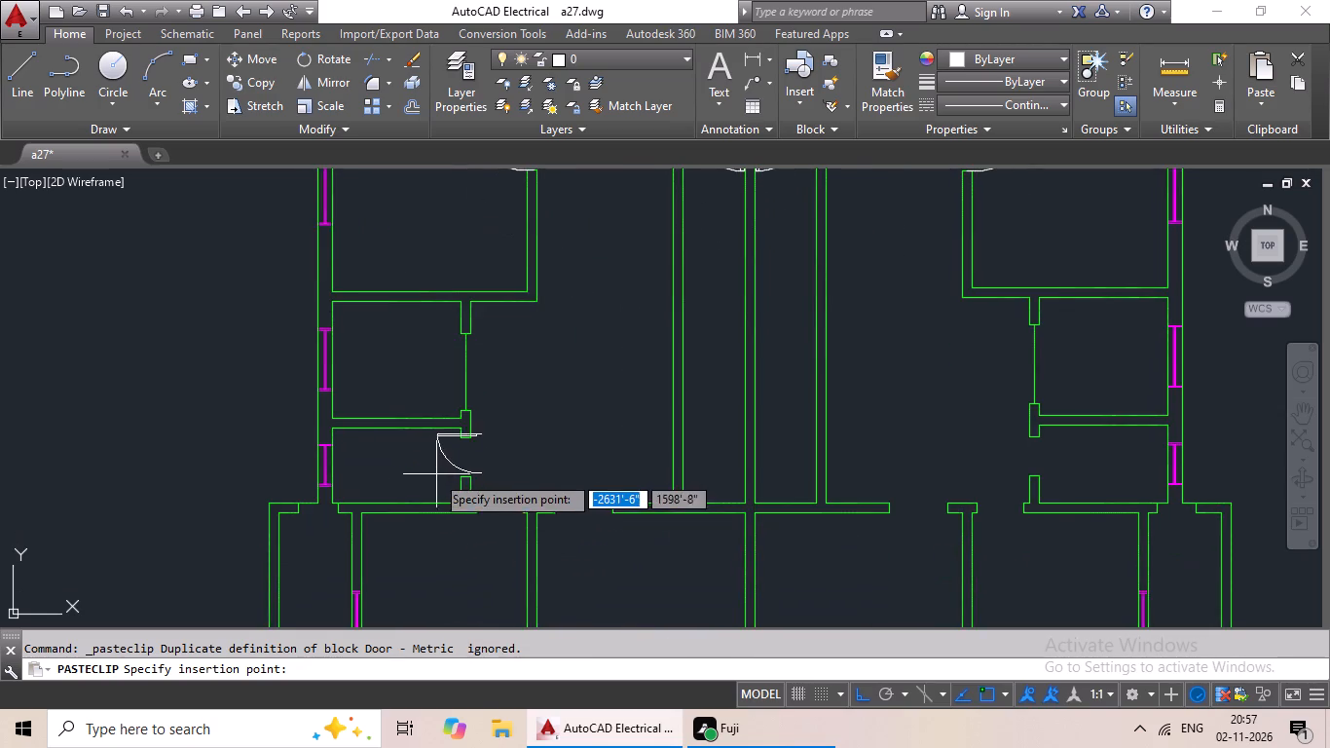
{"action": "scroll", "coordinate": [420, 477], "scroll_direction": "up", "scroll_amount": 2}
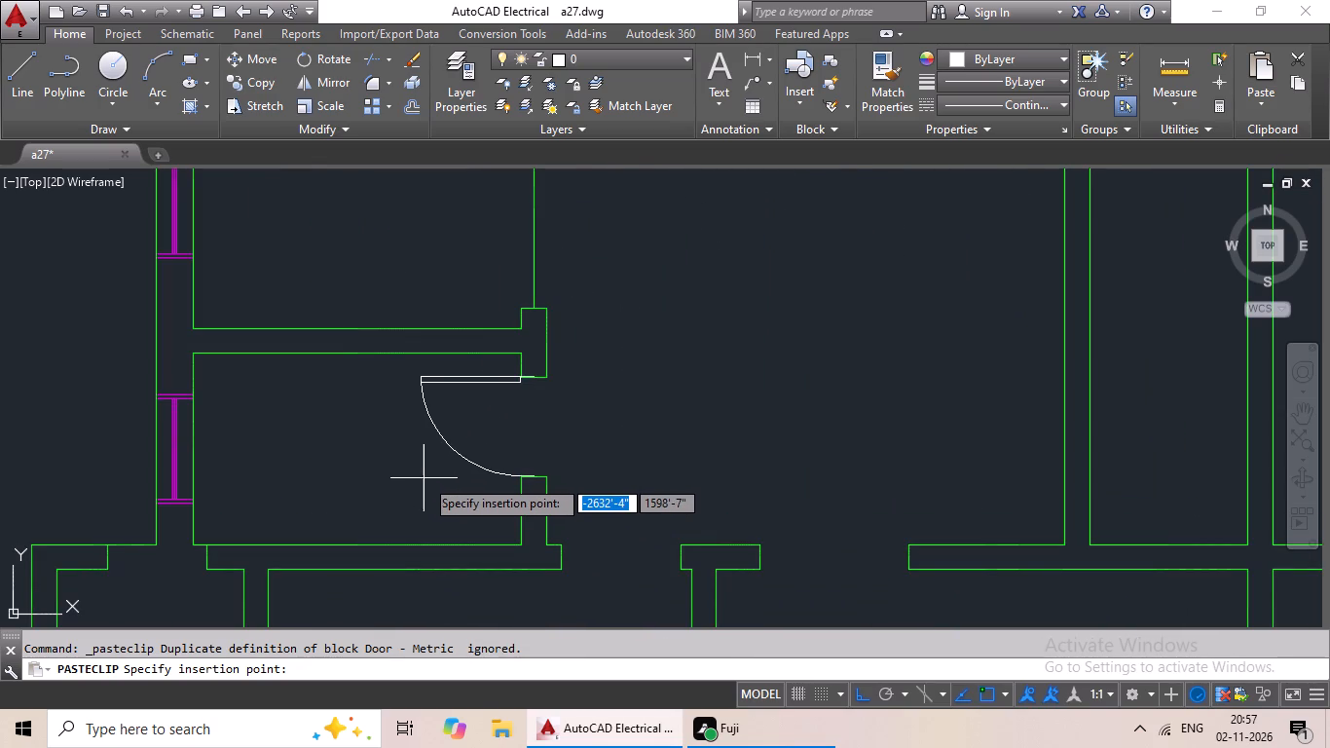
{"action": "left_click", "coordinate": [425, 477]}
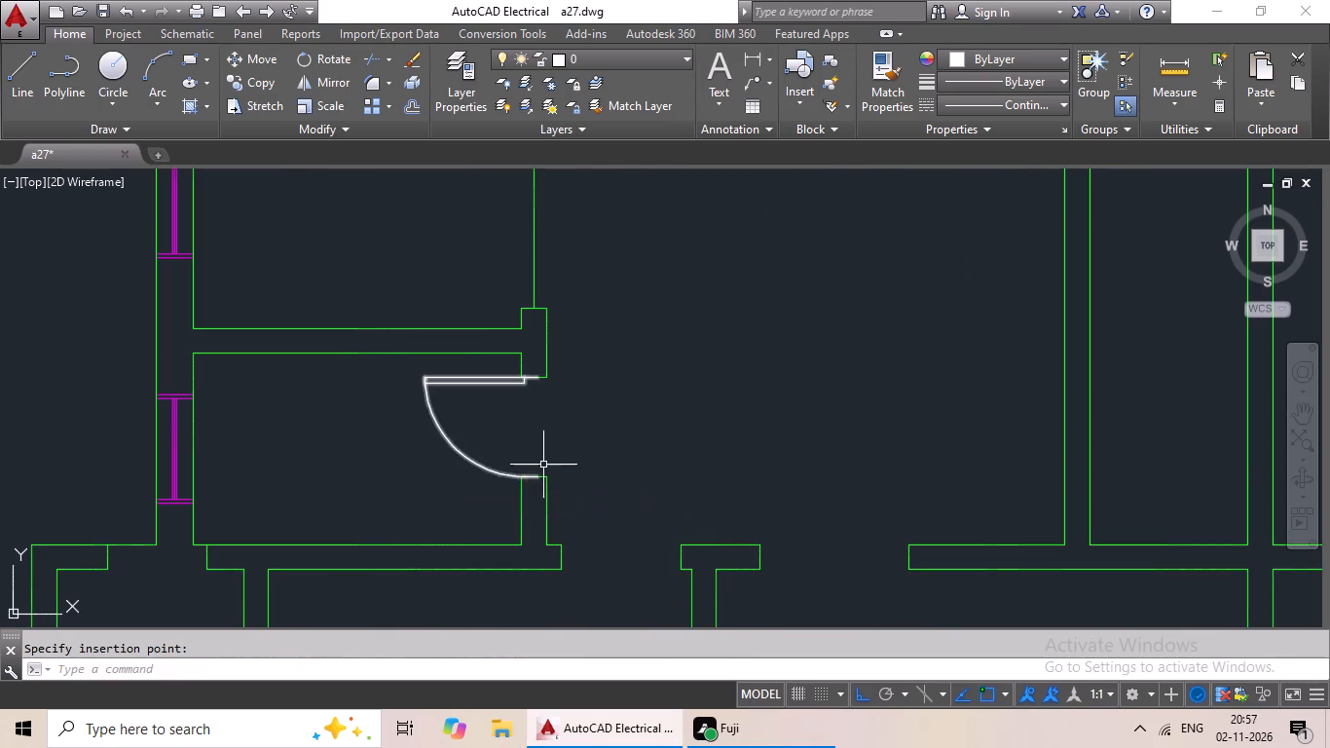
Copy the small door of the right small room beside the lobby and paste it into the lowest right small room's doorway.
{"action": "scroll", "coordinate": [556, 460], "scroll_direction": "down", "scroll_amount": 2}
{"action": "middle_click_drag", "start_coordinate": [650, 444], "coordinate": [437, 534]}
{"action": "scroll", "coordinate": [537, 478], "scroll_direction": "down", "scroll_amount": 1}
{"action": "middle_click_drag", "start_coordinate": [611, 467], "coordinate": [456, 555]}
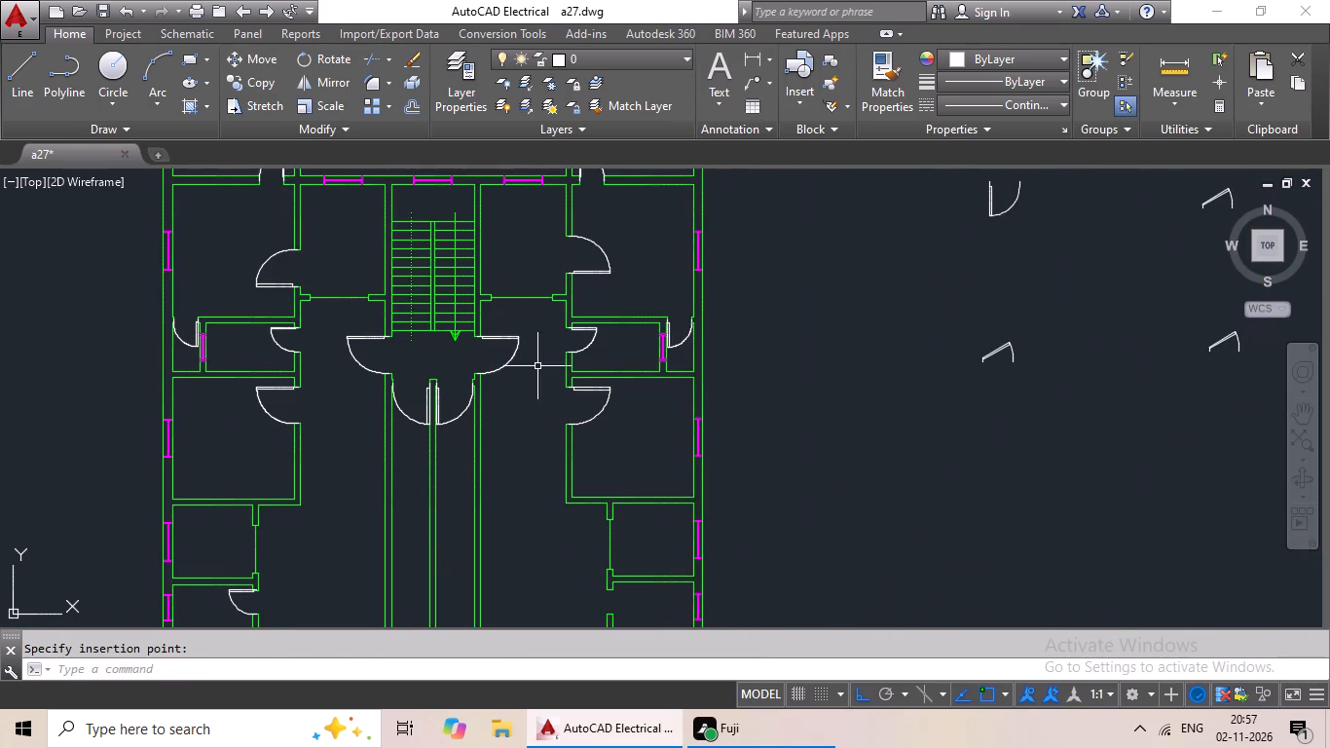
{"action": "left_click_drag", "start_coordinate": [591, 346], "coordinate": [589, 364]}
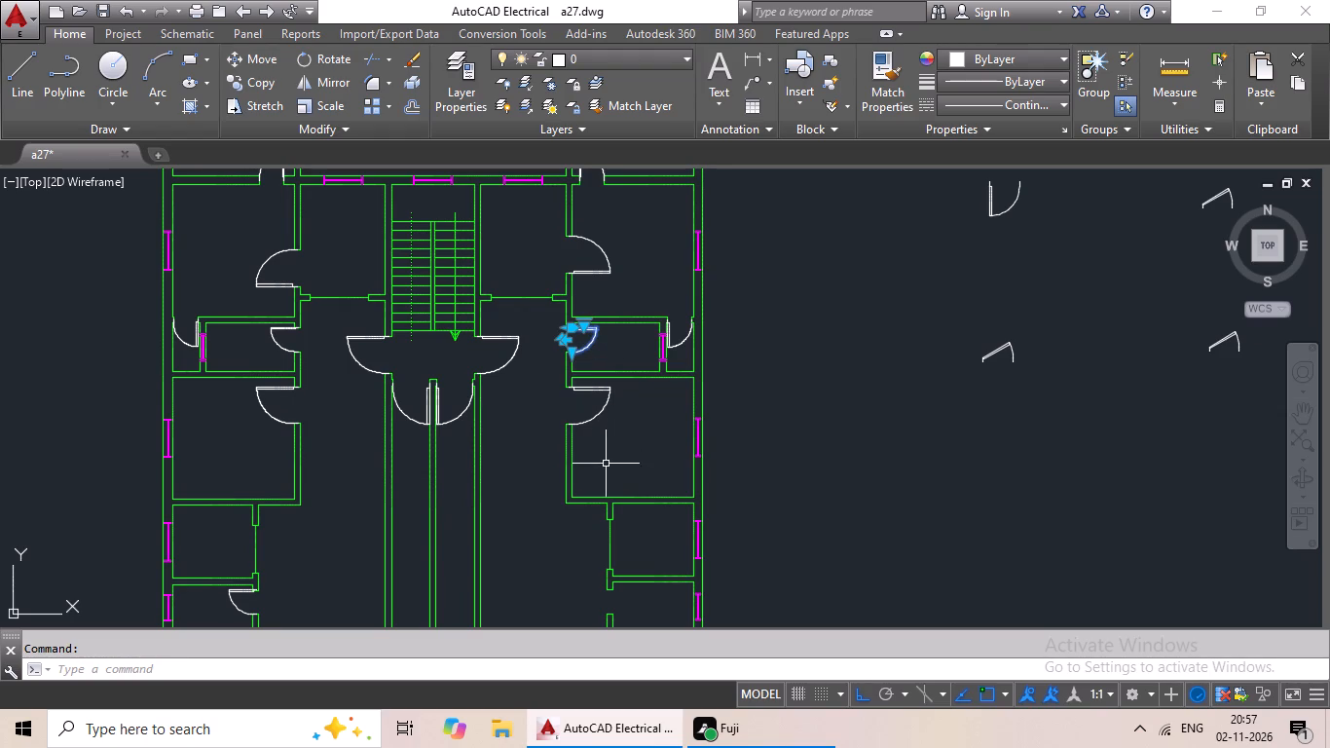
{"action": "key", "text": "ctrl+c"}
{"action": "key", "text": "ctrl+v"}
{"action": "middle_click_drag", "start_coordinate": [640, 540], "coordinate": [652, 298]}
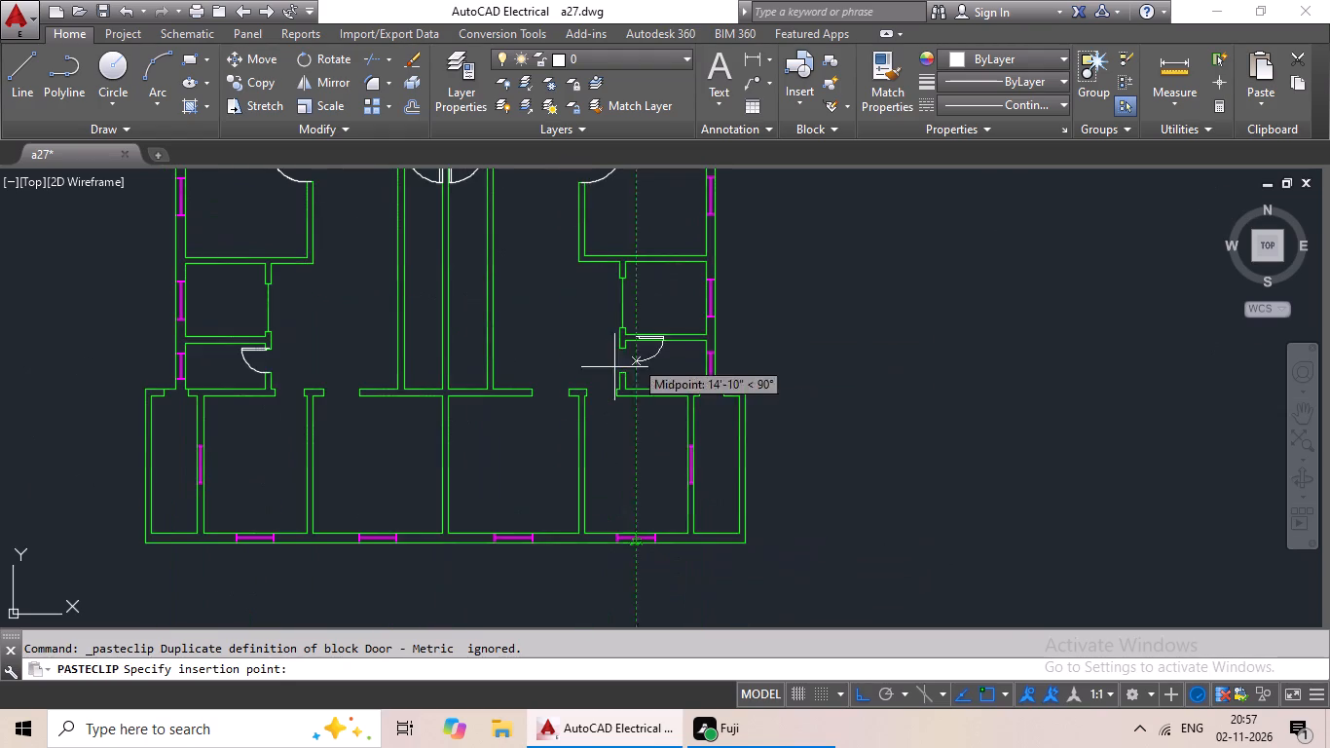
{"action": "scroll", "coordinate": [589, 377], "scroll_direction": "up", "scroll_amount": 3}
{"action": "scroll", "coordinate": [720, 359], "scroll_direction": "up", "scroll_amount": 4}
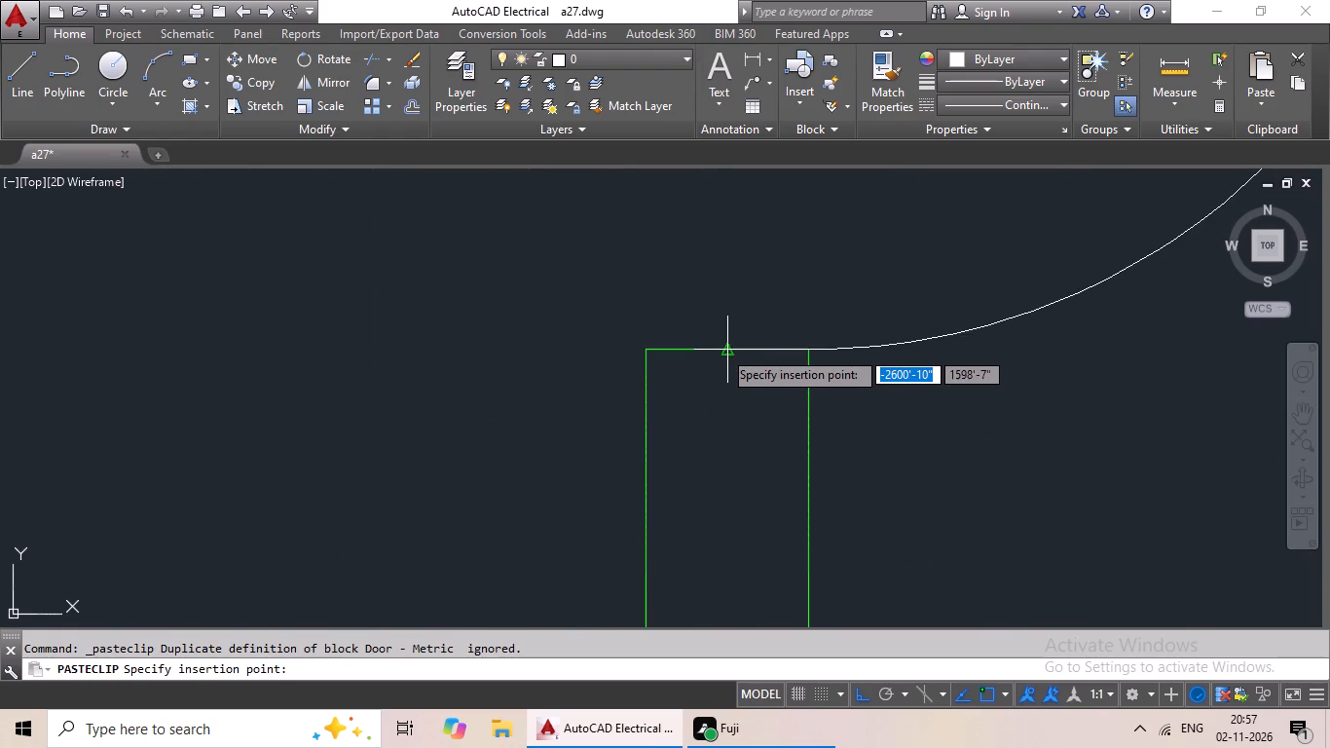
{"action": "left_click", "coordinate": [722, 350]}
Copy the door of the narrow space on the plan's west side and paste it into the southwest narrow room's top opening.
{"action": "scroll", "coordinate": [737, 348], "scroll_direction": "down", "scroll_amount": 7}
{"action": "middle_click_drag", "start_coordinate": [713, 364], "coordinate": [819, 366]}
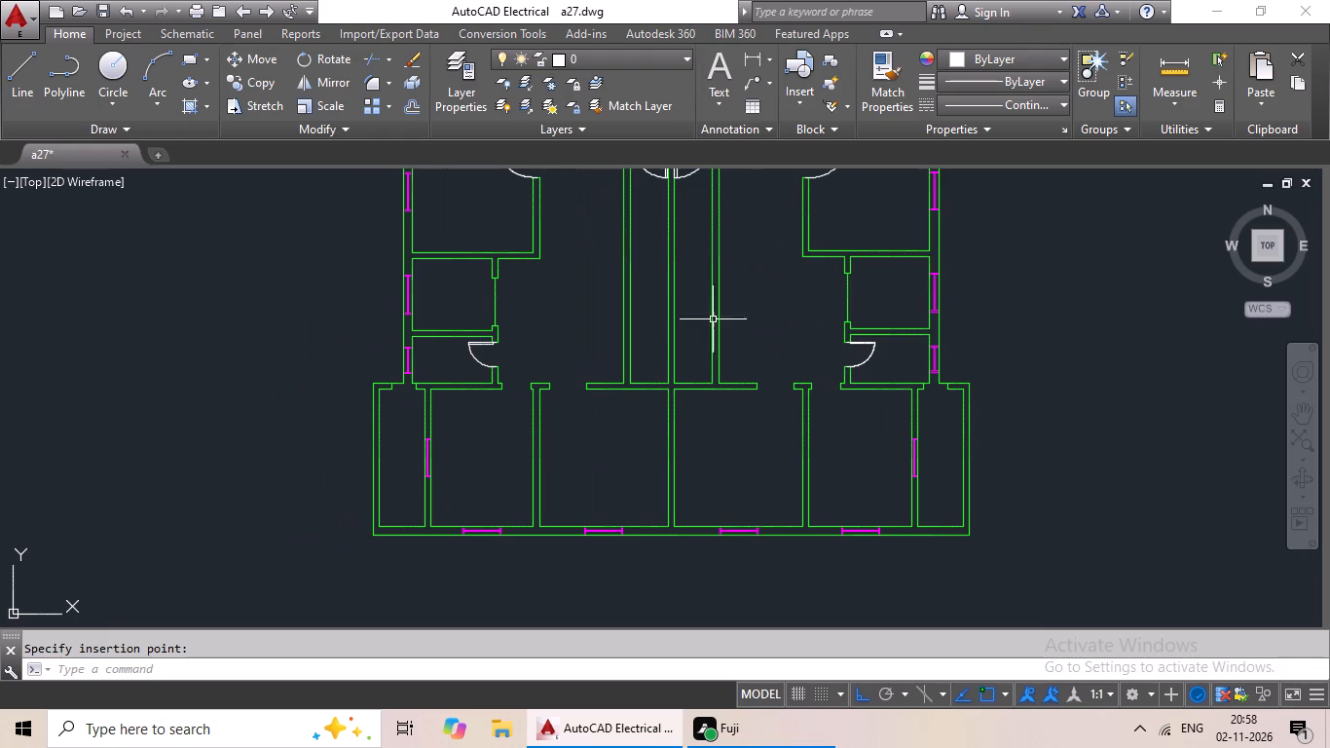
{"action": "scroll", "coordinate": [673, 262], "scroll_direction": "down", "scroll_amount": 1}
{"action": "middle_click", "coordinate": [579, 383]}
{"action": "middle_click_drag", "start_coordinate": [558, 234], "coordinate": [520, 403]}
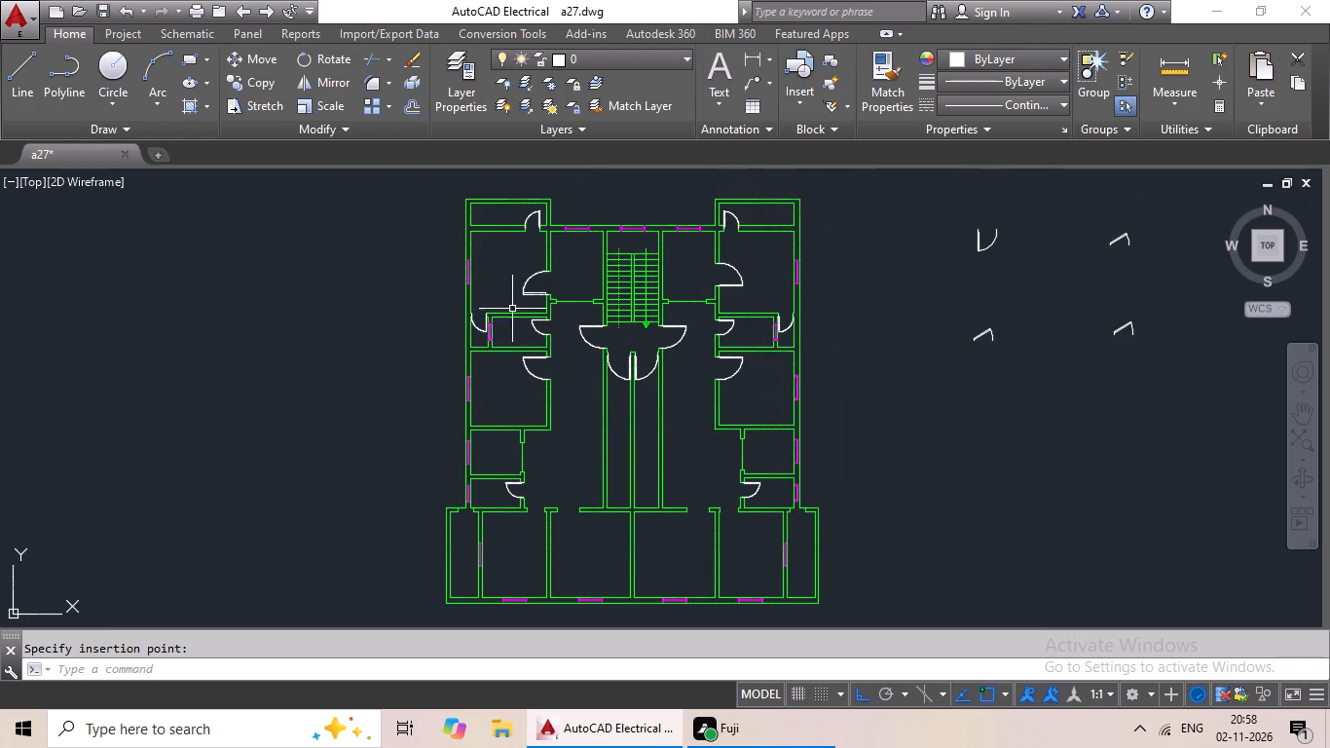
{"action": "left_click", "coordinate": [480, 324]}
{"action": "left_click", "coordinate": [478, 330]}
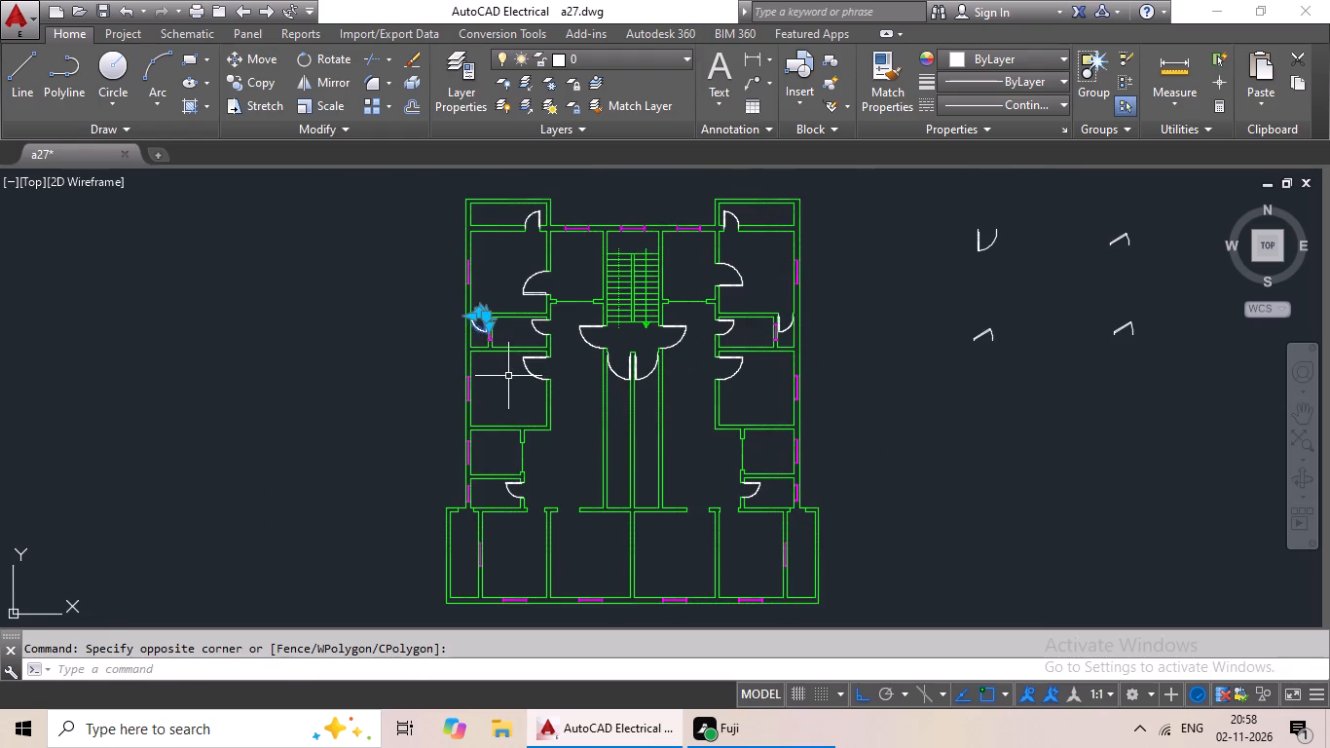
{"action": "key", "text": "ctrl+c"}
{"action": "key", "text": "ctrl+v"}
{"action": "scroll", "coordinate": [472, 528], "scroll_direction": "up", "scroll_amount": 4}
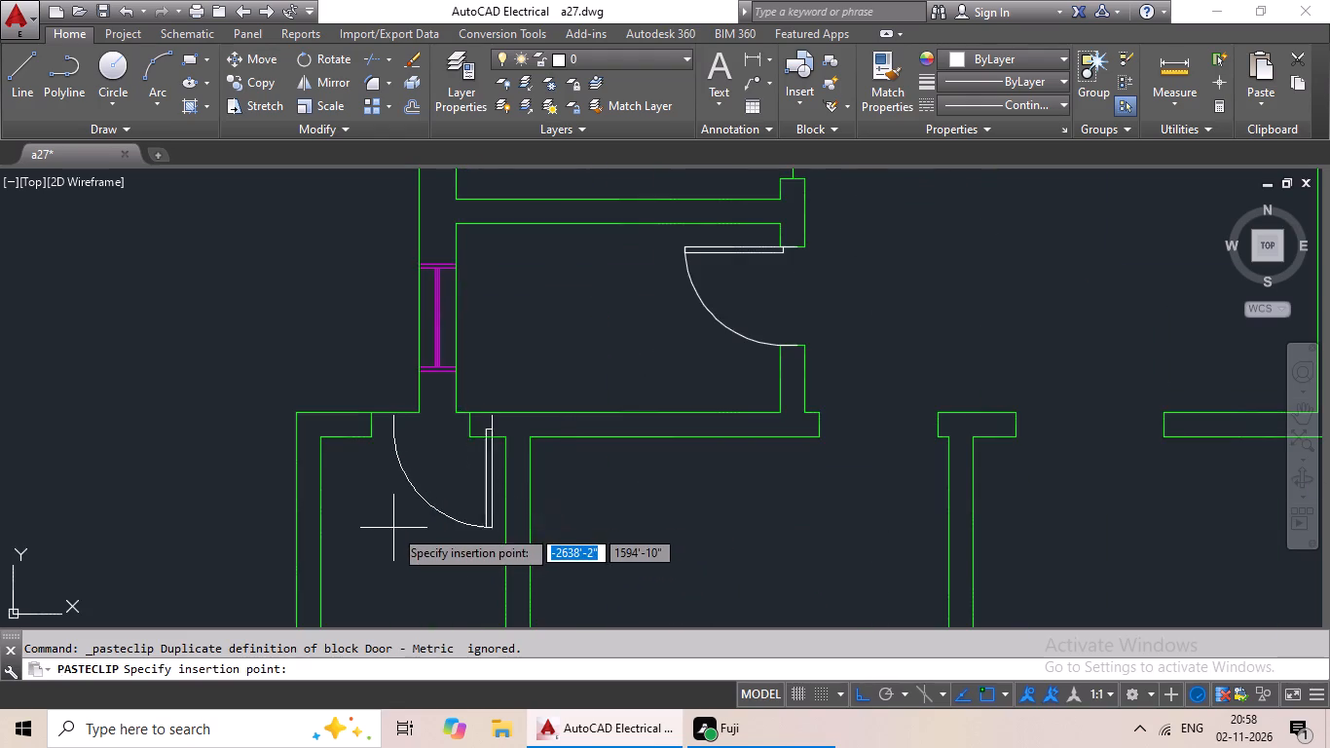
{"action": "scroll", "coordinate": [373, 536], "scroll_direction": "up", "scroll_amount": 3}
{"action": "scroll", "coordinate": [373, 537], "scroll_direction": "down", "scroll_amount": 1}
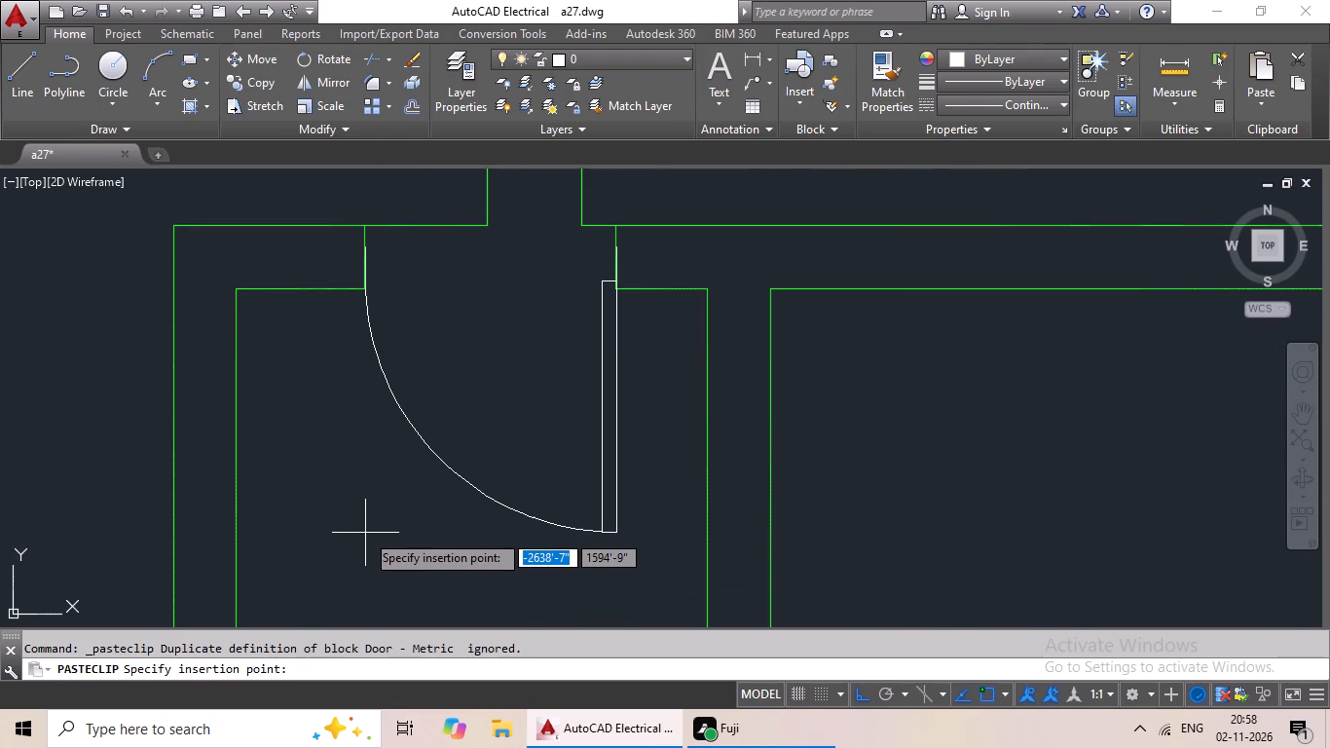
{"action": "left_click", "coordinate": [364, 545]}
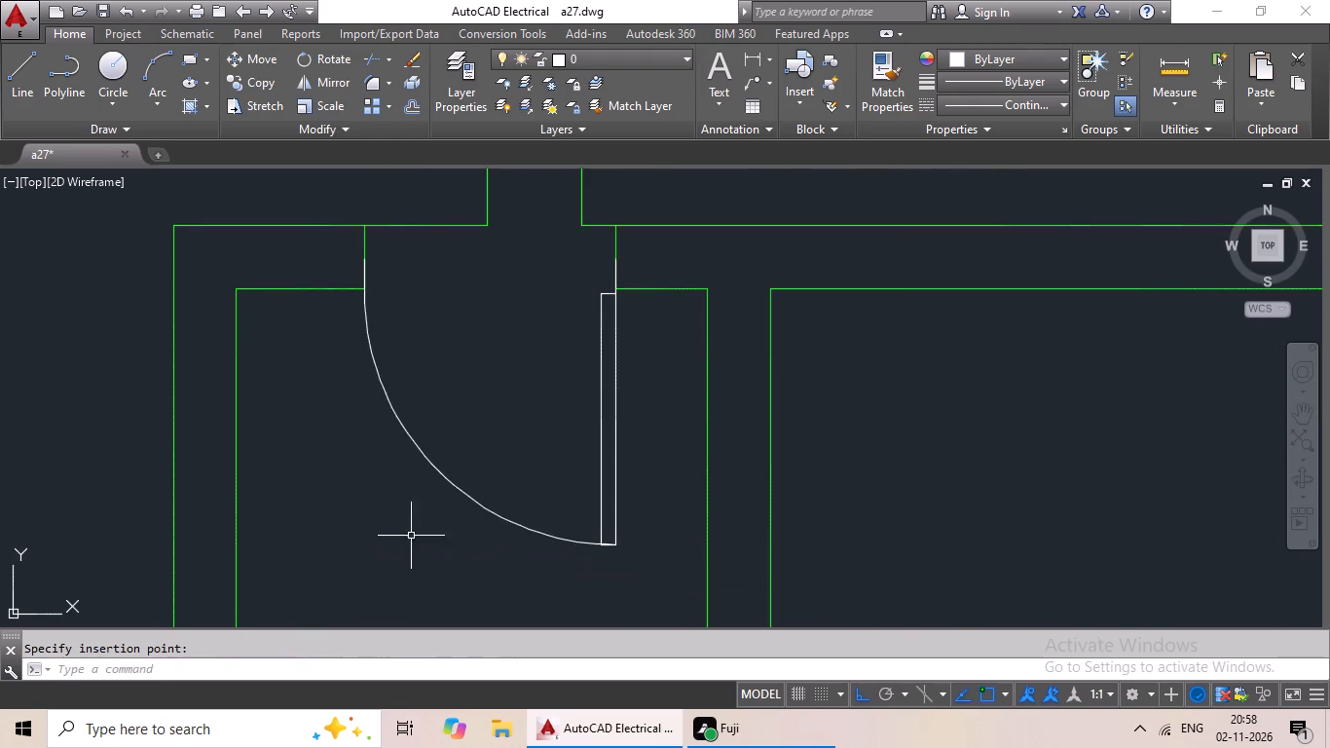
Copy the door of the narrow space on the plan's east side and paste it into the southeast narrow room's top opening.
{"action": "scroll", "coordinate": [493, 513], "scroll_direction": "down", "scroll_amount": 4}
{"action": "middle_click_drag", "start_coordinate": [565, 504], "coordinate": [313, 438]}
{"action": "scroll", "coordinate": [325, 429], "scroll_direction": "down", "scroll_amount": 1}
{"action": "middle_click_drag", "start_coordinate": [486, 402], "coordinate": [381, 528]}
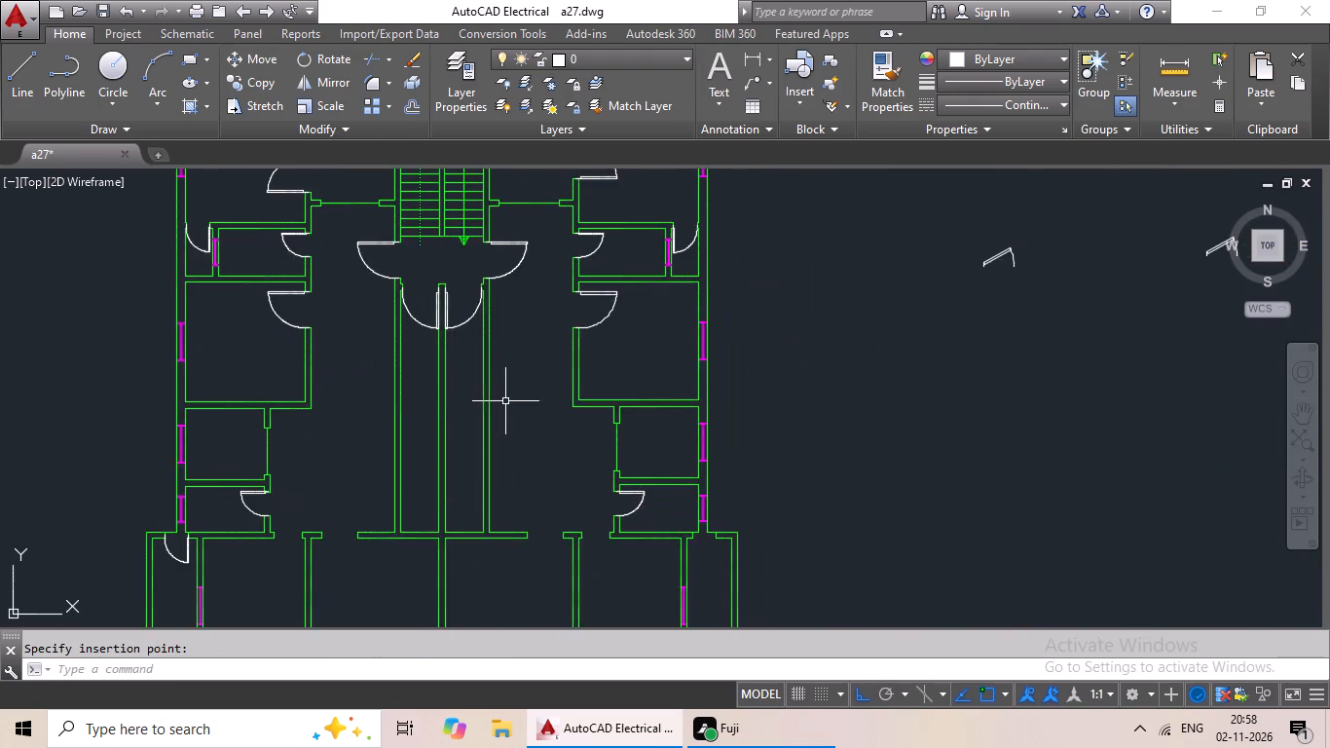
{"action": "middle_click_drag", "start_coordinate": [506, 398], "coordinate": [473, 474]}
{"action": "left_click", "coordinate": [644, 324]}
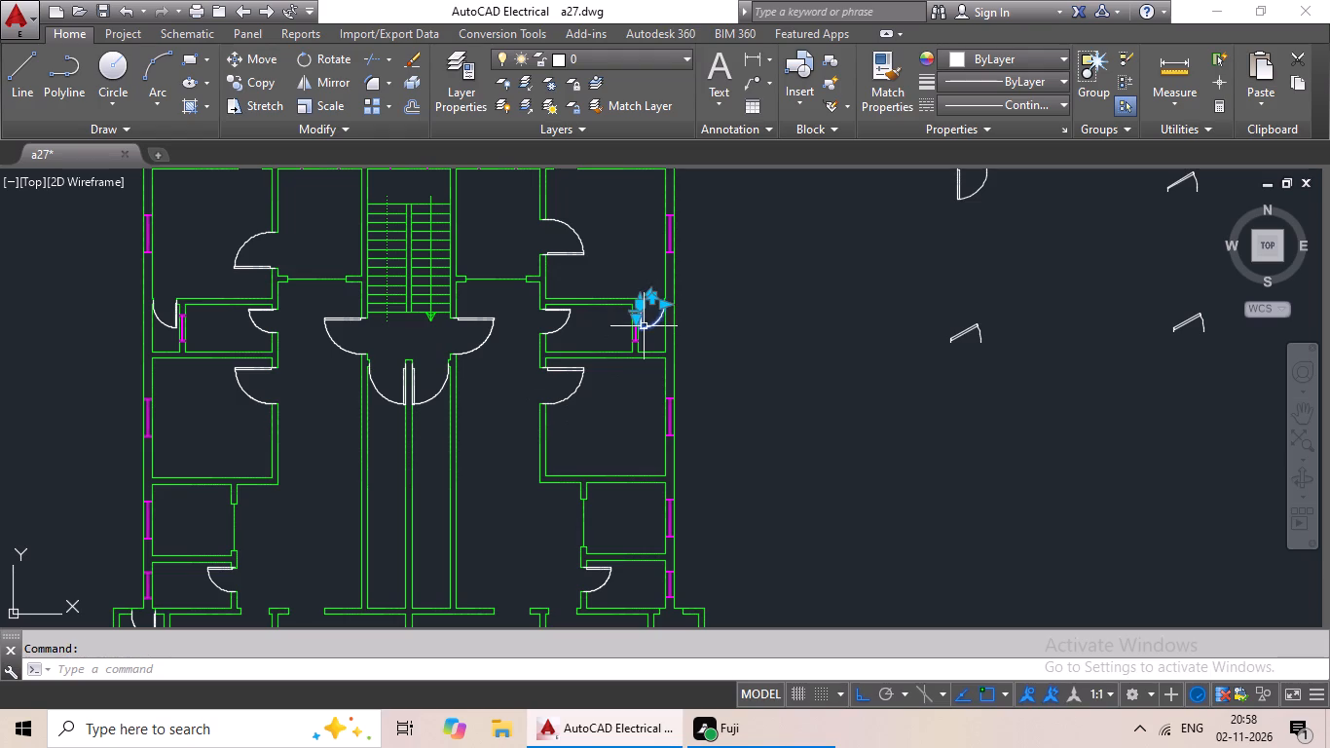
{"action": "key", "text": "ctrl+c"}
{"action": "key", "text": "ctrl+v"}
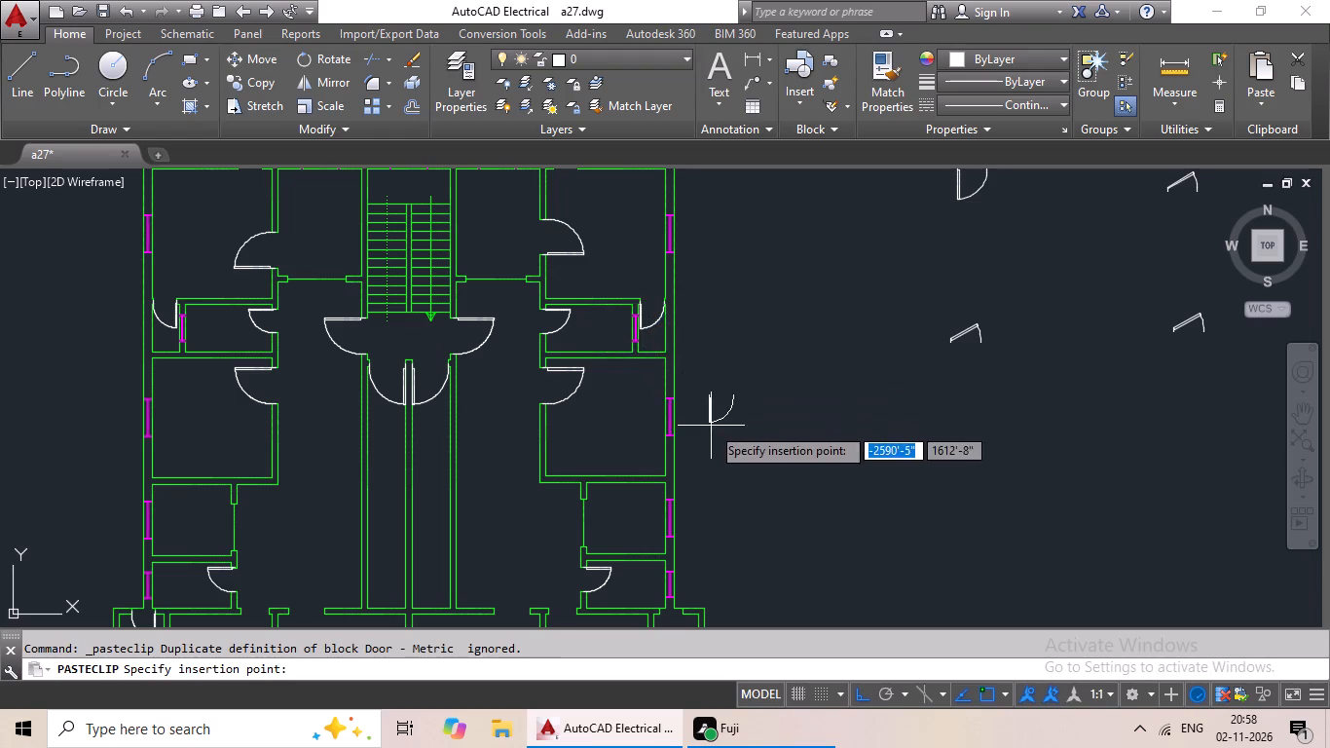
{"action": "middle_click_drag", "start_coordinate": [702, 422], "coordinate": [688, 203]}
{"action": "scroll", "coordinate": [667, 414], "scroll_direction": "up", "scroll_amount": 3}
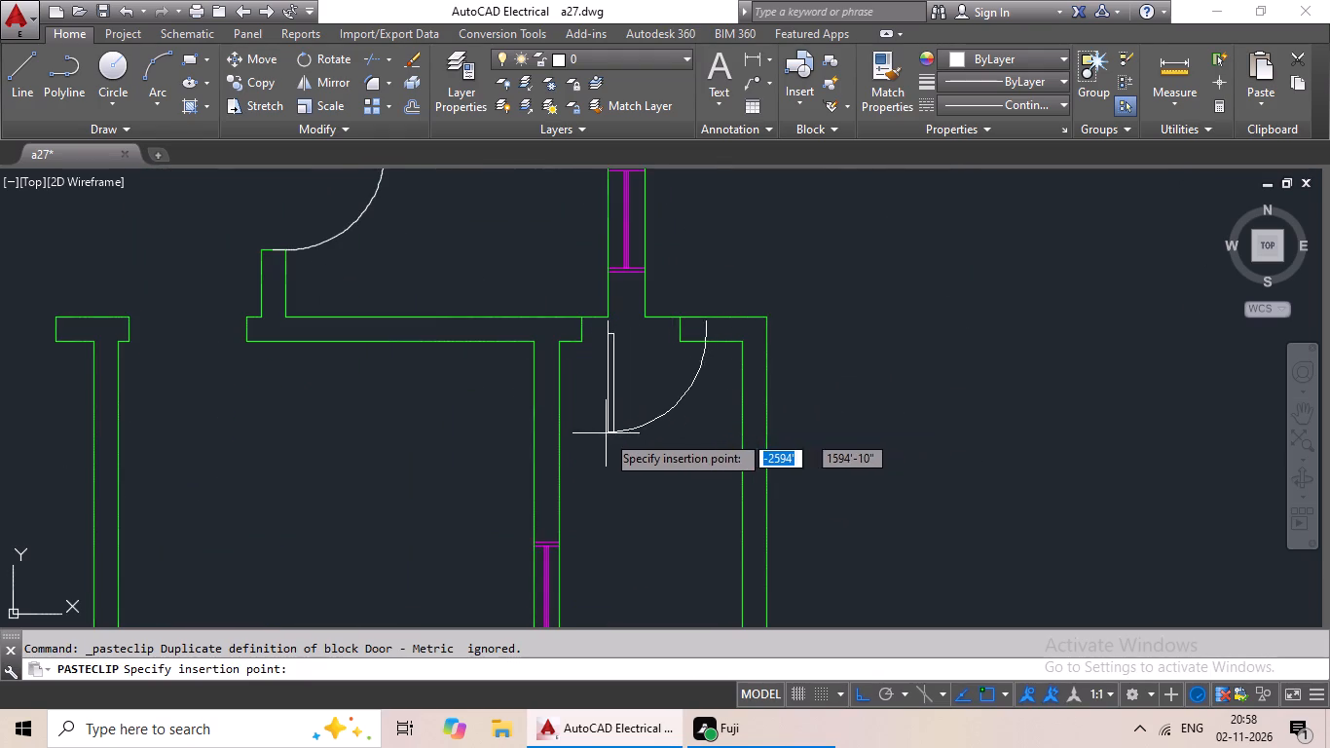
{"action": "scroll", "coordinate": [588, 432], "scroll_direction": "up", "scroll_amount": 1}
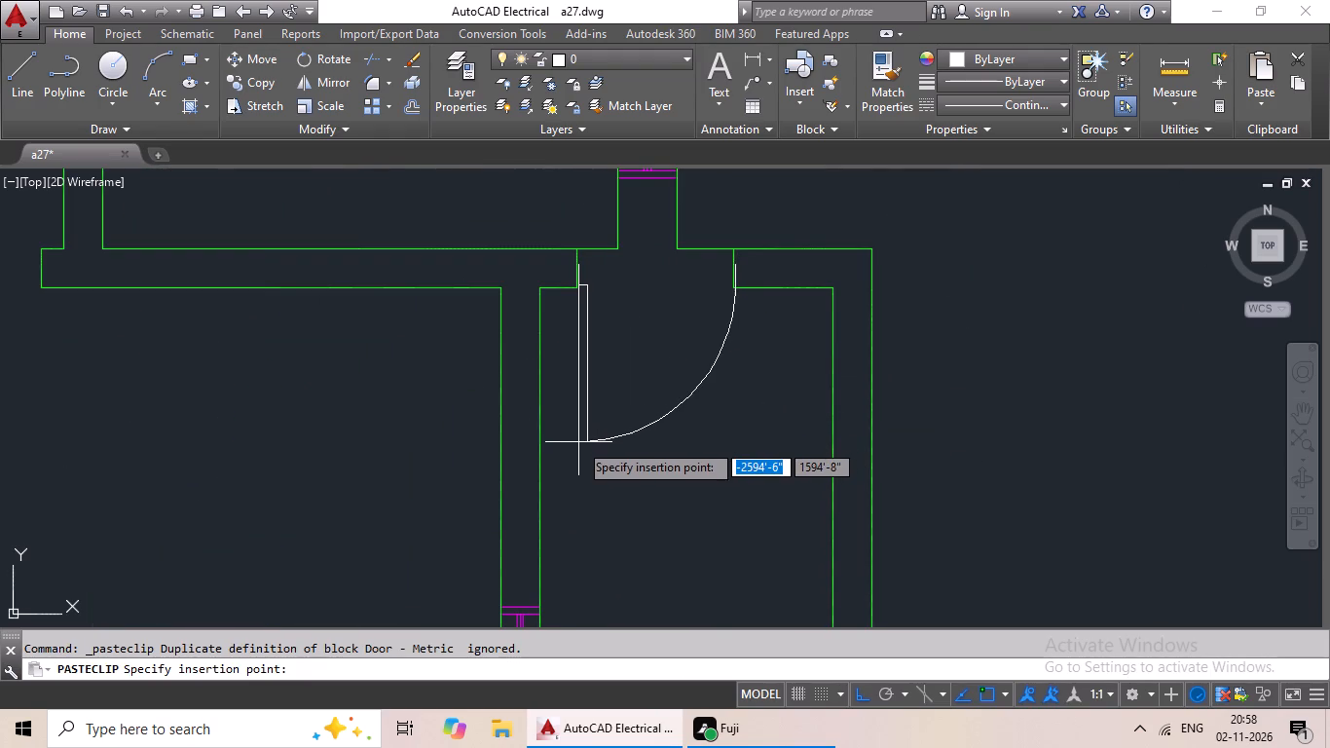
{"action": "left_click", "coordinate": [576, 443]}
Copy the western door of the pair below the staircase lobby and paste it at the left jamb of the southwest room's top doorway.
{"action": "scroll", "coordinate": [729, 434], "scroll_direction": "down", "scroll_amount": 3}
{"action": "middle_click_drag", "start_coordinate": [573, 464], "coordinate": [590, 460]}
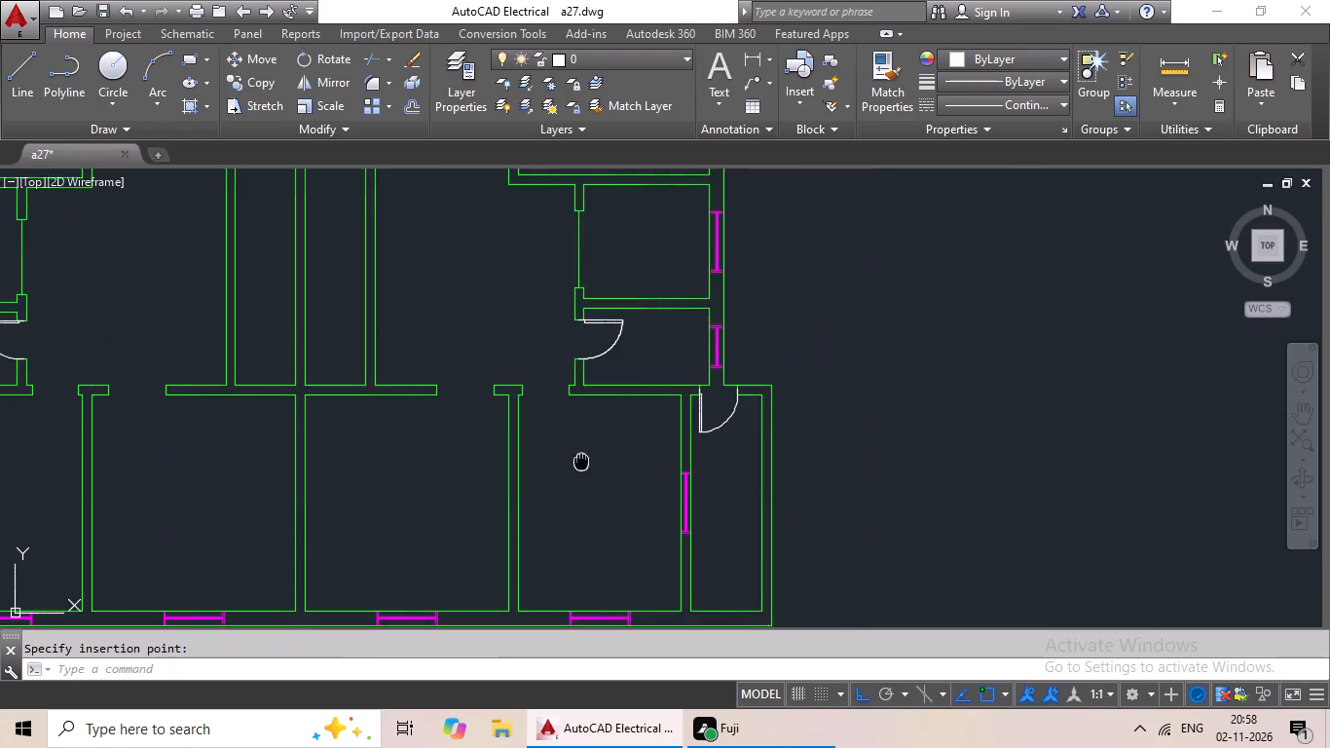
{"action": "middle_click_drag", "start_coordinate": [590, 460], "coordinate": [878, 426]}
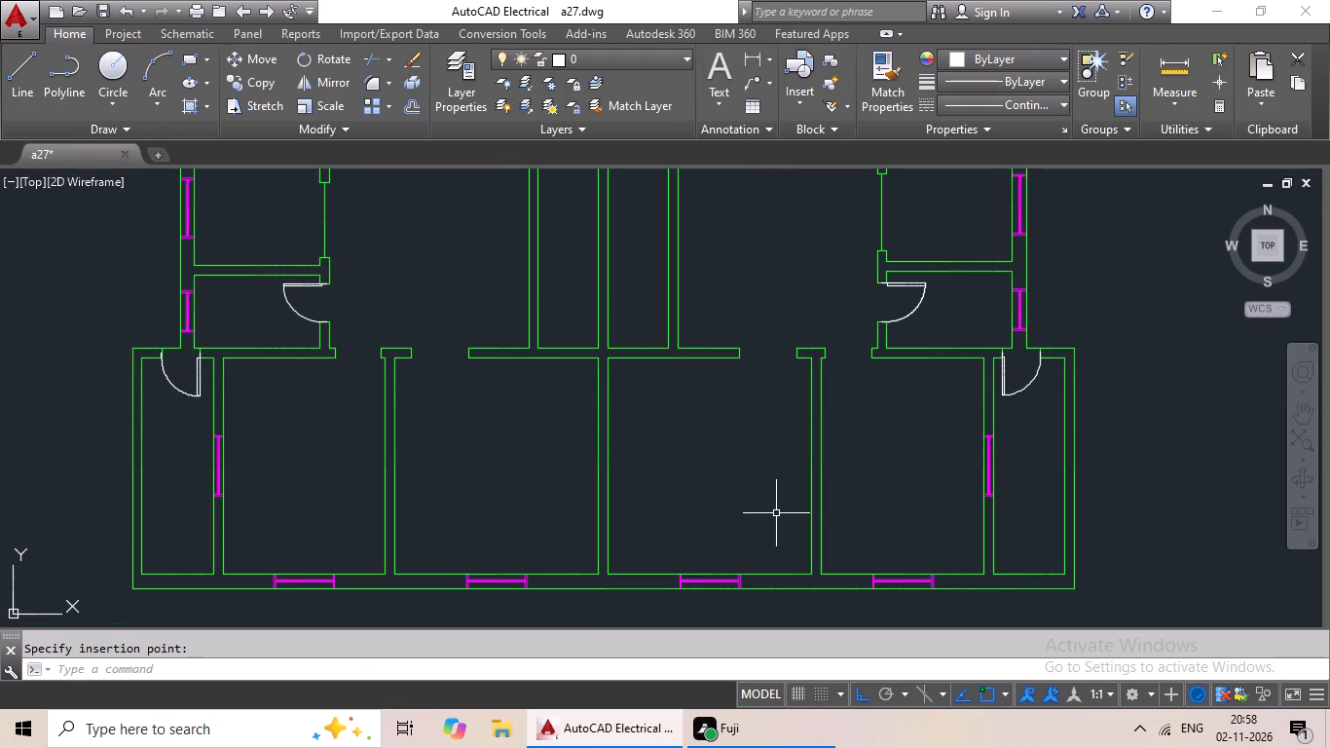
{"action": "middle_click_drag", "start_coordinate": [573, 424], "coordinate": [741, 721]}
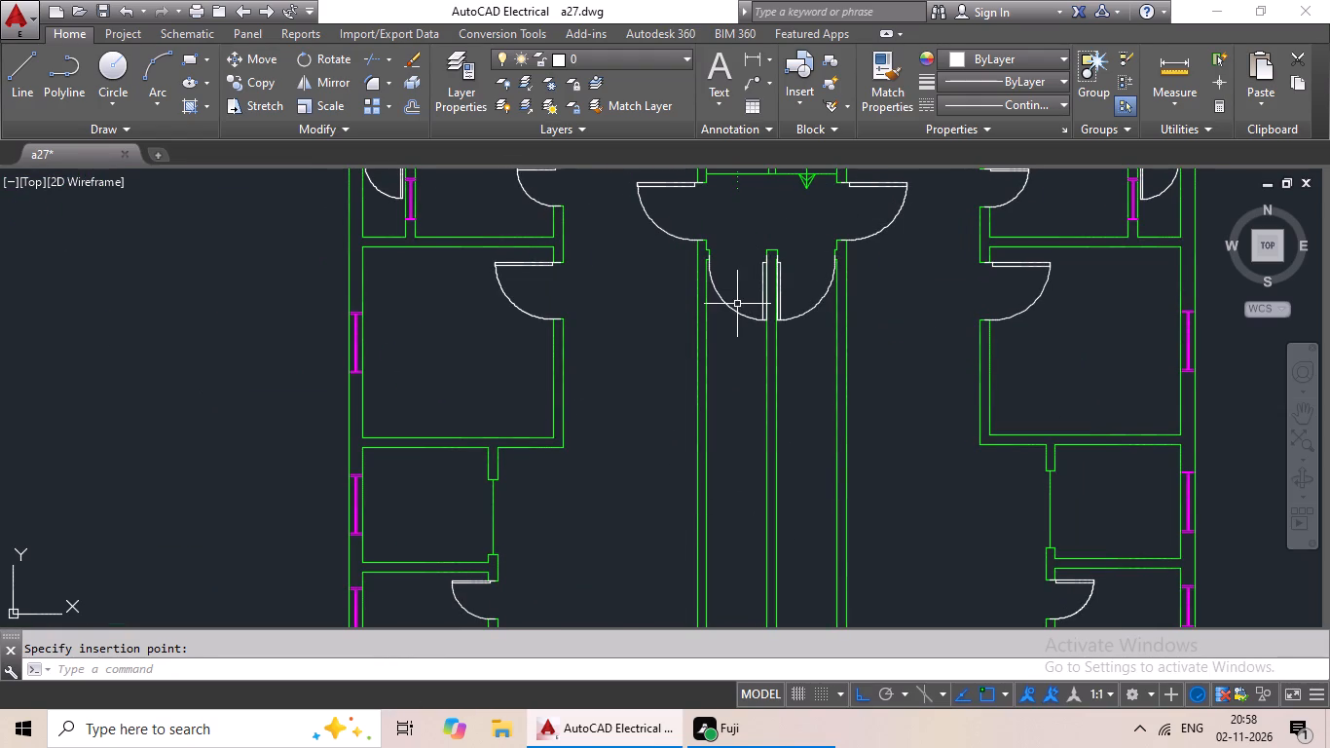
{"action": "scroll", "coordinate": [737, 306], "scroll_direction": "down", "scroll_amount": 1}
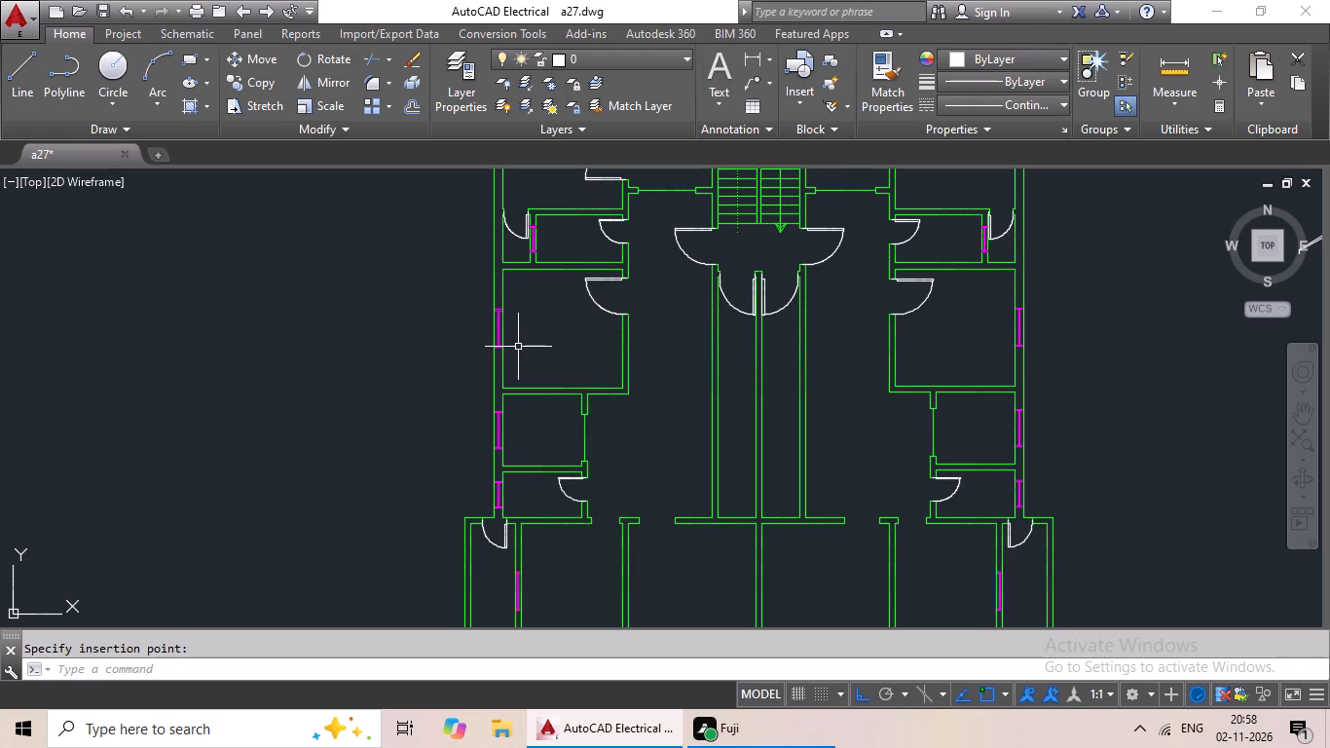
{"action": "left_click", "coordinate": [744, 311]}
{"action": "key", "text": "ctrl+c"}
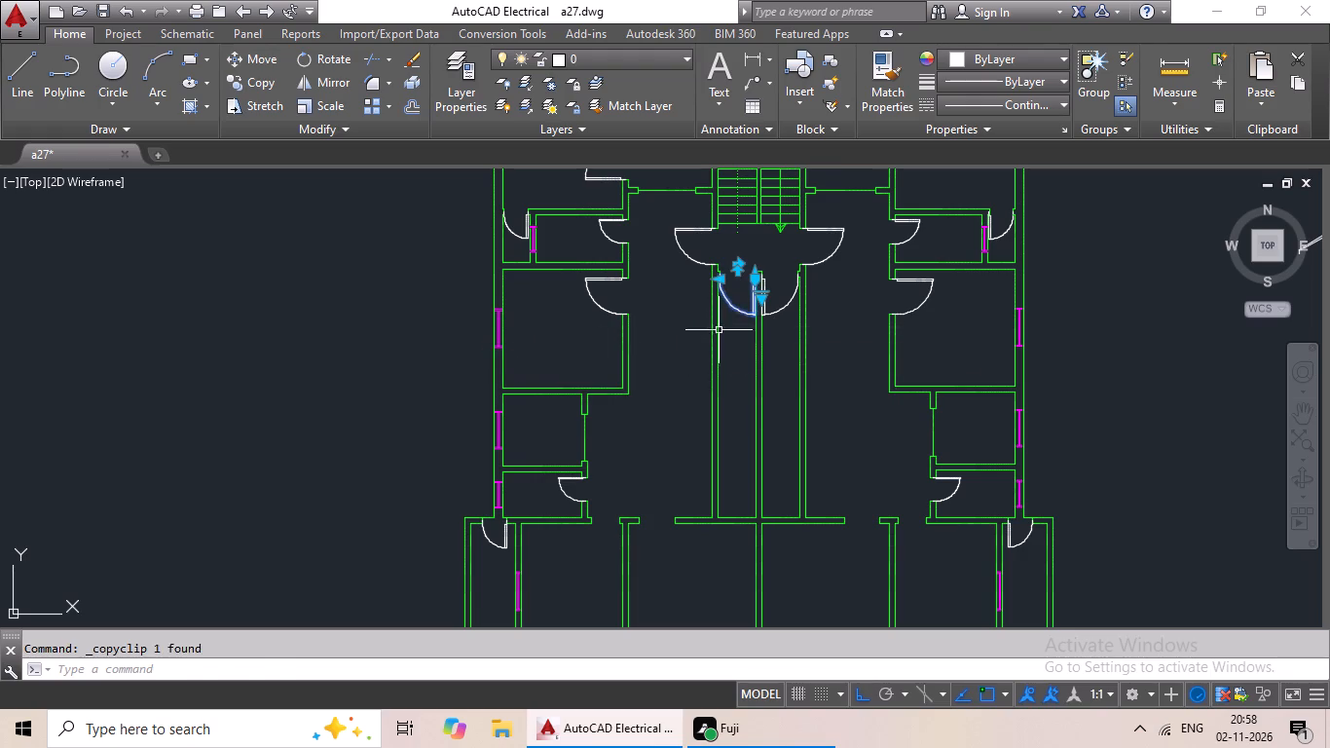
{"action": "key", "text": "ctrl+v"}
{"action": "scroll", "coordinate": [577, 588], "scroll_direction": "up", "scroll_amount": 2}
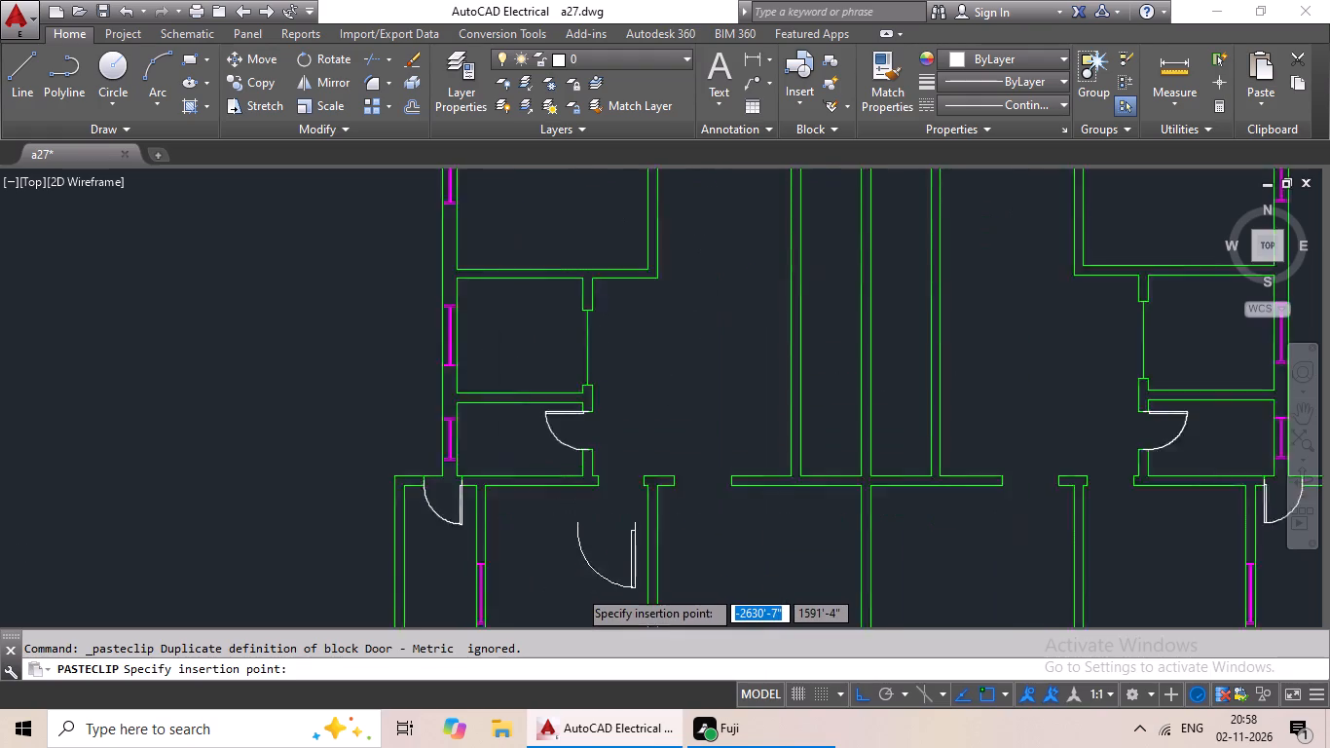
{"action": "scroll", "coordinate": [605, 525], "scroll_direction": "up", "scroll_amount": 2}
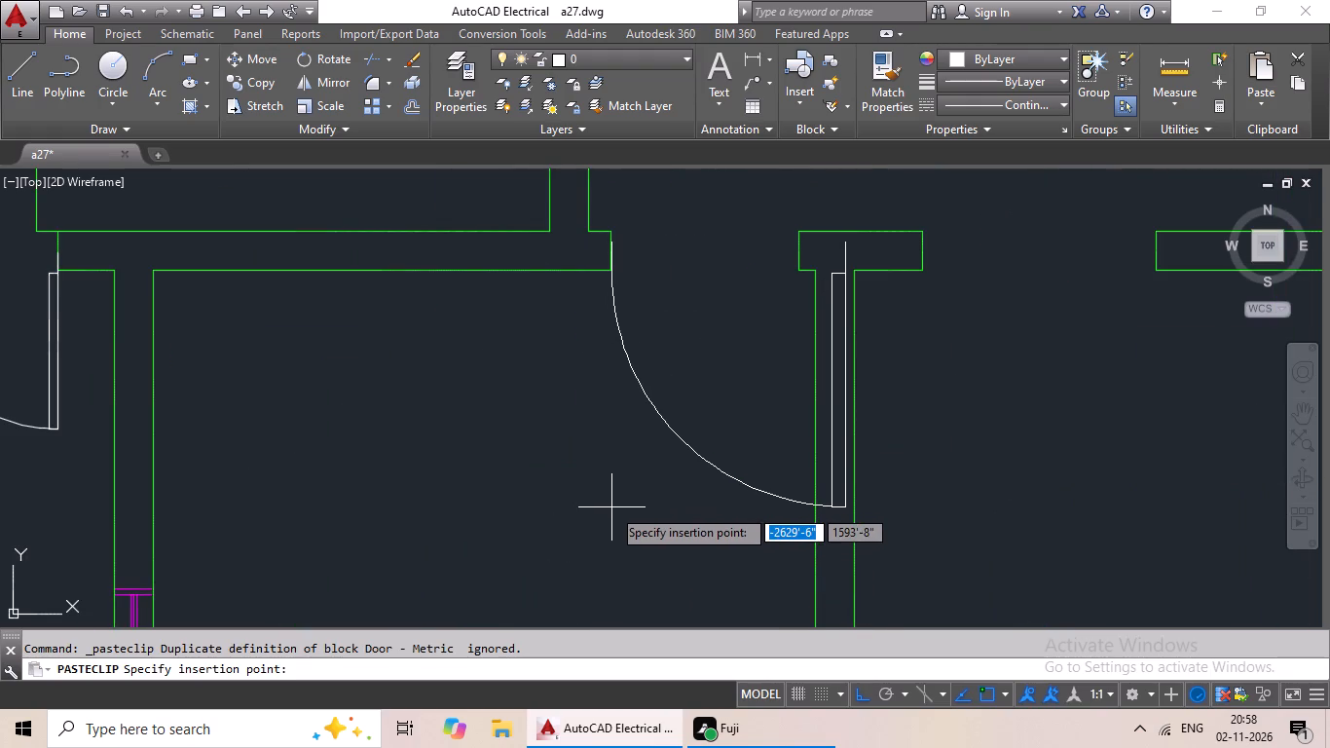
{"action": "left_click", "coordinate": [610, 512]}
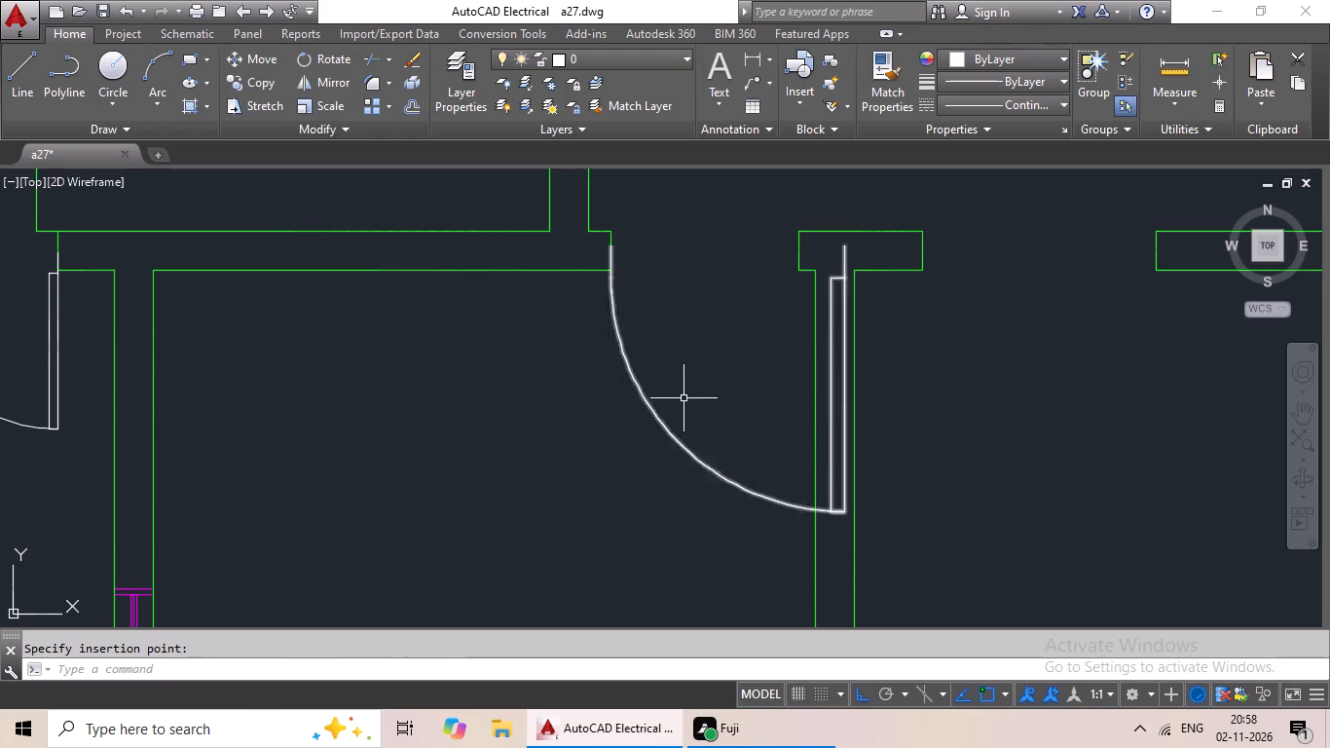
Scale the southwest room's new door by reference from the west jamb so its width reaches the doorway's east jamb.
{"action": "left_click", "coordinate": [661, 427]}
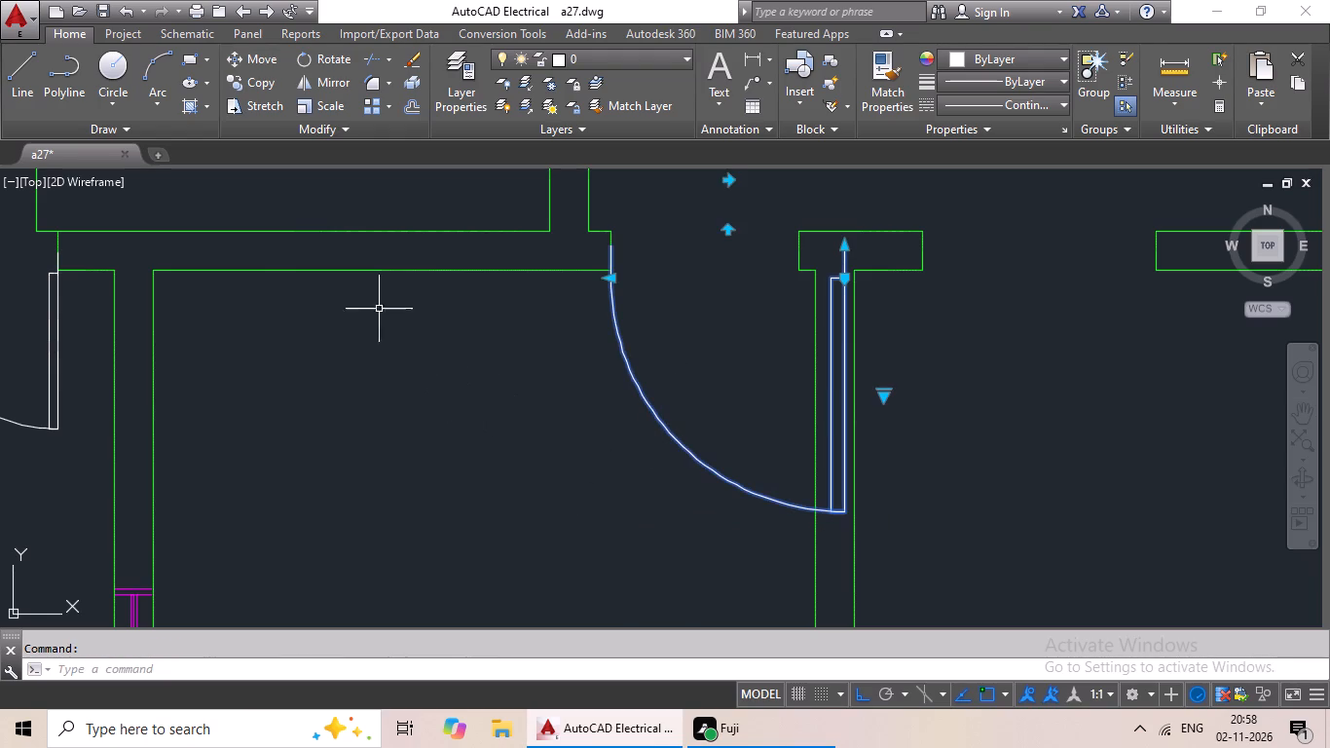
{"action": "left_click_drag", "start_coordinate": [323, 101], "coordinate": [325, 110]}
{"action": "left_click_drag", "start_coordinate": [610, 244], "coordinate": [640, 244]}
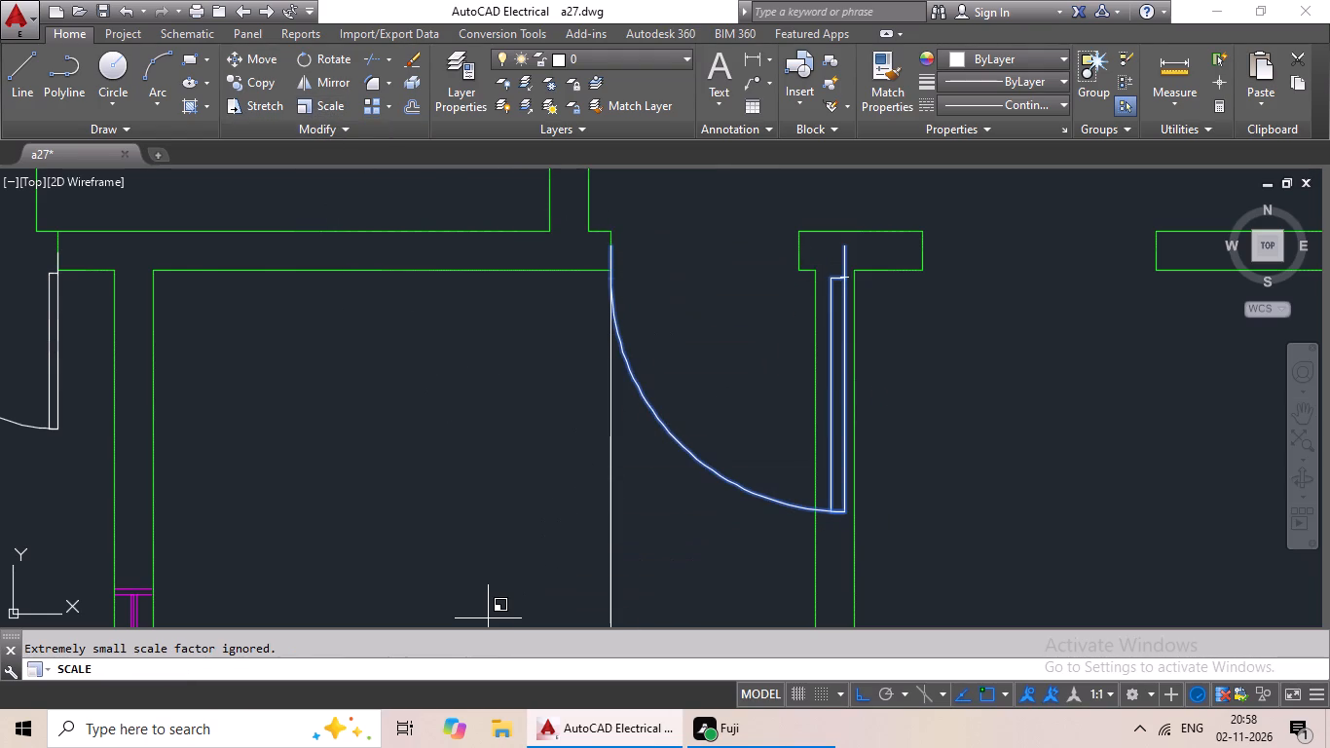
{"action": "type", "text": "r"}
{"action": "key", "text": "space"}
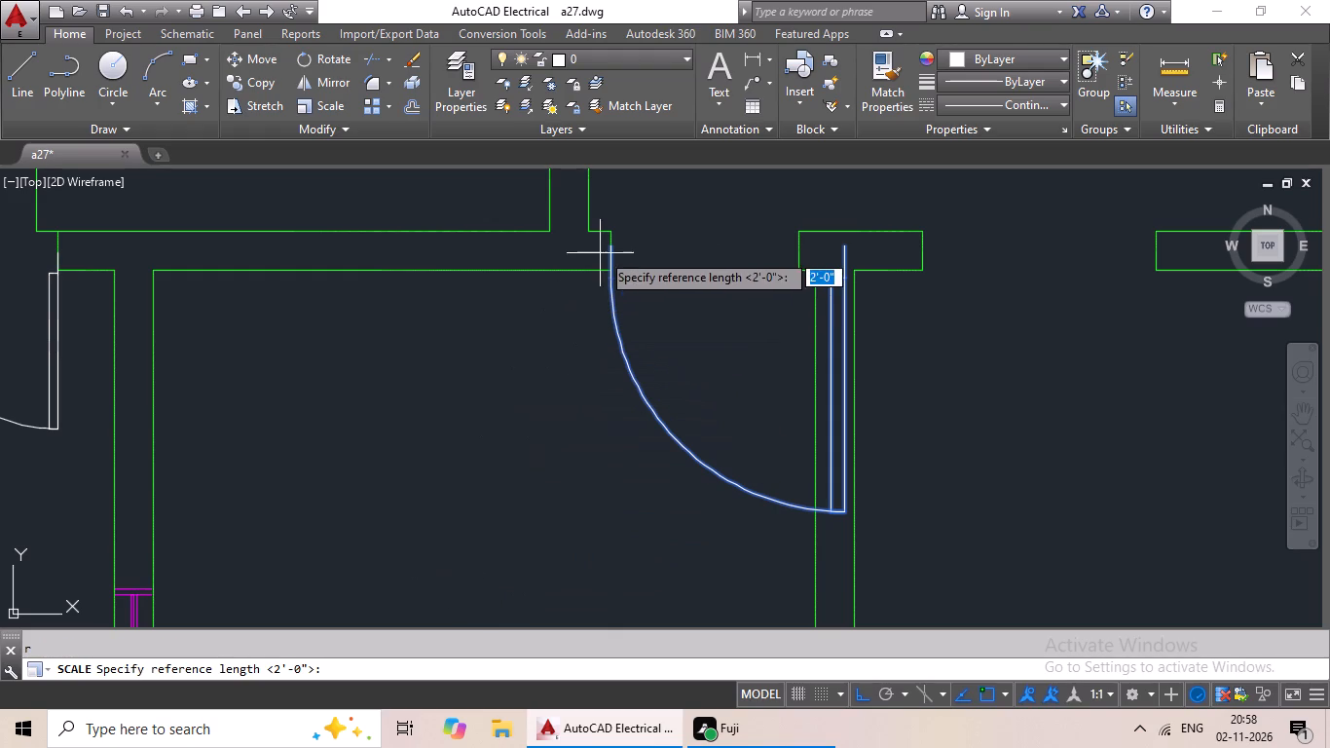
{"action": "left_click_drag", "start_coordinate": [610, 252], "coordinate": [626, 267]}
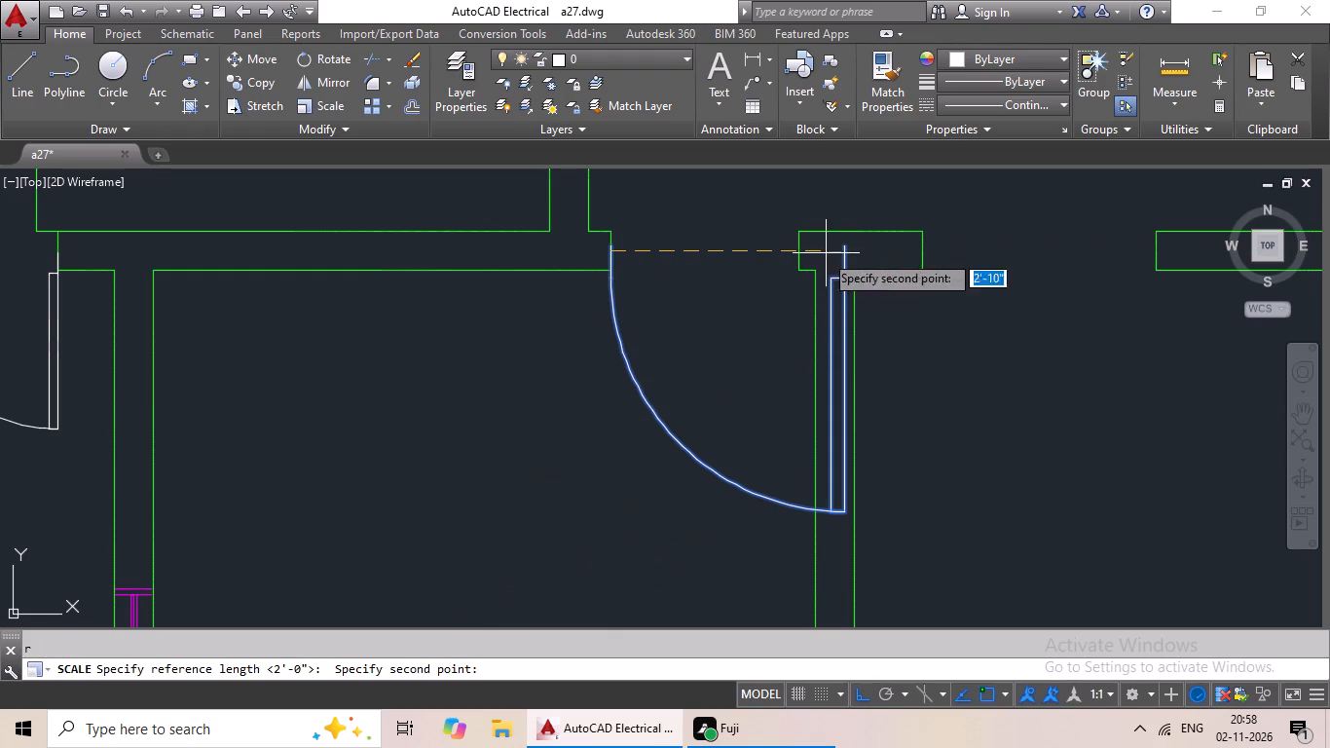
{"action": "left_click", "coordinate": [844, 253]}
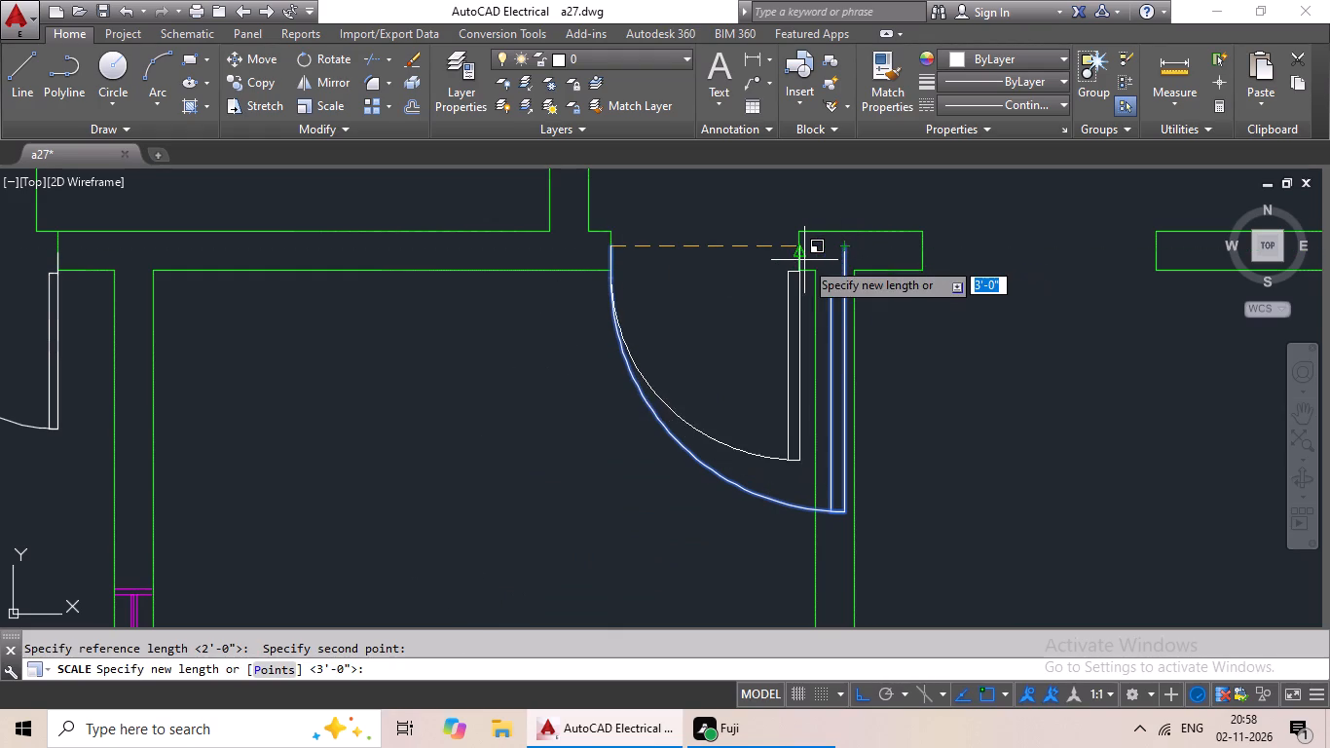
{"action": "left_click", "coordinate": [800, 253]}
Copy the eastern door of the pair below the staircase lobby and paste it into the south-central west room's top doorway.
{"action": "scroll", "coordinate": [953, 269], "scroll_direction": "down", "scroll_amount": 2}
{"action": "middle_click_drag", "start_coordinate": [992, 318], "coordinate": [985, 321]}
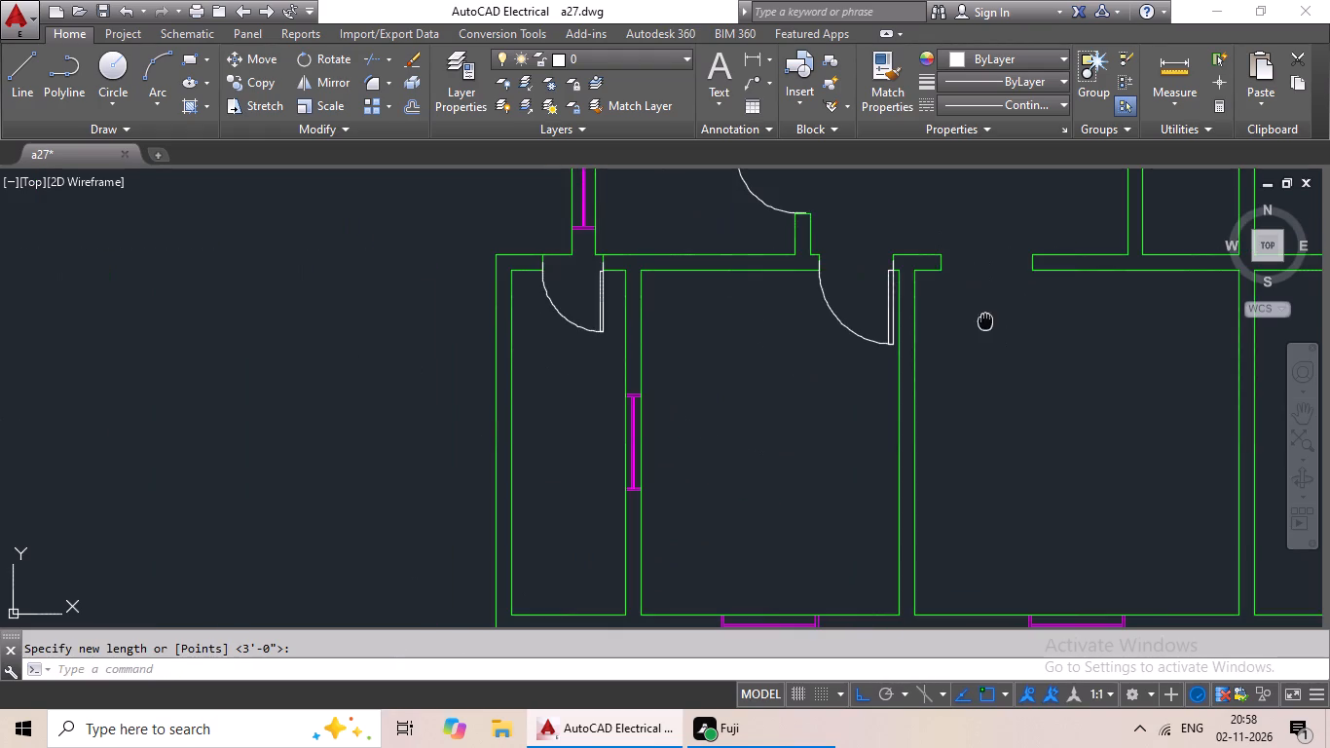
{"action": "middle_click_drag", "start_coordinate": [985, 321], "coordinate": [610, 394]}
{"action": "scroll", "coordinate": [502, 348], "scroll_direction": "up", "scroll_amount": 4}
{"action": "scroll", "coordinate": [829, 386], "scroll_direction": "down", "scroll_amount": 3}
{"action": "middle_click_drag", "start_coordinate": [912, 447], "coordinate": [586, 447]}
{"action": "scroll", "coordinate": [595, 500], "scroll_direction": "down", "scroll_amount": 3}
{"action": "middle_click_drag", "start_coordinate": [591, 489], "coordinate": [538, 589]}
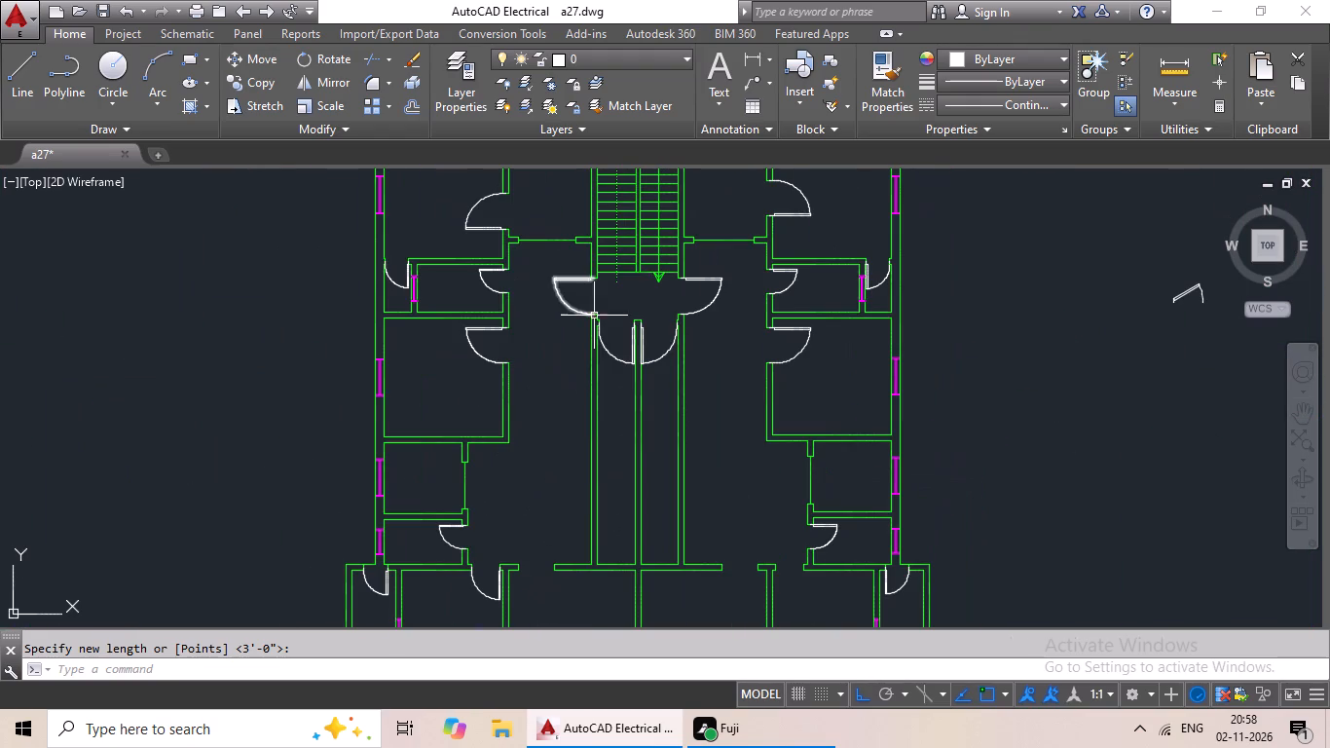
{"action": "left_click", "coordinate": [654, 363]}
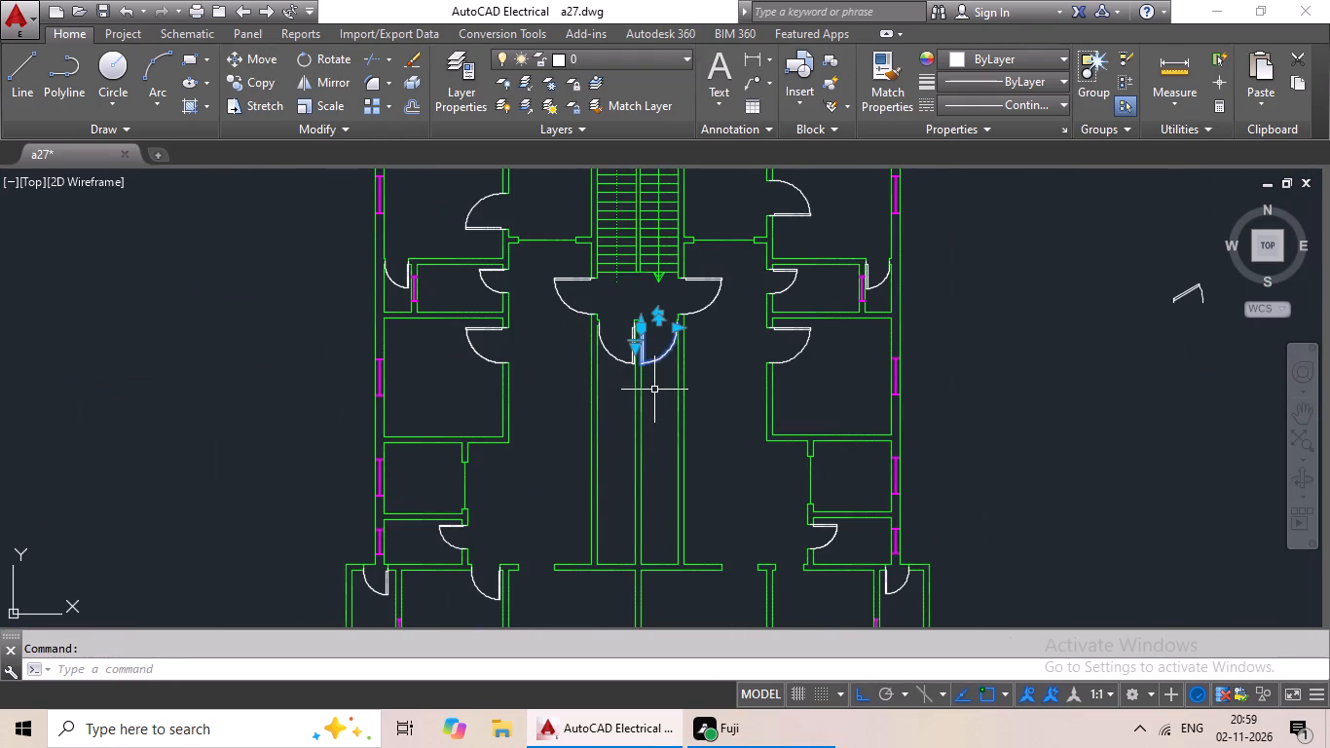
{"action": "key", "text": "ctrl+c"}
{"action": "key", "text": "ctrl+v"}
{"action": "middle_click_drag", "start_coordinate": [573, 497], "coordinate": [632, 375]}
{"action": "scroll", "coordinate": [580, 472], "scroll_direction": "up", "scroll_amount": 2}
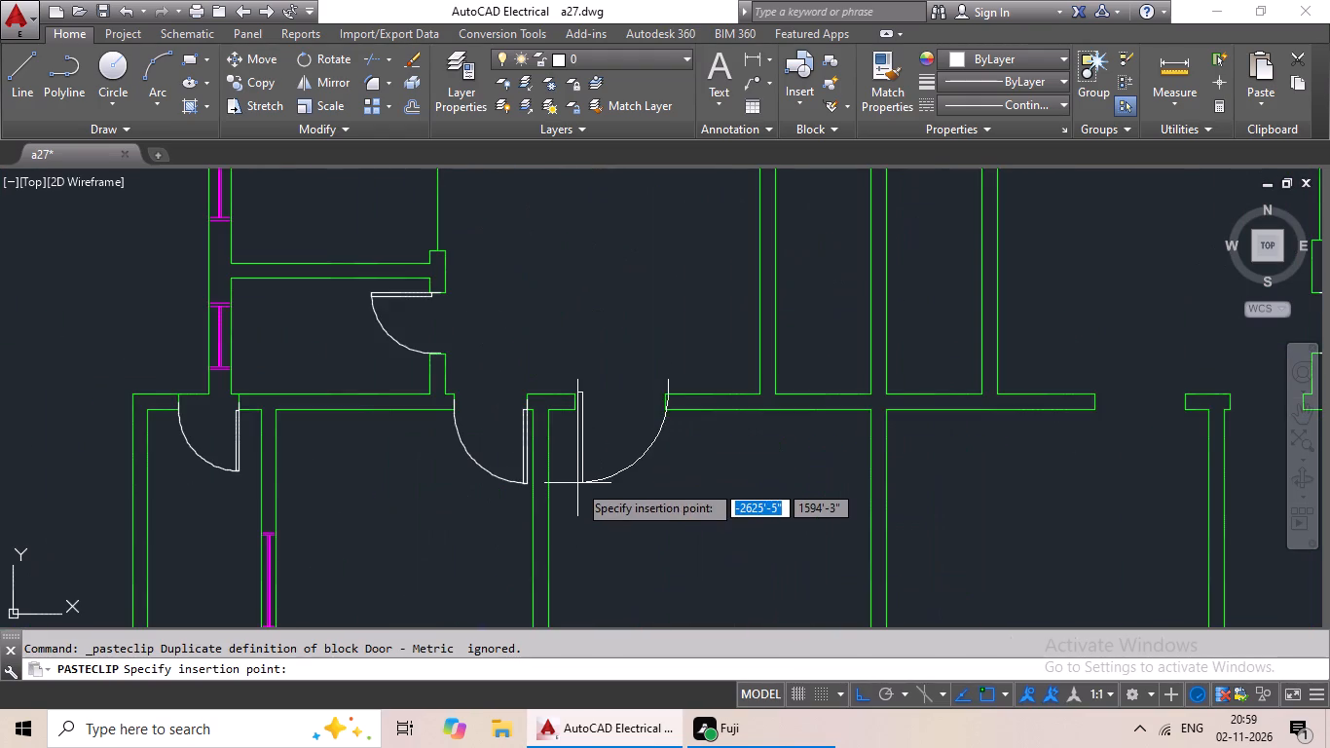
{"action": "scroll", "coordinate": [577, 484], "scroll_direction": "up", "scroll_amount": 2}
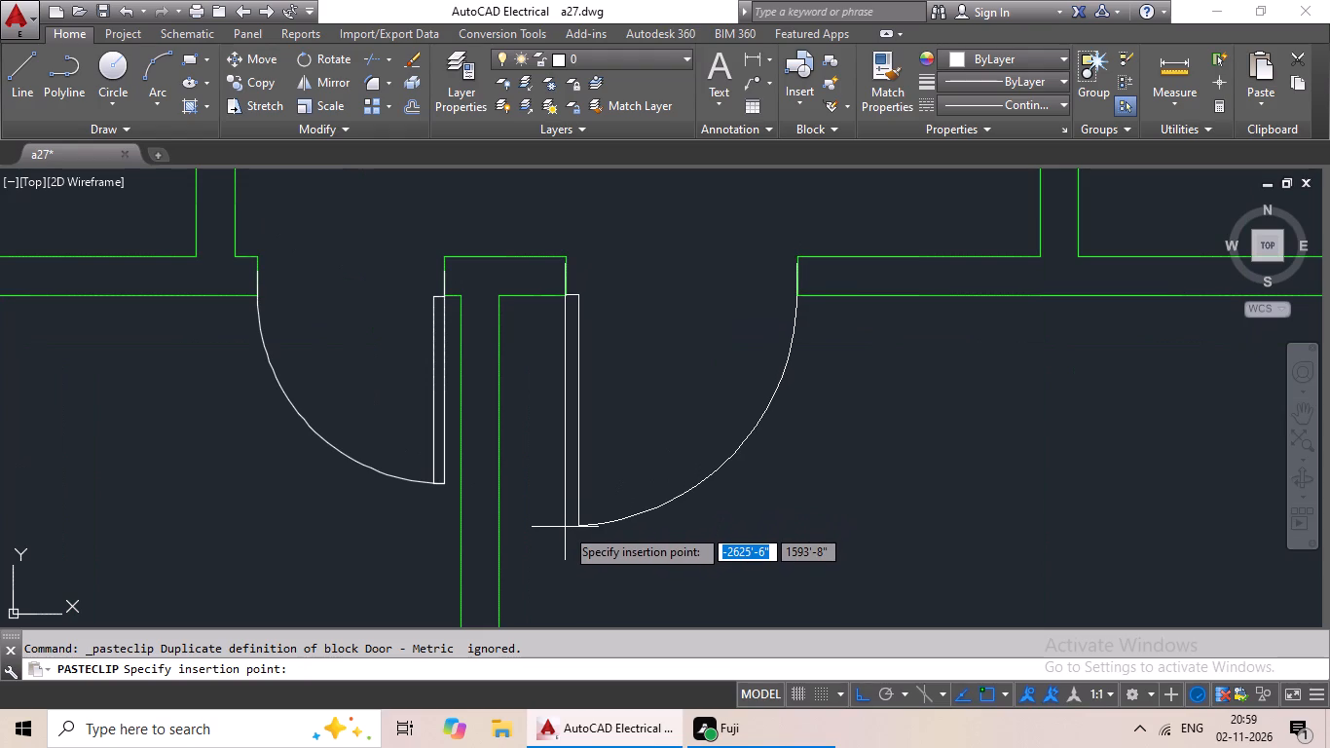
{"action": "scroll", "coordinate": [565, 536], "scroll_direction": "up", "scroll_amount": 1}
{"action": "scroll", "coordinate": [565, 536], "scroll_direction": "down", "scroll_amount": 2}
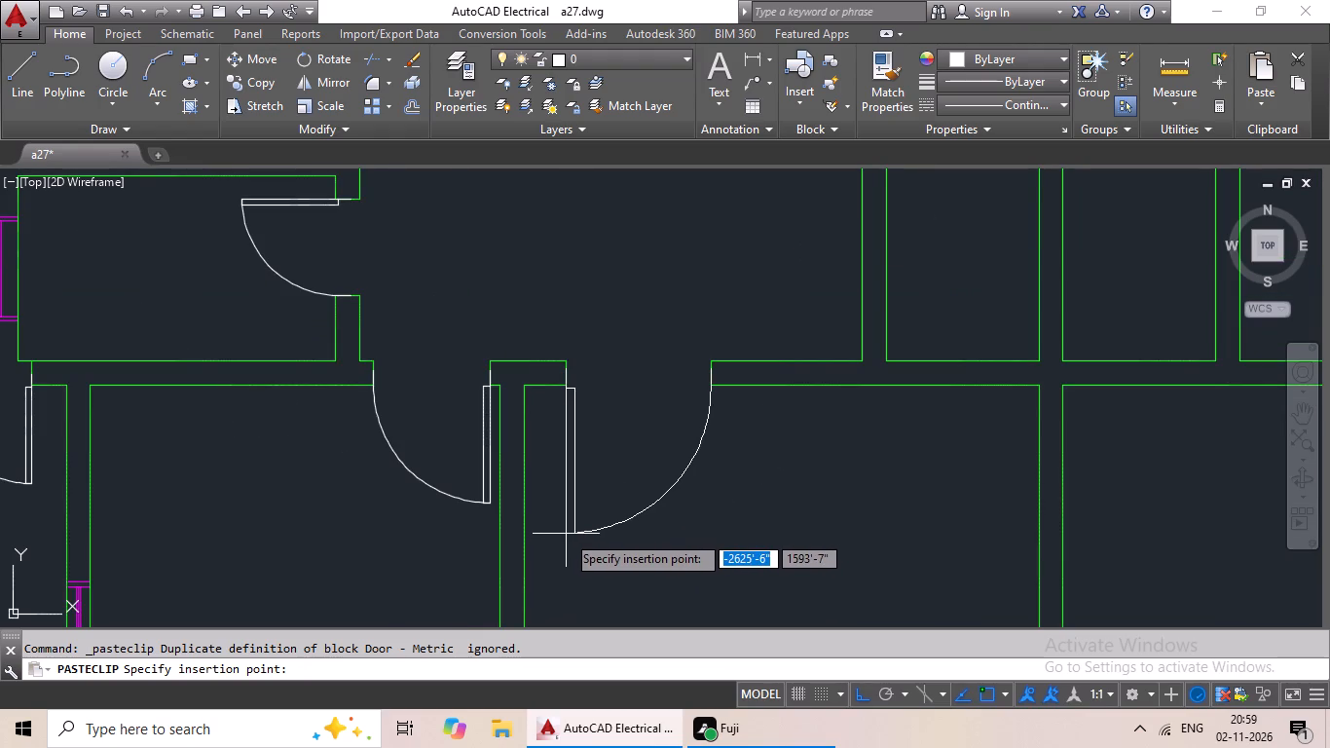
{"action": "left_click", "coordinate": [566, 534]}
Copy the southwest room's top door and paste it at the west jamb of the south-central east room's top doorway.
{"action": "scroll", "coordinate": [683, 534], "scroll_direction": "down", "scroll_amount": 3}
{"action": "middle_click_drag", "start_coordinate": [730, 528], "coordinate": [628, 573]}
{"action": "middle_click_drag", "start_coordinate": [783, 467], "coordinate": [713, 473]}
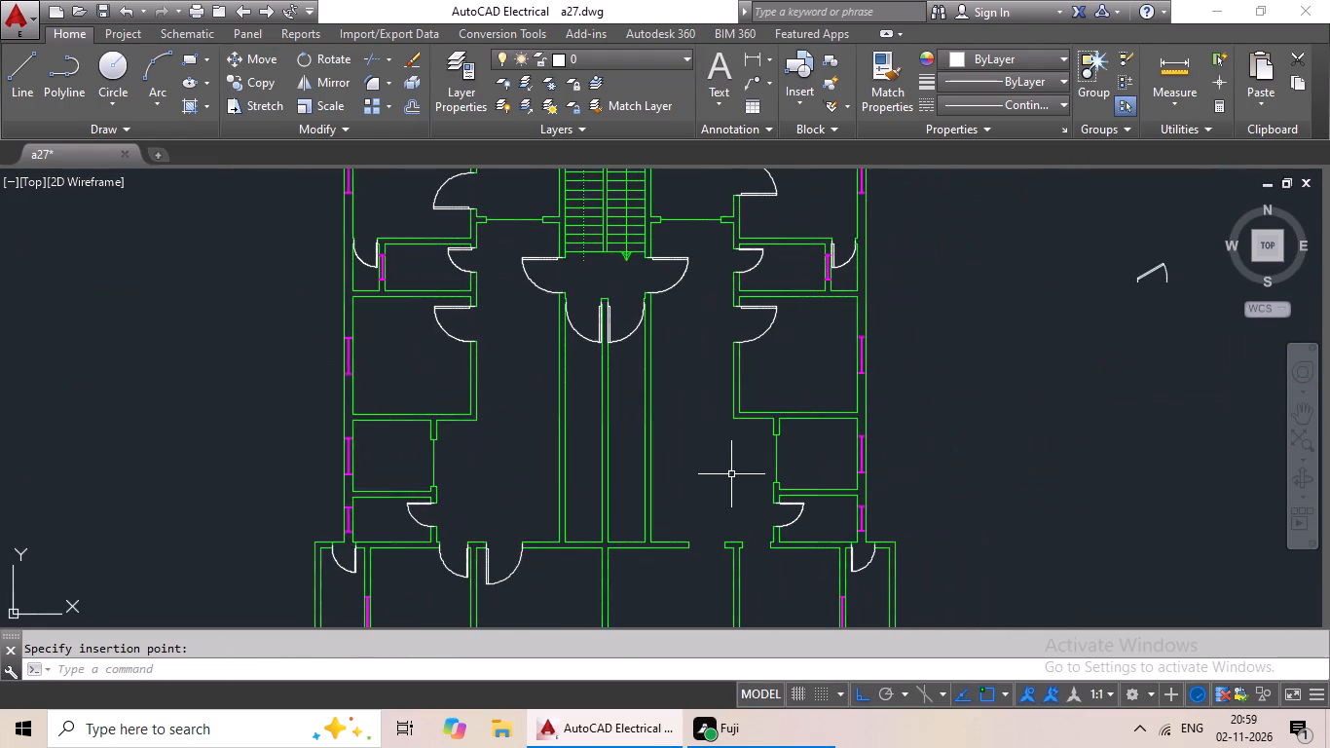
{"action": "middle_click_drag", "start_coordinate": [731, 470], "coordinate": [620, 454]}
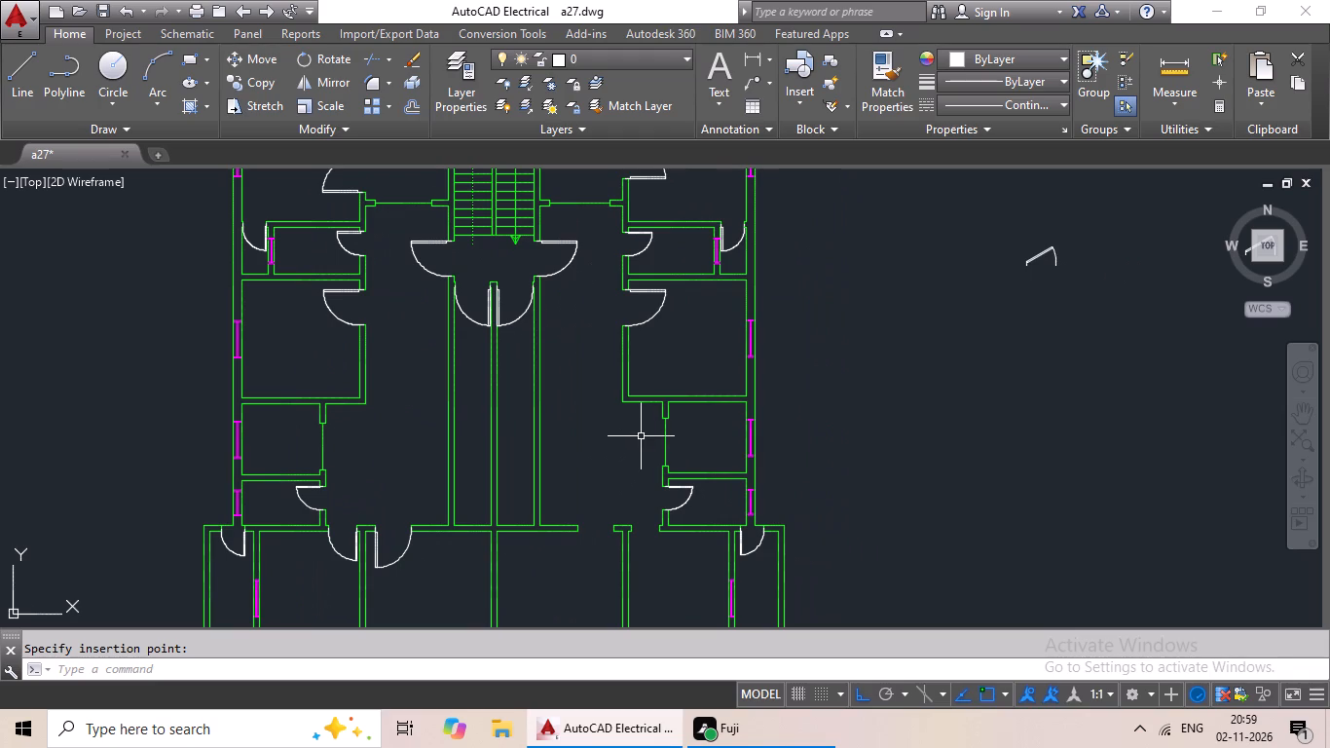
{"action": "left_click", "coordinate": [336, 551]}
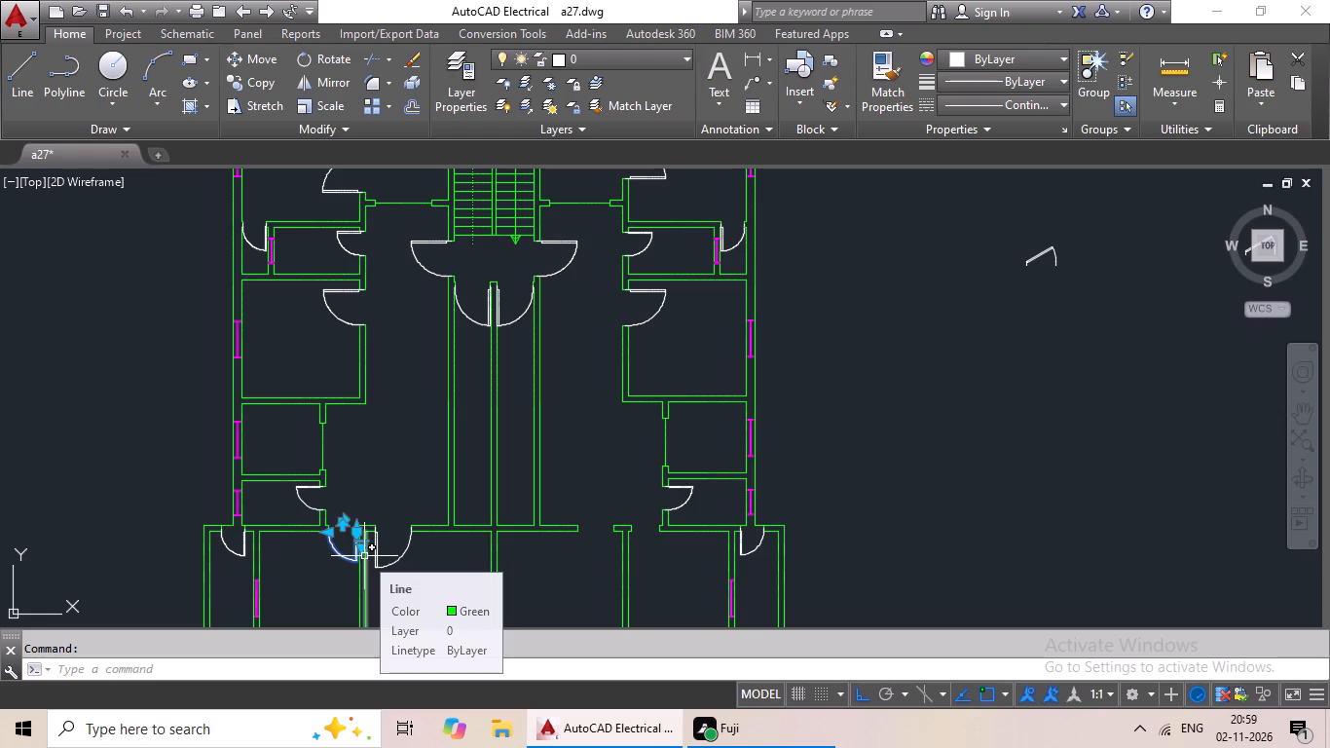
{"action": "key", "text": "ctrl+c"}
{"action": "key", "text": "ctrl+v"}
{"action": "scroll", "coordinate": [643, 546], "scroll_direction": "up", "scroll_amount": 4}
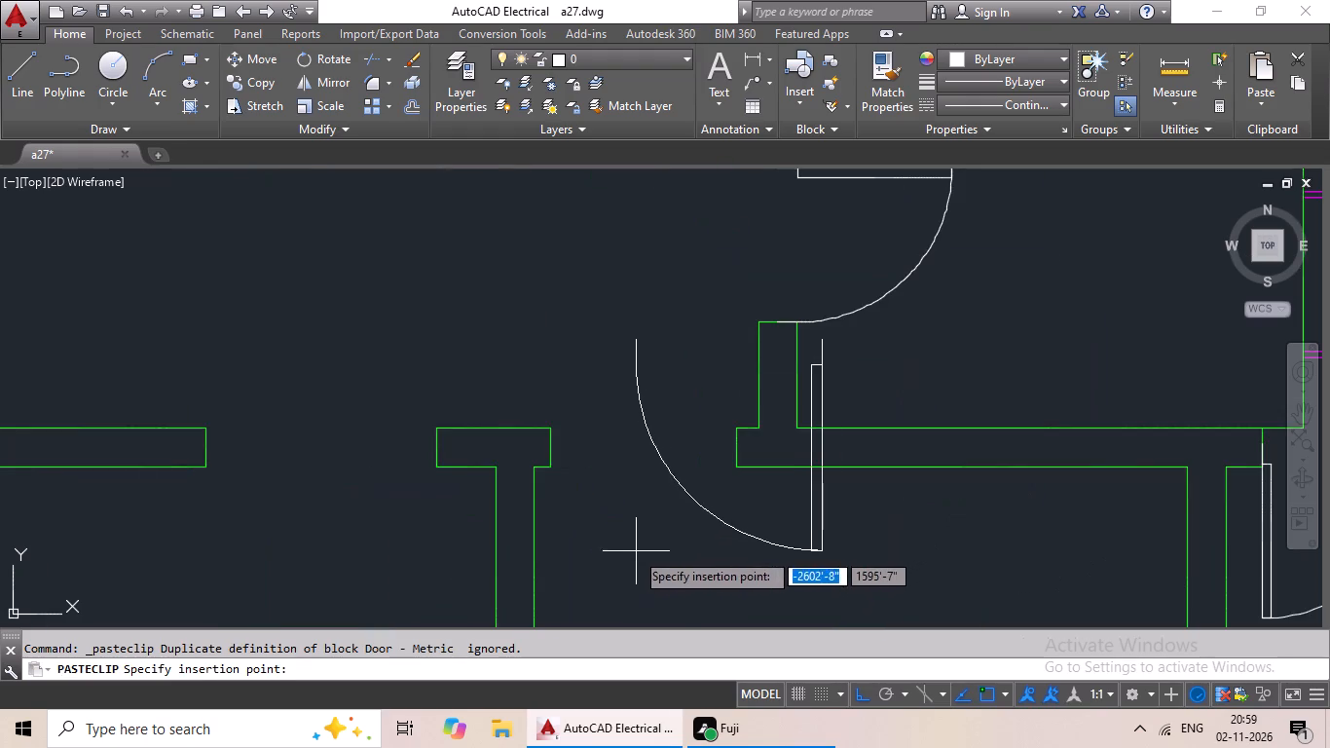
{"action": "scroll", "coordinate": [617, 556], "scroll_direction": "down", "scroll_amount": 2}
{"action": "scroll", "coordinate": [486, 594], "scroll_direction": "up", "scroll_amount": 1}
{"action": "middle_click_drag", "start_coordinate": [496, 581], "coordinate": [596, 449]}
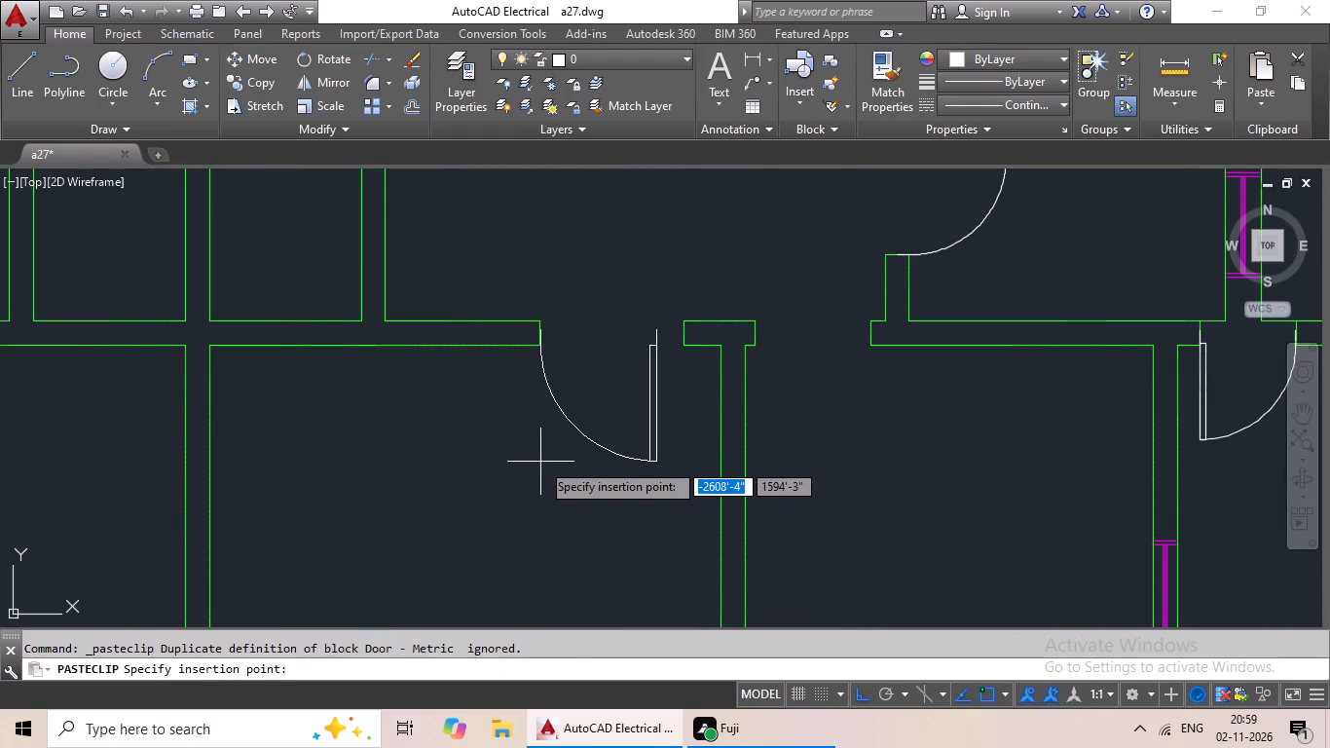
{"action": "left_click", "coordinate": [539, 464]}
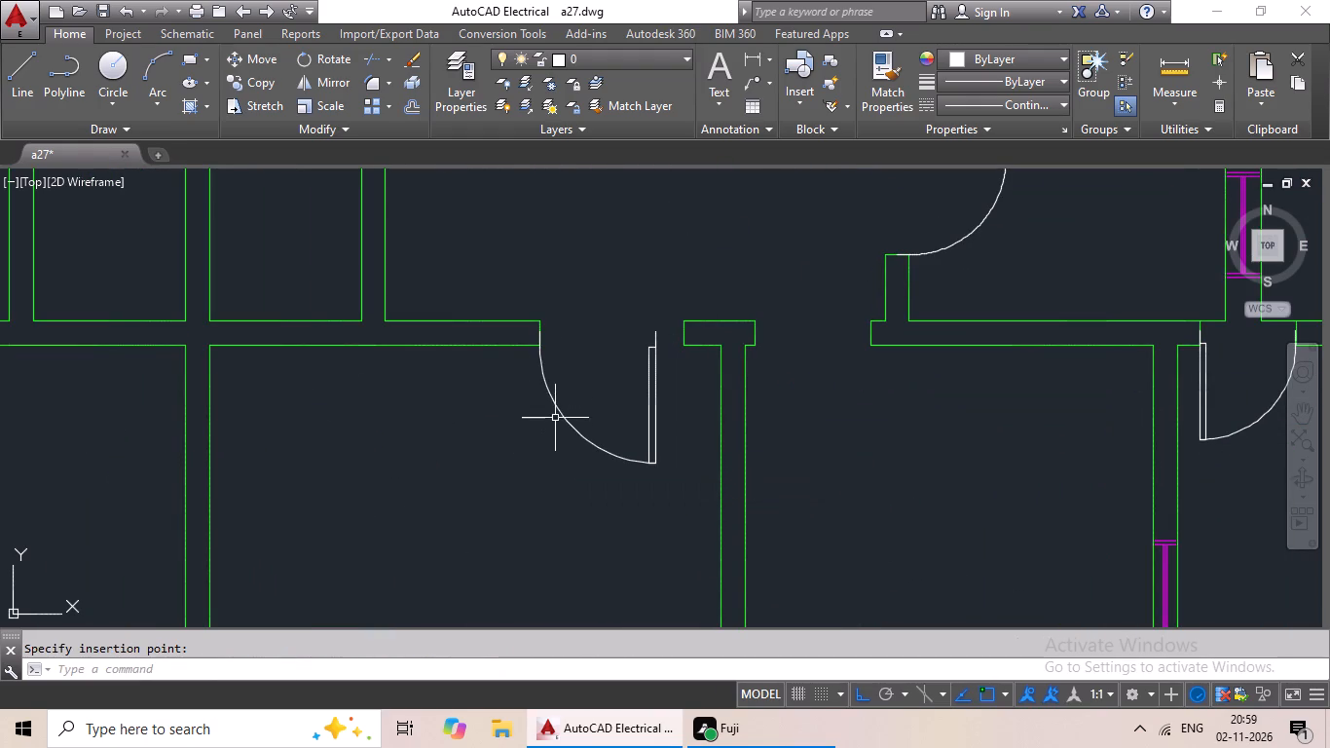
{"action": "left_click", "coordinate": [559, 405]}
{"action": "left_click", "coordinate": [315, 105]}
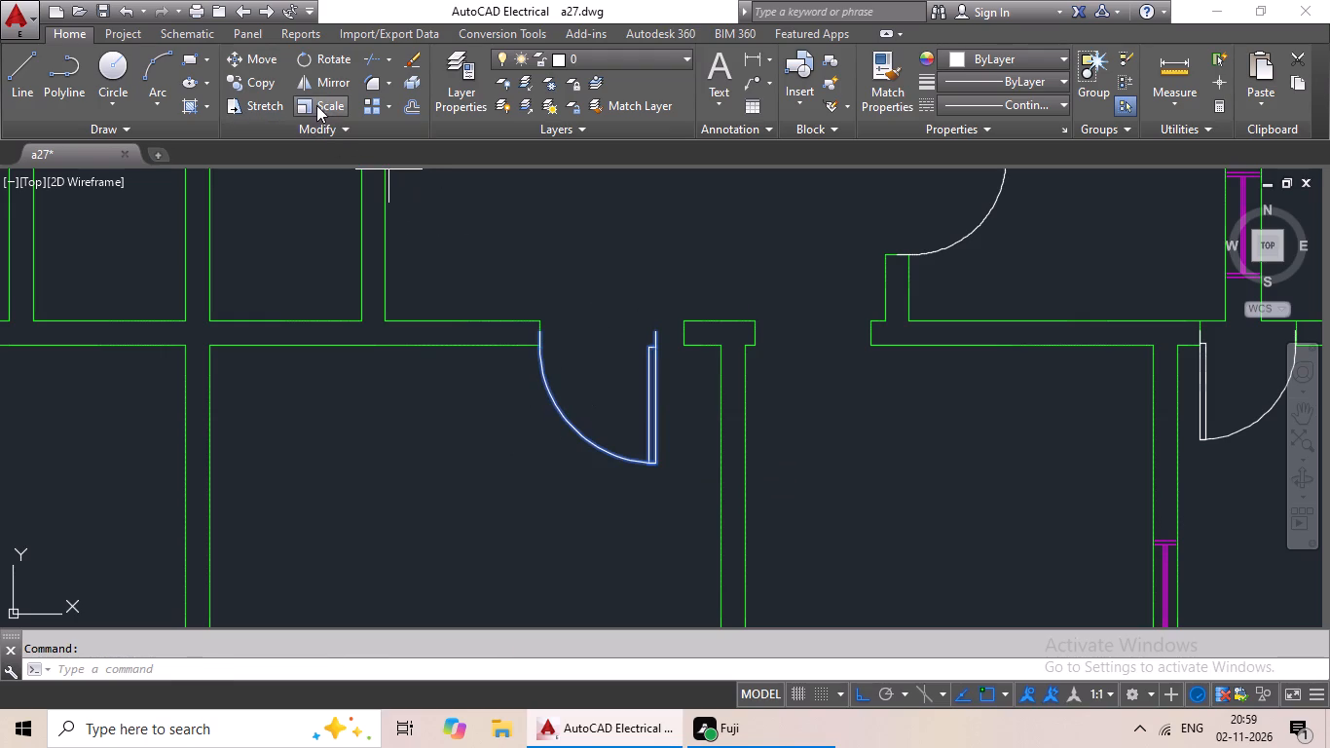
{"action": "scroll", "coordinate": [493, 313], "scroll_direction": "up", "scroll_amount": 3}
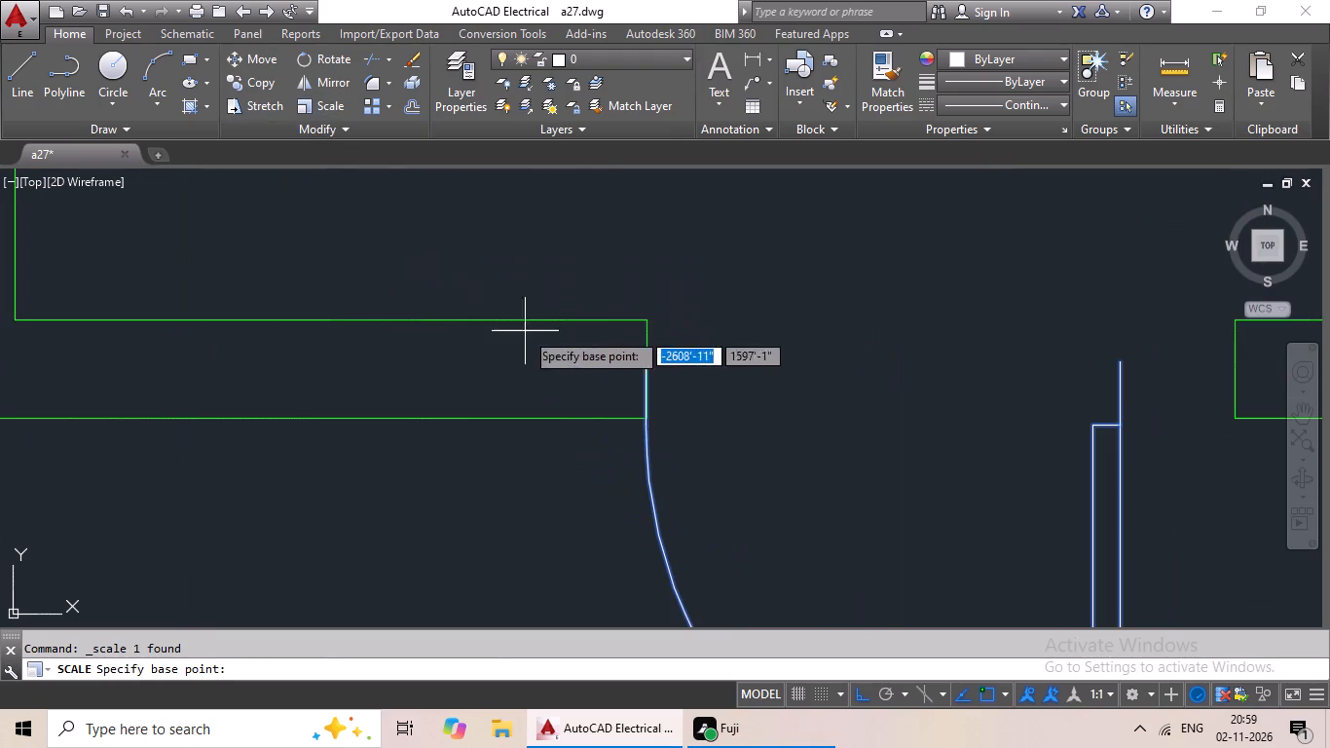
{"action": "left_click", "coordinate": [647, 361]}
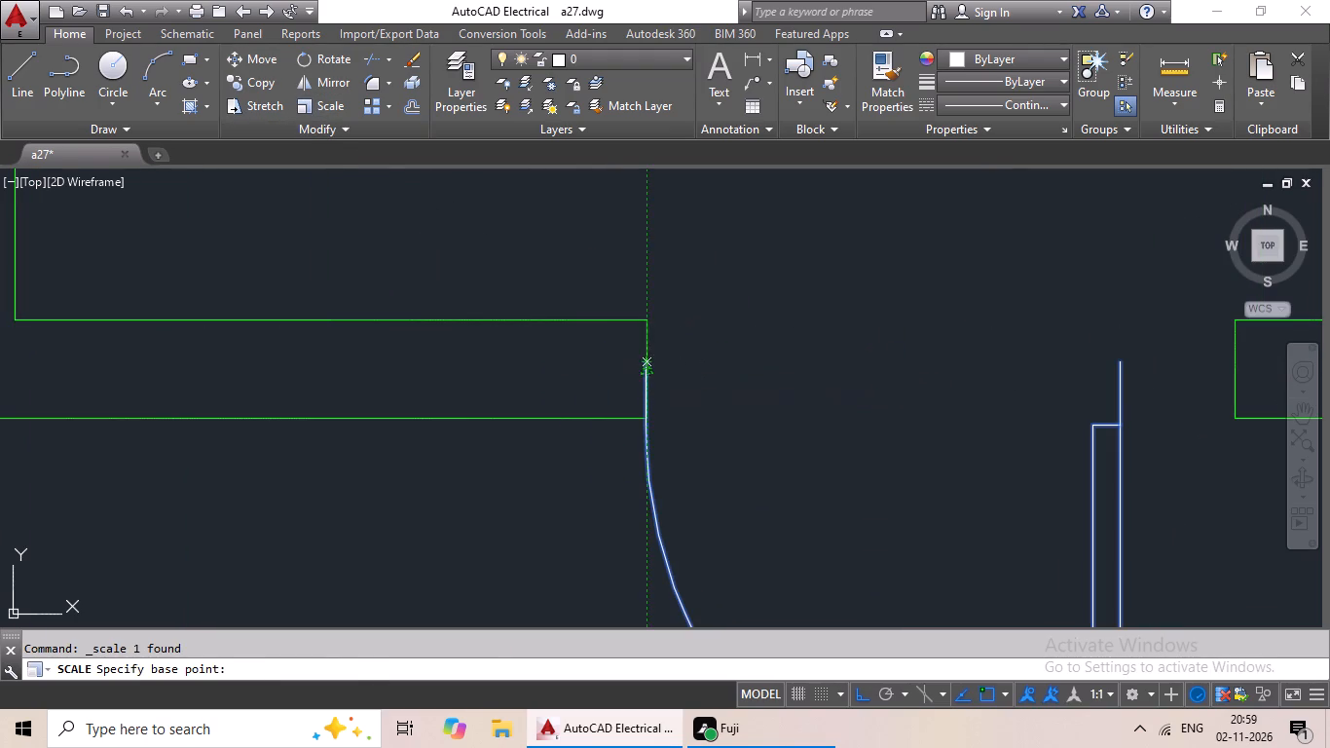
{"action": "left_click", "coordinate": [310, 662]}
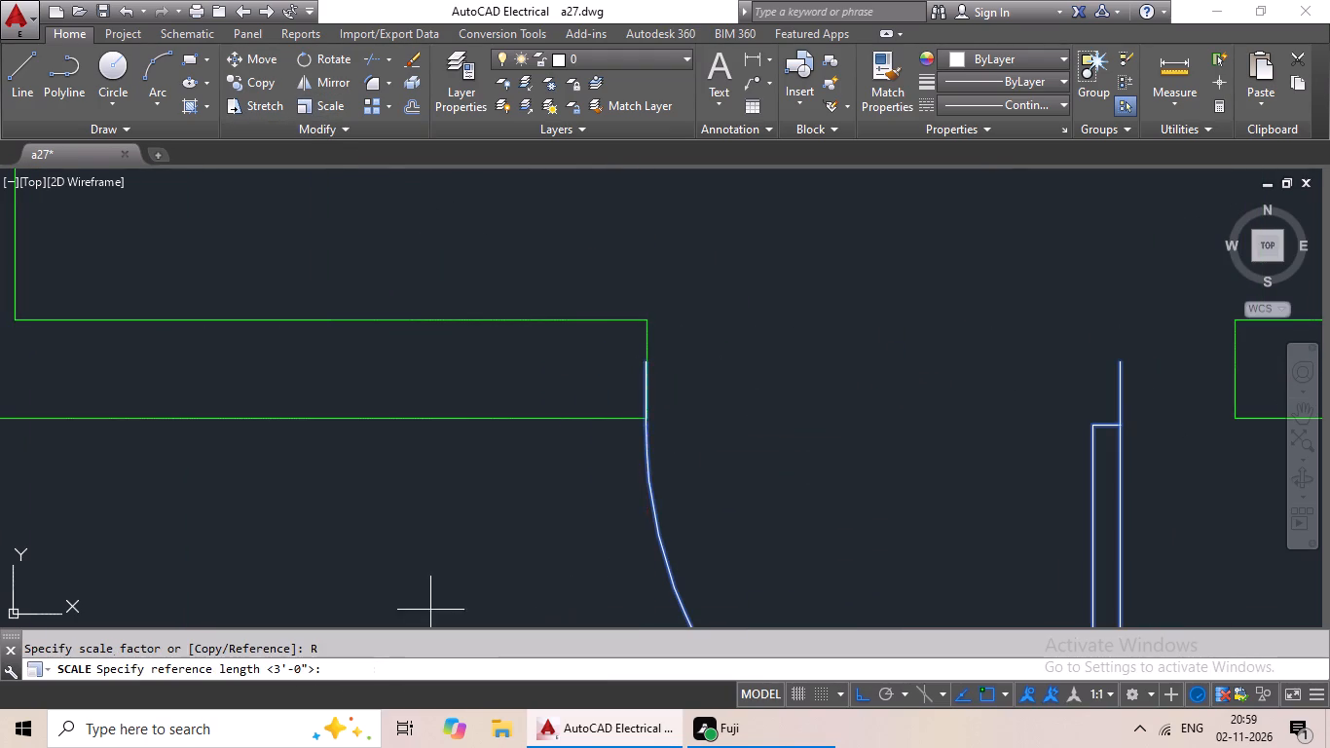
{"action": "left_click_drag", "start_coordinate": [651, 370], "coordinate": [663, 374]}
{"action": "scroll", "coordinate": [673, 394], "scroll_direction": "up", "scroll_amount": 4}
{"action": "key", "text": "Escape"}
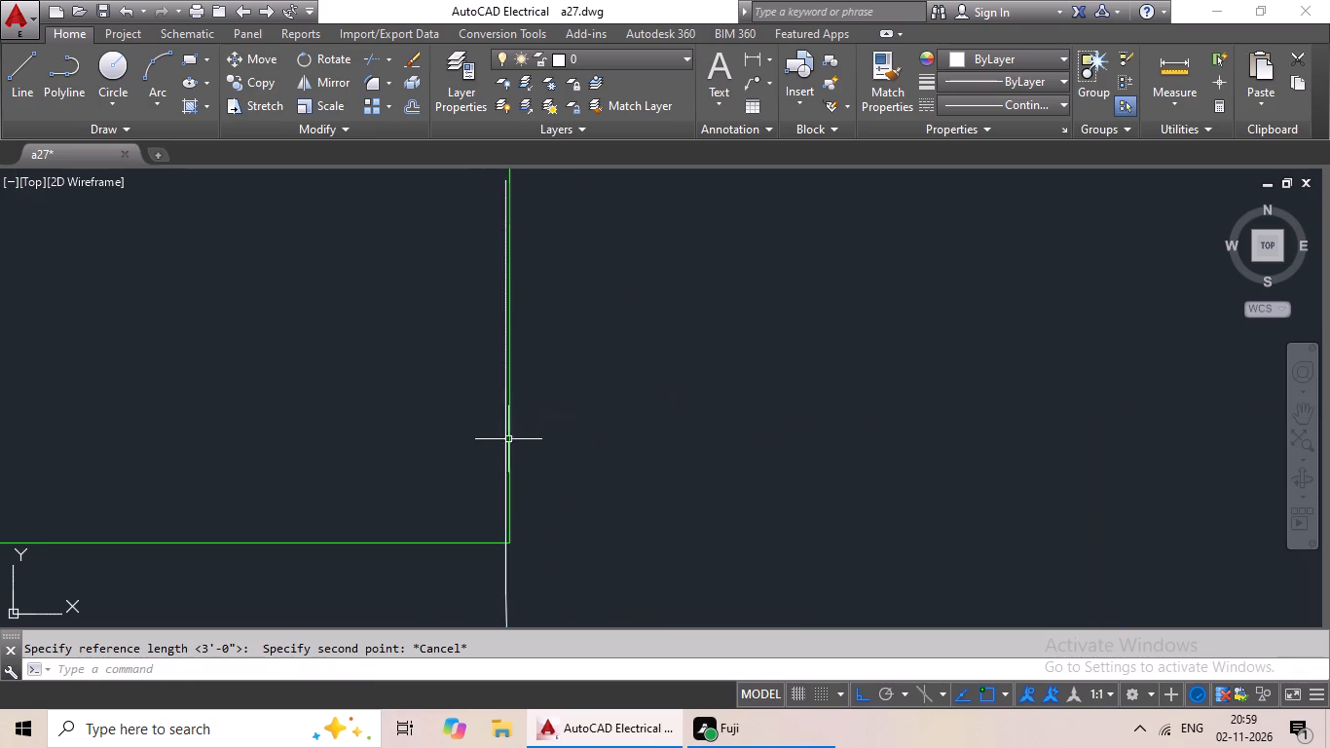
Shift the south-central east room's door with Stretch so its arc end lies exactly on the doorway's west jamb.
{"action": "left_click", "coordinate": [504, 436]}
{"action": "left_click", "coordinate": [233, 97]}
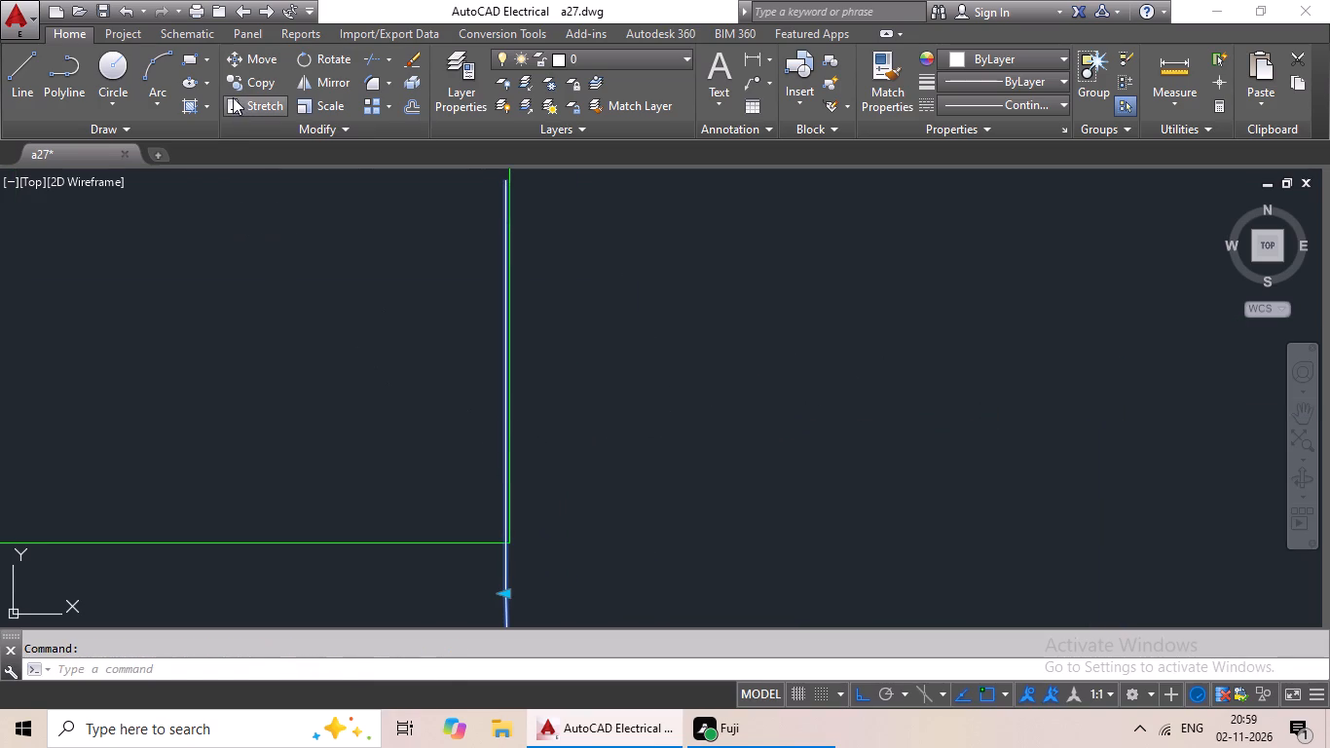
{"action": "scroll", "coordinate": [434, 185], "scroll_direction": "up", "scroll_amount": 2}
{"action": "left_click", "coordinate": [611, 175]}
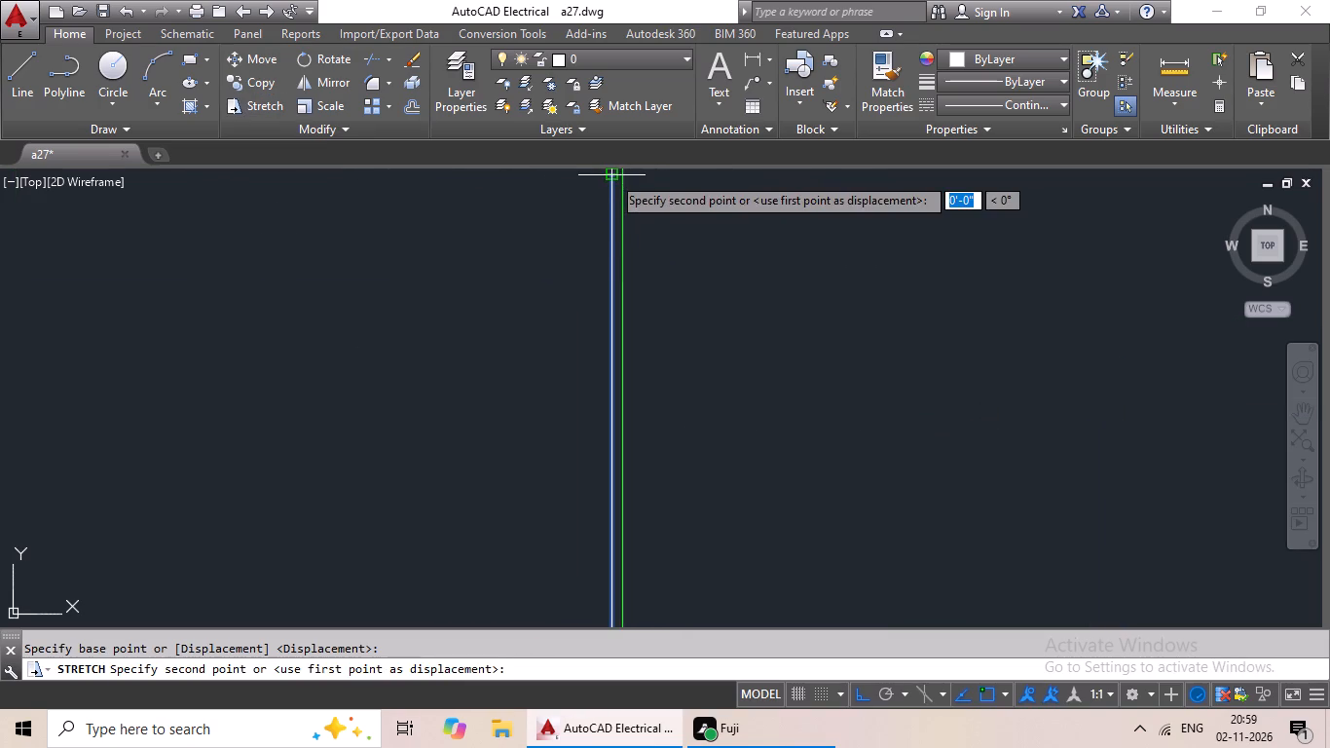
{"action": "left_click", "coordinate": [622, 173]}
Scale the south-central east room's door by reference from the west jamb so its width reaches the opening's east jamb.
{"action": "scroll", "coordinate": [672, 192], "scroll_direction": "down", "scroll_amount": 4}
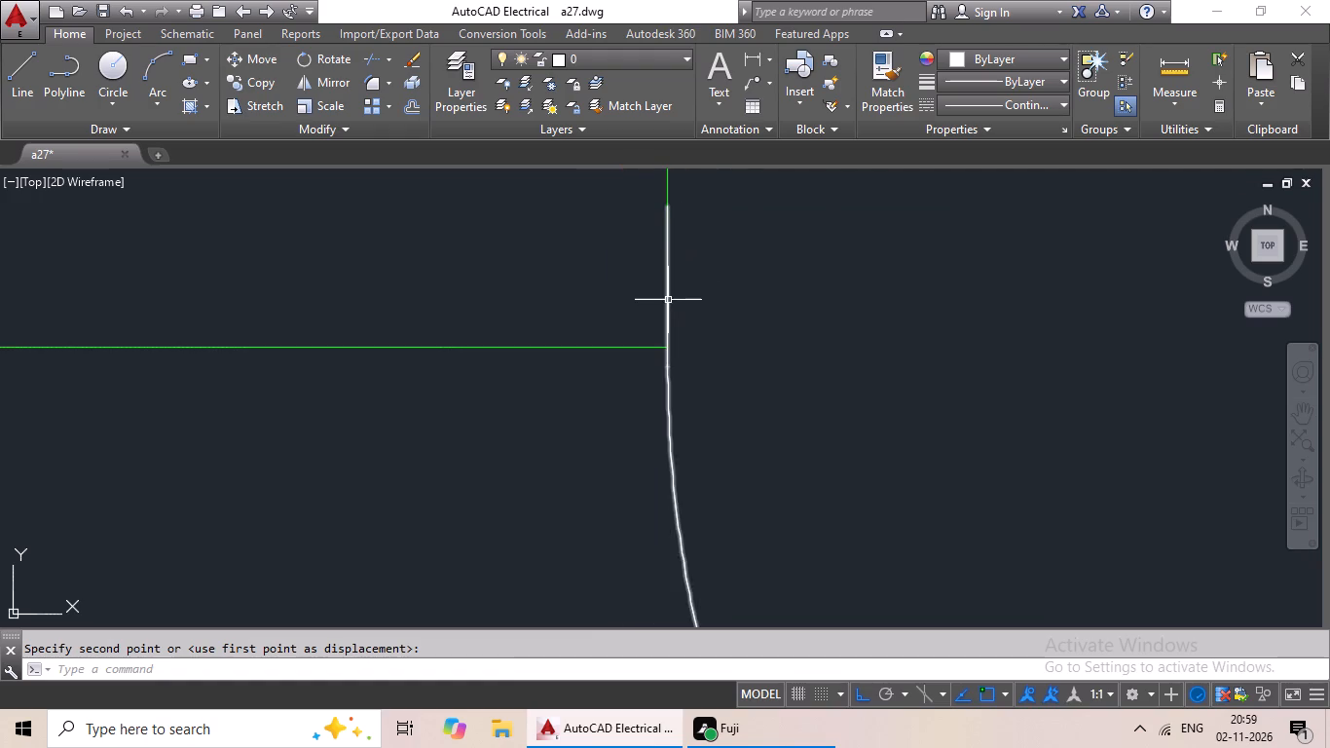
{"action": "left_click", "coordinate": [668, 300]}
{"action": "scroll", "coordinate": [691, 289], "scroll_direction": "down", "scroll_amount": 3}
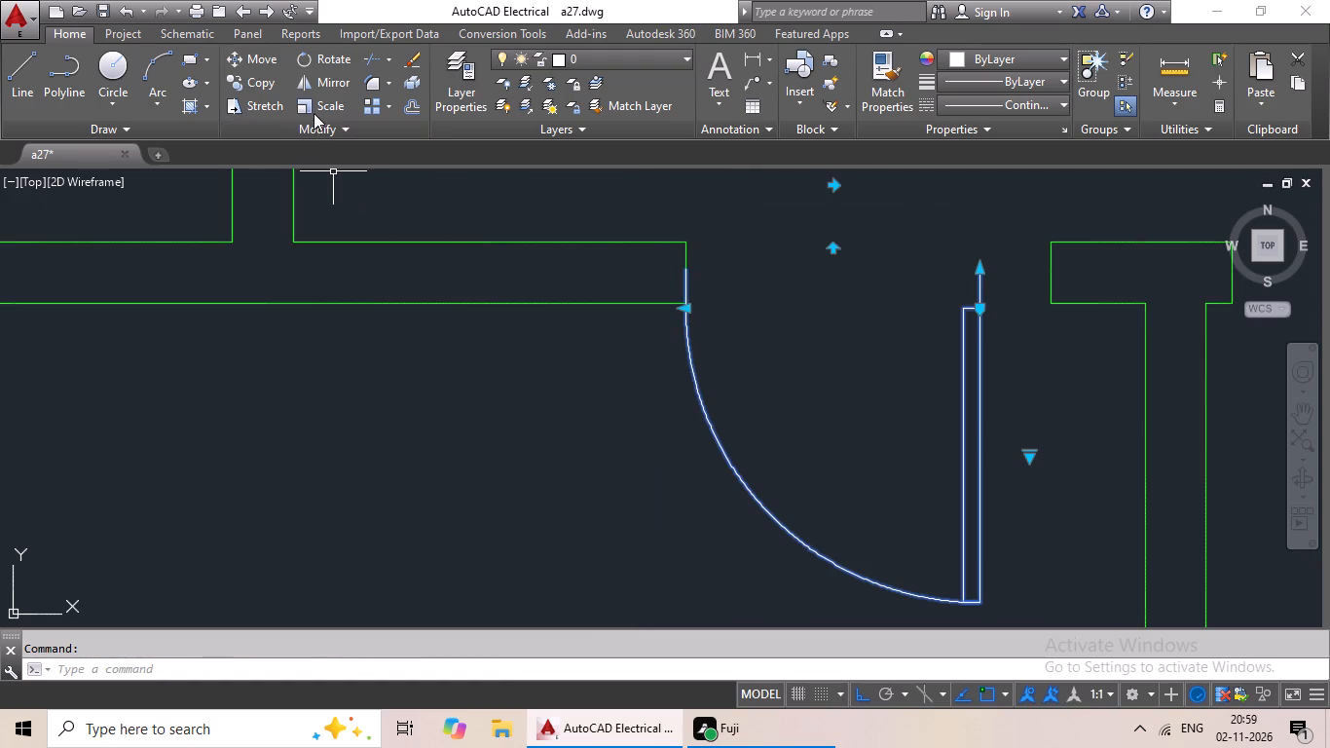
{"action": "left_click", "coordinate": [316, 109]}
{"action": "scroll", "coordinate": [727, 282], "scroll_direction": "up", "scroll_amount": 2}
{"action": "middle_click_drag", "start_coordinate": [731, 304], "coordinate": [729, 400]}
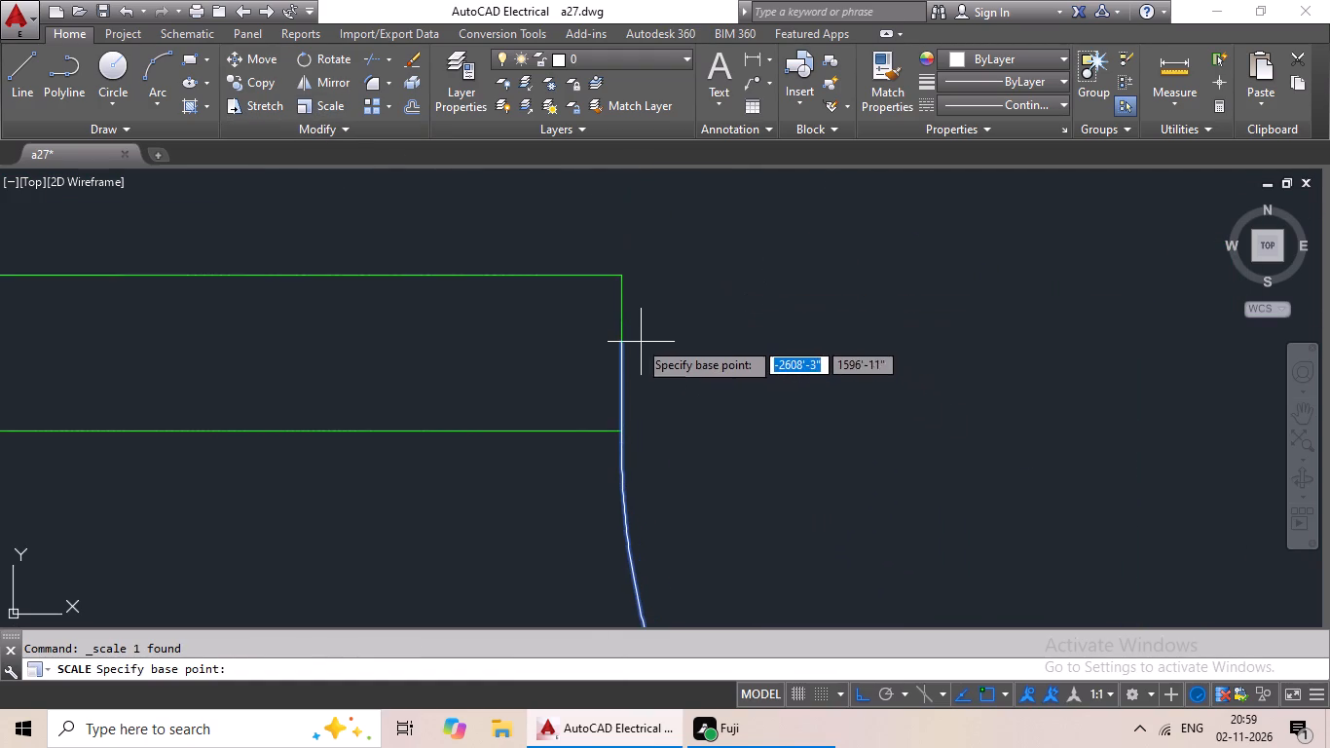
{"action": "left_click", "coordinate": [616, 342]}
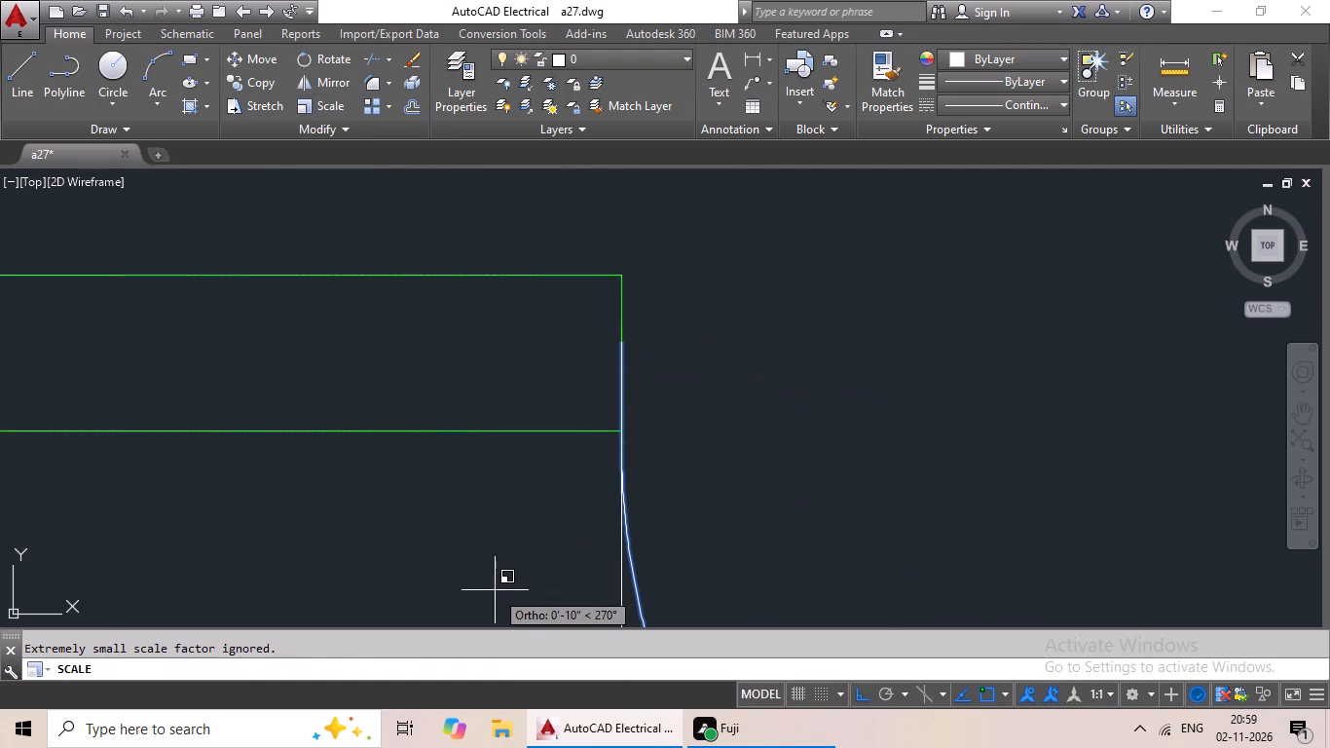
{"action": "key", "text": "r"}
{"action": "key", "text": "space"}
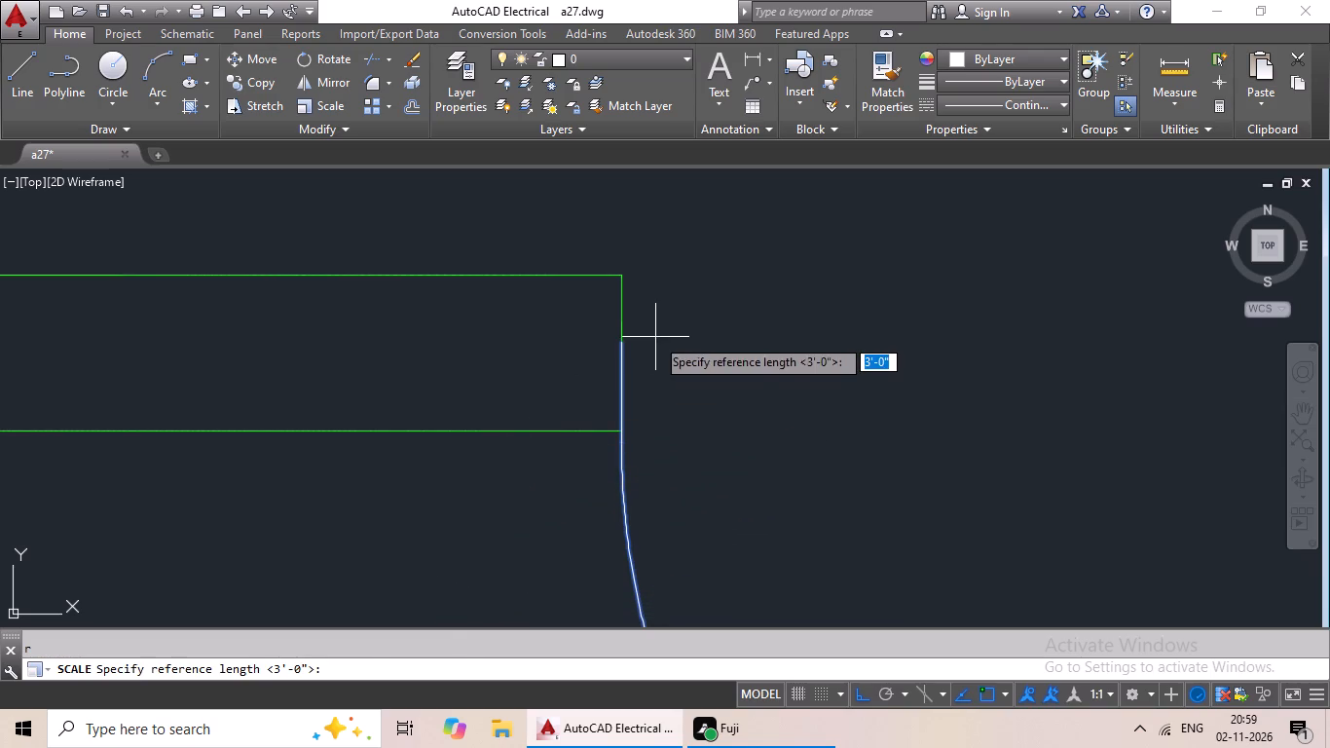
{"action": "left_click", "coordinate": [620, 344]}
{"action": "scroll", "coordinate": [762, 342], "scroll_direction": "down", "scroll_amount": 2}
{"action": "middle_click_drag", "start_coordinate": [805, 349], "coordinate": [534, 391]}
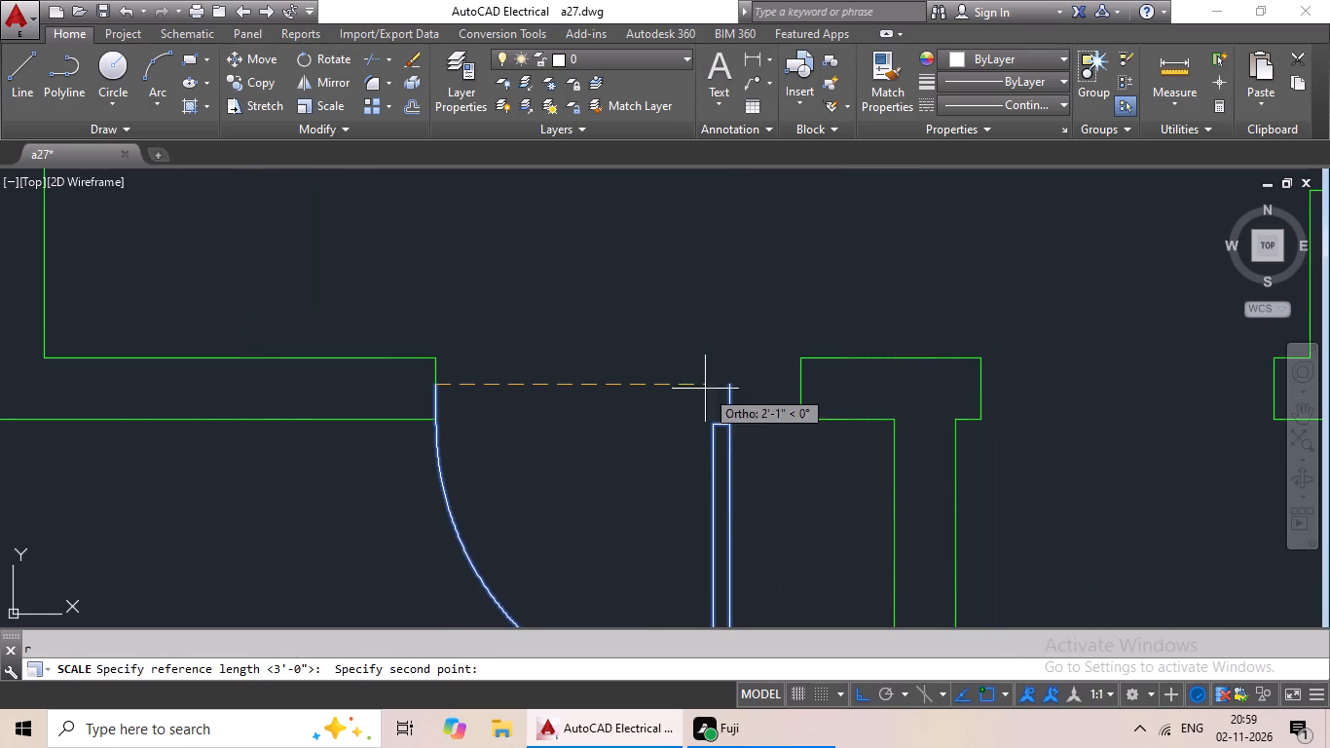
{"action": "left_click", "coordinate": [731, 393]}
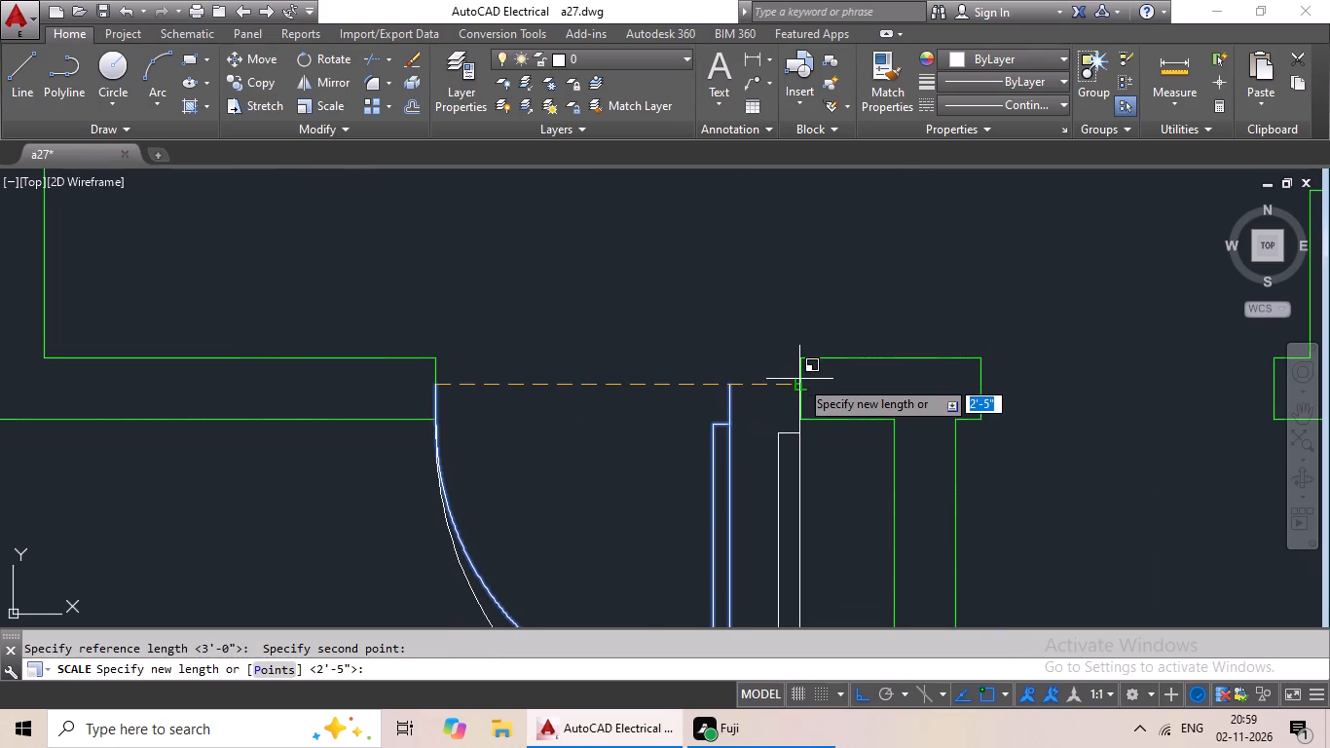
{"action": "left_click", "coordinate": [801, 383]}
Copy the south-central west room's top door and paste it at the west jamb of the southeast room's top doorway.
{"action": "scroll", "coordinate": [831, 367], "scroll_direction": "down", "scroll_amount": 4}
{"action": "middle_click_drag", "start_coordinate": [936, 412], "coordinate": [837, 441]}
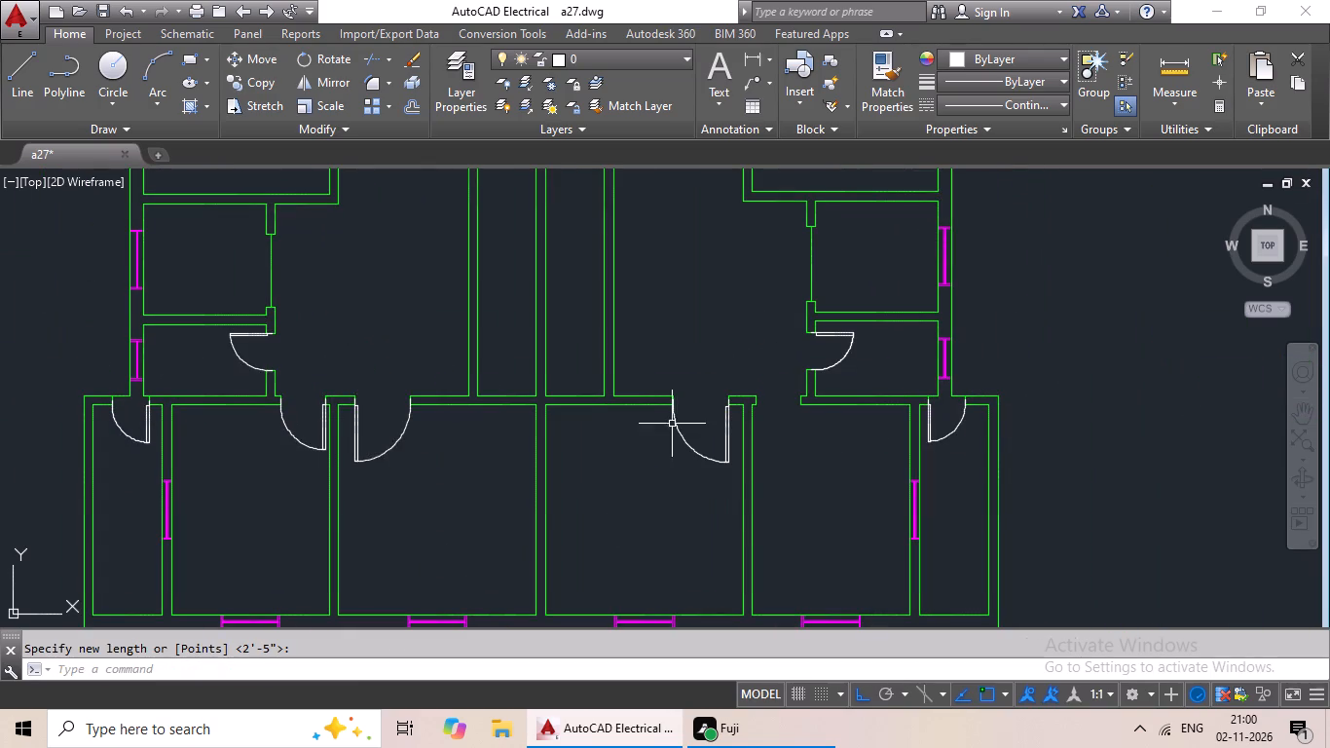
{"action": "left_click", "coordinate": [361, 461]}
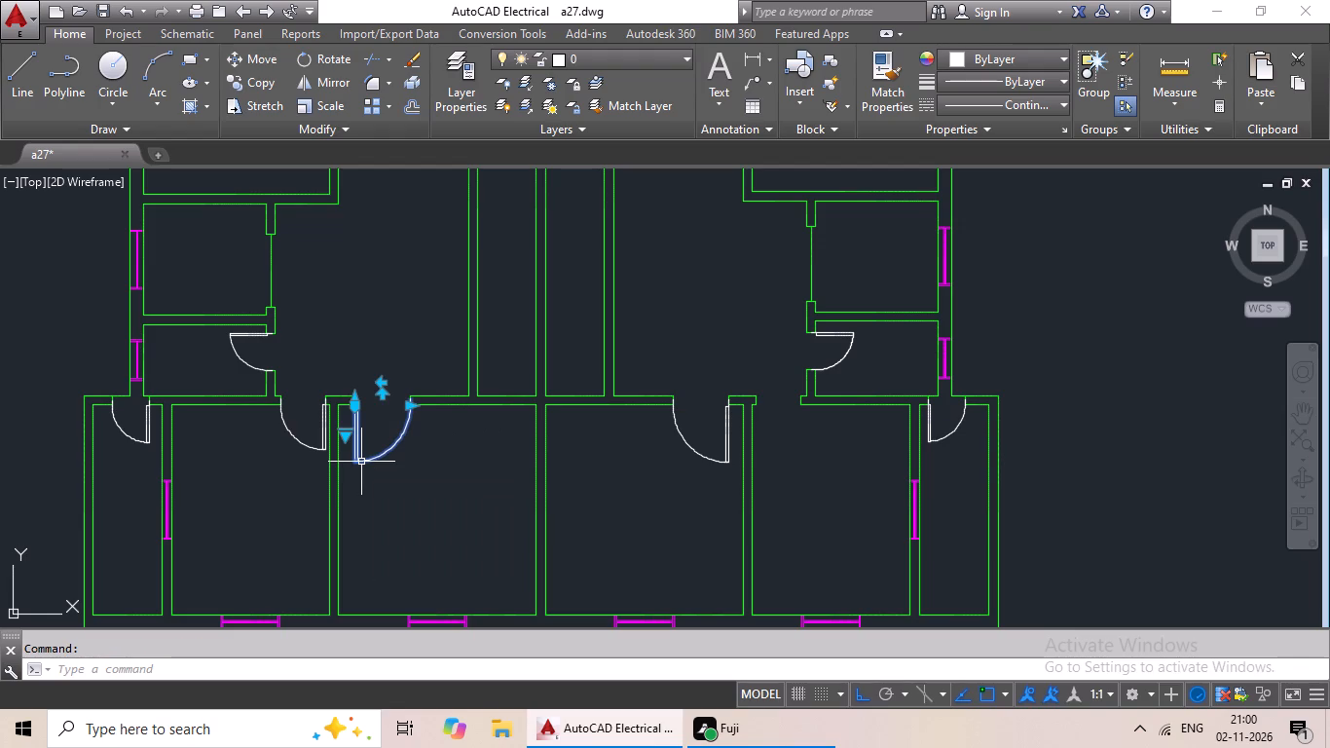
{"action": "key", "text": "ctrl+c"}
{"action": "key", "text": "ctrl+v"}
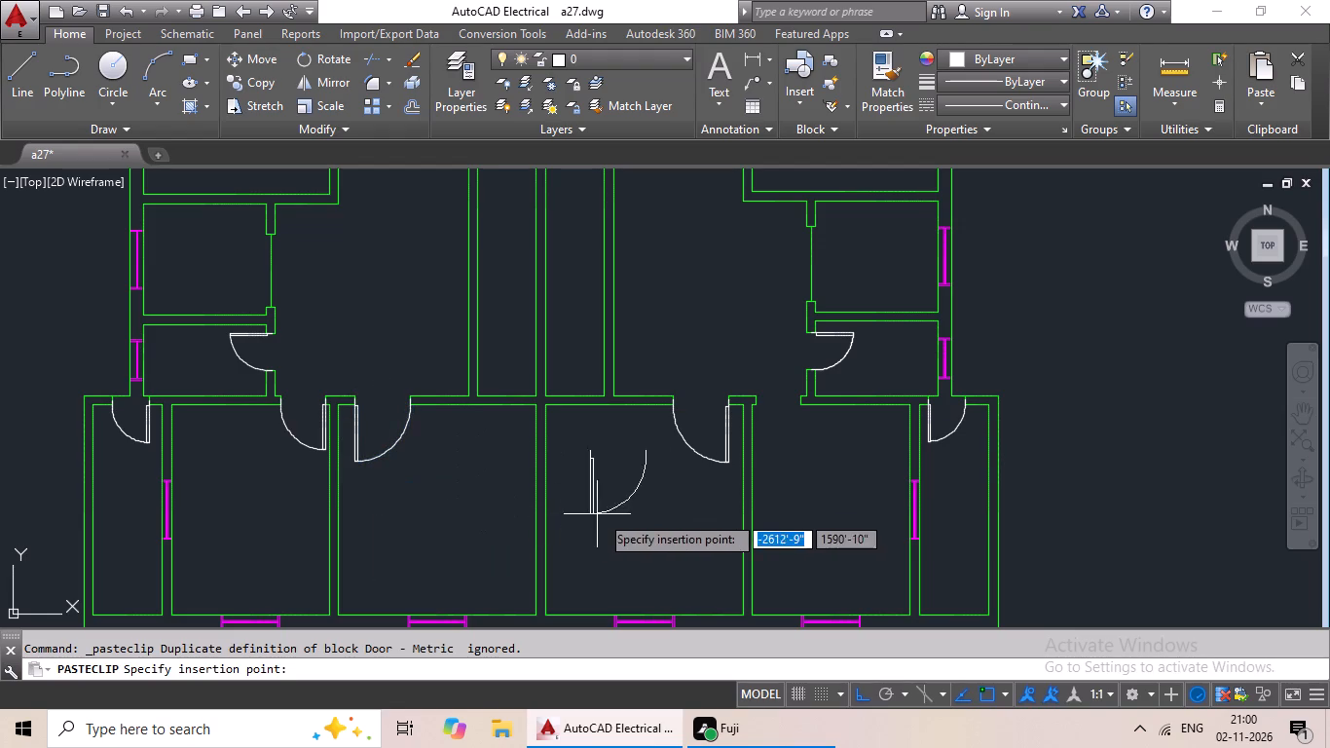
{"action": "scroll", "coordinate": [768, 475], "scroll_direction": "up", "scroll_amount": 3}
{"action": "scroll", "coordinate": [755, 454], "scroll_direction": "down", "scroll_amount": 2}
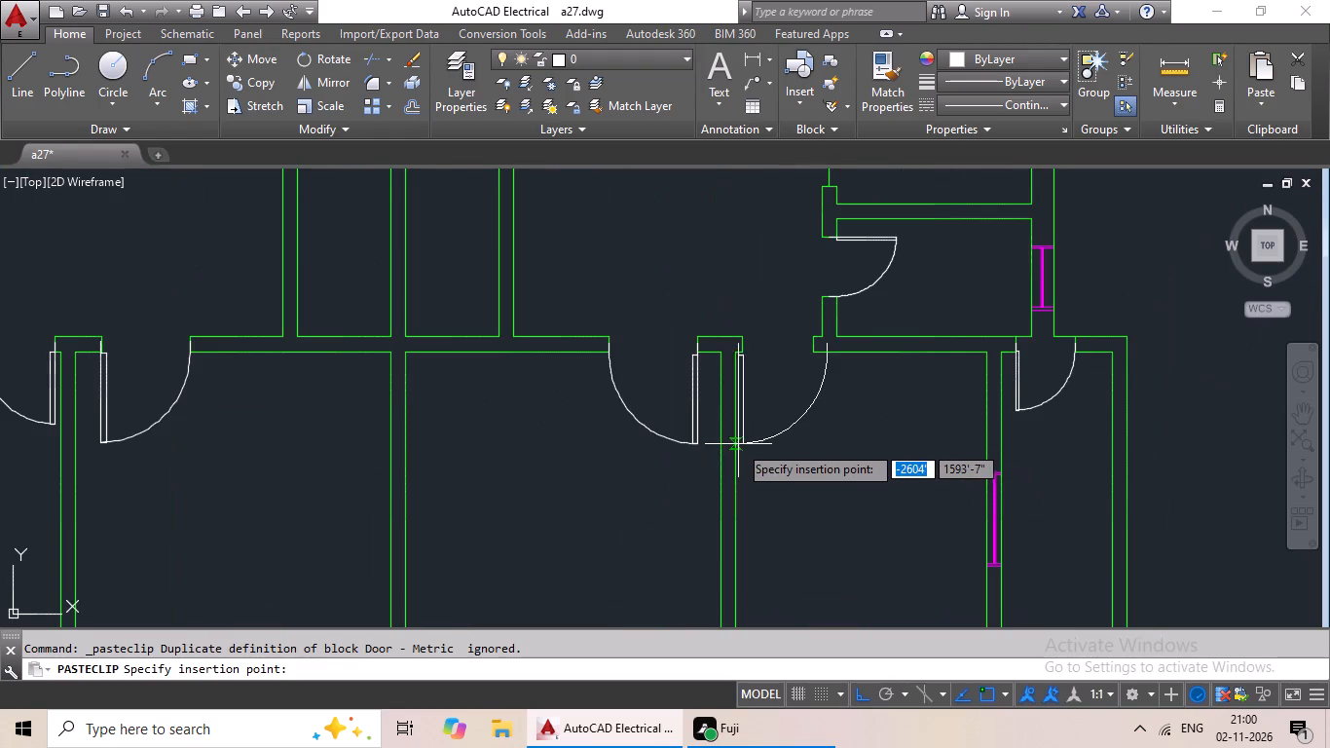
{"action": "scroll", "coordinate": [743, 440], "scroll_direction": "up", "scroll_amount": 2}
{"action": "middle_click_drag", "start_coordinate": [743, 440], "coordinate": [728, 557]}
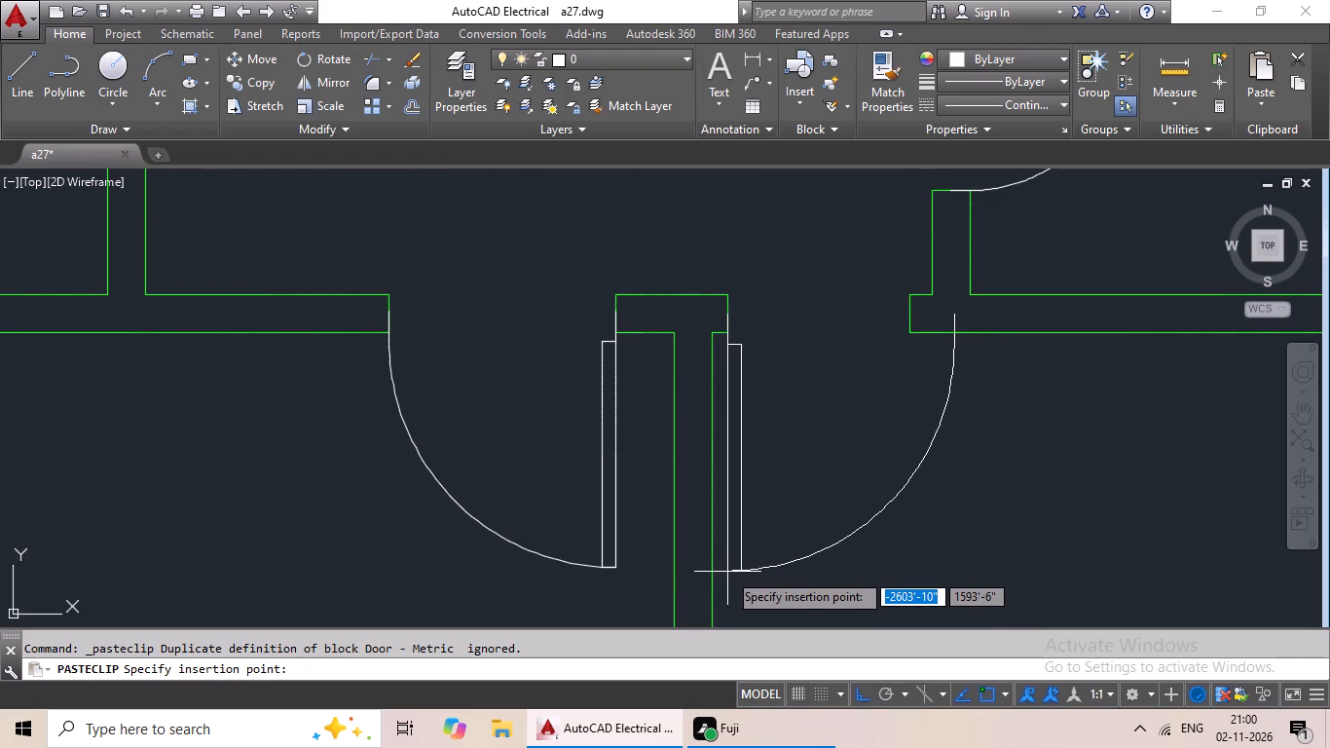
{"action": "left_click", "coordinate": [727, 572]}
Scale the southeast room's top door by reference from the west jamb so its width reaches the opening's east jamb.
{"action": "scroll", "coordinate": [757, 308], "scroll_direction": "up", "scroll_amount": 1}
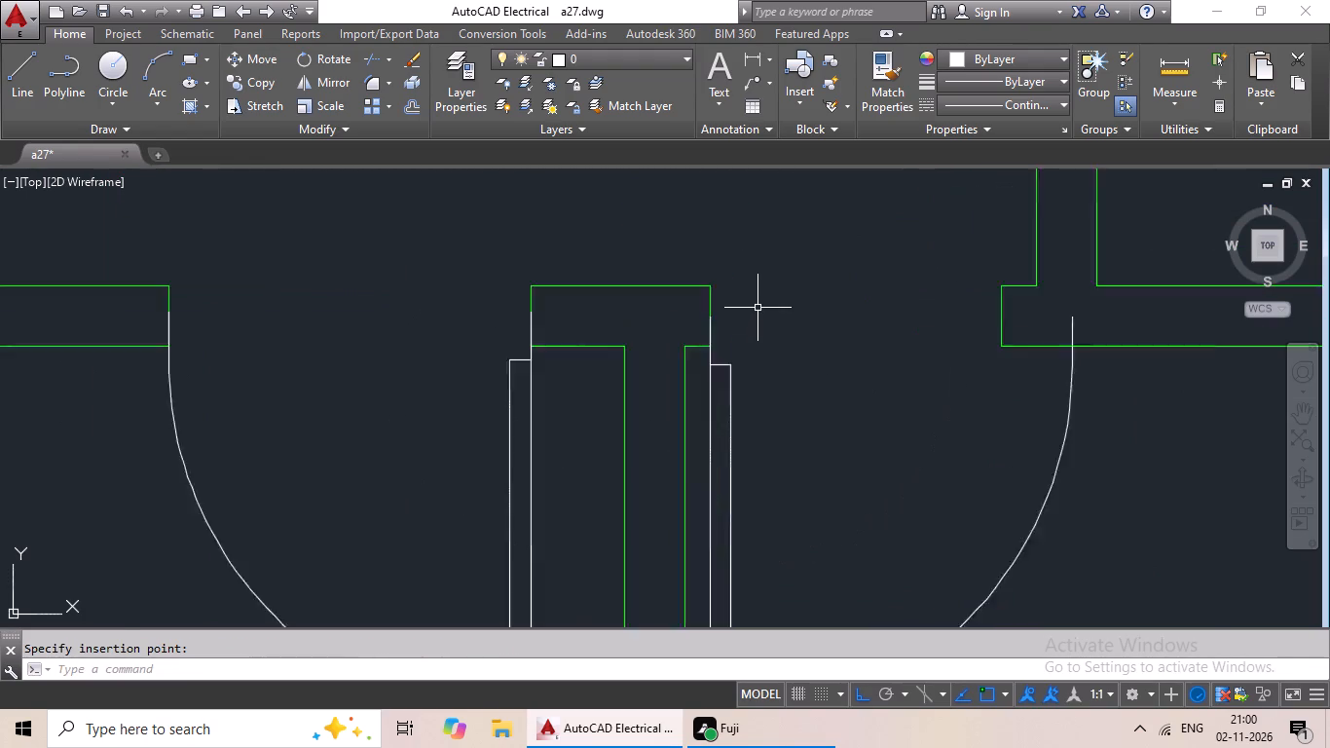
{"action": "scroll", "coordinate": [757, 308], "scroll_direction": "up", "scroll_amount": 2}
{"action": "scroll", "coordinate": [736, 332], "scroll_direction": "down", "scroll_amount": 3}
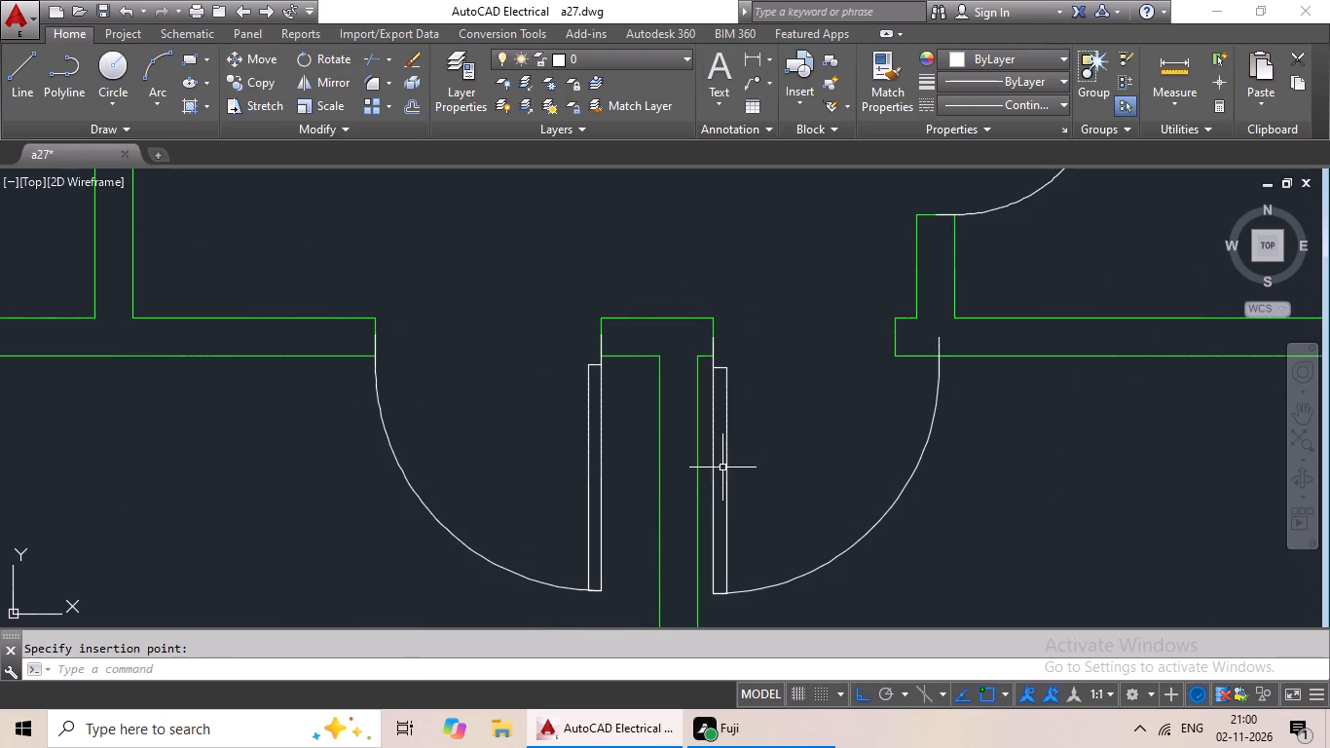
{"action": "left_click", "coordinate": [722, 467]}
{"action": "left_click", "coordinate": [727, 451]}
{"action": "left_click", "coordinate": [727, 432]}
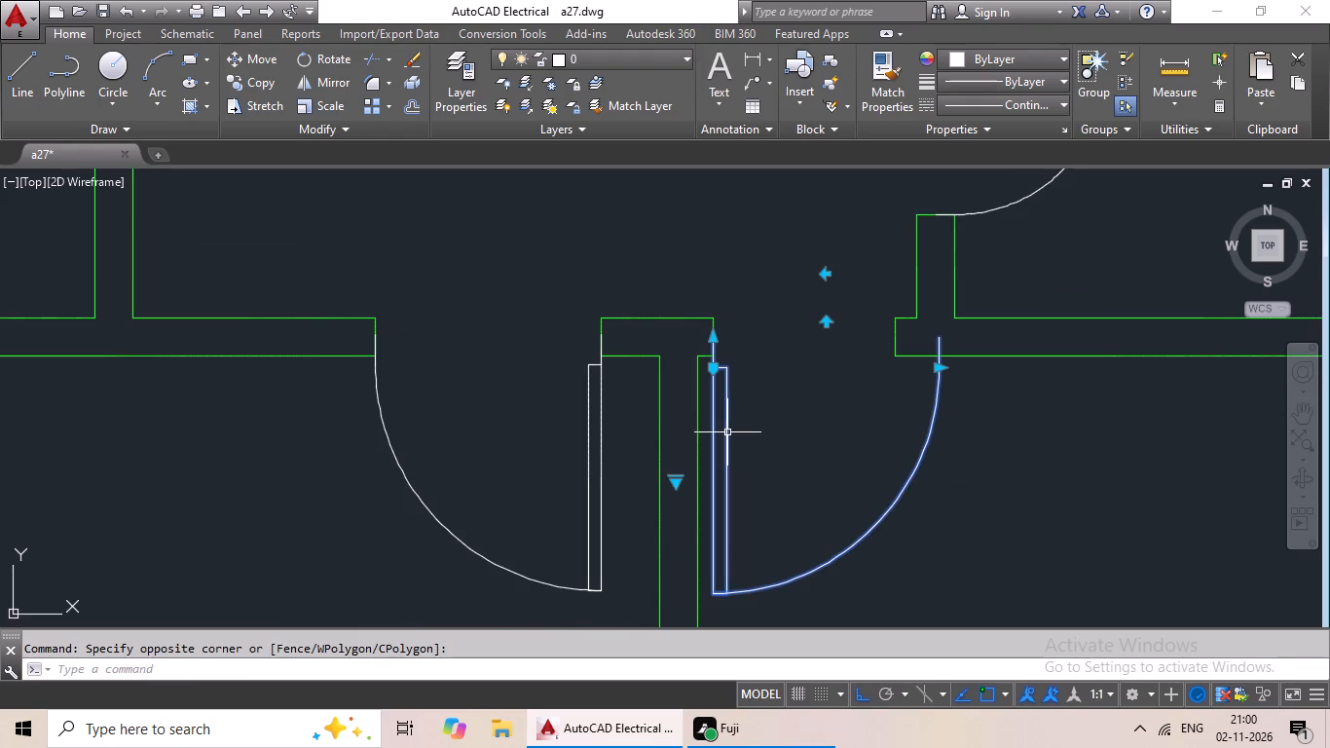
{"action": "left_click", "coordinate": [308, 107]}
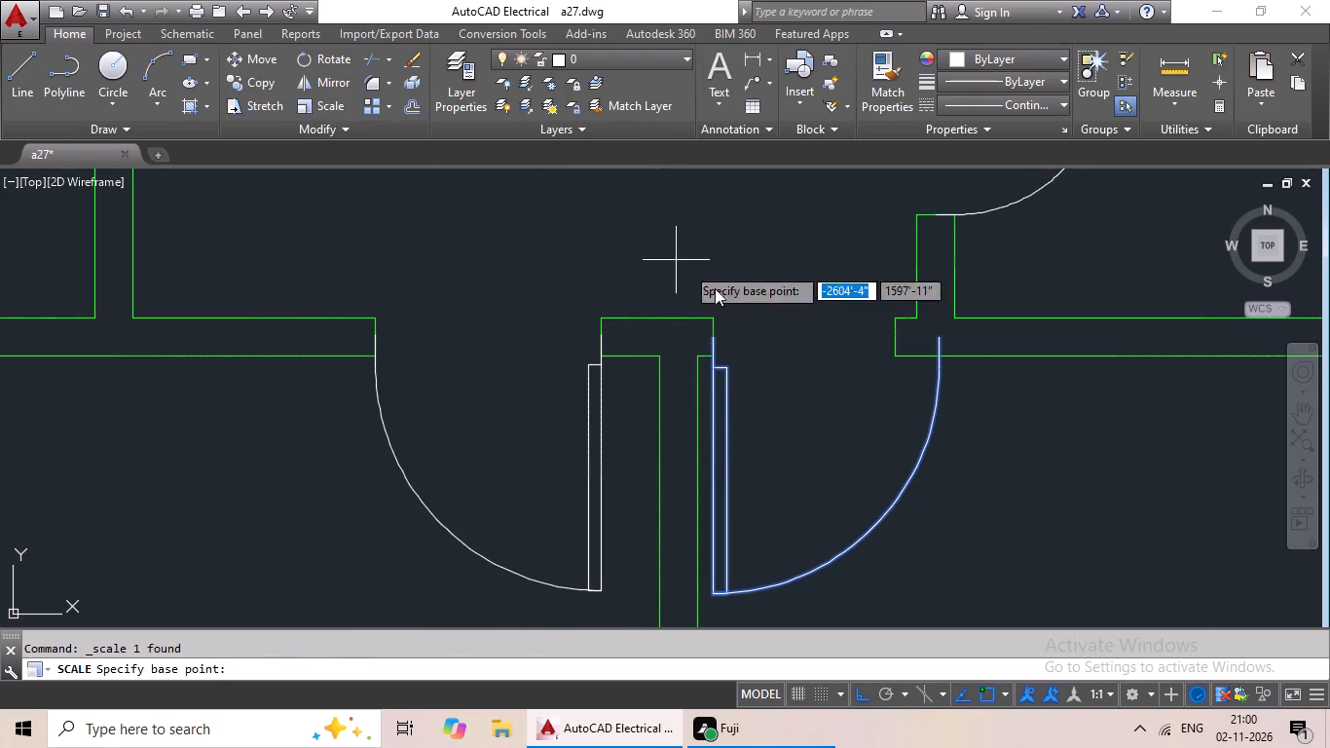
{"action": "scroll", "coordinate": [745, 342], "scroll_direction": "up", "scroll_amount": 3}
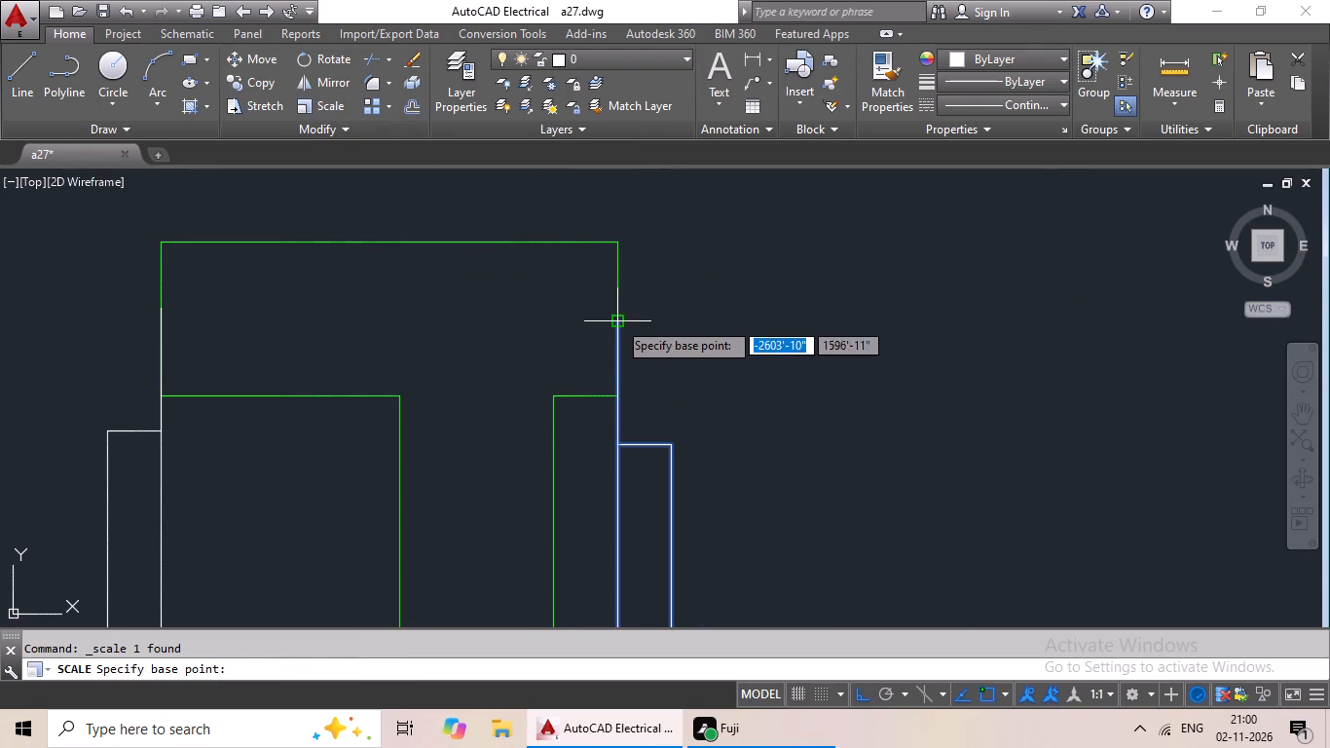
{"action": "left_click", "coordinate": [617, 320]}
{"action": "left_click", "coordinate": [318, 675]}
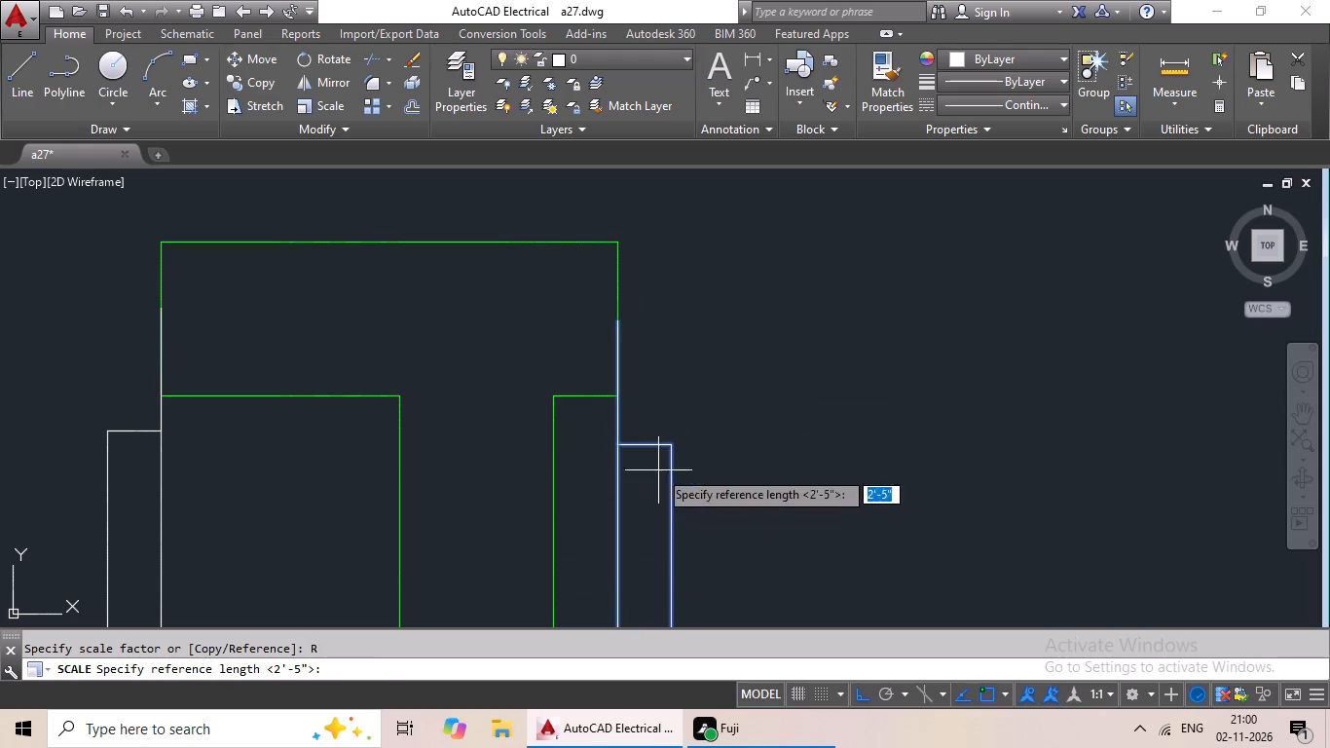
{"action": "left_click", "coordinate": [619, 322]}
{"action": "scroll", "coordinate": [827, 347], "scroll_direction": "down", "scroll_amount": 2}
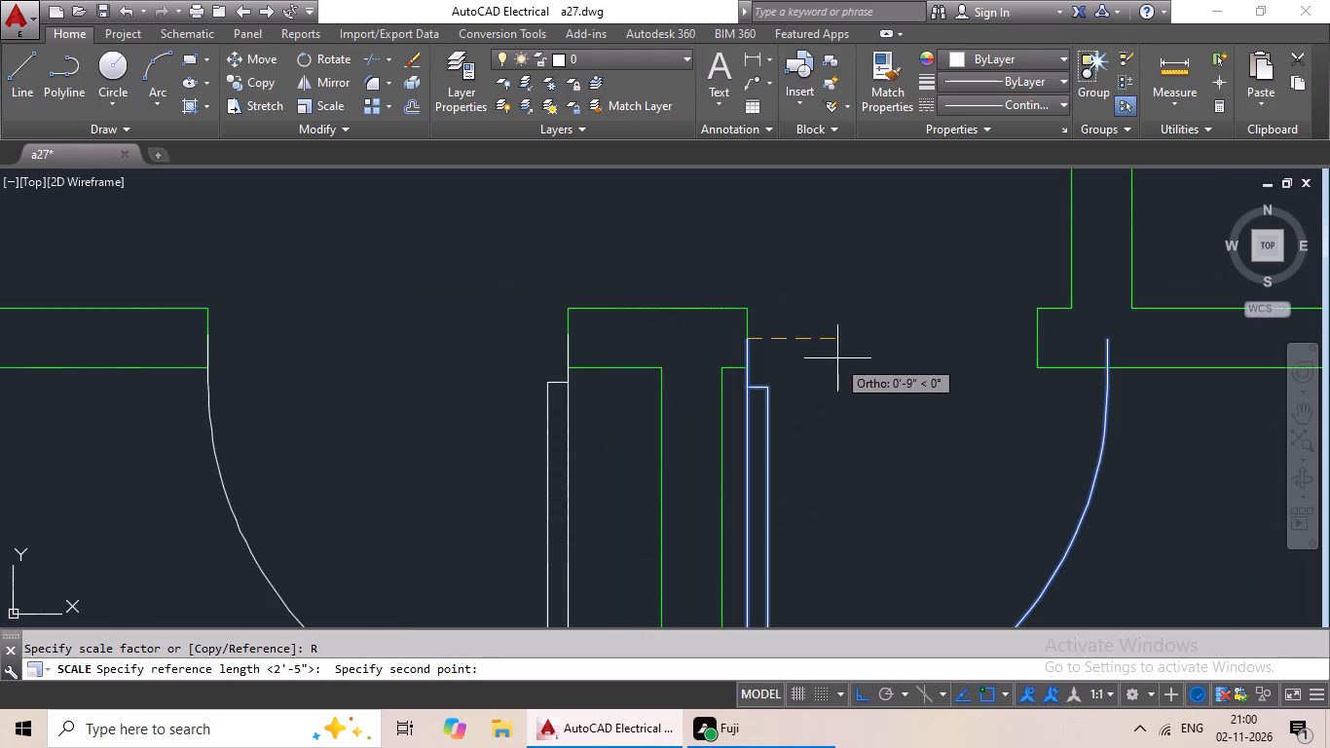
{"action": "middle_click_drag", "start_coordinate": [855, 367], "coordinate": [514, 389]}
{"action": "left_click", "coordinate": [766, 365]}
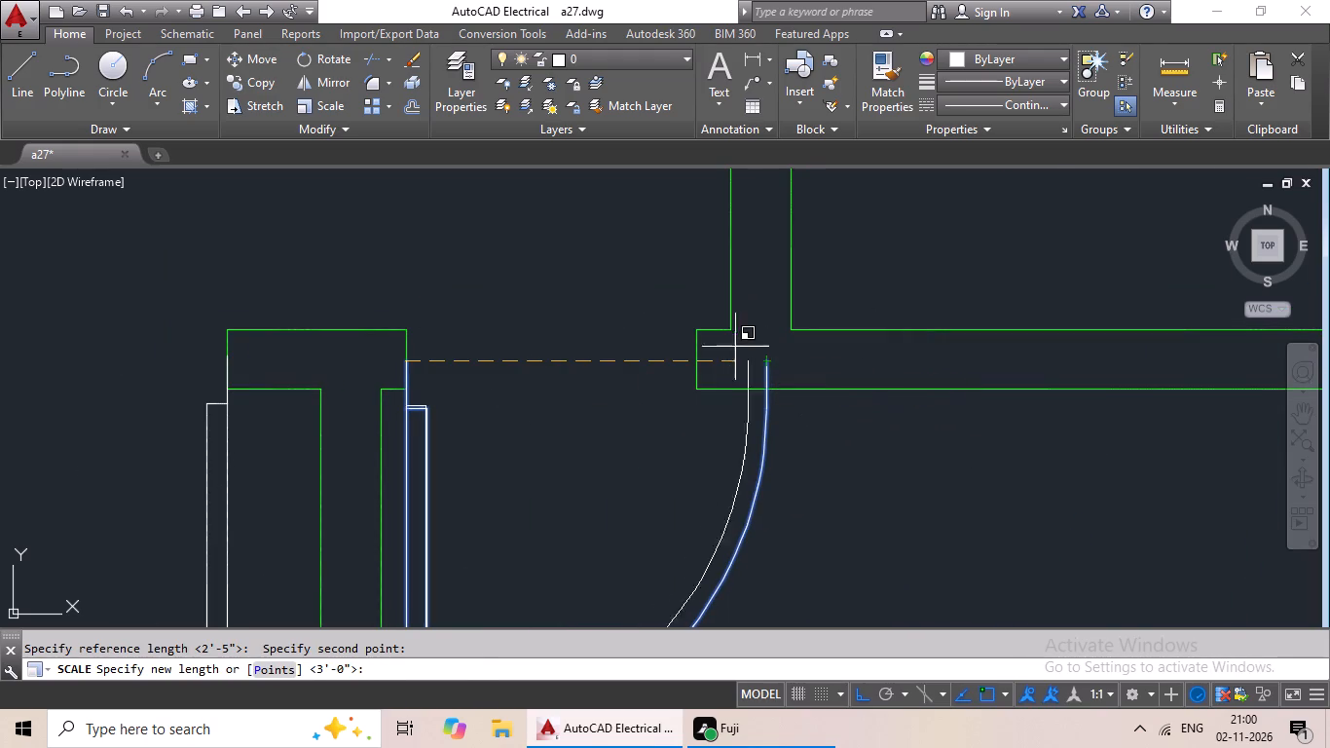
{"action": "left_click", "coordinate": [696, 358]}
Delete the four spare door blocks lying outside the floor plan on its east side.
{"action": "scroll", "coordinate": [731, 380], "scroll_direction": "down", "scroll_amount": 3}
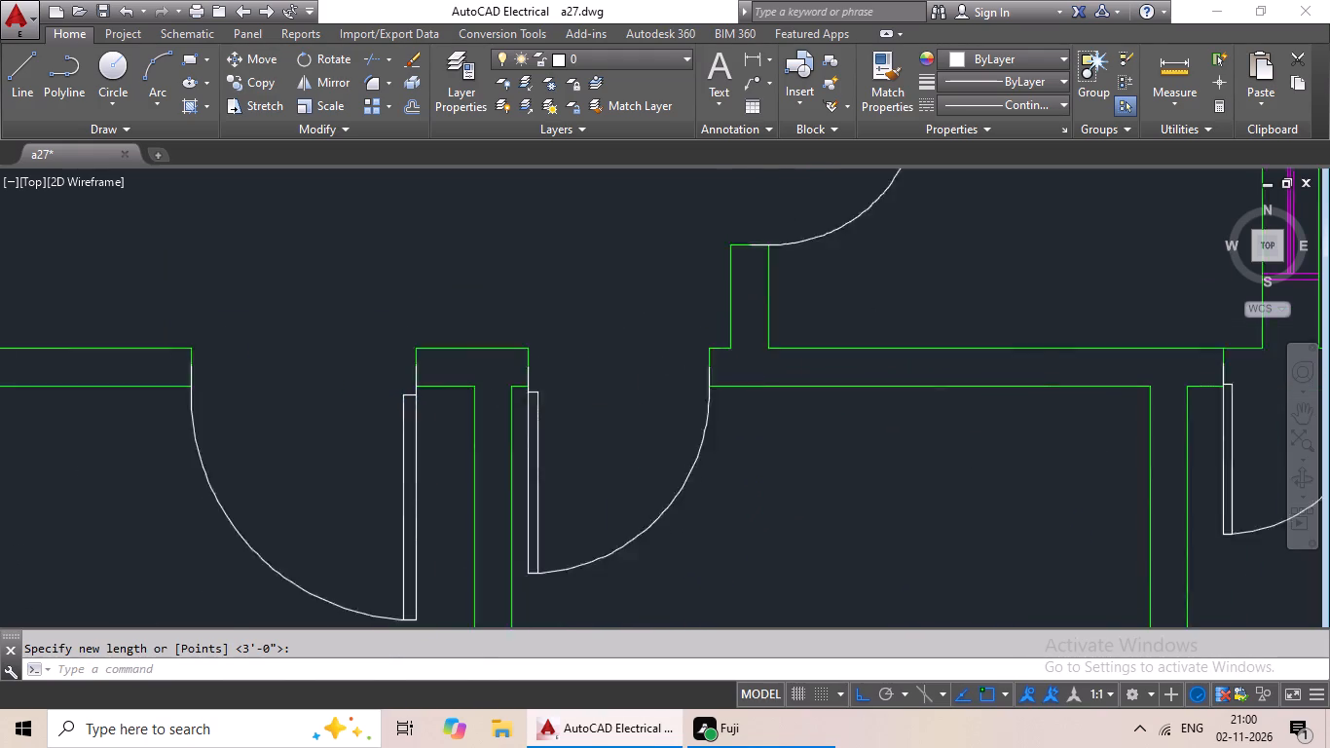
{"action": "middle_click_drag", "start_coordinate": [790, 463], "coordinate": [749, 523]}
{"action": "scroll", "coordinate": [758, 509], "scroll_direction": "down", "scroll_amount": 3}
{"action": "middle_click_drag", "start_coordinate": [726, 438], "coordinate": [660, 533]}
{"action": "middle_click_drag", "start_coordinate": [758, 461], "coordinate": [664, 374]}
{"action": "middle_click_drag", "start_coordinate": [775, 349], "coordinate": [700, 393]}
{"action": "left_click_drag", "start_coordinate": [1010, 260], "coordinate": [735, 257]}
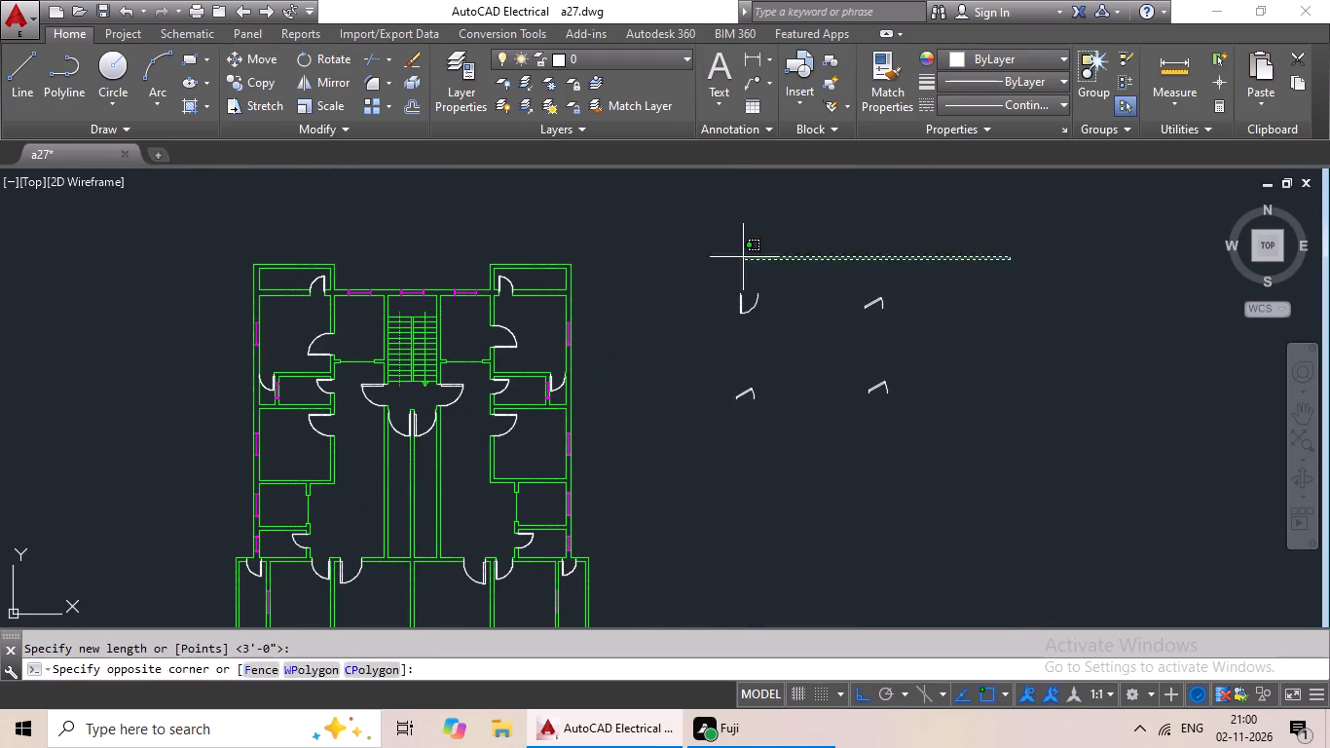
{"action": "left_click_drag", "start_coordinate": [735, 257], "coordinate": [998, 519]}
{"action": "key", "text": "Delete"}
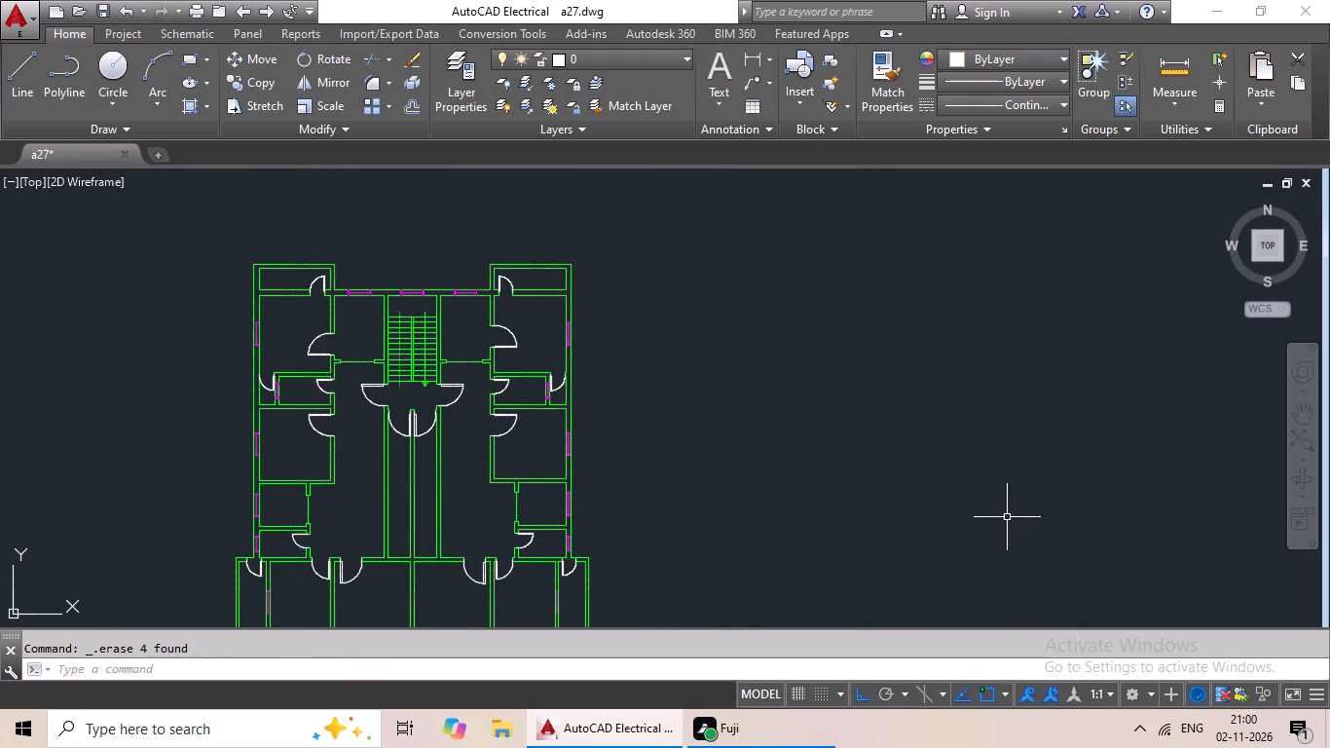
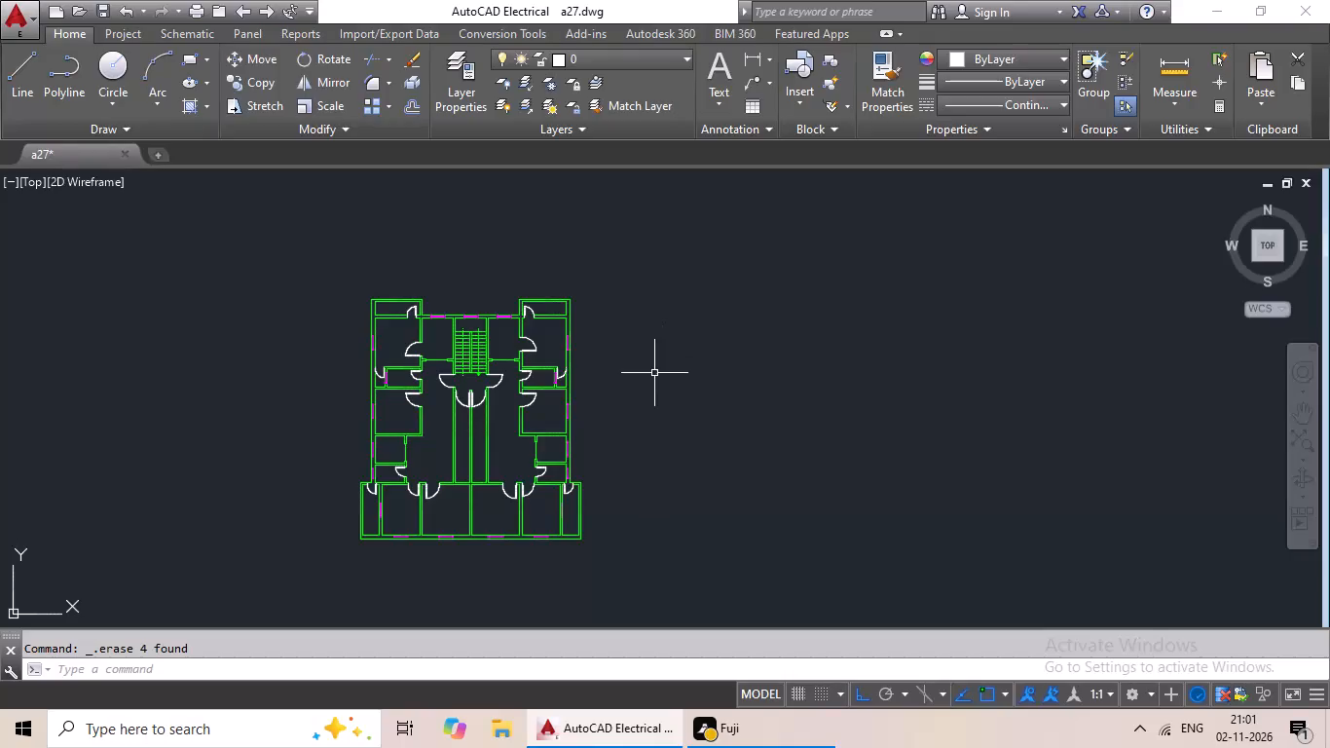
From the DesignCenter Home - Space Planner blocks, insert the Sofa - Roundback 7 ft. and the smaller roundback sofa outside the plan's southeast side.
{"action": "type", "text": "dc"}
{"action": "key", "text": "space"}
{"action": "key", "text": "space"}
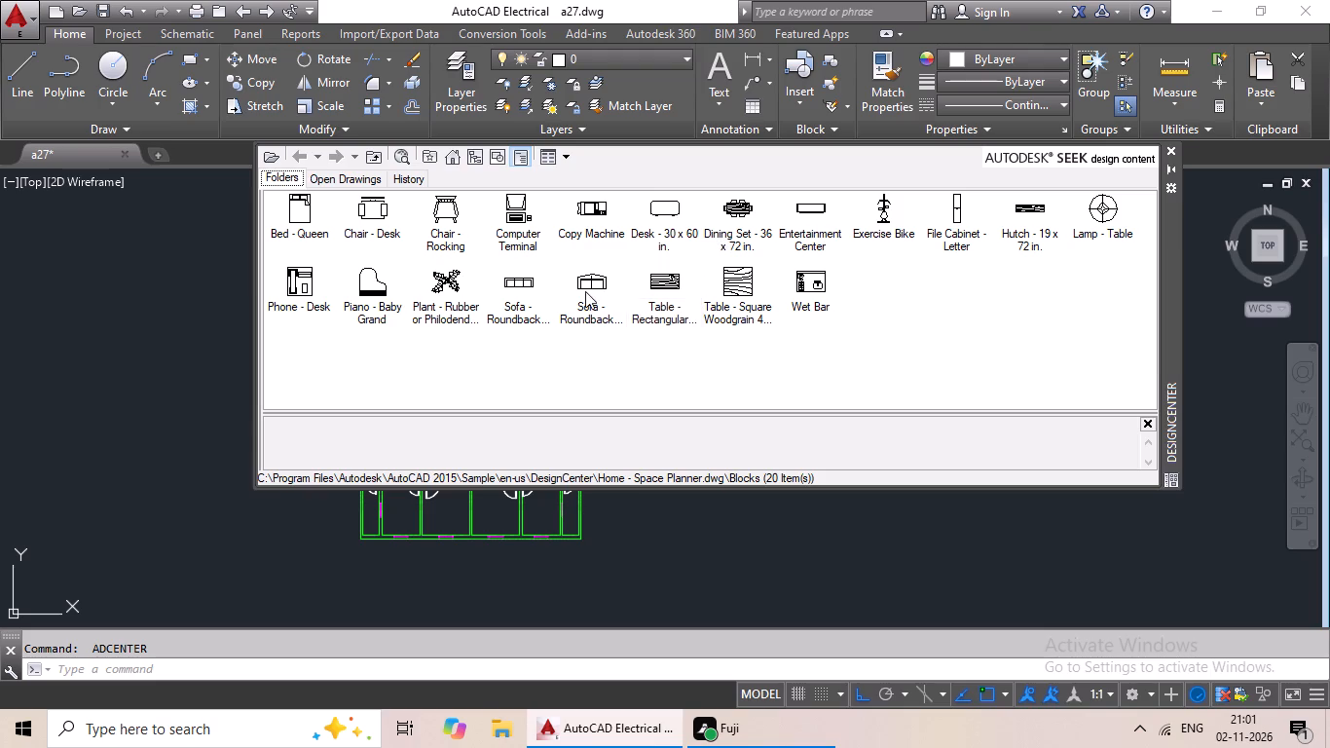
{"action": "double_click", "coordinate": [513, 282]}
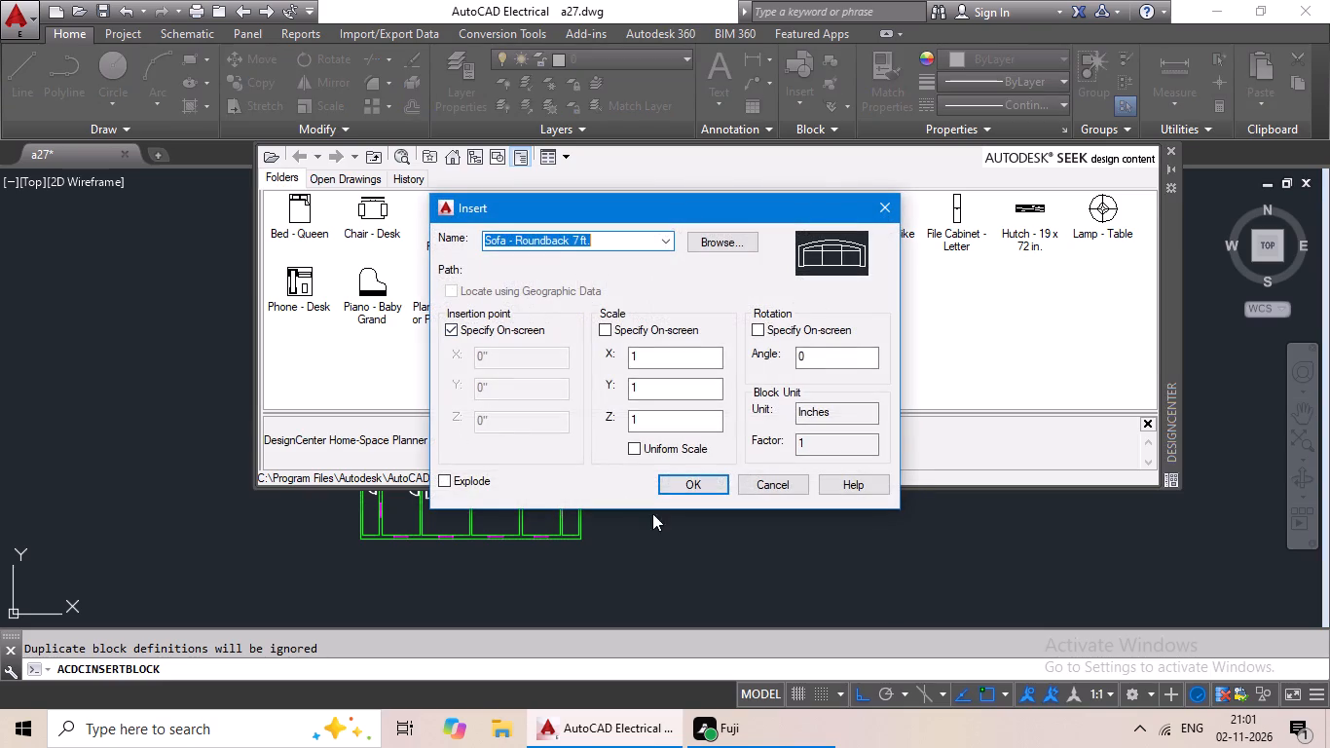
{"action": "left_click_drag", "start_coordinate": [666, 487], "coordinate": [675, 491]}
{"action": "left_click", "coordinate": [710, 518]}
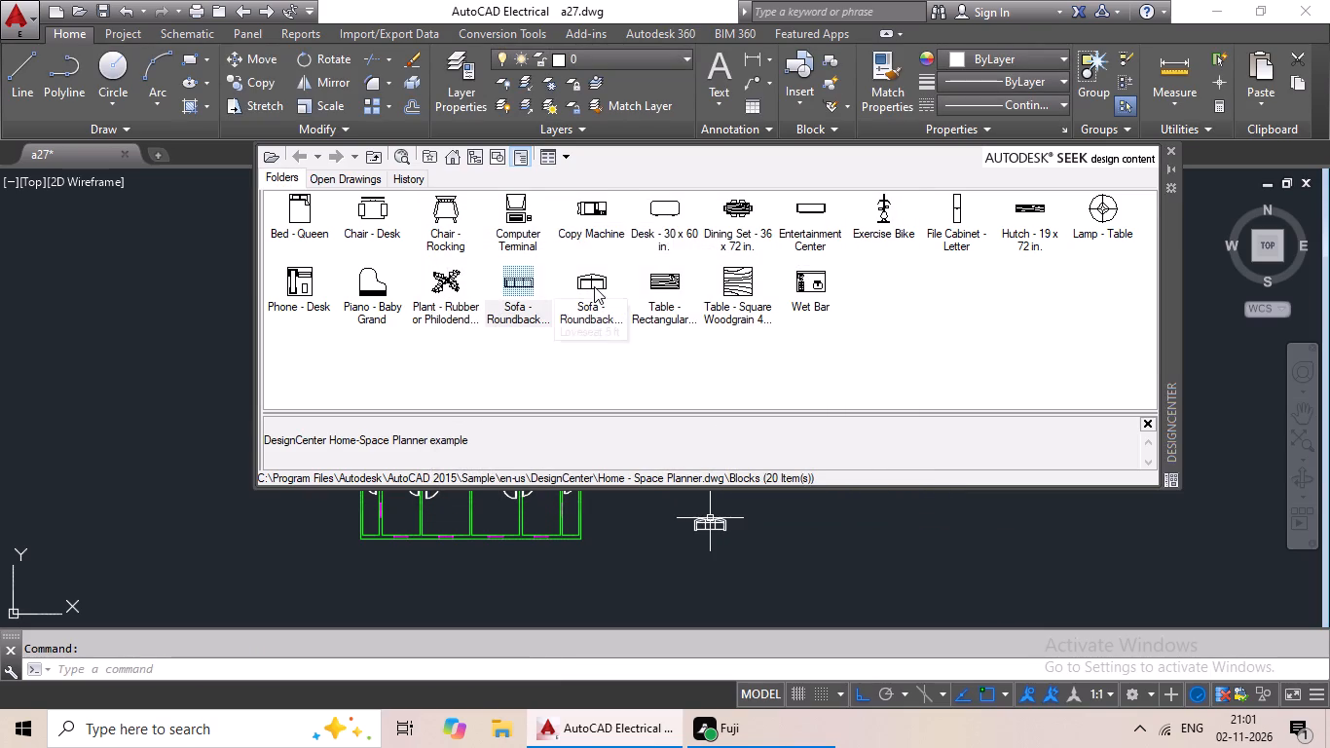
{"action": "double_click", "coordinate": [594, 286]}
{"action": "left_click", "coordinate": [684, 490]}
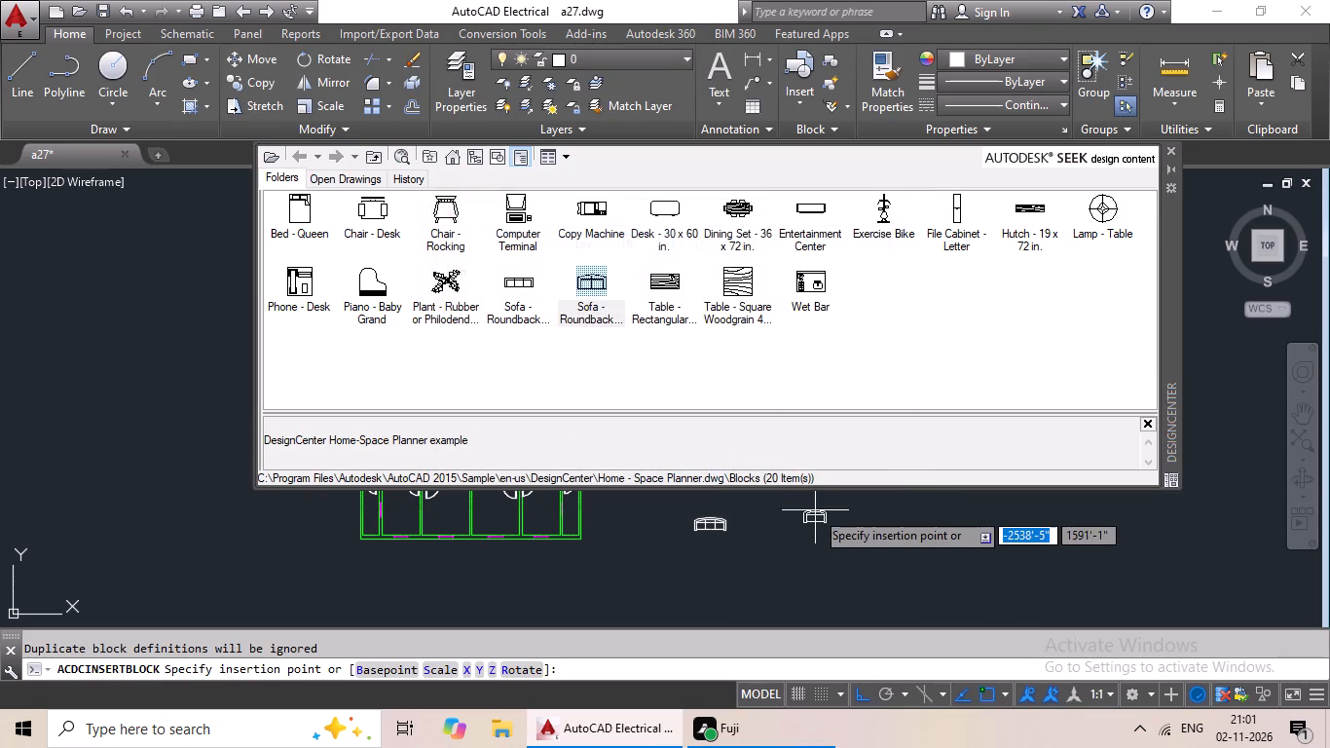
{"action": "left_click", "coordinate": [808, 515]}
Insert the Desk - 30 x 60 in. and Dining Set - 36 x 72 in. blocks at scale 1 below the two sofas.
{"action": "double_click", "coordinate": [664, 210]}
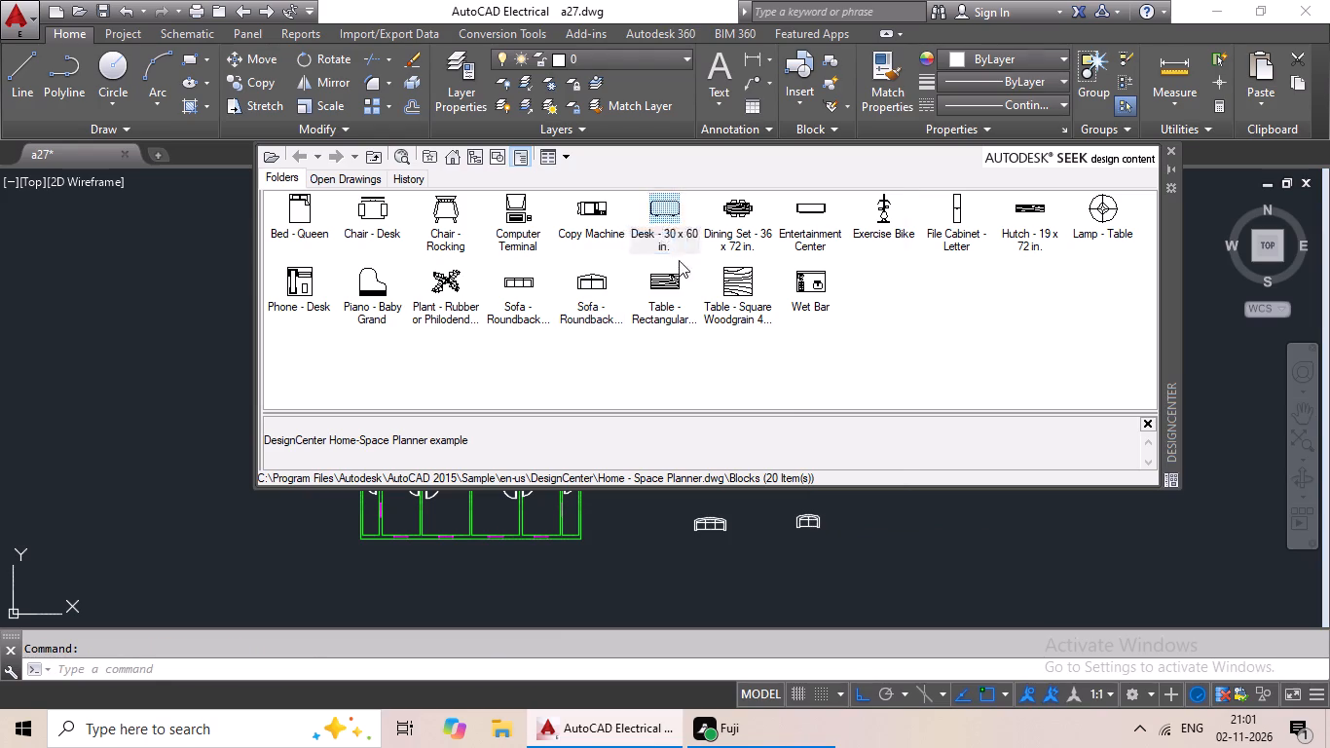
{"action": "left_click", "coordinate": [692, 486]}
{"action": "left_click", "coordinate": [681, 572]}
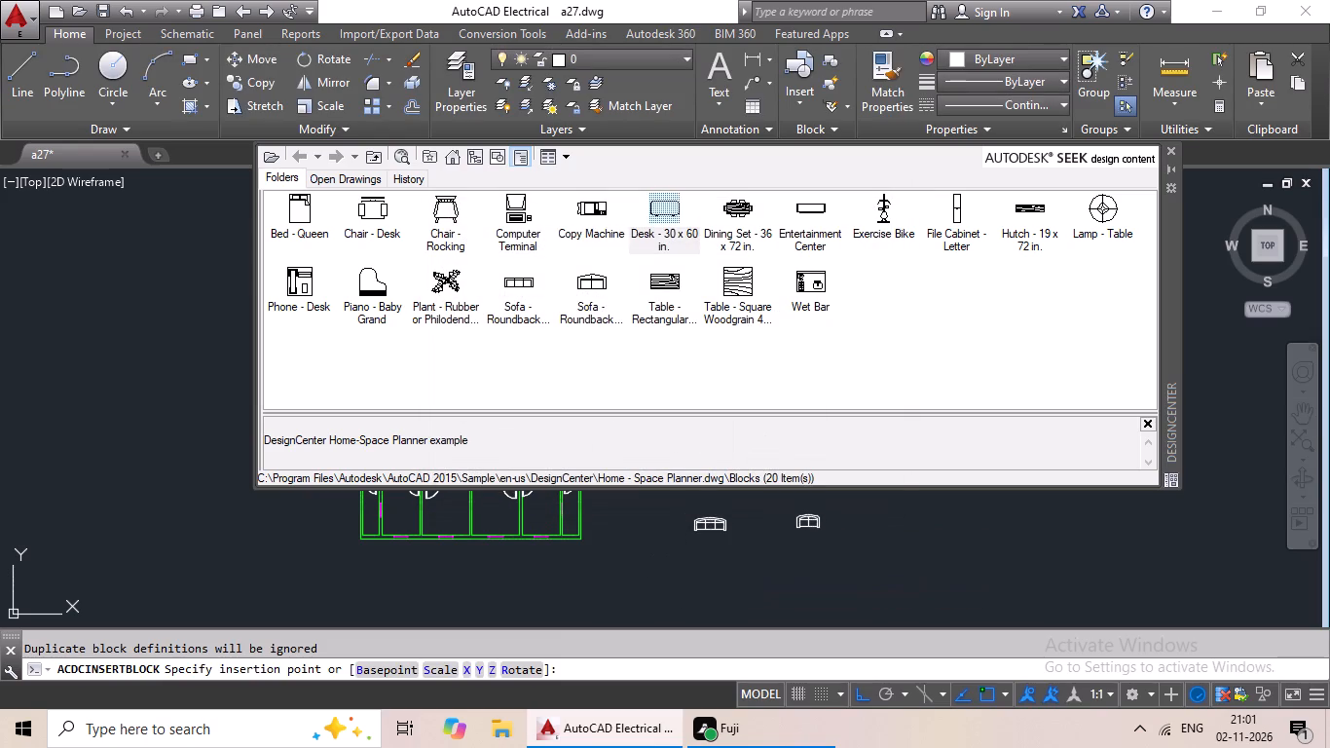
{"action": "double_click", "coordinate": [743, 201]}
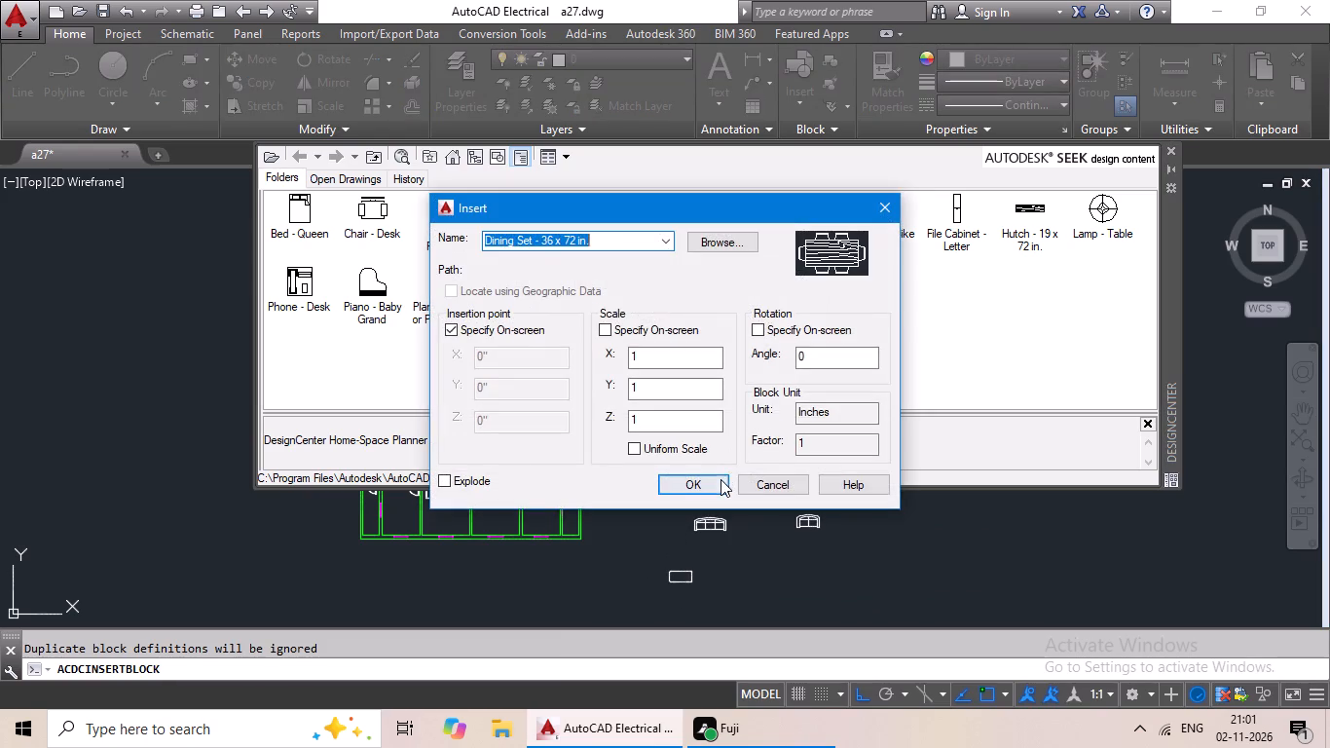
{"action": "left_click", "coordinate": [720, 479]}
{"action": "left_click", "coordinate": [757, 573]}
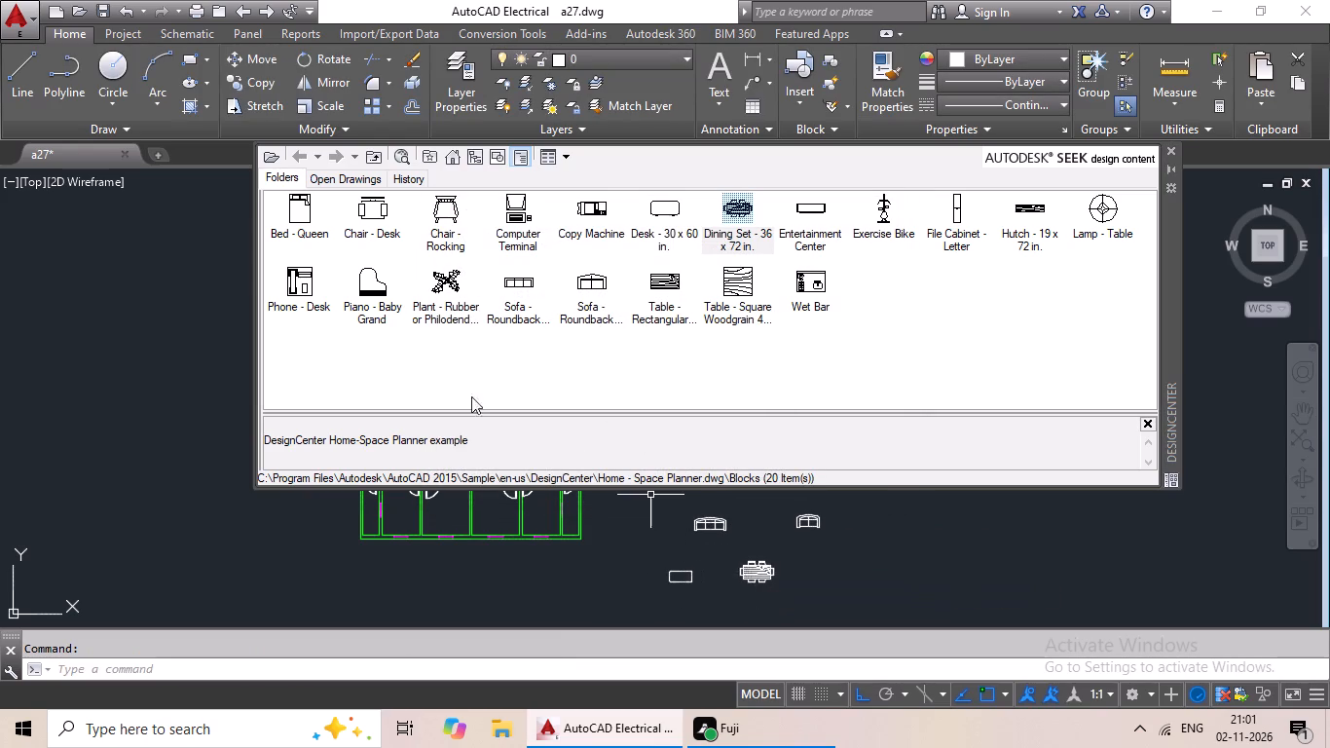
Insert the Bed - Queen block at scale 1 east of the dining set.
{"action": "double_click", "coordinate": [314, 220]}
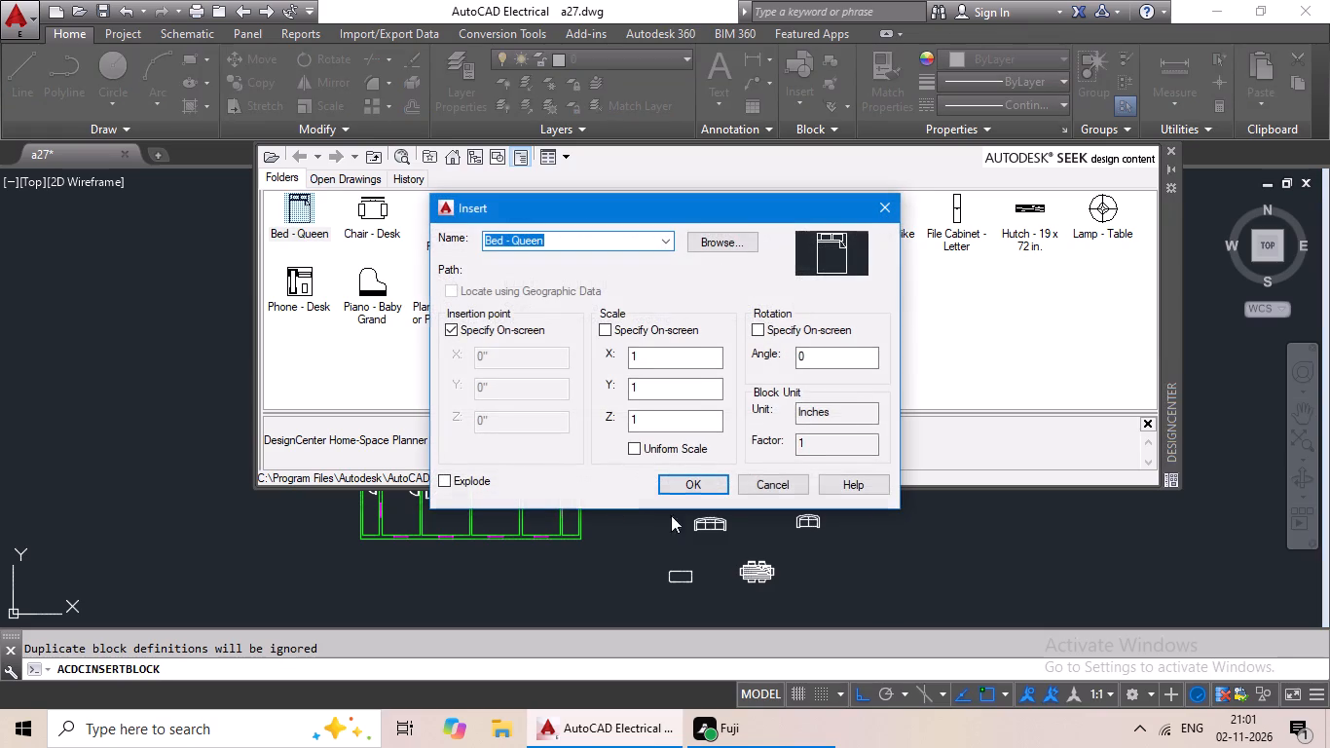
{"action": "left_click", "coordinate": [701, 481]}
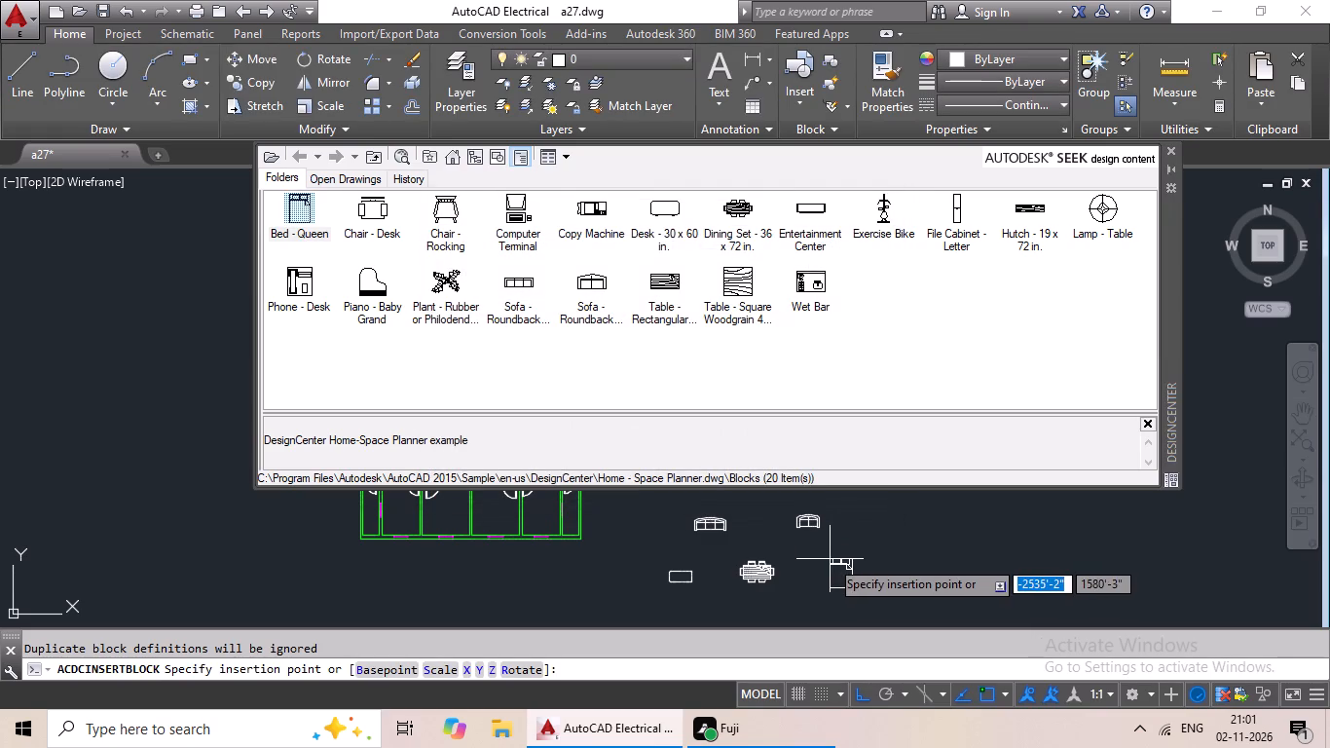
{"action": "left_click", "coordinate": [830, 559]}
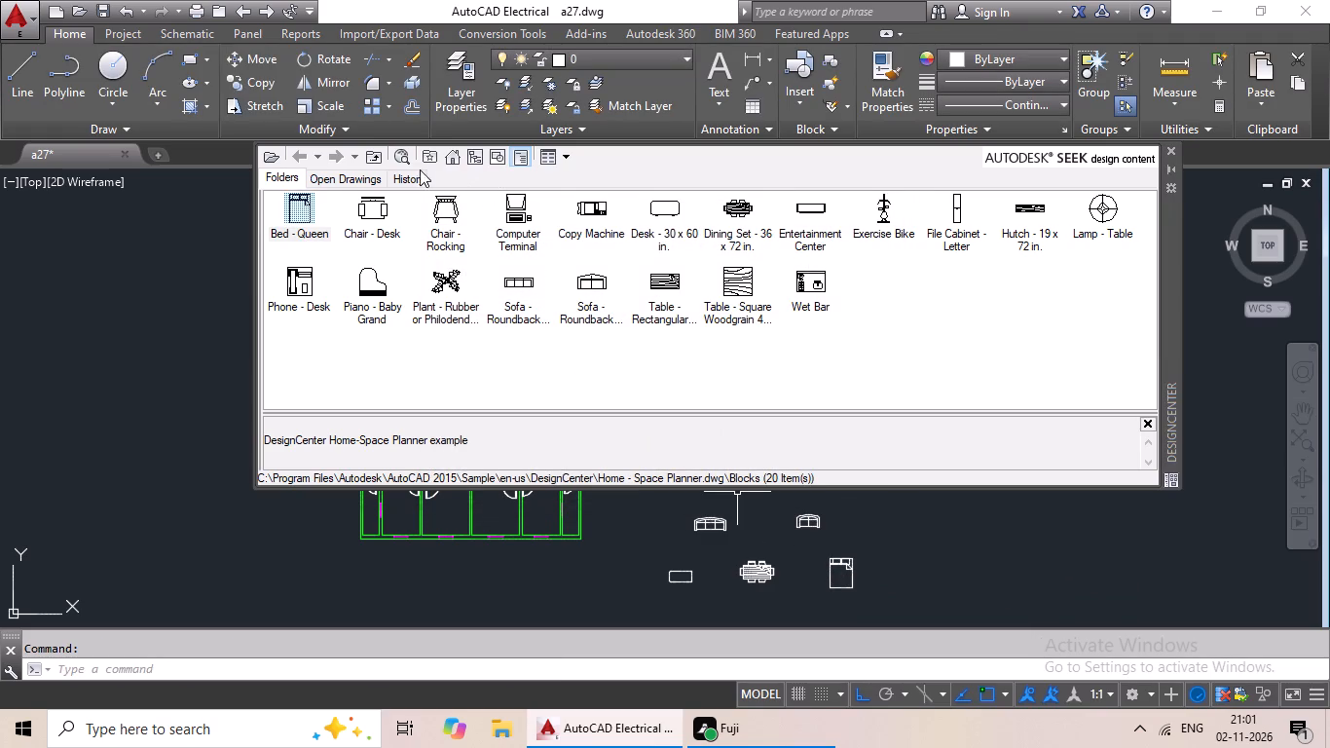
From the Kitchens.dwg blocks, insert Range-Oven - 30 in top east of the sofas and Sink-single - 30 in top below it.
{"action": "left_click", "coordinate": [446, 163]}
{"action": "double_click", "coordinate": [447, 203]}
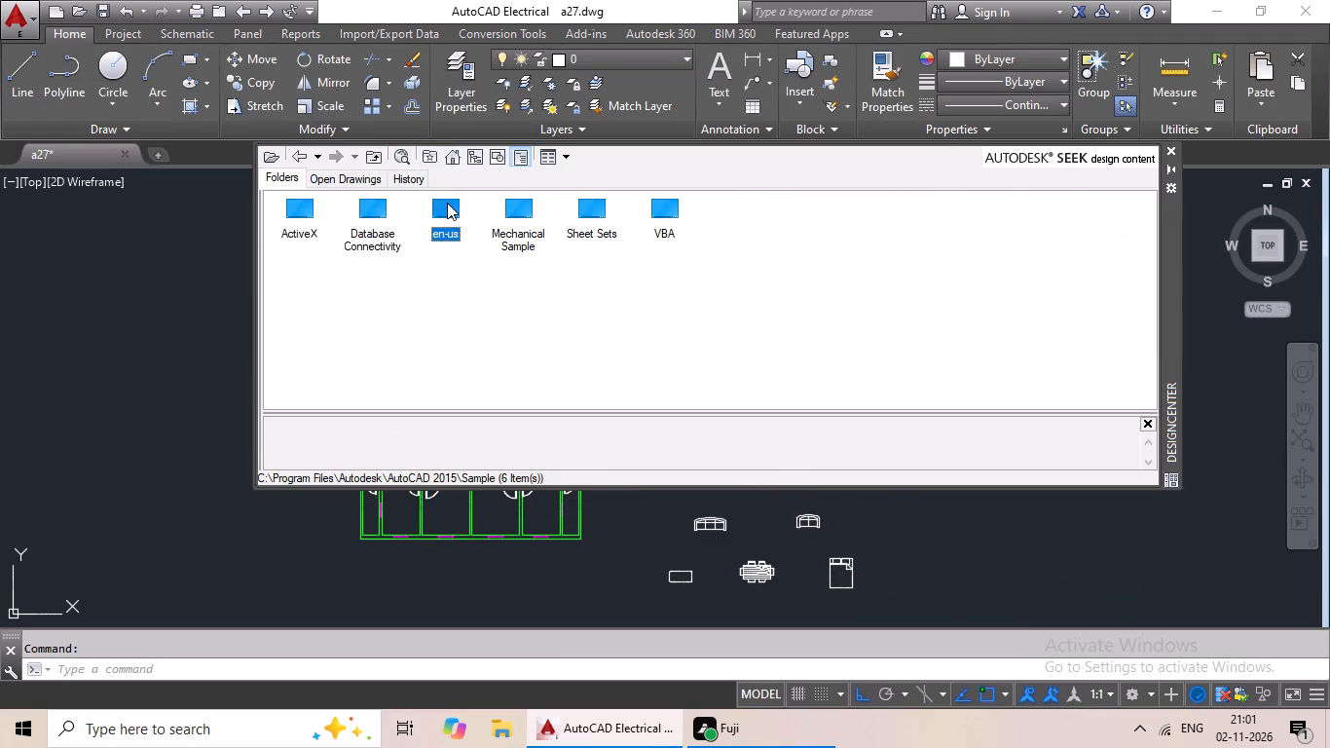
{"action": "double_click", "coordinate": [308, 223]}
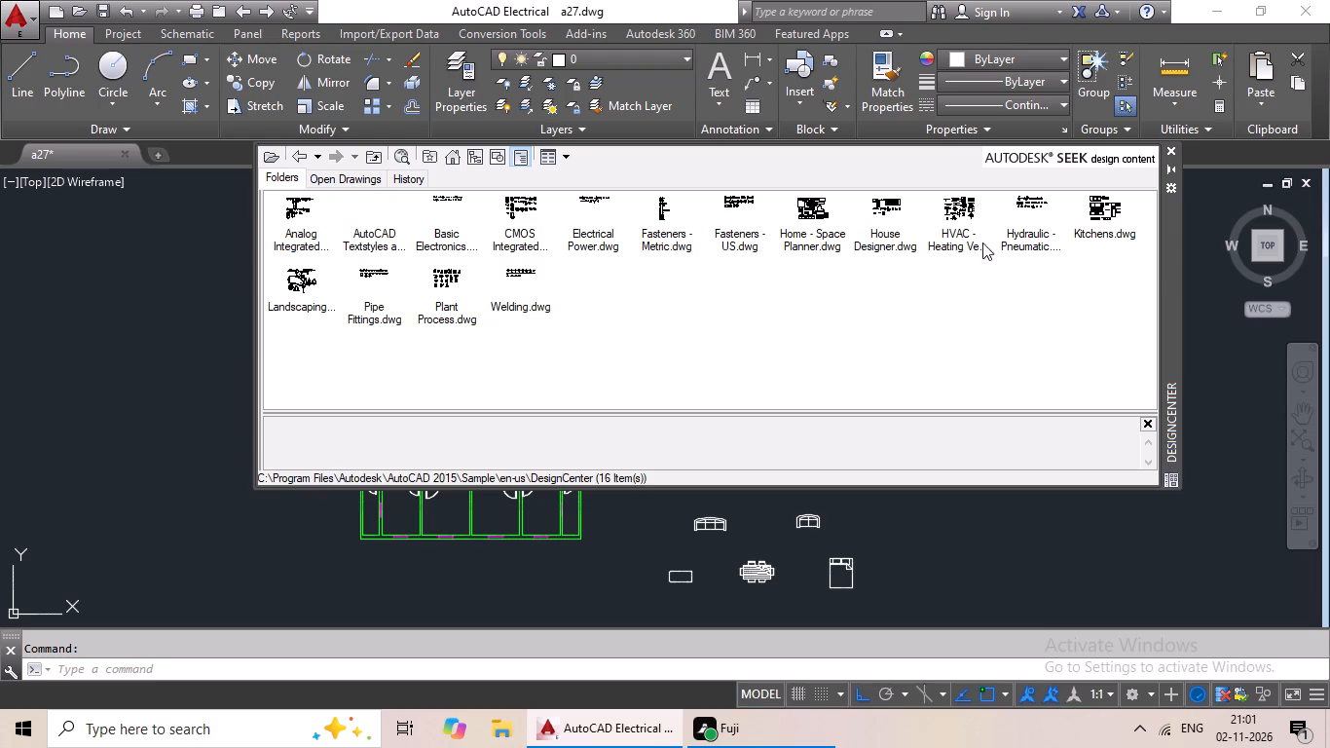
{"action": "double_click", "coordinate": [1097, 209]}
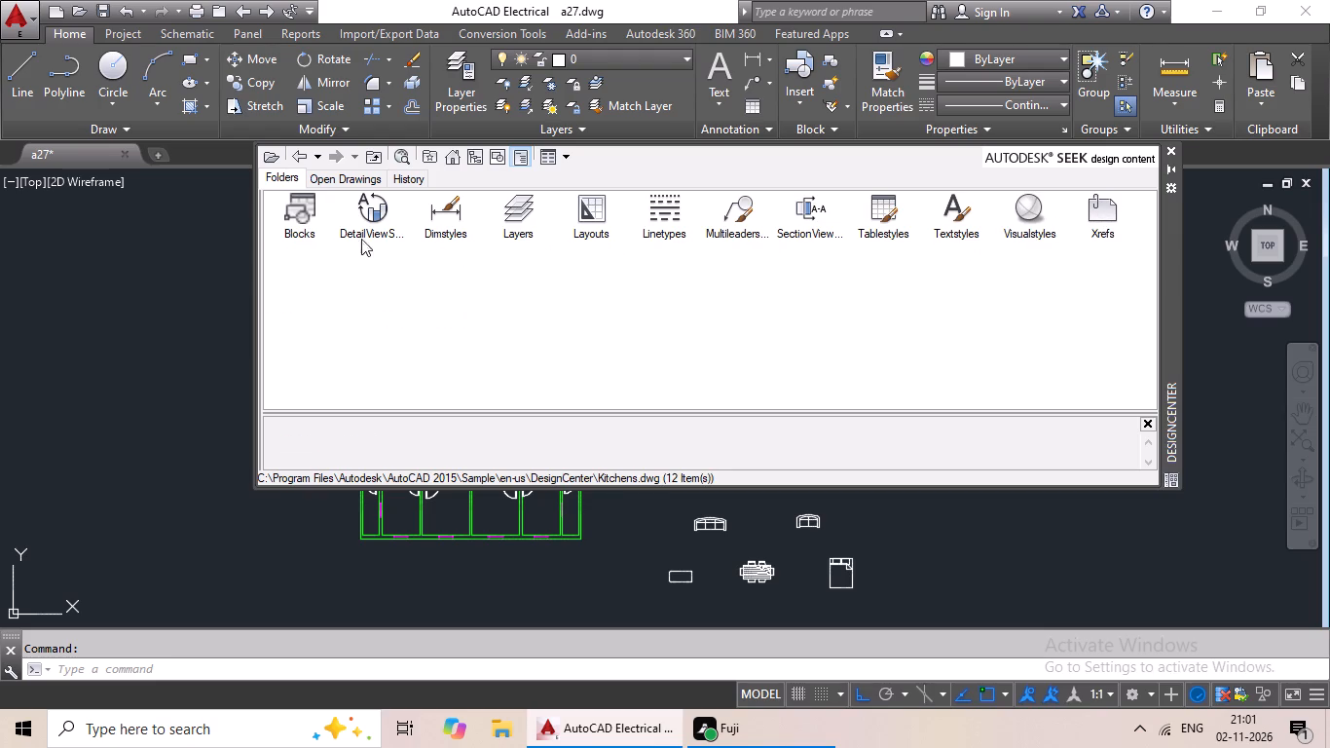
{"action": "double_click", "coordinate": [306, 236]}
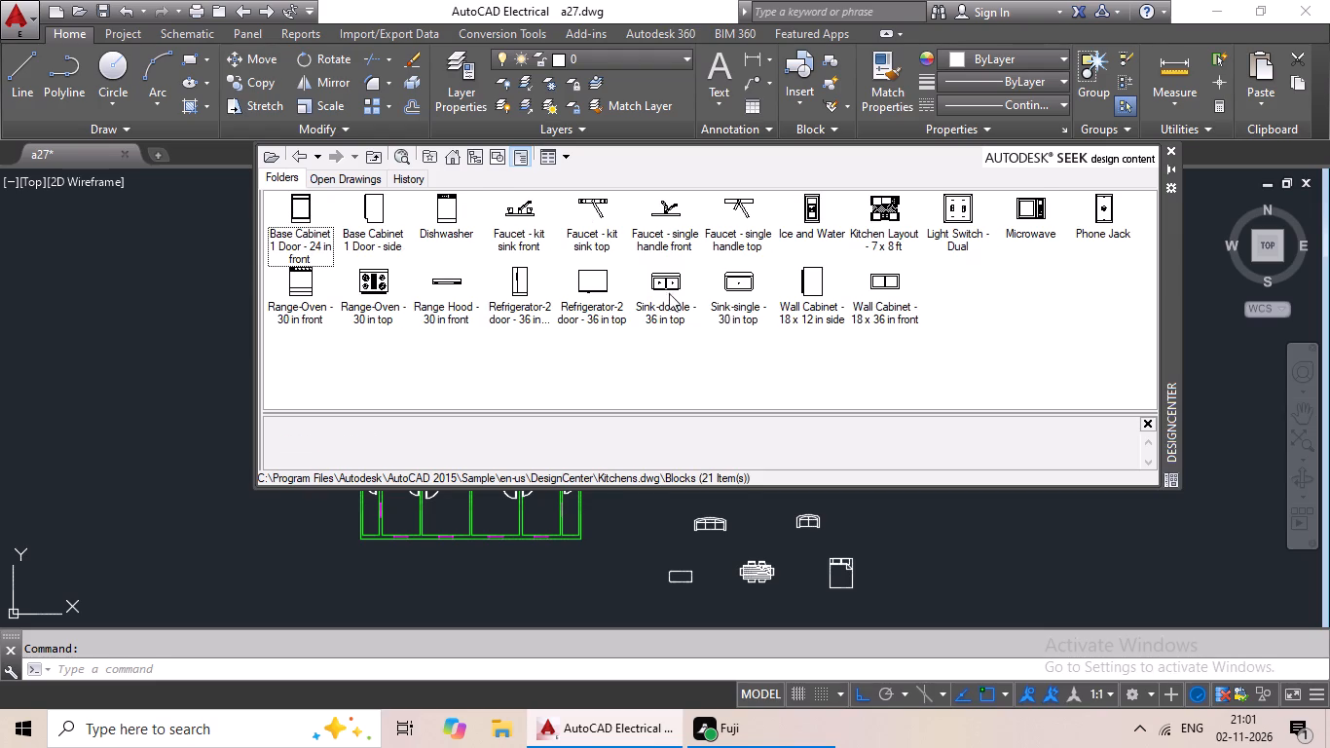
{"action": "double_click", "coordinate": [380, 289]}
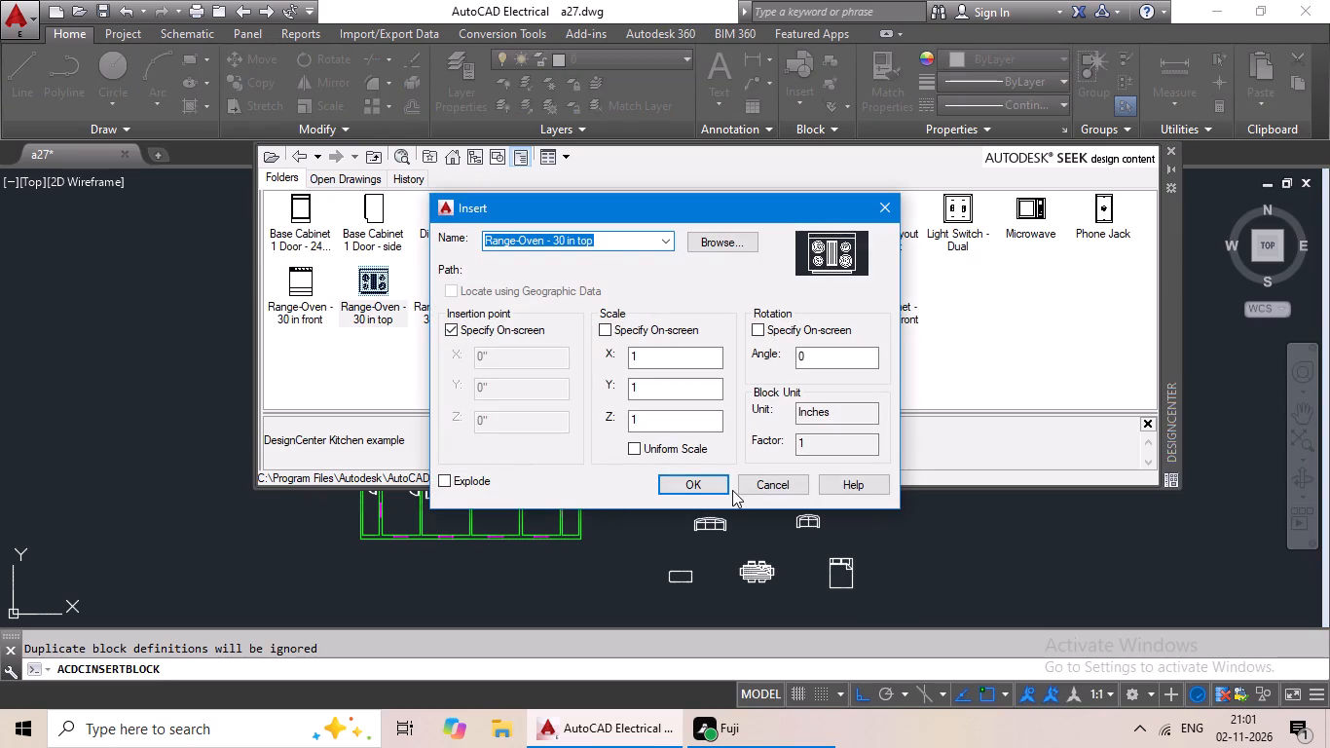
{"action": "left_click", "coordinate": [704, 485]}
{"action": "left_click", "coordinate": [901, 515]}
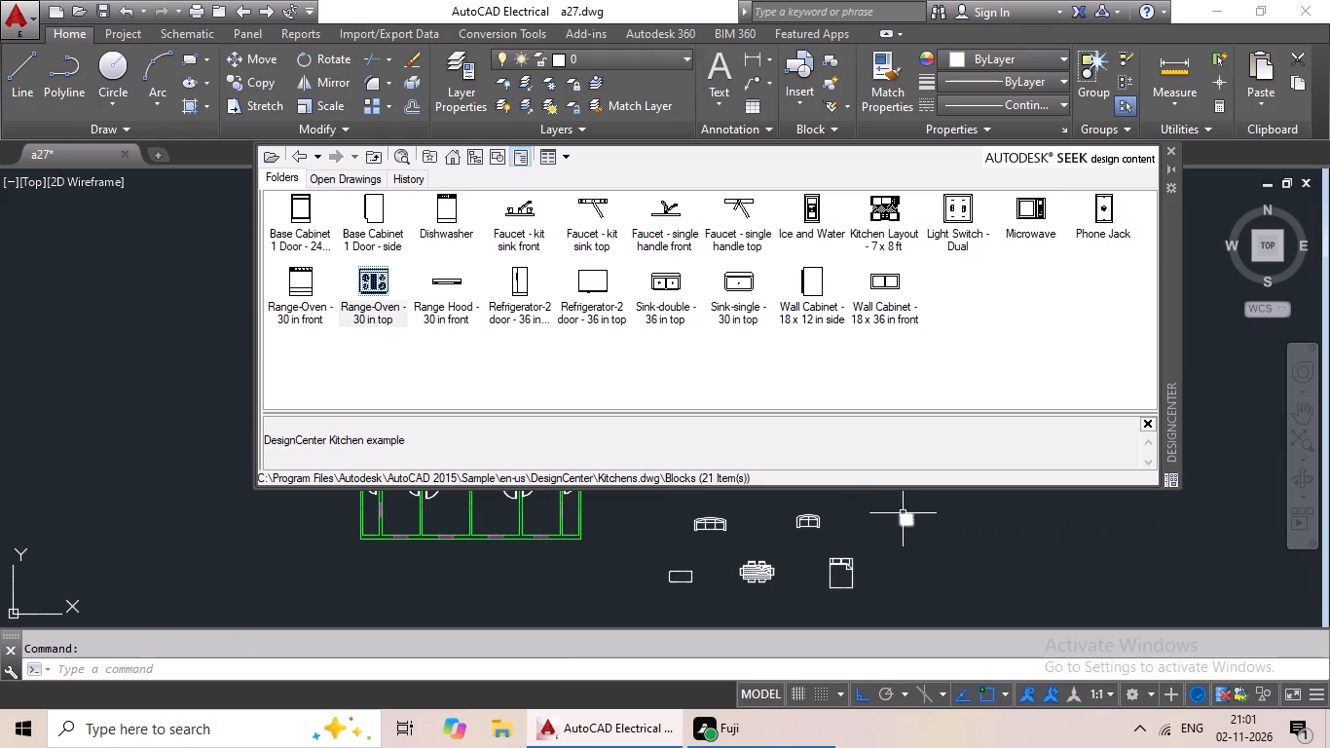
{"action": "double_click", "coordinate": [731, 283]}
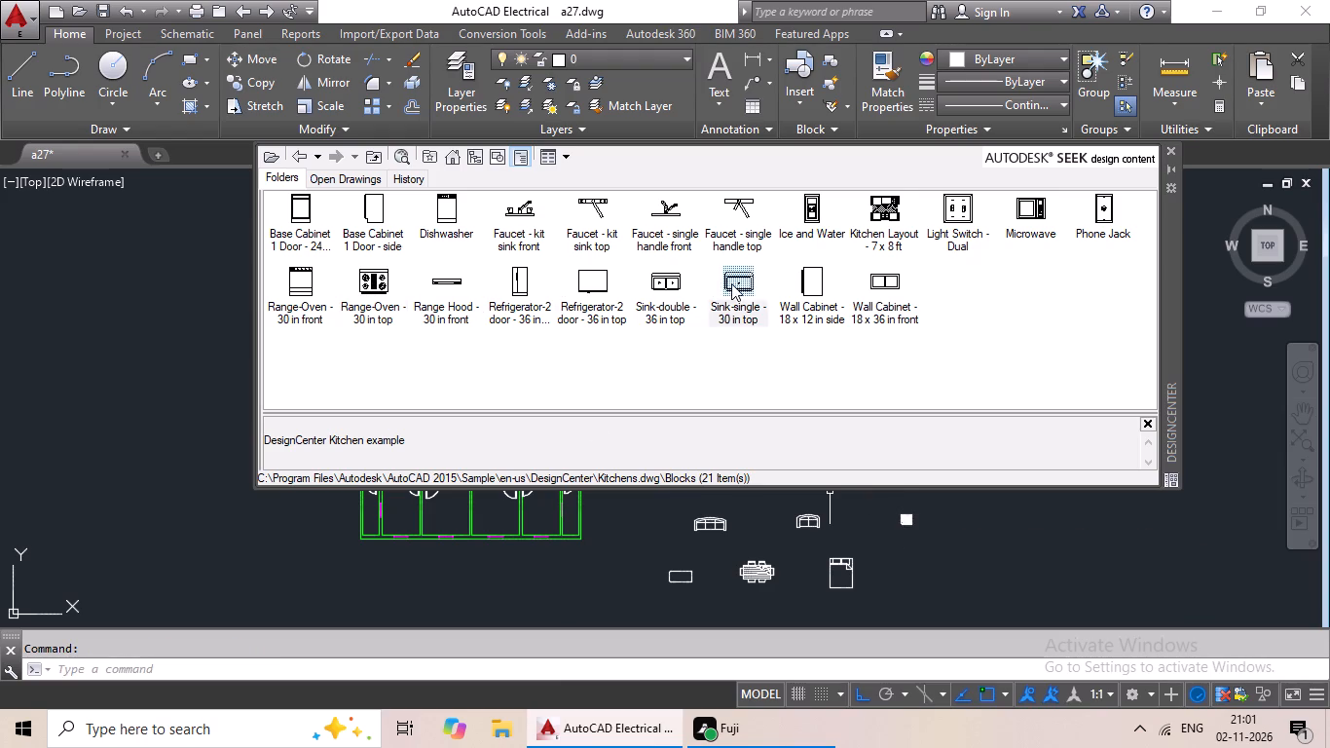
{"action": "left_click", "coordinate": [699, 477]}
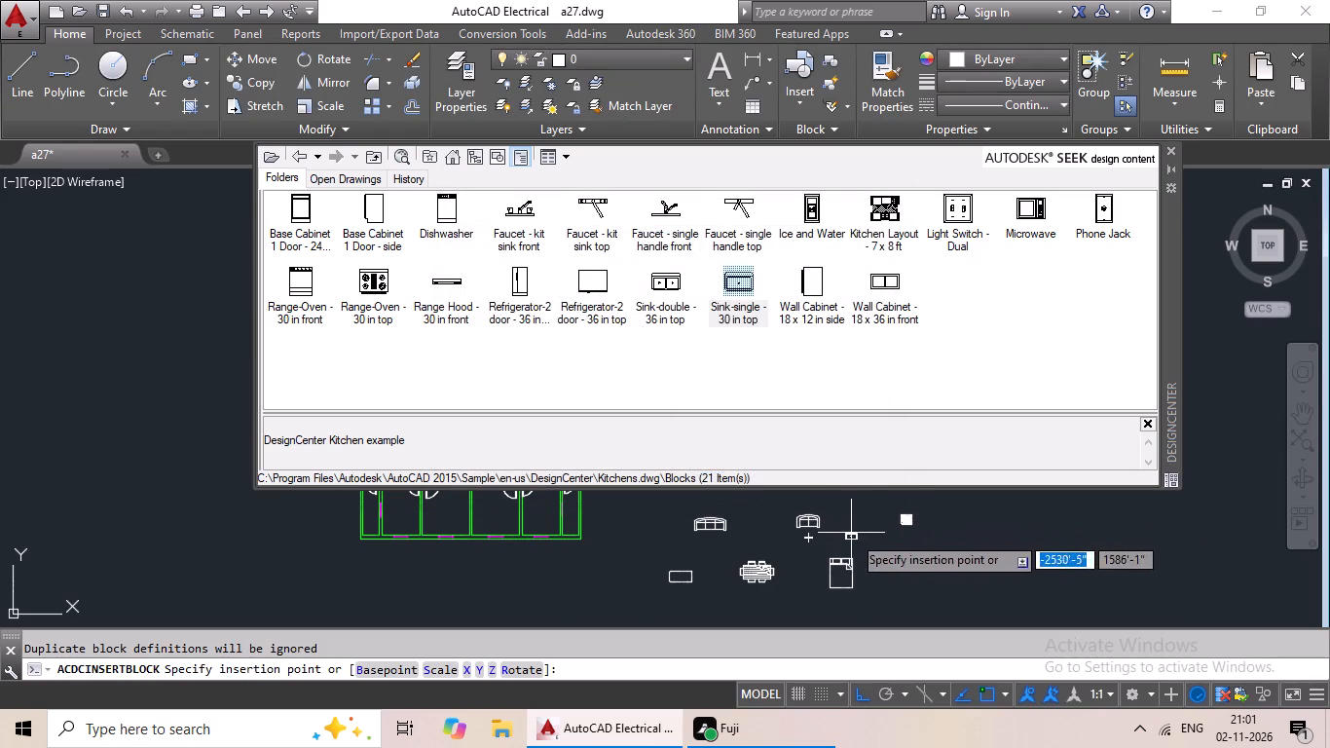
{"action": "left_click", "coordinate": [910, 559]}
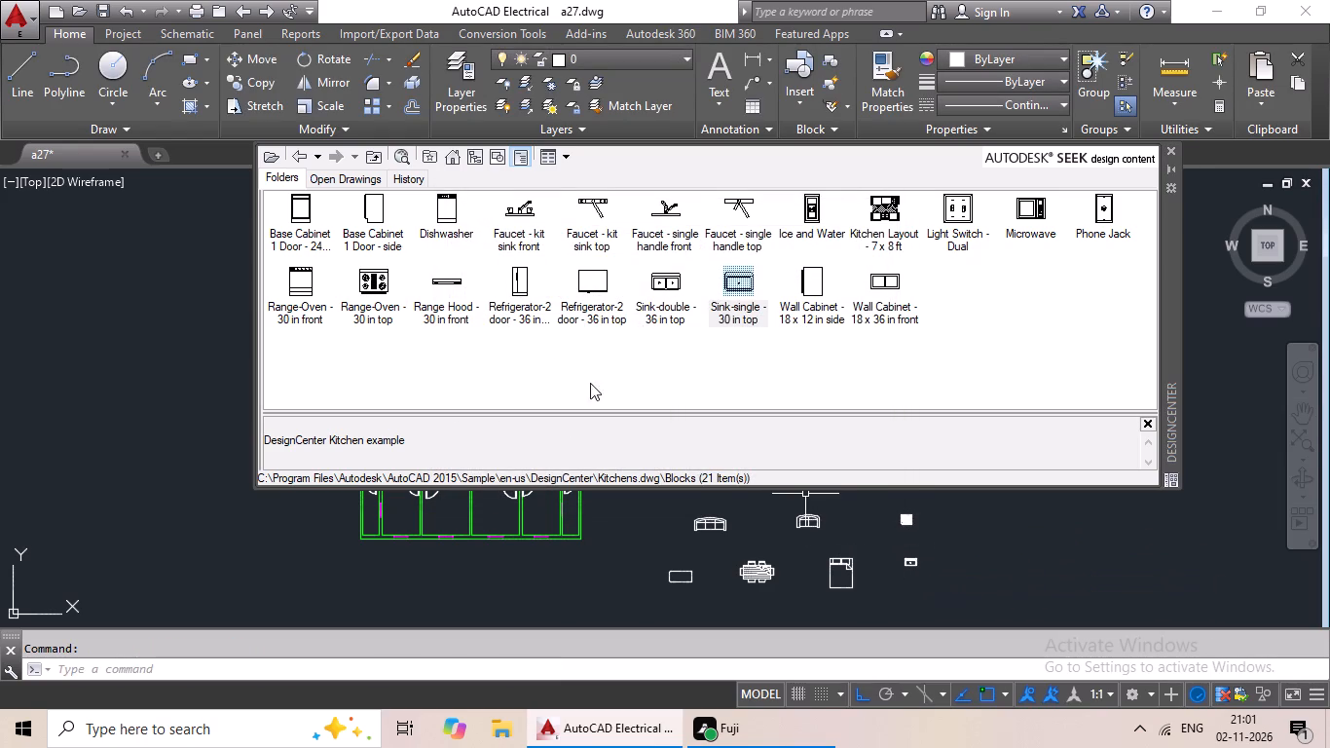
From the House Designer.dwg blocks, insert two Toilet - top blocks east of the range and sink, and close DesignCenter.
{"action": "left_click", "coordinate": [448, 160]}
{"action": "double_click", "coordinate": [451, 215]}
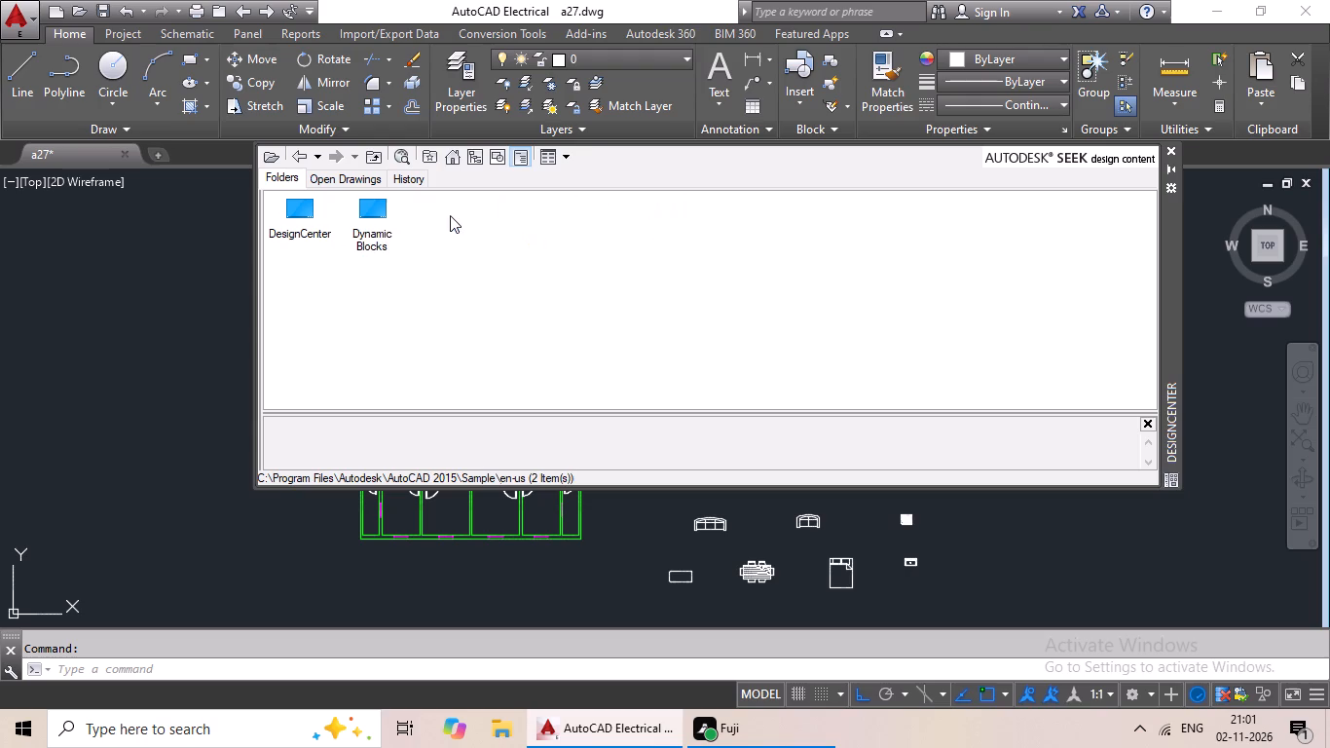
{"action": "double_click", "coordinate": [298, 232]}
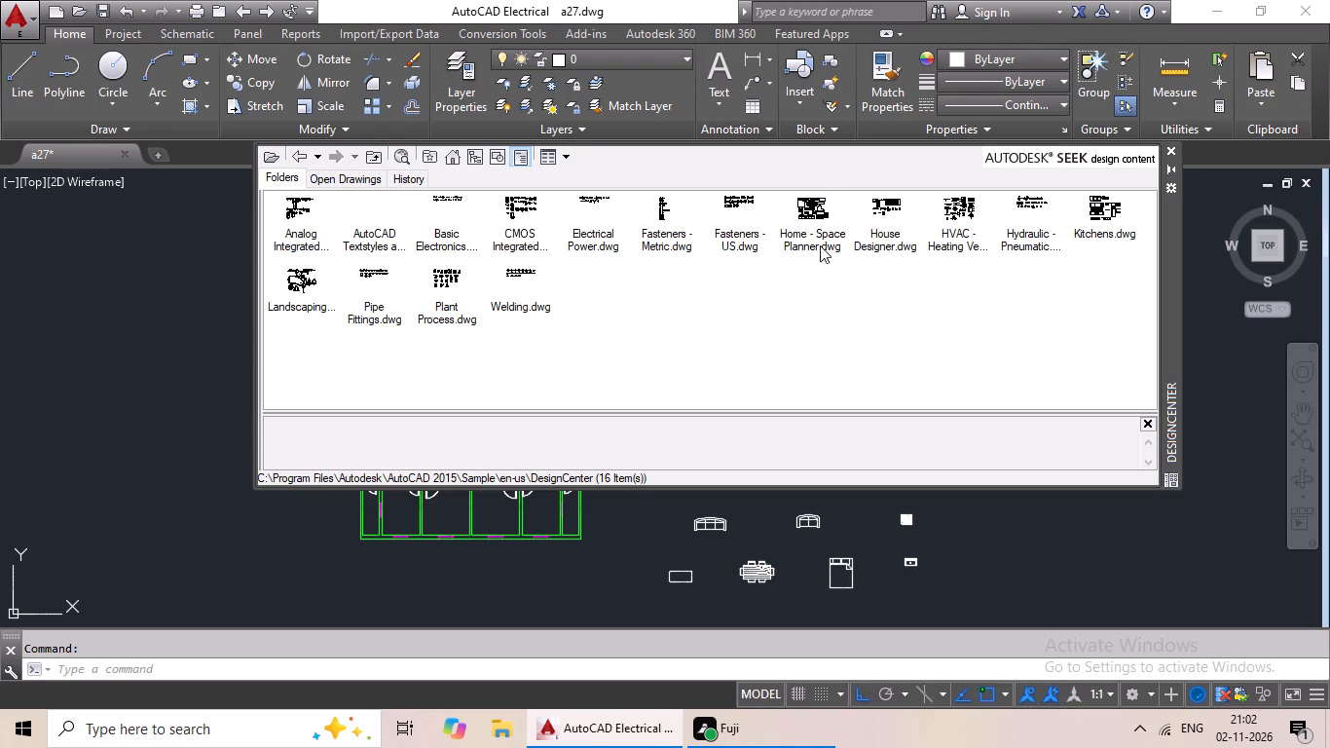
{"action": "double_click", "coordinate": [876, 227]}
{"action": "double_click", "coordinate": [287, 226]}
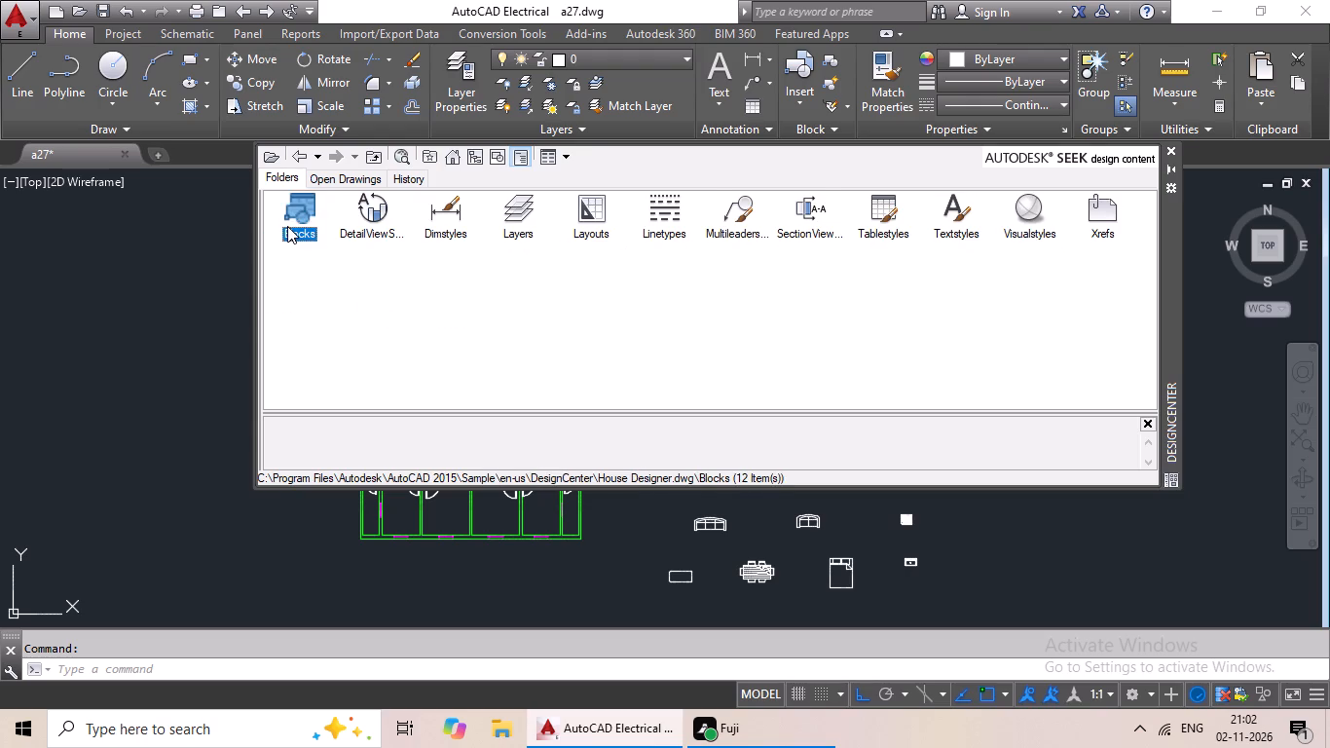
{"action": "double_click", "coordinate": [598, 292]}
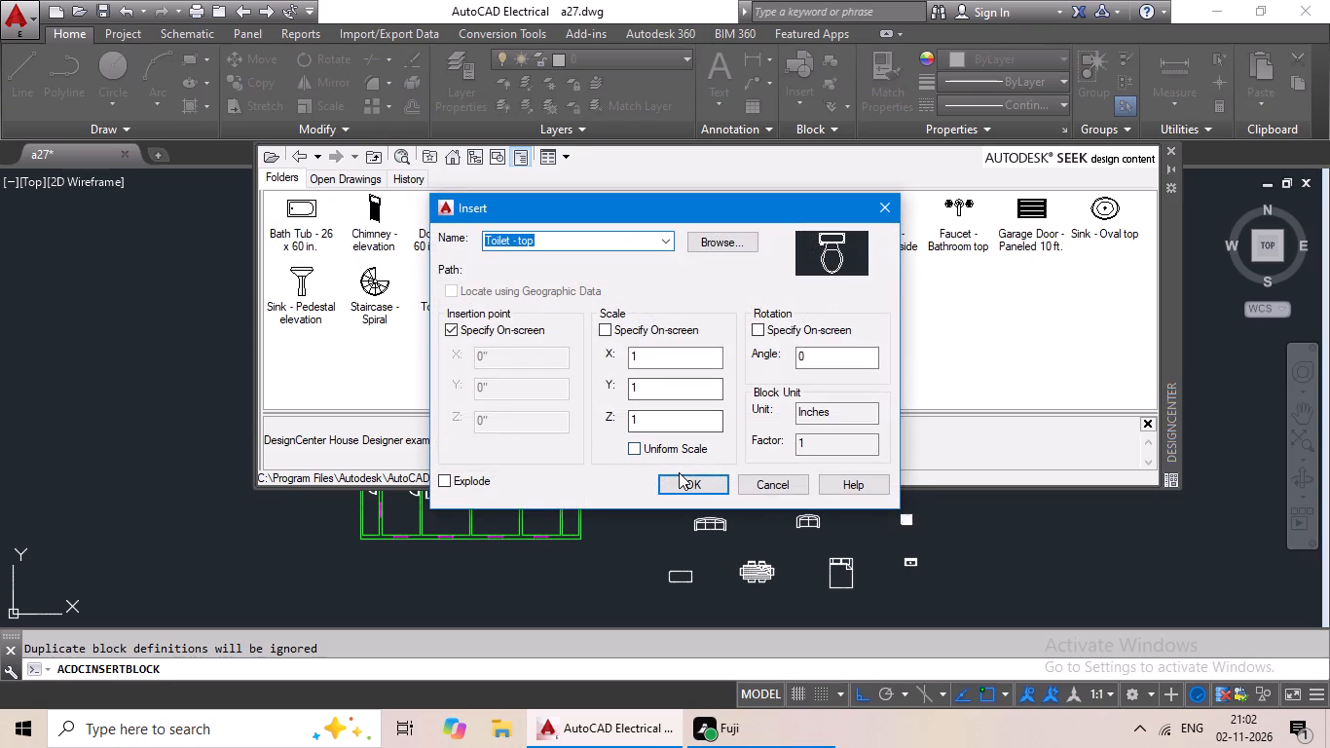
{"action": "left_click", "coordinate": [679, 472]}
{"action": "left_click", "coordinate": [679, 476]}
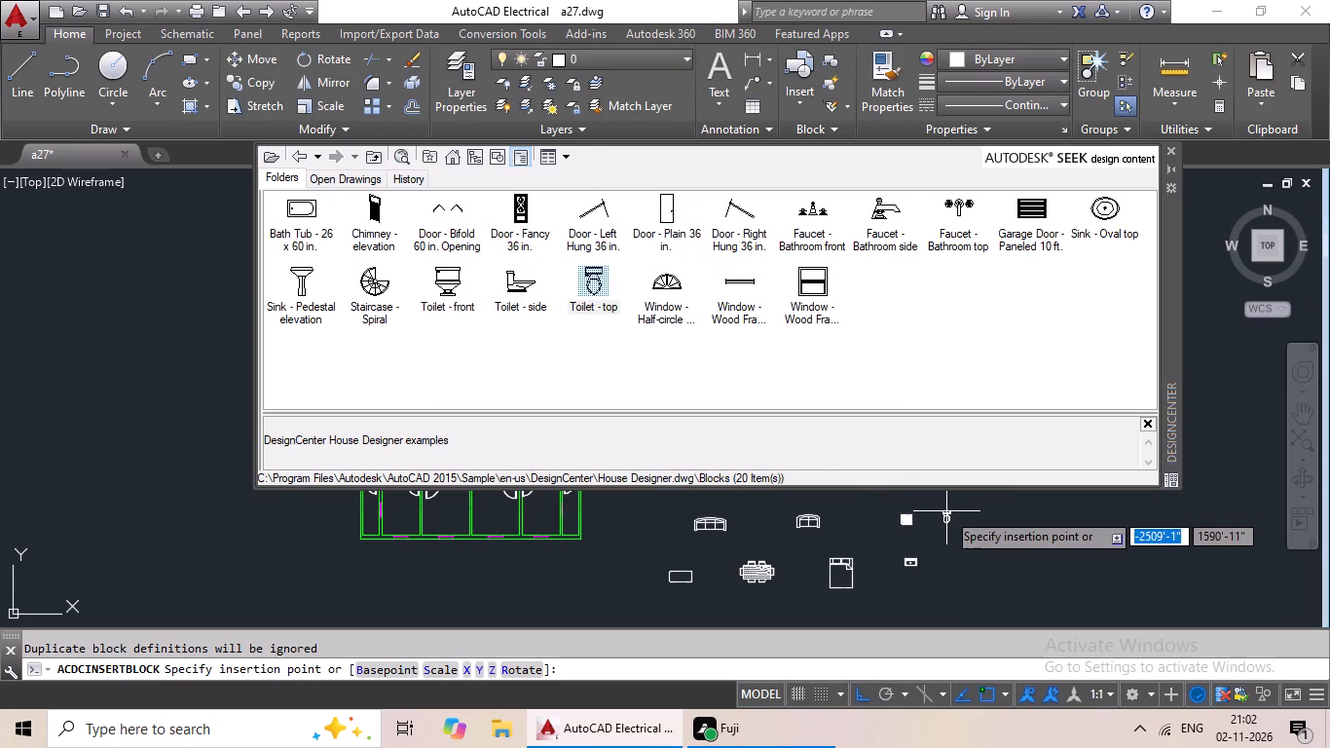
{"action": "left_click", "coordinate": [958, 512]}
{"action": "double_click", "coordinate": [592, 284]}
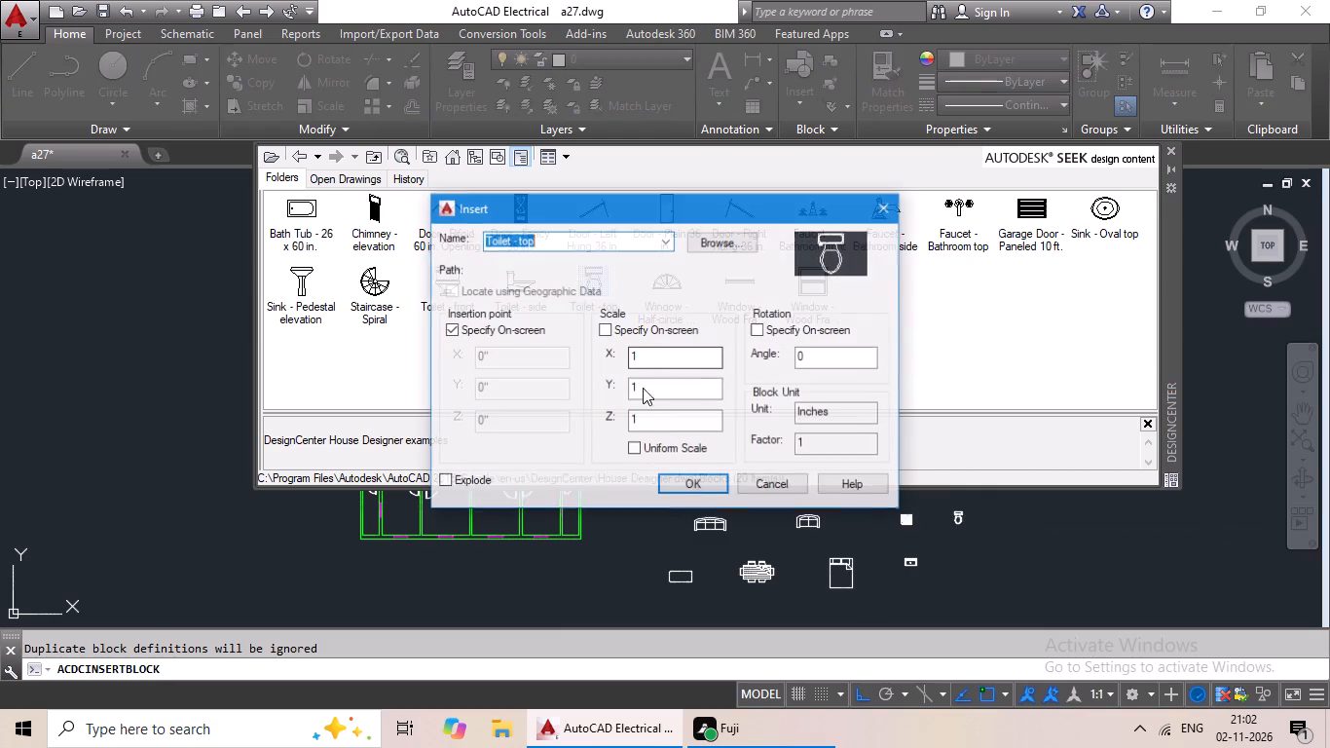
{"action": "left_click", "coordinate": [691, 495]}
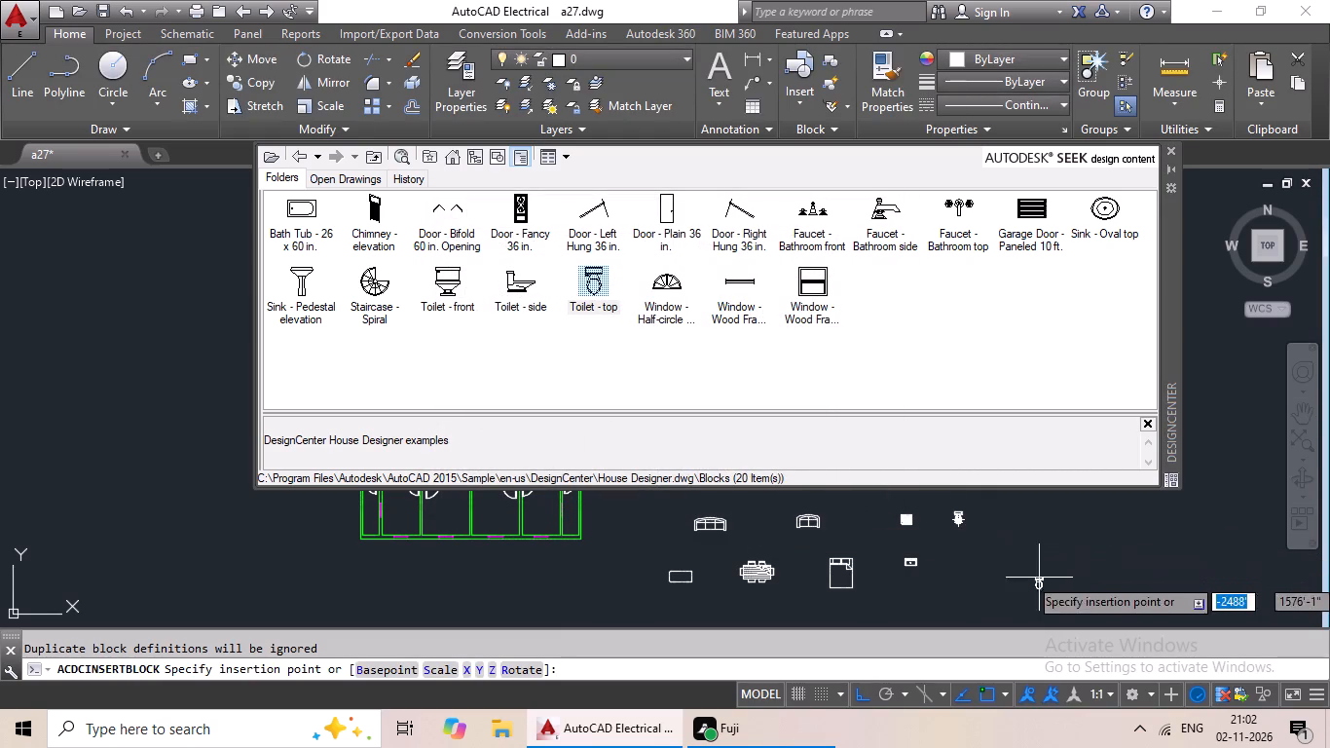
{"action": "left_click", "coordinate": [957, 560]}
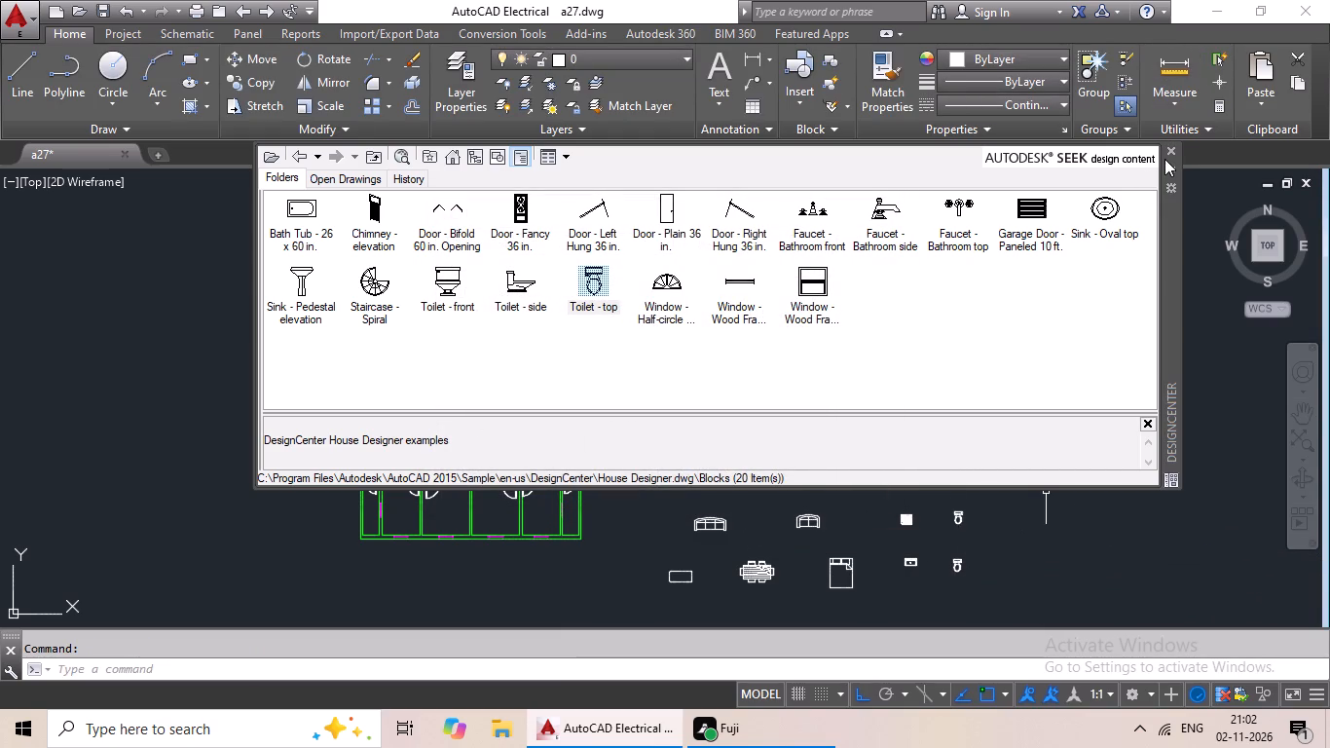
{"action": "left_click", "coordinate": [1168, 148]}
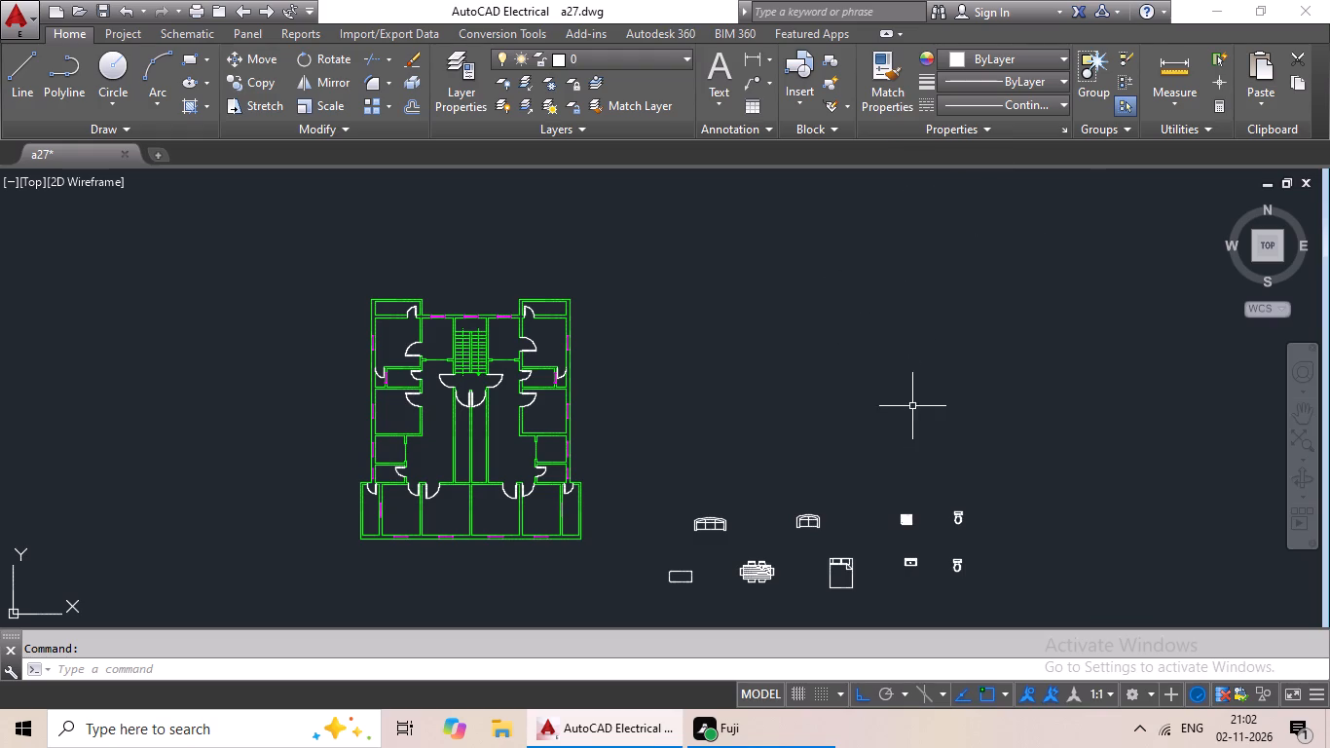
Rotate the queen bed block 90 degrees counterclockwise about its upper-left corner so its pillows face west.
{"action": "middle_click_drag", "start_coordinate": [923, 379], "coordinate": [868, 318]}
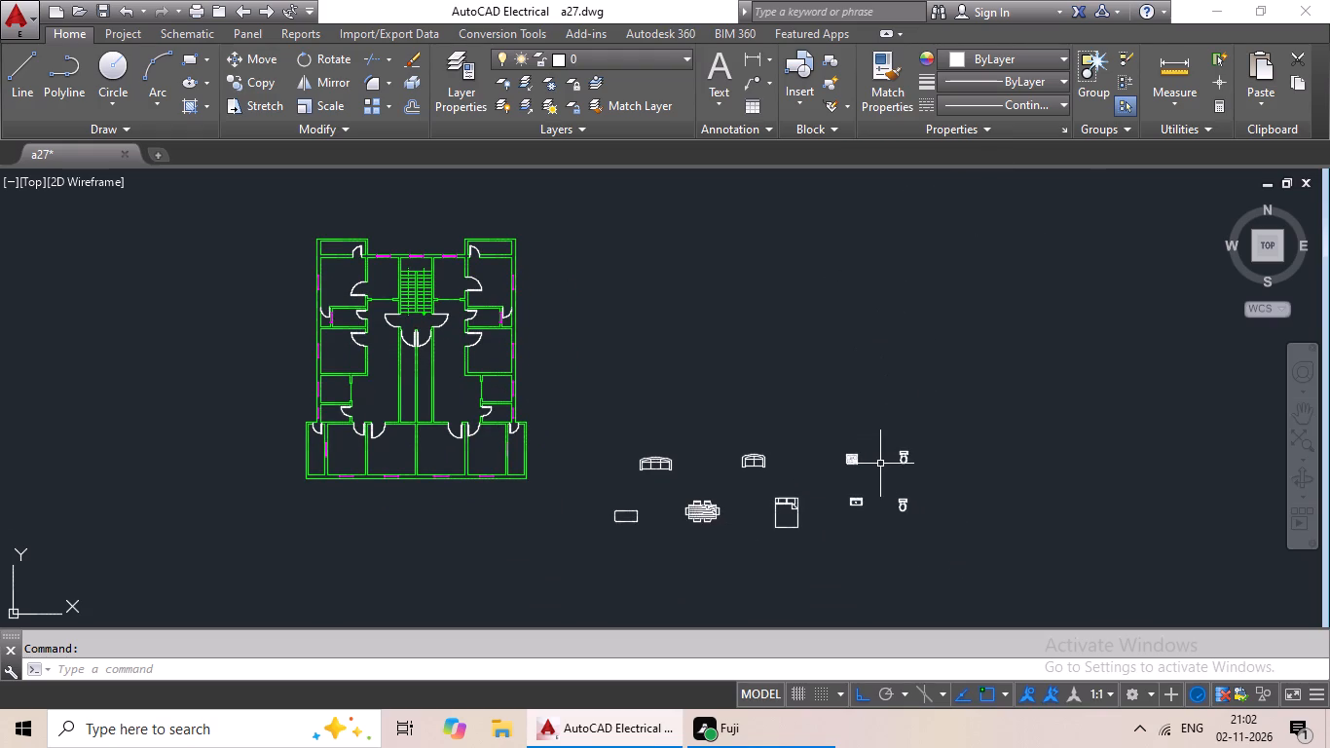
{"action": "scroll", "coordinate": [800, 523], "scroll_direction": "up", "scroll_amount": 4}
{"action": "middle_click_drag", "start_coordinate": [774, 459], "coordinate": [739, 319]}
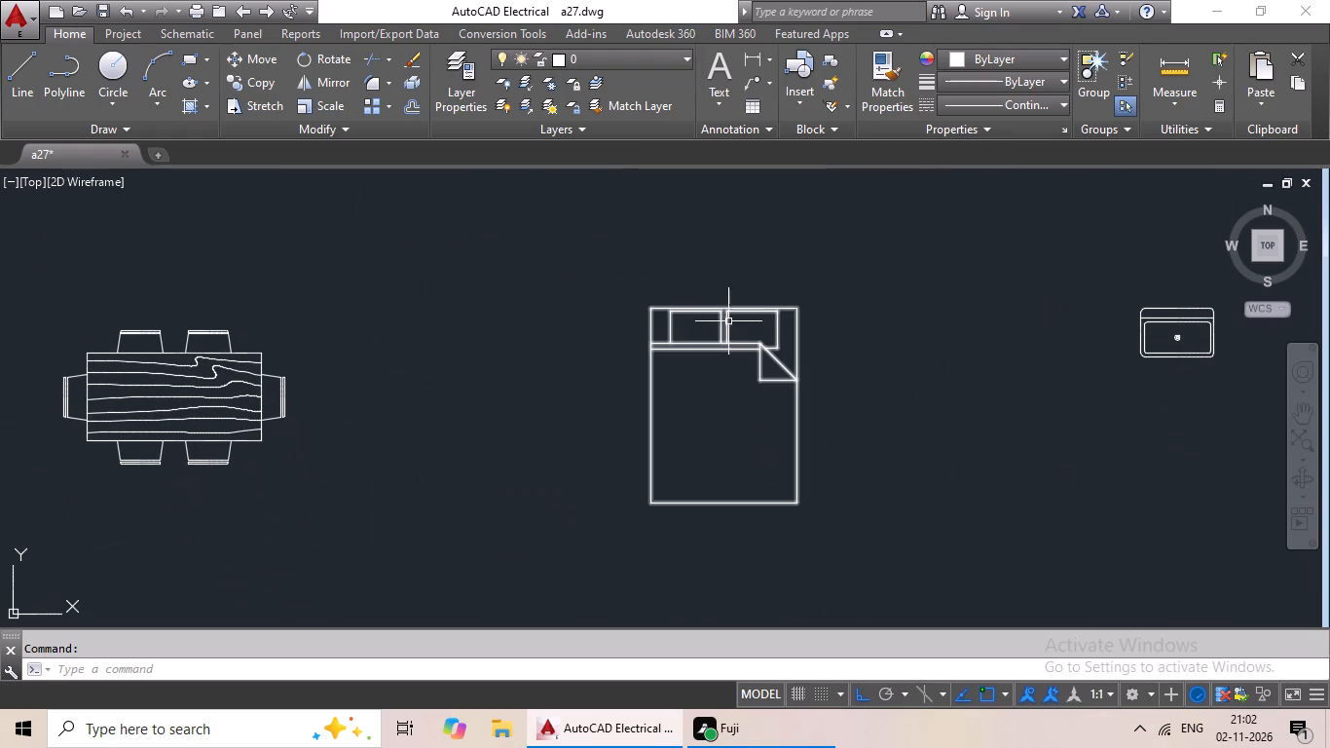
{"action": "left_click", "coordinate": [719, 328]}
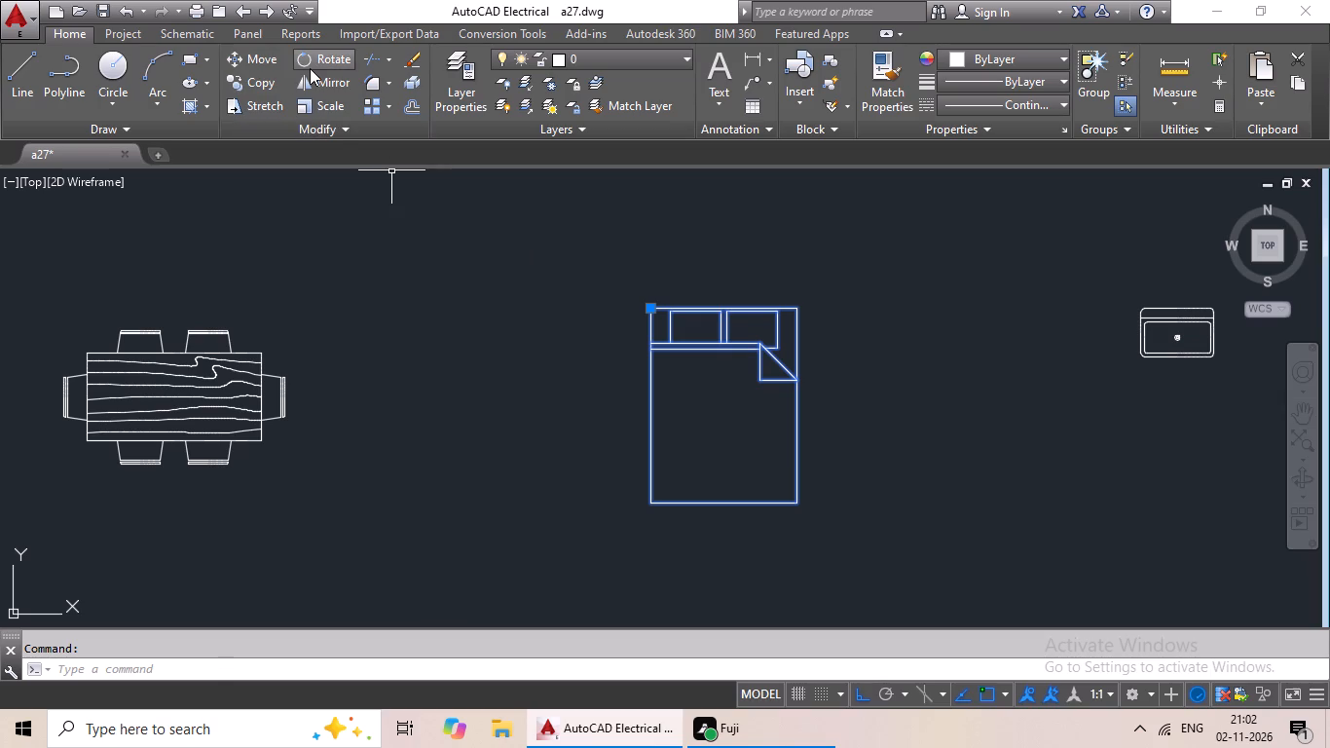
{"action": "left_click", "coordinate": [310, 68]}
{"action": "left_click", "coordinate": [651, 307]}
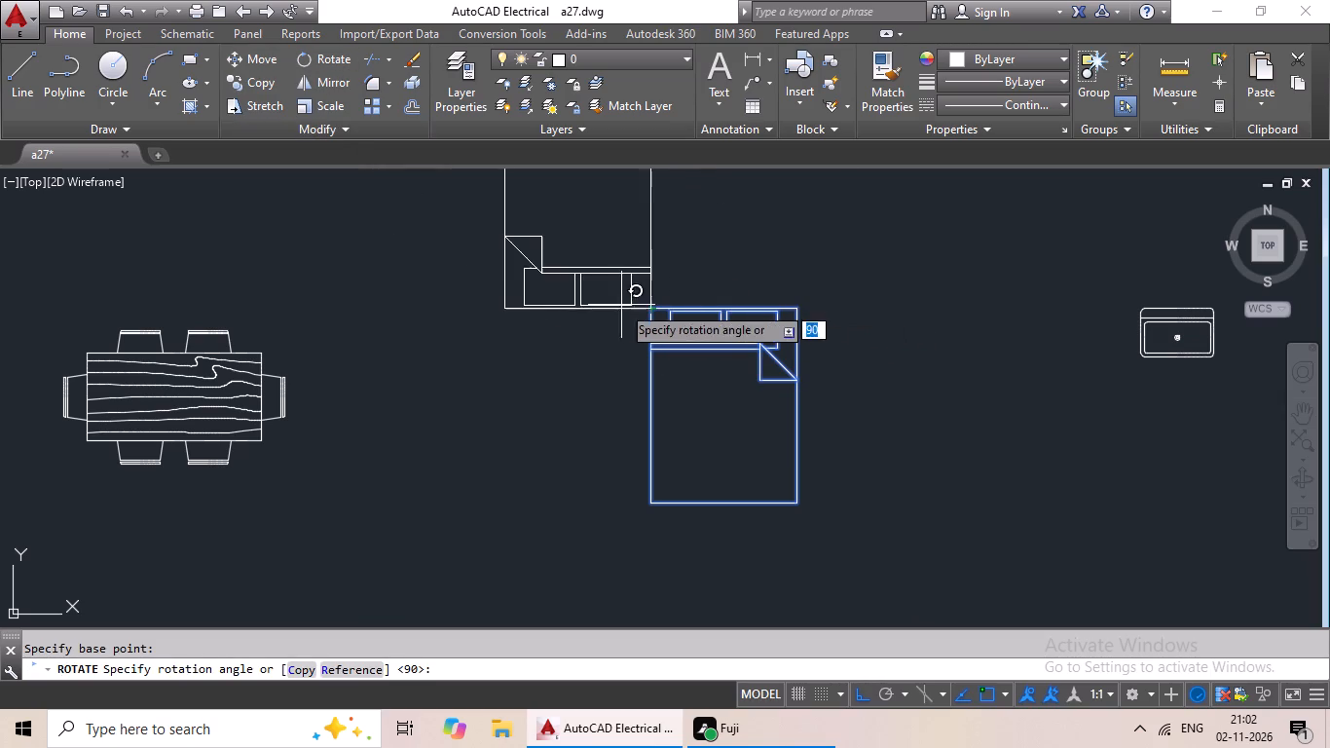
{"action": "left_click", "coordinate": [680, 197]}
Scale the queen bed by reference about its west edge's midpoint, using its full length as reference, to less than half its size.
{"action": "middle_click_drag", "start_coordinate": [747, 247], "coordinate": [712, 353]}
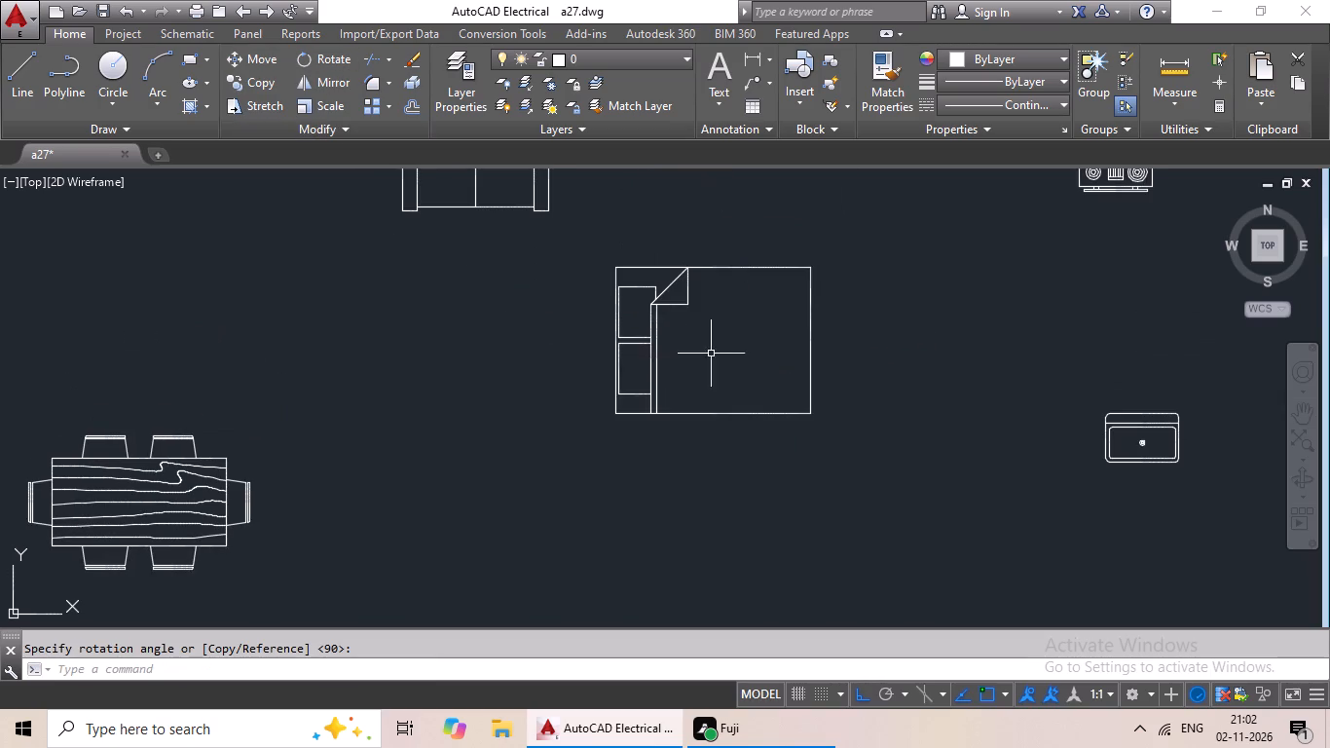
{"action": "left_click", "coordinate": [654, 362]}
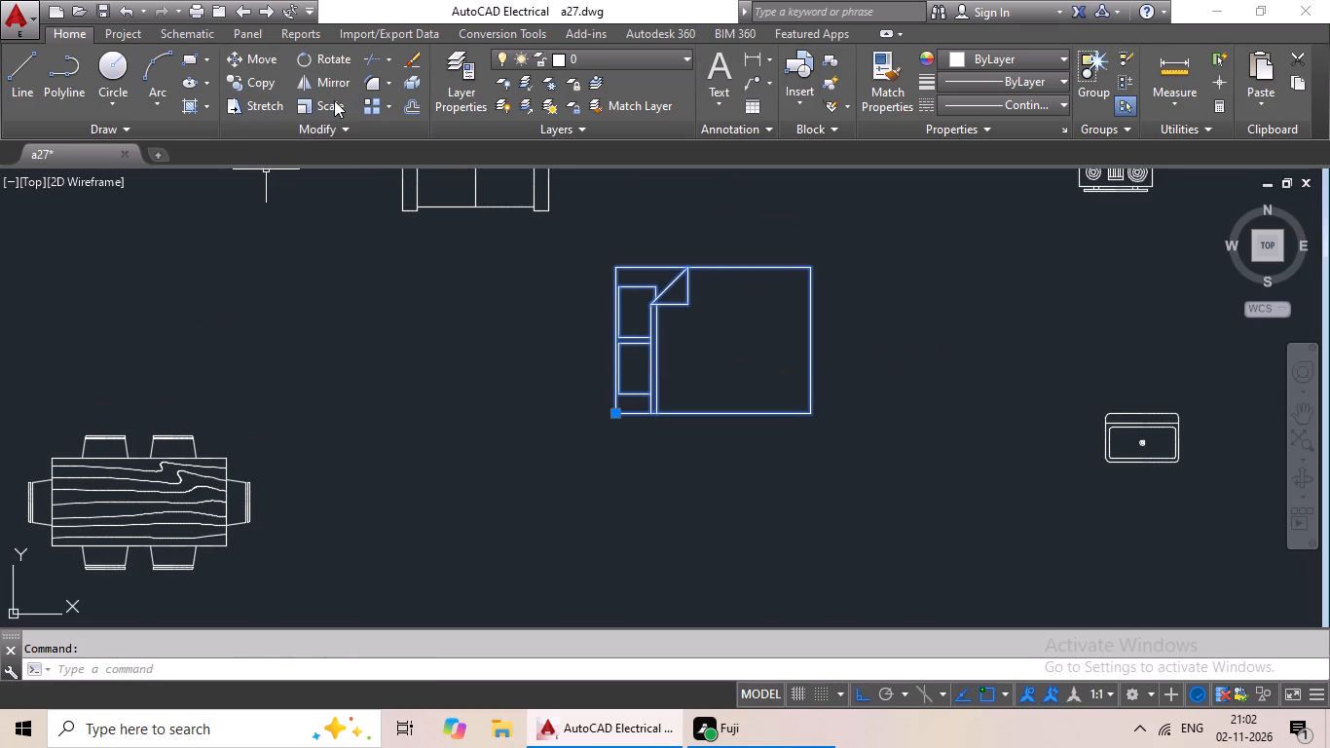
{"action": "left_click", "coordinate": [334, 100]}
{"action": "scroll", "coordinate": [639, 342], "scroll_direction": "up", "scroll_amount": 3}
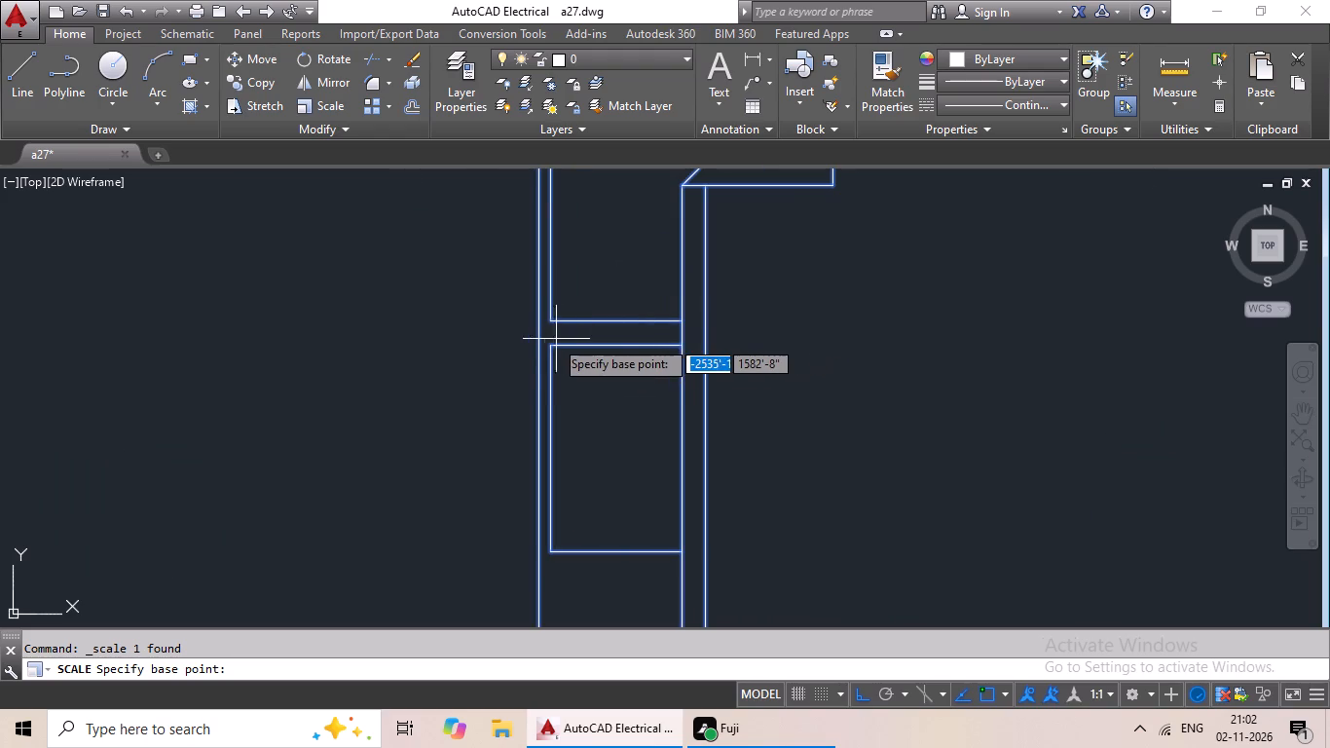
{"action": "left_click", "coordinate": [536, 330]}
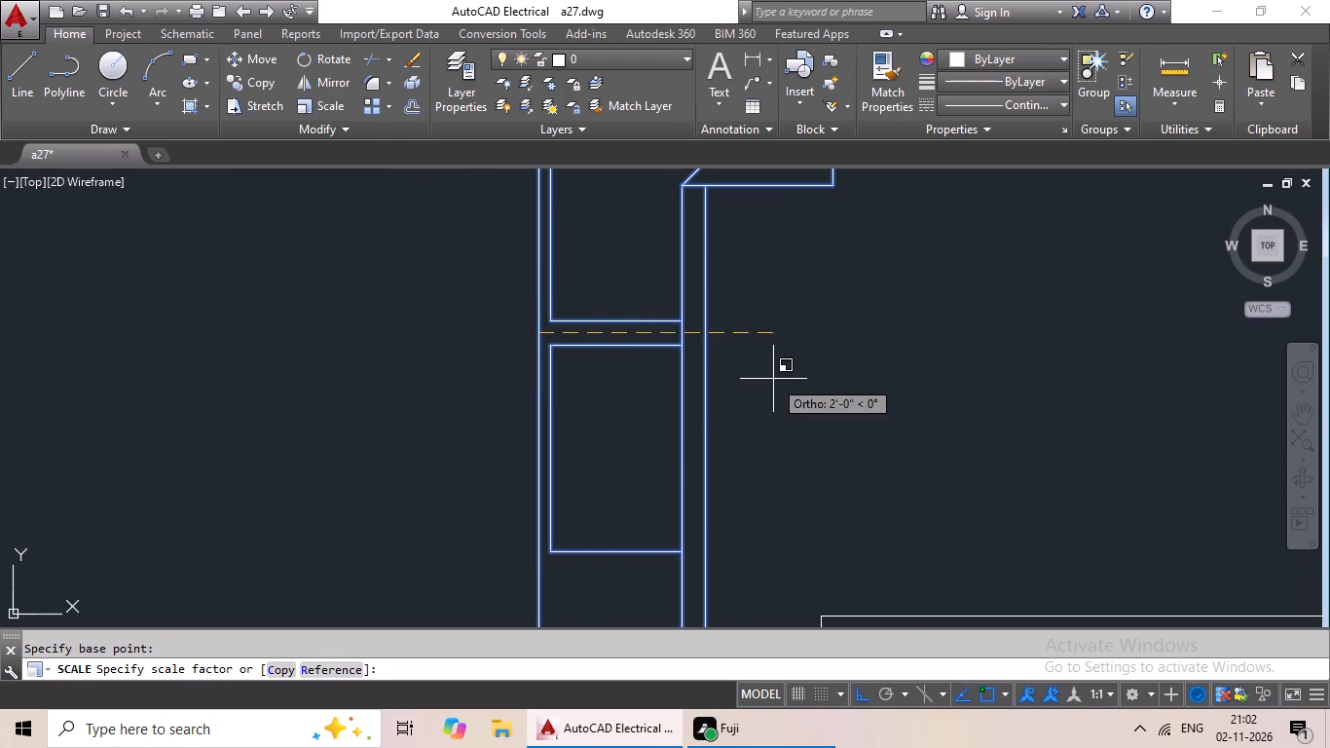
{"action": "left_click", "coordinate": [326, 670]}
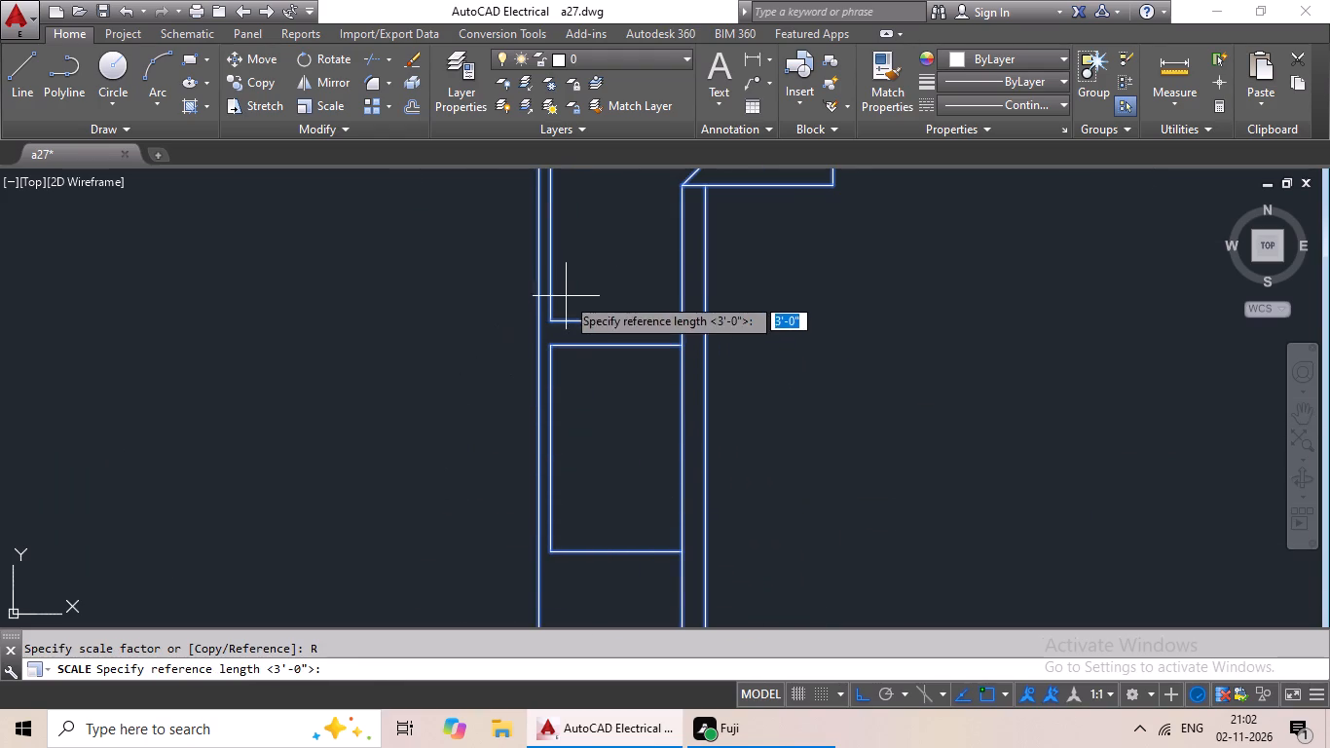
{"action": "left_click", "coordinate": [540, 333]}
{"action": "scroll", "coordinate": [753, 347], "scroll_direction": "down", "scroll_amount": 3}
{"action": "middle_click_drag", "start_coordinate": [802, 357], "coordinate": [582, 409]}
{"action": "scroll", "coordinate": [696, 396], "scroll_direction": "up", "scroll_amount": 2}
{"action": "left_click_drag", "start_coordinate": [647, 398], "coordinate": [626, 403]}
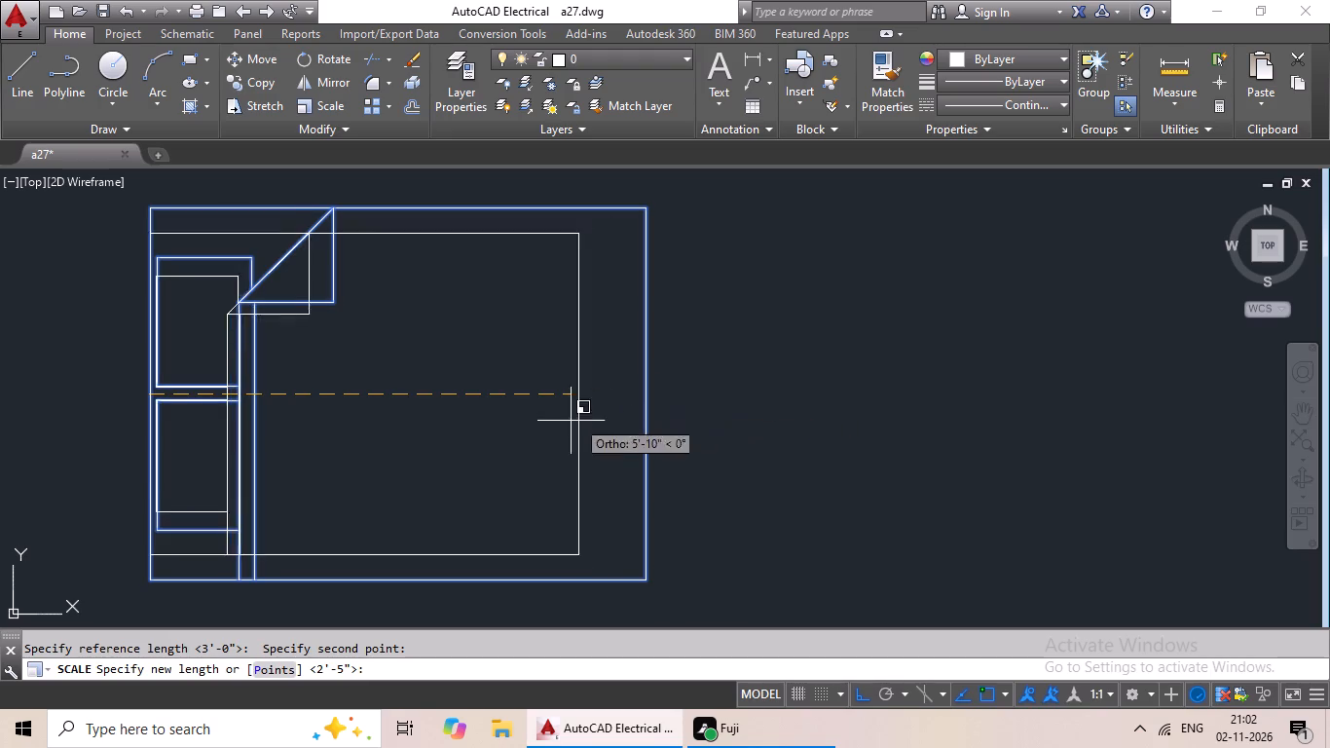
{"action": "left_click", "coordinate": [339, 466]}
{"action": "scroll", "coordinate": [418, 422], "scroll_direction": "down", "scroll_amount": 3}
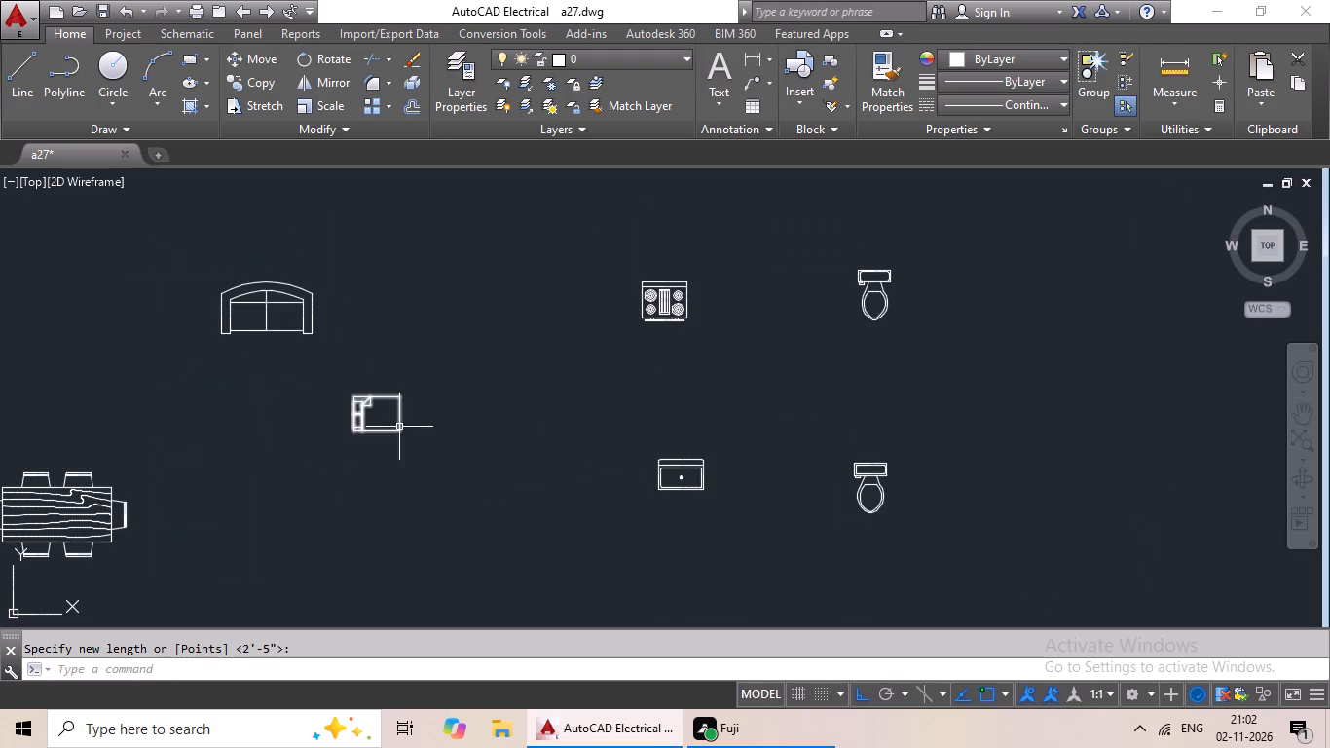
Copy the scaled bed and paste it near the northwest corner of the floor plan's upper west bedroom.
{"action": "left_click", "coordinate": [356, 407]}
{"action": "left_click", "coordinate": [356, 420]}
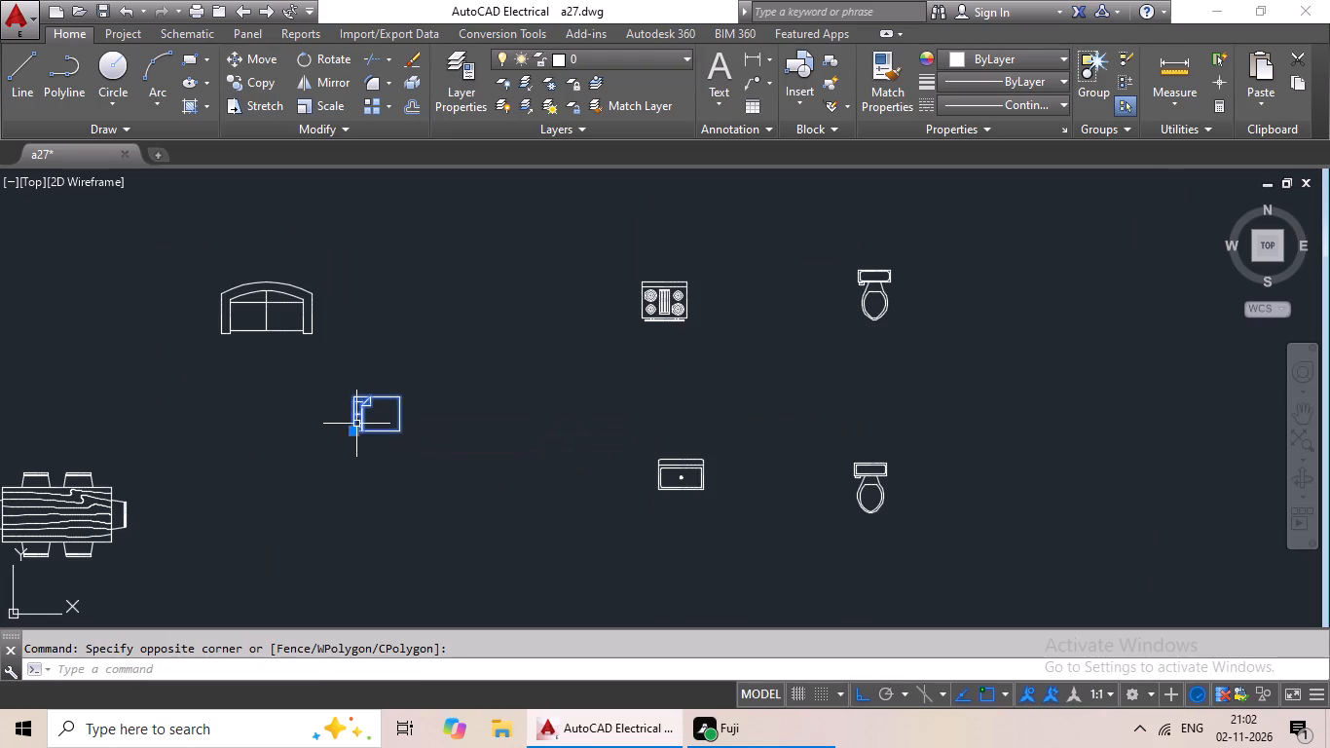
{"action": "key", "text": "ctrl+c"}
{"action": "key", "text": "ctrl+v"}
{"action": "scroll", "coordinate": [231, 437], "scroll_direction": "down", "scroll_amount": 2, "text": "ctrl"}
{"action": "middle_click_drag", "start_coordinate": [231, 437], "coordinate": [661, 380]}
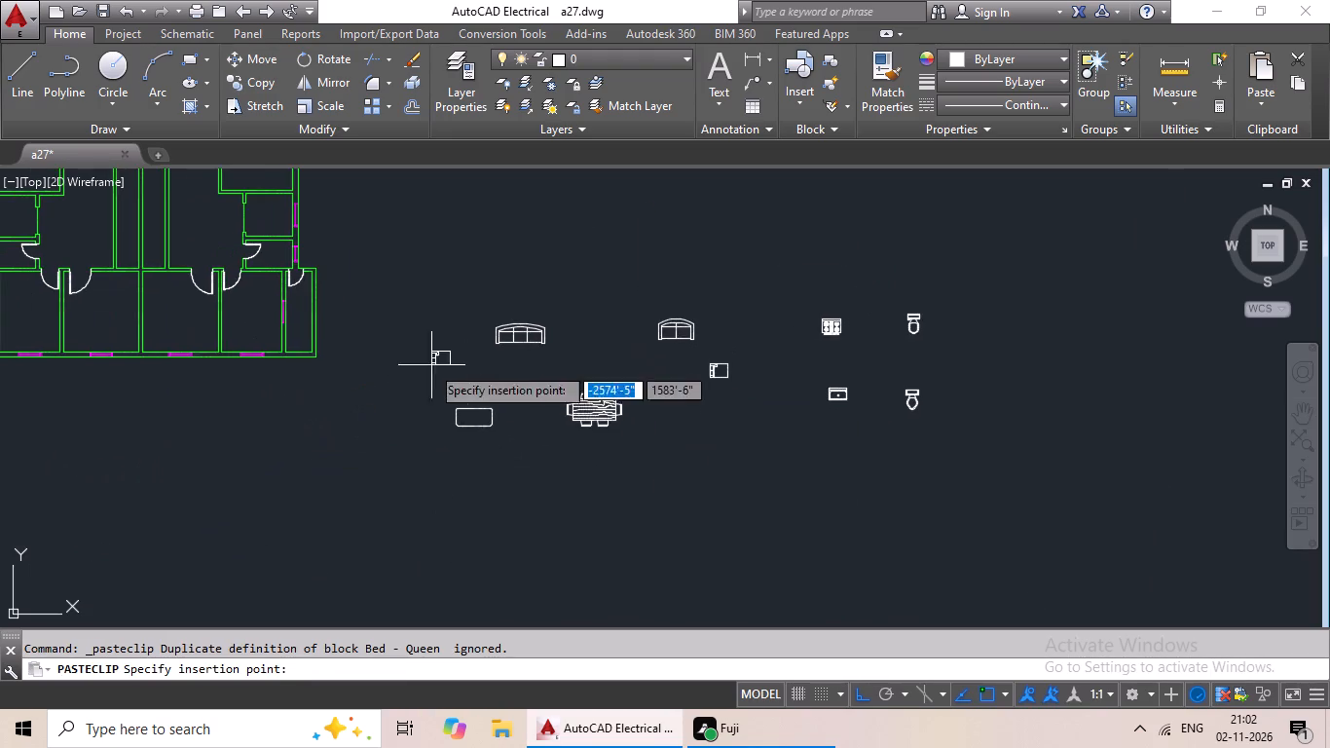
{"action": "middle_click_drag", "start_coordinate": [425, 307], "coordinate": [659, 419]}
{"action": "middle_click_drag", "start_coordinate": [631, 400], "coordinate": [781, 447]}
{"action": "middle_click_drag", "start_coordinate": [430, 321], "coordinate": [595, 452]}
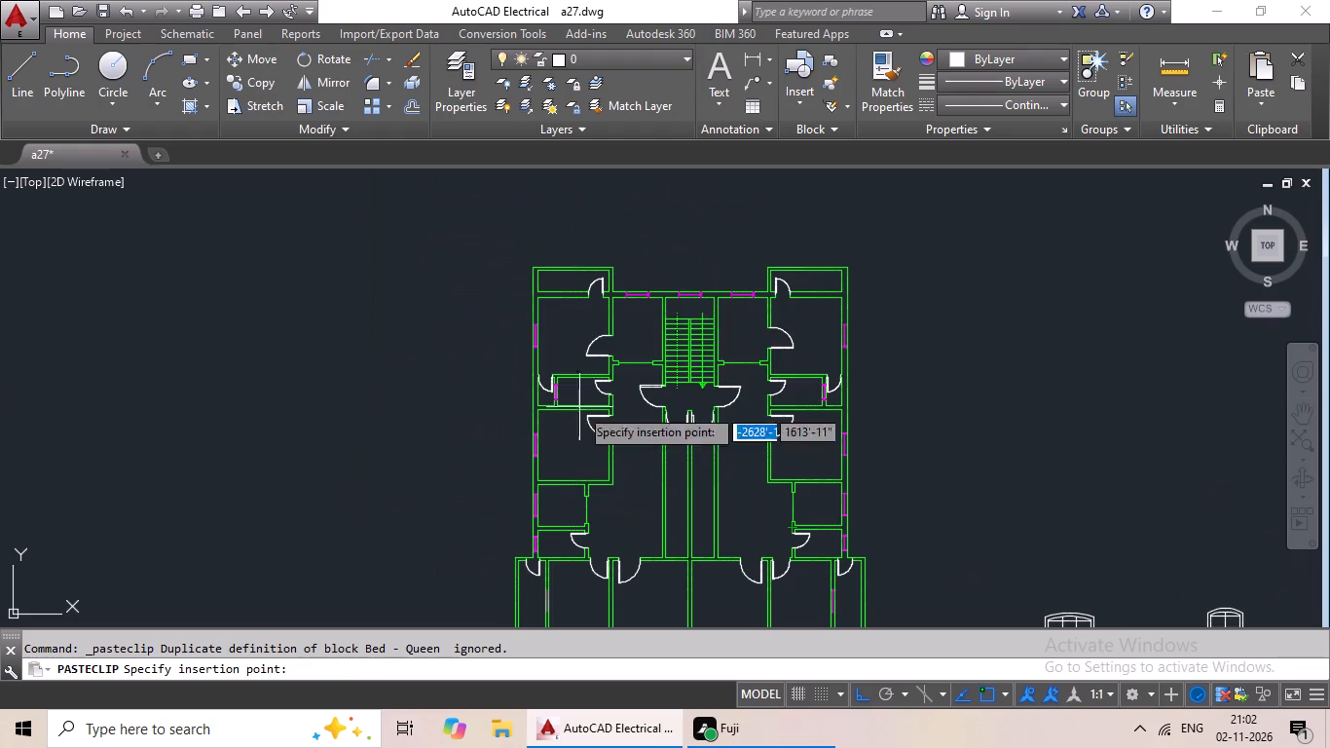
{"action": "scroll", "coordinate": [537, 299], "scroll_direction": "up", "scroll_amount": 5}
{"action": "scroll", "coordinate": [569, 361], "scroll_direction": "down", "scroll_amount": 2}
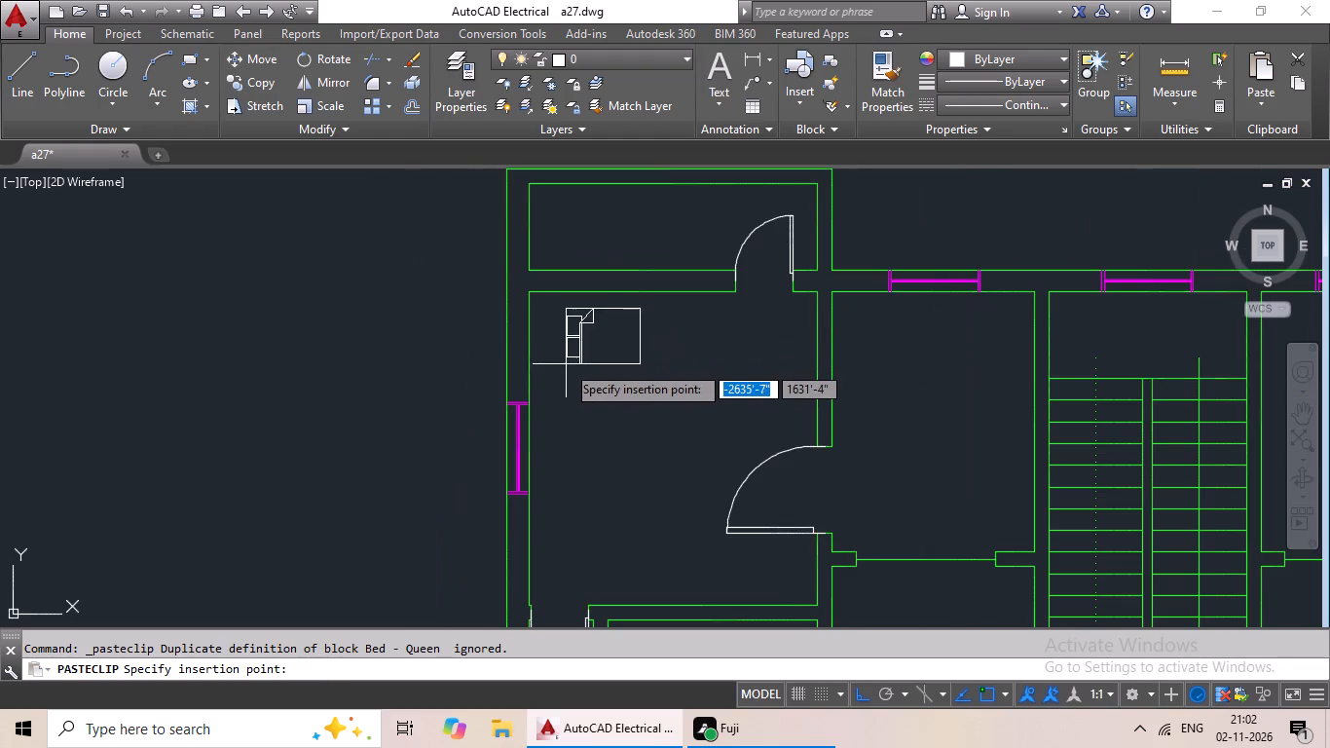
{"action": "left_click", "coordinate": [549, 362]}
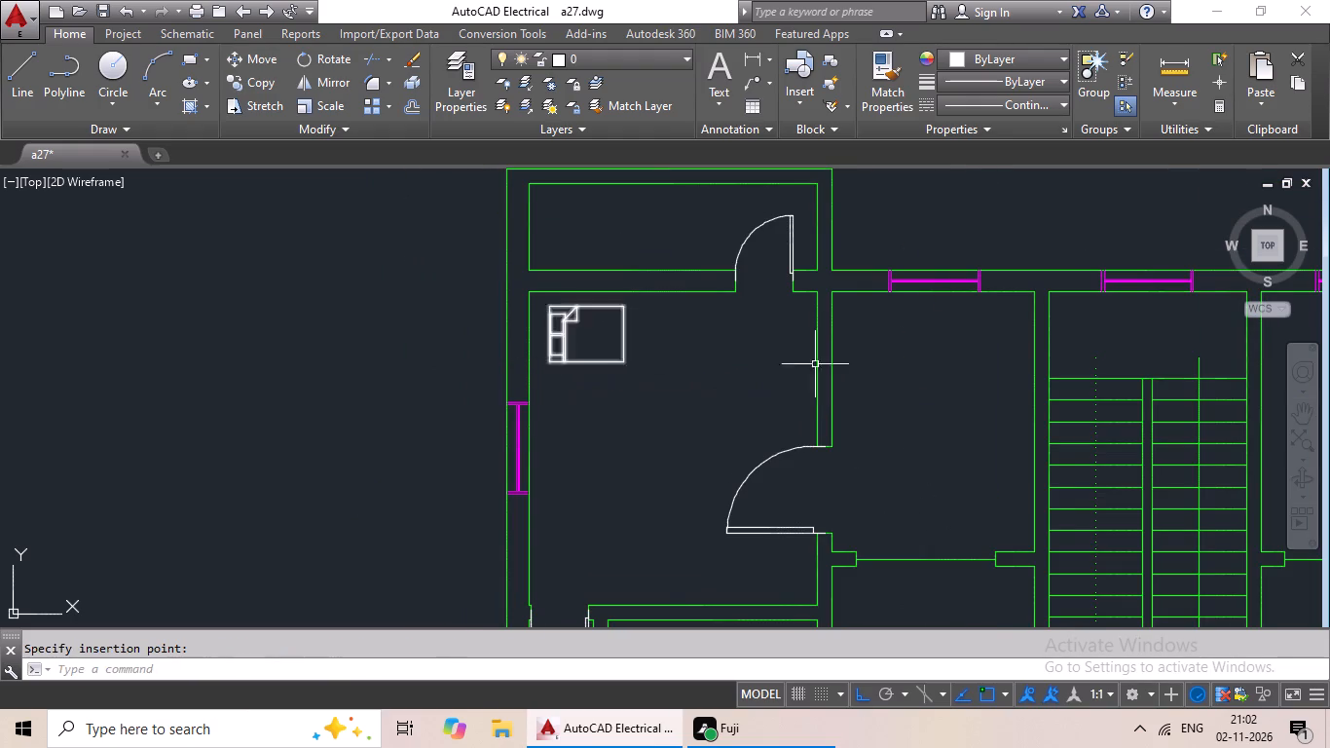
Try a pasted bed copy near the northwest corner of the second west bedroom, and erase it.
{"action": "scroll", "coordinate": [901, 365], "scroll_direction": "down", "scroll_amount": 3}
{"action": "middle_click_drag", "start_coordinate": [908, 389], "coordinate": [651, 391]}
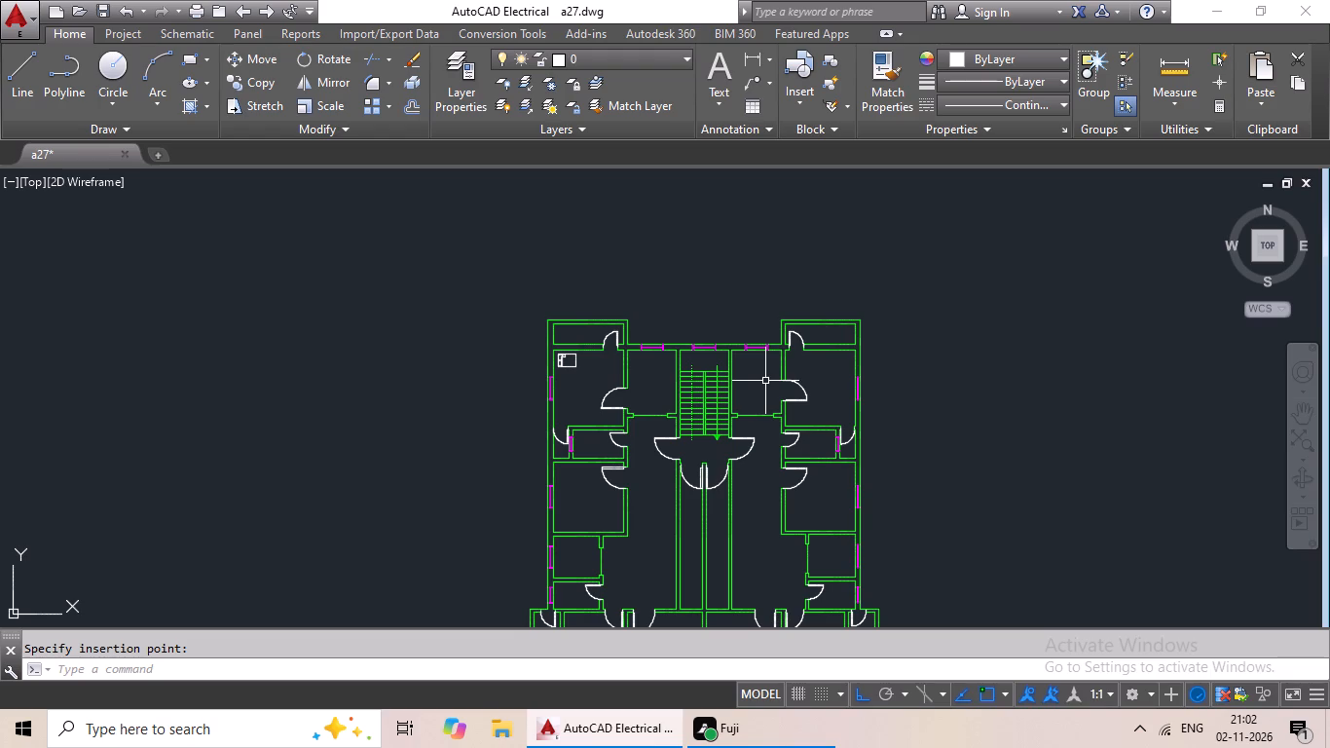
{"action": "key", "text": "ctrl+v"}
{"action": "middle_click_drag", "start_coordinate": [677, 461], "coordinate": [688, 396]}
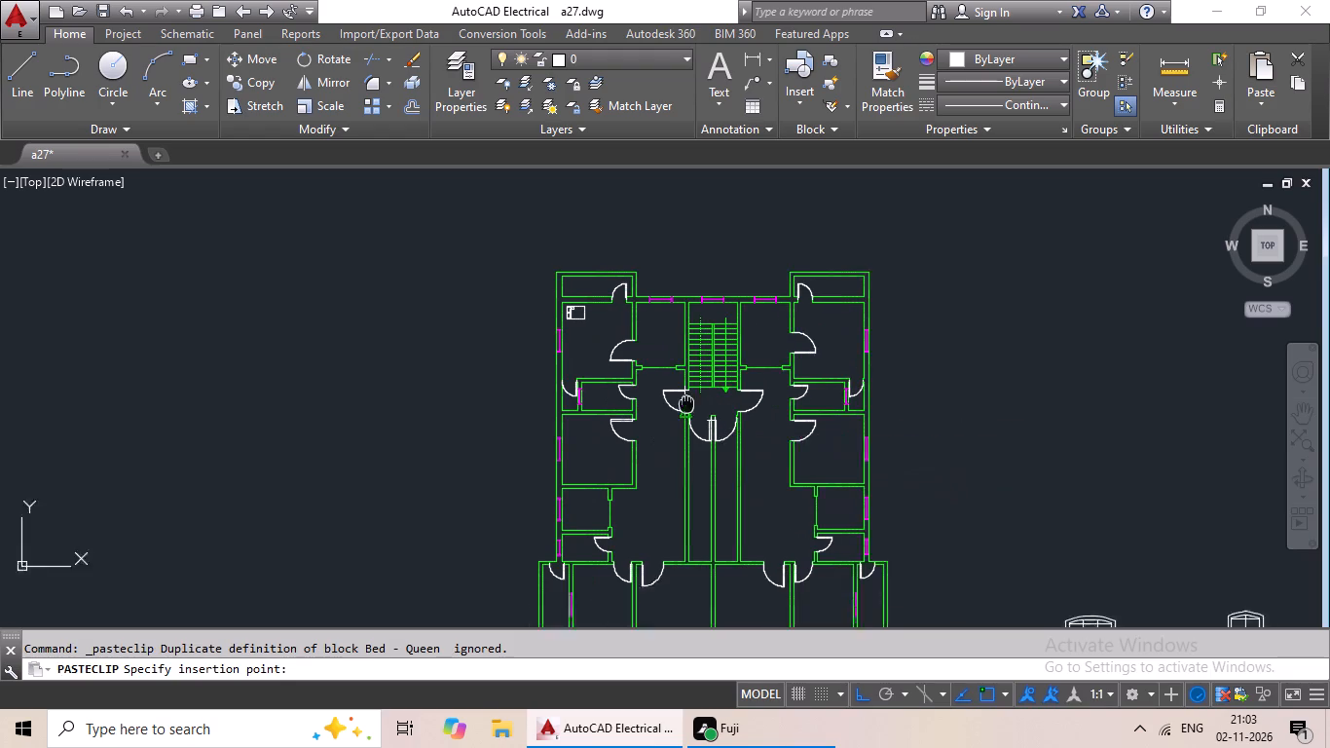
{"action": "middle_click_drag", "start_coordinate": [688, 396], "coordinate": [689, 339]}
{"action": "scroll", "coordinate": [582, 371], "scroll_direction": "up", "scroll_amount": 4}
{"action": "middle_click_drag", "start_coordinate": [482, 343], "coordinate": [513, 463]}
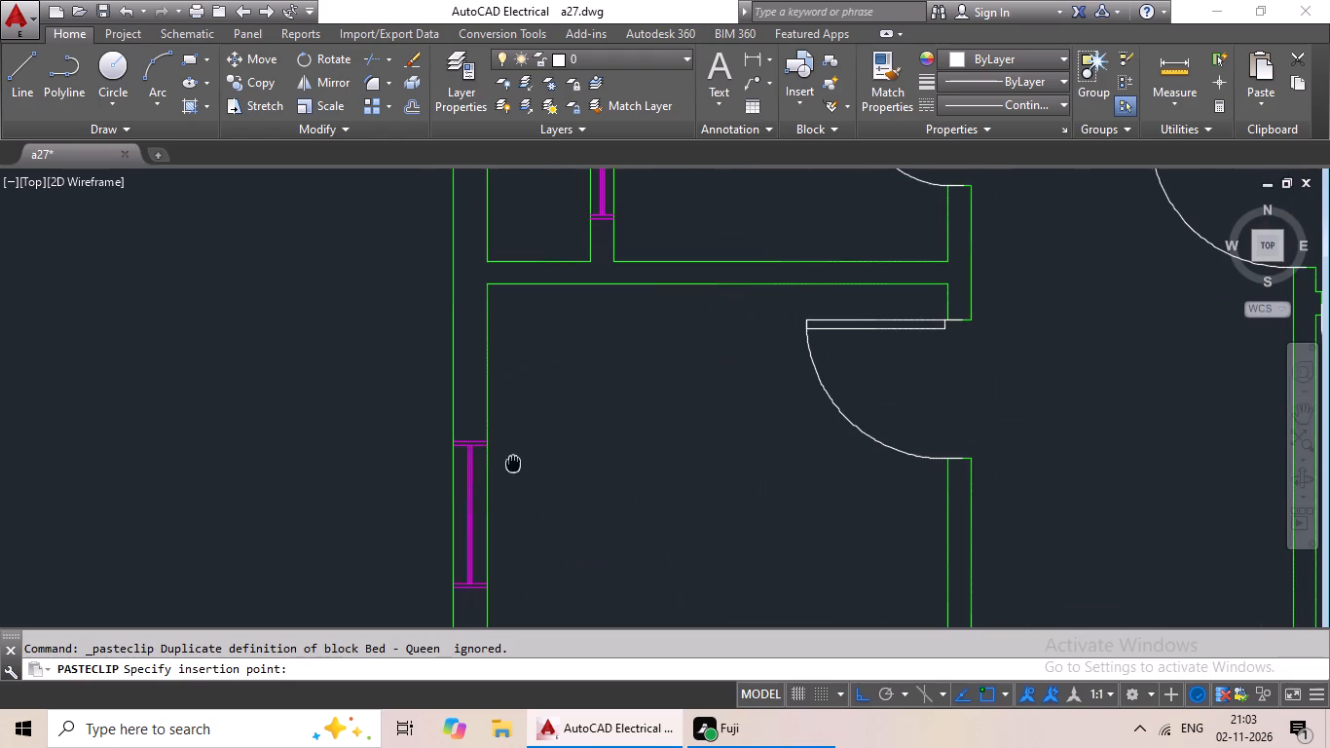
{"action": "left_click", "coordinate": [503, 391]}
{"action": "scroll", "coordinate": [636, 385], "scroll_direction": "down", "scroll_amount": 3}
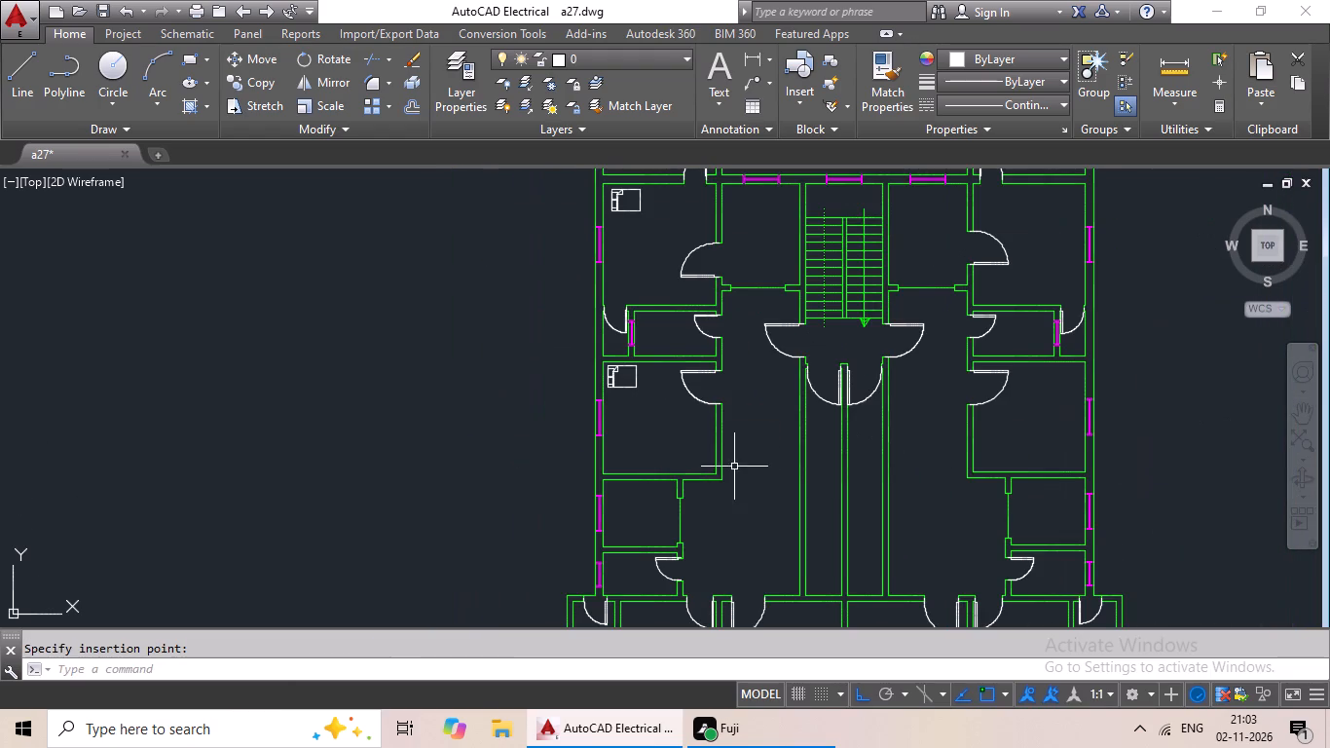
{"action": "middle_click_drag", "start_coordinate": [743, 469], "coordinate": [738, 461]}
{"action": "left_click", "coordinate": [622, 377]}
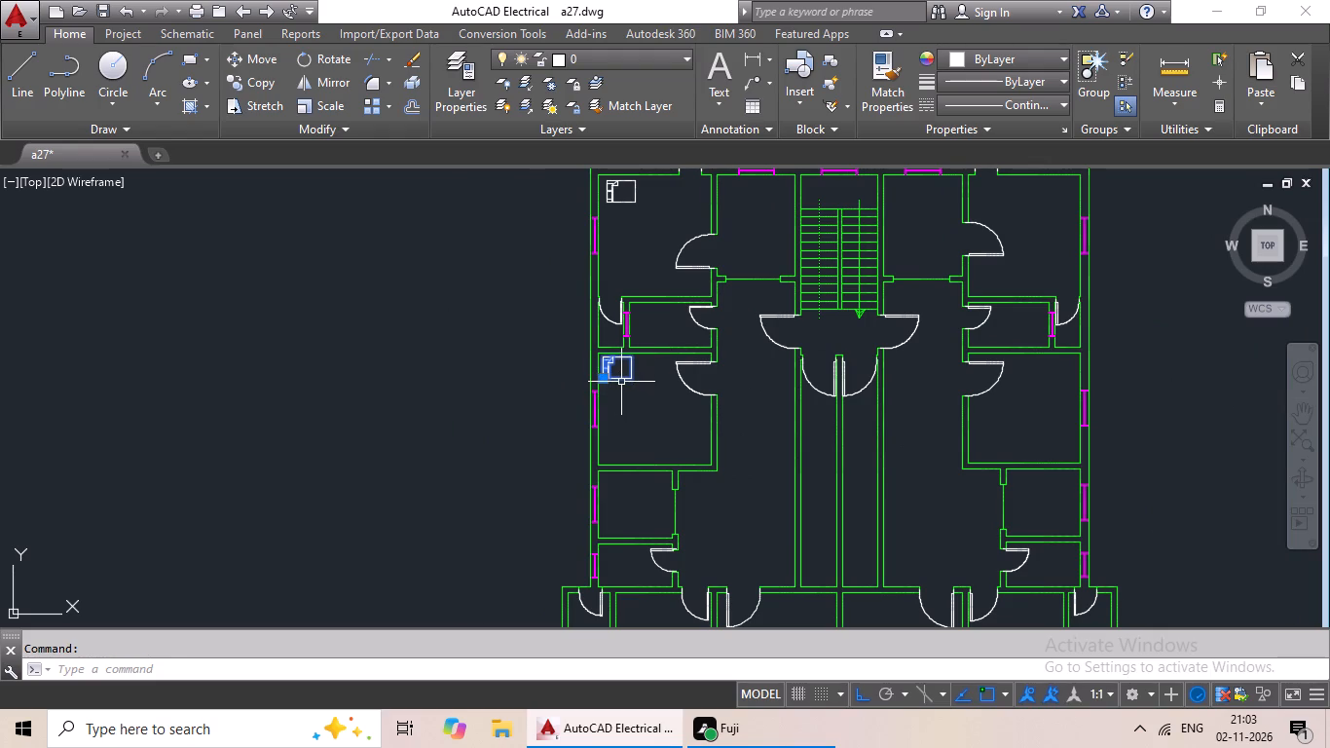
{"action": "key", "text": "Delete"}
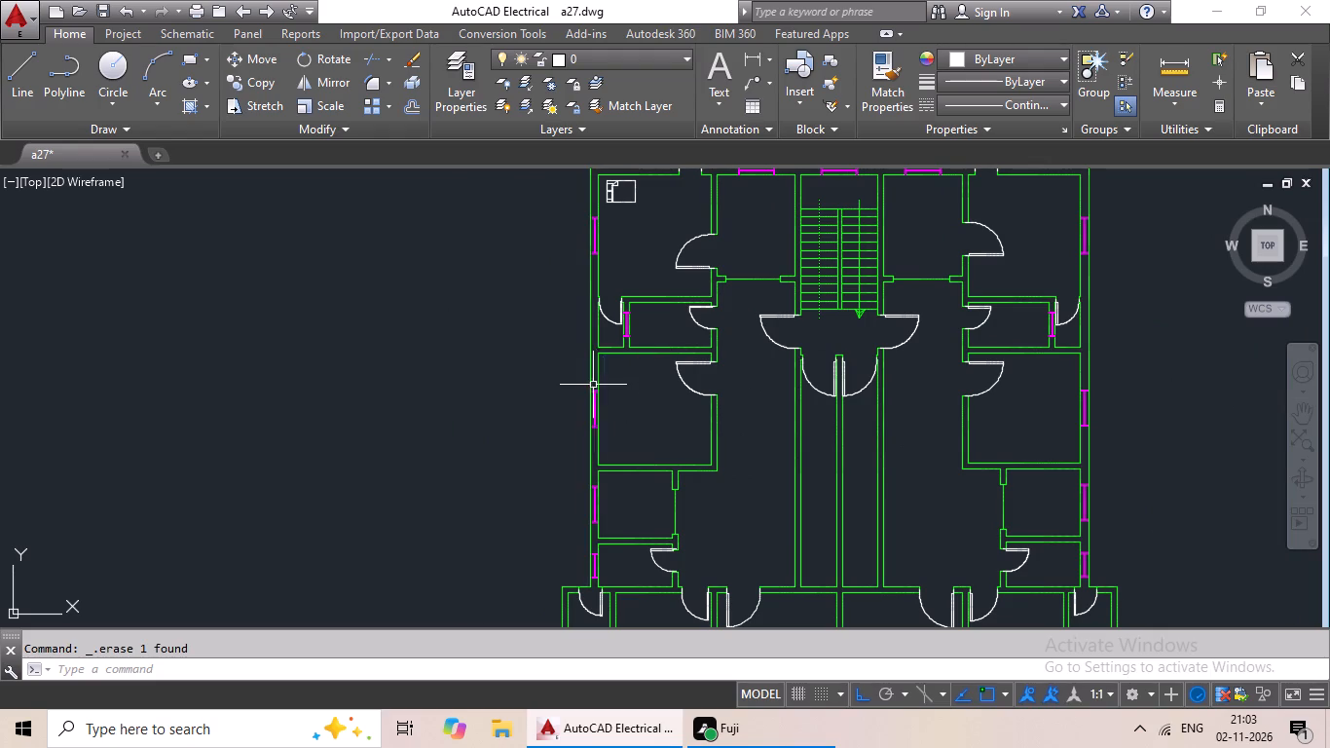
Paste the bed copy near the southwest corner of the second west bedroom, with its pillows facing west.
{"action": "key", "text": "ctrl+v"}
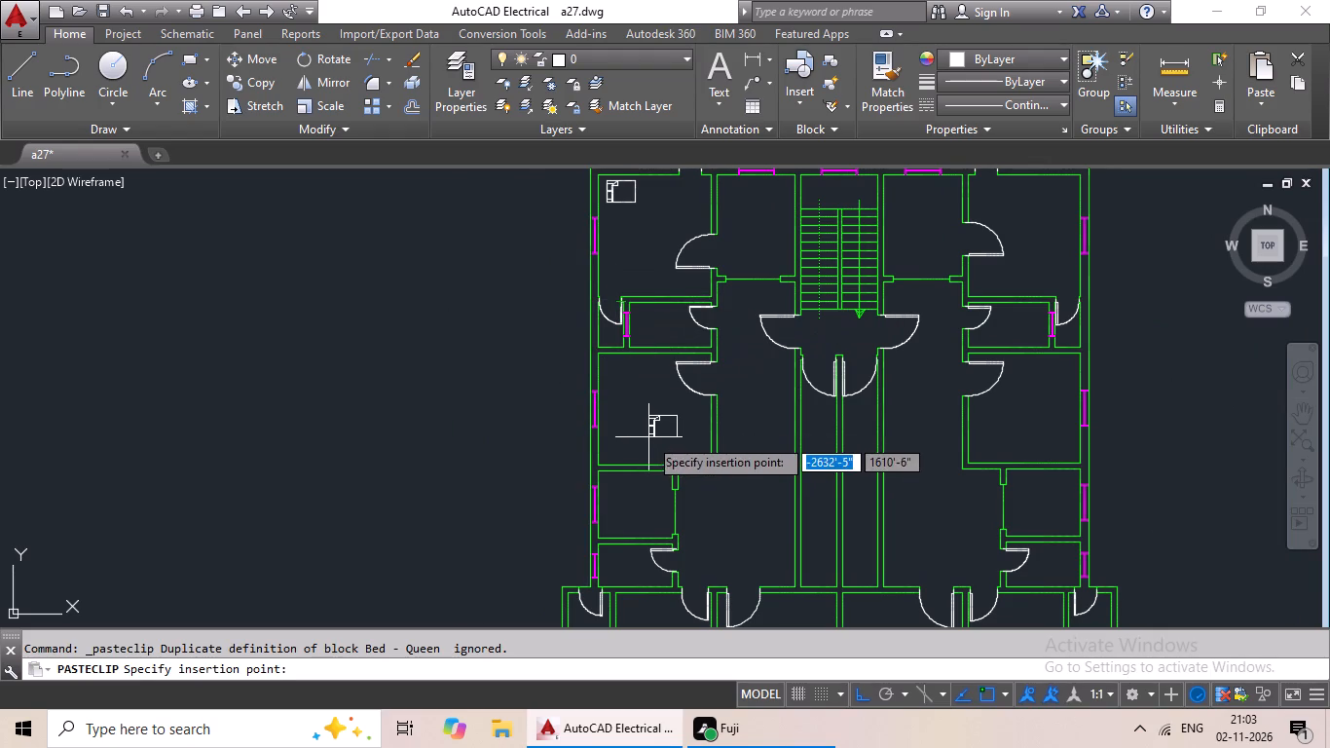
{"action": "scroll", "coordinate": [642, 447], "scroll_direction": "up", "scroll_amount": 4}
{"action": "middle_click_drag", "start_coordinate": [653, 426], "coordinate": [676, 294]}
{"action": "scroll", "coordinate": [654, 359], "scroll_direction": "down", "scroll_amount": 2}
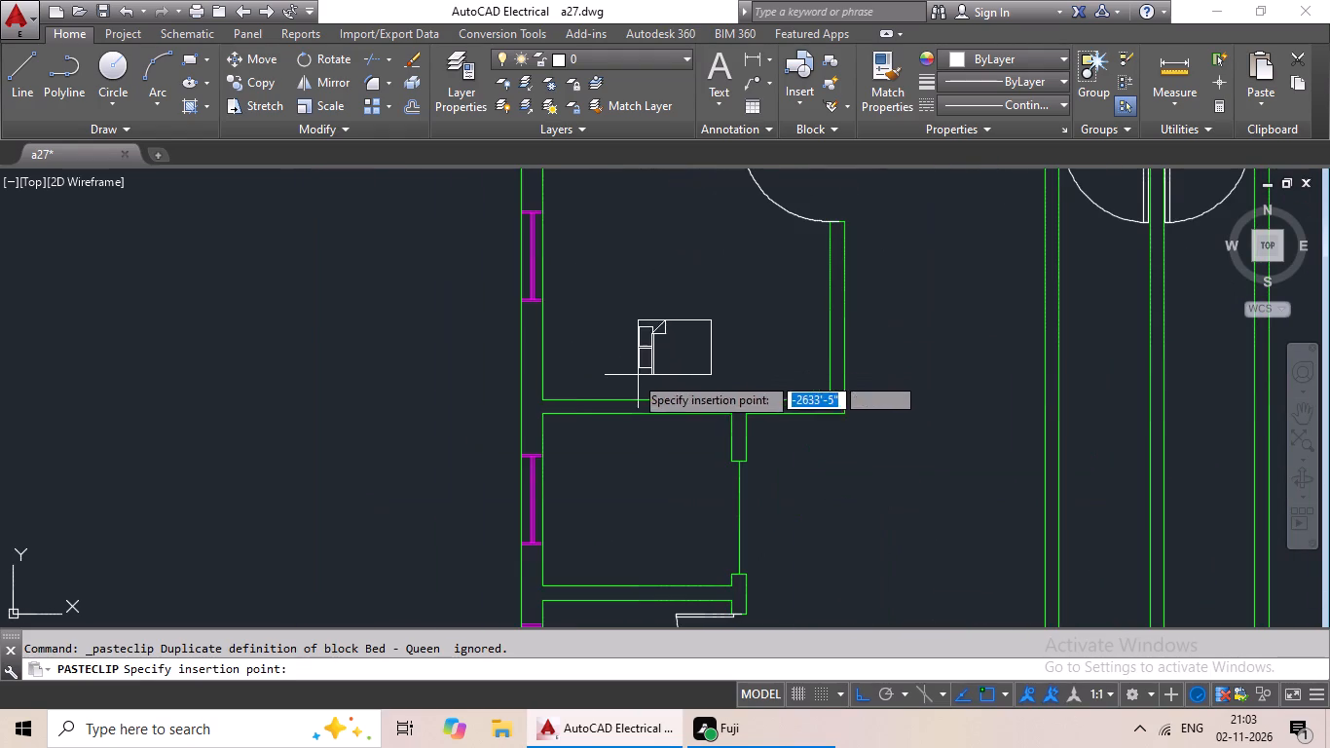
{"action": "scroll", "coordinate": [573, 382], "scroll_direction": "down", "scroll_amount": 2}
{"action": "scroll", "coordinate": [574, 383], "scroll_direction": "up", "scroll_amount": 1}
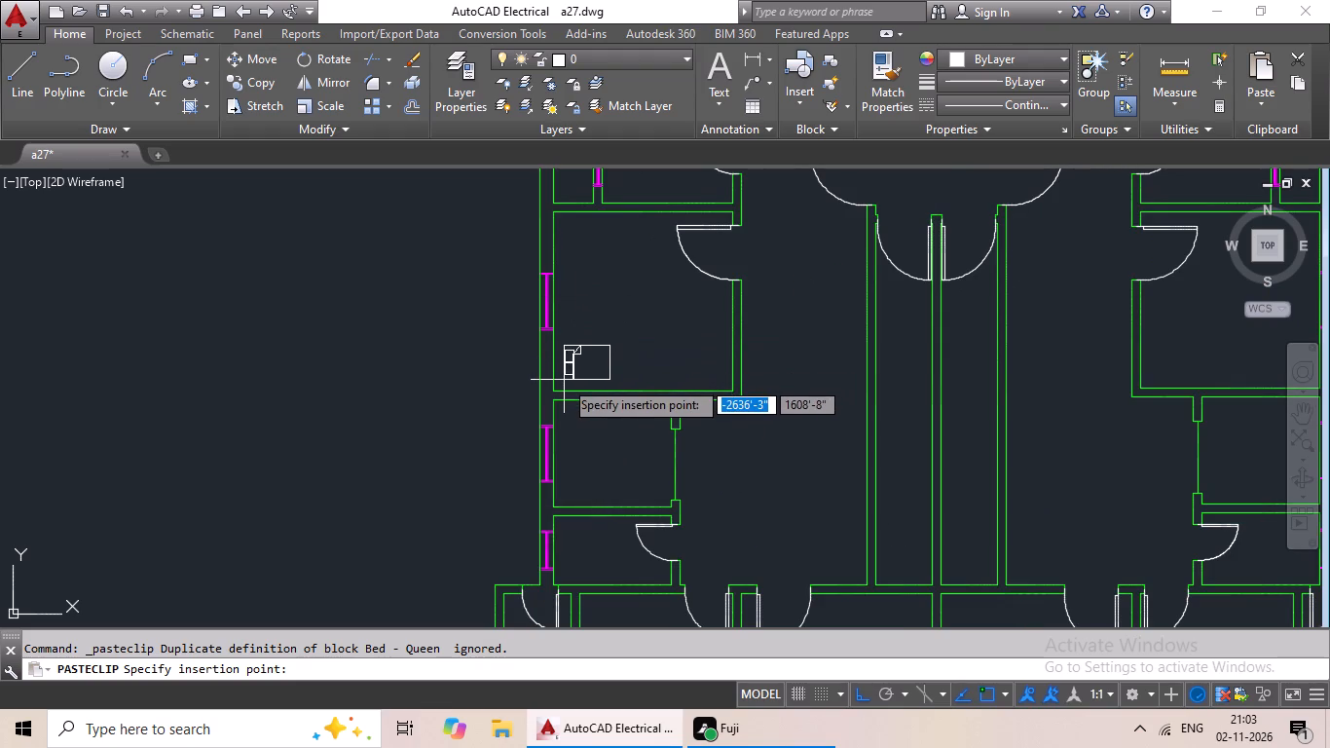
{"action": "left_click", "coordinate": [562, 383]}
{"action": "scroll", "coordinate": [660, 341], "scroll_direction": "down", "scroll_amount": 2}
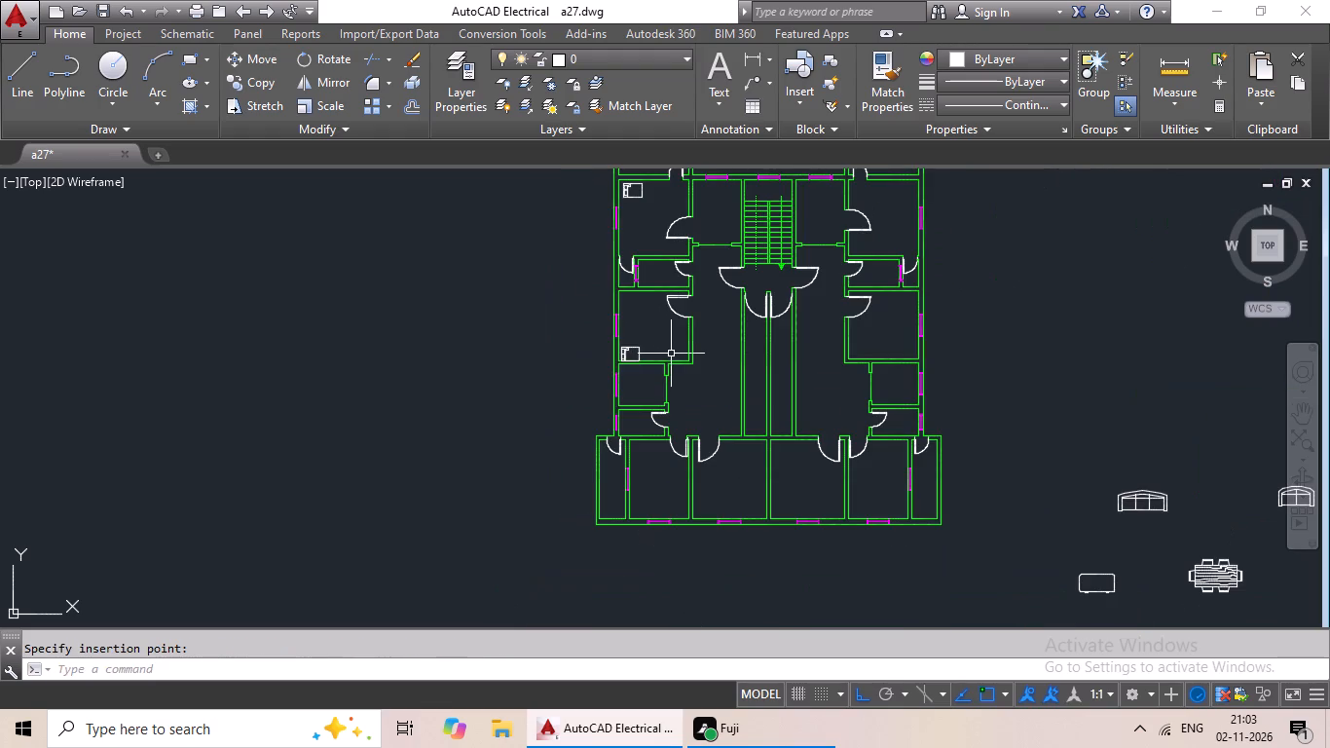
Move the second west bedroom's bed slightly north, off the room's south wall.
{"action": "scroll", "coordinate": [625, 366], "scroll_direction": "up", "scroll_amount": 4}
{"action": "left_click", "coordinate": [706, 283]}
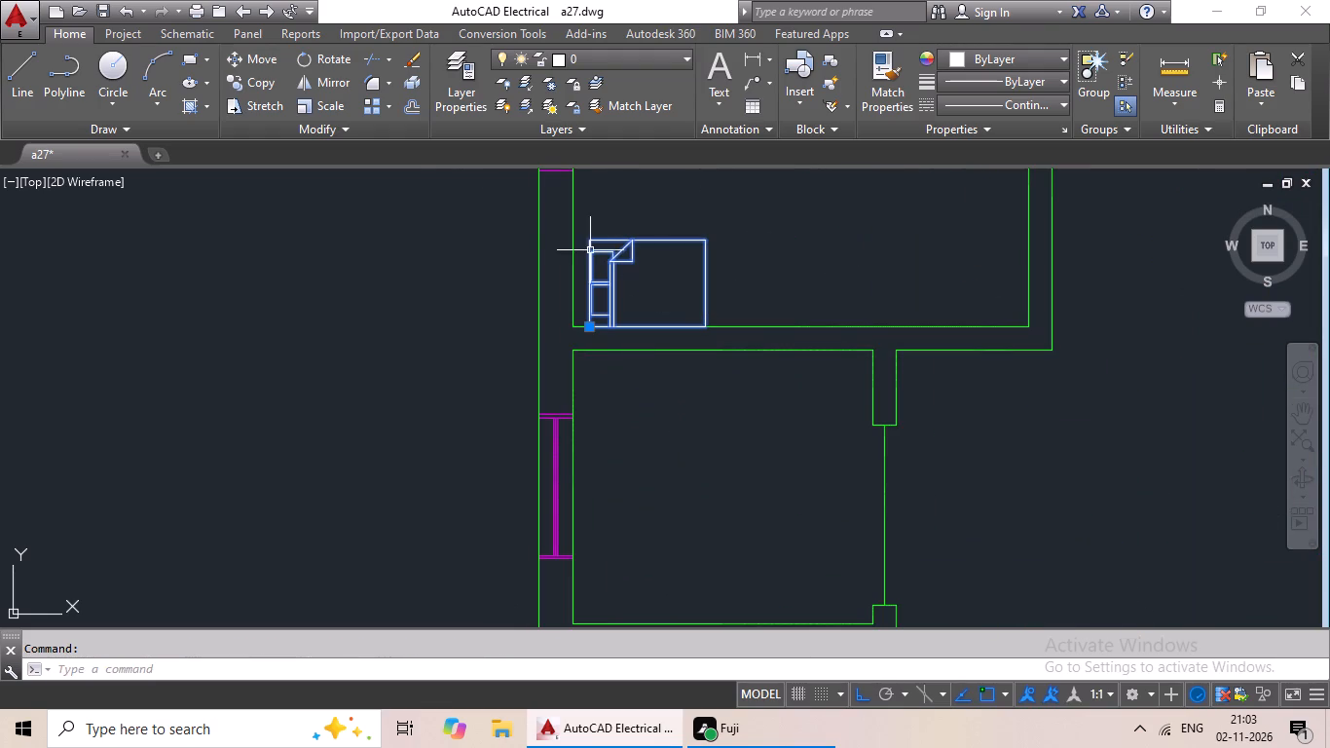
{"action": "left_click", "coordinate": [250, 63]}
{"action": "left_click", "coordinate": [632, 243]}
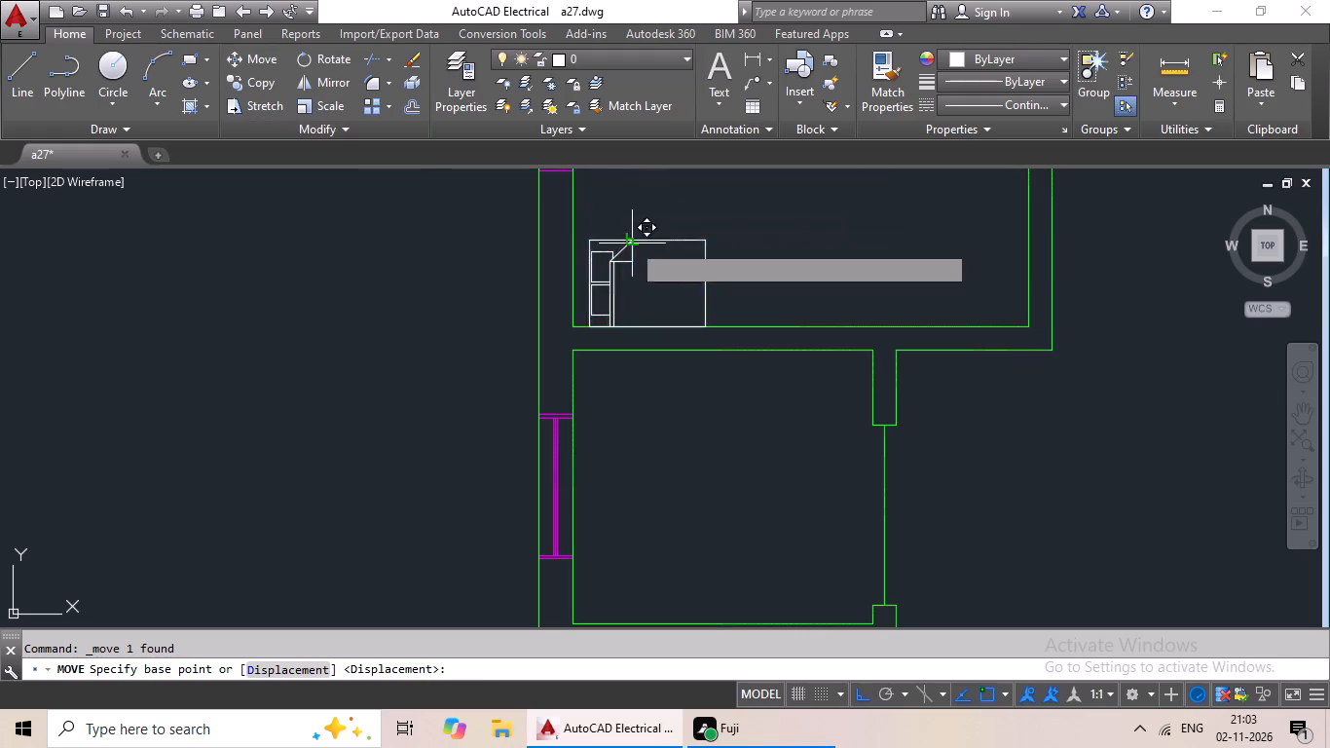
{"action": "left_click", "coordinate": [643, 210]}
Rotate the staged queen bed beside the plan 180 degrees about its northwest corner so its pillows face east.
{"action": "scroll", "coordinate": [742, 226], "scroll_direction": "down", "scroll_amount": 4}
{"action": "middle_click_drag", "start_coordinate": [827, 307], "coordinate": [658, 381]}
{"action": "middle_click_drag", "start_coordinate": [1035, 244], "coordinate": [853, 398]}
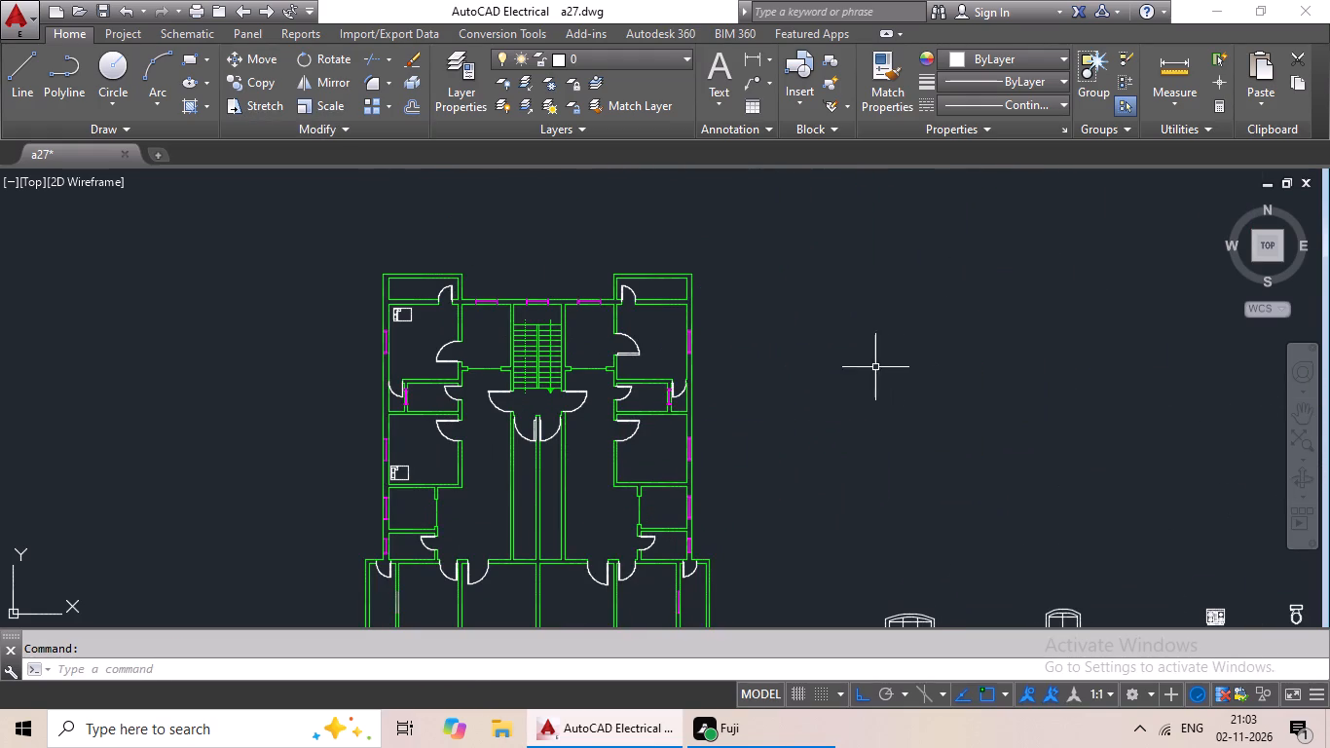
{"action": "middle_click_drag", "start_coordinate": [894, 360], "coordinate": [564, 310]}
{"action": "scroll", "coordinate": [628, 354], "scroll_direction": "down", "scroll_amount": 1}
{"action": "middle_click_drag", "start_coordinate": [628, 354], "coordinate": [527, 172]}
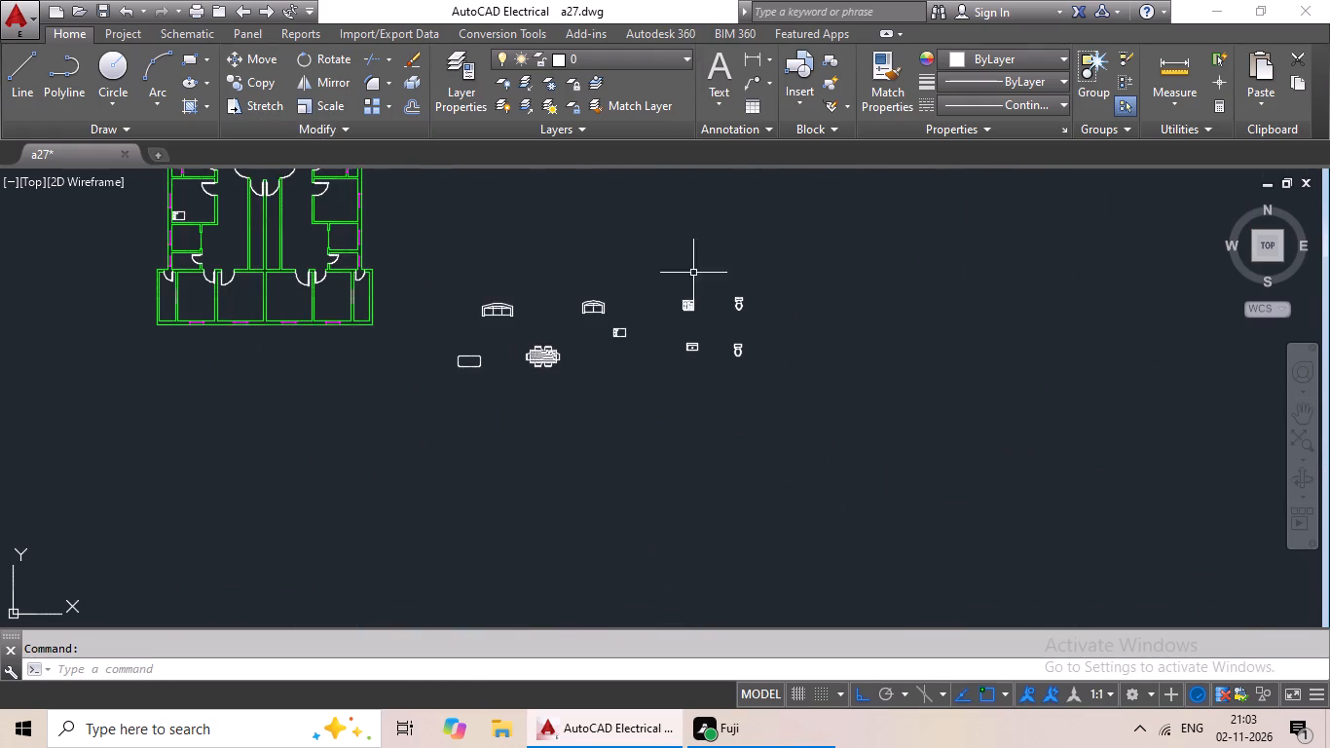
{"action": "scroll", "coordinate": [641, 344], "scroll_direction": "up", "scroll_amount": 3}
{"action": "middle_click_drag", "start_coordinate": [619, 328], "coordinate": [604, 433]}
{"action": "left_click", "coordinate": [525, 381]}
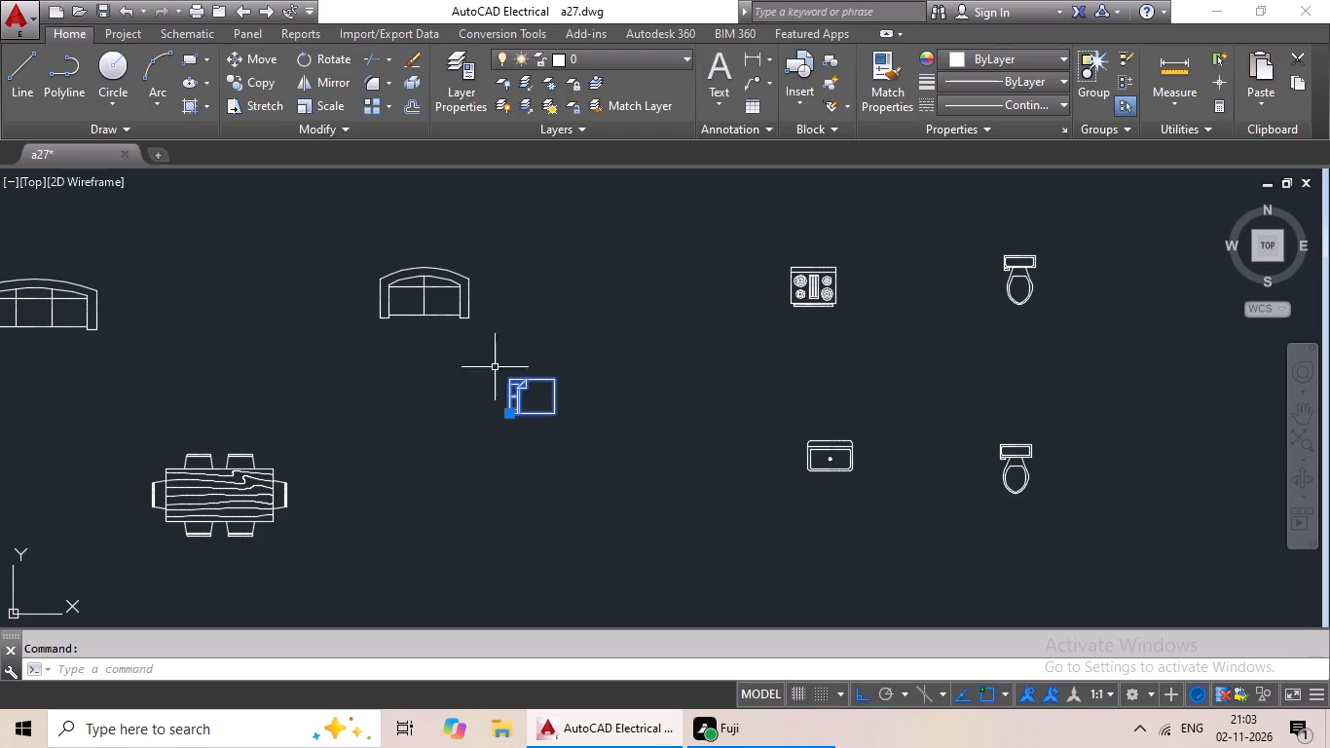
{"action": "left_click_drag", "start_coordinate": [308, 58], "coordinate": [308, 74]}
{"action": "left_click", "coordinate": [323, 53]}
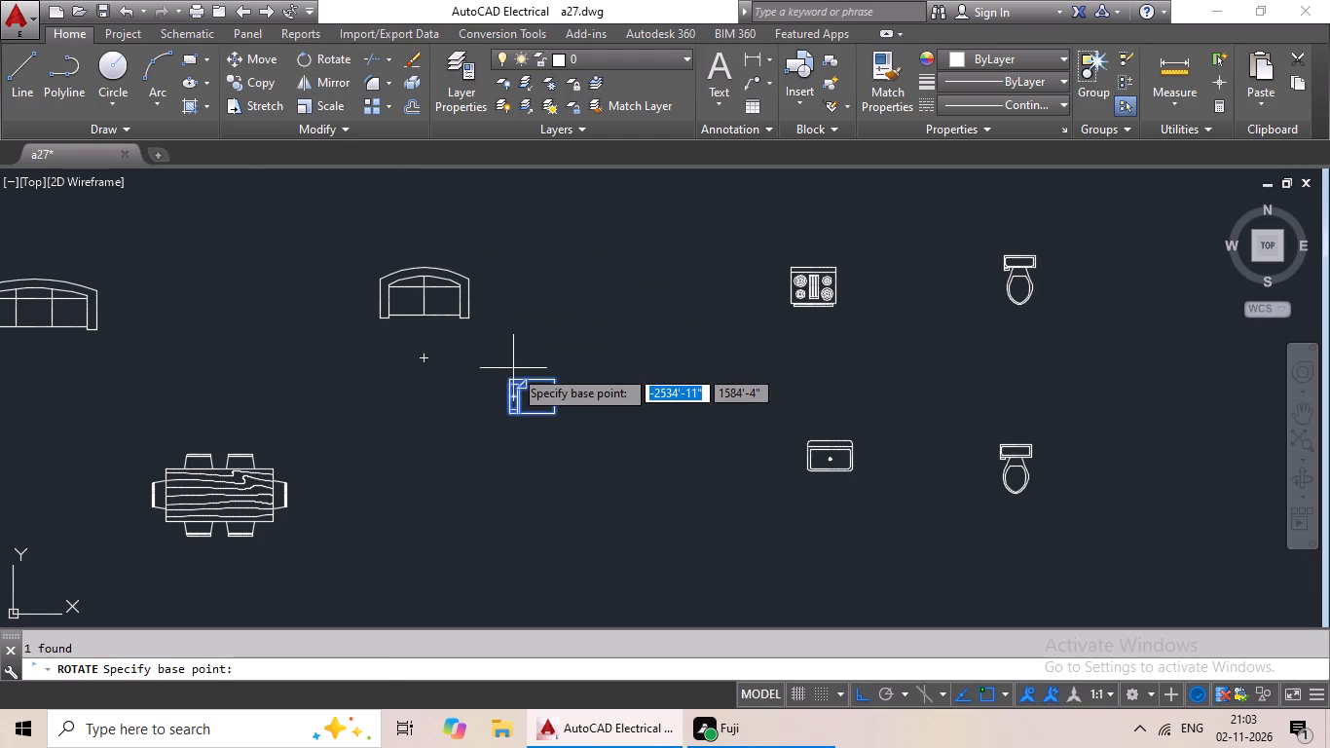
{"action": "left_click_drag", "start_coordinate": [513, 378], "coordinate": [517, 362]}
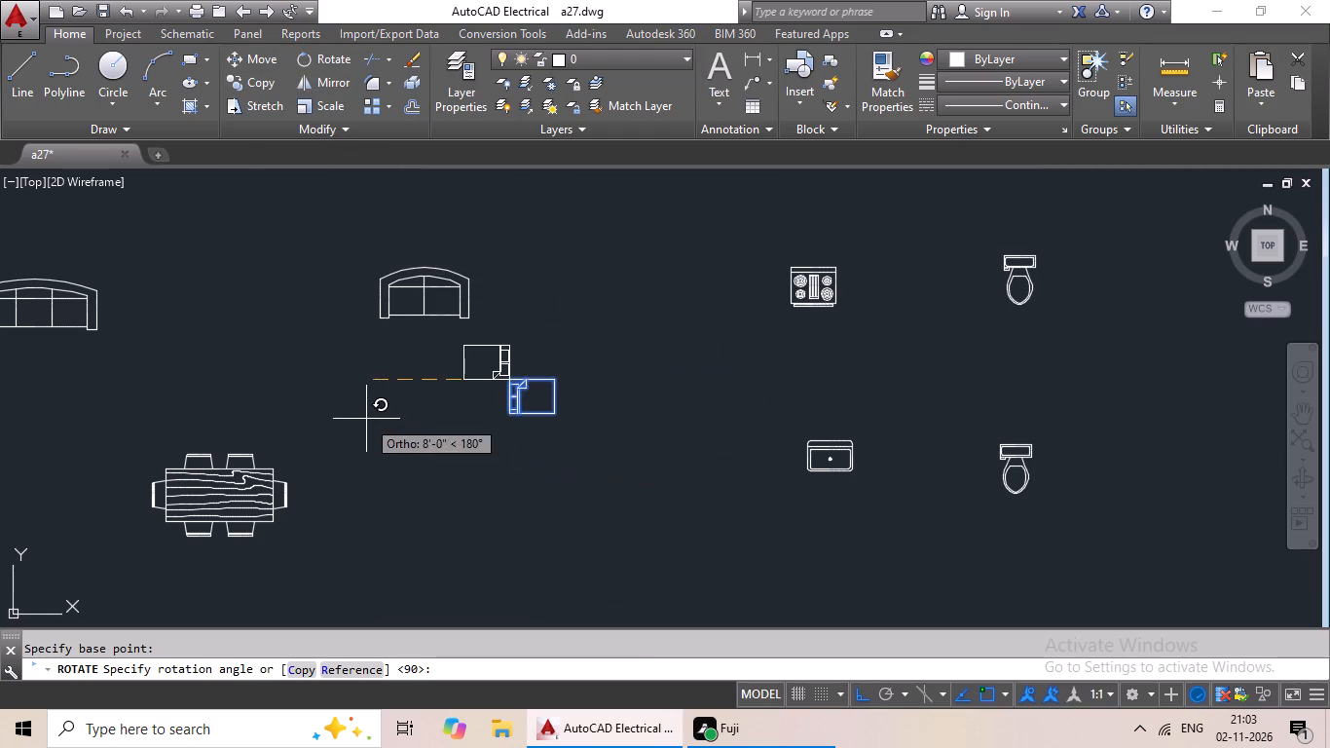
{"action": "left_click", "coordinate": [366, 419]}
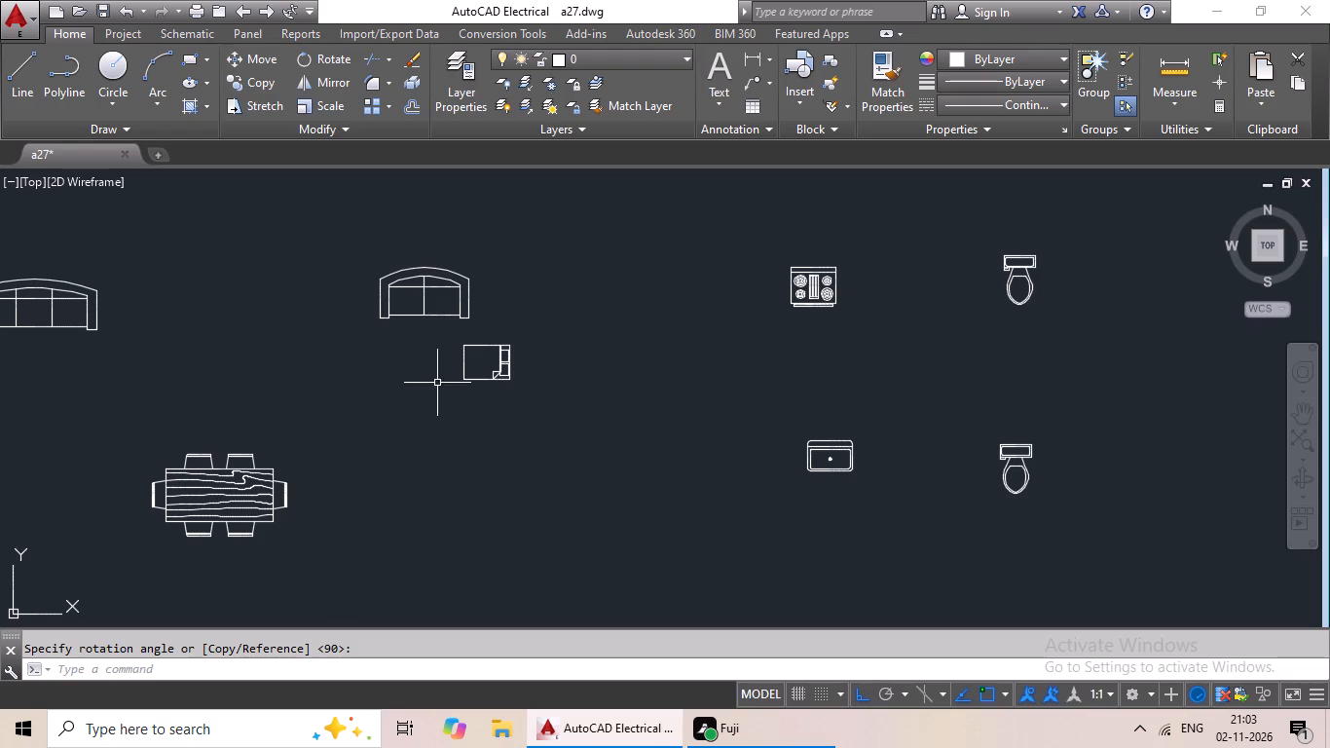
Copy the rotated bed and paste it near the northeast corner of the upper east bedroom.
{"action": "left_click", "coordinate": [511, 368]}
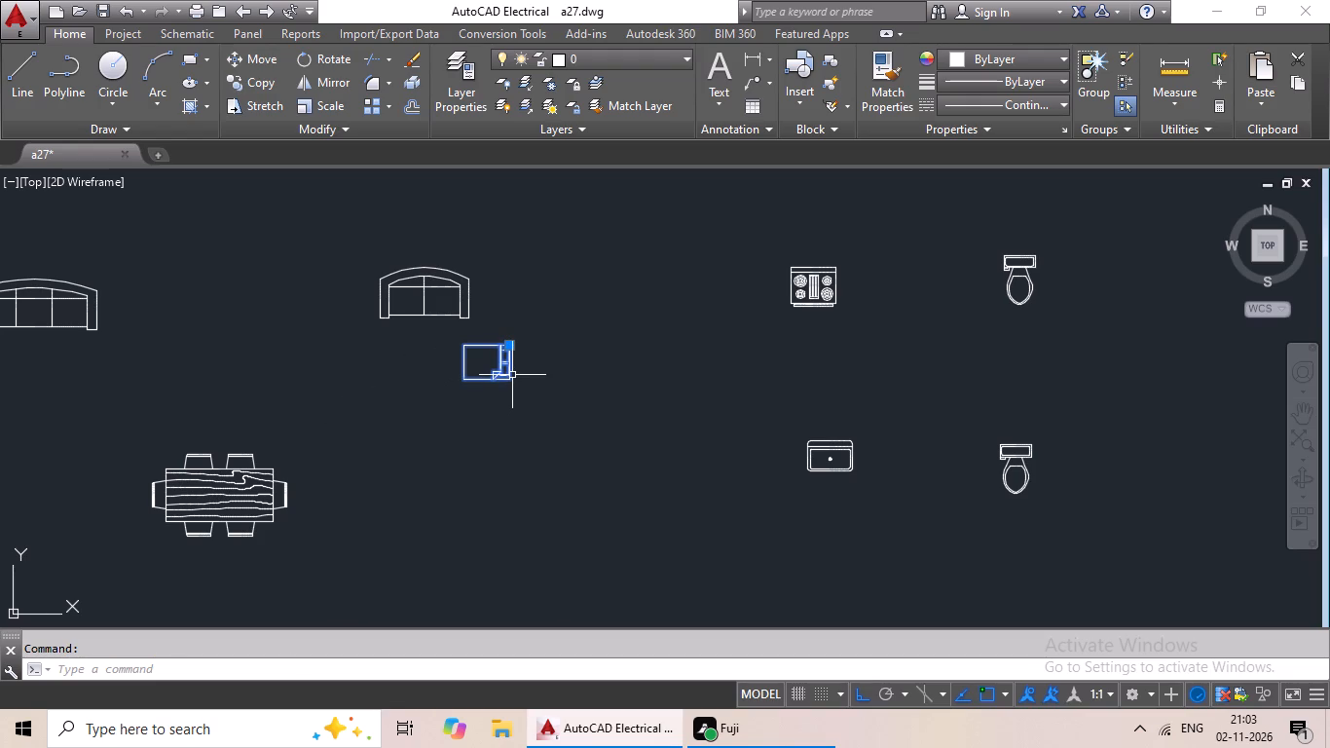
{"action": "key", "text": "ctrl+c"}
{"action": "key", "text": "ctrl+v"}
{"action": "middle_click_drag", "start_coordinate": [405, 364], "coordinate": [764, 468]}
{"action": "scroll", "coordinate": [616, 416], "scroll_direction": "down", "scroll_amount": 3}
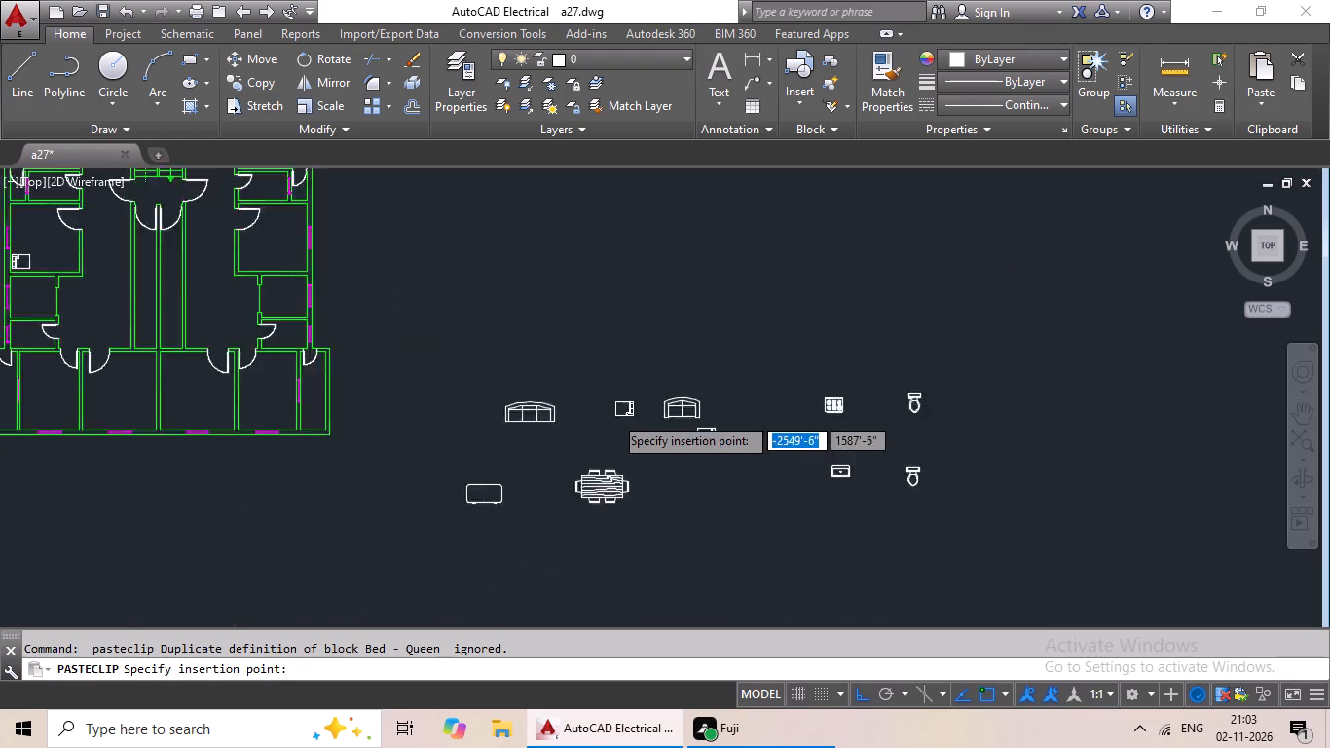
{"action": "middle_click_drag", "start_coordinate": [573, 402], "coordinate": [798, 475]}
{"action": "scroll", "coordinate": [599, 304], "scroll_direction": "up", "scroll_amount": 4}
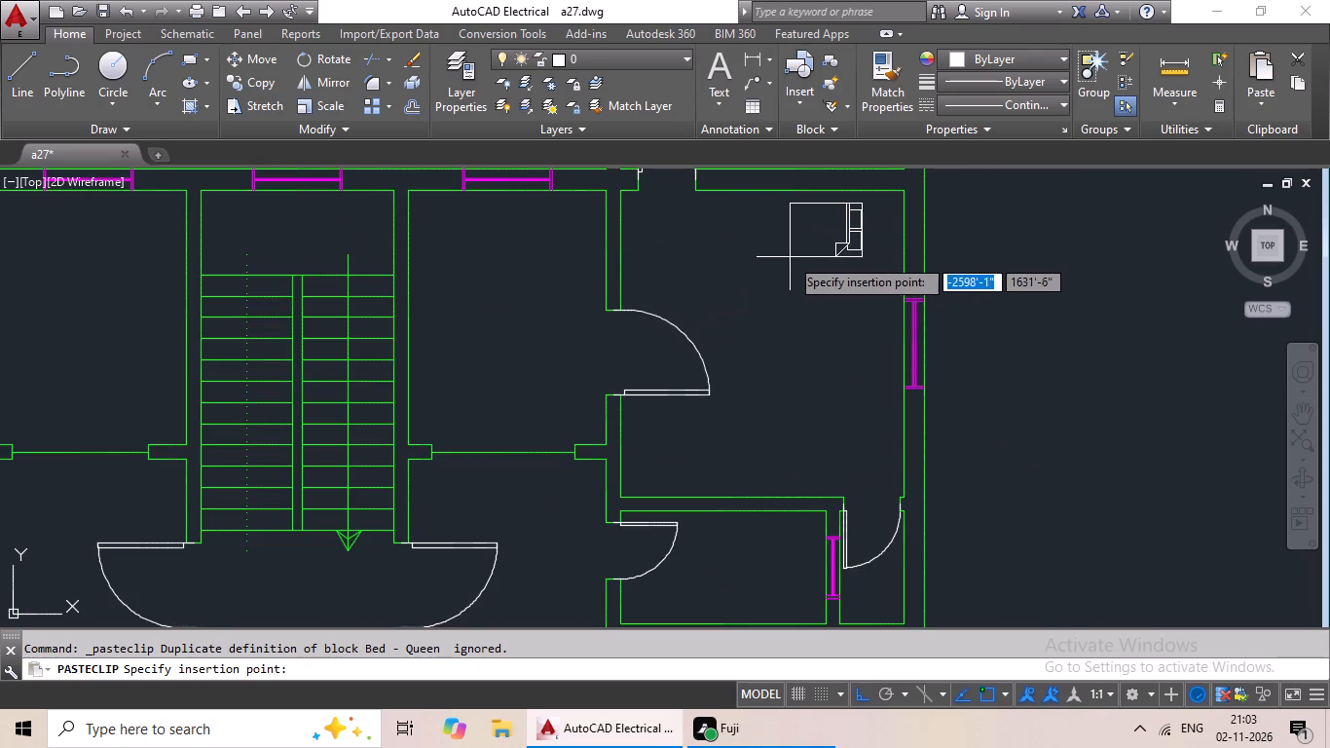
{"action": "left_click", "coordinate": [817, 254]}
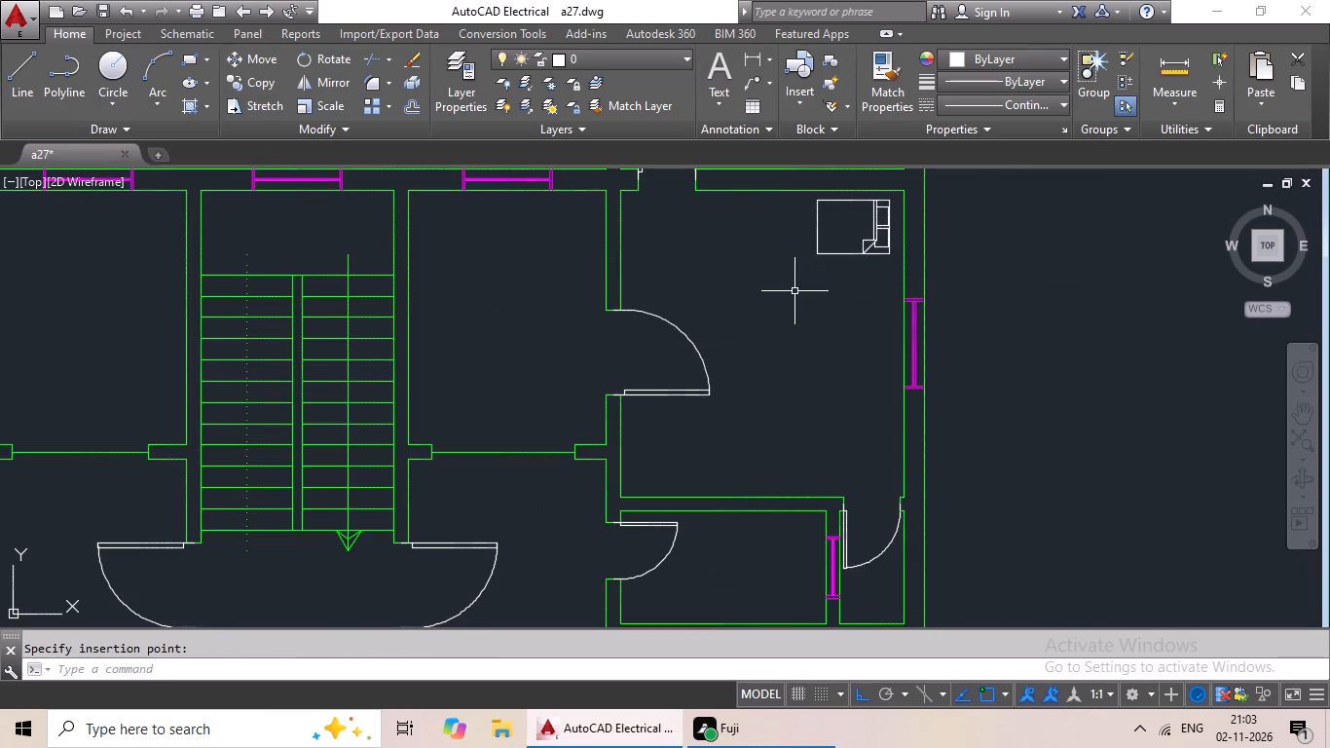
Paste the east-facing bed copy near the southeast corner of the second east bedroom.
{"action": "key", "text": "ctrl+v"}
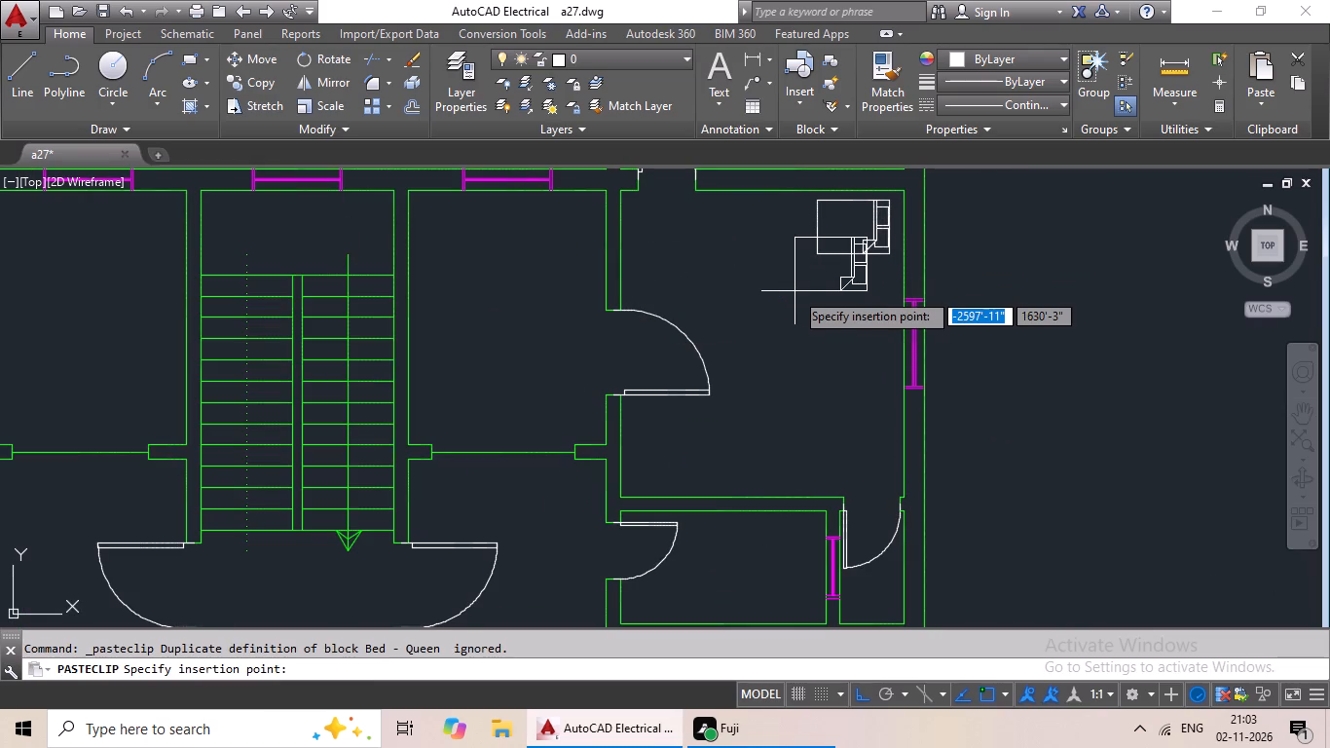
{"action": "scroll", "coordinate": [820, 354], "scroll_direction": "down", "scroll_amount": 1}
{"action": "middle_click_drag", "start_coordinate": [782, 395], "coordinate": [717, 96]}
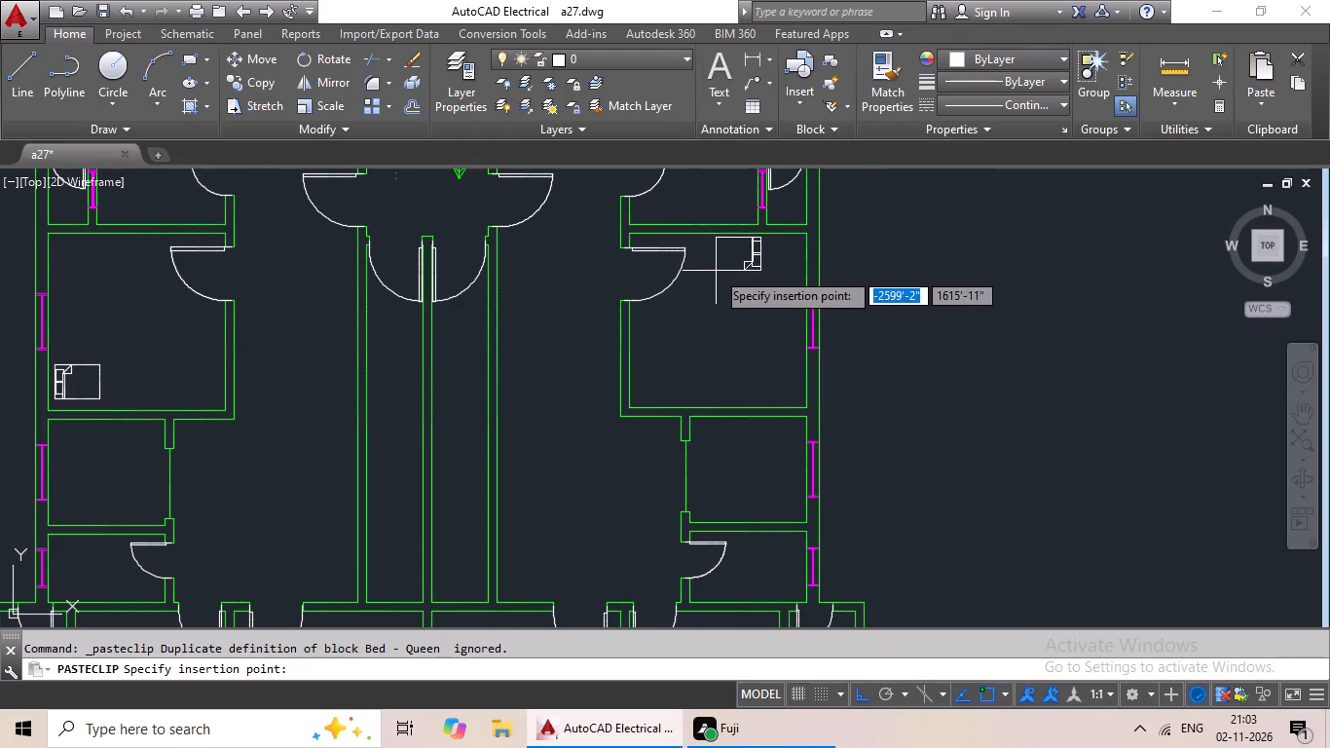
{"action": "left_click", "coordinate": [748, 396]}
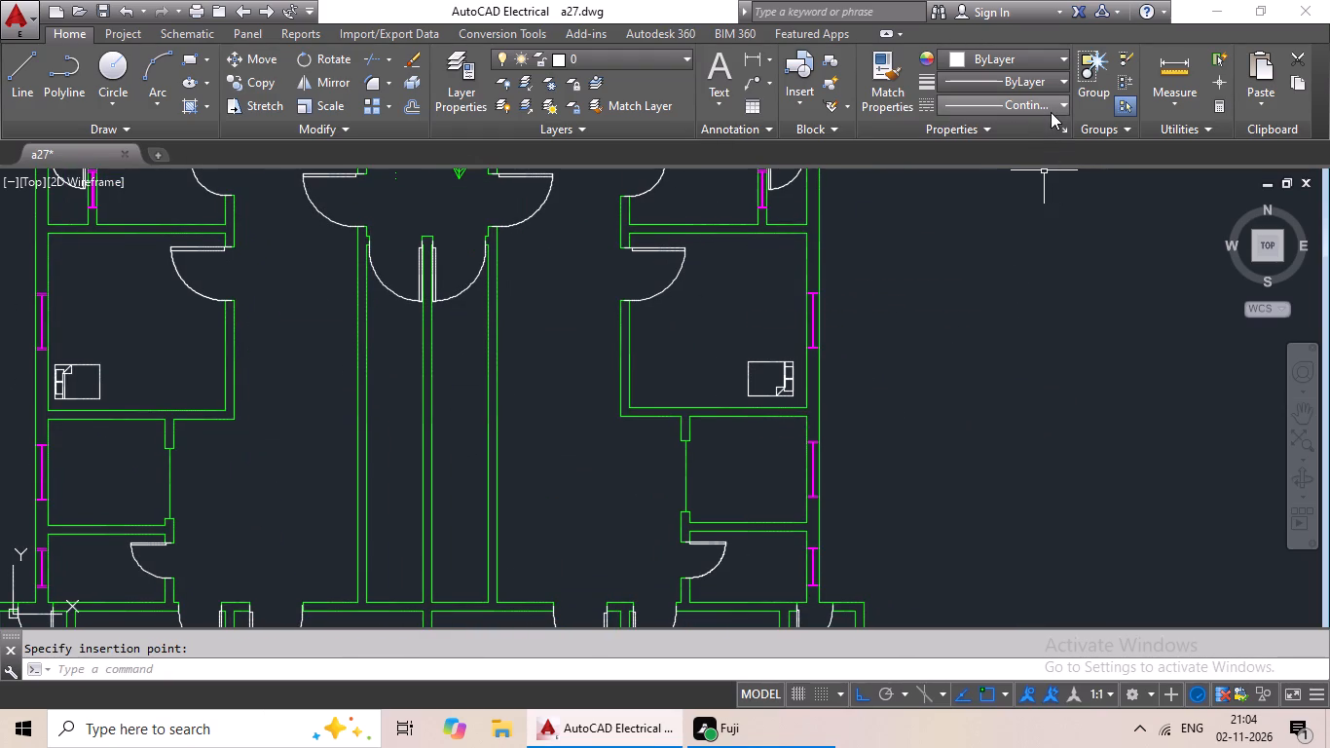
Rotate the staged queen bed beside the plan 90 degrees clockwise about its northeast corner so its pillows face south.
{"action": "scroll", "coordinate": [1005, 162], "scroll_direction": "down", "scroll_amount": 2}
{"action": "scroll", "coordinate": [984, 311], "scroll_direction": "down", "scroll_amount": 1}
{"action": "middle_click_drag", "start_coordinate": [967, 318], "coordinate": [954, 312]}
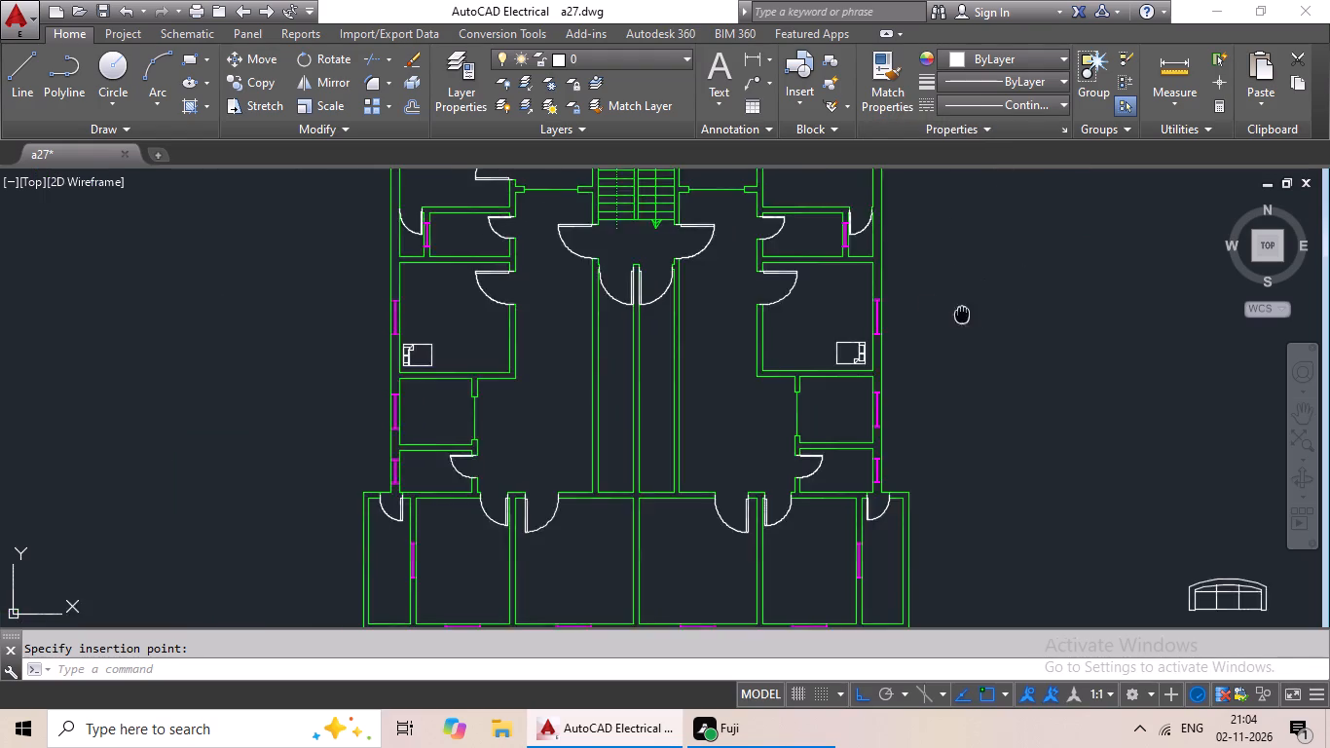
{"action": "middle_click_drag", "start_coordinate": [954, 312], "coordinate": [603, 304]}
{"action": "middle_click_drag", "start_coordinate": [747, 355], "coordinate": [532, 66]}
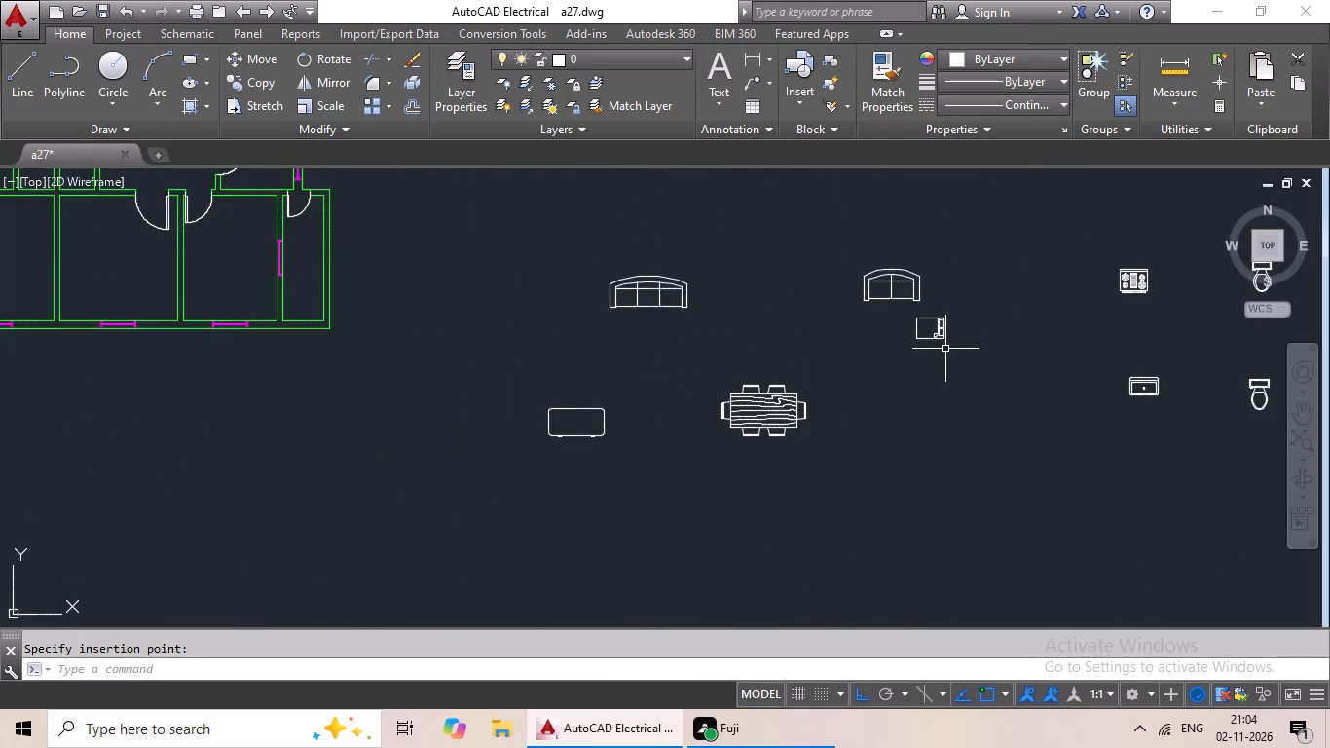
{"action": "left_click", "coordinate": [944, 335]}
{"action": "scroll", "coordinate": [949, 322], "scroll_direction": "up", "scroll_amount": 4}
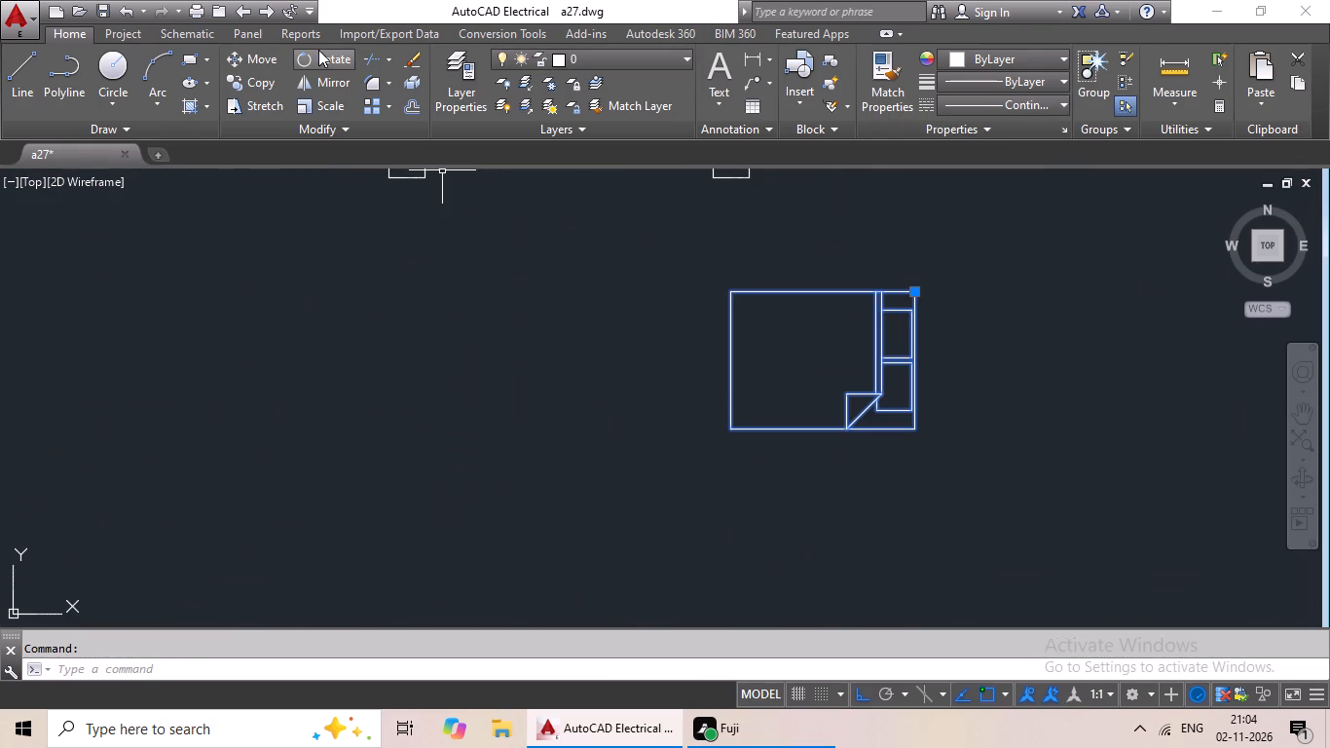
{"action": "left_click", "coordinate": [318, 50]}
{"action": "left_click", "coordinate": [917, 289]}
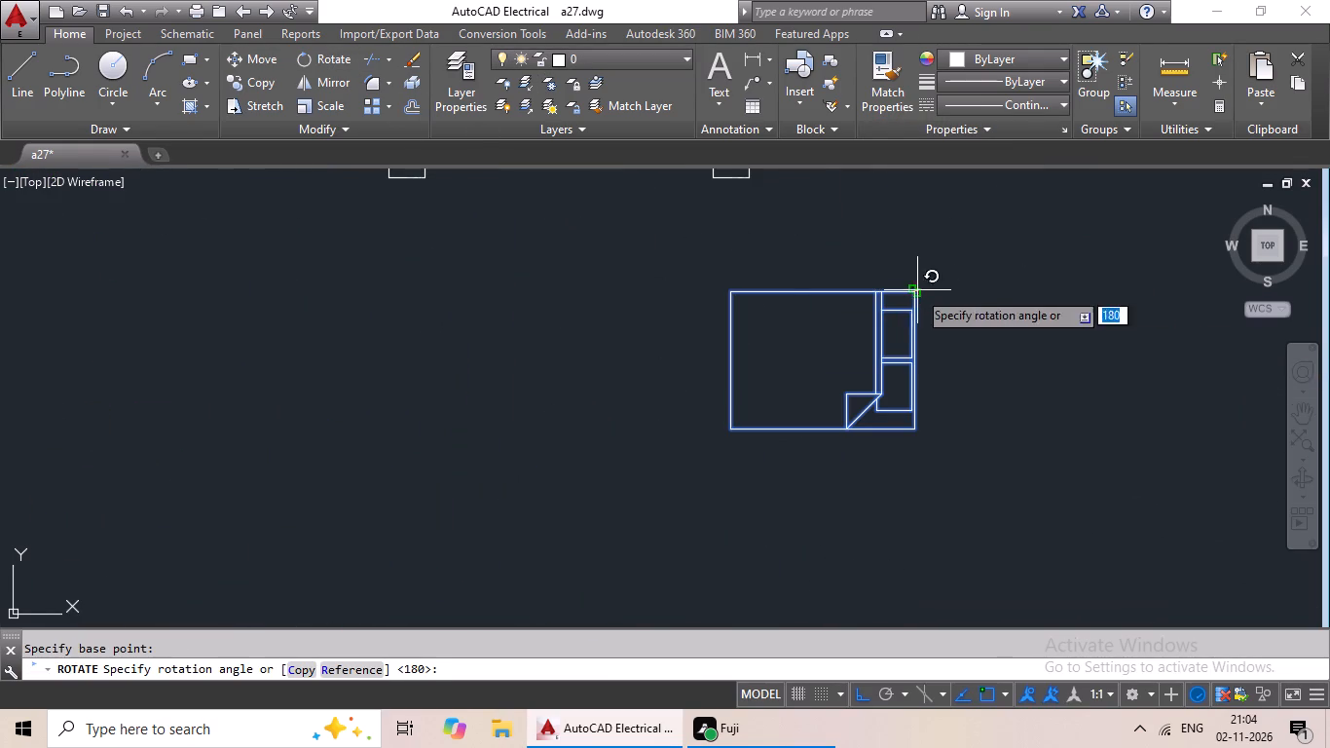
{"action": "left_click_drag", "start_coordinate": [926, 381], "coordinate": [923, 369]}
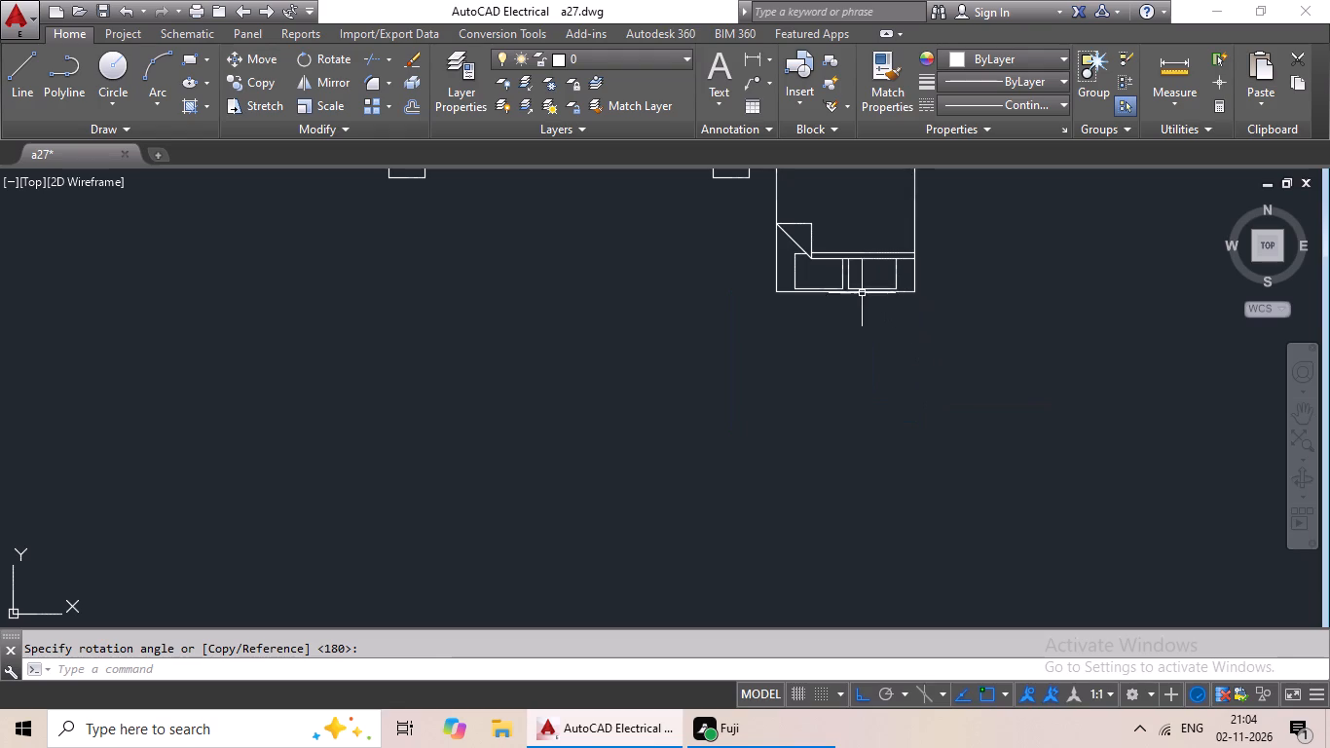
Copy the rotated bed and paste it near the southwest corner of the westernmost bedroom in the plan's south row.
{"action": "left_click", "coordinate": [845, 282]}
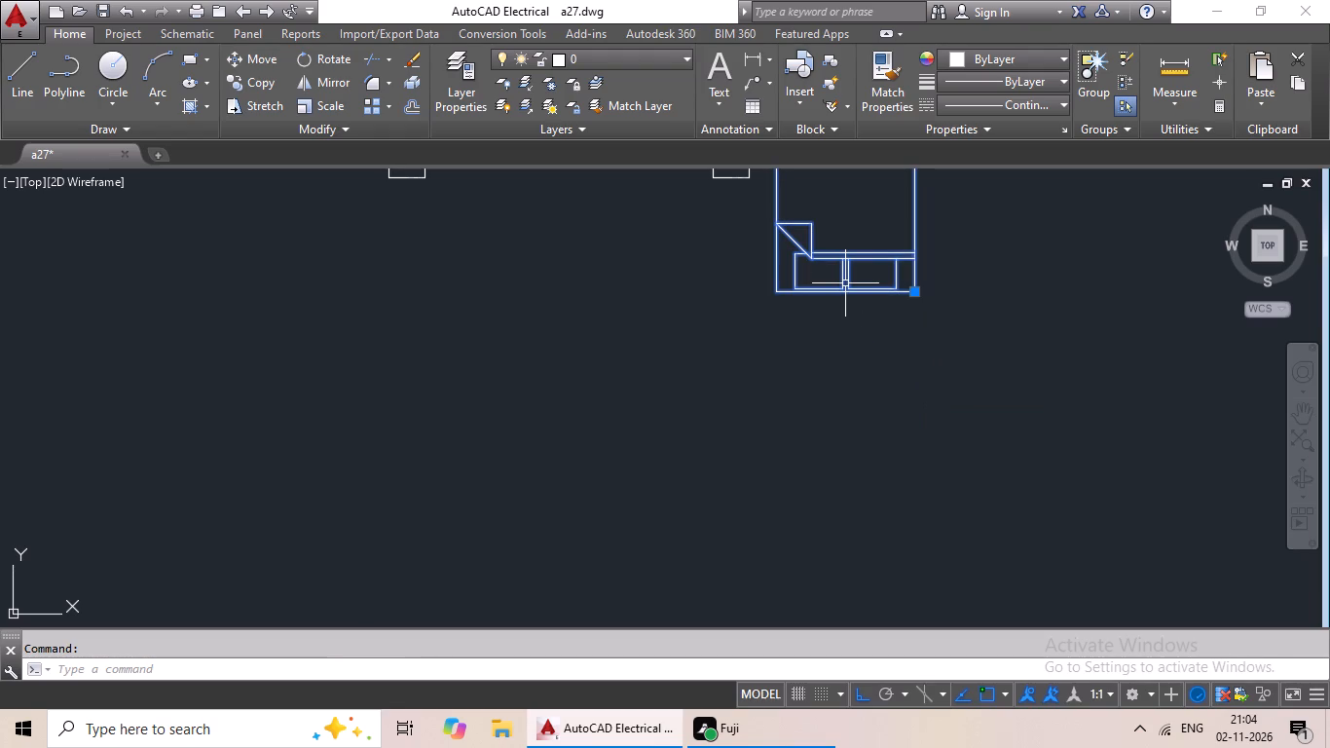
{"action": "key", "text": "ctrl+c"}
{"action": "key", "text": "ctrl+v"}
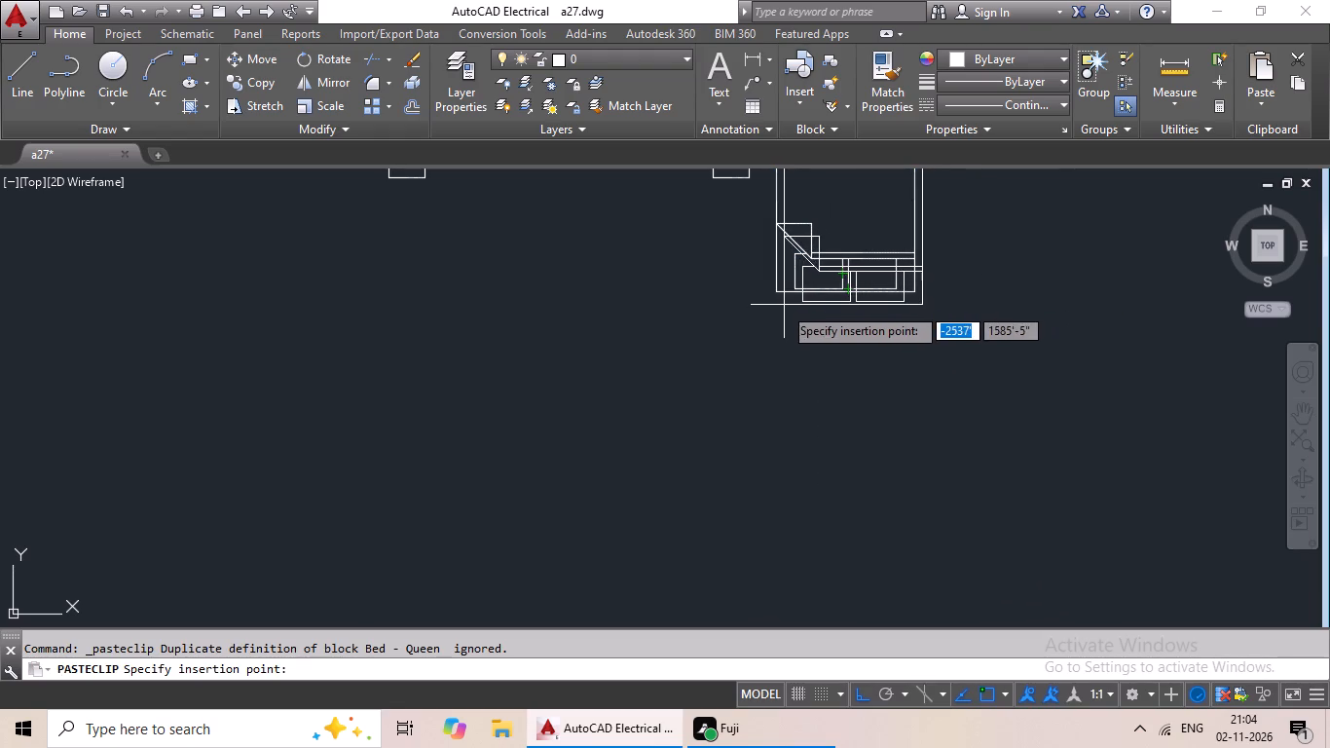
{"action": "scroll", "coordinate": [558, 372], "scroll_direction": "down", "scroll_amount": 4}
{"action": "middle_click_drag", "start_coordinate": [473, 380], "coordinate": [642, 234]}
{"action": "scroll", "coordinate": [628, 248], "scroll_direction": "down", "scroll_amount": 2}
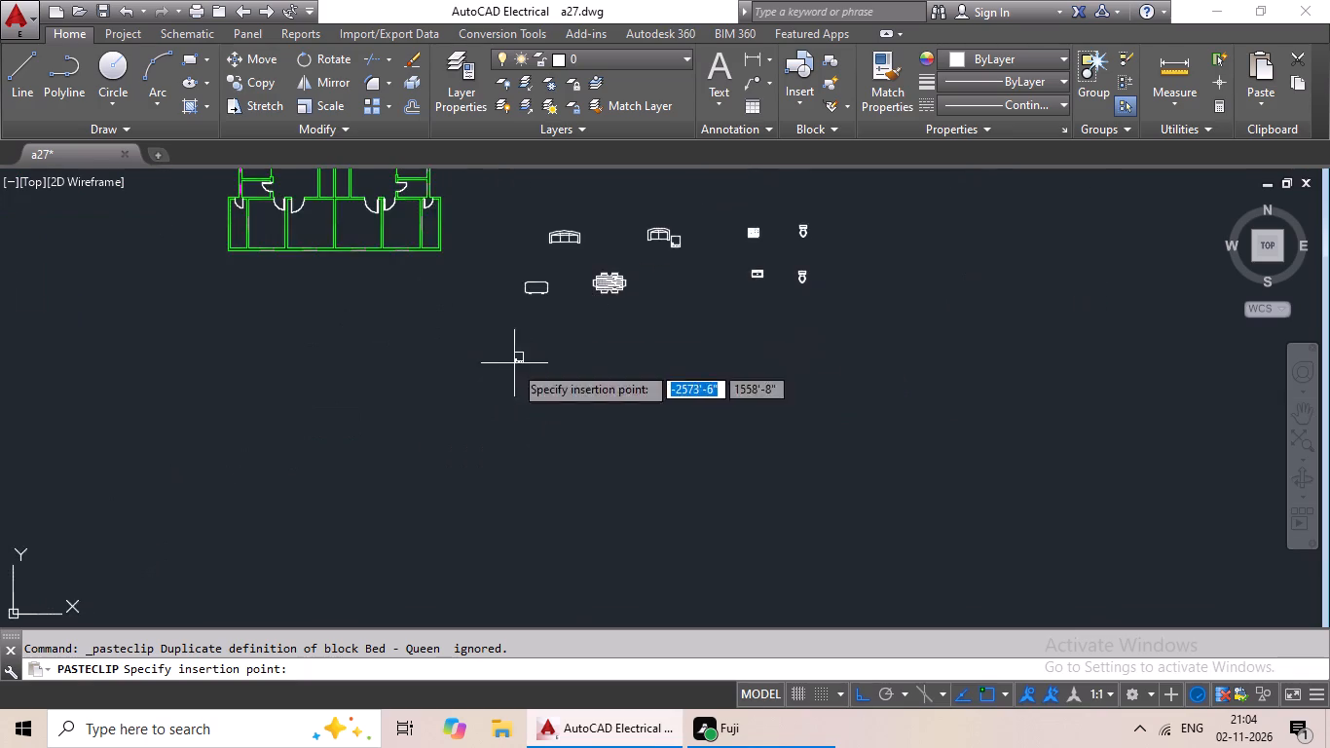
{"action": "middle_click_drag", "start_coordinate": [511, 365], "coordinate": [730, 269]}
{"action": "scroll", "coordinate": [585, 381], "scroll_direction": "down", "scroll_amount": 1}
{"action": "middle_click_drag", "start_coordinate": [498, 421], "coordinate": [661, 283]}
{"action": "middle_click_drag", "start_coordinate": [475, 407], "coordinate": [648, 331]}
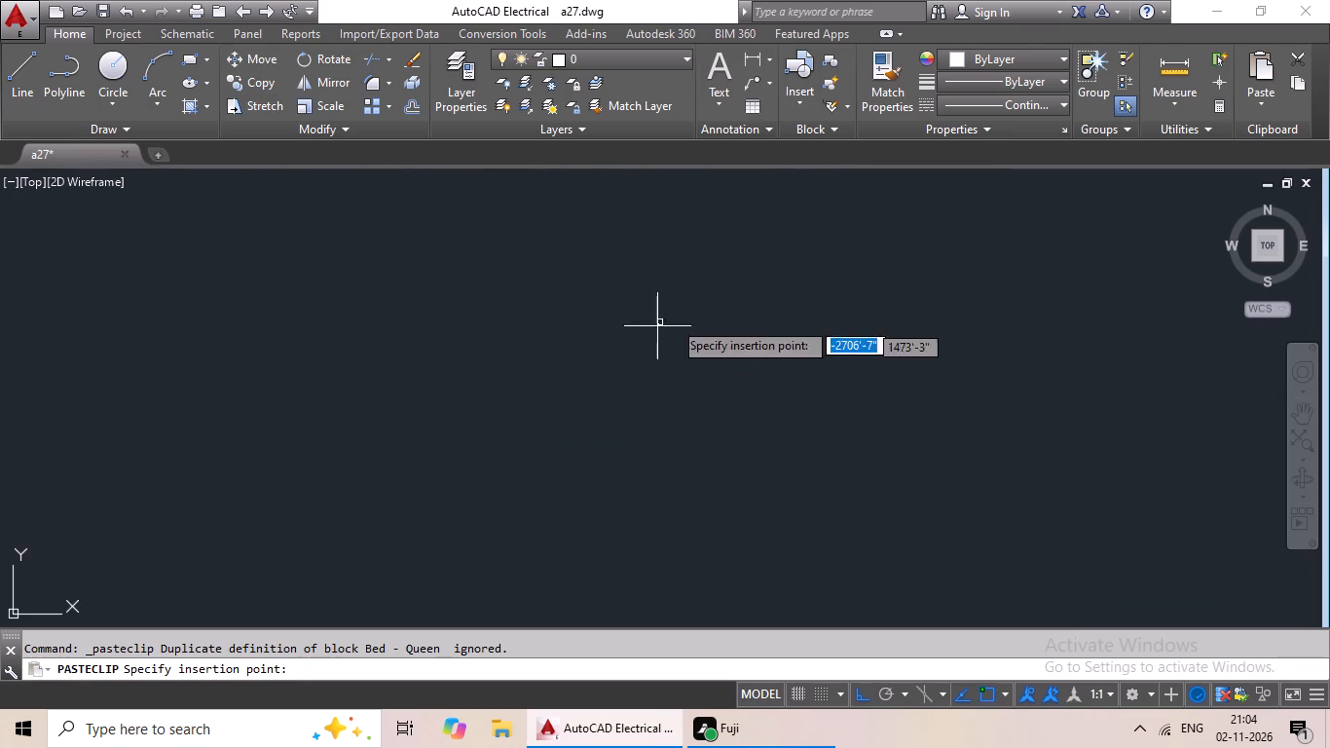
{"action": "middle_click_drag", "start_coordinate": [670, 333], "coordinate": [312, 702]}
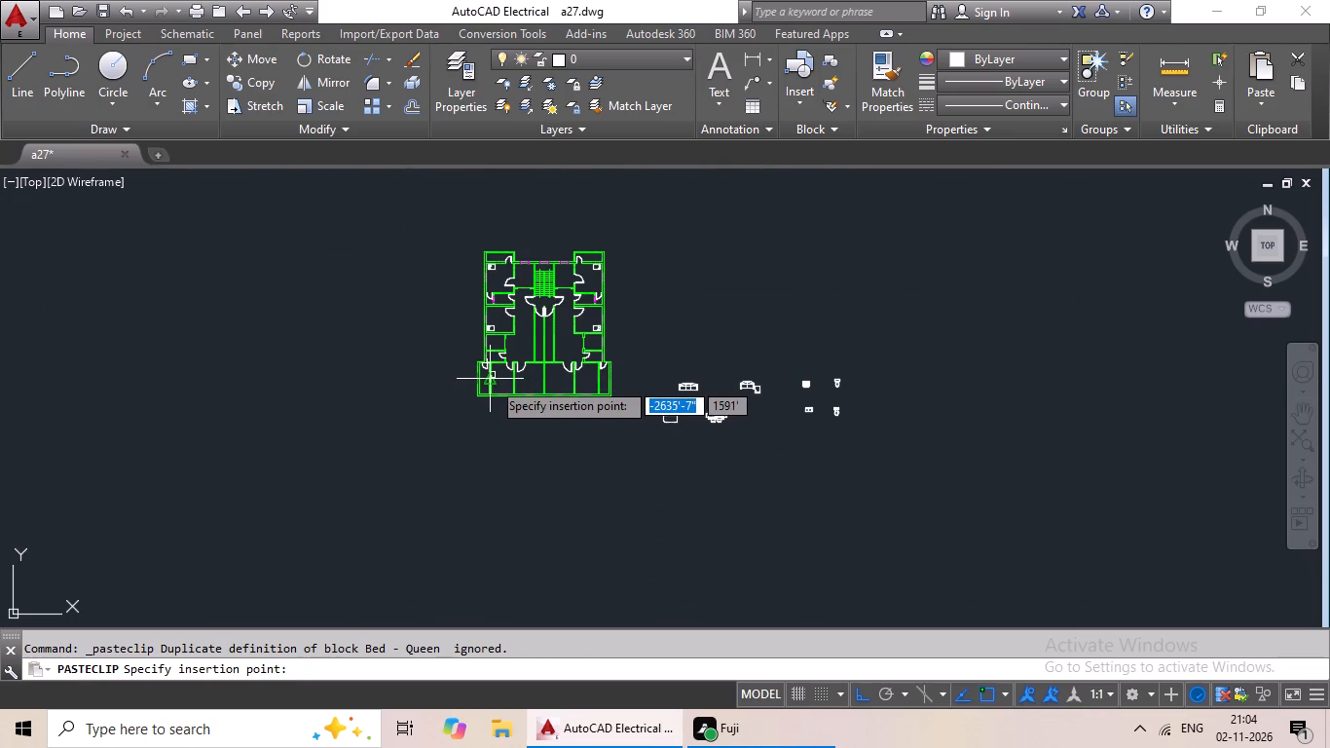
{"action": "scroll", "coordinate": [492, 384], "scroll_direction": "up", "scroll_amount": 6}
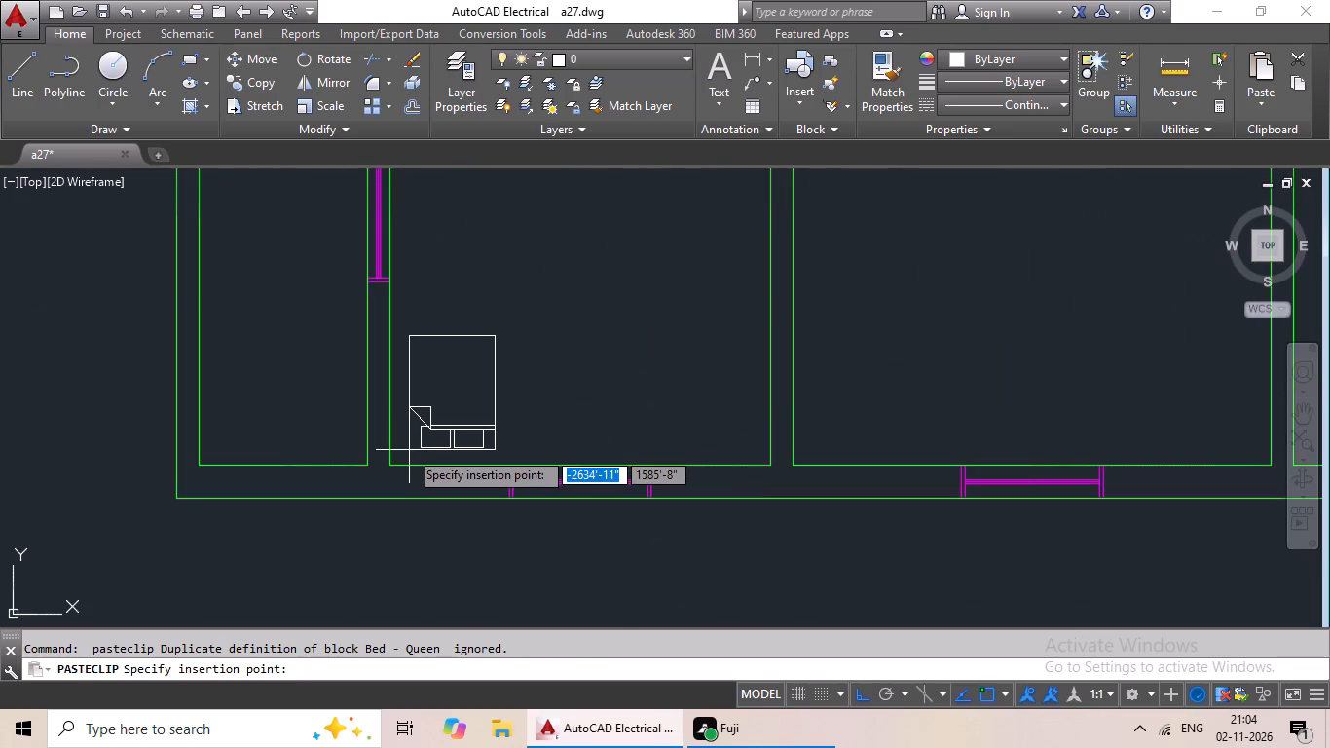
{"action": "left_click", "coordinate": [409, 450]}
Paste bed copies near the southwest corners of the other three main rooms in the south row, with pillows facing south.
{"action": "key", "text": "ctrl+v"}
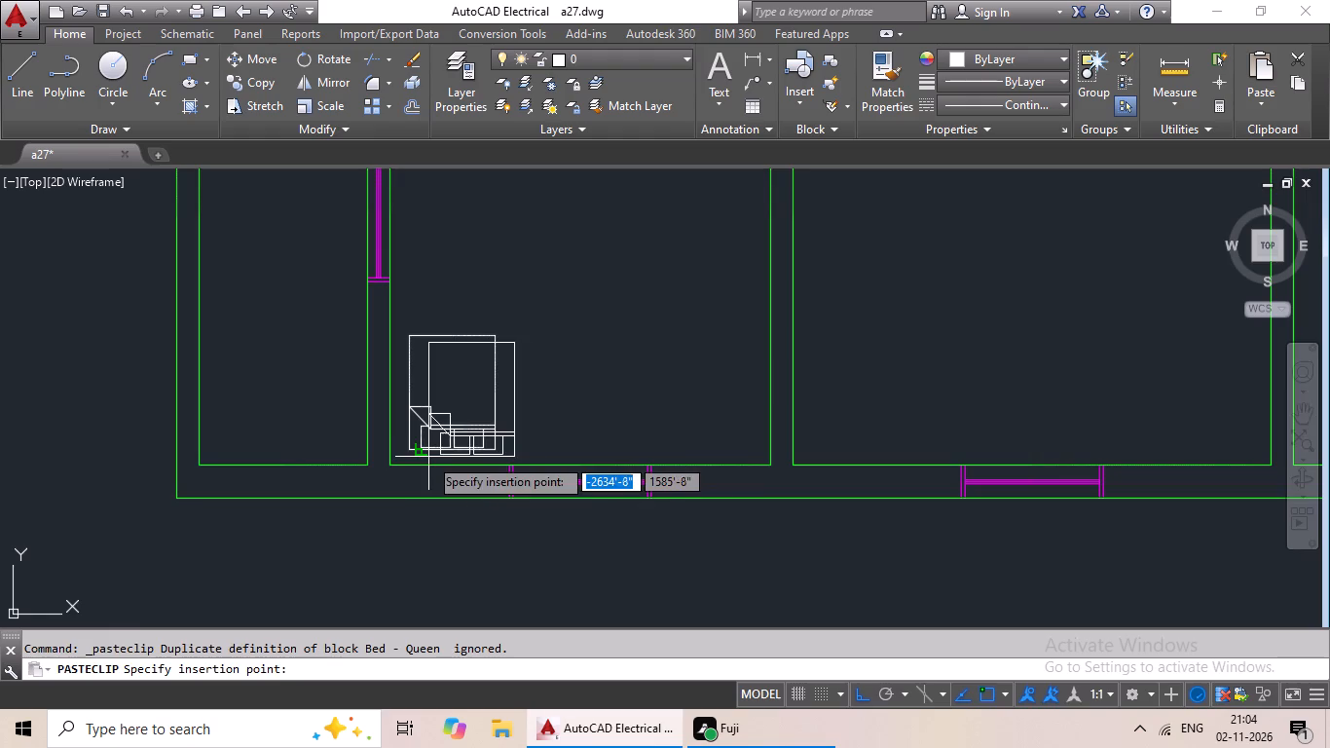
{"action": "scroll", "coordinate": [540, 475], "scroll_direction": "down", "scroll_amount": 3, "text": "ctrl"}
{"action": "scroll", "coordinate": [880, 467], "scroll_direction": "up", "scroll_amount": 2}
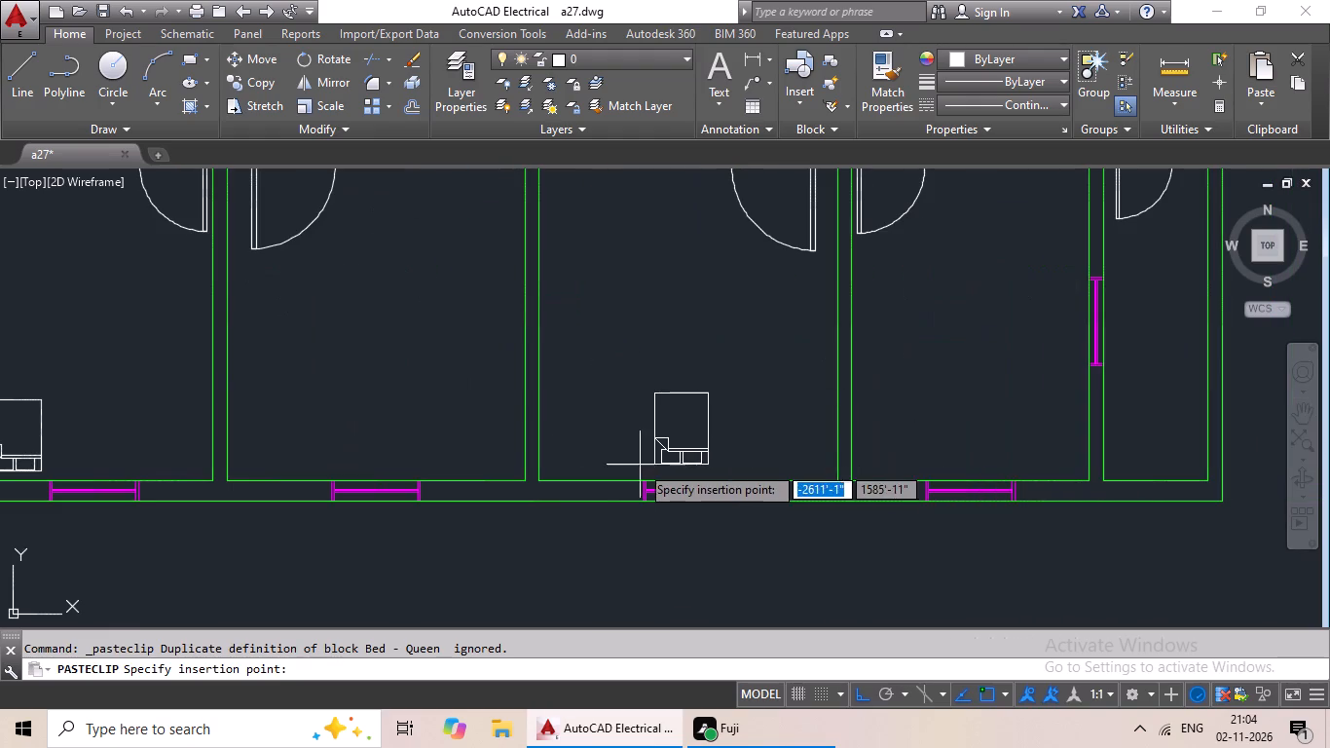
{"action": "left_click", "coordinate": [557, 460]}
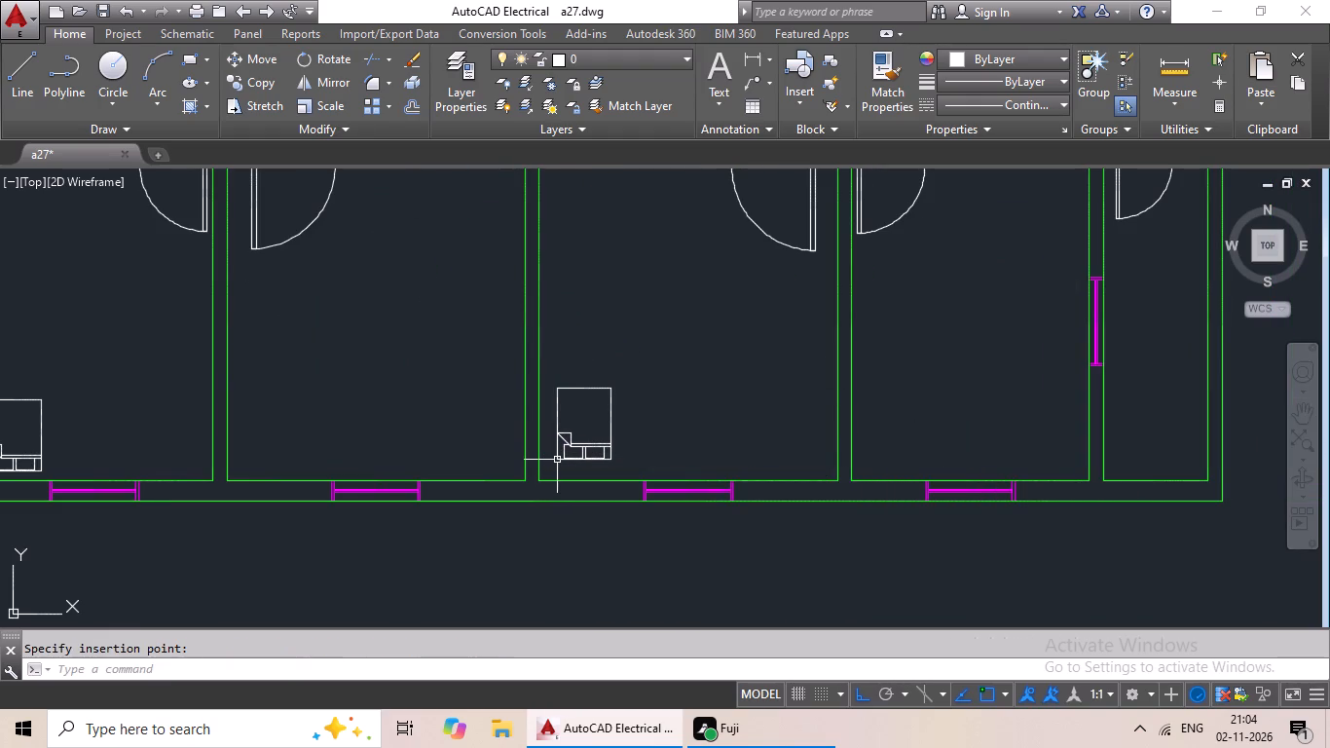
{"action": "key", "text": "ctrl+v"}
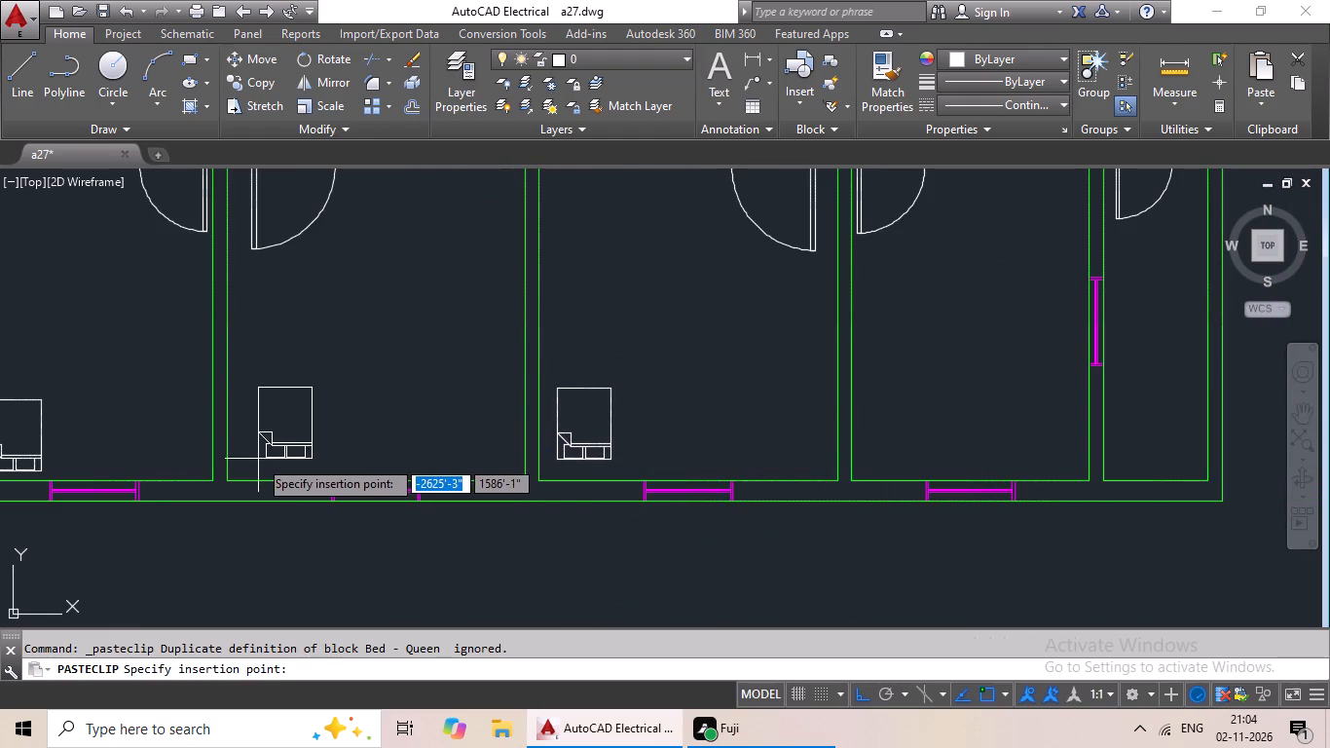
{"action": "left_click", "coordinate": [241, 467], "text": "ctrl"}
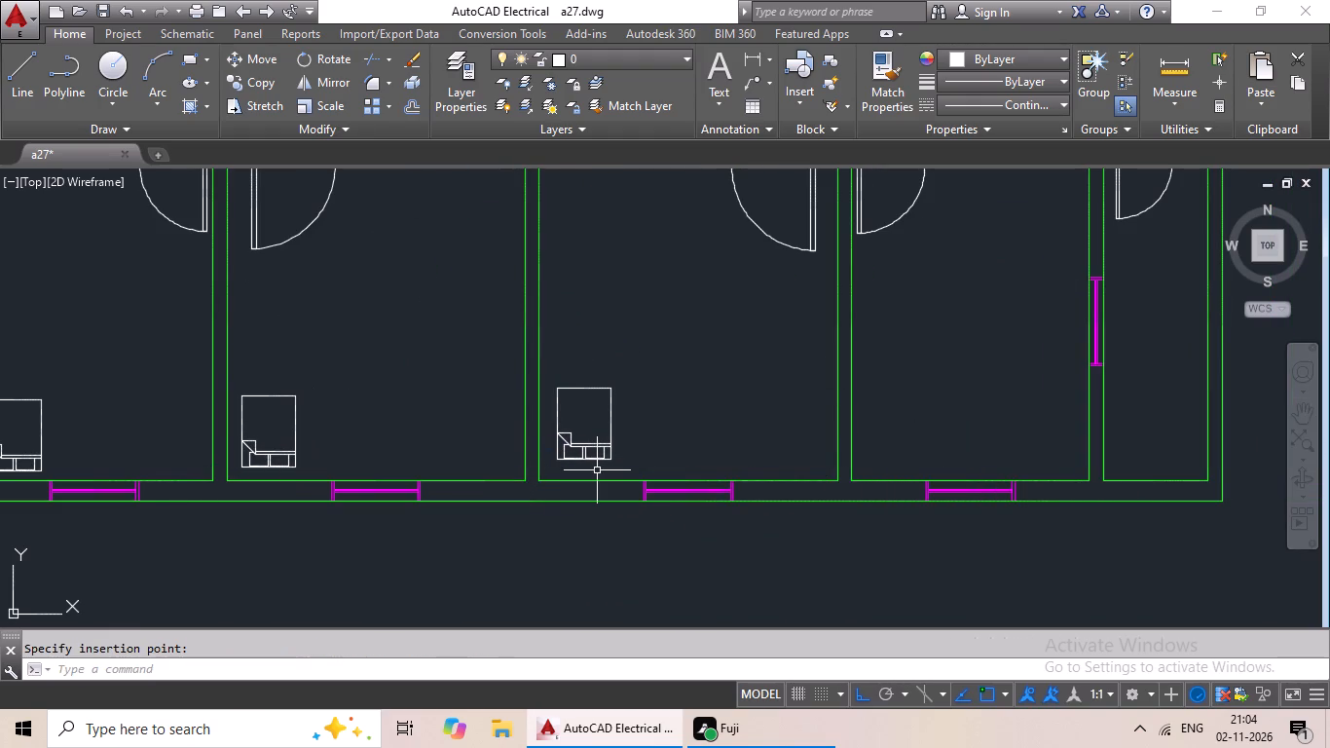
{"action": "key", "text": "ctrl+v"}
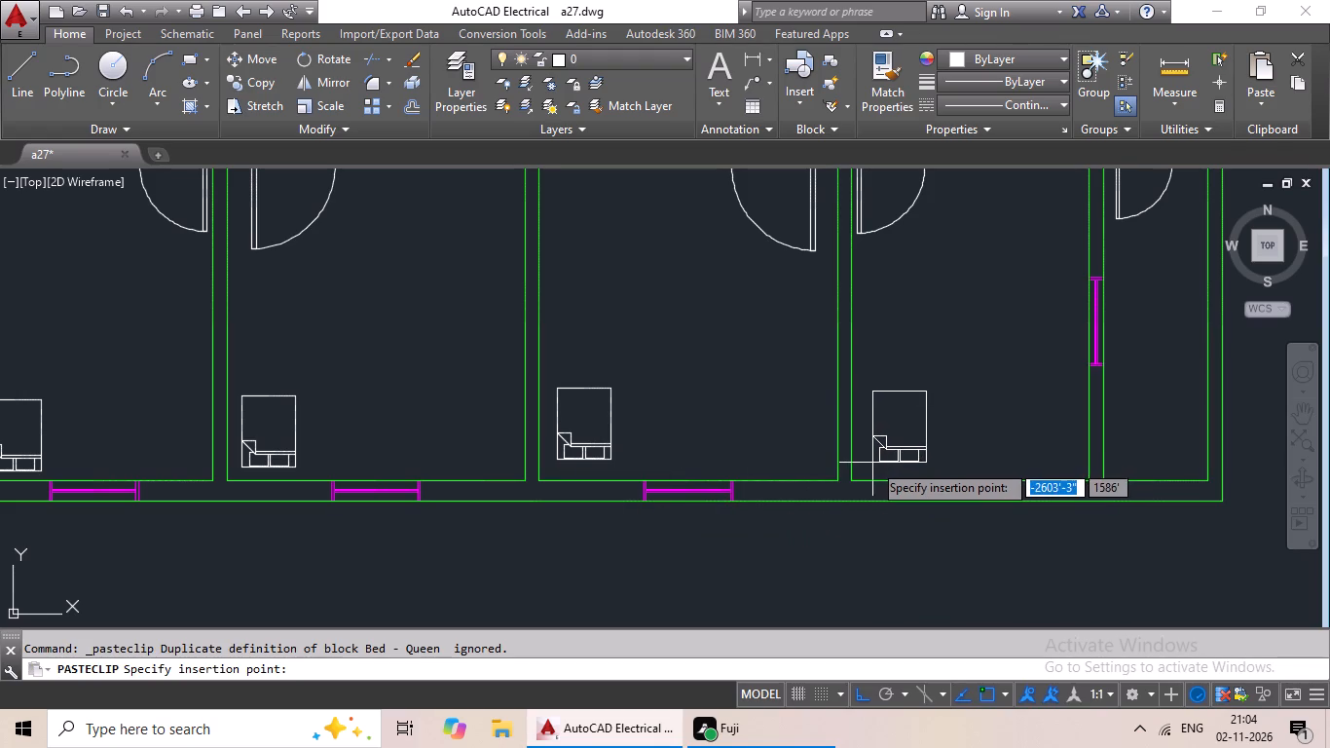
{"action": "left_click", "coordinate": [867, 467]}
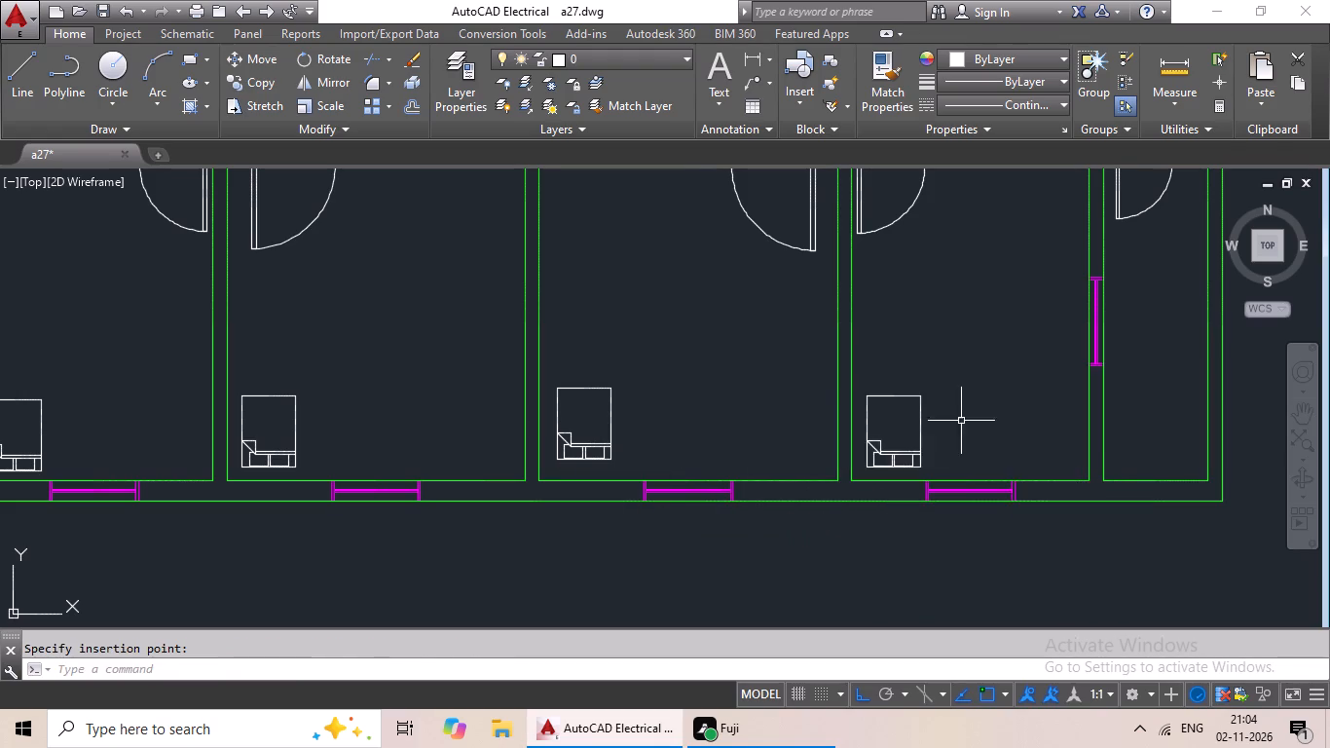
Insert the Toilet - side block from the DesignCenter's House Designer drawing to the east of the staged toilets.
{"action": "scroll", "coordinate": [964, 421], "scroll_direction": "down", "scroll_amount": 3}
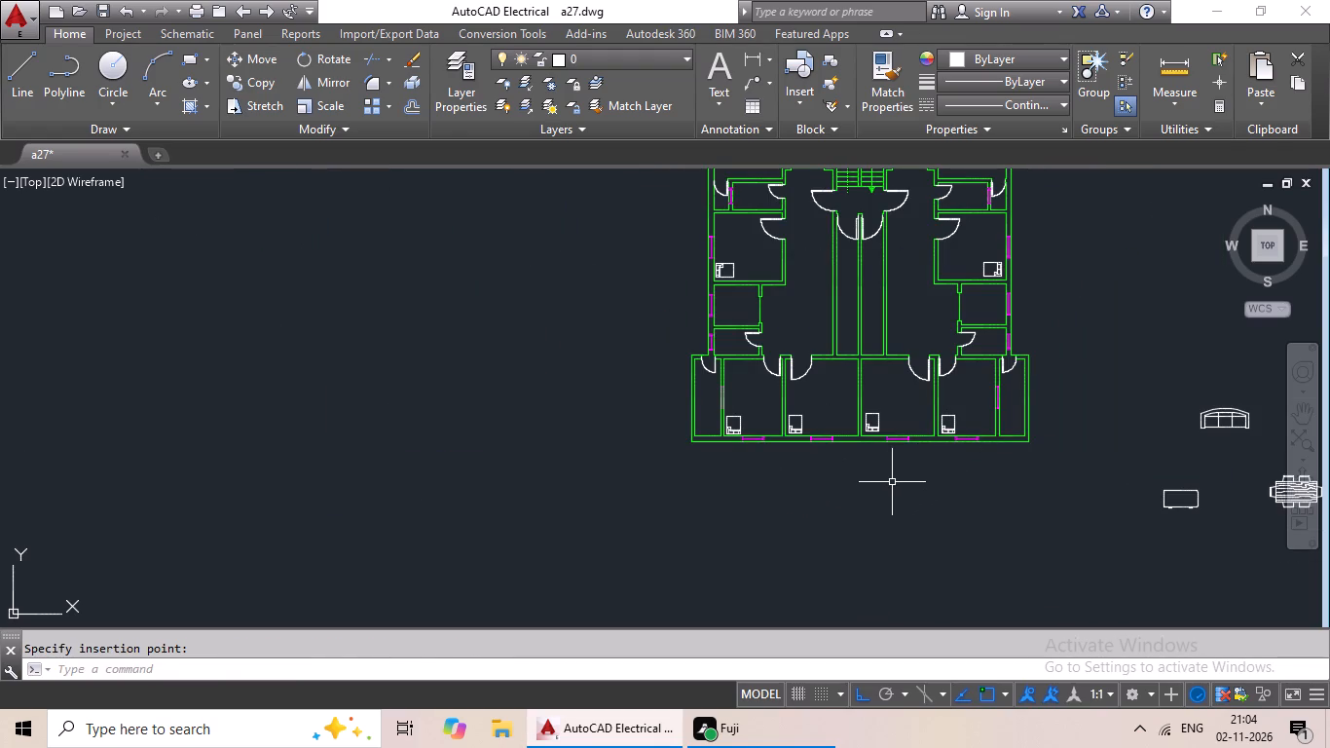
{"action": "scroll", "coordinate": [816, 414], "scroll_direction": "up", "scroll_amount": 2}
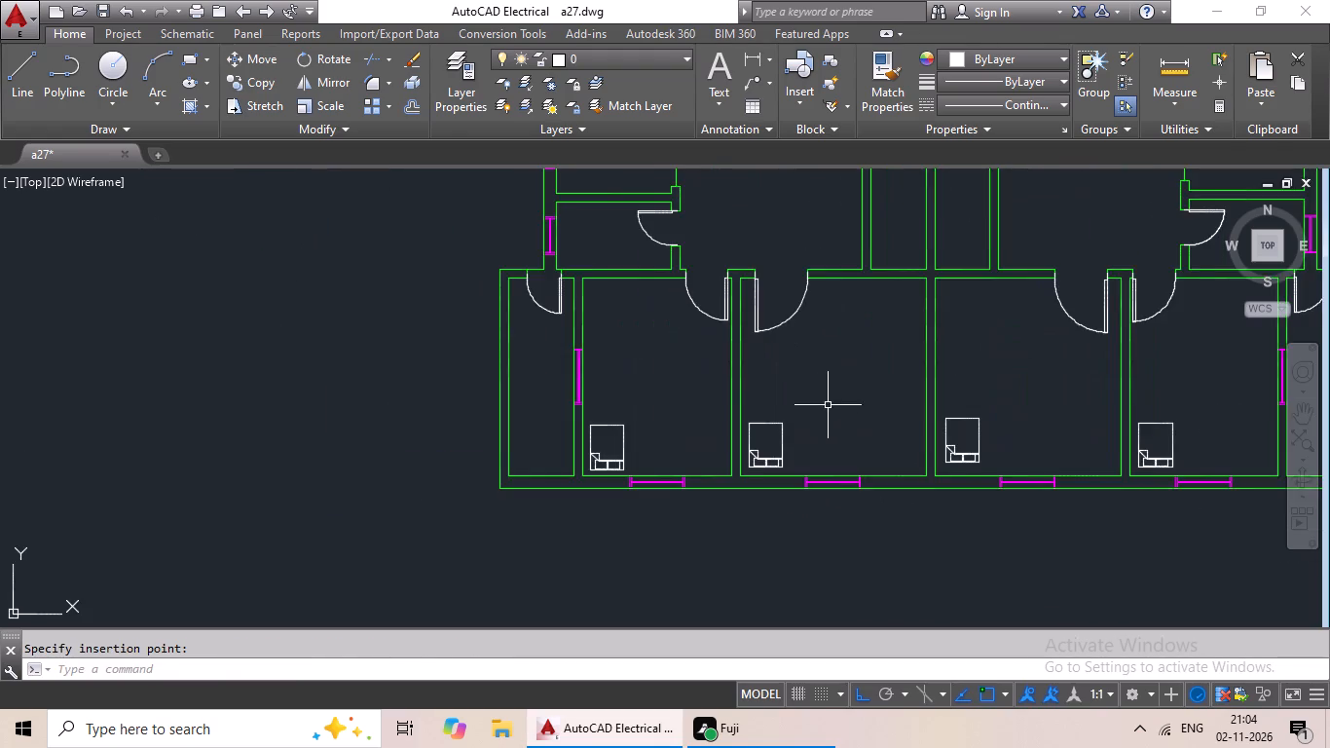
{"action": "middle_click_drag", "start_coordinate": [829, 405], "coordinate": [763, 459]}
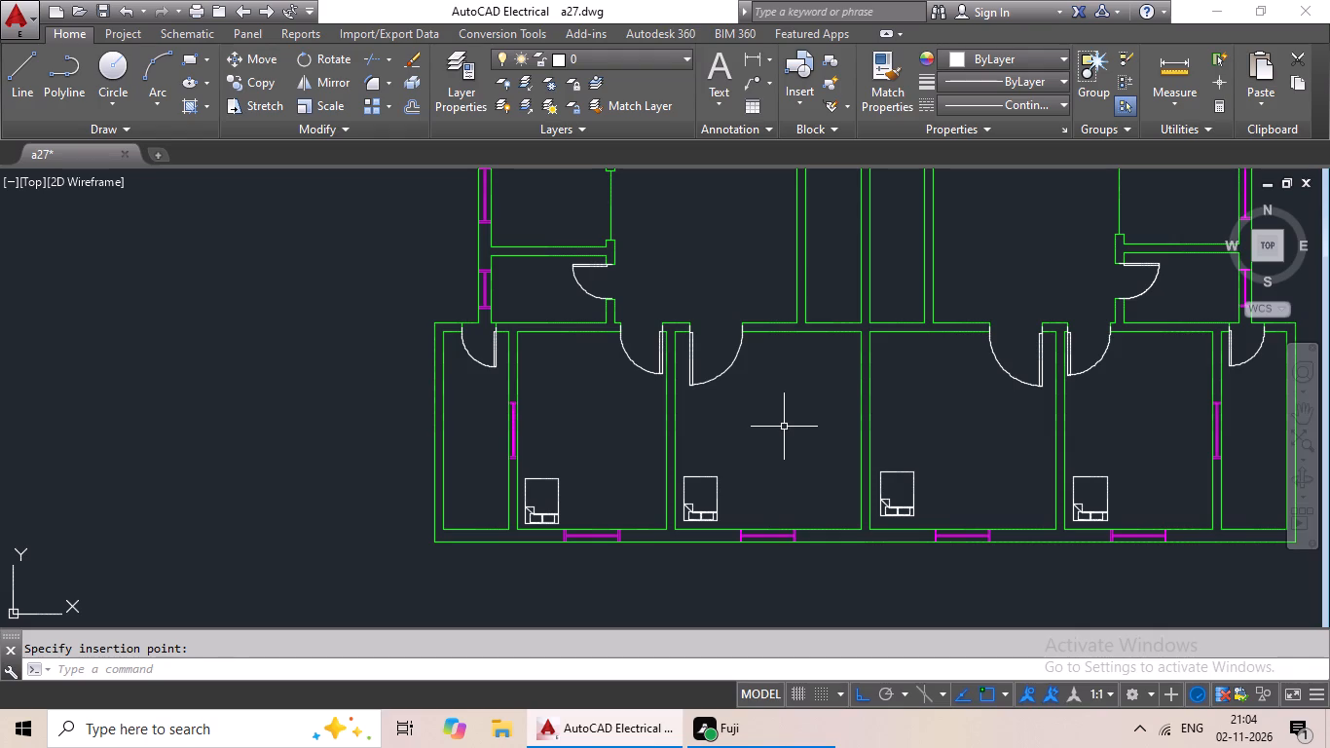
{"action": "scroll", "coordinate": [1166, 469], "scroll_direction": "down", "scroll_amount": 2}
{"action": "middle_click_drag", "start_coordinate": [1120, 491], "coordinate": [692, 510]}
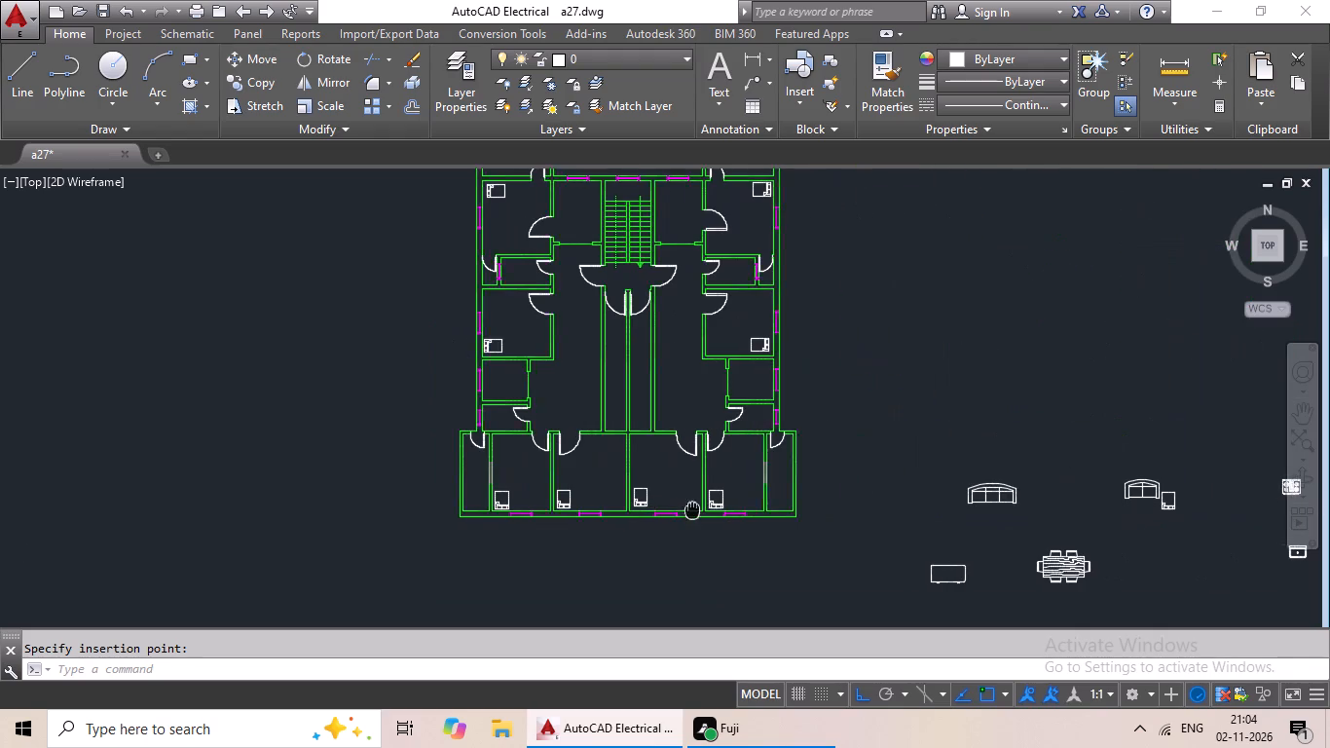
{"action": "middle_click_drag", "start_coordinate": [884, 422], "coordinate": [422, 424]}
{"action": "type", "text": "dc"}
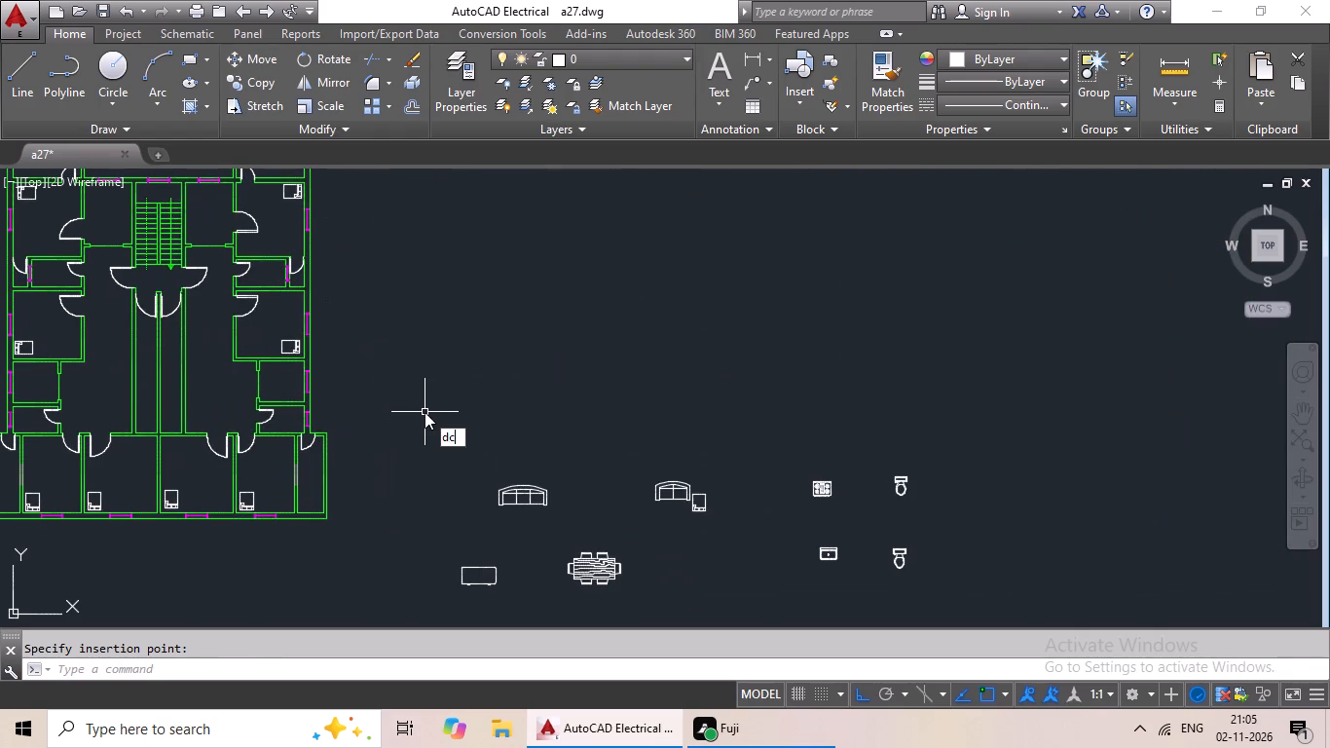
{"action": "key", "text": "space"}
{"action": "key", "text": "space"}
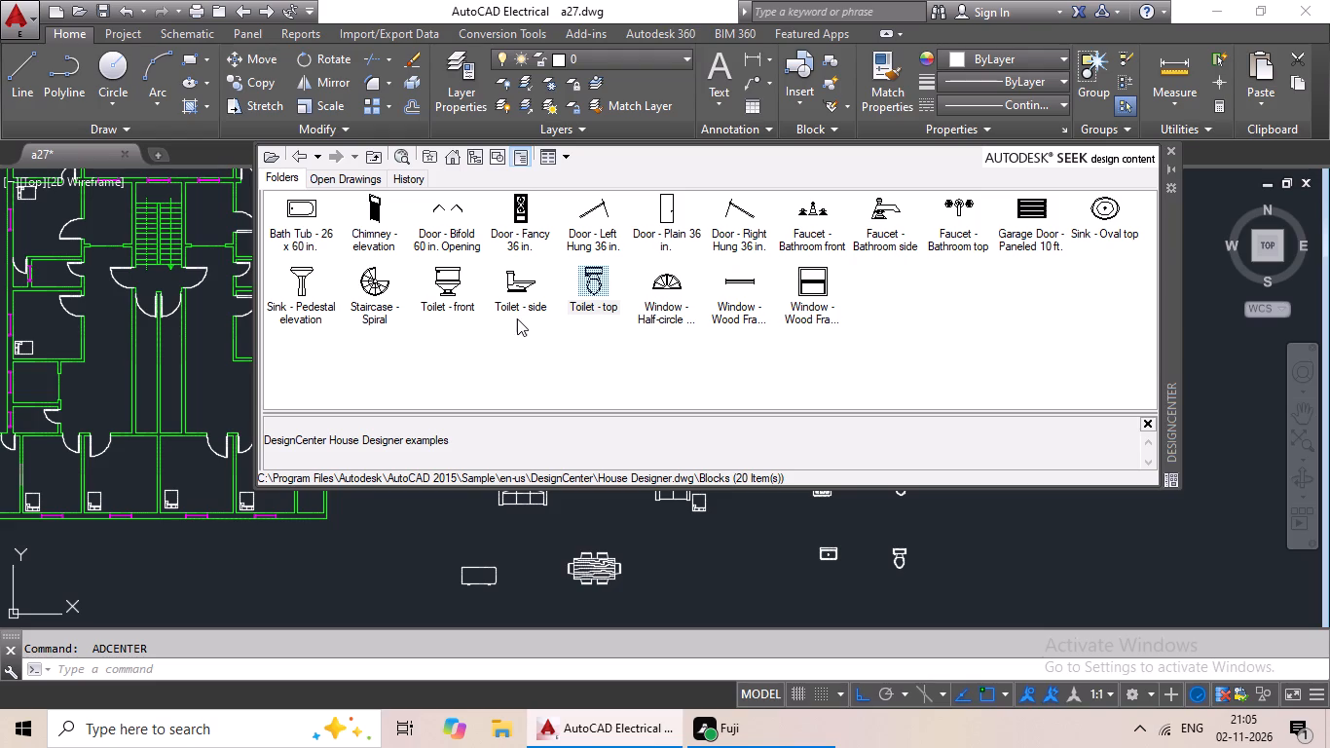
{"action": "double_click", "coordinate": [523, 297]}
{"action": "left_click_drag", "start_coordinate": [663, 480], "coordinate": [672, 482]}
{"action": "left_click", "coordinate": [978, 532]}
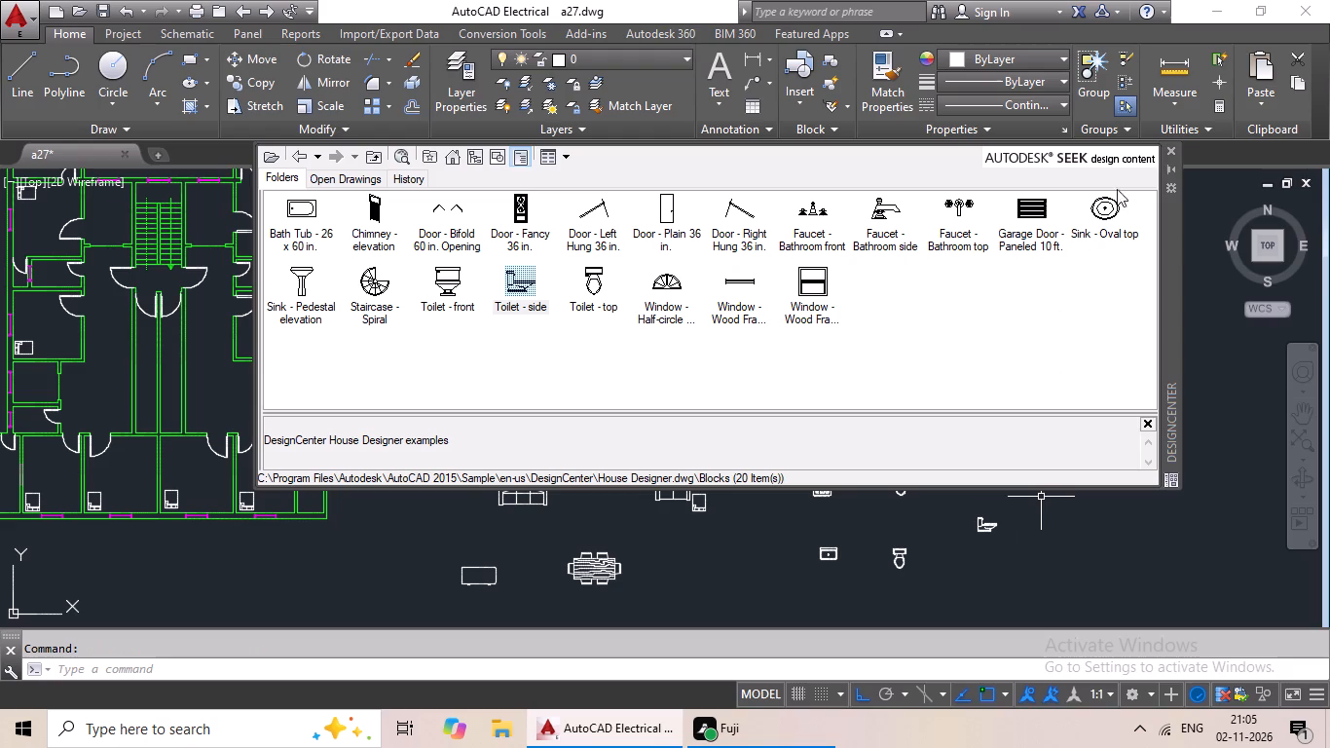
{"action": "left_click", "coordinate": [1170, 149]}
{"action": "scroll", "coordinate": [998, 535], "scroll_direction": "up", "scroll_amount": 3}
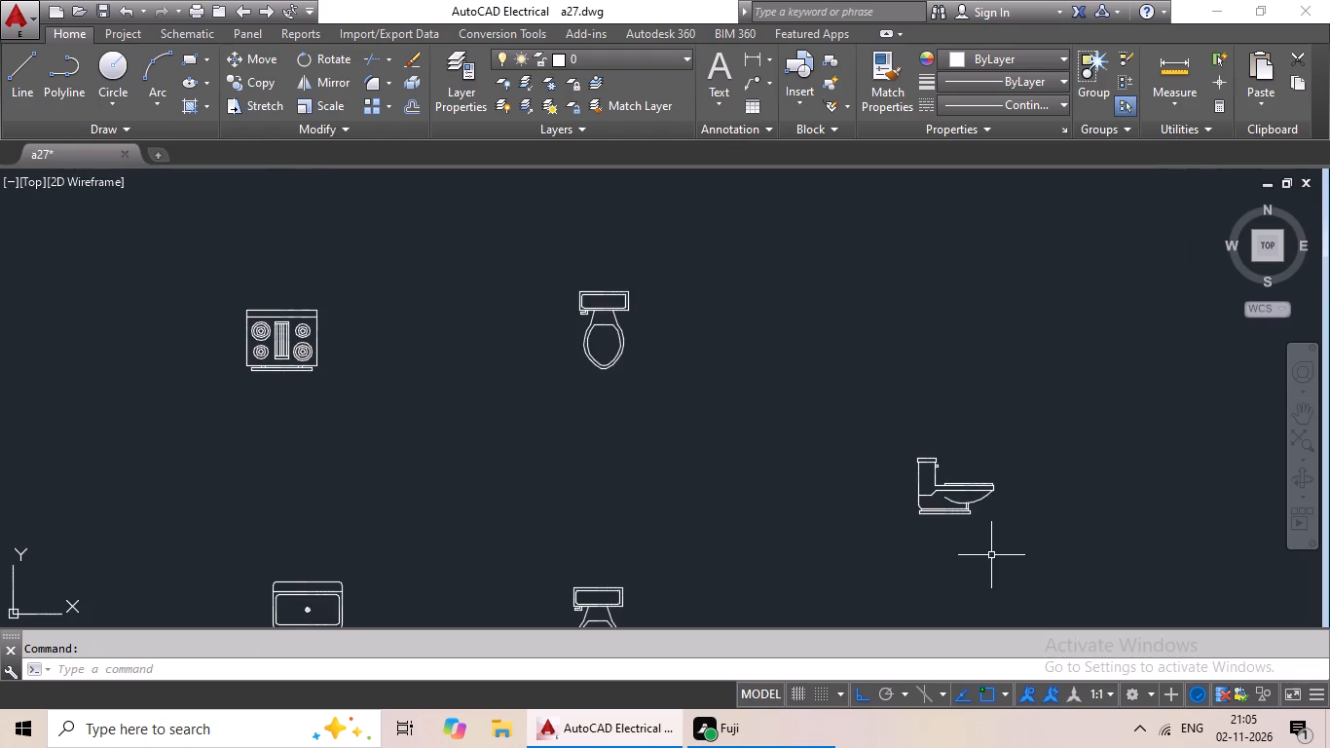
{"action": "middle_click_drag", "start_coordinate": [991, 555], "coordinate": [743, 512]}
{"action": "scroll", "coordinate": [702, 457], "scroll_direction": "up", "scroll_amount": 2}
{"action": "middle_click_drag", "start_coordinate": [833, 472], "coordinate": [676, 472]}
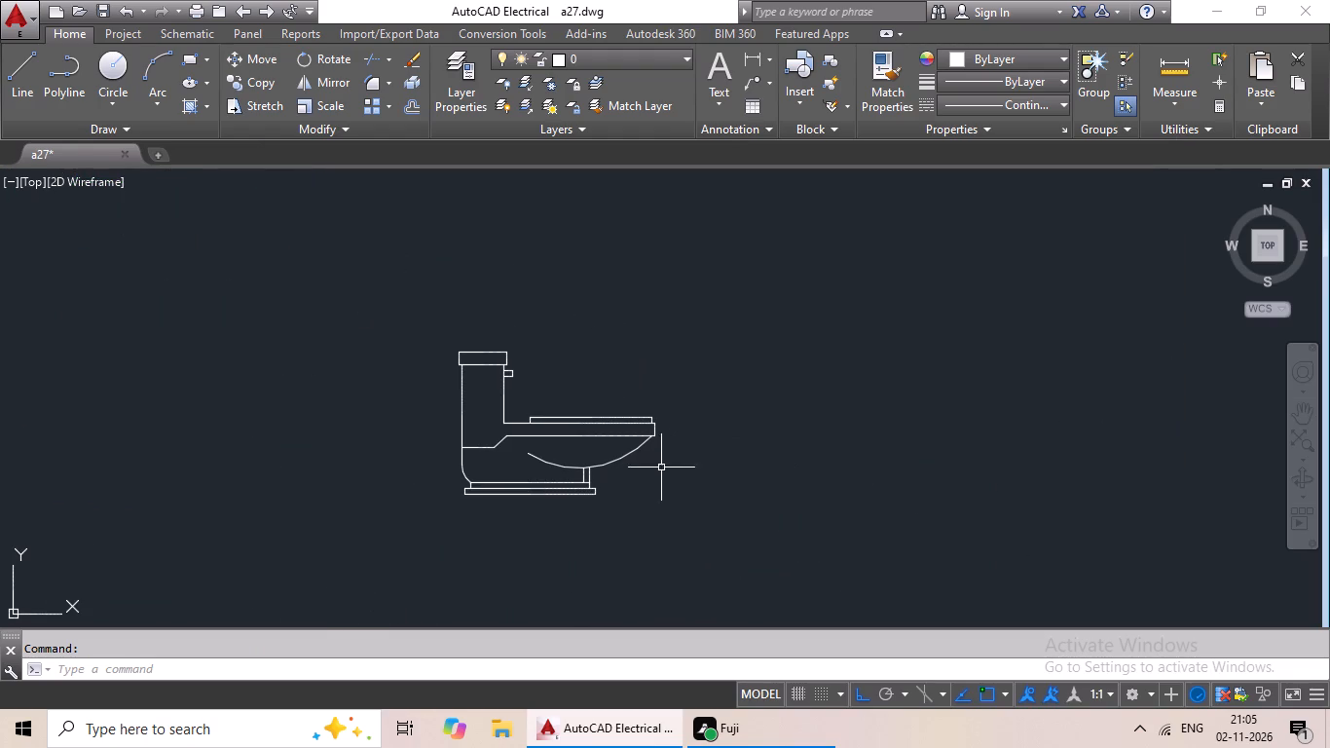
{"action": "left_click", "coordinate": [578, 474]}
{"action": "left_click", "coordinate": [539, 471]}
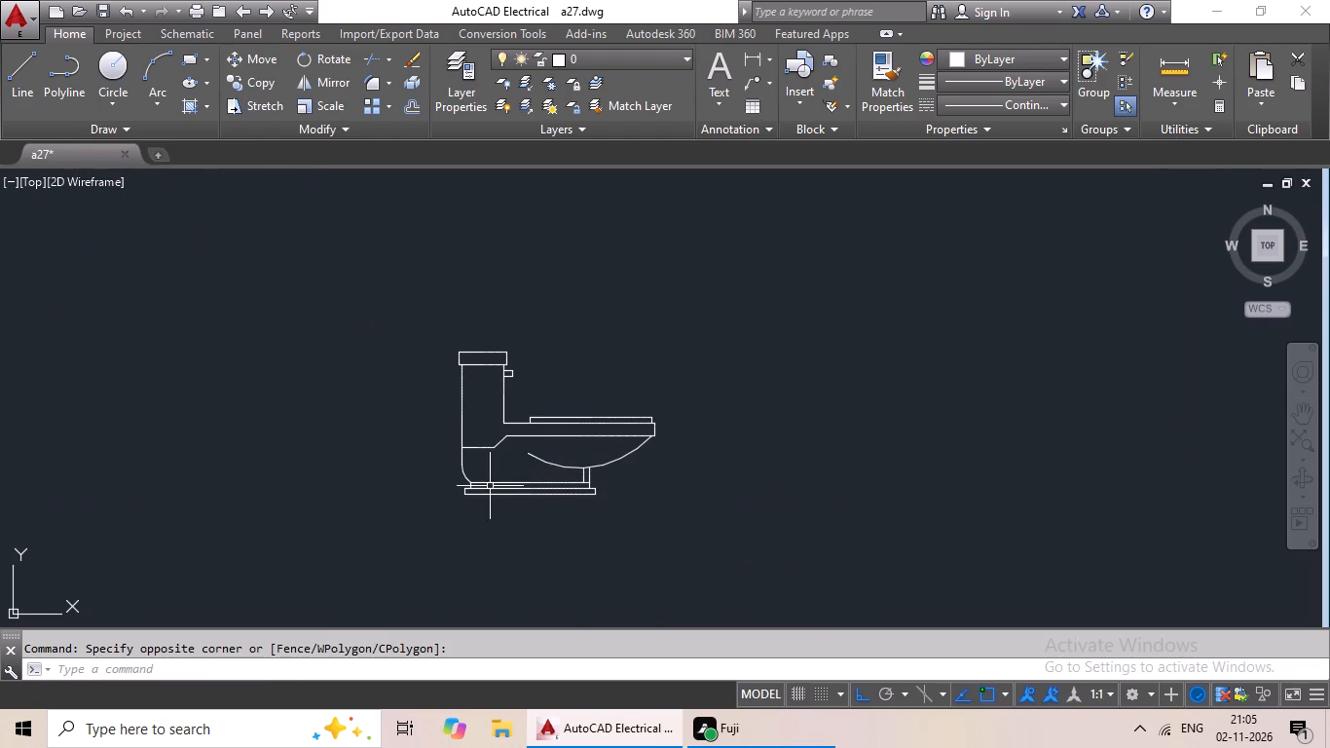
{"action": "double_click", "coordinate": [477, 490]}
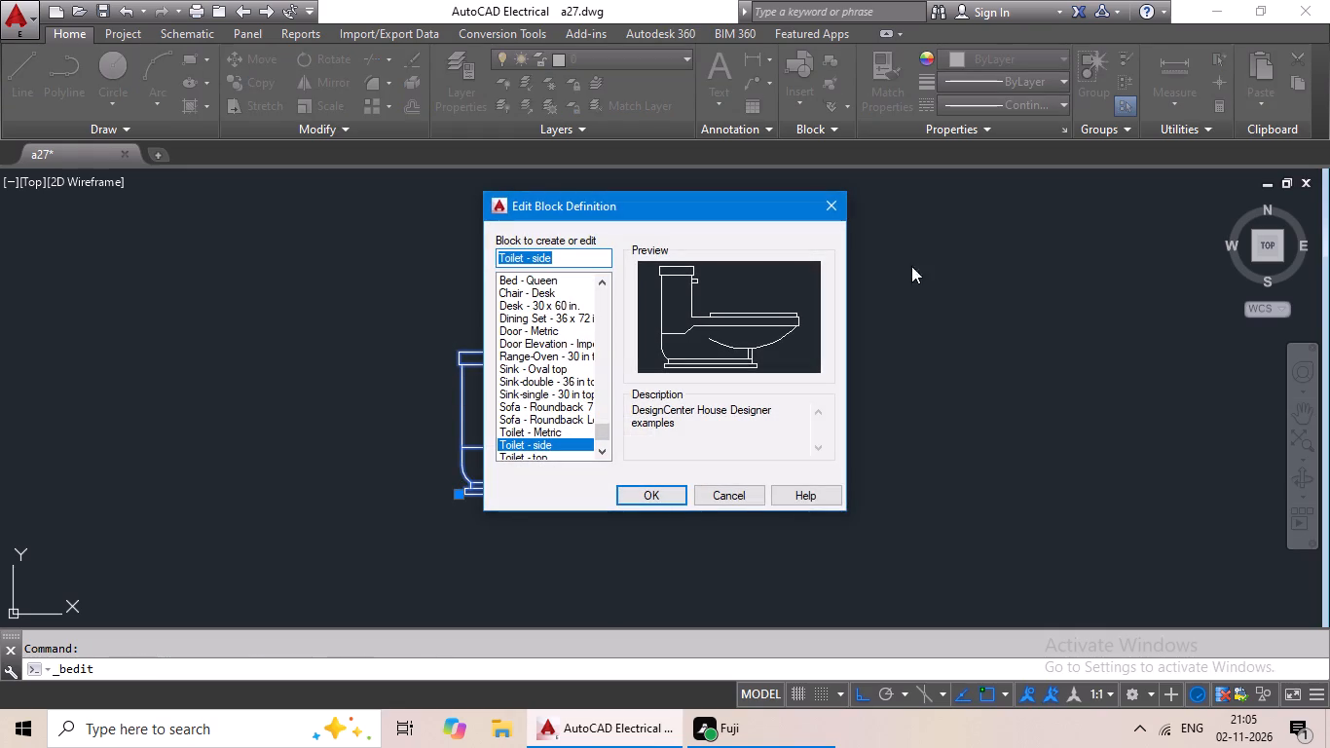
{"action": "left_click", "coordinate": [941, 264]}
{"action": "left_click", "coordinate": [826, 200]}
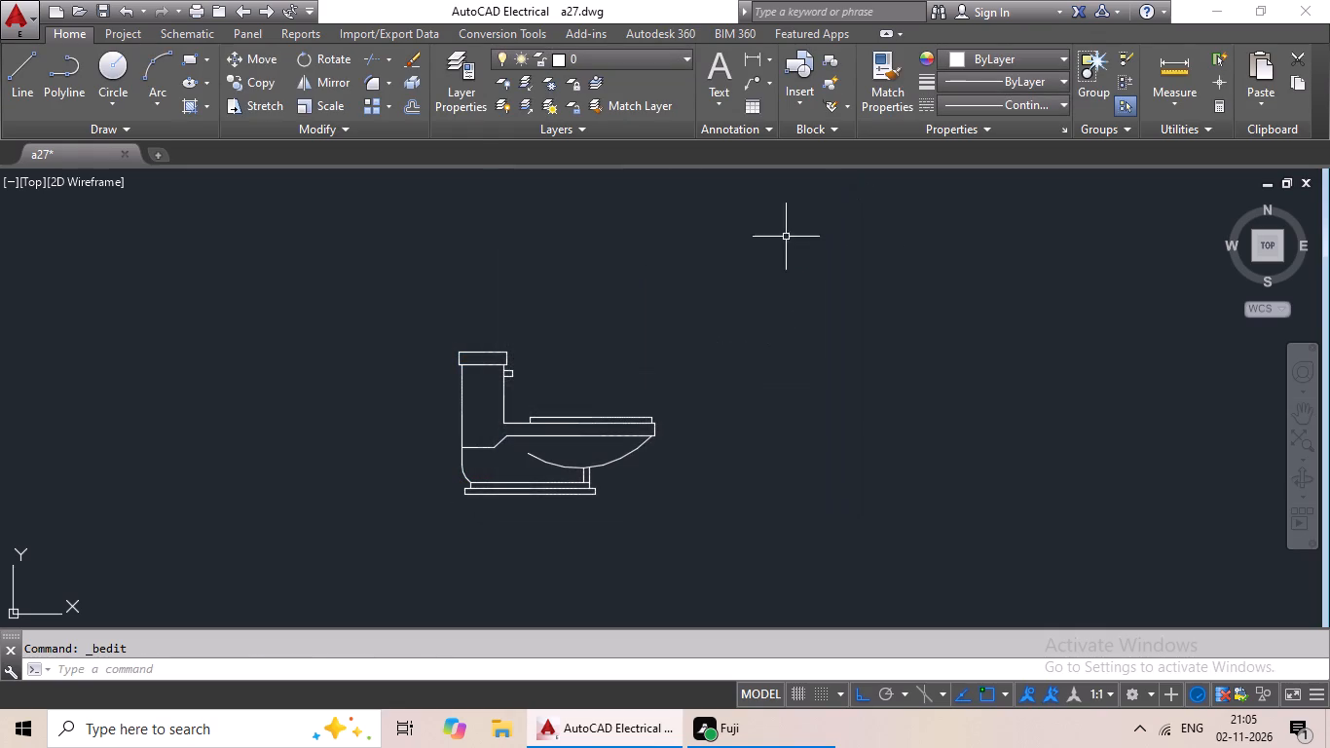
Scale the side-view toilet by reference about its west edge, reducing its full width to a bit under half.
{"action": "left_click", "coordinate": [544, 434]}
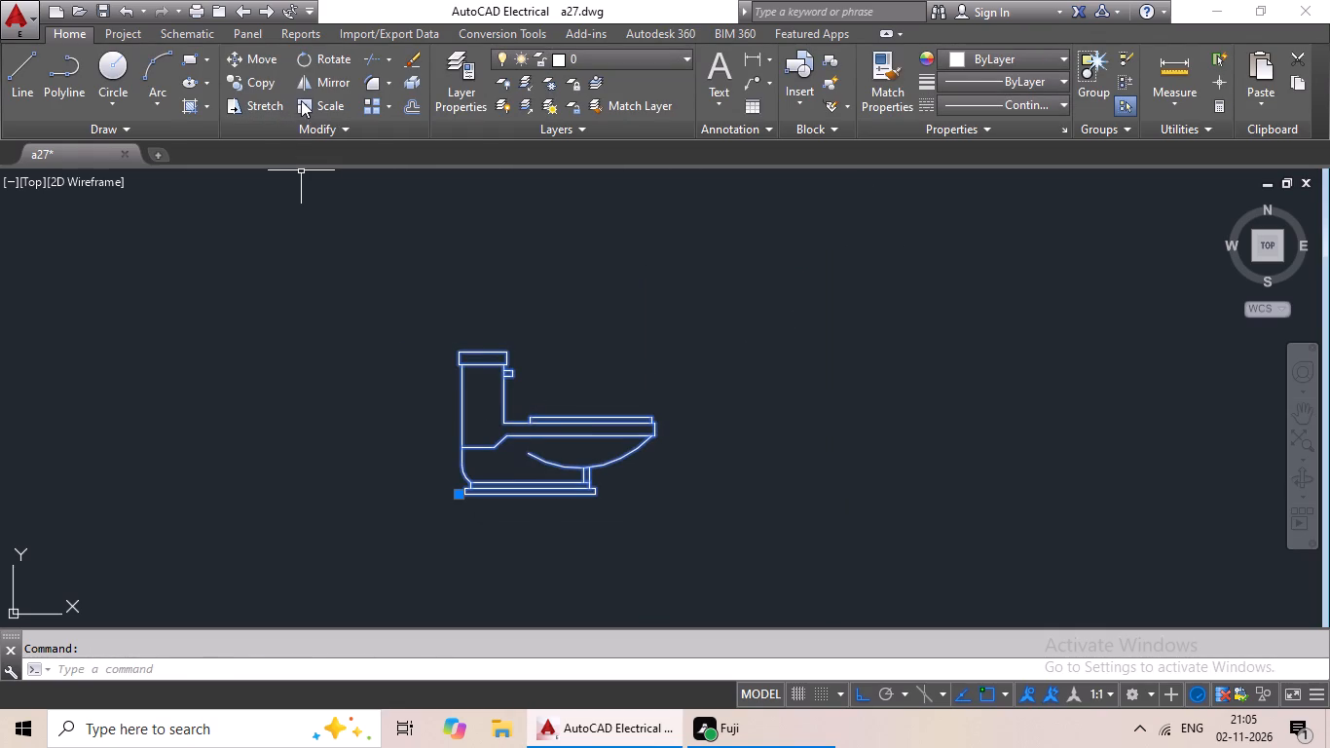
{"action": "left_click", "coordinate": [301, 100]}
{"action": "left_click", "coordinate": [462, 430]}
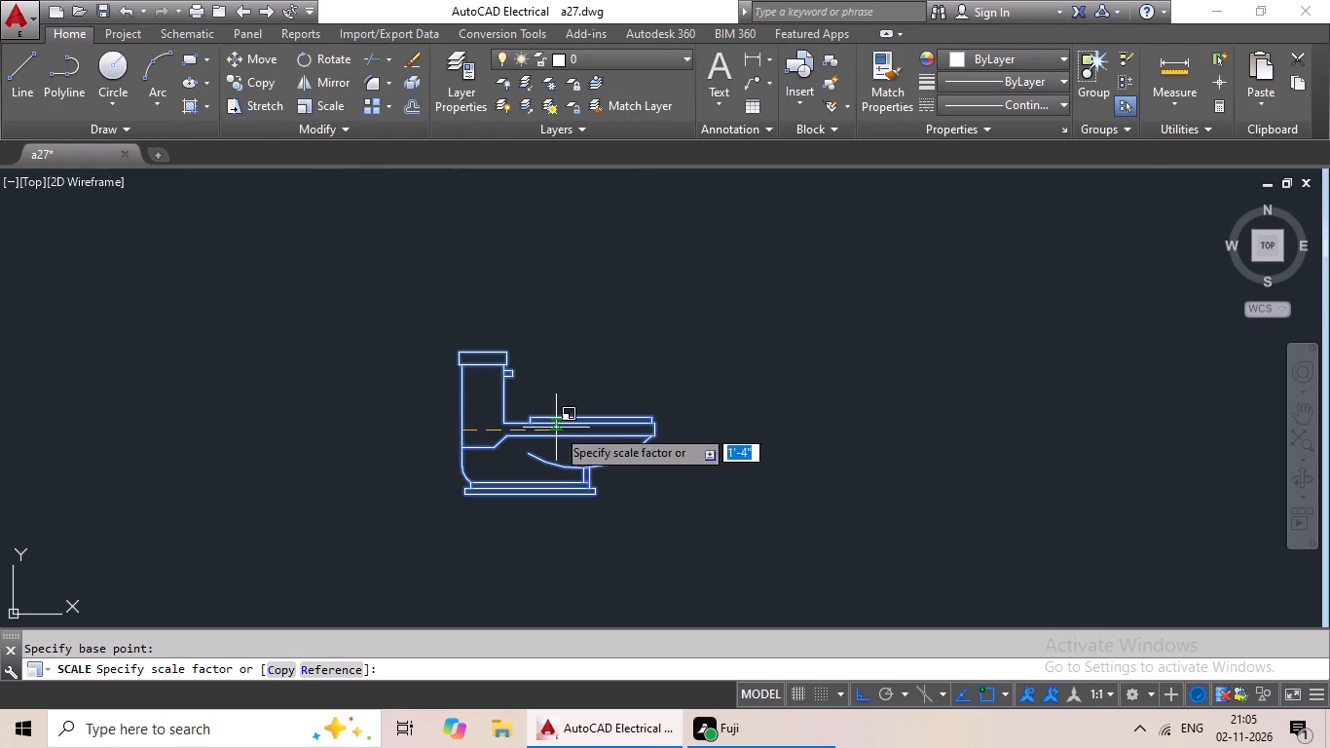
{"action": "left_click", "coordinate": [322, 673]}
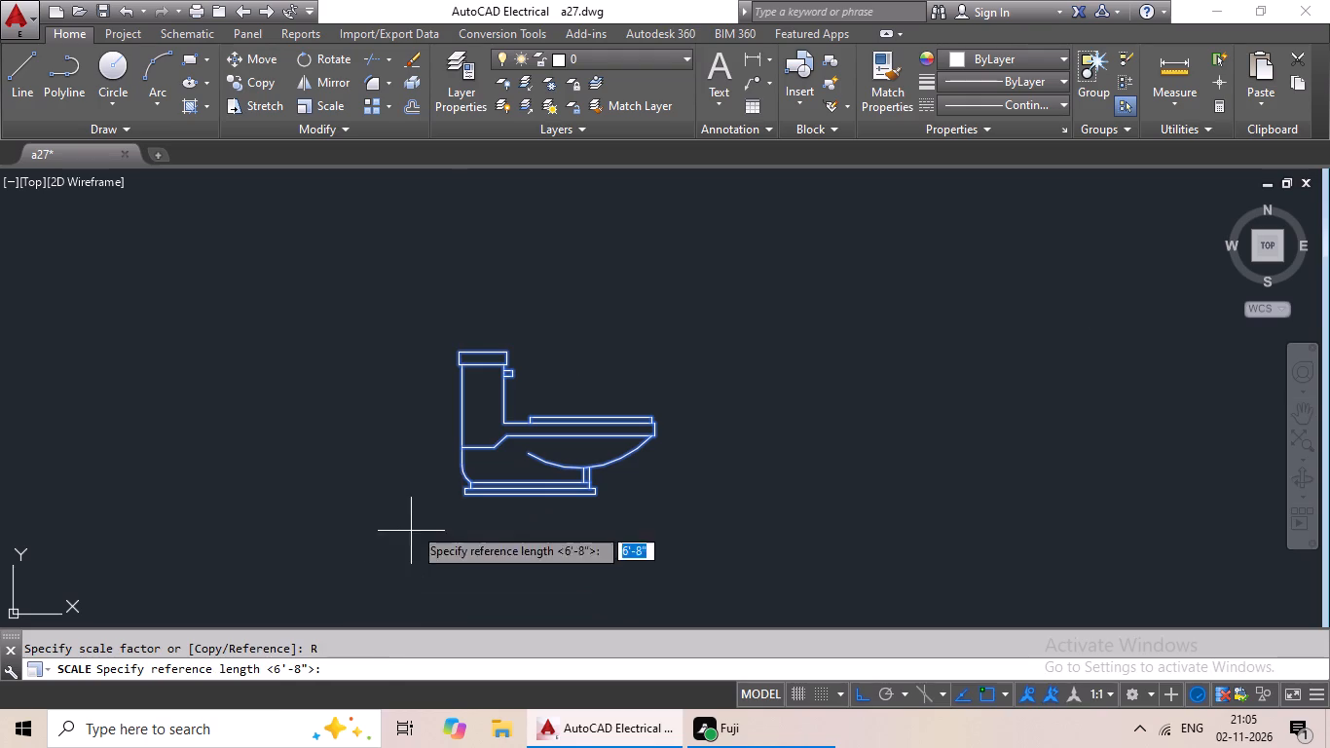
{"action": "left_click_drag", "start_coordinate": [459, 434], "coordinate": [467, 431]}
{"action": "left_click_drag", "start_coordinate": [657, 435], "coordinate": [630, 435]}
{"action": "left_click", "coordinate": [544, 444]}
{"action": "scroll", "coordinate": [558, 448], "scroll_direction": "down", "scroll_amount": 3}
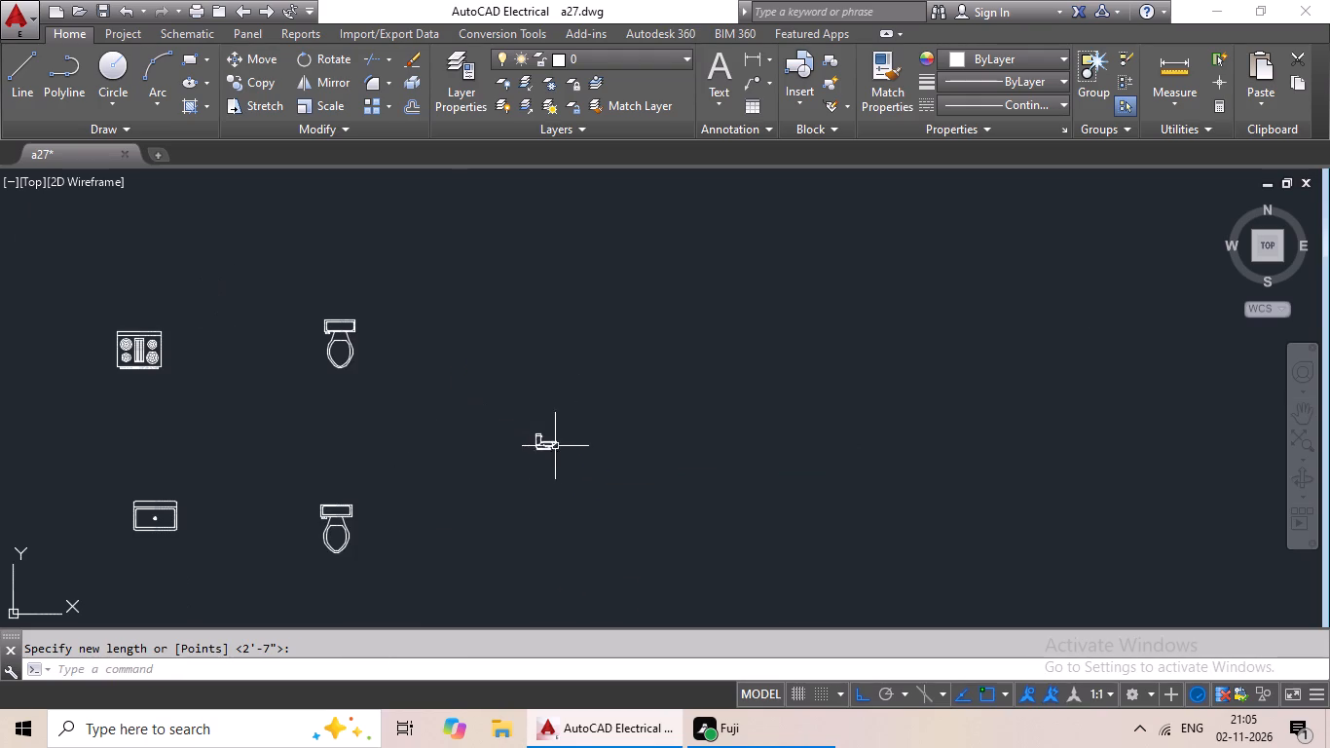
Copy the scaled side-view toilet and paste it near the southwest corner of the west bathroom just north of the south room row.
{"action": "left_click", "coordinate": [537, 441]}
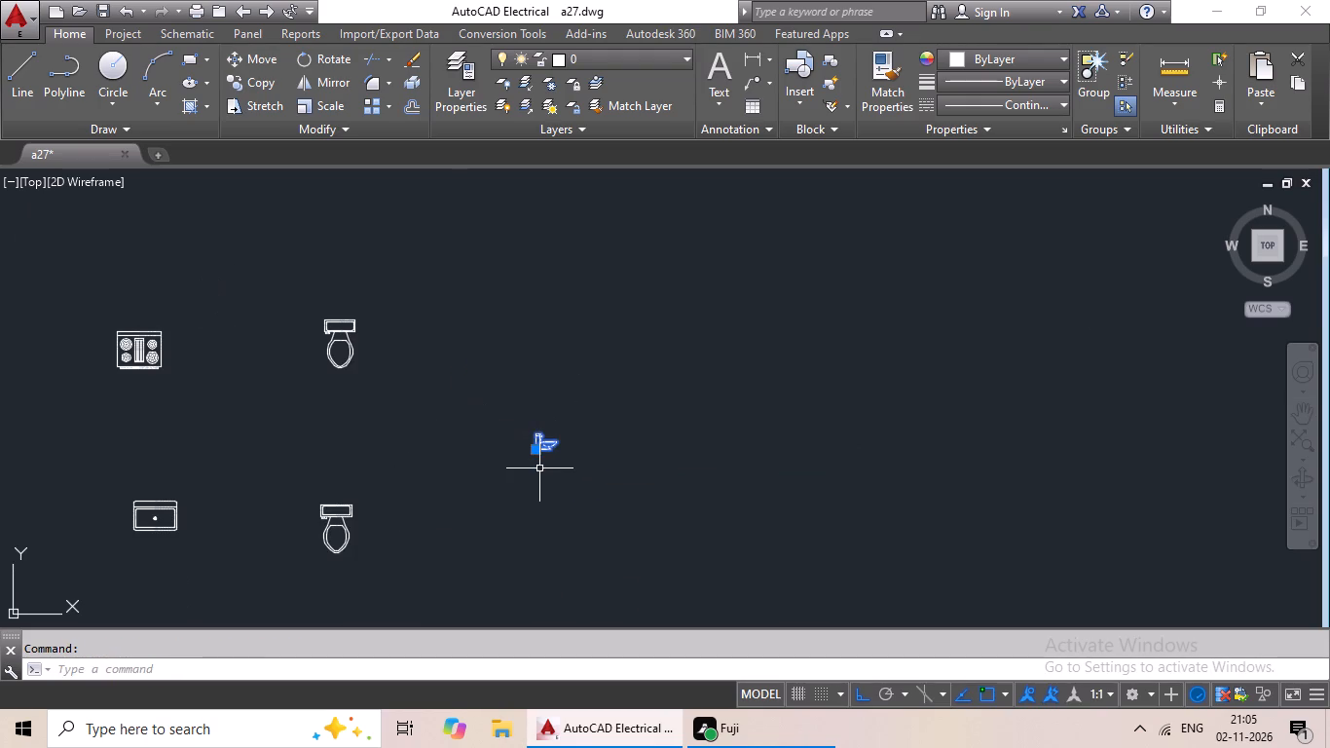
{"action": "key", "text": "ctrl+c"}
{"action": "key", "text": "ctrl+v"}
{"action": "middle_click_drag", "start_coordinate": [345, 495], "coordinate": [795, 457]}
{"action": "scroll", "coordinate": [498, 498], "scroll_direction": "down", "scroll_amount": 2}
{"action": "middle_click_drag", "start_coordinate": [448, 519], "coordinate": [825, 491]}
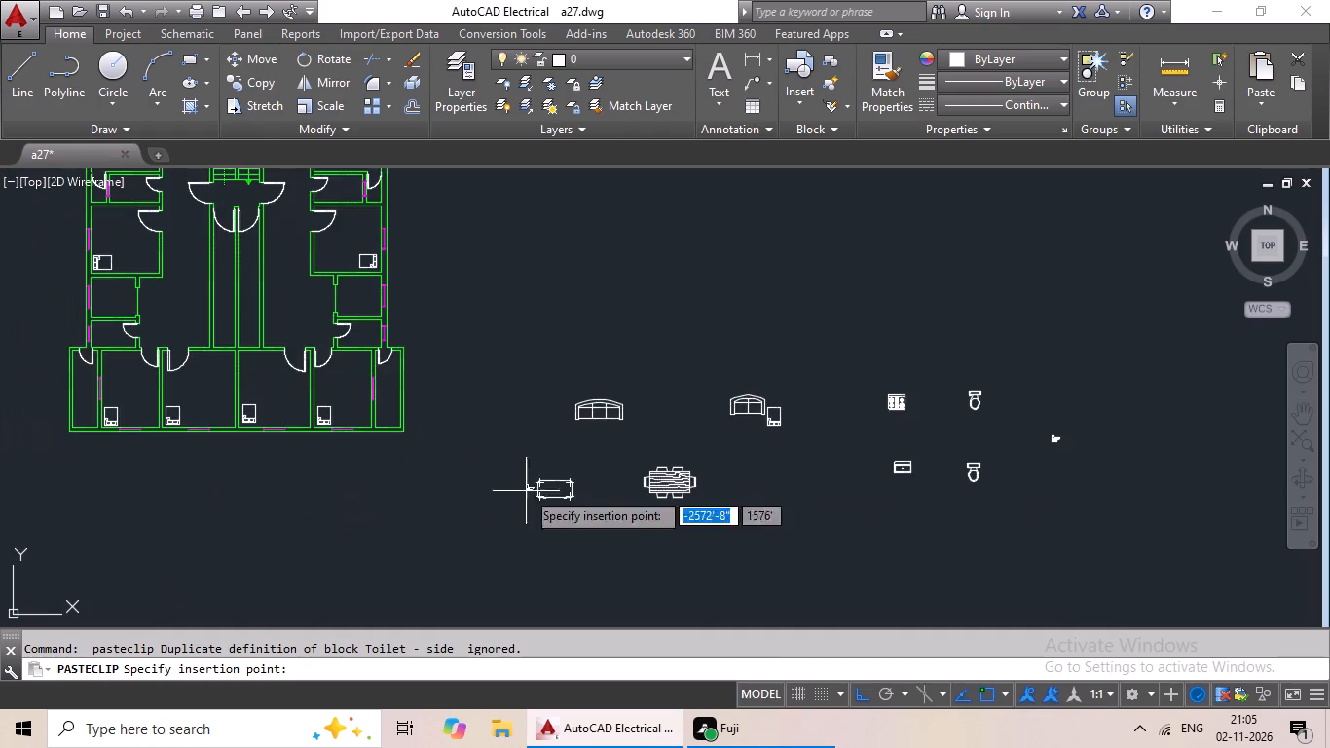
{"action": "middle_click_drag", "start_coordinate": [526, 491], "coordinate": [854, 554]}
{"action": "middle_click_drag", "start_coordinate": [682, 506], "coordinate": [802, 586]}
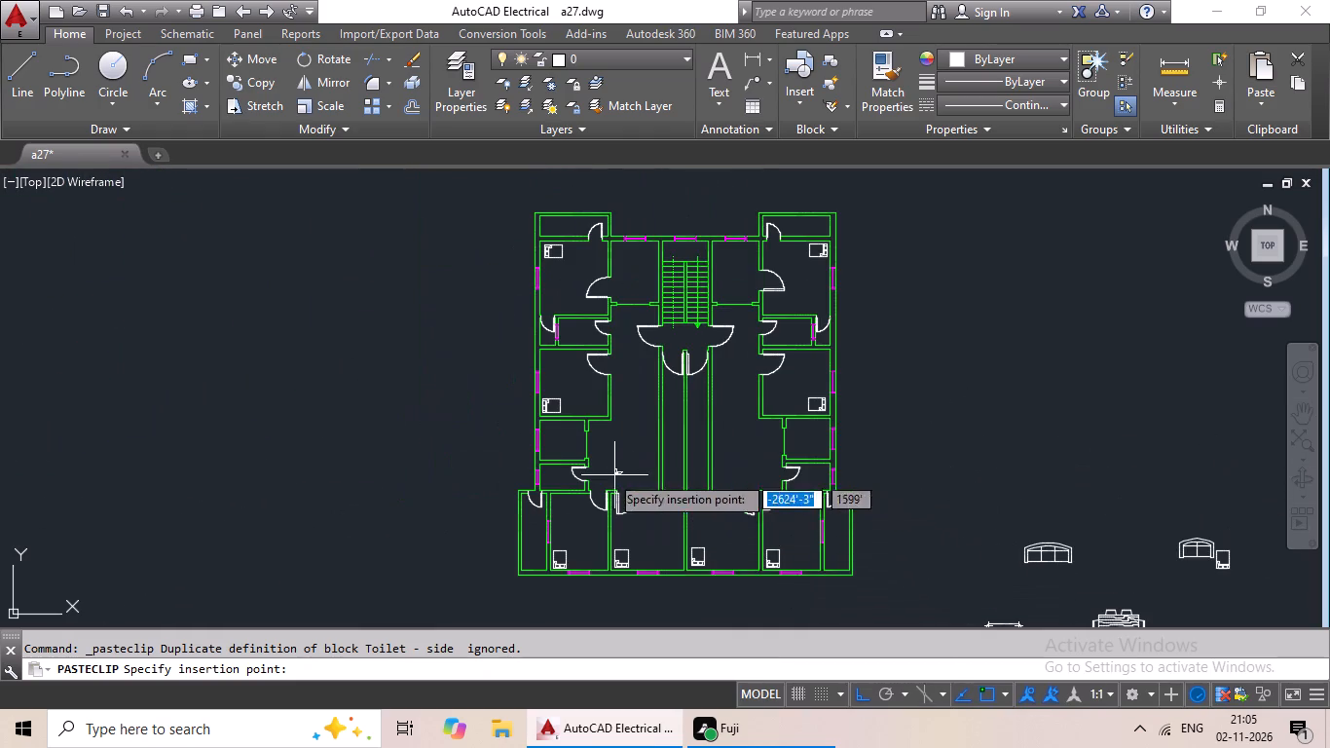
{"action": "scroll", "coordinate": [534, 478], "scroll_direction": "up", "scroll_amount": 8}
{"action": "middle_click_drag", "start_coordinate": [565, 568], "coordinate": [540, 435]}
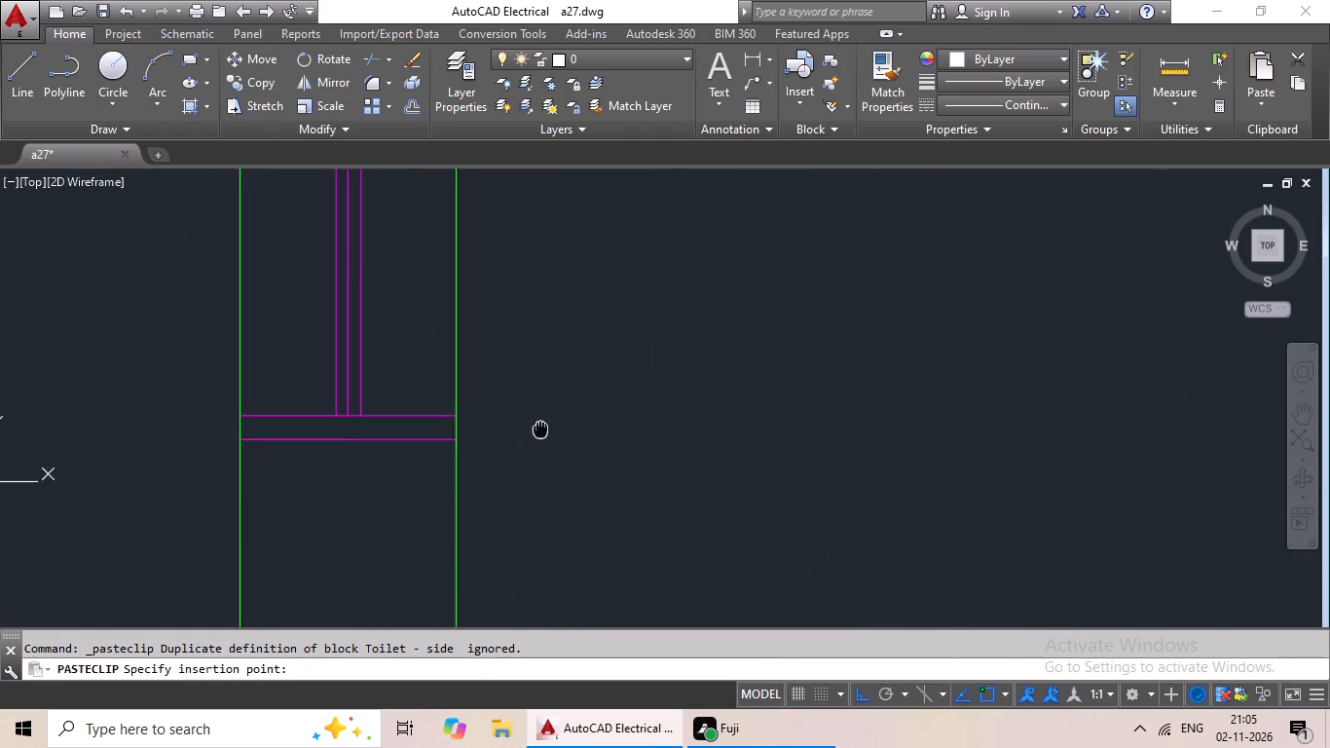
{"action": "scroll", "coordinate": [545, 419], "scroll_direction": "down", "scroll_amount": 3}
{"action": "left_click", "coordinate": [552, 478]}
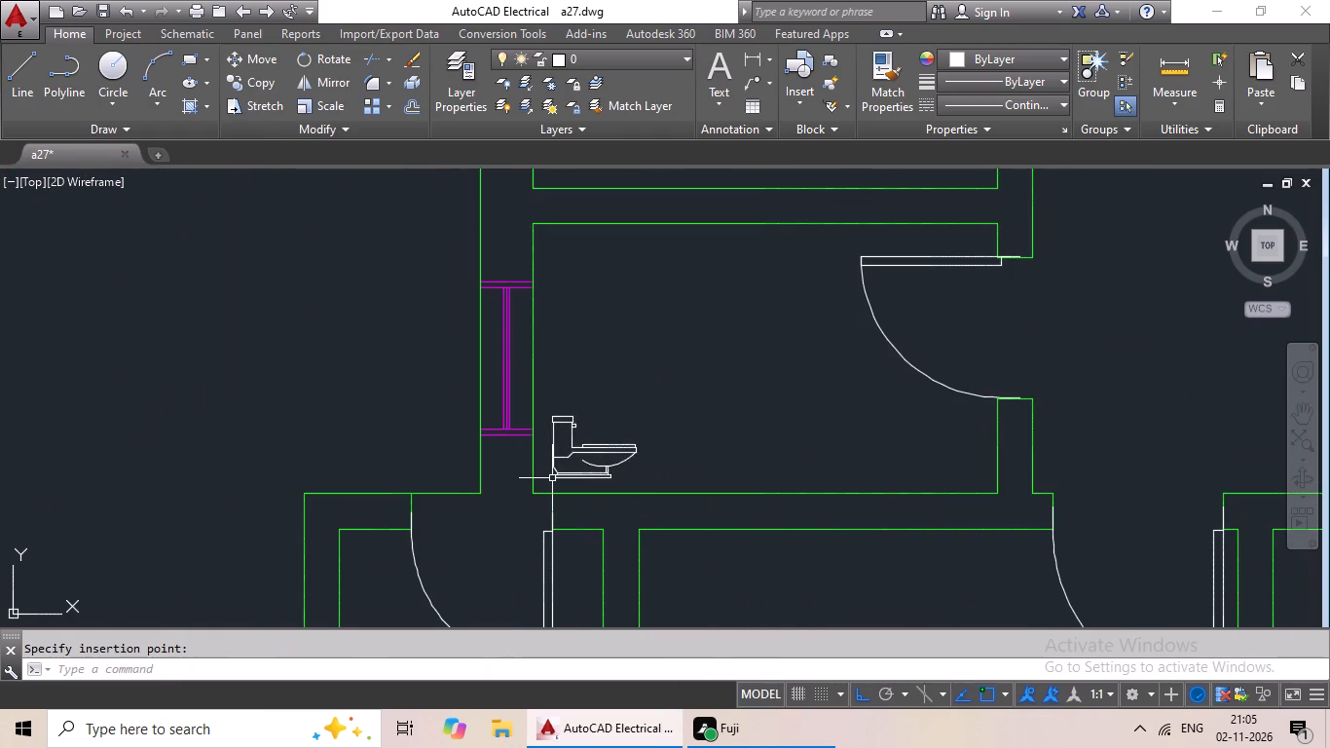
Paste another side-view toilet near the southwest corner of the northern west bathroom, beside its window and level with the stair foot.
{"action": "key", "text": "ctrl+v"}
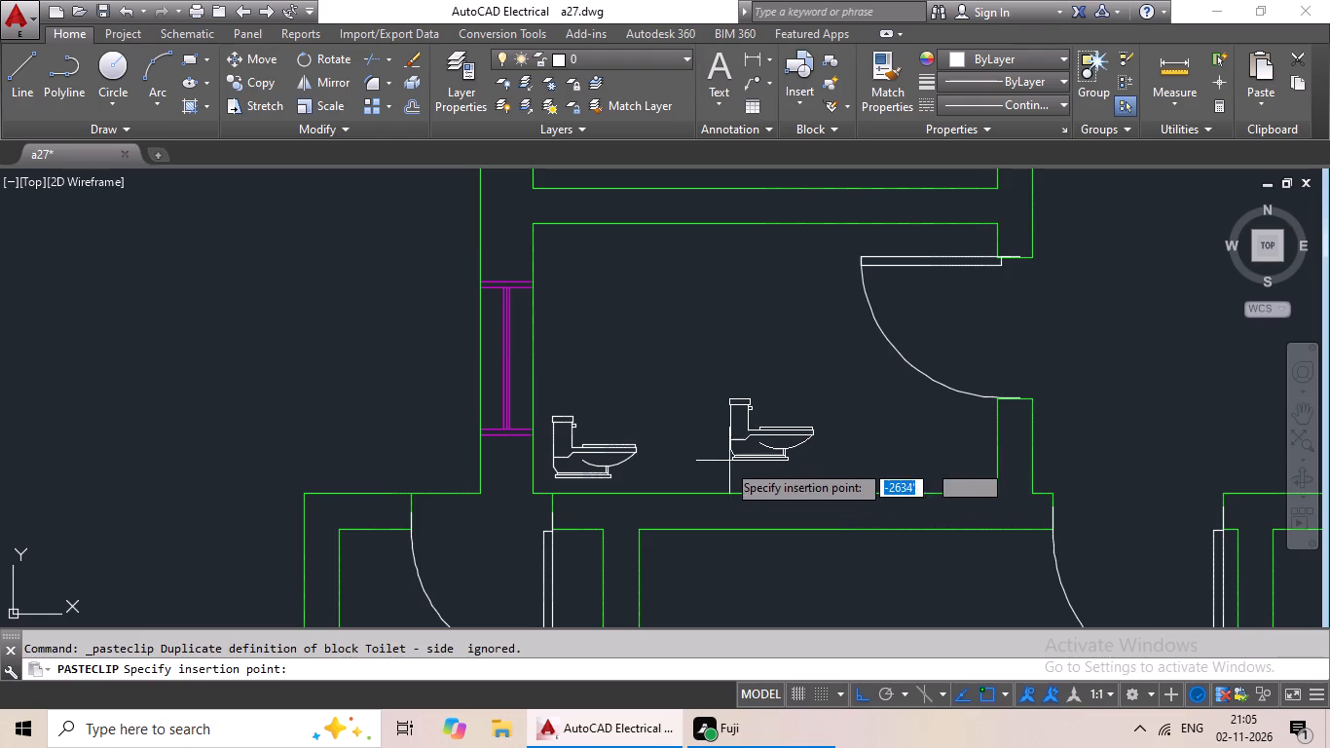
{"action": "scroll", "coordinate": [780, 476], "scroll_direction": "down", "scroll_amount": 1}
{"action": "middle_click_drag", "start_coordinate": [781, 474], "coordinate": [376, 499]}
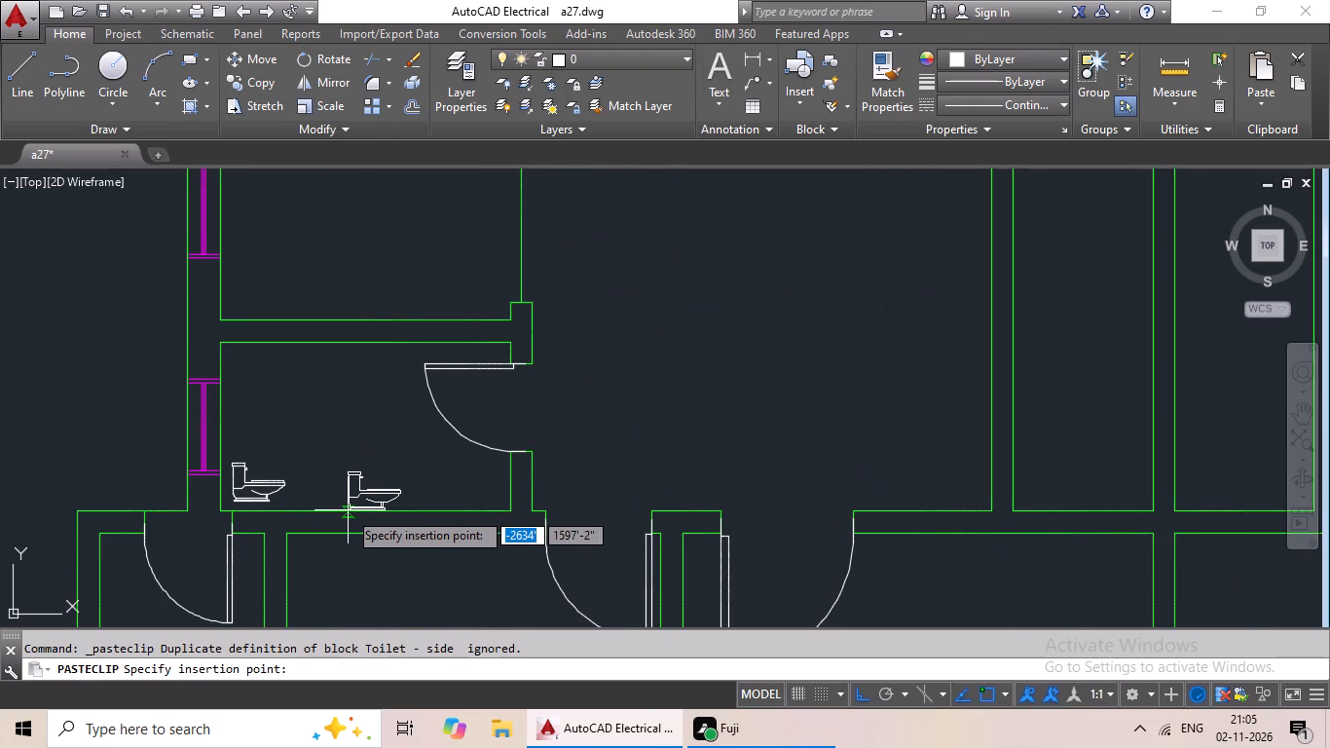
{"action": "middle_click_drag", "start_coordinate": [317, 458], "coordinate": [316, 618]}
{"action": "scroll", "coordinate": [315, 500], "scroll_direction": "down", "scroll_amount": 1}
{"action": "middle_click_drag", "start_coordinate": [339, 472], "coordinate": [360, 638]}
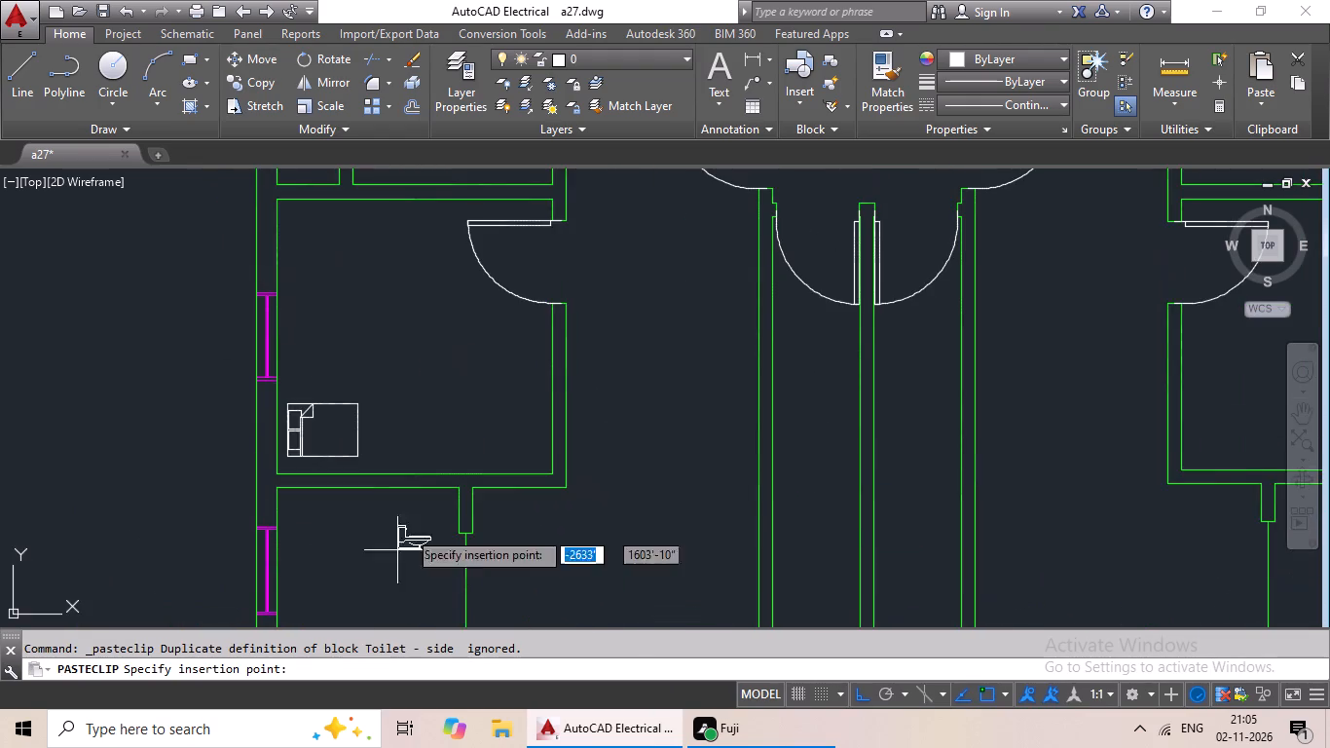
{"action": "middle_click_drag", "start_coordinate": [441, 483], "coordinate": [441, 713]}
{"action": "middle_click_drag", "start_coordinate": [425, 522], "coordinate": [449, 647]}
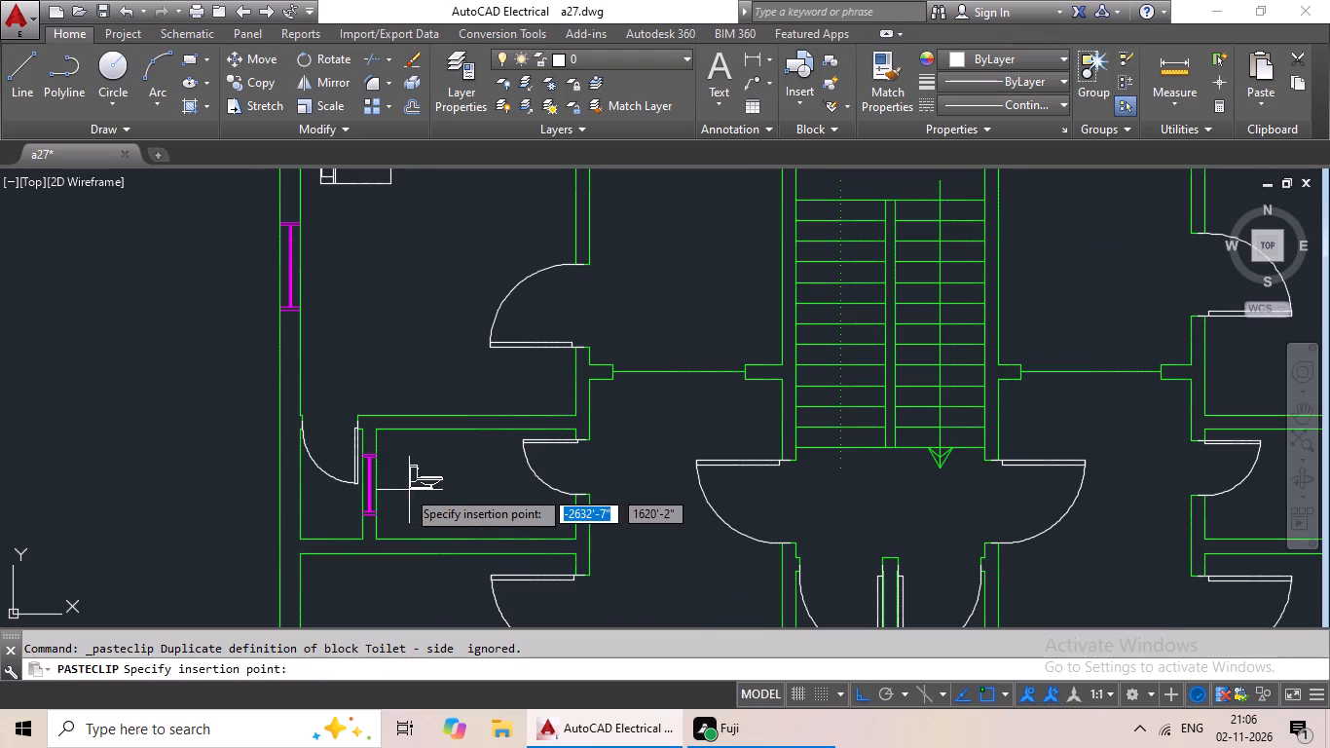
{"action": "scroll", "coordinate": [404, 488], "scroll_direction": "up", "scroll_amount": 1}
{"action": "scroll", "coordinate": [393, 469], "scroll_direction": "down", "scroll_amount": 1}
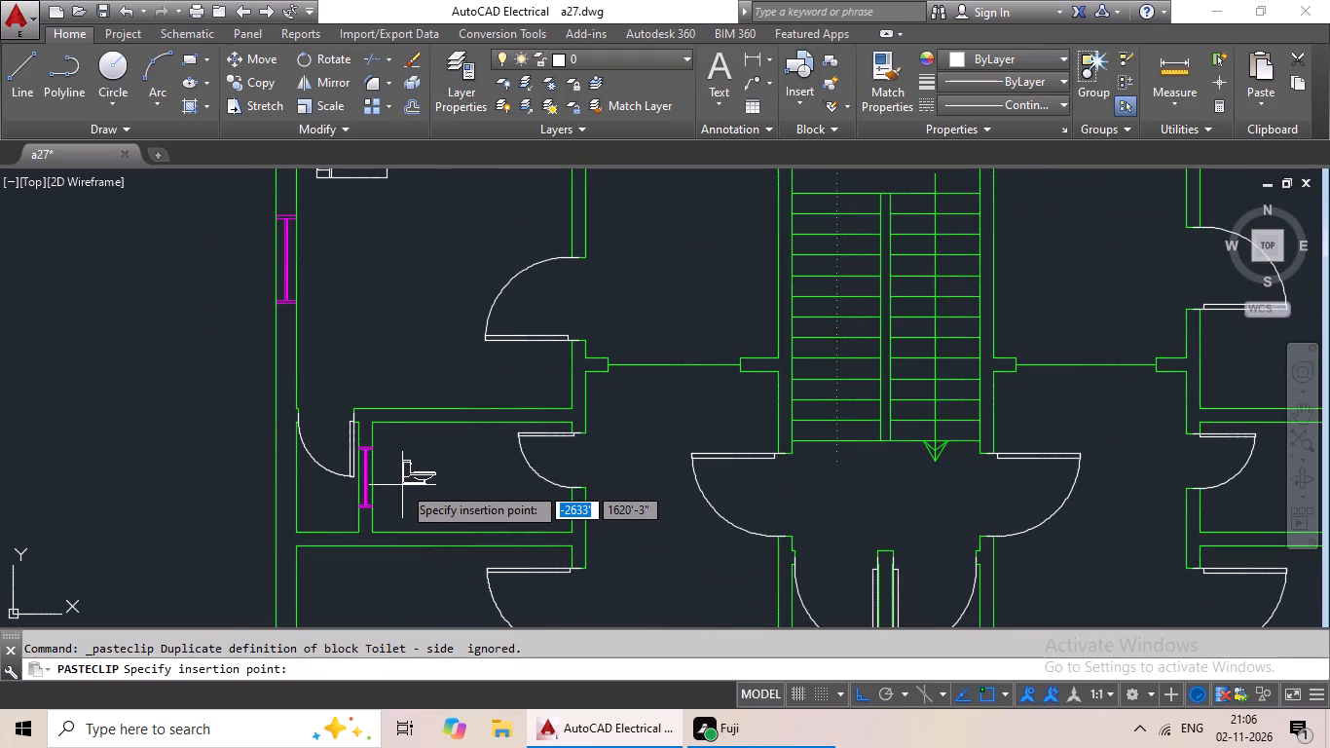
{"action": "scroll", "coordinate": [380, 481], "scroll_direction": "up", "scroll_amount": 2}
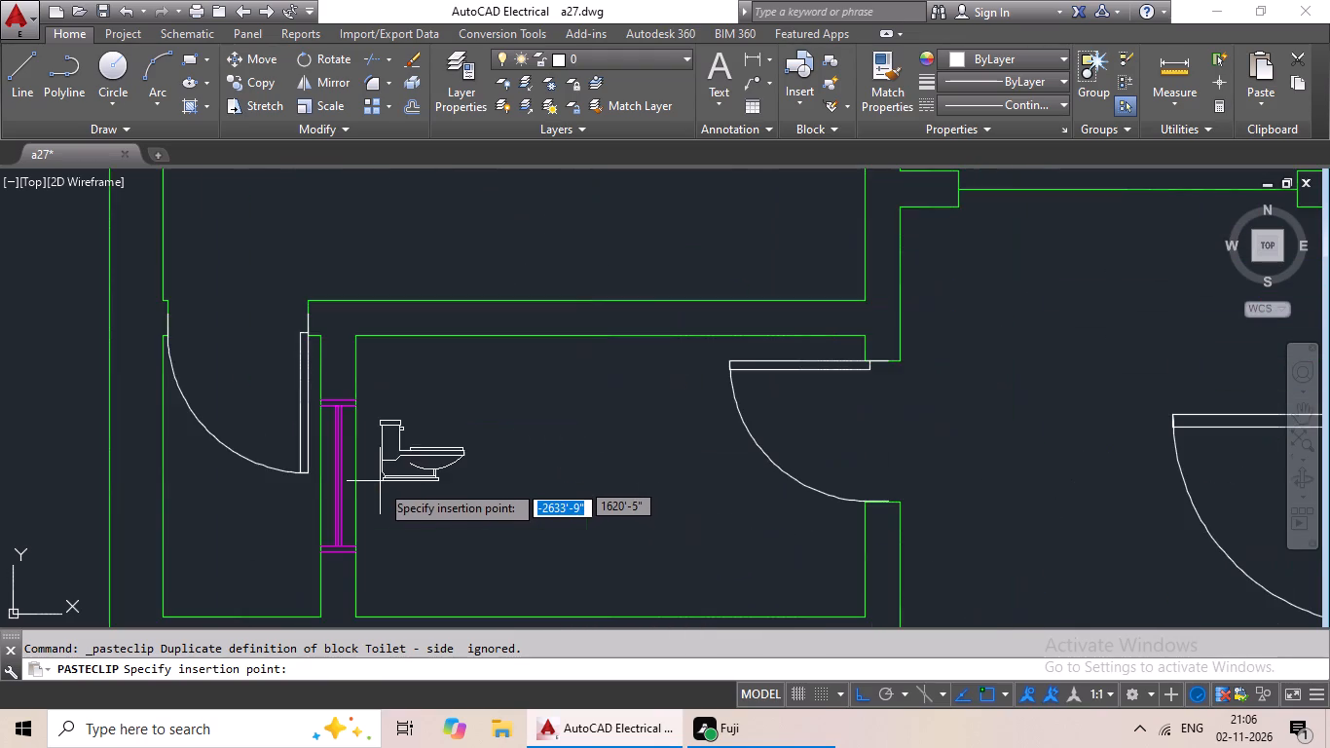
{"action": "scroll", "coordinate": [392, 546], "scroll_direction": "up", "scroll_amount": 1}
{"action": "middle_click_drag", "start_coordinate": [399, 520], "coordinate": [398, 392]}
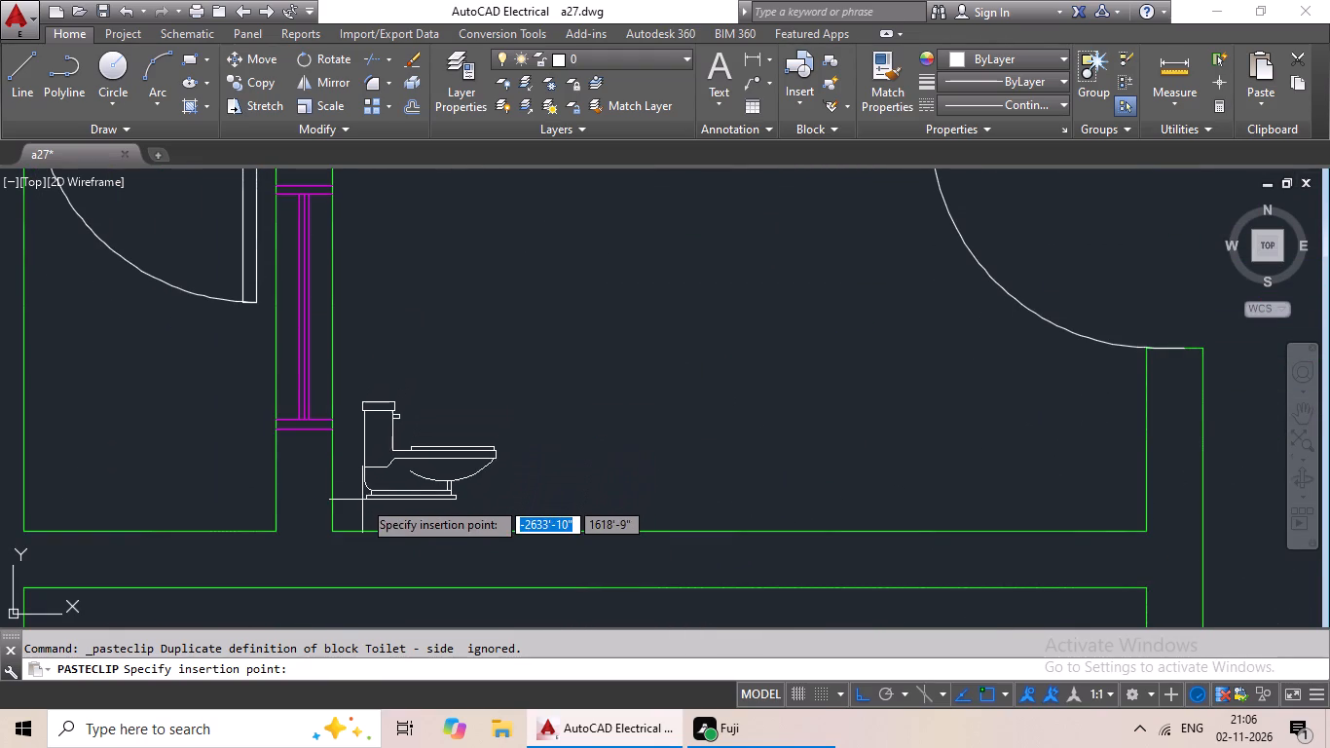
{"action": "left_click", "coordinate": [358, 513]}
Mirror the staged side-view toilet across a vertical line to its east, erasing the source object.
{"action": "scroll", "coordinate": [587, 508], "scroll_direction": "down", "scroll_amount": 3}
{"action": "middle_click_drag", "start_coordinate": [728, 588], "coordinate": [714, 562]}
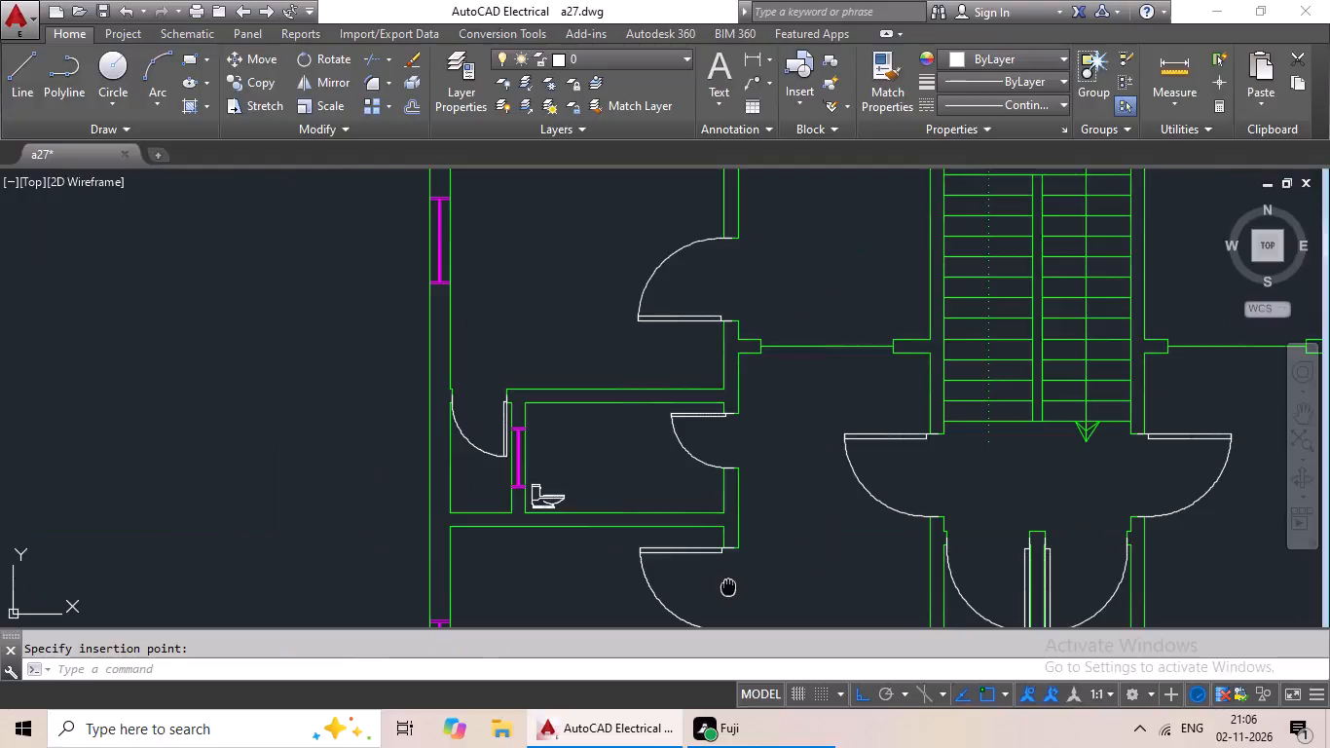
{"action": "middle_click_drag", "start_coordinate": [714, 562], "coordinate": [569, 458]}
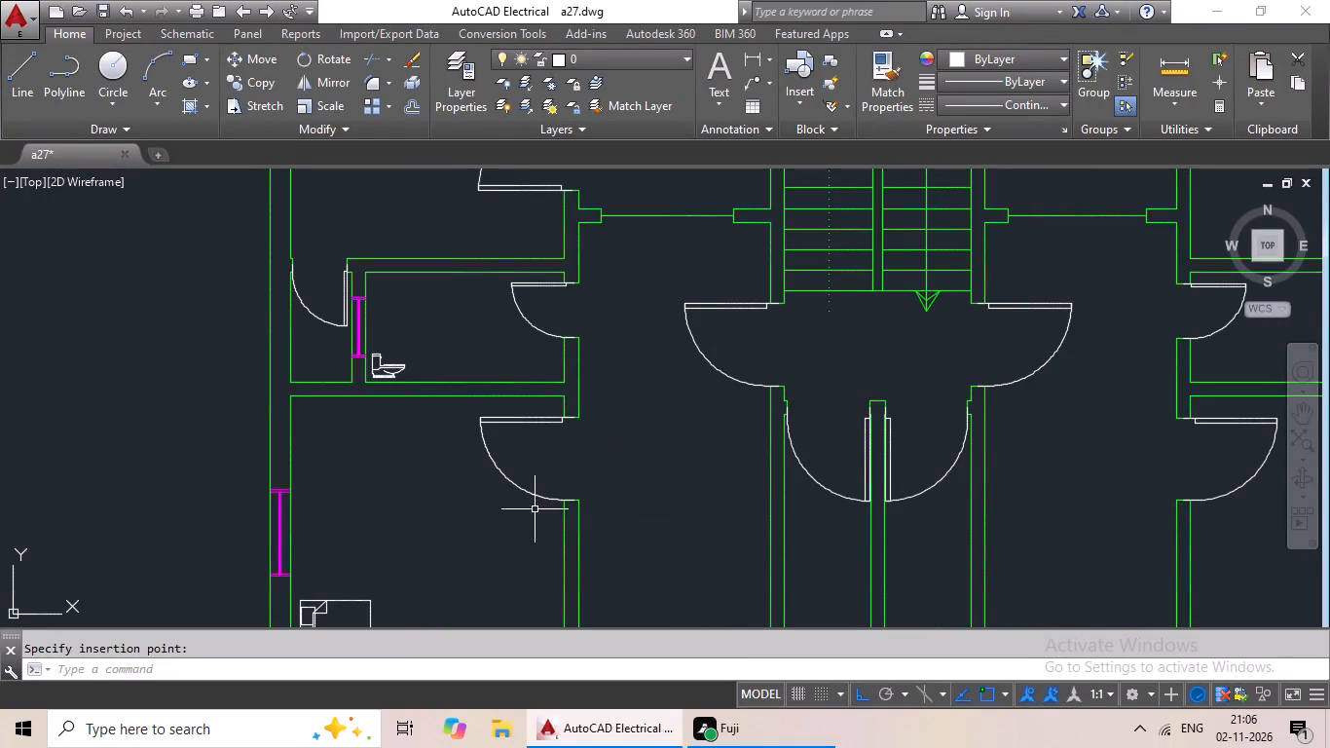
{"action": "scroll", "coordinate": [577, 496], "scroll_direction": "down", "scroll_amount": 1}
{"action": "scroll", "coordinate": [782, 504], "scroll_direction": "down", "scroll_amount": 1}
{"action": "middle_click_drag", "start_coordinate": [782, 502], "coordinate": [433, 328]}
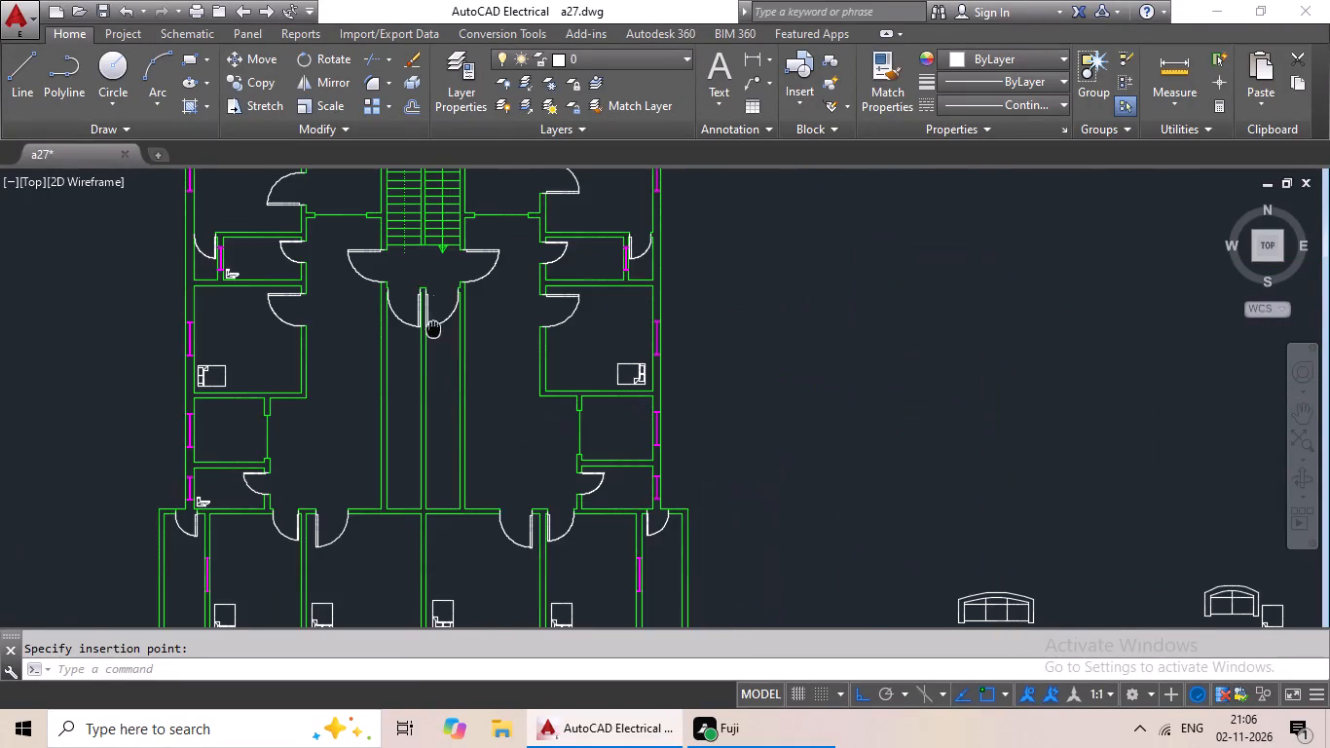
{"action": "middle_click_drag", "start_coordinate": [932, 459], "coordinate": [548, 323]}
{"action": "middle_click_drag", "start_coordinate": [729, 393], "coordinate": [492, 297]}
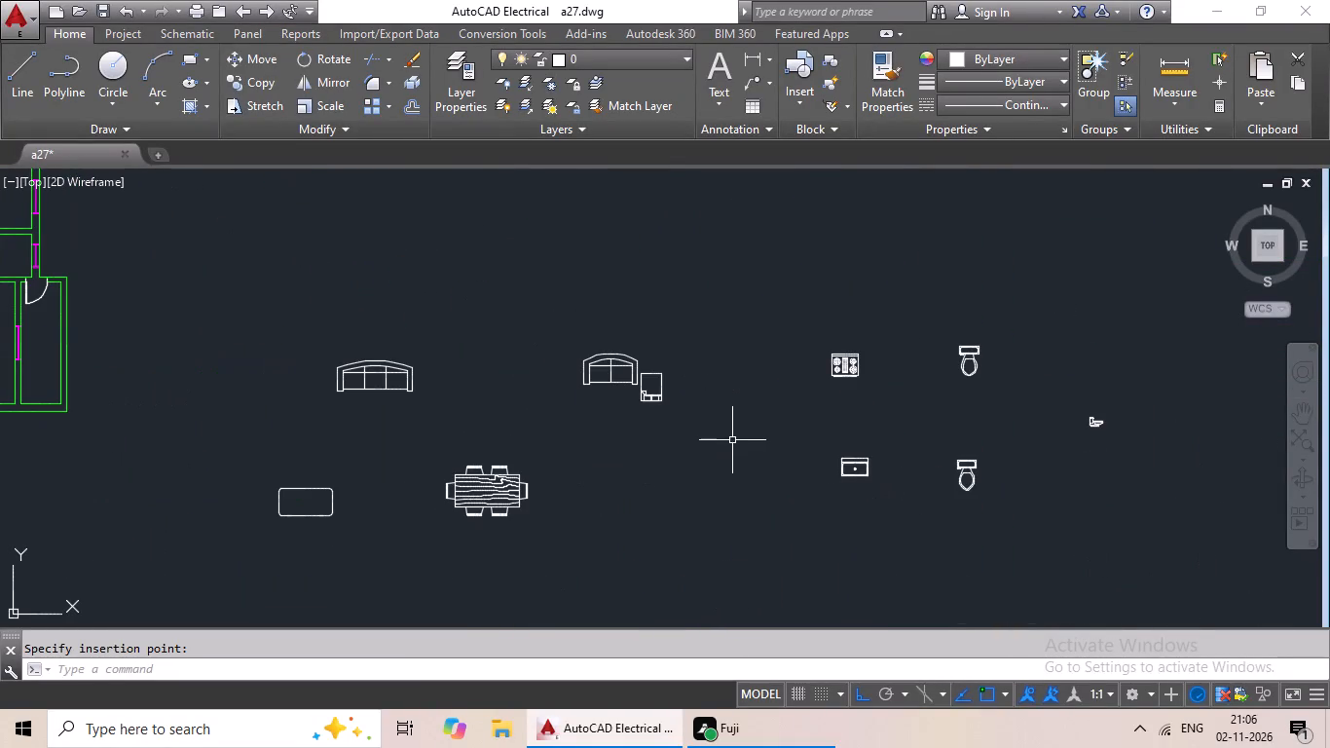
{"action": "middle_click_drag", "start_coordinate": [867, 449], "coordinate": [490, 477]}
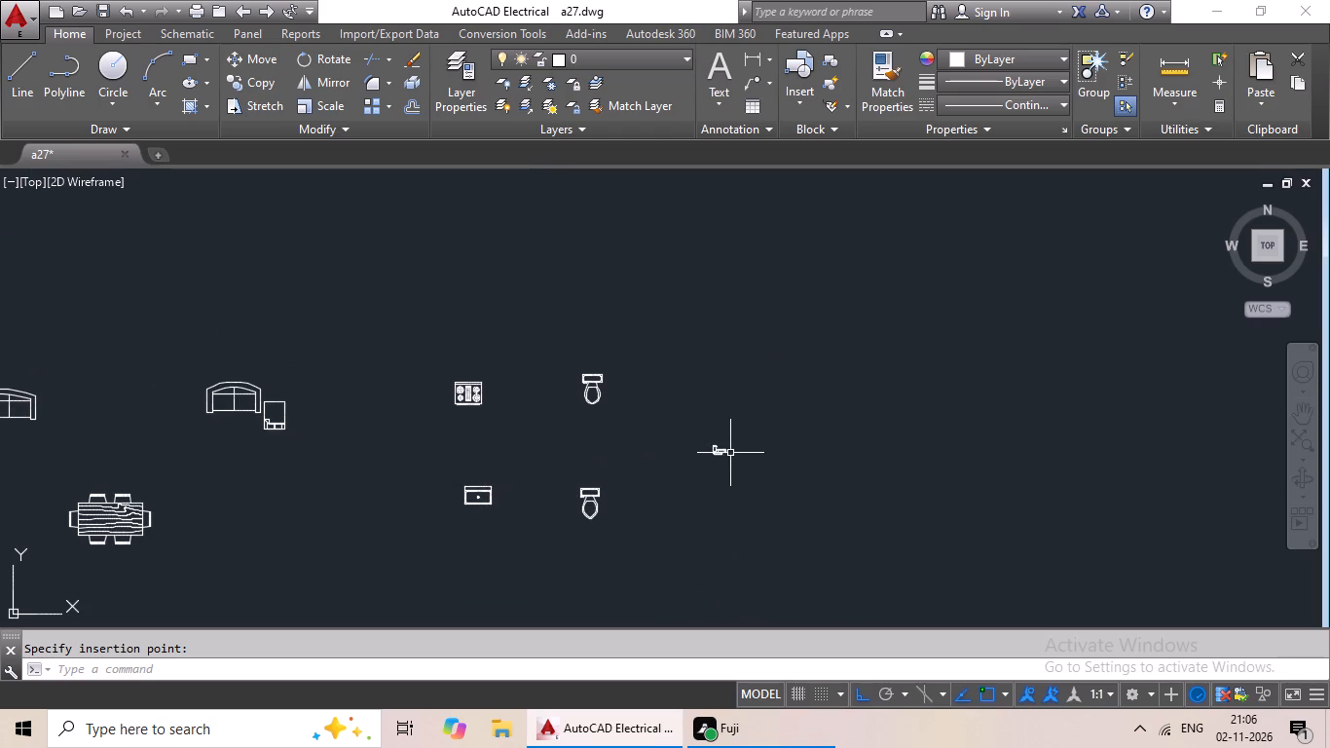
{"action": "left_click", "coordinate": [724, 449]}
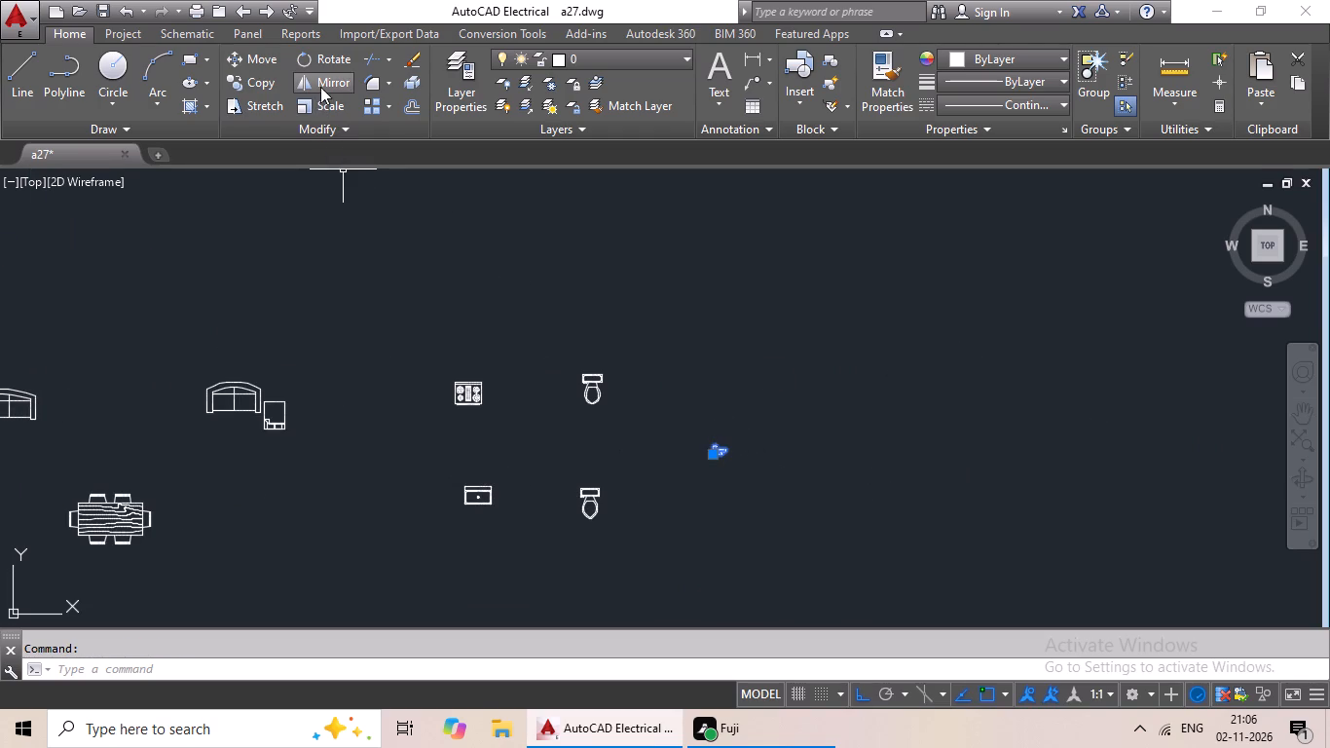
{"action": "left_click_drag", "start_coordinate": [320, 87], "coordinate": [341, 195]}
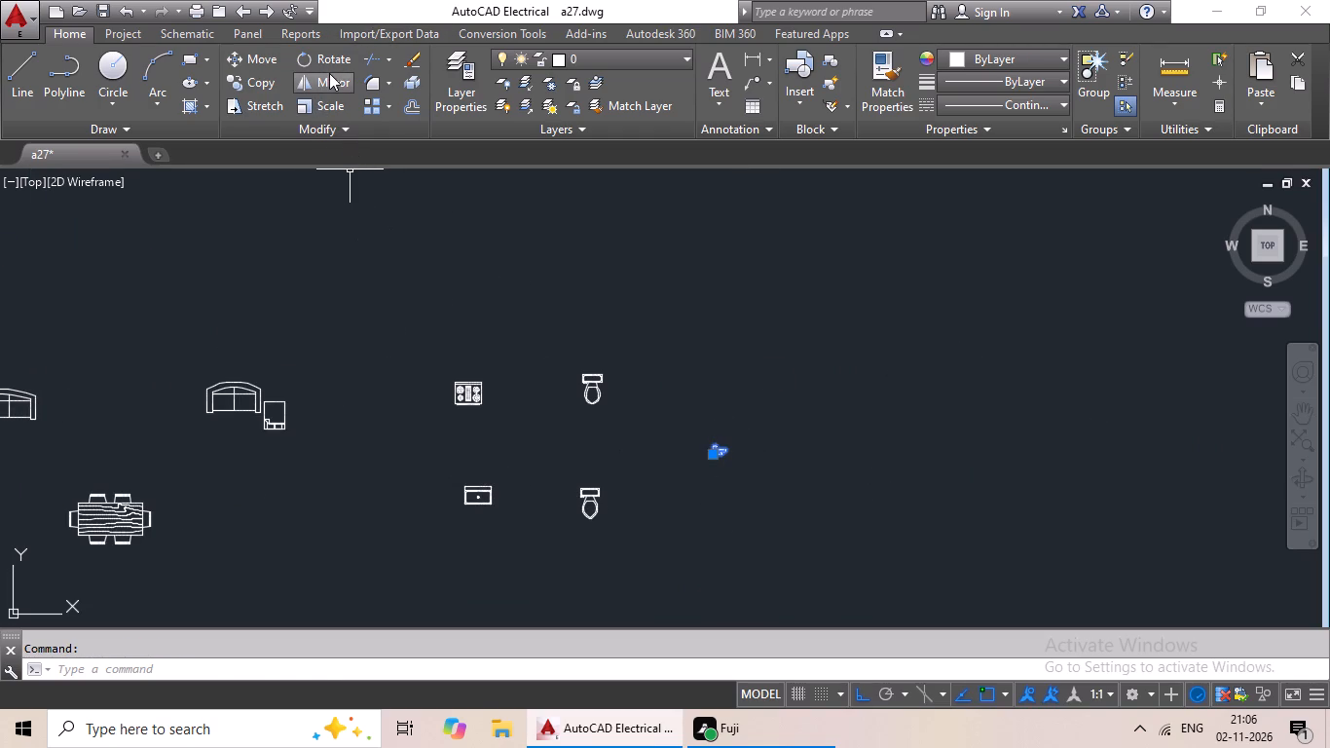
{"action": "left_click", "coordinate": [329, 73]}
{"action": "scroll", "coordinate": [741, 470], "scroll_direction": "up", "scroll_amount": 3}
{"action": "middle_click_drag", "start_coordinate": [751, 415], "coordinate": [710, 532]}
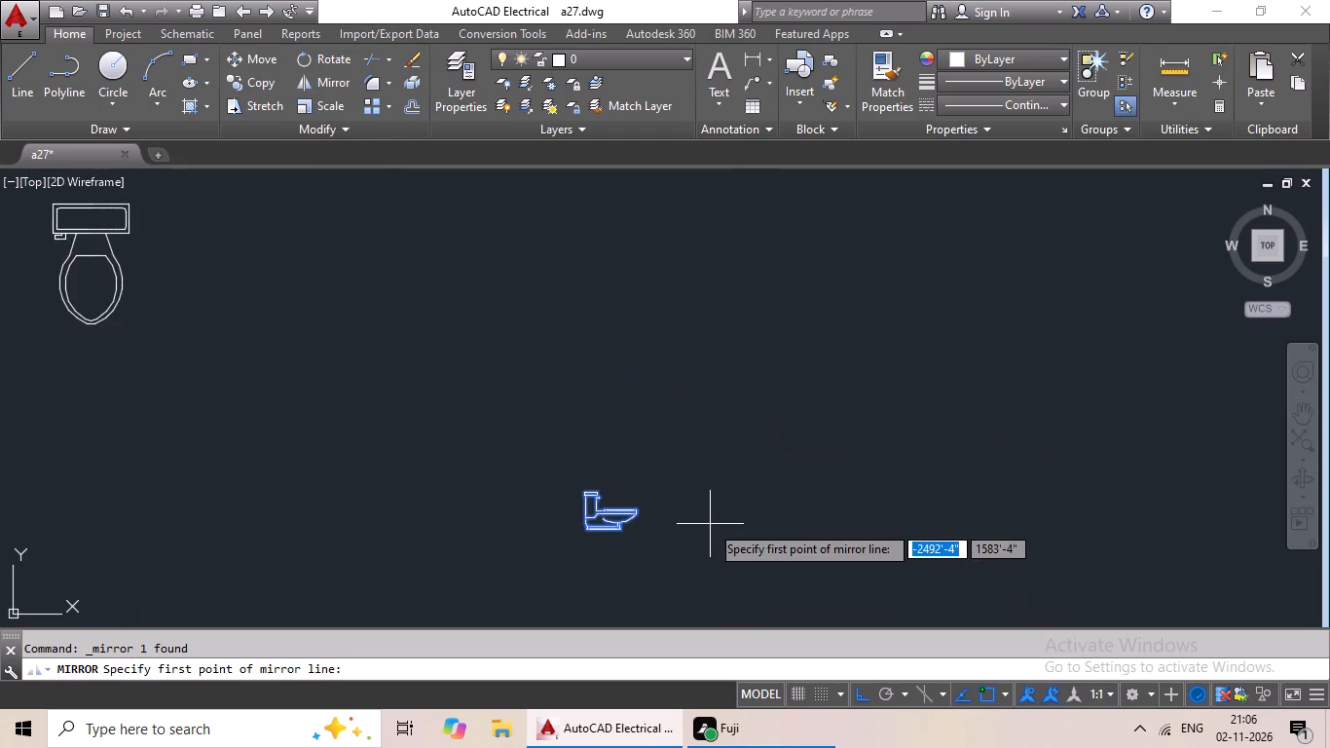
{"action": "scroll", "coordinate": [710, 524], "scroll_direction": "up", "scroll_amount": 1}
{"action": "middle_click_drag", "start_coordinate": [704, 524], "coordinate": [691, 456]}
{"action": "left_click_drag", "start_coordinate": [635, 455], "coordinate": [635, 438]}
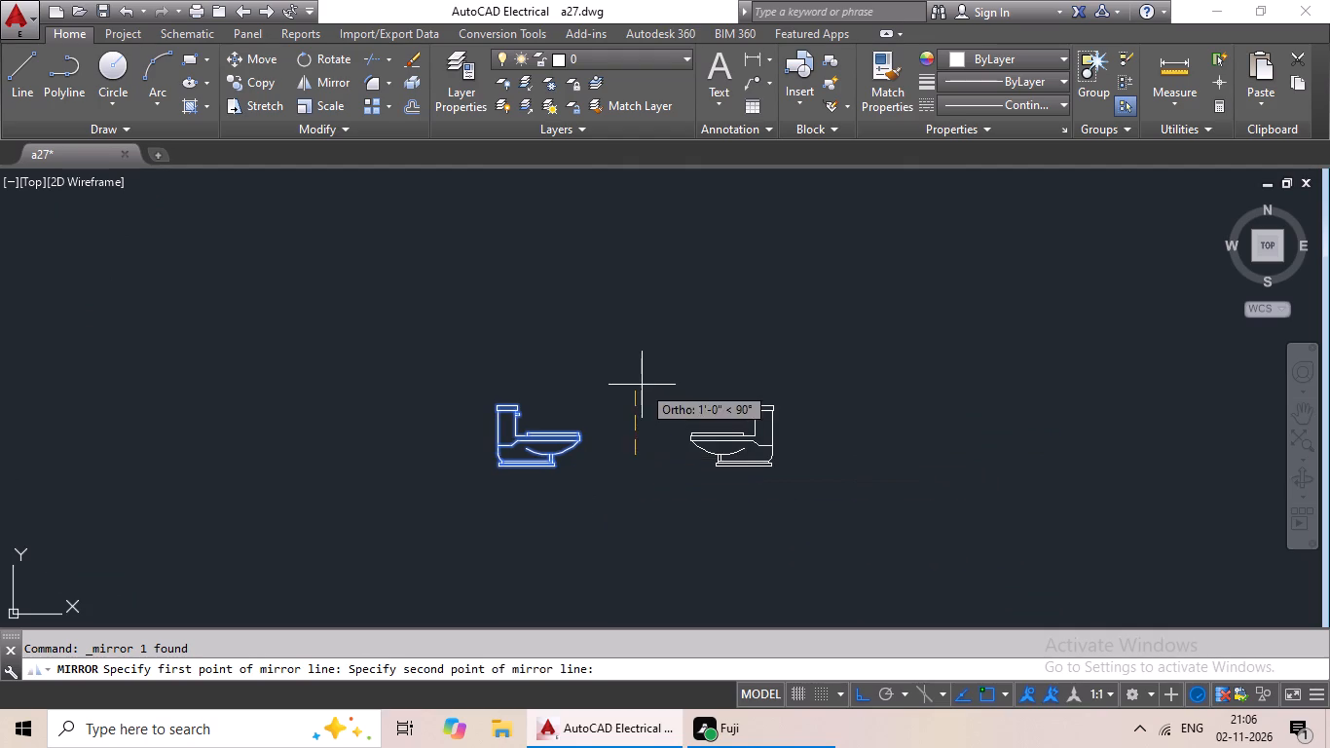
{"action": "left_click", "coordinate": [642, 385]}
{"action": "left_click", "coordinate": [269, 667]}
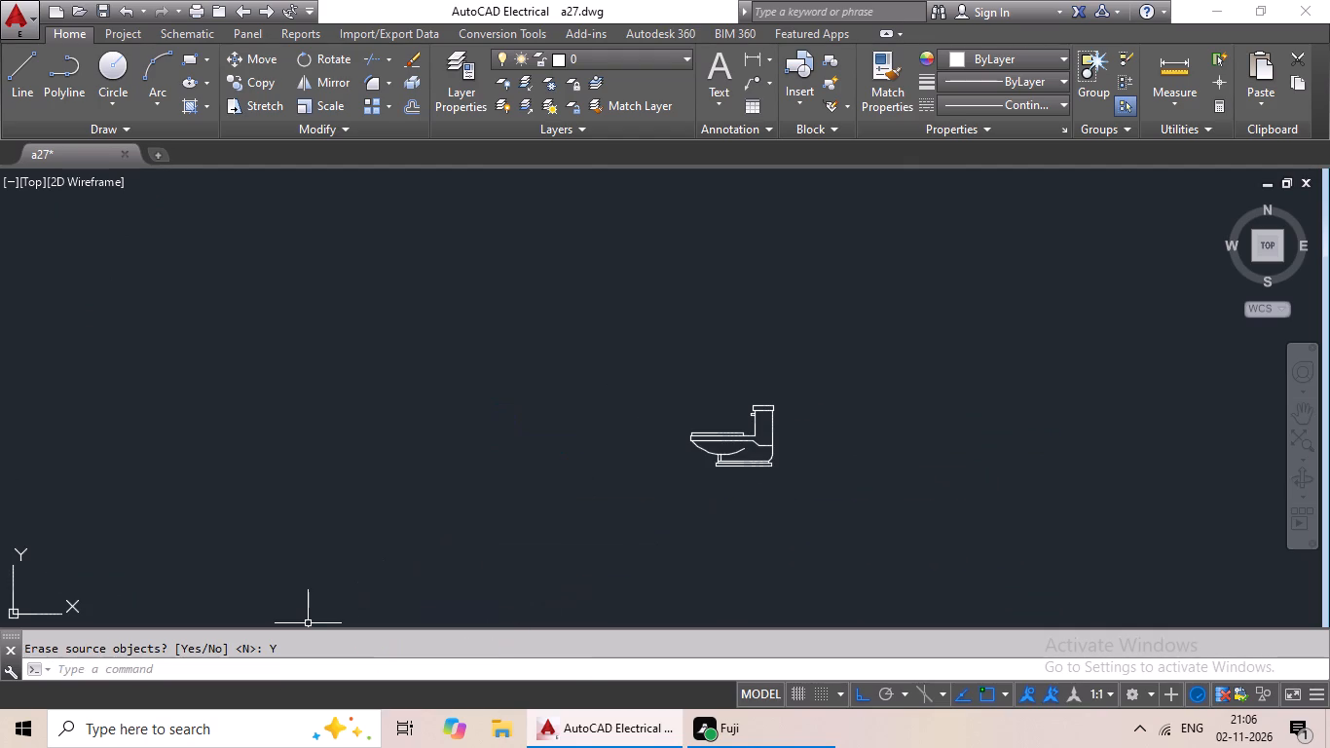
Copy the mirrored toilet and paste it near the southeast corner of the east bathroom just north of the south room row.
{"action": "left_click", "coordinate": [738, 438]}
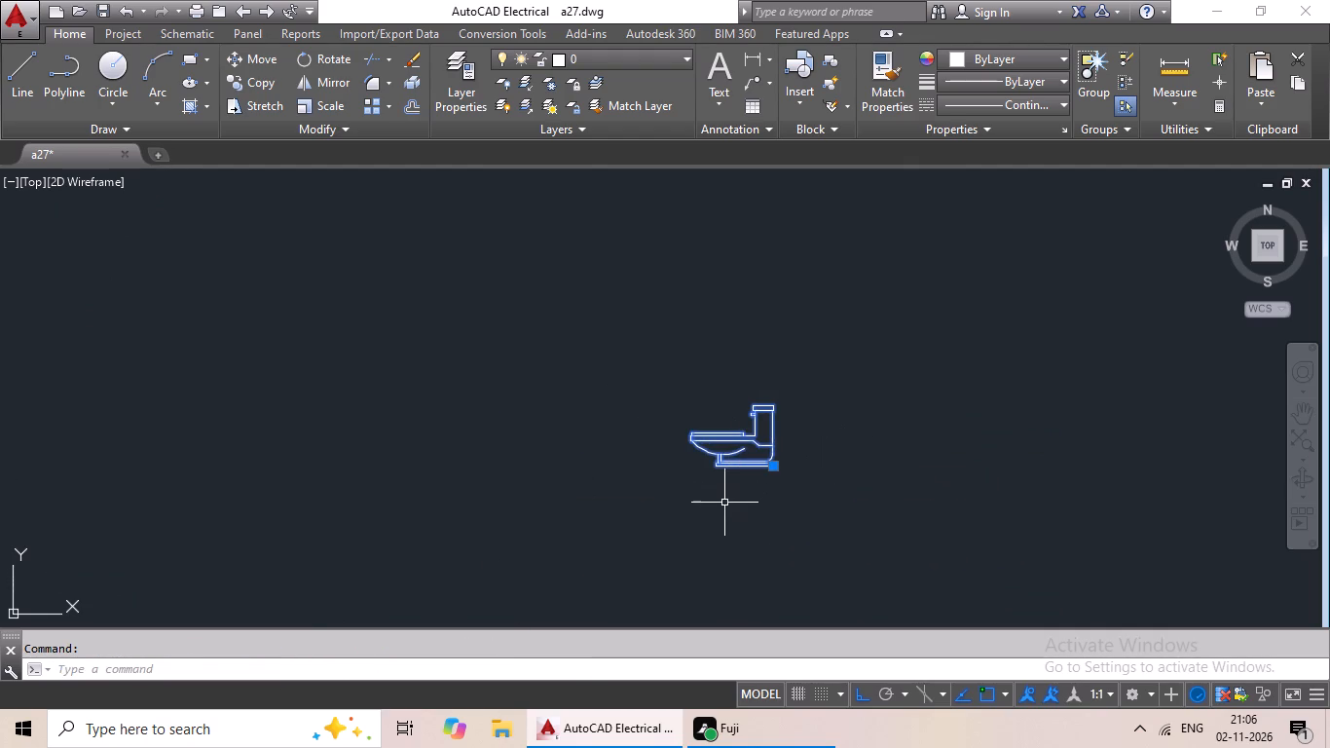
{"action": "key", "text": "ctrl+c"}
{"action": "key", "text": "ctrl+v"}
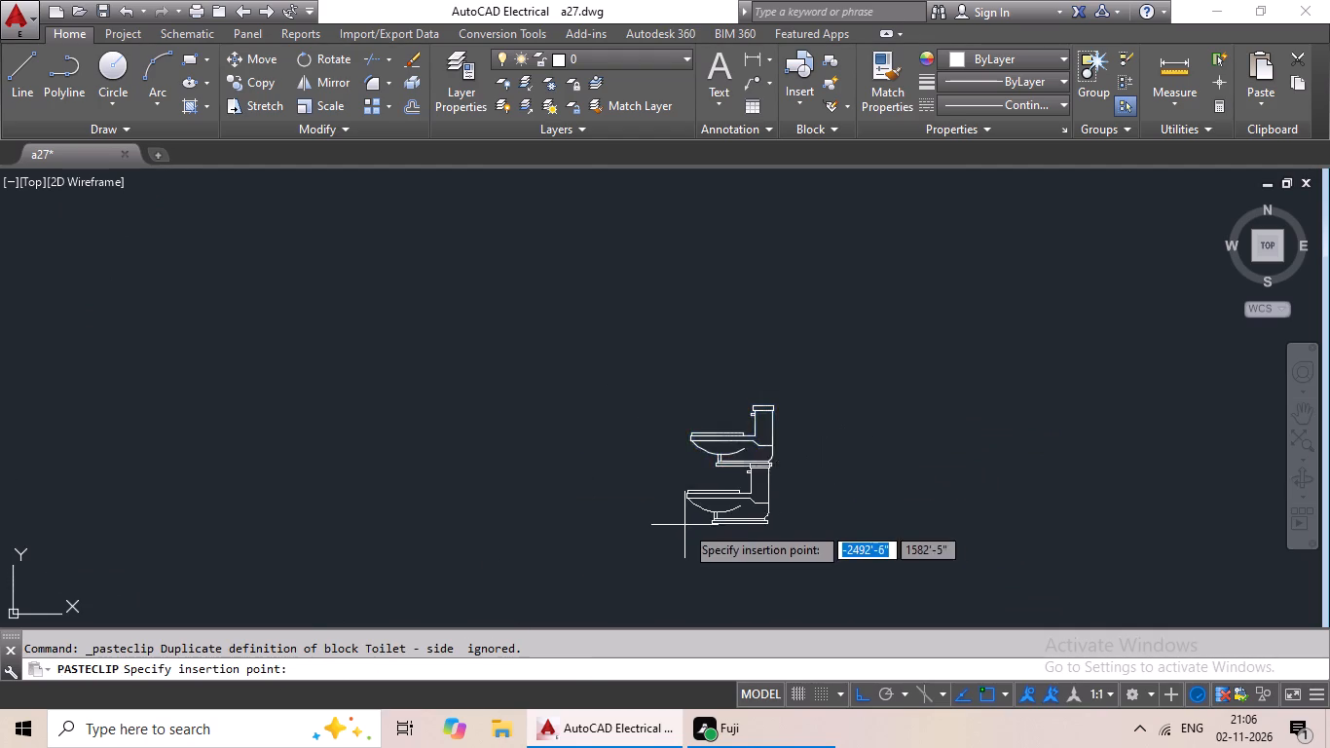
{"action": "scroll", "coordinate": [665, 531], "scroll_direction": "down", "scroll_amount": 2}
{"action": "middle_click_drag", "start_coordinate": [569, 520], "coordinate": [668, 433]}
{"action": "scroll", "coordinate": [662, 446], "scroll_direction": "down", "scroll_amount": 2}
{"action": "middle_click_drag", "start_coordinate": [576, 471], "coordinate": [758, 405]}
{"action": "middle_click_drag", "start_coordinate": [464, 443], "coordinate": [492, 448]}
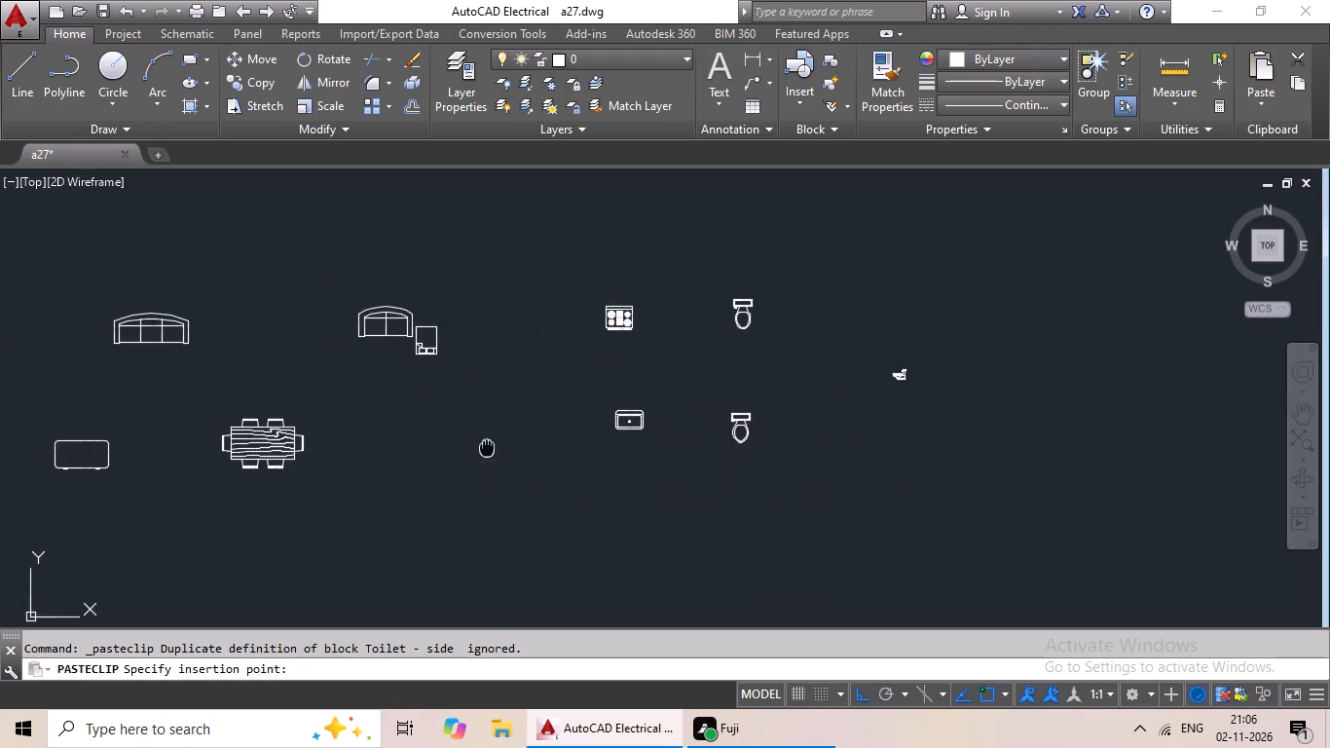
{"action": "middle_click_drag", "start_coordinate": [492, 448], "coordinate": [516, 453]}
{"action": "scroll", "coordinate": [474, 449], "scroll_direction": "down", "scroll_amount": 2}
{"action": "middle_click_drag", "start_coordinate": [474, 449], "coordinate": [628, 437]}
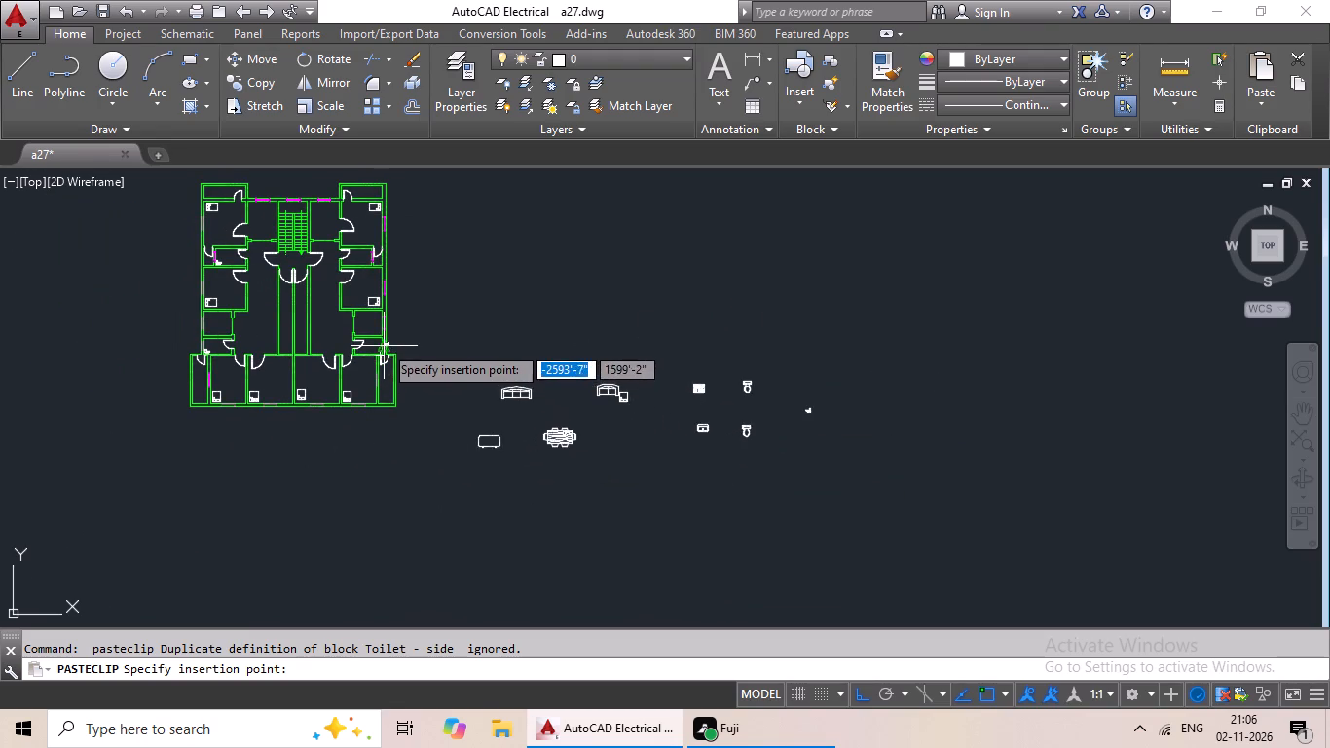
{"action": "scroll", "coordinate": [369, 343], "scroll_direction": "up", "scroll_amount": 5}
{"action": "scroll", "coordinate": [396, 430], "scroll_direction": "up", "scroll_amount": 3}
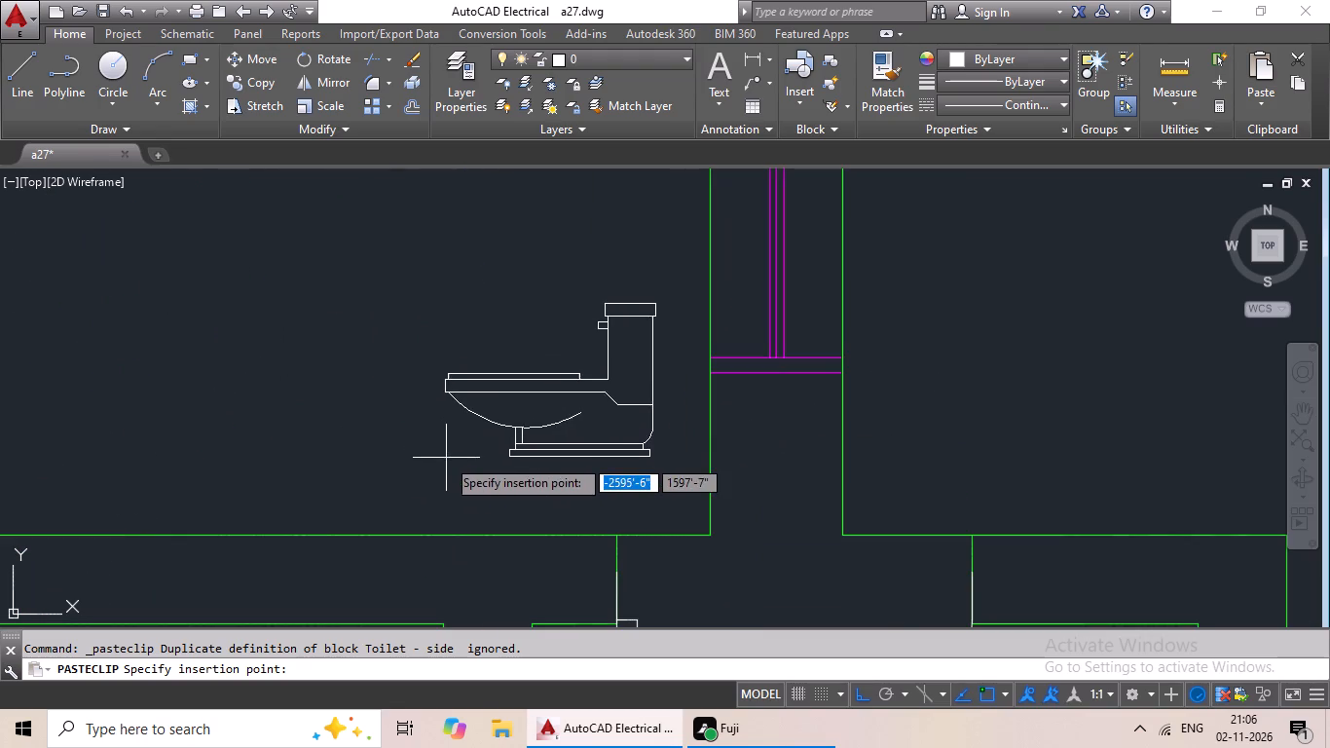
{"action": "left_click", "coordinate": [462, 486]}
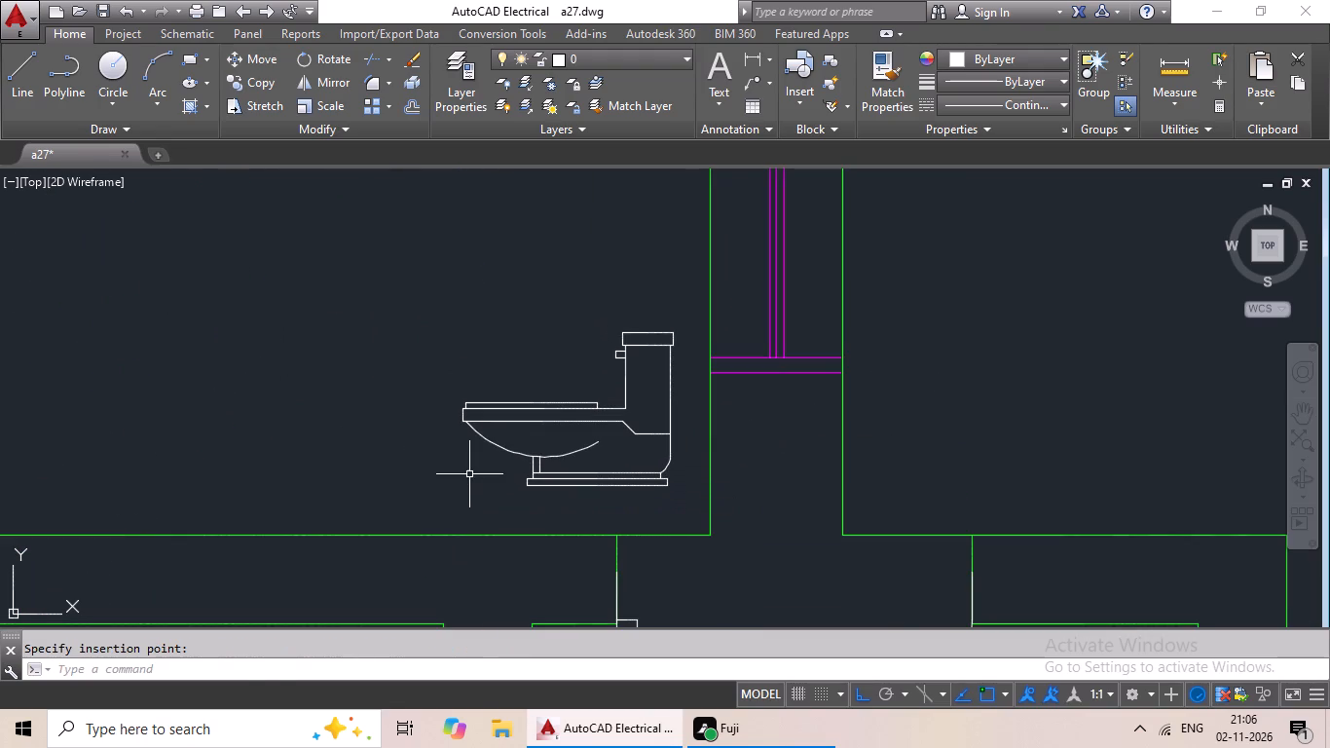
Paste another mirrored toilet near the southeast corner of the northern east bathroom, beside its window.
{"action": "key", "text": "ctrl+v"}
{"action": "scroll", "coordinate": [473, 470], "scroll_direction": "down", "scroll_amount": 4, "text": "ctrl"}
{"action": "middle_click_drag", "start_coordinate": [469, 396], "coordinate": [545, 583]}
{"action": "scroll", "coordinate": [496, 459], "scroll_direction": "down", "scroll_amount": 3}
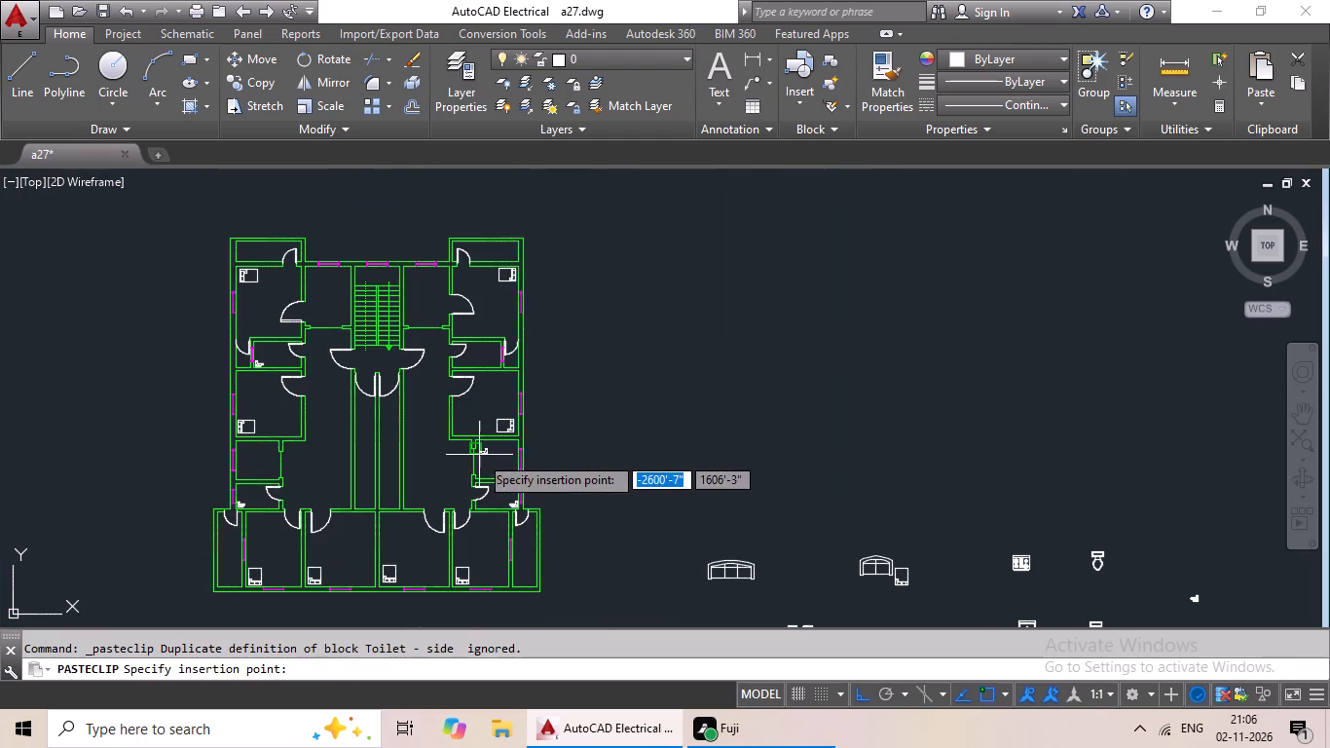
{"action": "scroll", "coordinate": [488, 365], "scroll_direction": "up", "scroll_amount": 5}
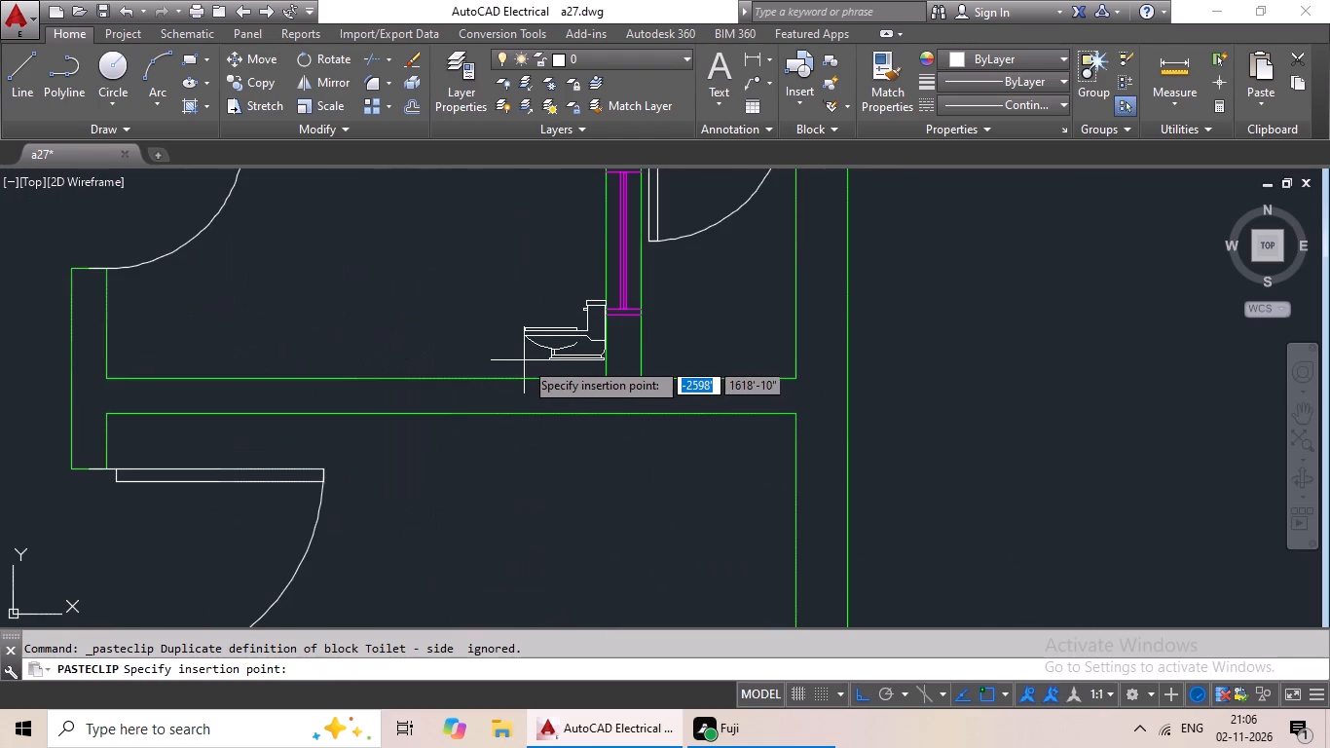
{"action": "left_click", "coordinate": [517, 366]}
{"action": "scroll", "coordinate": [672, 399], "scroll_direction": "down", "scroll_amount": 2}
{"action": "scroll", "coordinate": [926, 472], "scroll_direction": "down", "scroll_amount": 2}
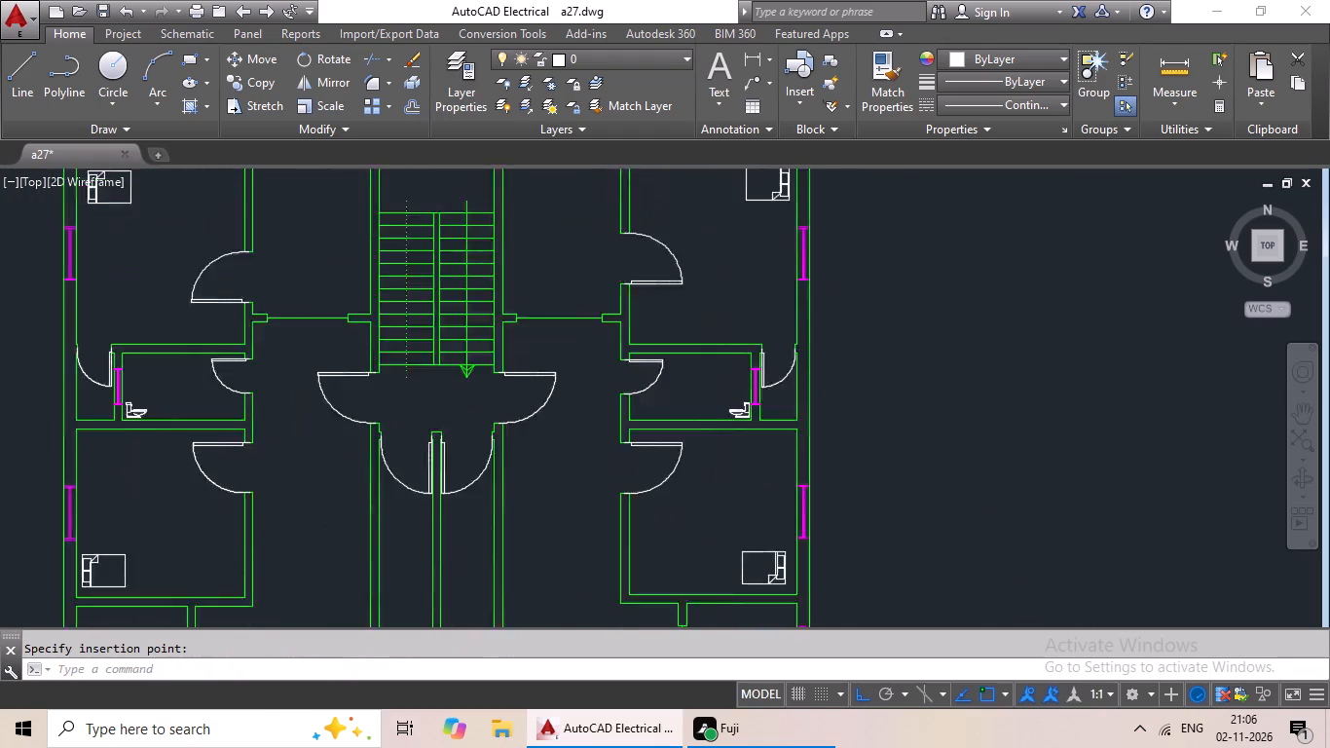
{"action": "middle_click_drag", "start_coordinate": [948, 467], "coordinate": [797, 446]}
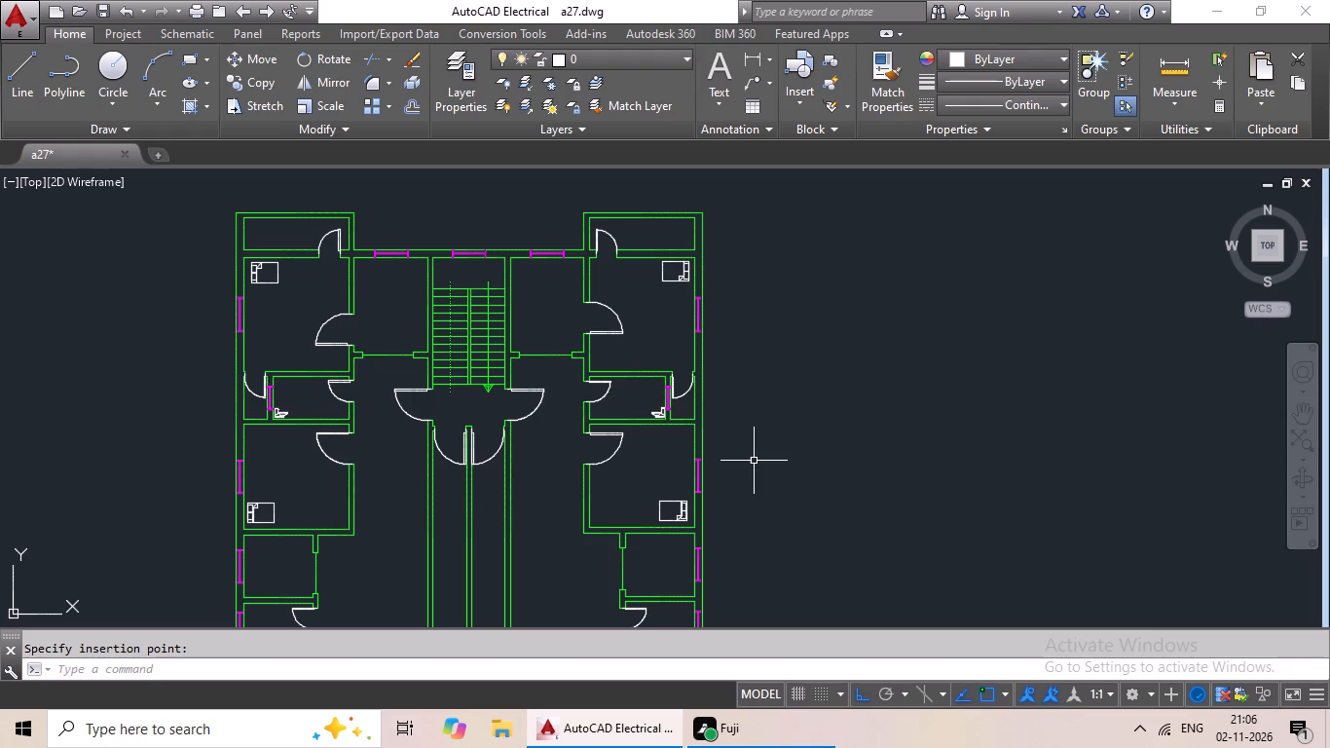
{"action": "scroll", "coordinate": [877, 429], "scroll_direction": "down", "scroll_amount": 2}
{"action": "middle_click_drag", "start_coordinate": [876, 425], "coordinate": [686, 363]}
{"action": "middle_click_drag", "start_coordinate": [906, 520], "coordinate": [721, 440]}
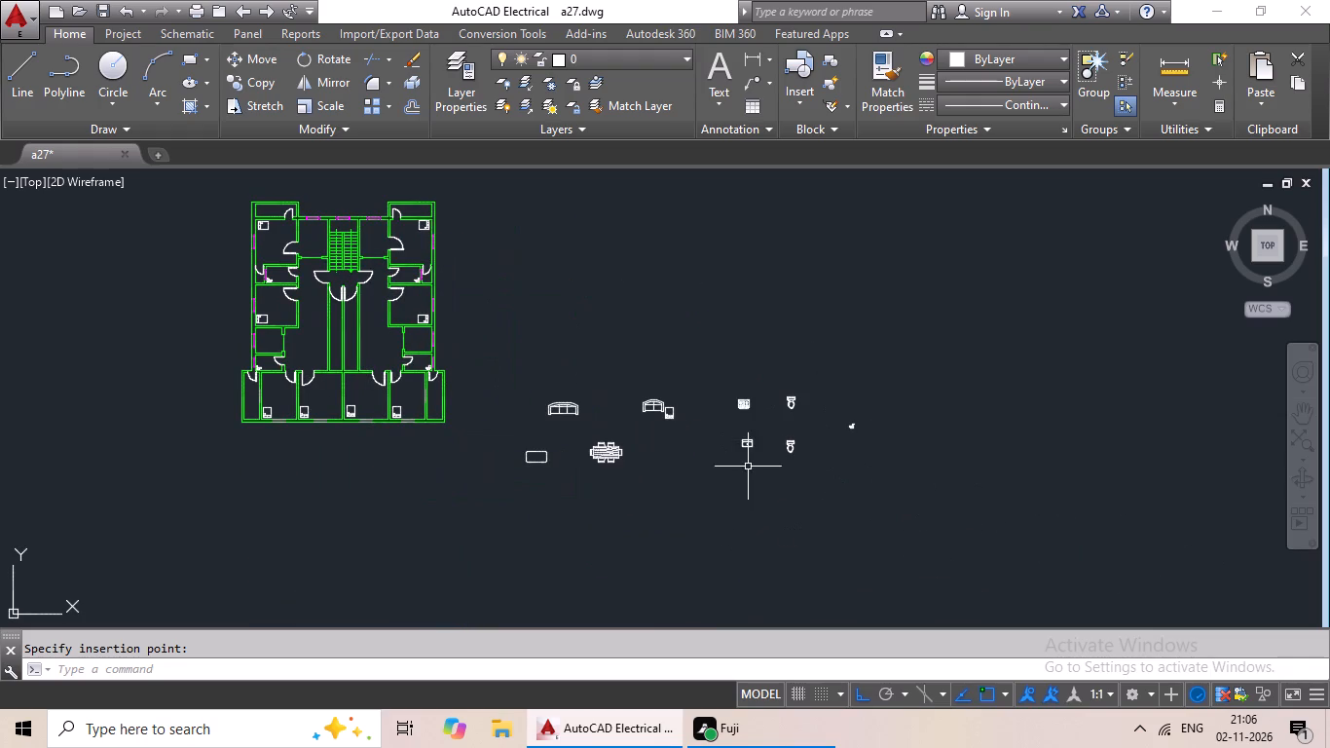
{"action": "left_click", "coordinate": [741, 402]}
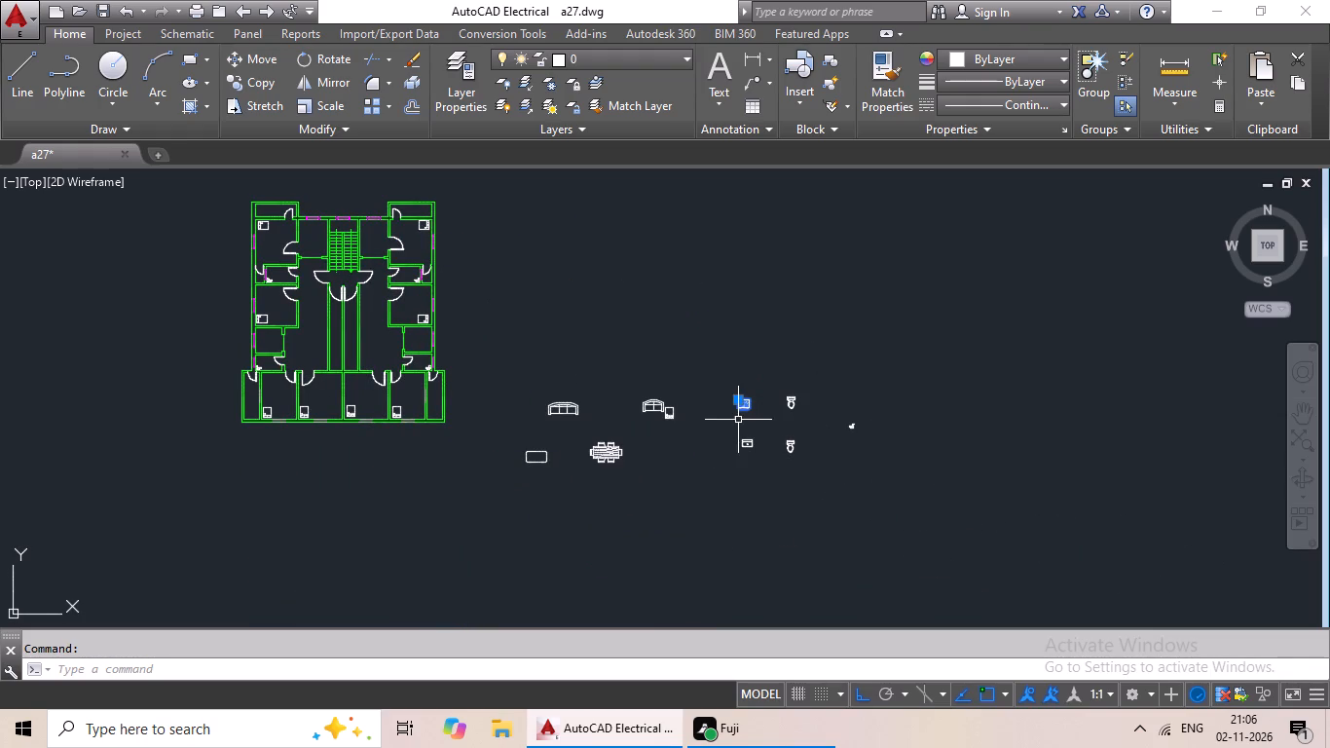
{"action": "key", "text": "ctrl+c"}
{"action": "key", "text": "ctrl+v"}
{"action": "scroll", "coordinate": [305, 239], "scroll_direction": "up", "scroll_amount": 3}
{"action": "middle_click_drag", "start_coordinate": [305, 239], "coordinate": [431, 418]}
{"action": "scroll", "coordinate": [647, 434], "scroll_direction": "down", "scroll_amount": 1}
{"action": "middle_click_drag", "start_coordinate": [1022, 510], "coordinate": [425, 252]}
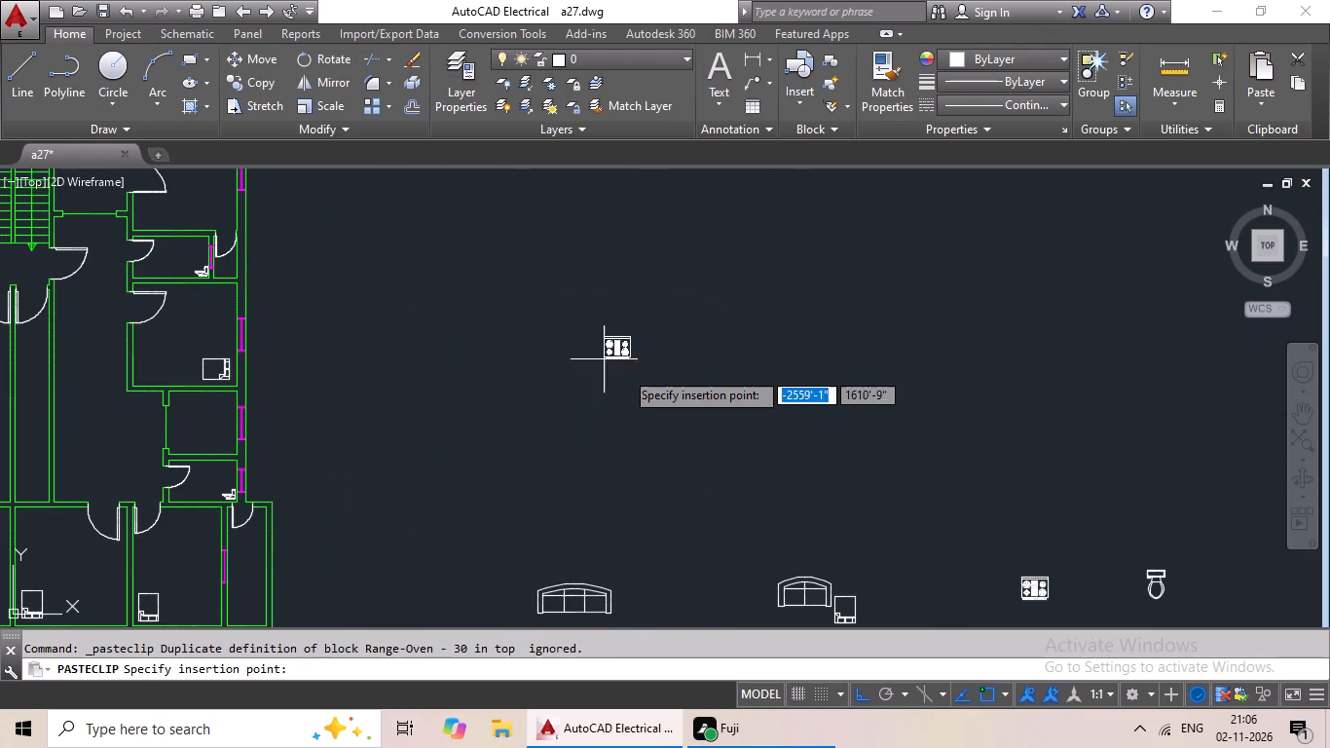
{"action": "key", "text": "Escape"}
Scale the staged four-burner range to about half its width by reference, with the base point at its west edge's midpoint.
{"action": "middle_click_drag", "start_coordinate": [905, 539], "coordinate": [492, 374]}
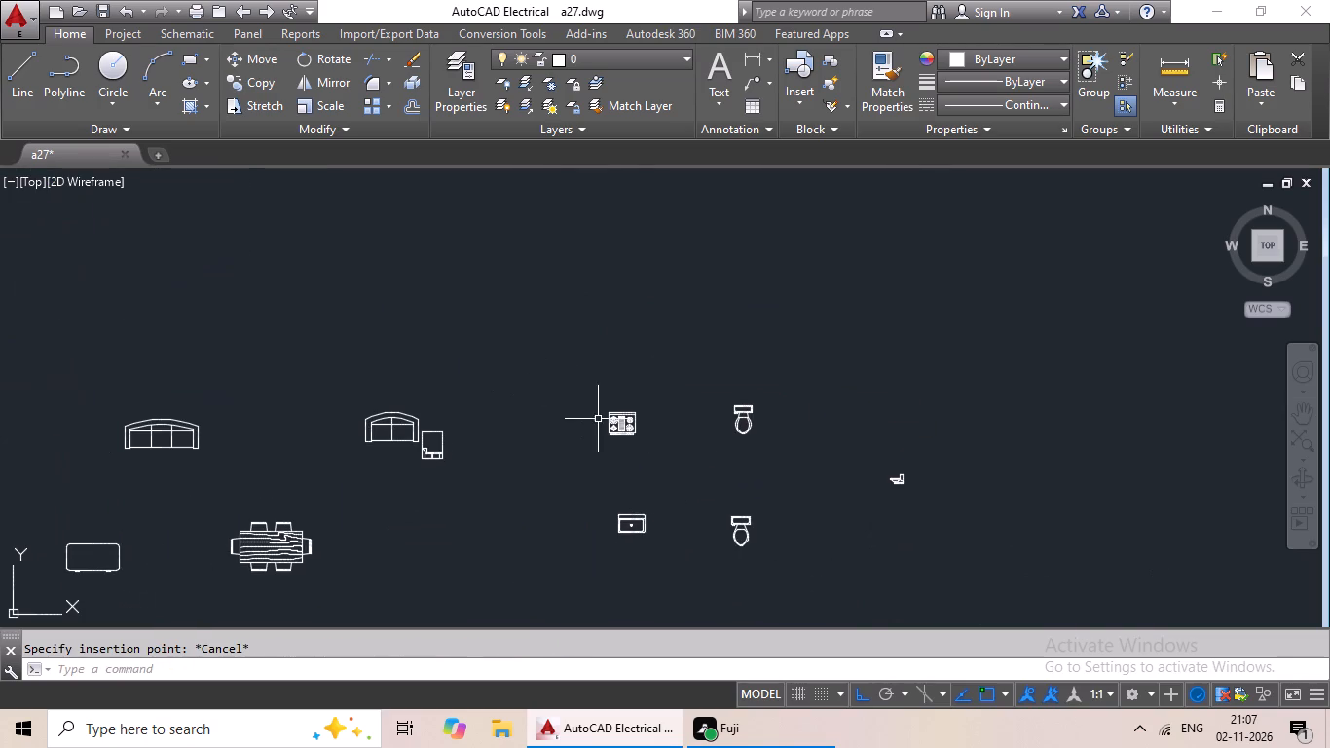
{"action": "left_click", "coordinate": [613, 421]}
{"action": "scroll", "coordinate": [630, 423], "scroll_direction": "up", "scroll_amount": 4}
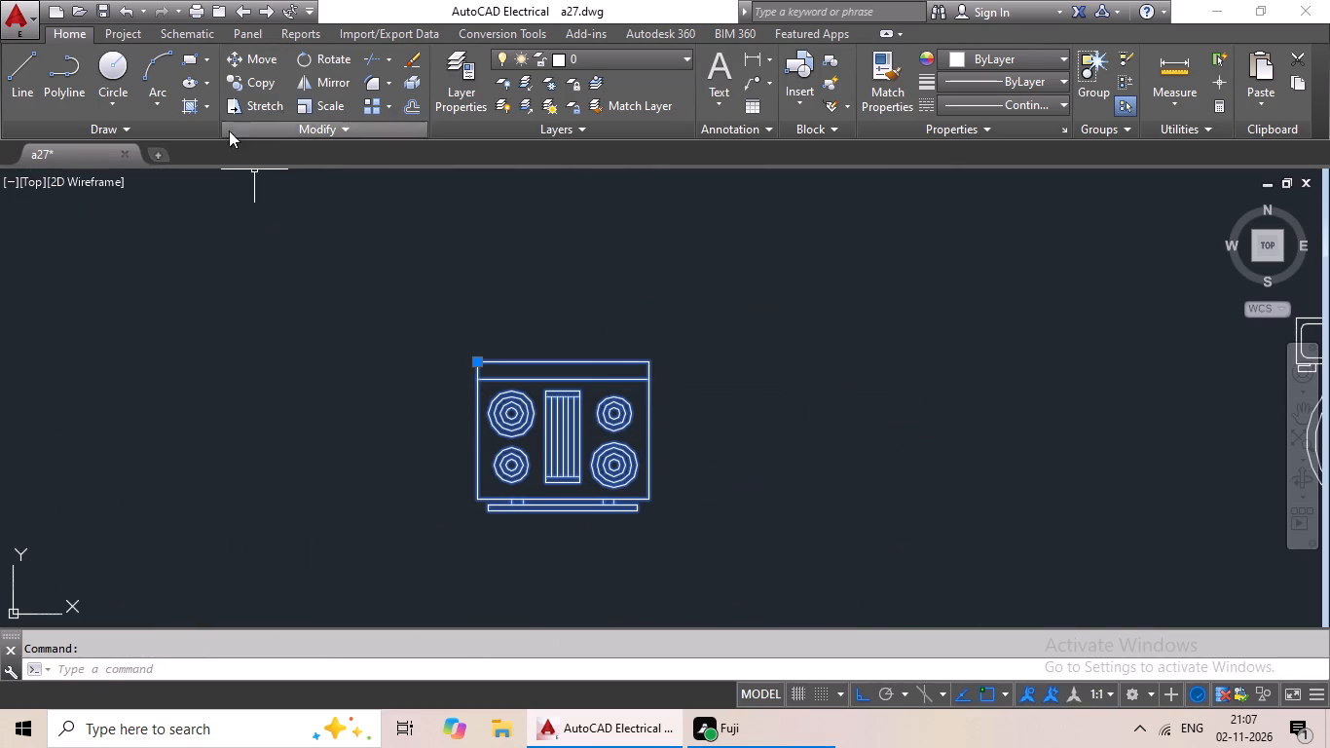
{"action": "left_click", "coordinate": [311, 110]}
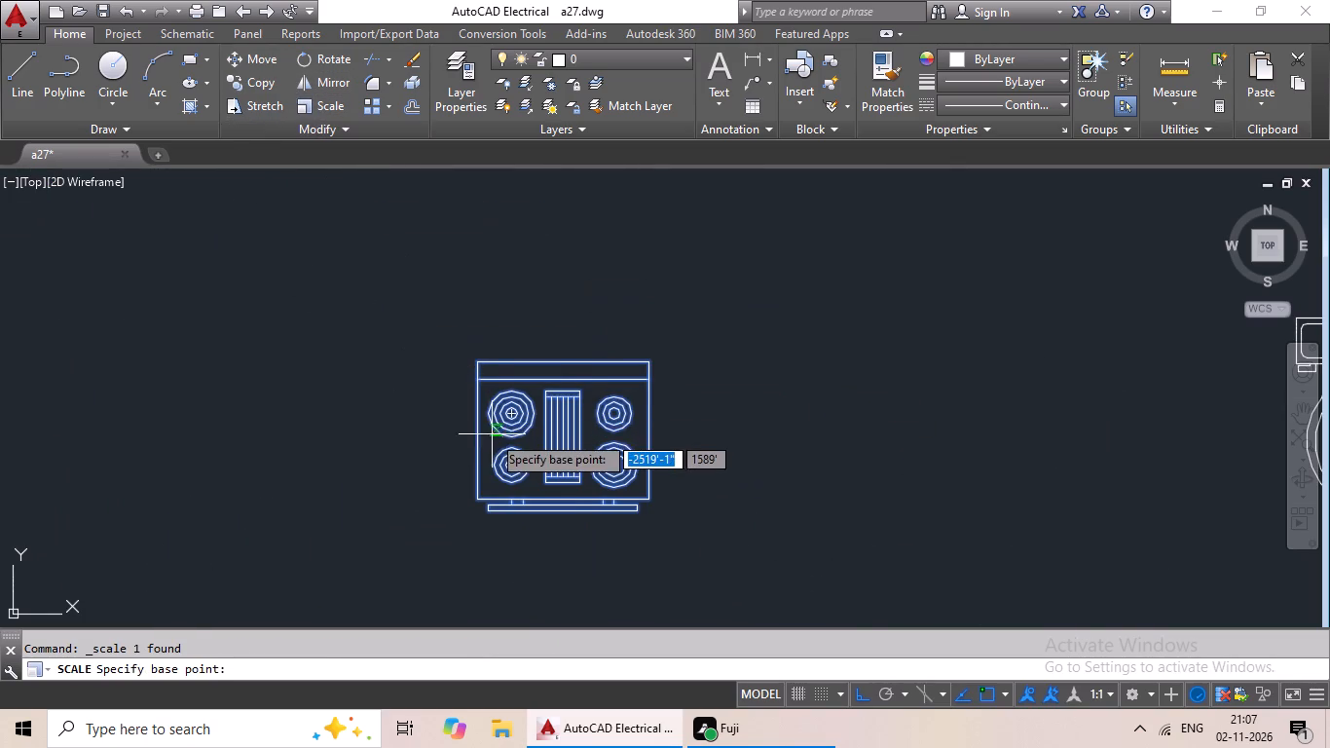
{"action": "scroll", "coordinate": [492, 434], "scroll_direction": "up", "scroll_amount": 1}
{"action": "left_click", "coordinate": [466, 435]}
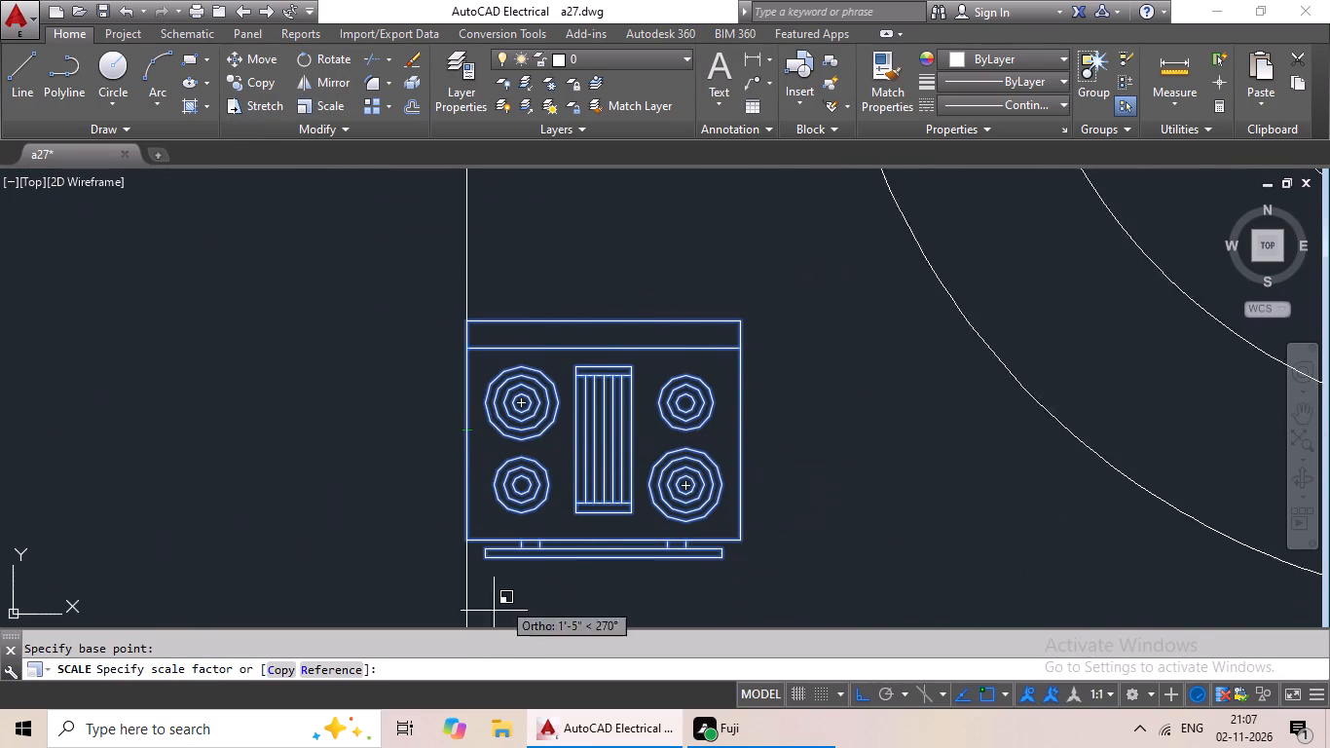
{"action": "left_click", "coordinate": [338, 669]}
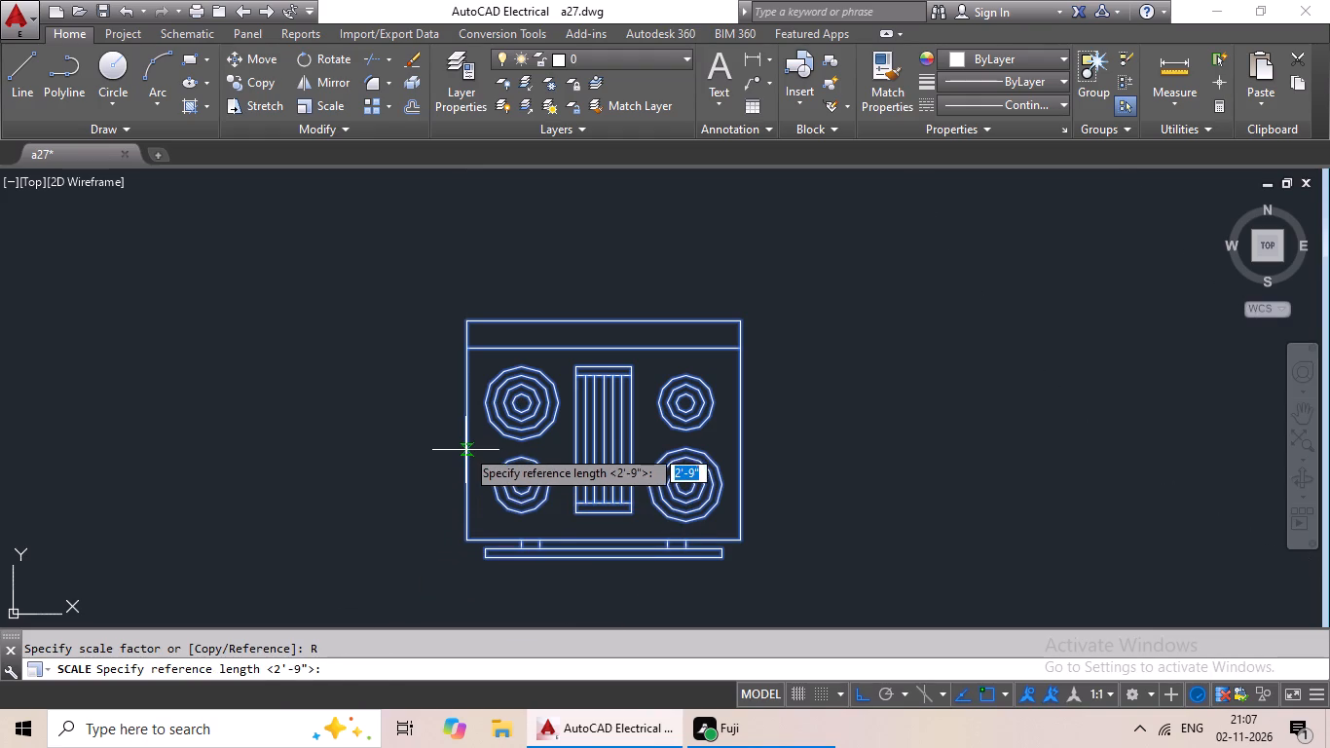
{"action": "left_click", "coordinate": [467, 433]}
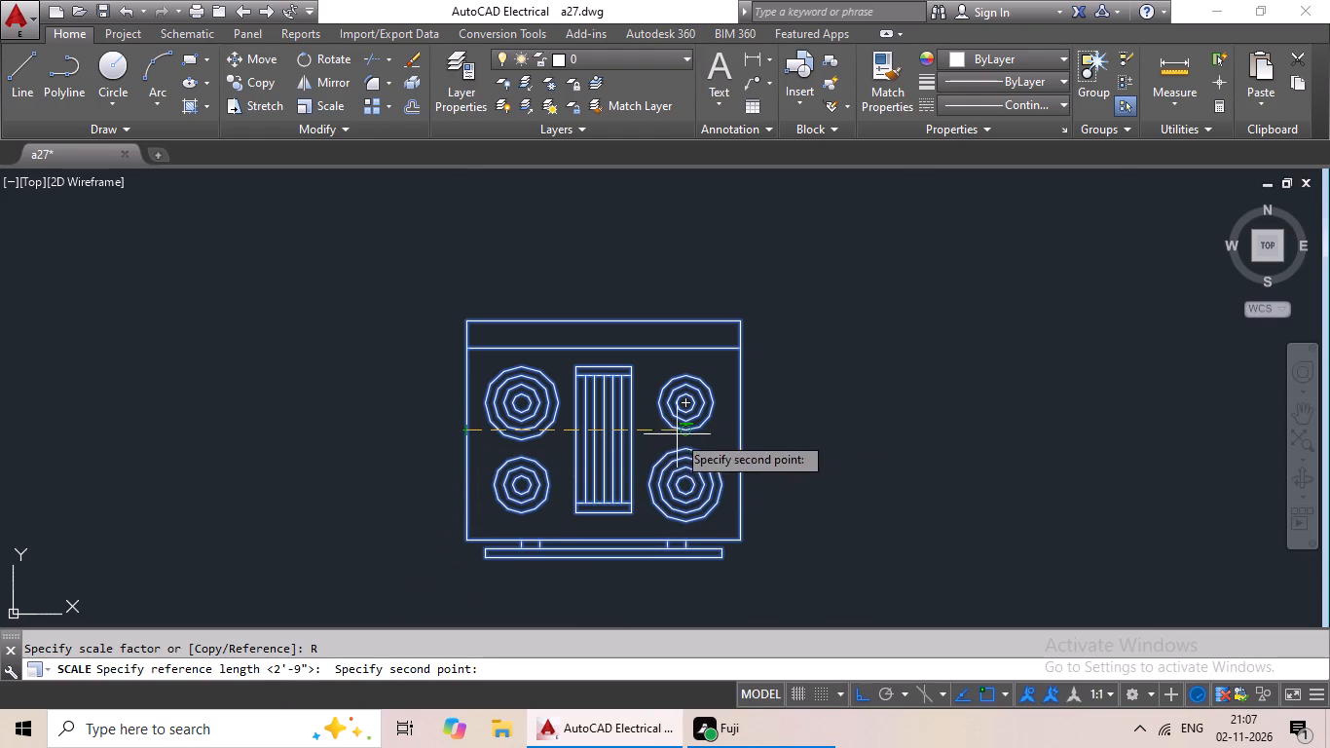
{"action": "left_click", "coordinate": [737, 435]}
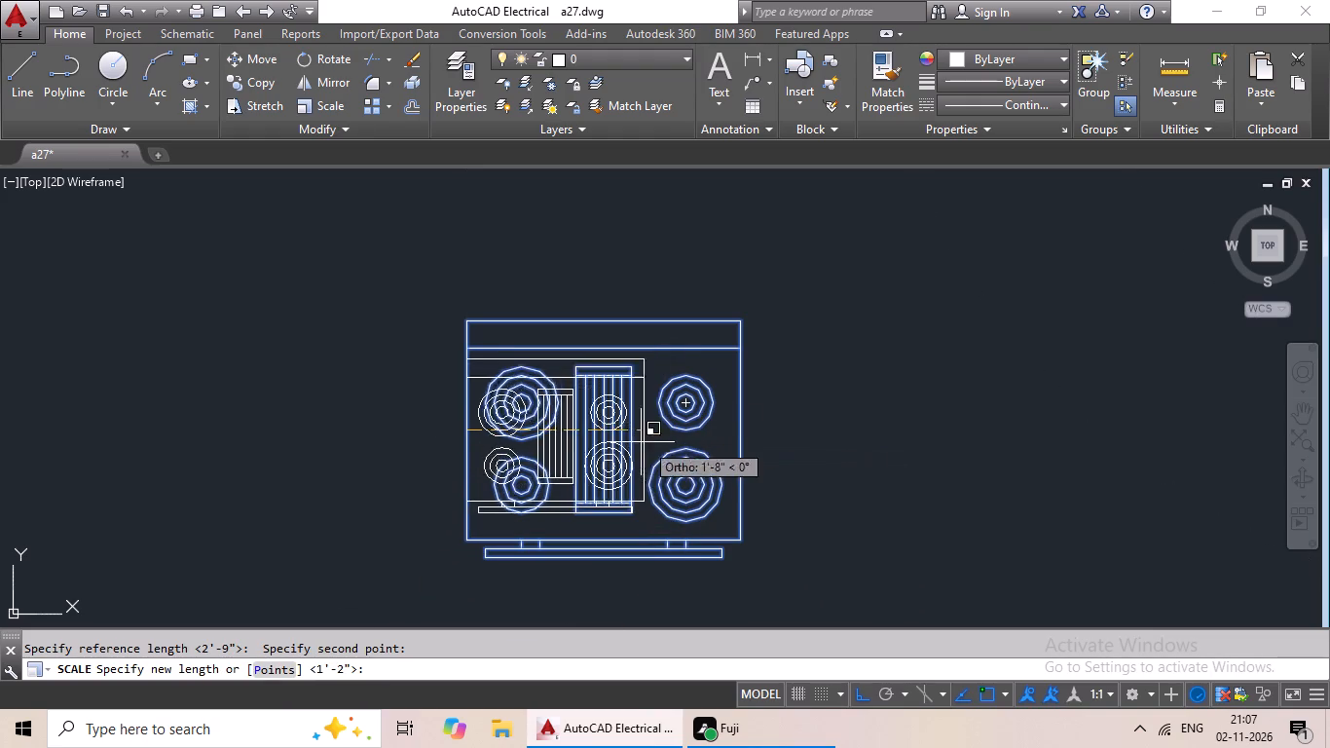
{"action": "left_click", "coordinate": [604, 442]}
Scale the staged single sink to about half its width by reference, with the base point at its east edge's midpoint.
{"action": "scroll", "coordinate": [711, 439], "scroll_direction": "down", "scroll_amount": 3}
{"action": "middle_click_drag", "start_coordinate": [693, 460], "coordinate": [588, 435]}
{"action": "scroll", "coordinate": [616, 469], "scroll_direction": "down", "scroll_amount": 1}
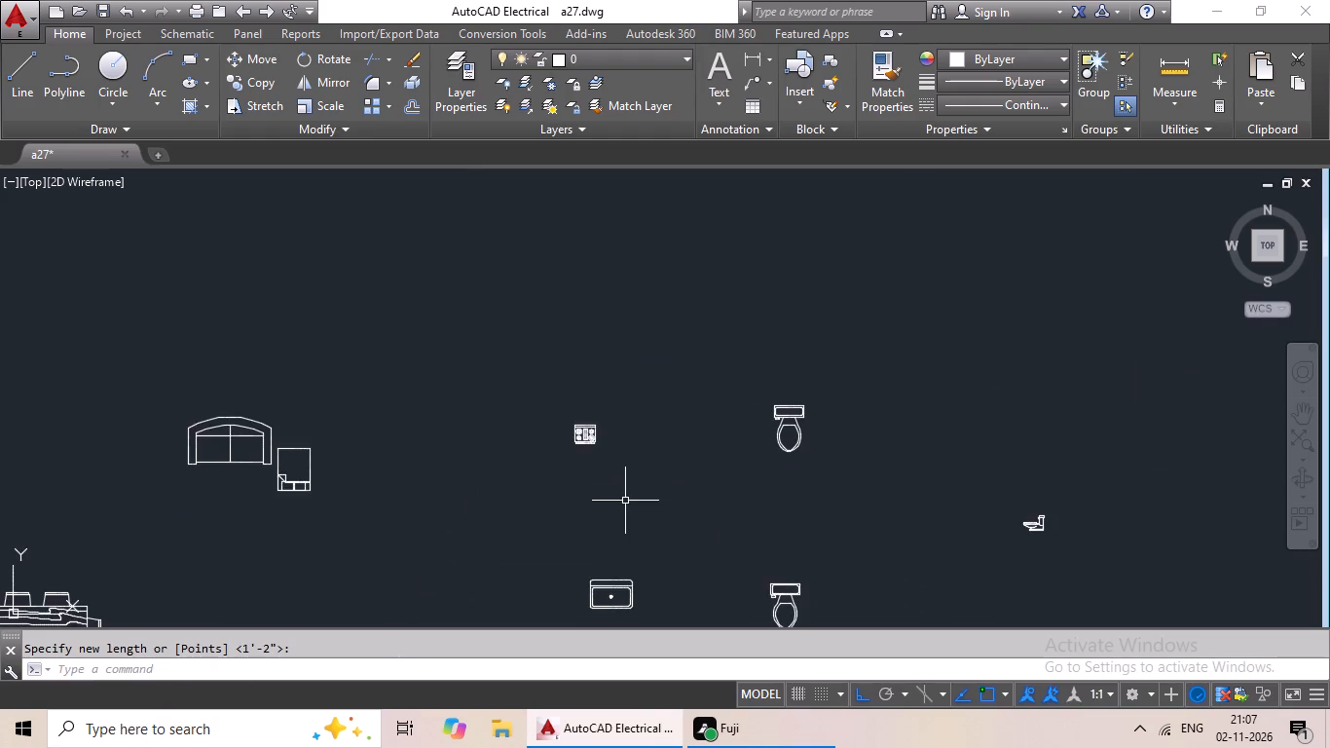
{"action": "middle_click_drag", "start_coordinate": [625, 502], "coordinate": [562, 392]}
{"action": "left_click", "coordinate": [563, 489]}
{"action": "left_click", "coordinate": [566, 482]}
{"action": "left_click", "coordinate": [565, 476]}
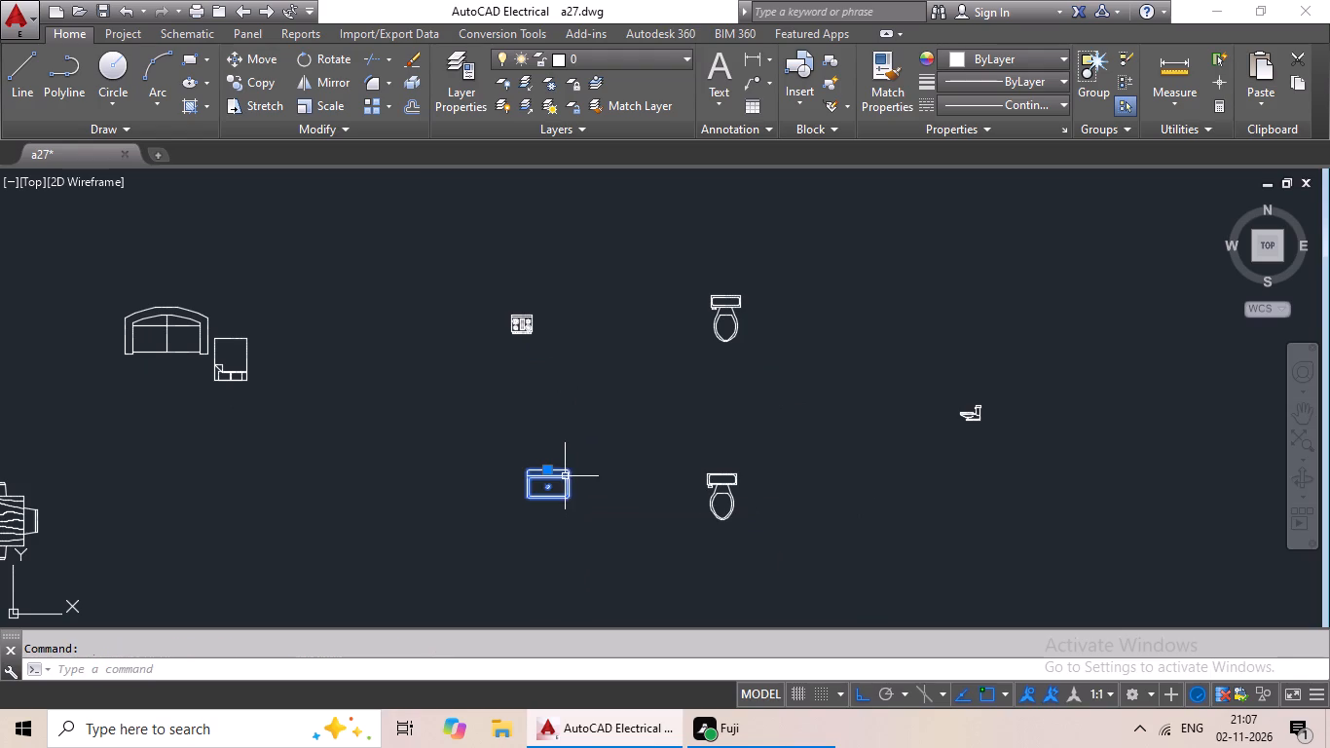
{"action": "left_click", "coordinate": [321, 105]}
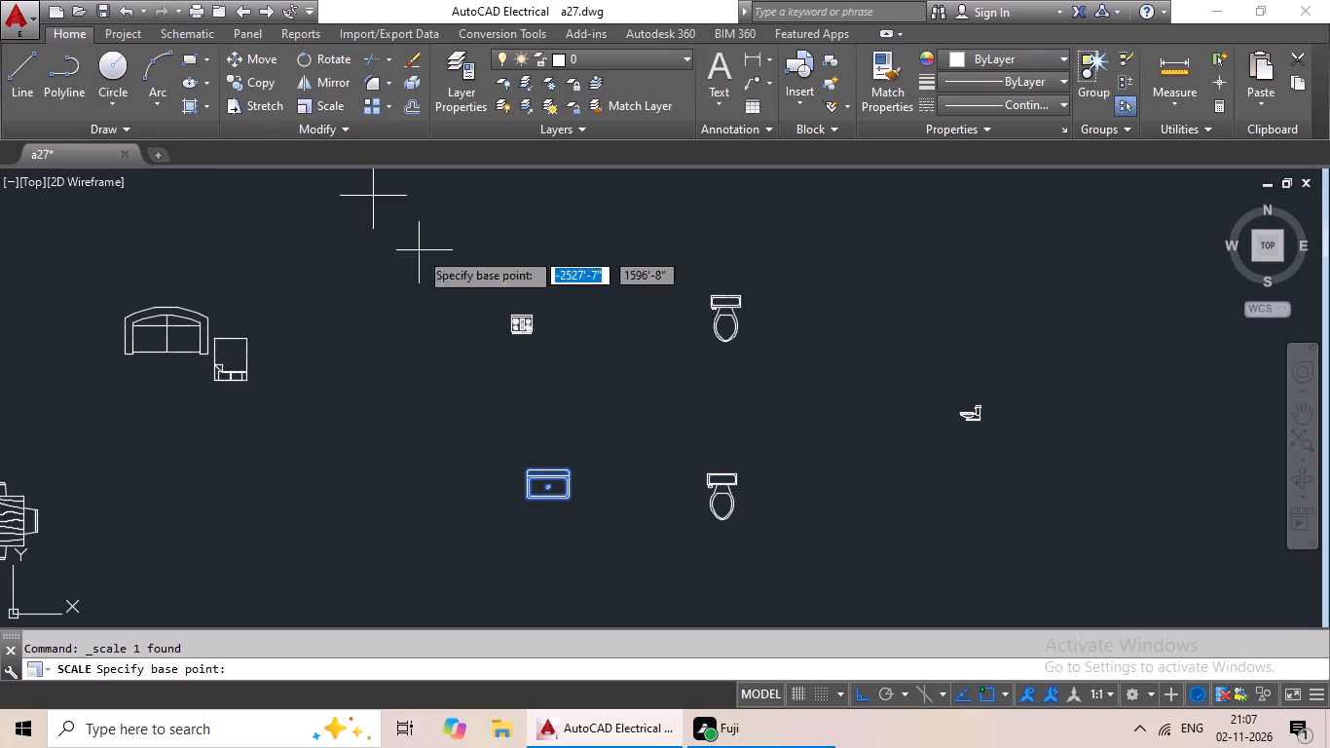
{"action": "scroll", "coordinate": [541, 512], "scroll_direction": "up", "scroll_amount": 3}
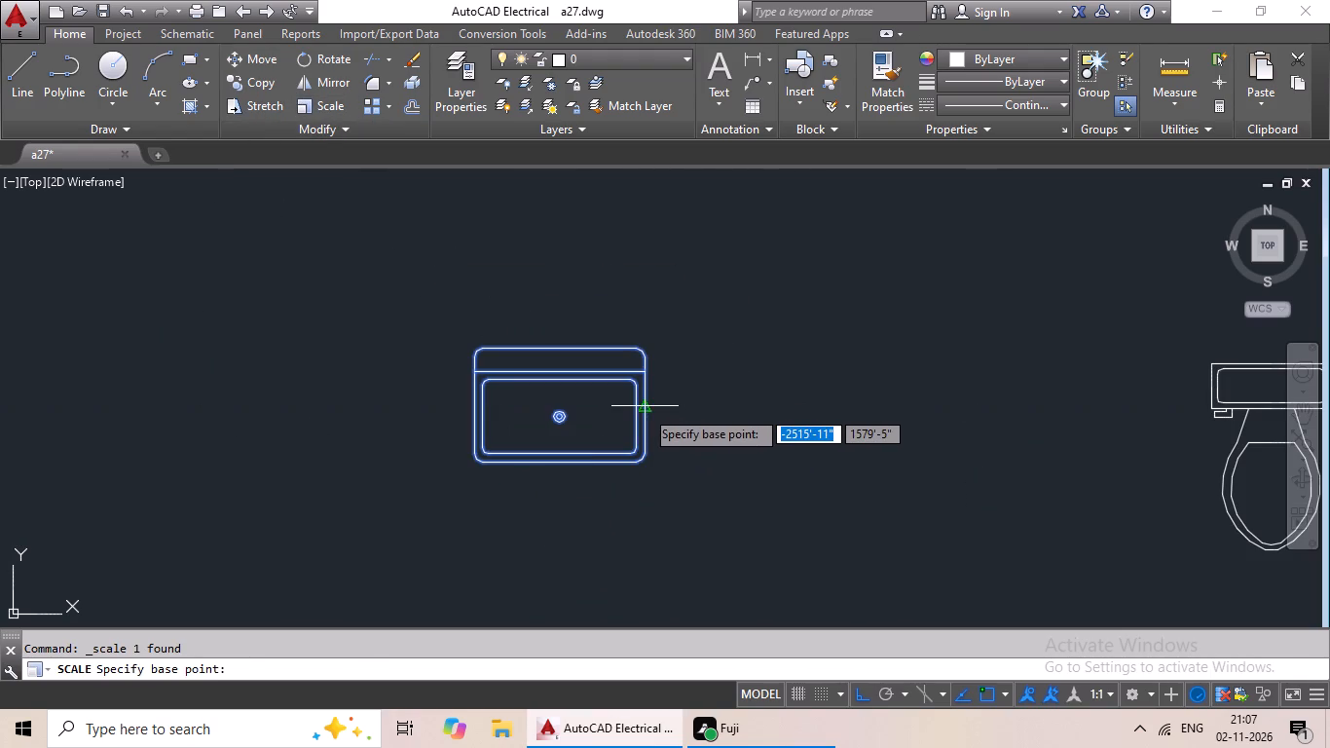
{"action": "left_click", "coordinate": [645, 409]}
{"action": "left_click", "coordinate": [328, 666]}
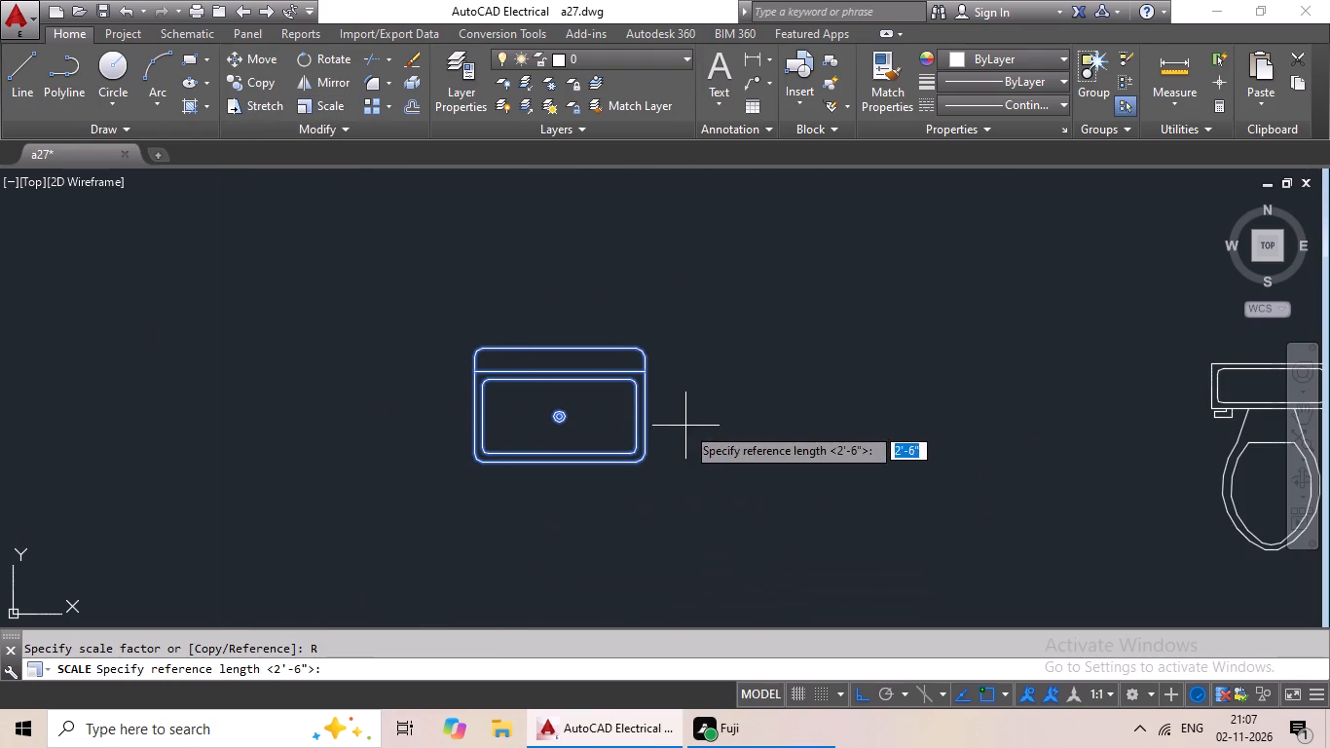
{"action": "left_click", "coordinate": [642, 411]}
{"action": "left_click", "coordinate": [471, 410]}
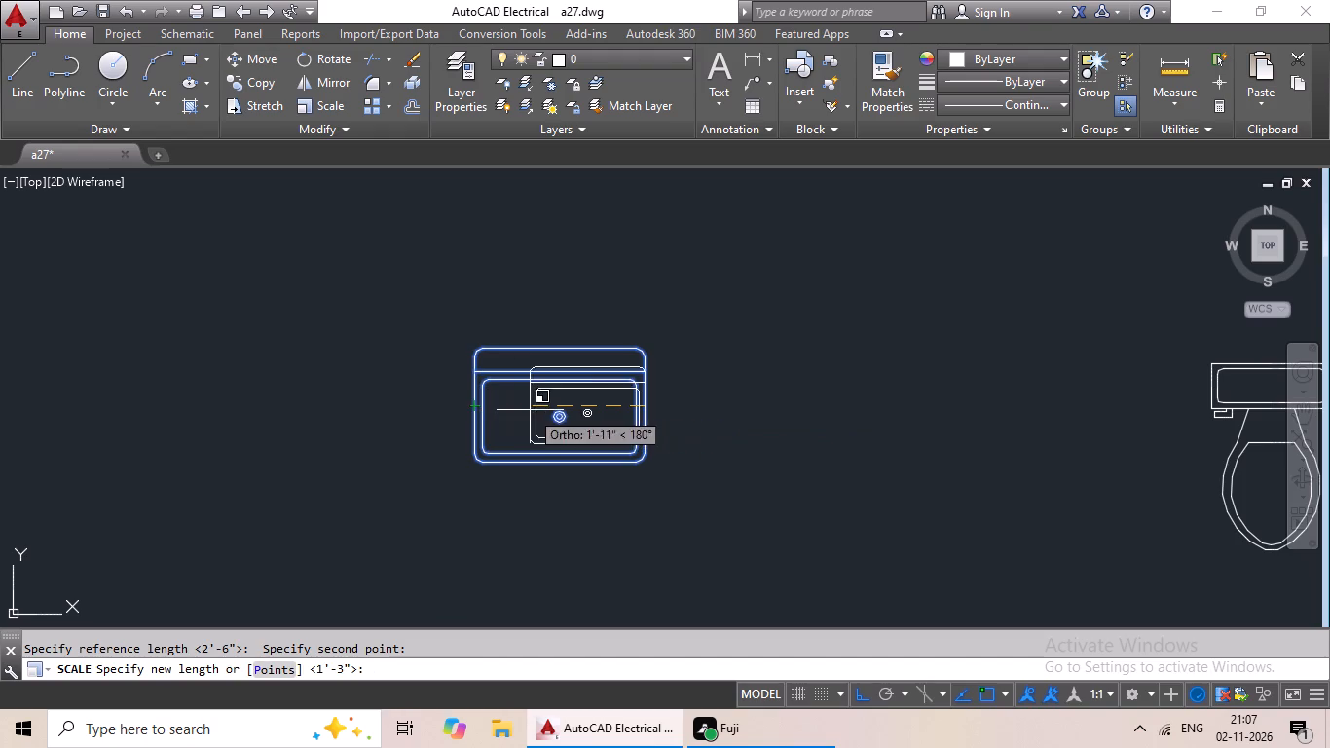
{"action": "left_click", "coordinate": [552, 413]}
Copy the scaled range and paste it near the northwest corner of the room directly west of the staircase.
{"action": "scroll", "coordinate": [673, 397], "scroll_direction": "down", "scroll_amount": 4}
{"action": "left_click", "coordinate": [645, 307]}
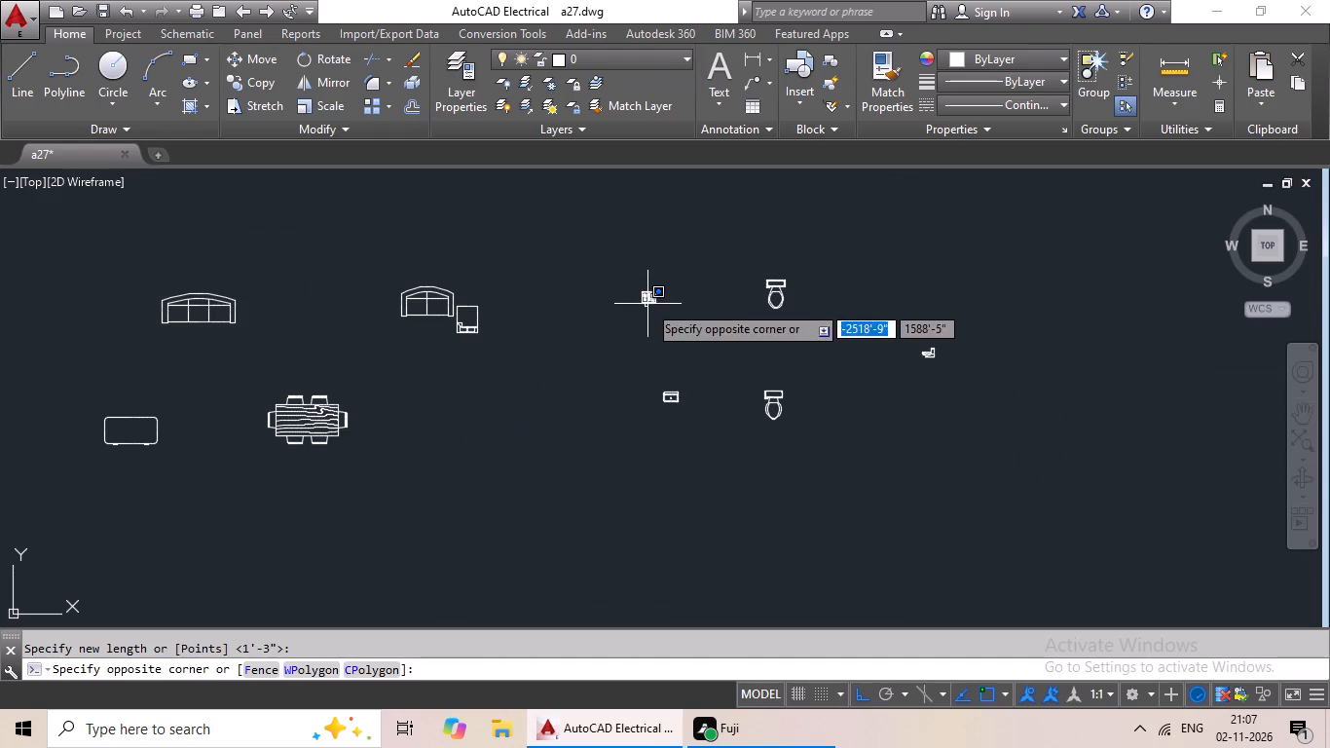
{"action": "left_click", "coordinate": [647, 303]}
{"action": "left_click", "coordinate": [647, 295]}
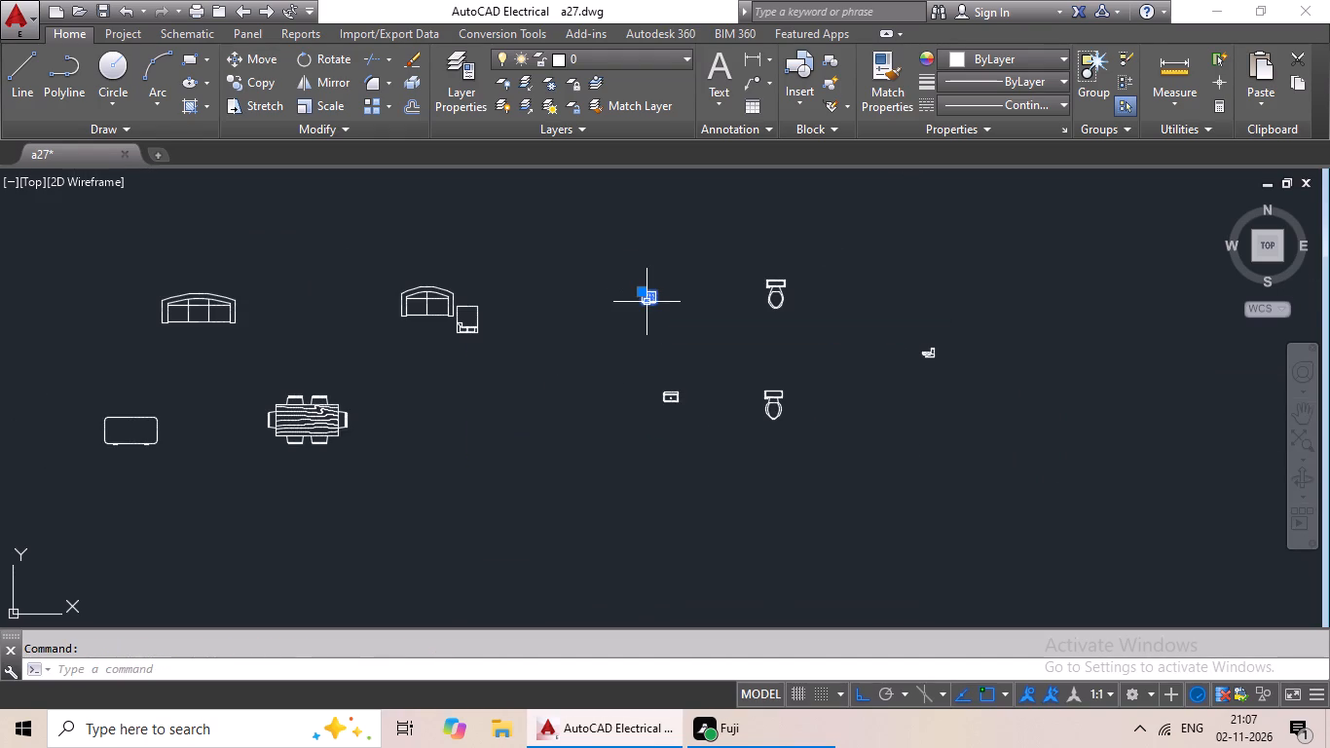
{"action": "key", "text": "ctrl+c"}
{"action": "key", "text": "ctrl+v"}
{"action": "middle_click_drag", "start_coordinate": [531, 325], "coordinate": [714, 440]}
{"action": "scroll", "coordinate": [614, 412], "scroll_direction": "down", "scroll_amount": 3}
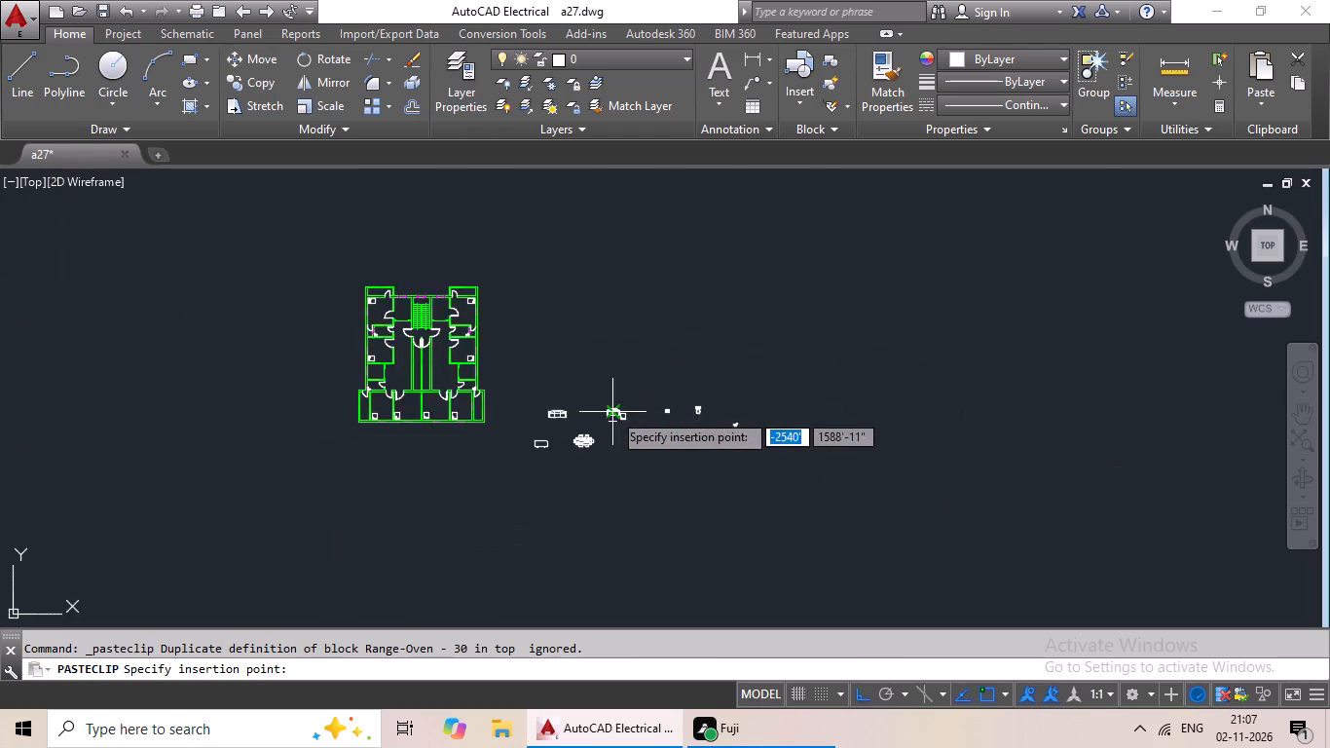
{"action": "middle_click_drag", "start_coordinate": [499, 376], "coordinate": [676, 483]}
{"action": "scroll", "coordinate": [568, 386], "scroll_direction": "up", "scroll_amount": 7}
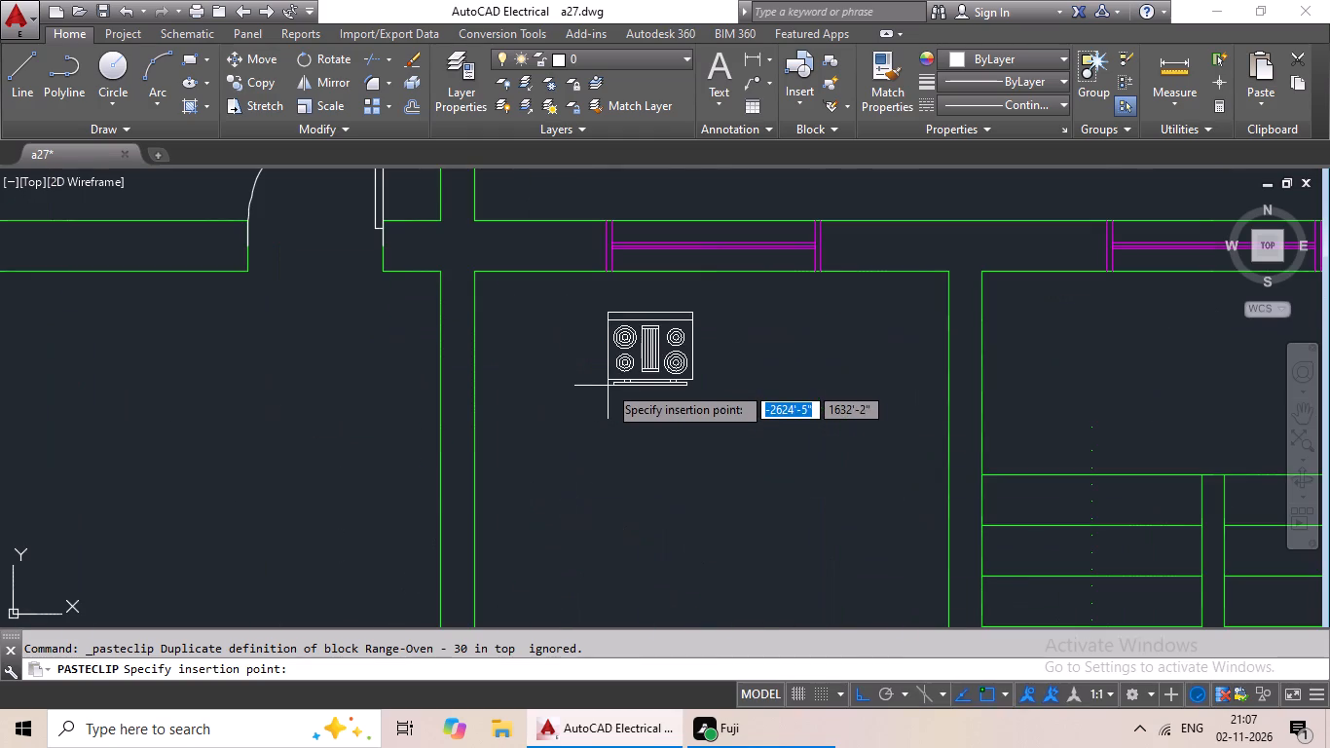
{"action": "left_click", "coordinate": [533, 393]}
Copy the scaled sink and paste it just east of the range in the room west of the staircase, level with it.
{"action": "scroll", "coordinate": [752, 432], "scroll_direction": "down", "scroll_amount": 2}
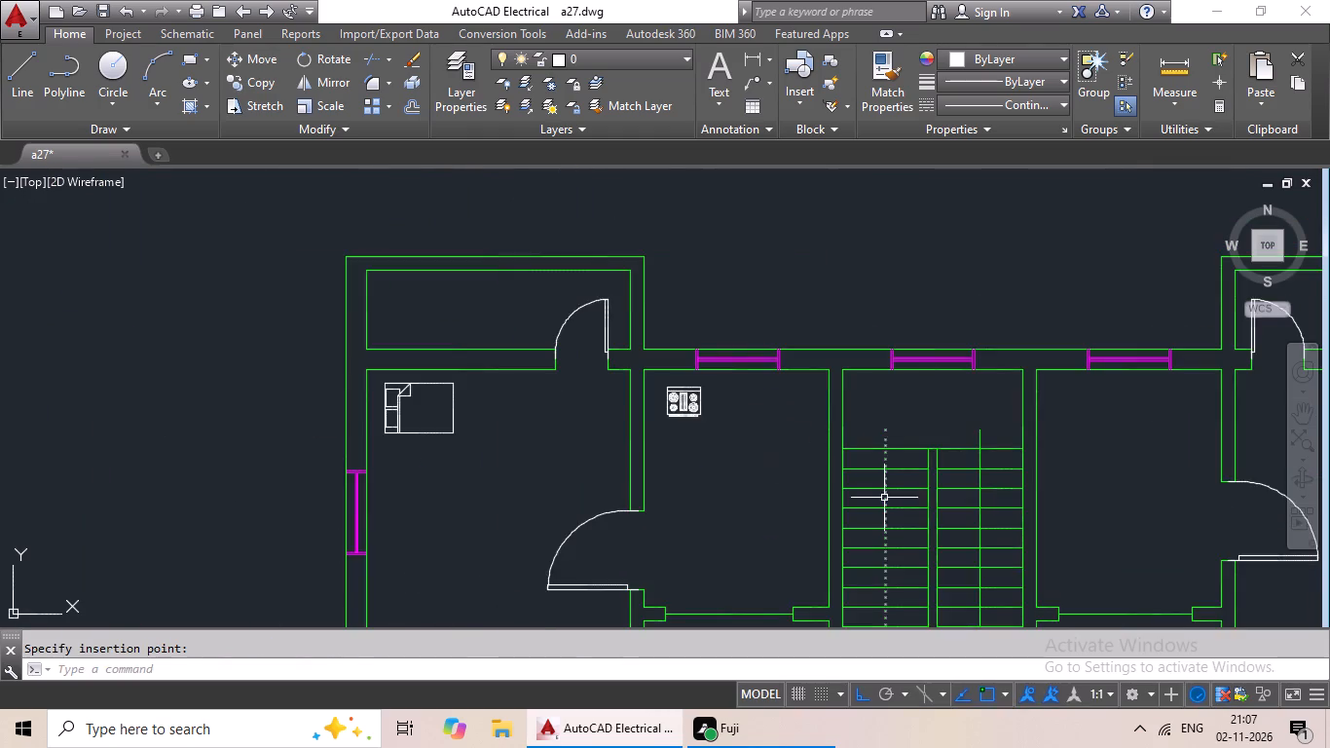
{"action": "middle_click_drag", "start_coordinate": [884, 497], "coordinate": [274, 253]}
{"action": "scroll", "coordinate": [557, 367], "scroll_direction": "down", "scroll_amount": 3}
{"action": "middle_click_drag", "start_coordinate": [1001, 511], "coordinate": [498, 289]}
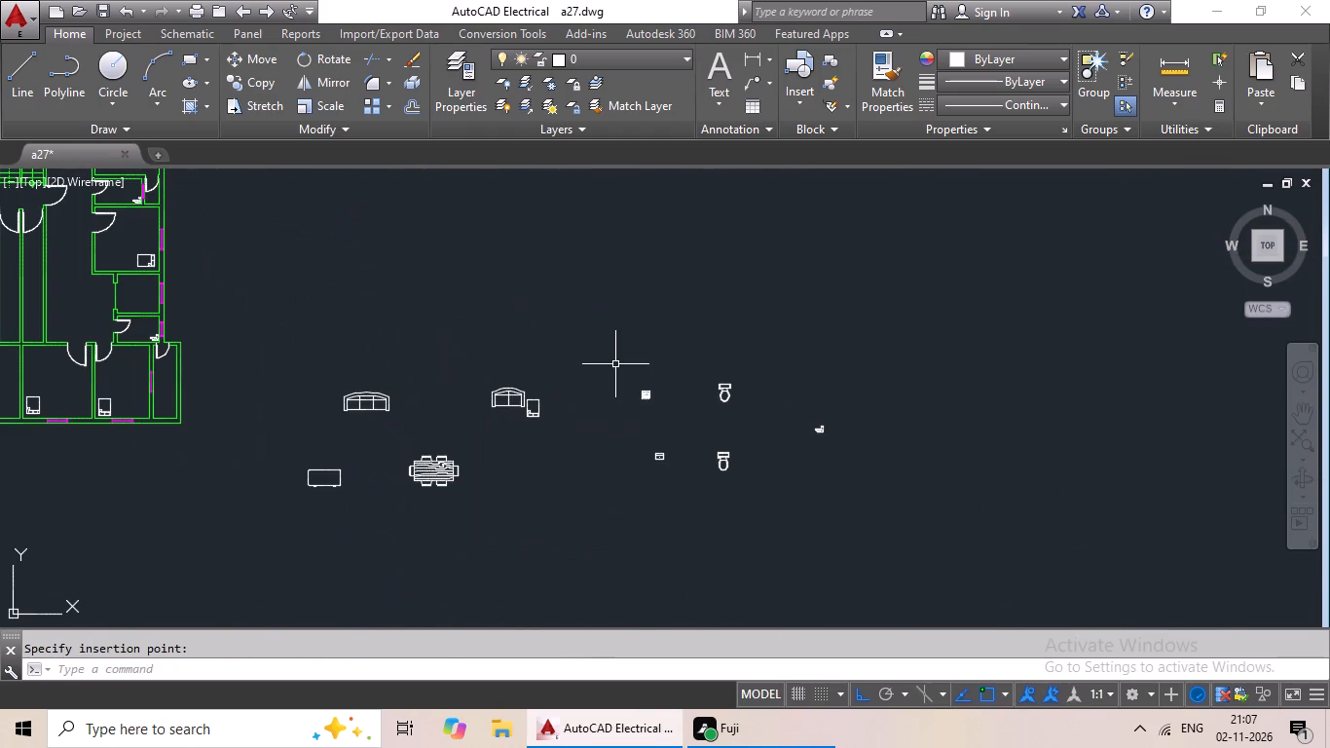
{"action": "left_click", "coordinate": [656, 456]}
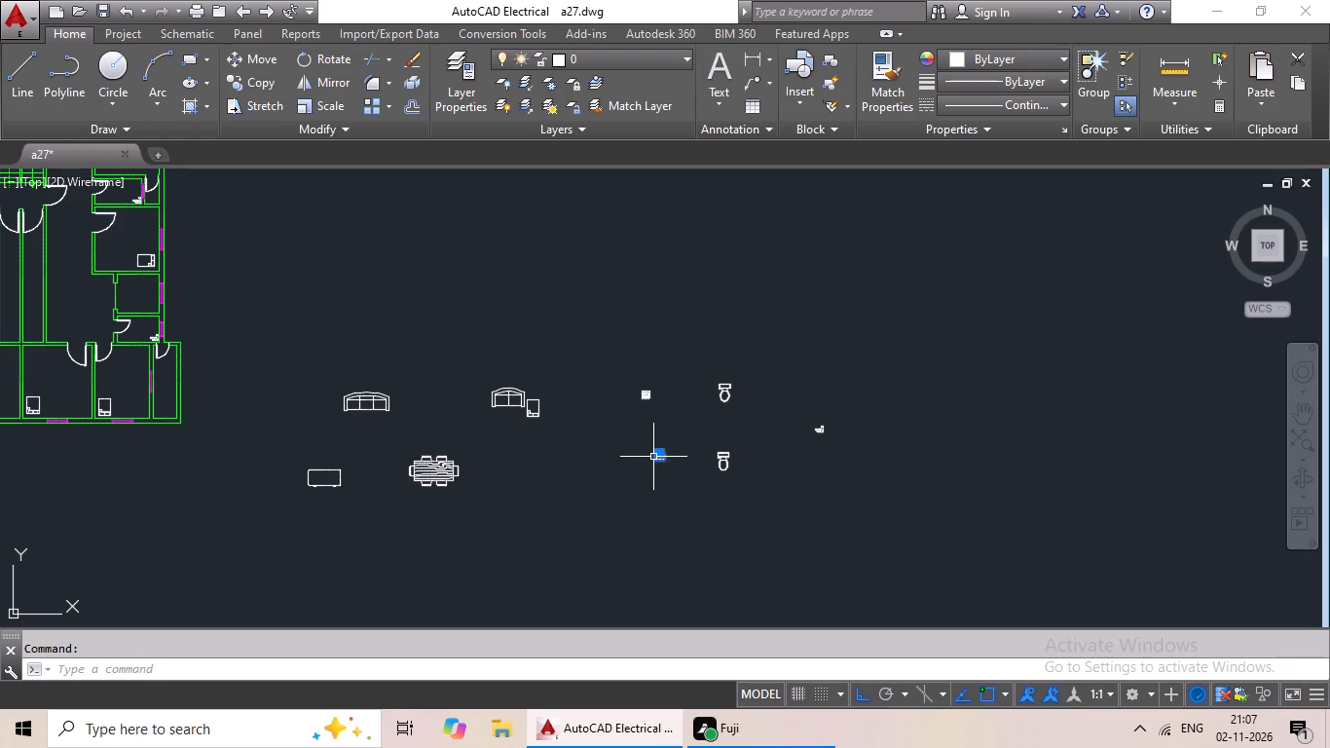
{"action": "key", "text": "ctrl+c"}
{"action": "key", "text": "ctrl+v"}
{"action": "scroll", "coordinate": [403, 421], "scroll_direction": "down", "scroll_amount": 2, "text": "ctrl"}
{"action": "middle_click_drag", "start_coordinate": [396, 407], "coordinate": [569, 470]}
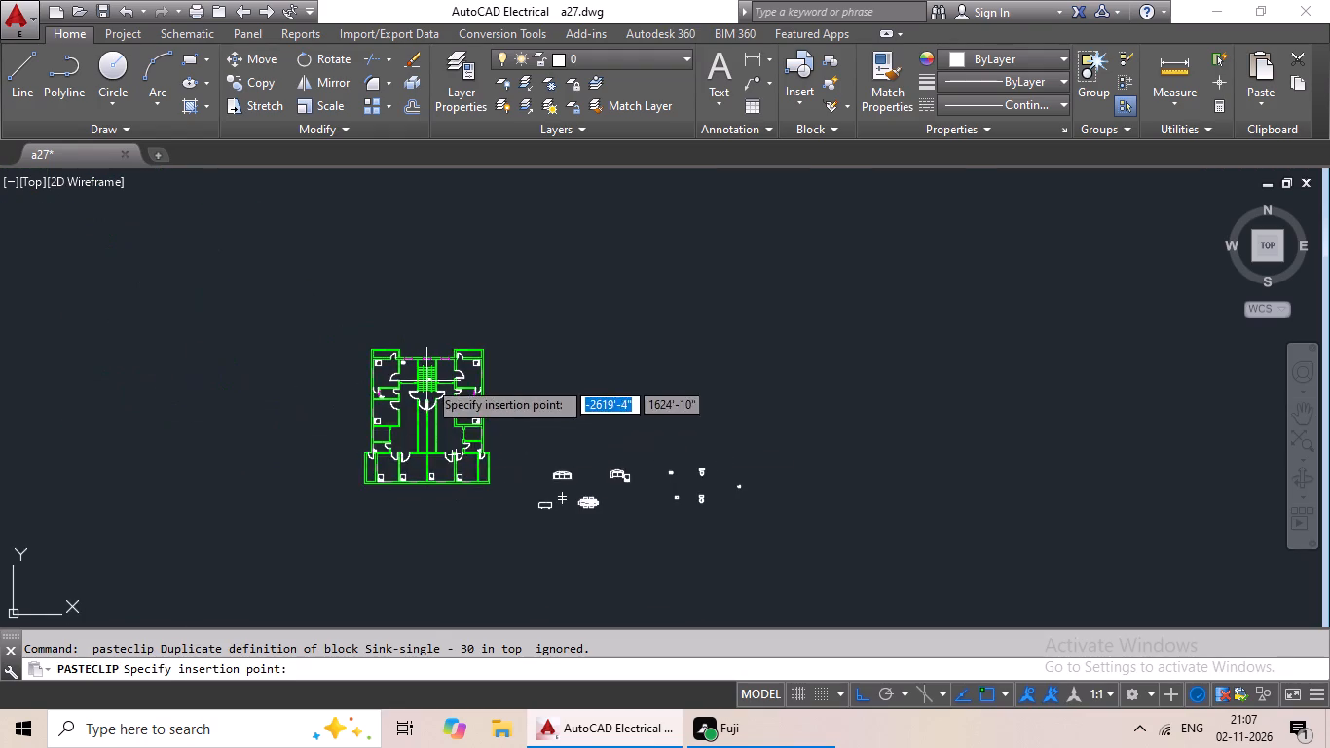
{"action": "scroll", "coordinate": [434, 375], "scroll_direction": "up", "scroll_amount": 4}
{"action": "middle_click_drag", "start_coordinate": [317, 343], "coordinate": [508, 397]}
{"action": "scroll", "coordinate": [435, 356], "scroll_direction": "up", "scroll_amount": 1}
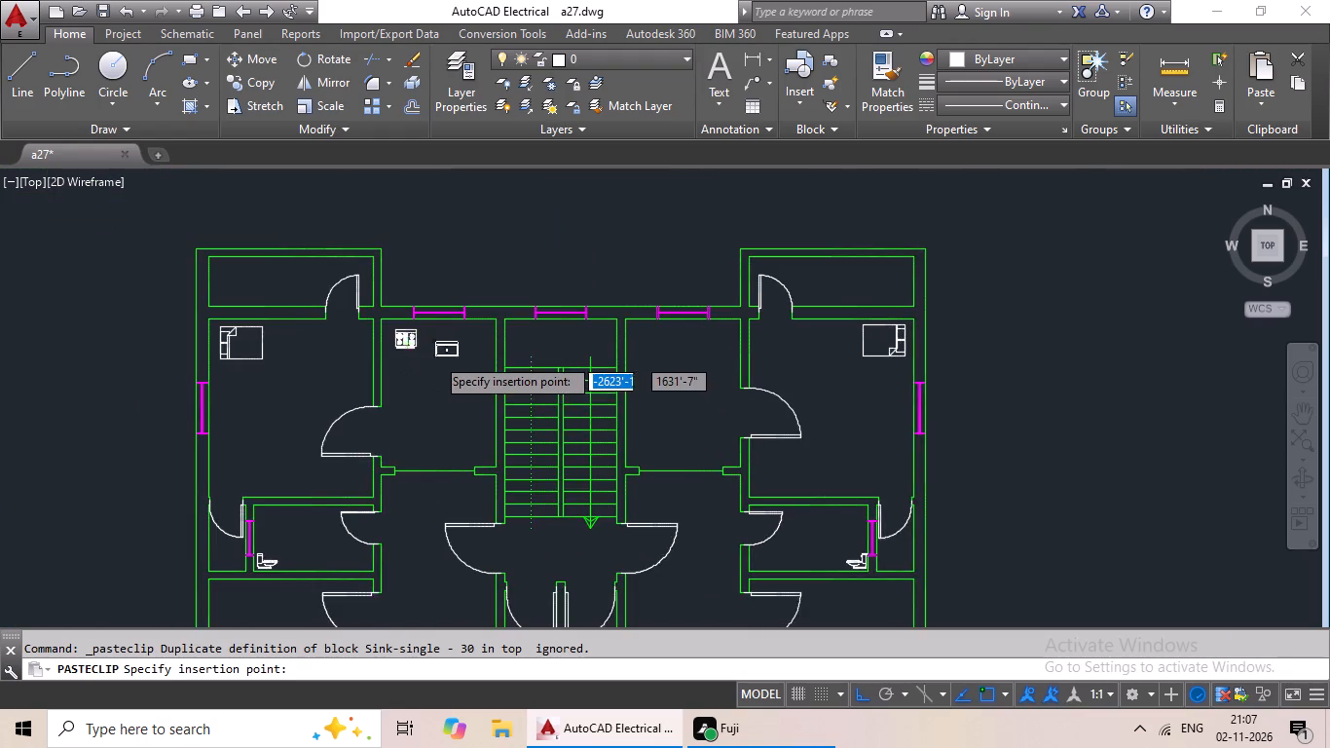
{"action": "scroll", "coordinate": [435, 356], "scroll_direction": "up", "scroll_amount": 2}
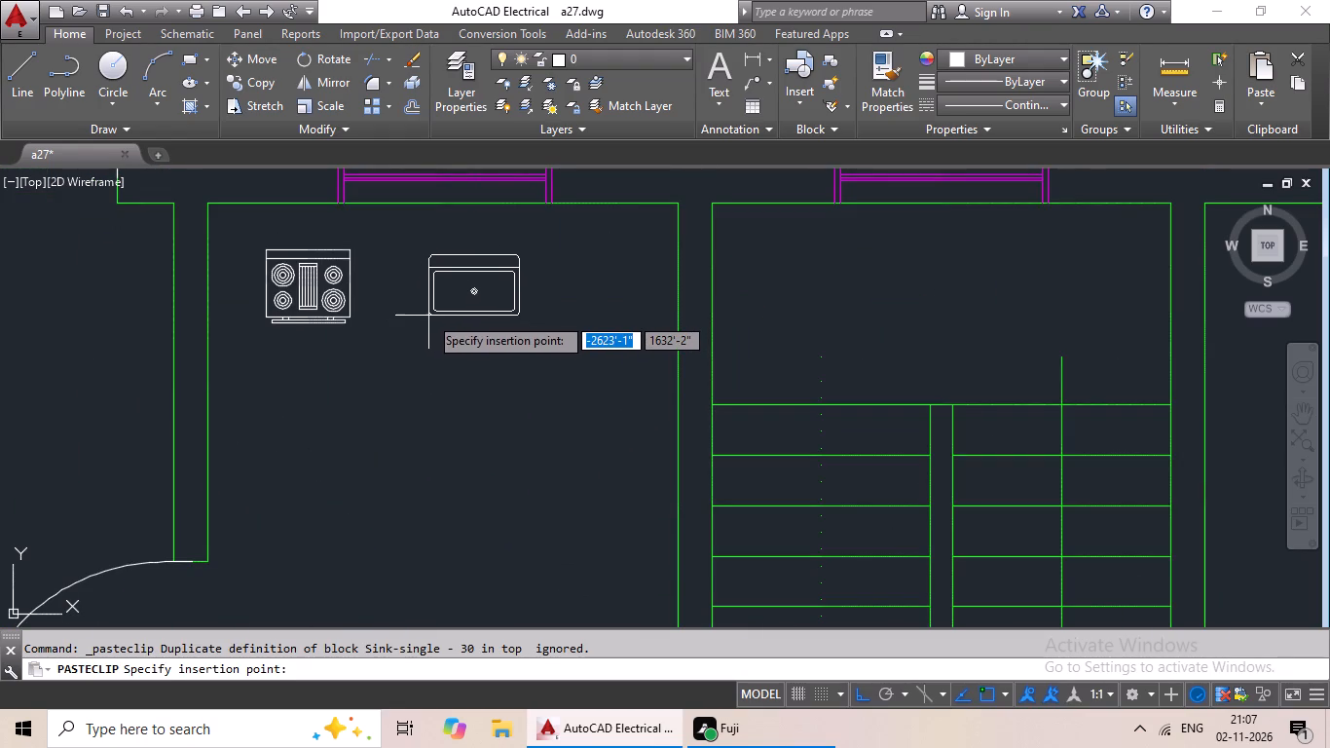
{"action": "left_click", "coordinate": [423, 314]}
Copy the placed range and sink together and paste them near the northwest corner of the room directly east of the staircase.
{"action": "left_click_drag", "start_coordinate": [345, 233], "coordinate": [555, 331]}
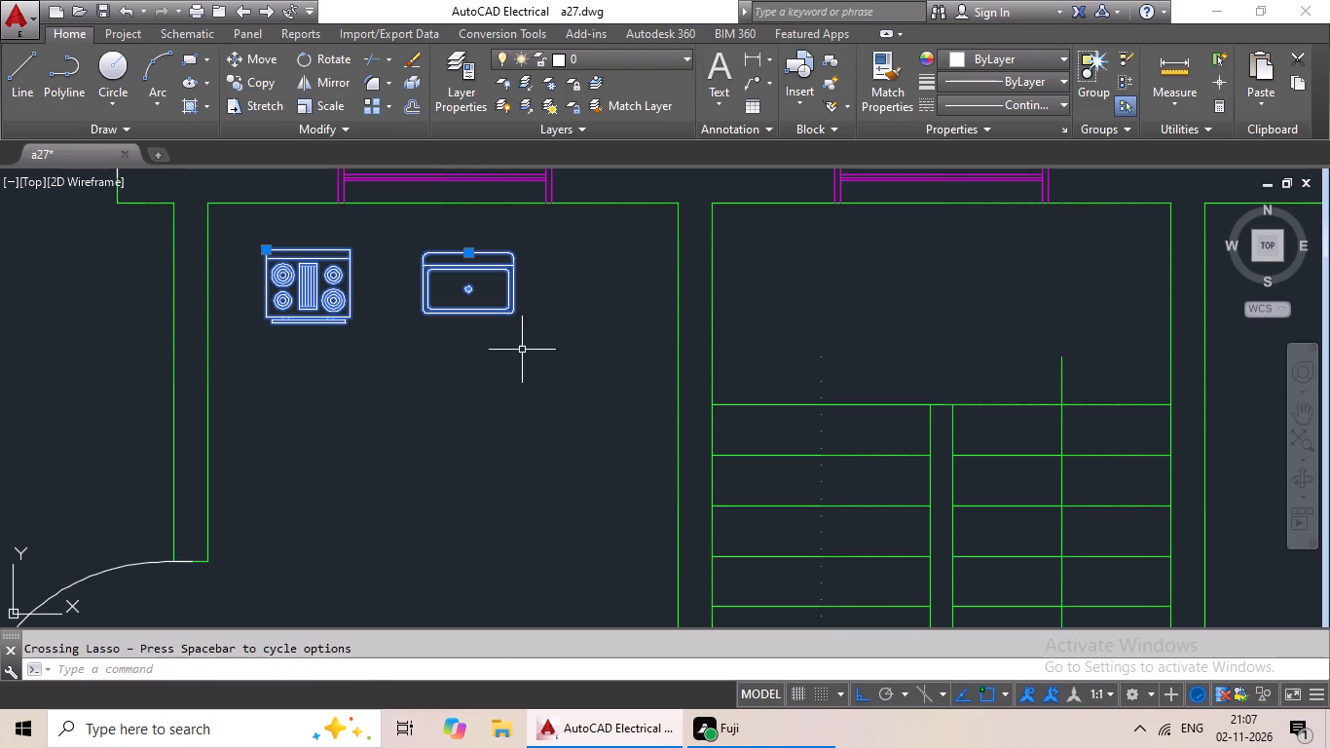
{"action": "key", "text": "ctrl+c"}
{"action": "key", "text": "ctrl+v"}
{"action": "scroll", "coordinate": [575, 343], "scroll_direction": "down", "scroll_amount": 2, "text": "ctrl"}
{"action": "middle_click_drag", "start_coordinate": [627, 348], "coordinate": [444, 351]}
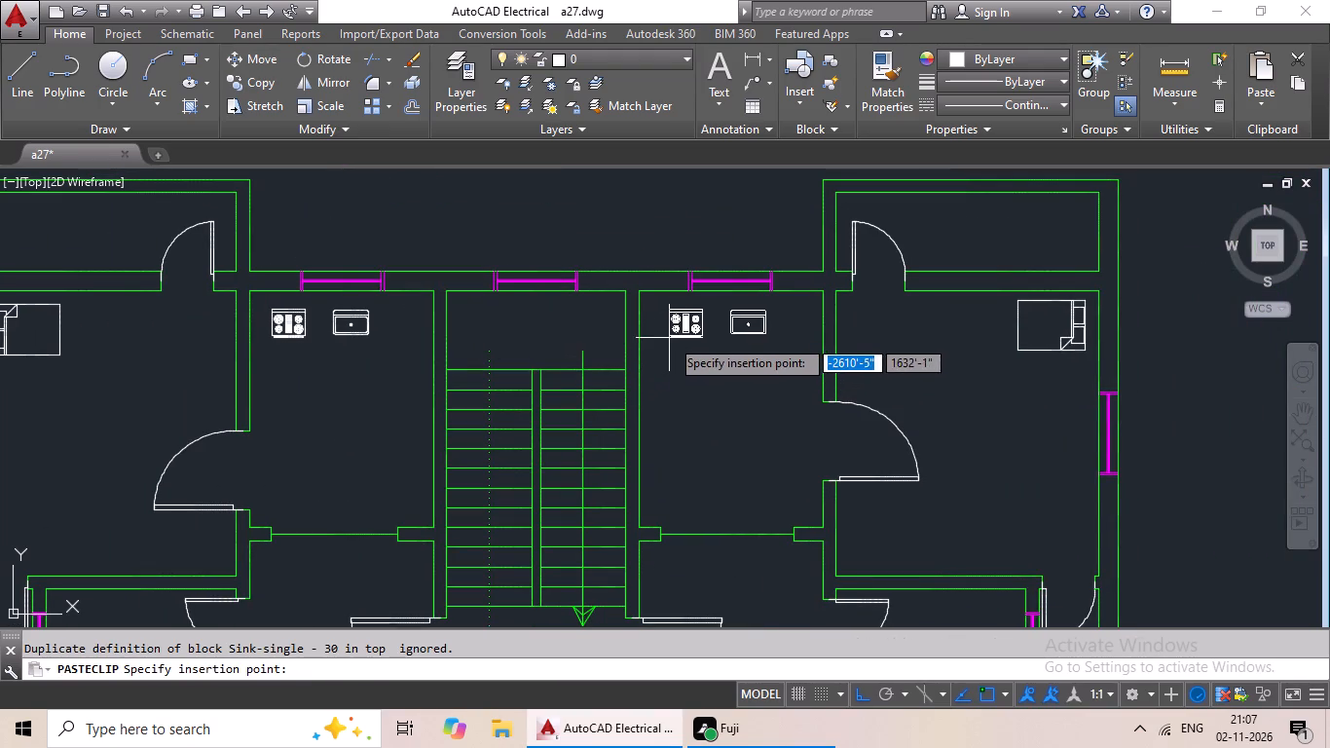
{"action": "left_click", "coordinate": [679, 339]}
Scale the staged range by reference to about half its width, about 0'-8", with the base point at its west edge's midpoint.
{"action": "scroll", "coordinate": [851, 342], "scroll_direction": "down", "scroll_amount": 1}
{"action": "middle_click_drag", "start_coordinate": [901, 377], "coordinate": [605, 286]}
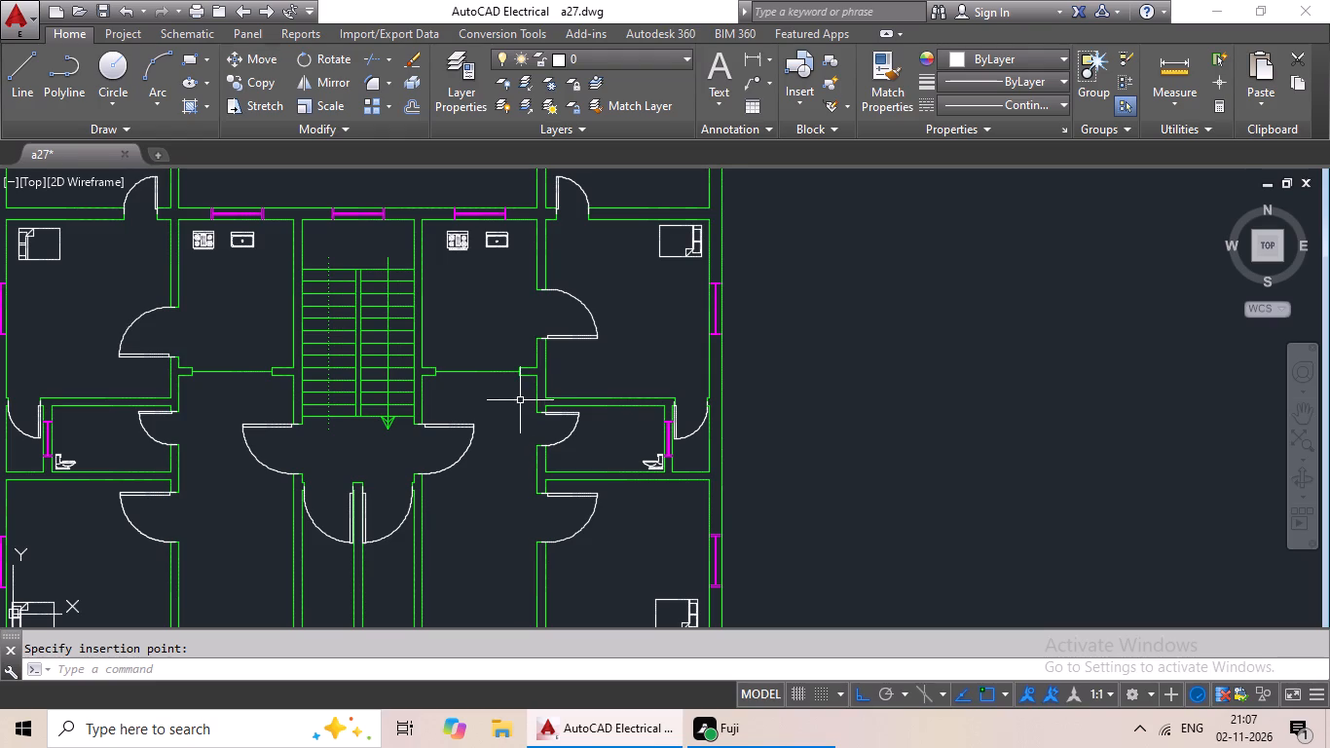
{"action": "scroll", "coordinate": [526, 400], "scroll_direction": "down", "scroll_amount": 3}
{"action": "middle_click_drag", "start_coordinate": [778, 429], "coordinate": [499, 365]}
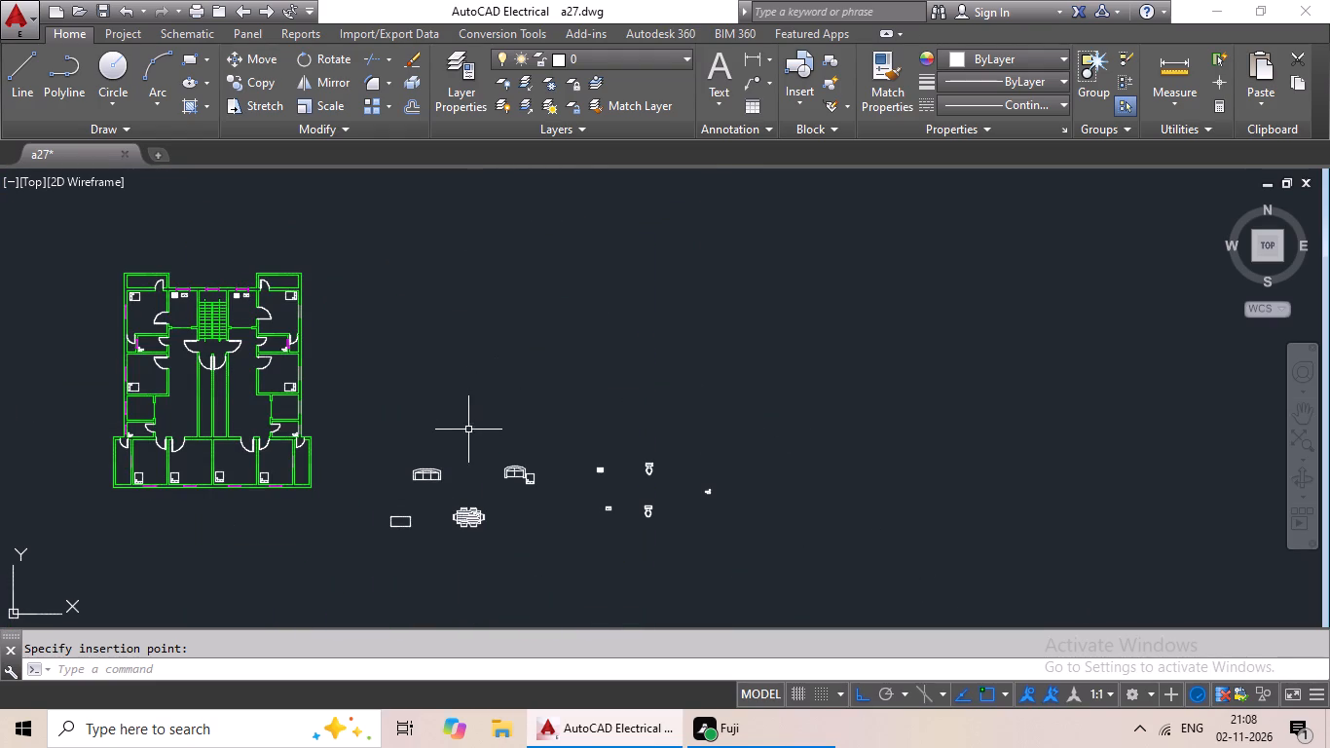
{"action": "scroll", "coordinate": [606, 507], "scroll_direction": "down", "scroll_amount": 2}
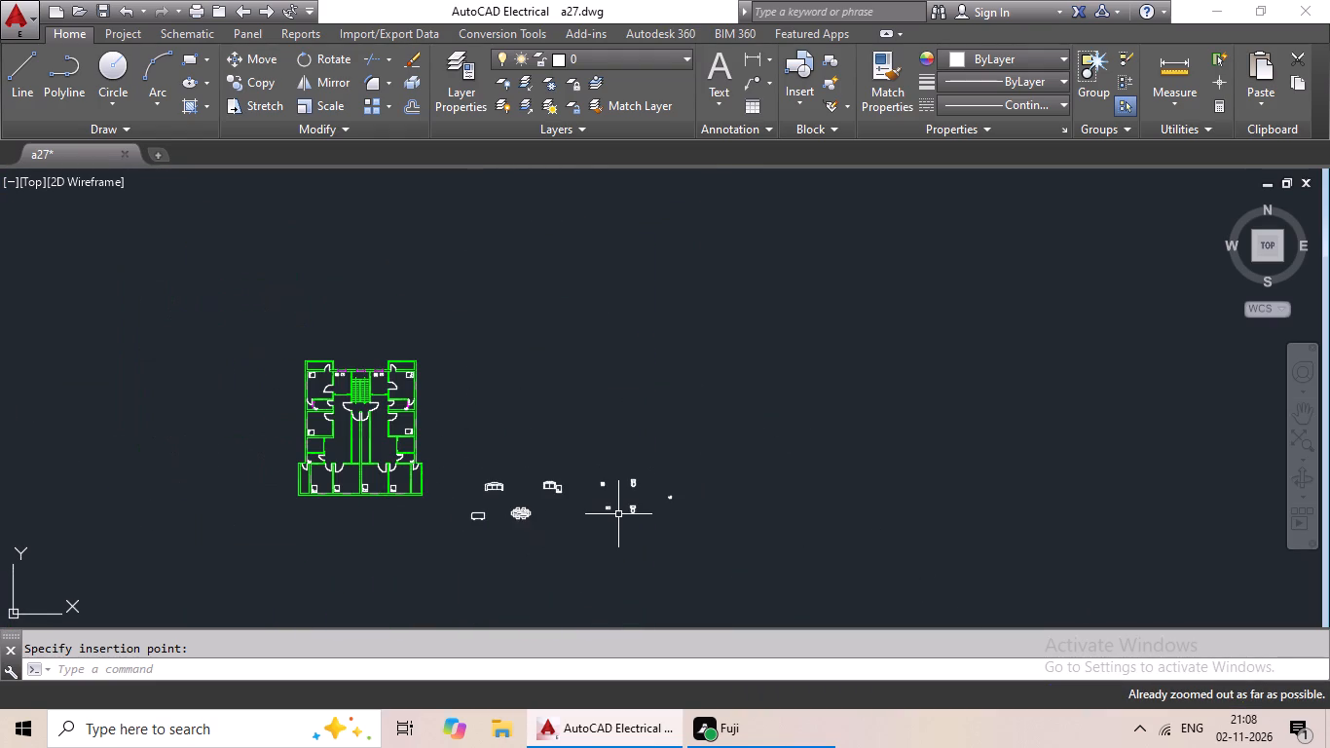
{"action": "scroll", "coordinate": [618, 517], "scroll_direction": "down", "scroll_amount": 1}
{"action": "scroll", "coordinate": [603, 521], "scroll_direction": "up", "scroll_amount": 4}
{"action": "middle_click_drag", "start_coordinate": [645, 339], "coordinate": [645, 402]}
{"action": "scroll", "coordinate": [599, 344], "scroll_direction": "up", "scroll_amount": 4}
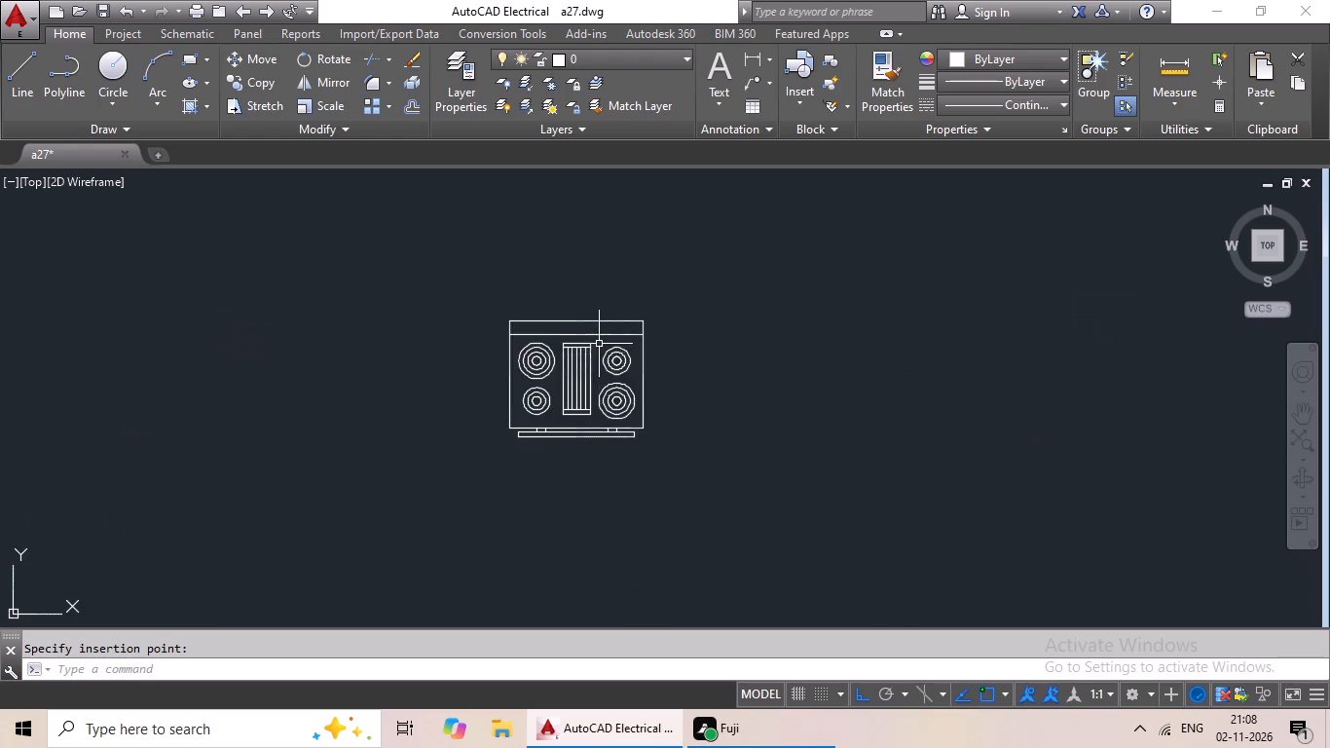
{"action": "left_click", "coordinate": [579, 391]}
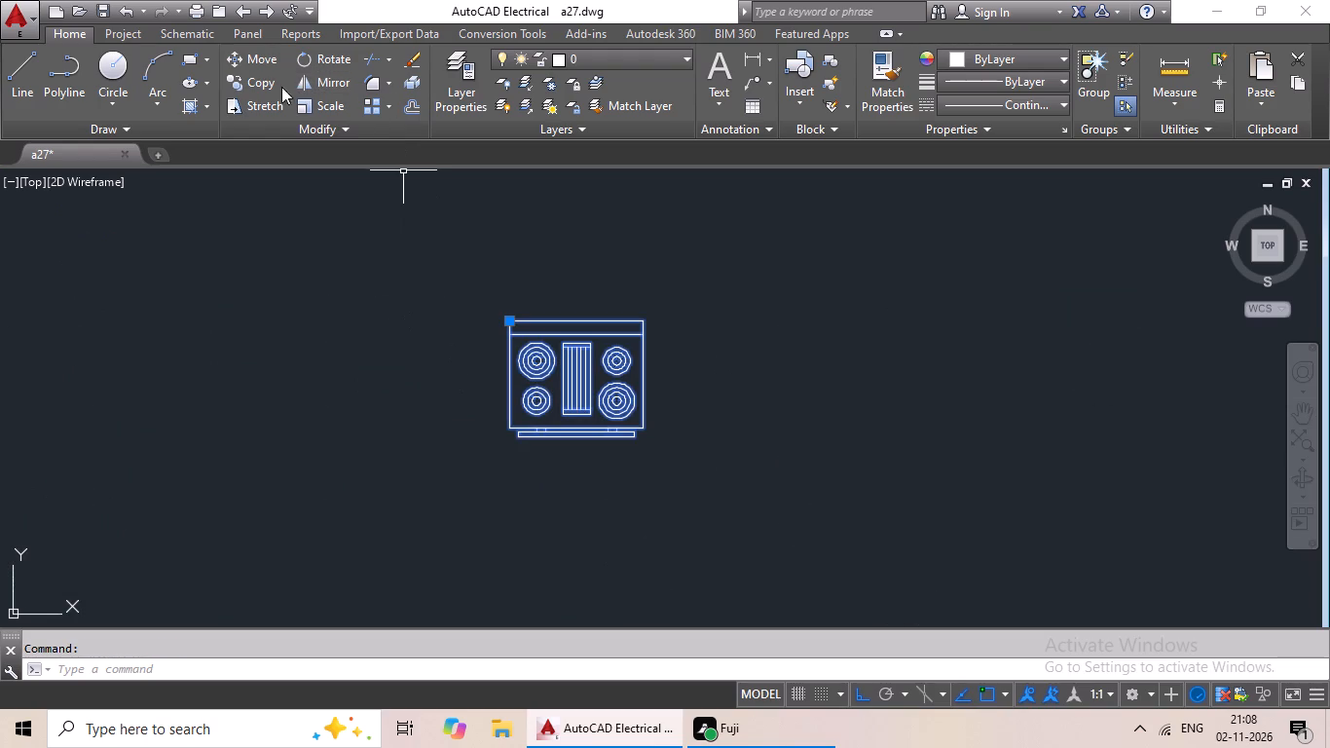
{"action": "left_click", "coordinate": [247, 77]}
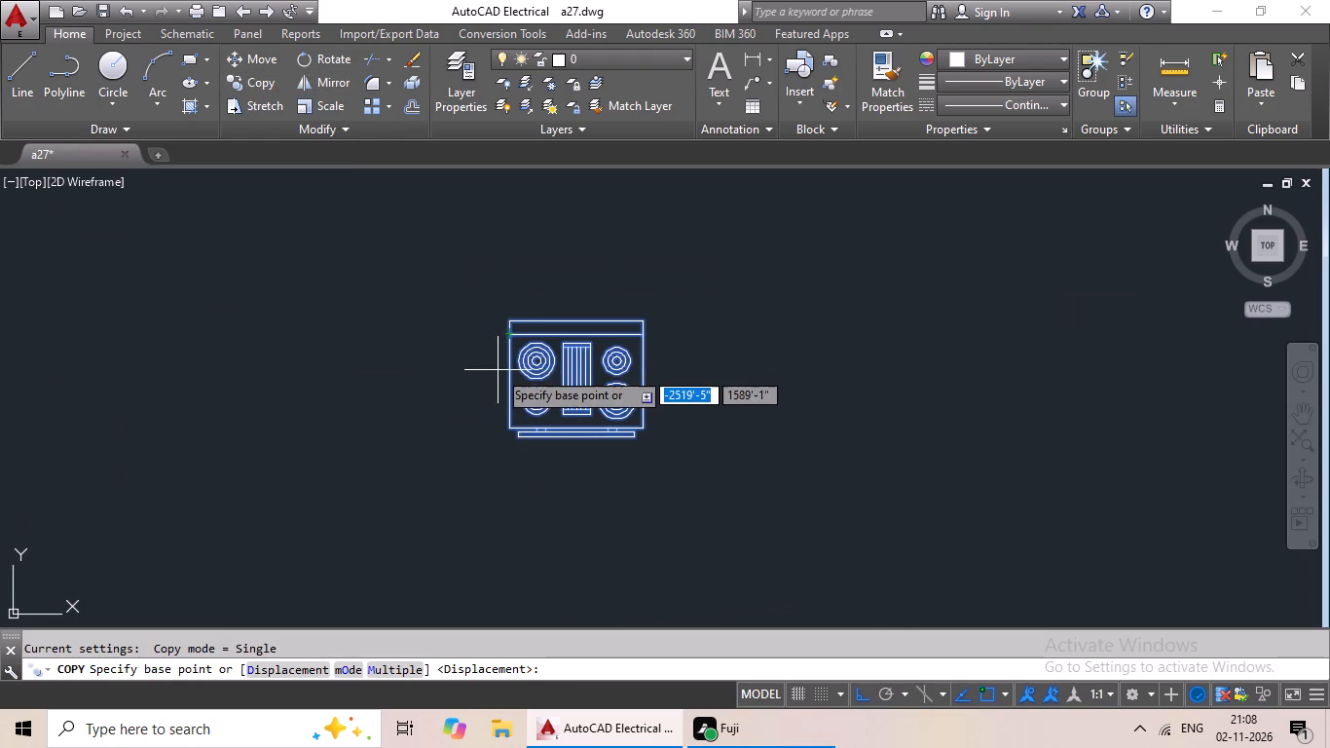
{"action": "key", "text": "Escape"}
{"action": "left_click", "coordinate": [535, 372]}
{"action": "left_click_drag", "start_coordinate": [325, 104], "coordinate": [325, 118]}
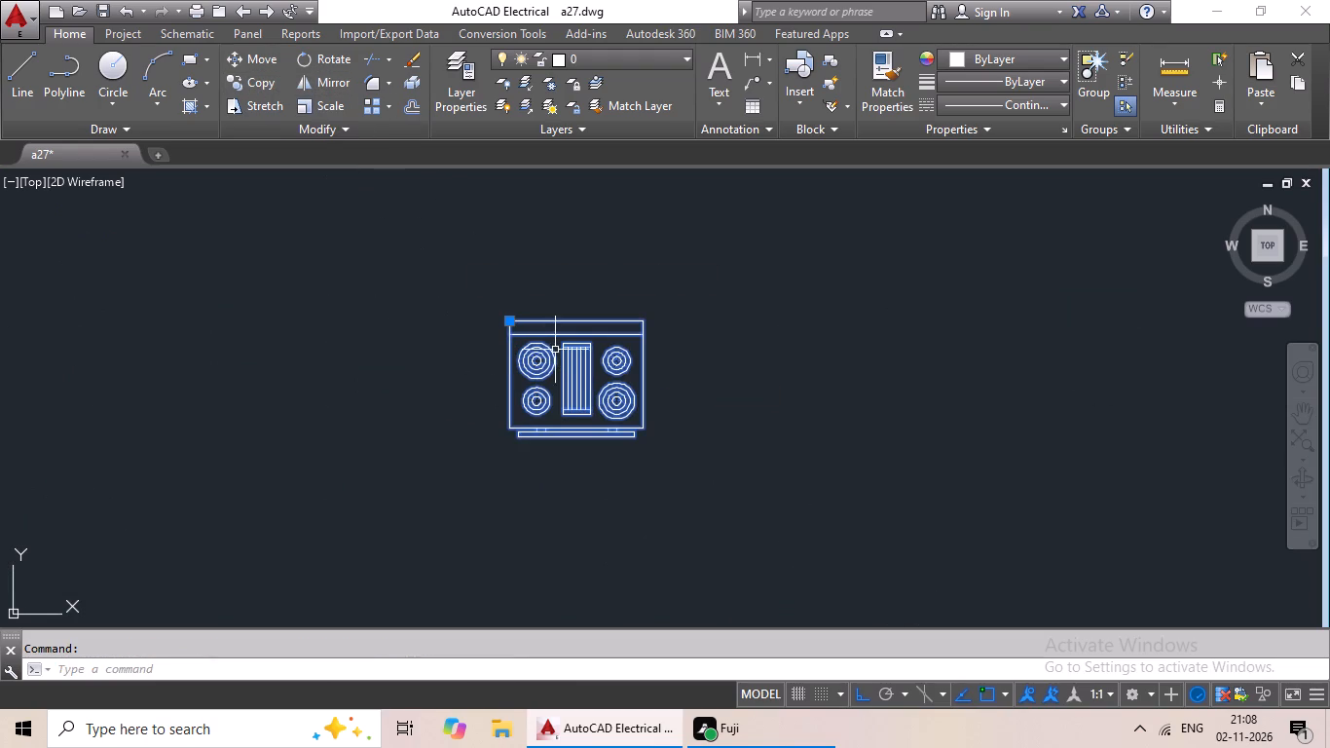
{"action": "scroll", "coordinate": [551, 374], "scroll_direction": "up", "scroll_amount": 2}
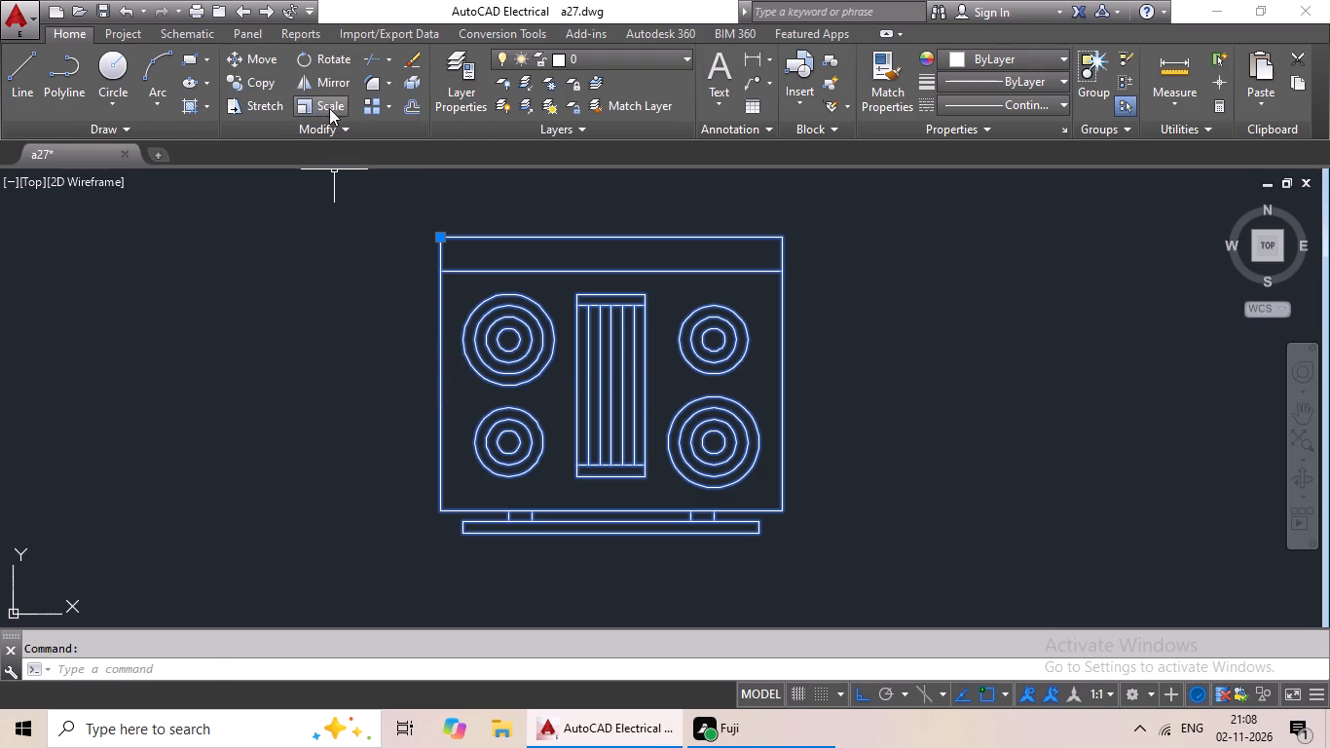
{"action": "left_click", "coordinate": [329, 107]}
{"action": "left_click", "coordinate": [437, 388]}
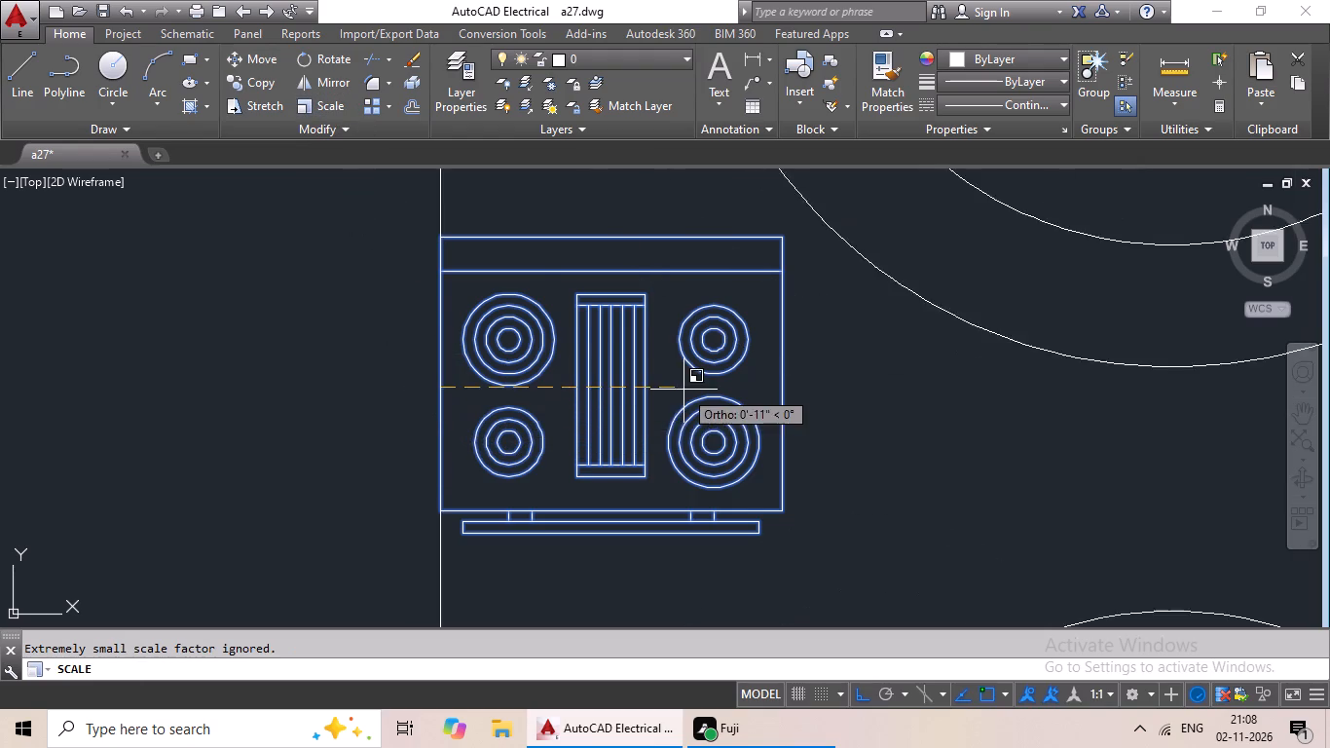
{"action": "type", "text": "r"}
{"action": "key", "text": "space"}
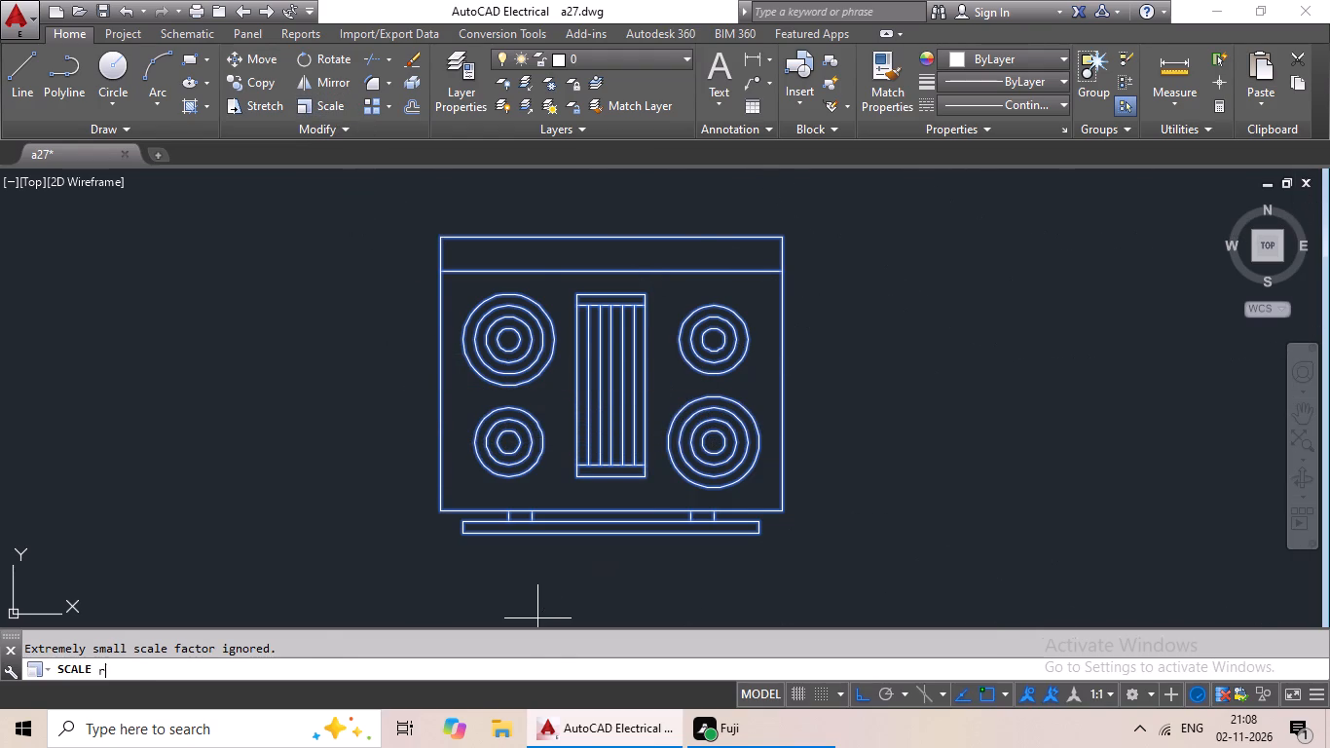
{"action": "left_click", "coordinate": [436, 396]}
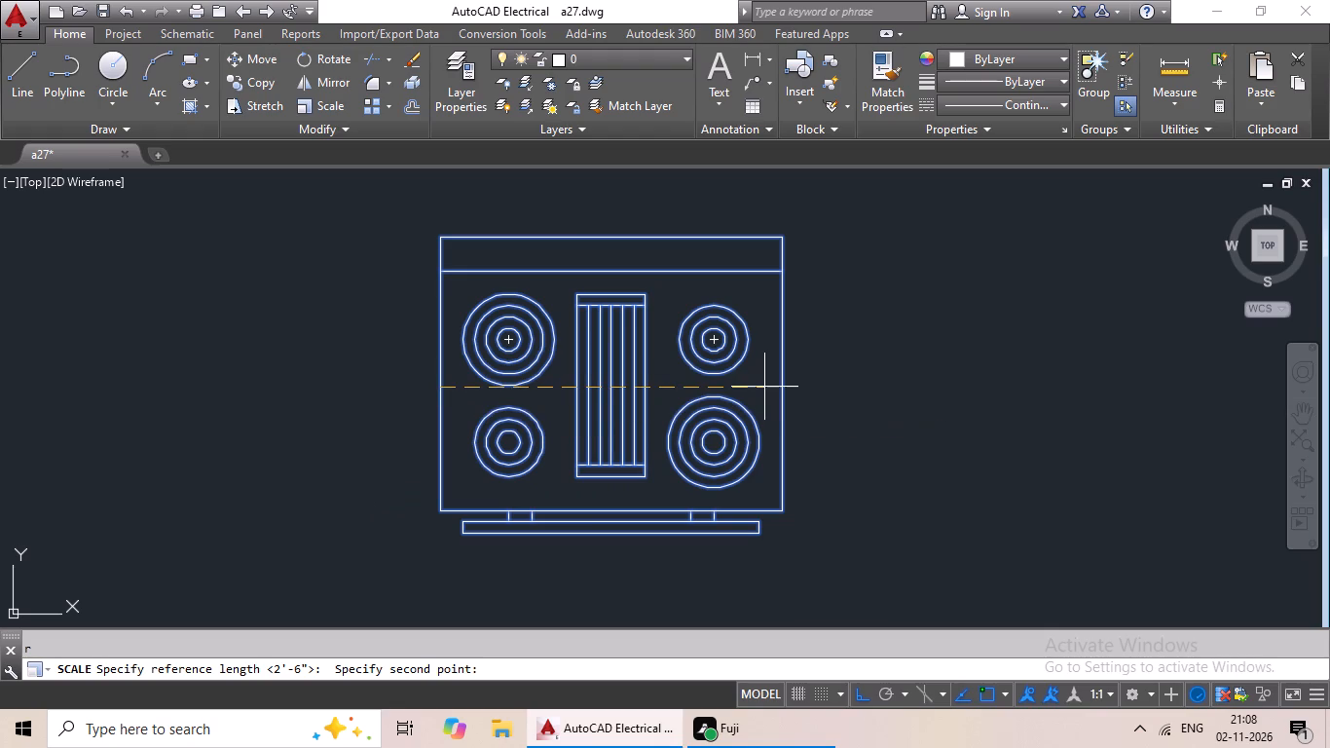
{"action": "left_click_drag", "start_coordinate": [782, 390], "coordinate": [773, 393]}
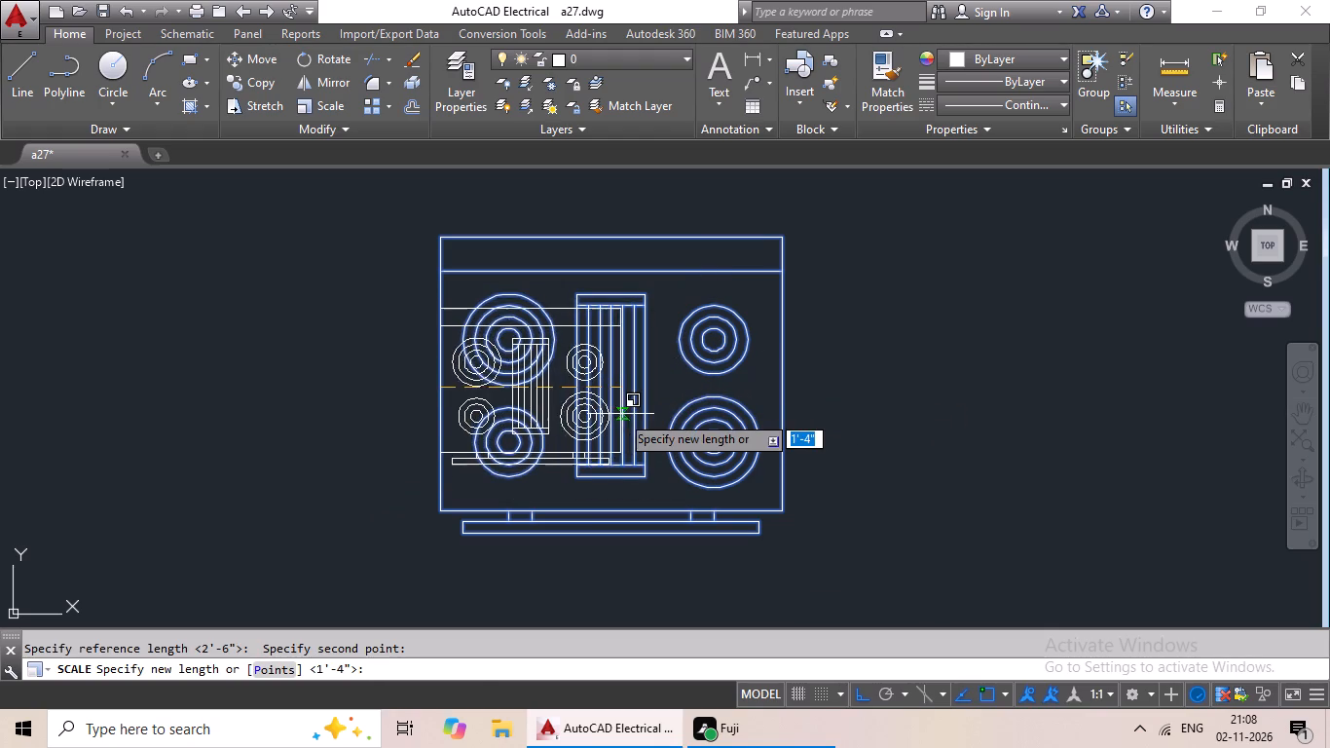
{"action": "left_click", "coordinate": [614, 416]}
Scale the staged single sink by reference to about 60 percent of its width, with the base point on its east edge.
{"action": "scroll", "coordinate": [735, 395], "scroll_direction": "down", "scroll_amount": 4}
{"action": "middle_click_drag", "start_coordinate": [760, 452], "coordinate": [580, 298]}
{"action": "scroll", "coordinate": [613, 365], "scroll_direction": "down", "scroll_amount": 2}
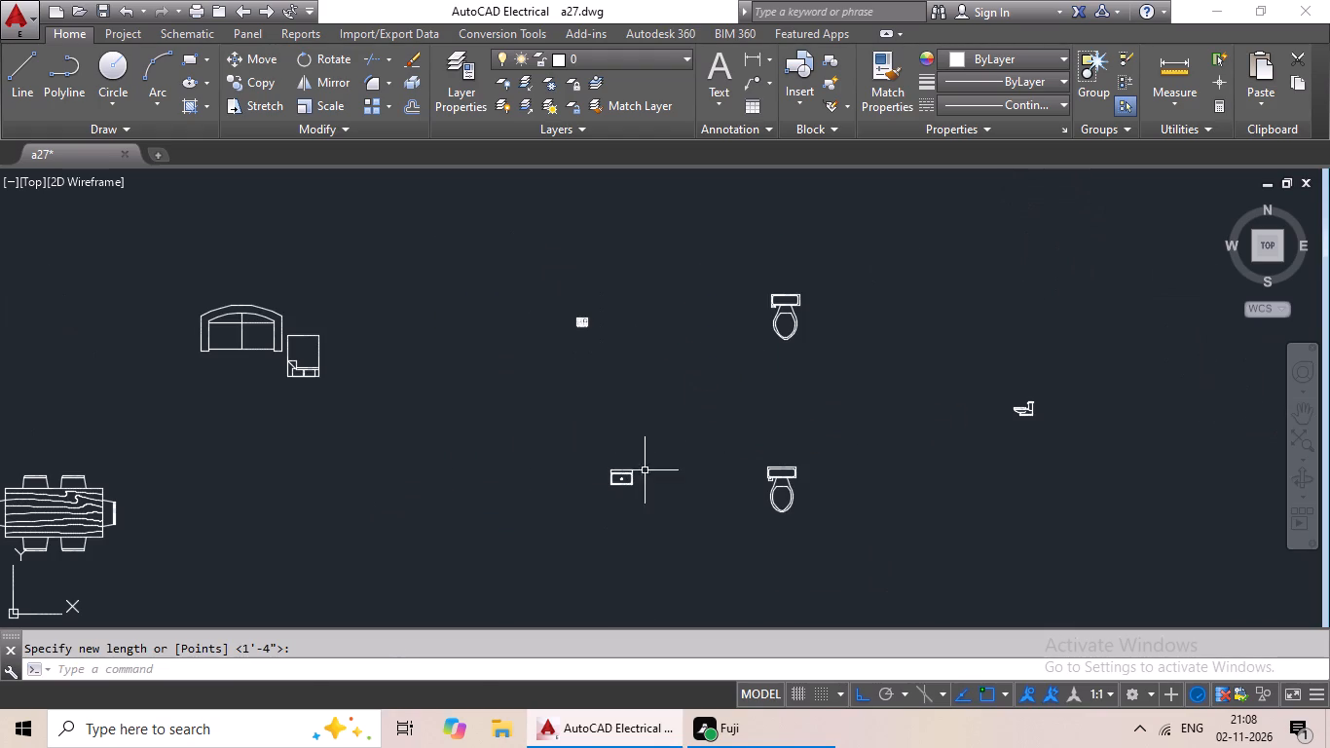
{"action": "left_click", "coordinate": [622, 480]}
{"action": "scroll", "coordinate": [622, 480], "scroll_direction": "up", "scroll_amount": 7}
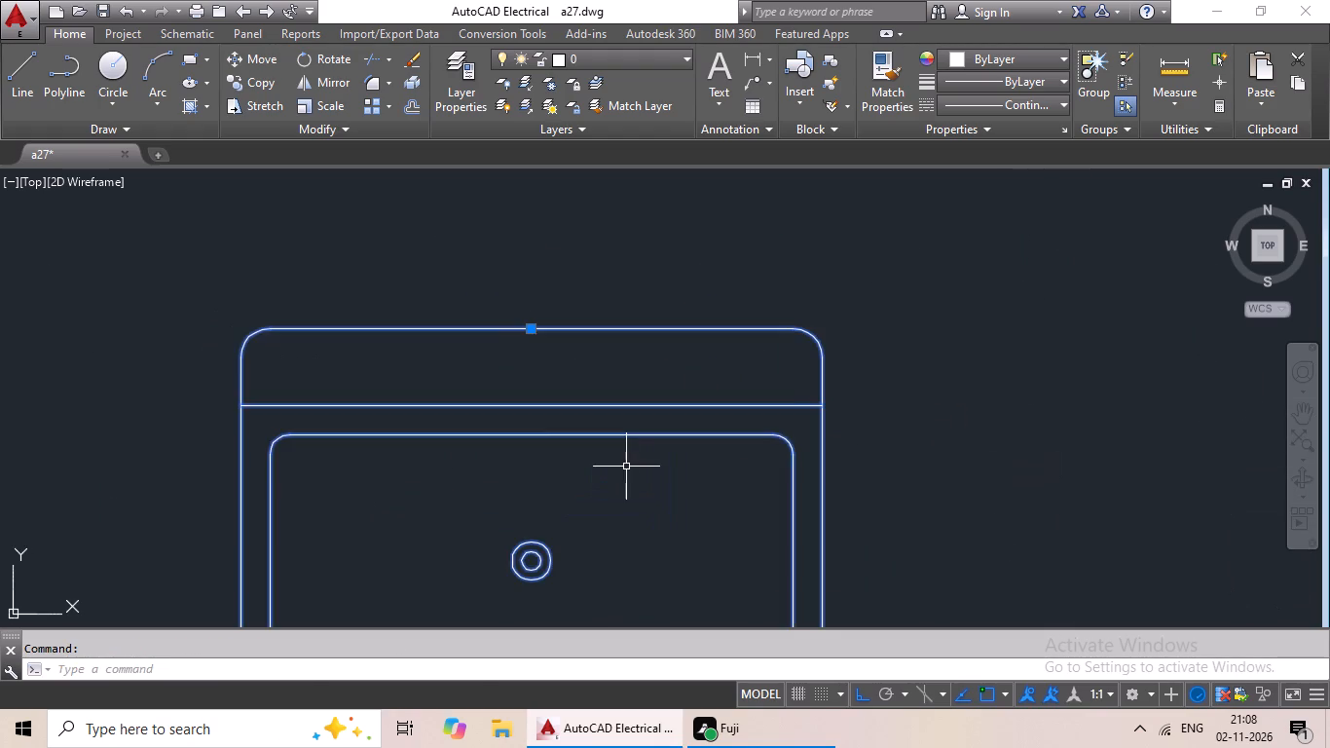
{"action": "middle_click_drag", "start_coordinate": [626, 466], "coordinate": [636, 340]}
{"action": "left_click", "coordinate": [322, 104]}
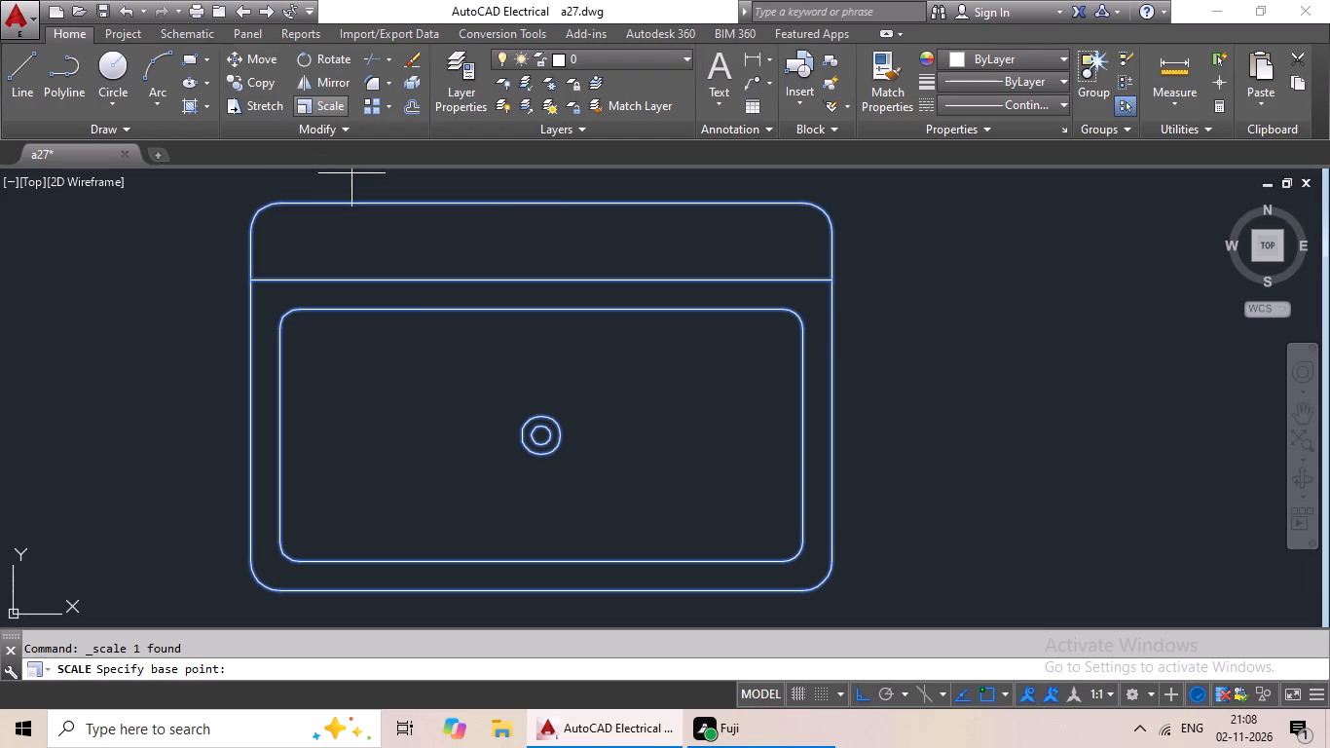
{"action": "left_click", "coordinate": [833, 411]}
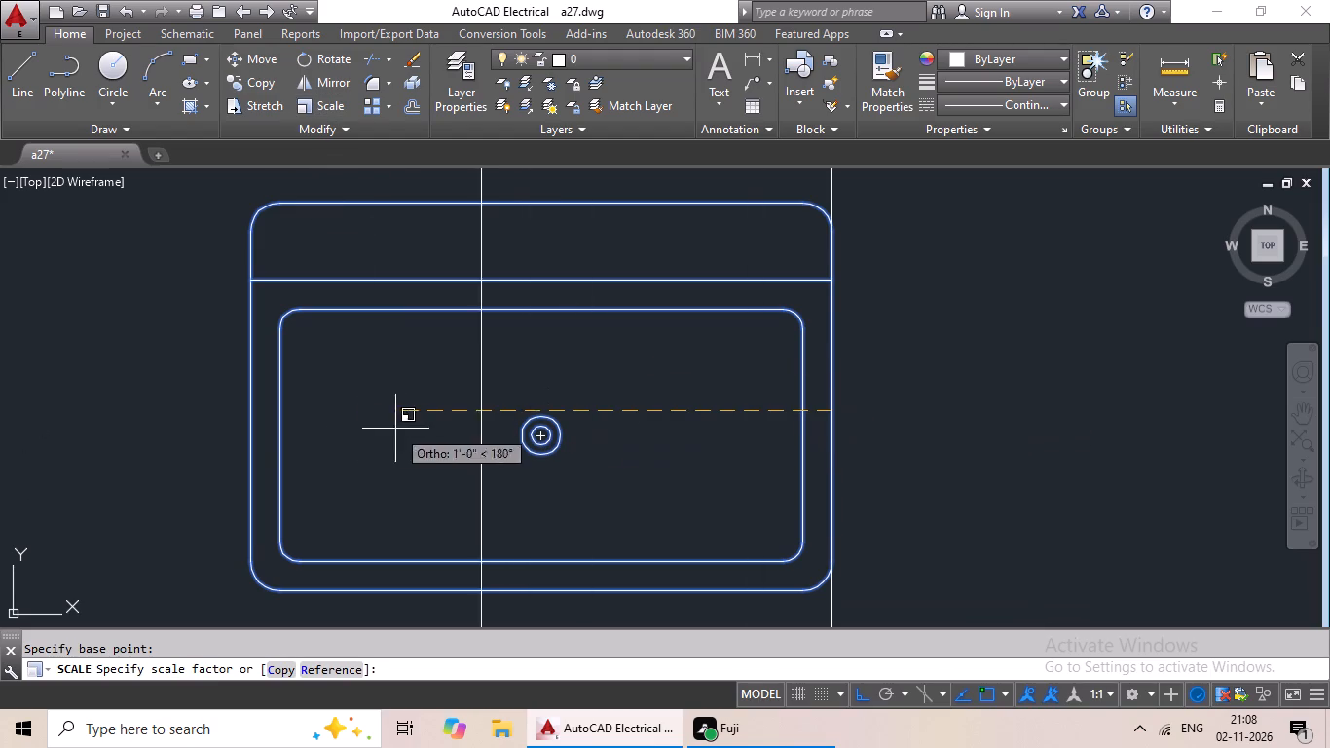
{"action": "left_click", "coordinate": [322, 670]}
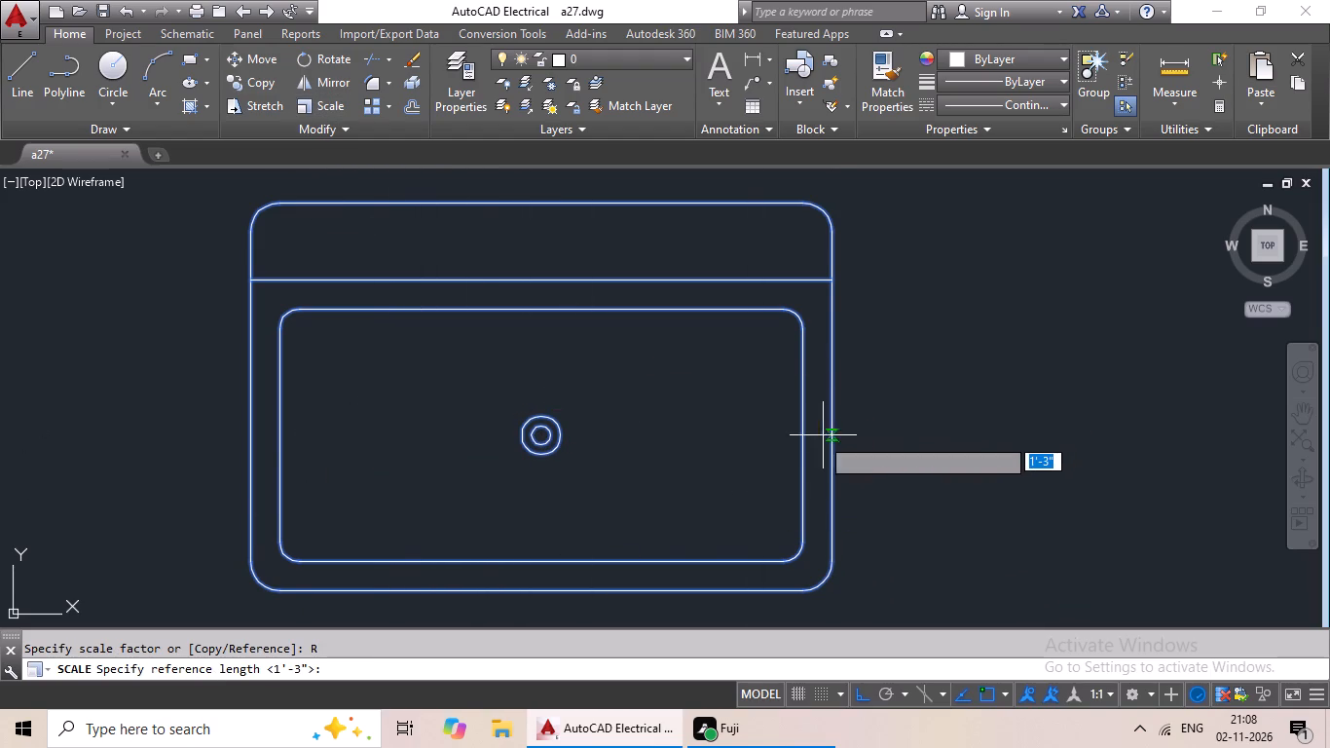
{"action": "left_click", "coordinate": [832, 426]}
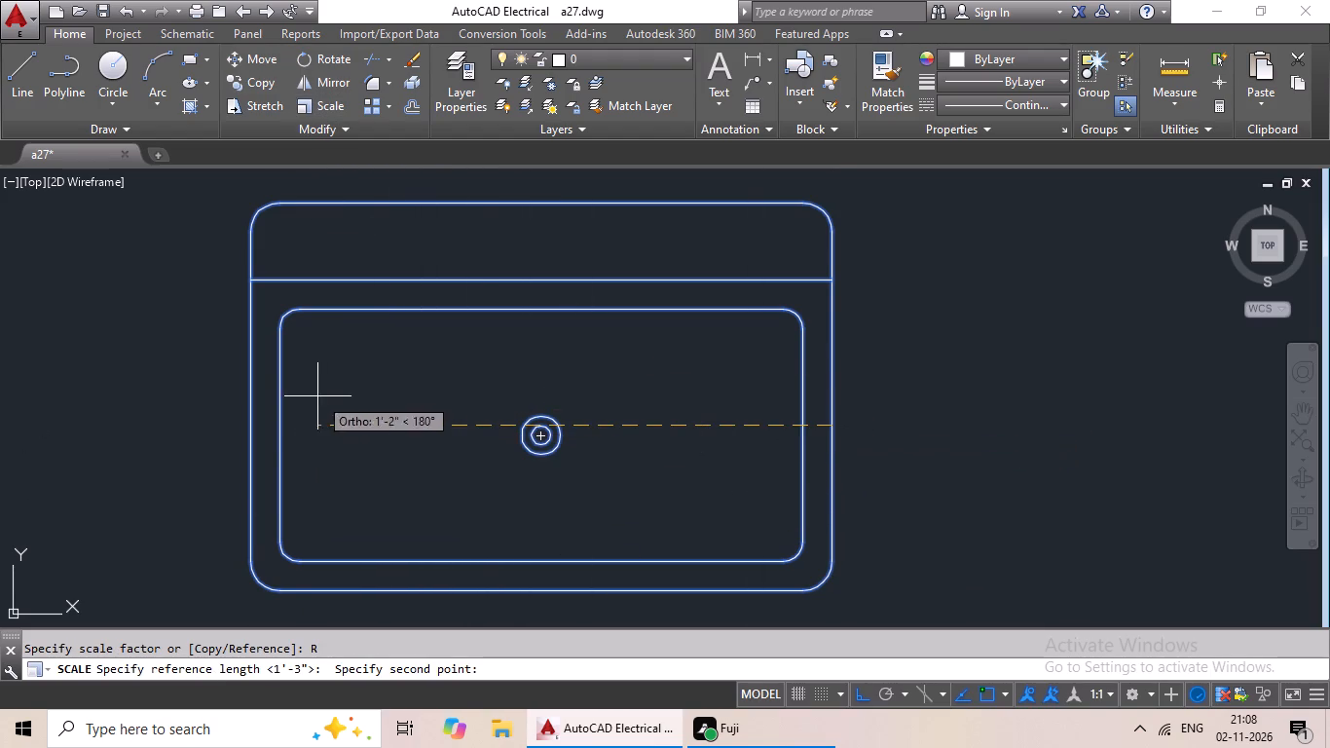
{"action": "left_click", "coordinate": [253, 424]}
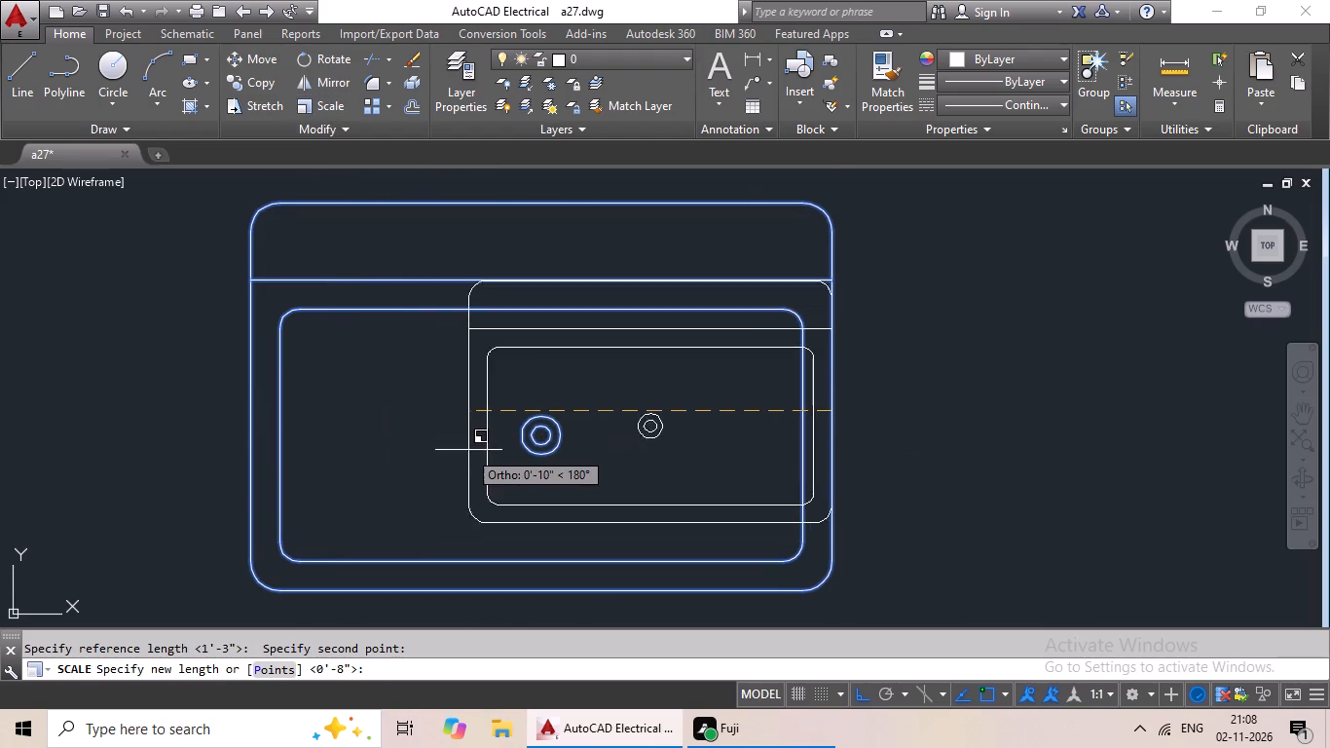
{"action": "left_click", "coordinate": [482, 452]}
Rotate the staged range 270 degrees about its northeast corner so that its back faces east.
{"action": "scroll", "coordinate": [659, 424], "scroll_direction": "down", "scroll_amount": 8}
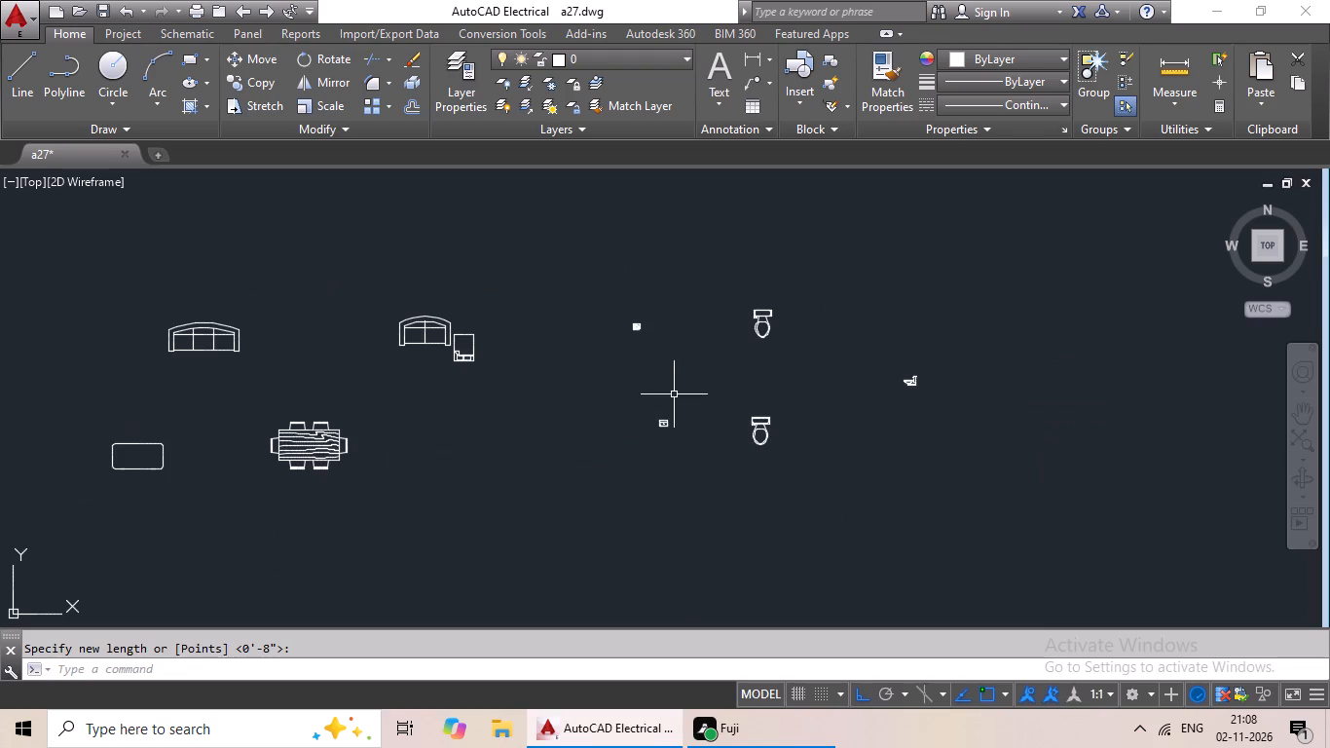
{"action": "scroll", "coordinate": [634, 324], "scroll_direction": "up", "scroll_amount": 4}
{"action": "left_click", "coordinate": [652, 344]}
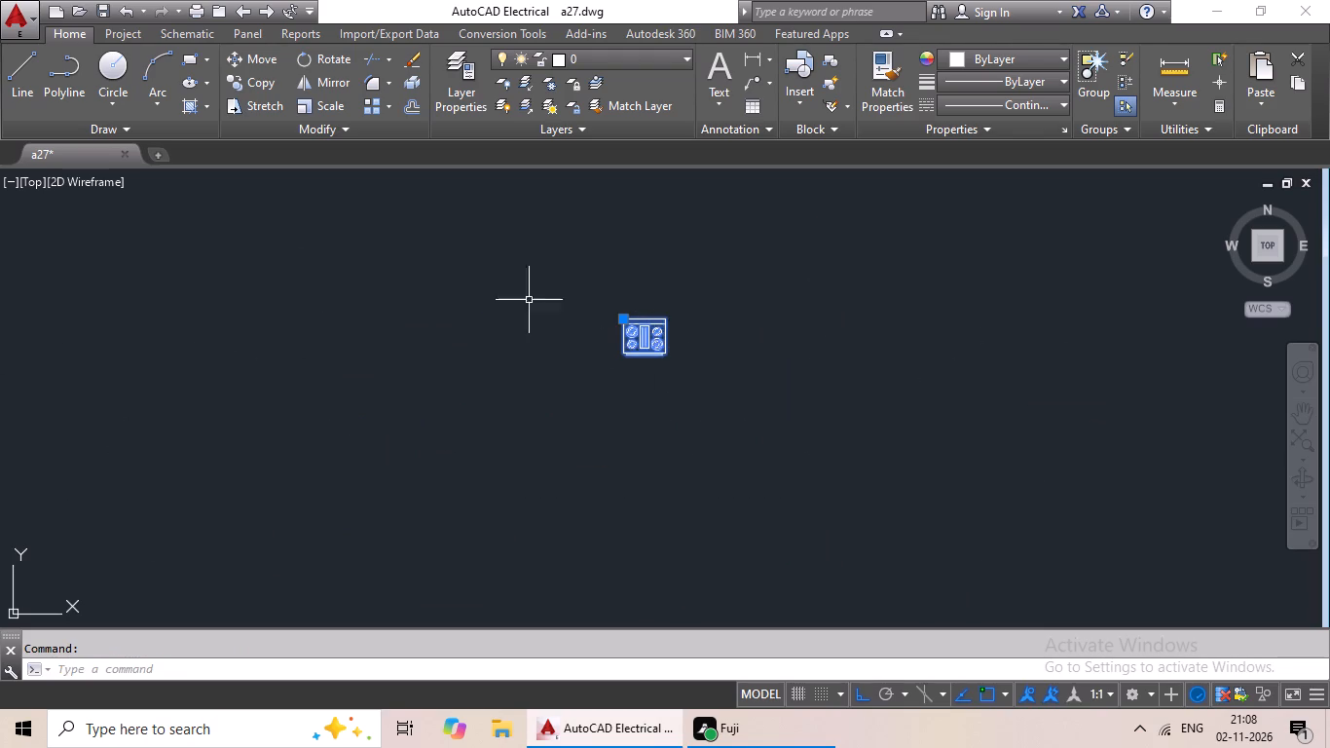
{"action": "left_click", "coordinate": [326, 63]}
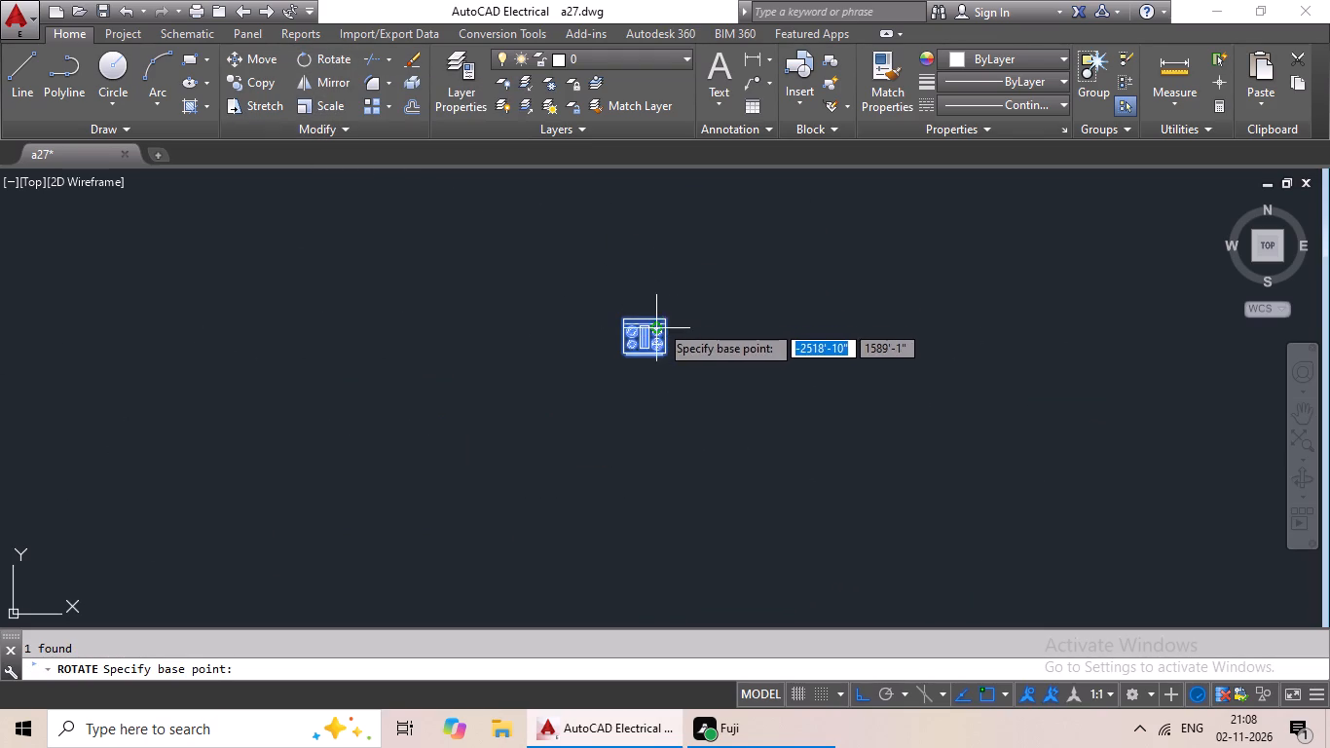
{"action": "left_click", "coordinate": [663, 317]}
{"action": "left_click", "coordinate": [636, 408]}
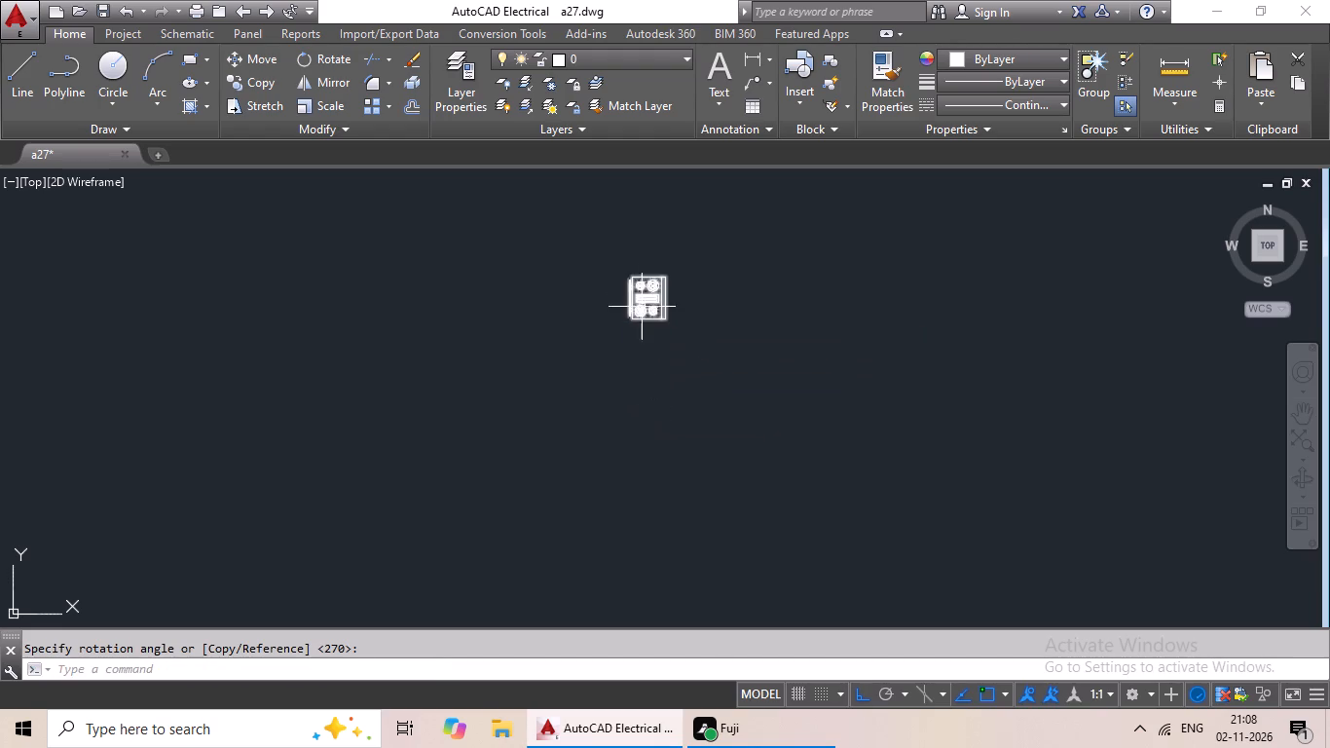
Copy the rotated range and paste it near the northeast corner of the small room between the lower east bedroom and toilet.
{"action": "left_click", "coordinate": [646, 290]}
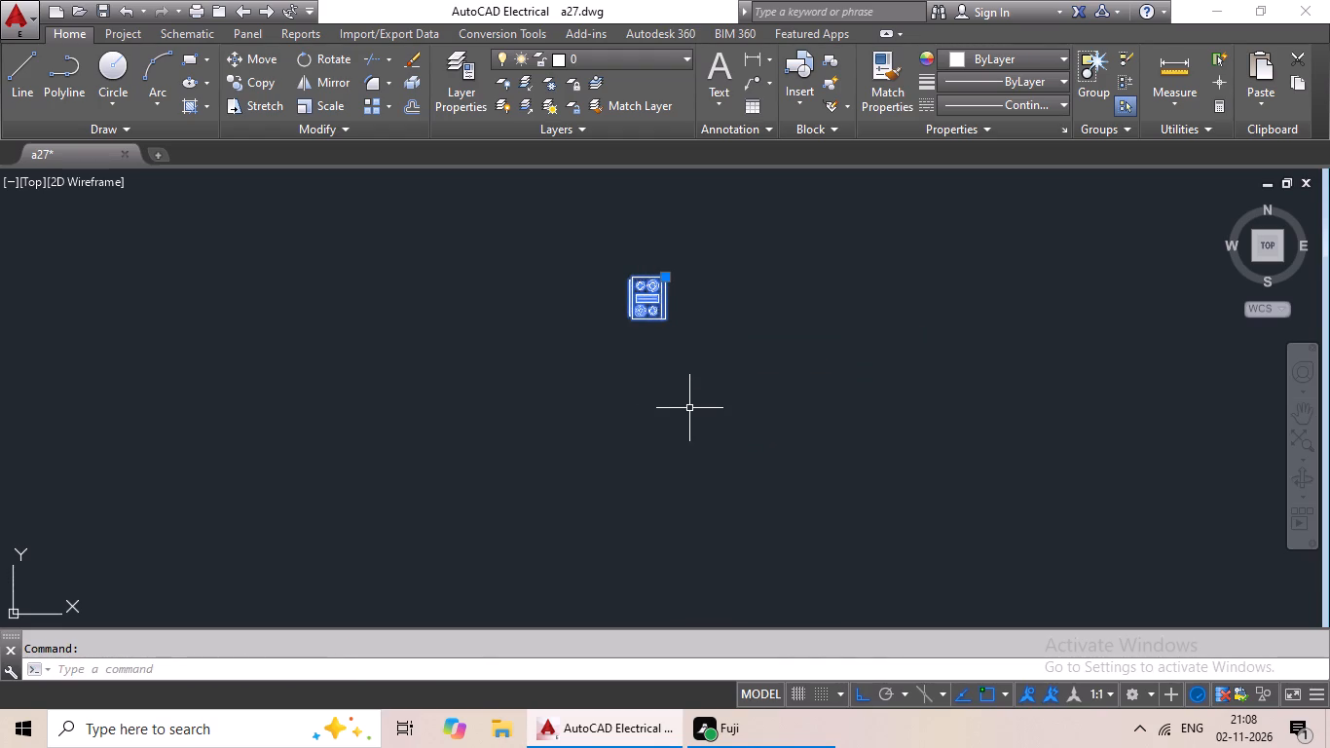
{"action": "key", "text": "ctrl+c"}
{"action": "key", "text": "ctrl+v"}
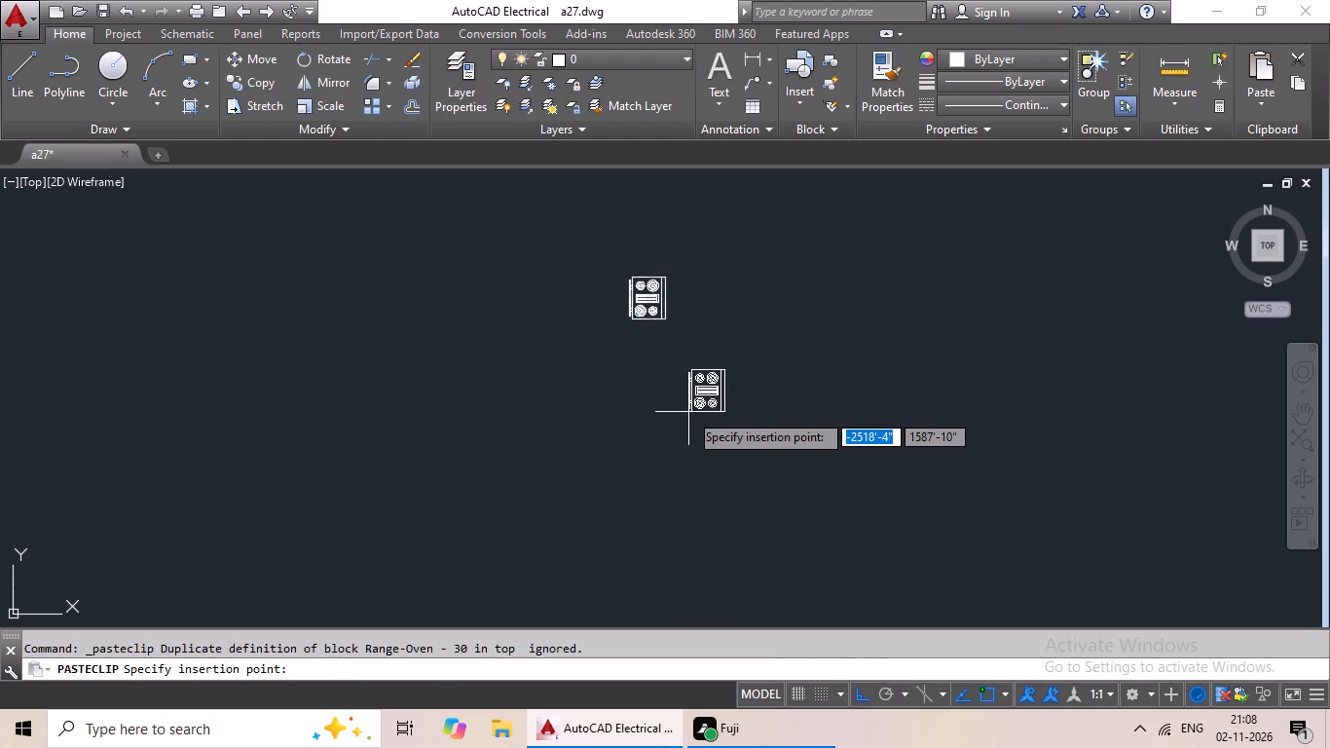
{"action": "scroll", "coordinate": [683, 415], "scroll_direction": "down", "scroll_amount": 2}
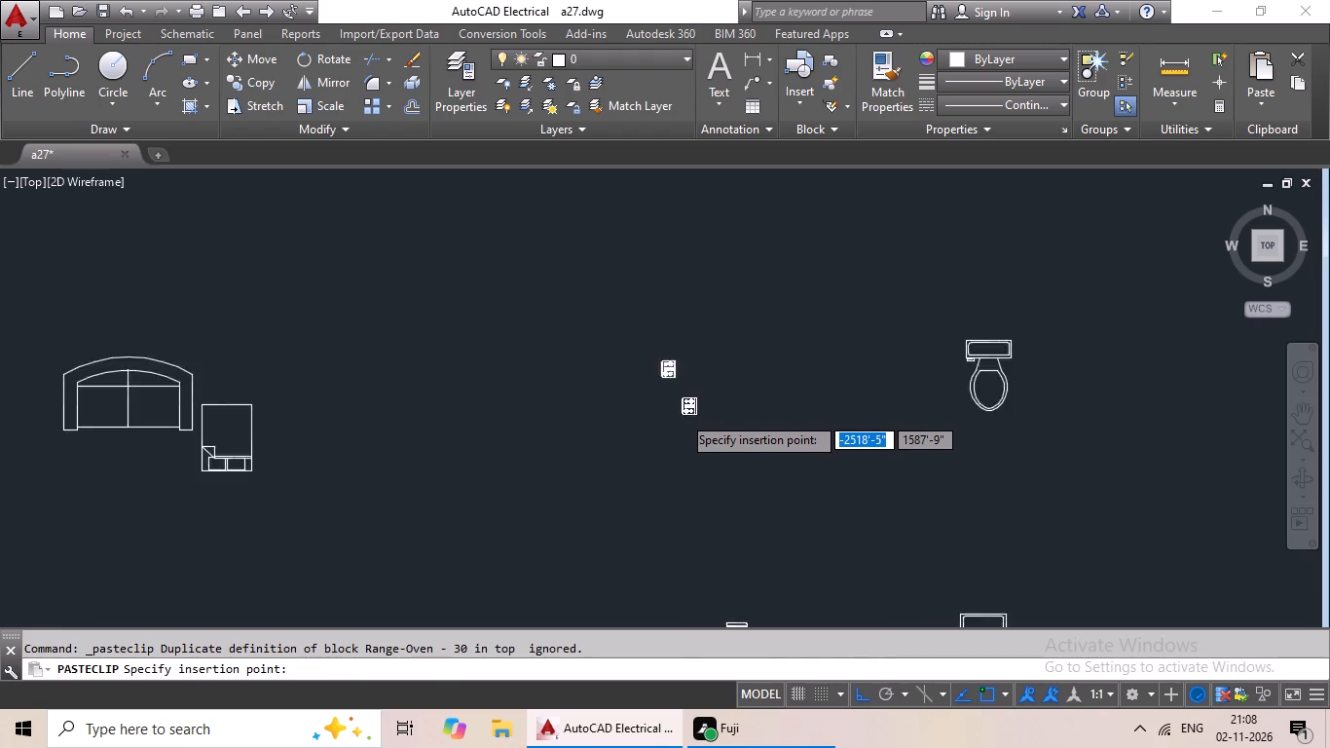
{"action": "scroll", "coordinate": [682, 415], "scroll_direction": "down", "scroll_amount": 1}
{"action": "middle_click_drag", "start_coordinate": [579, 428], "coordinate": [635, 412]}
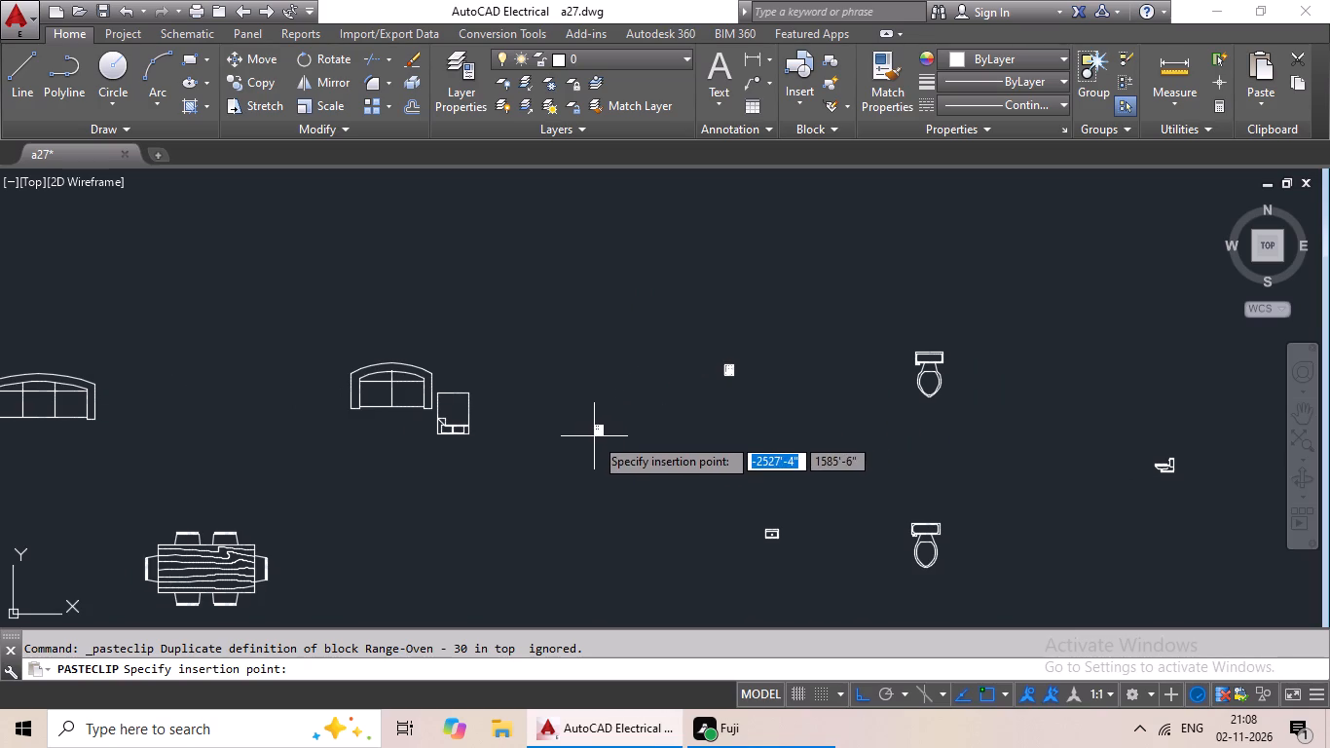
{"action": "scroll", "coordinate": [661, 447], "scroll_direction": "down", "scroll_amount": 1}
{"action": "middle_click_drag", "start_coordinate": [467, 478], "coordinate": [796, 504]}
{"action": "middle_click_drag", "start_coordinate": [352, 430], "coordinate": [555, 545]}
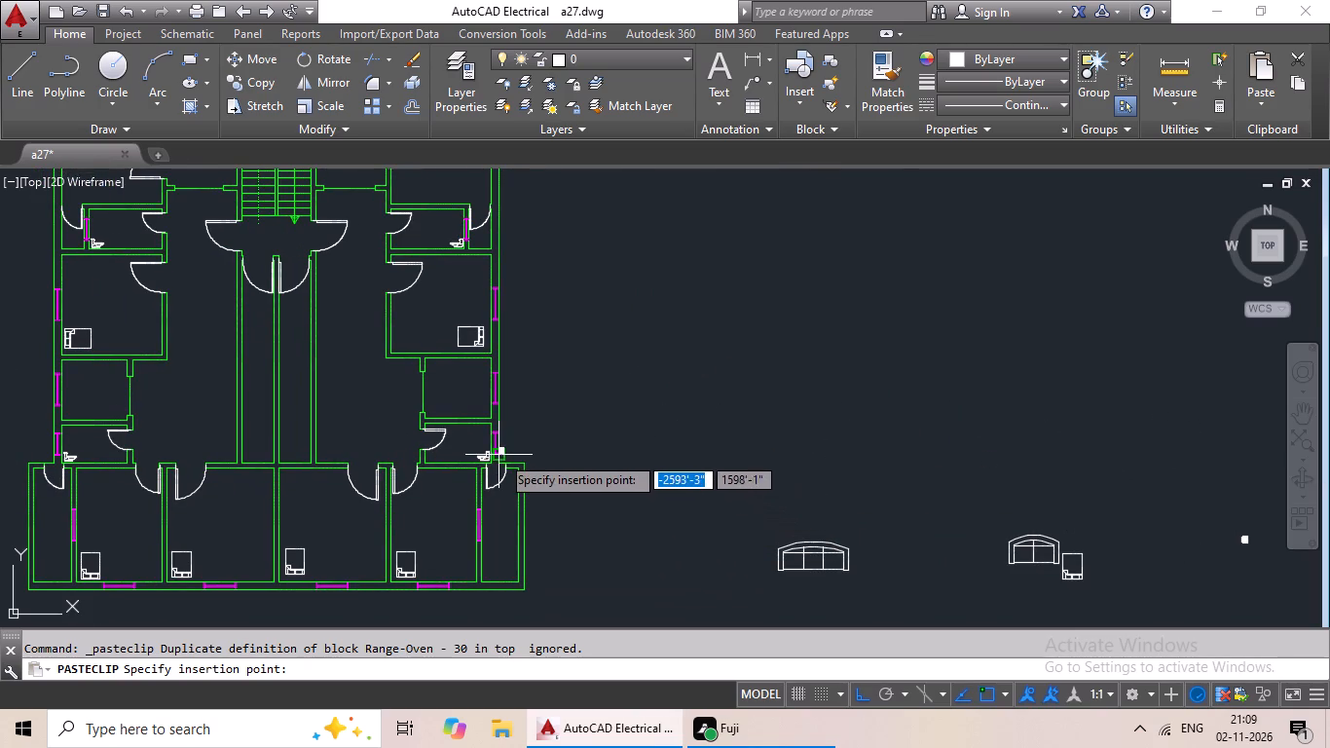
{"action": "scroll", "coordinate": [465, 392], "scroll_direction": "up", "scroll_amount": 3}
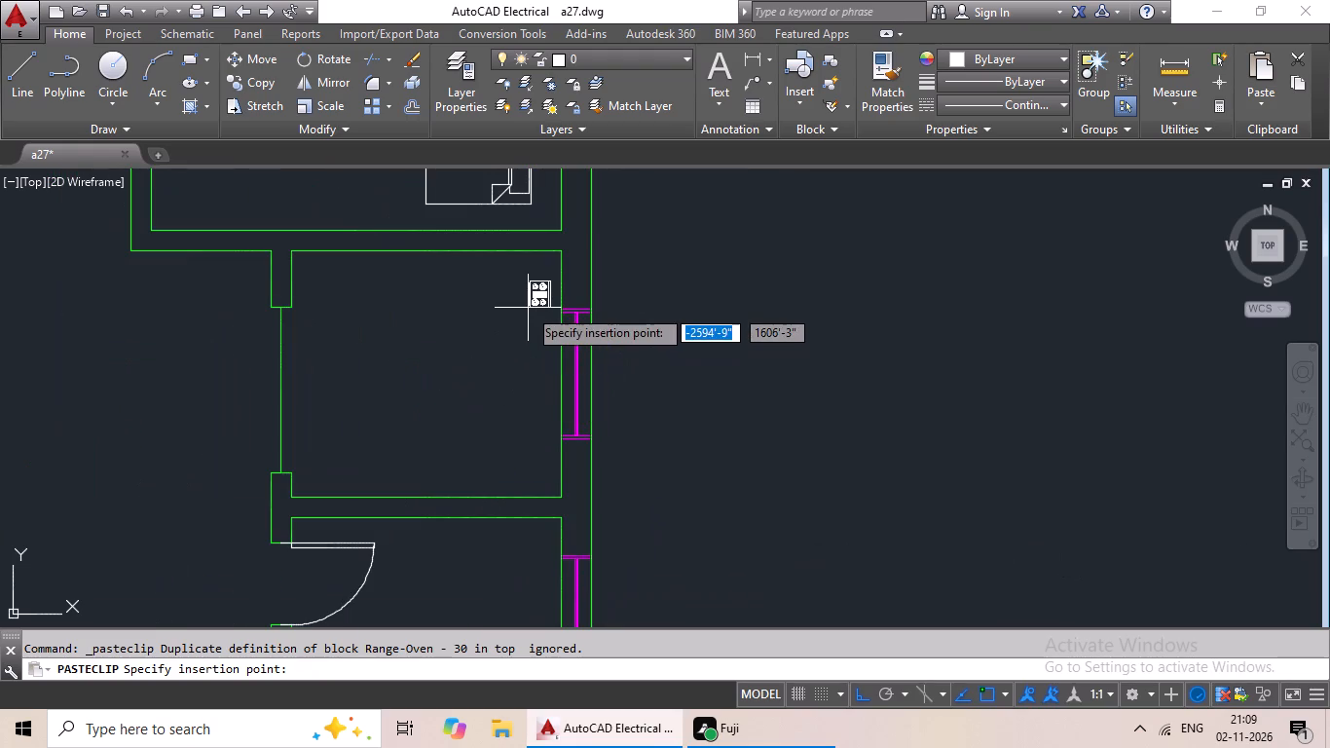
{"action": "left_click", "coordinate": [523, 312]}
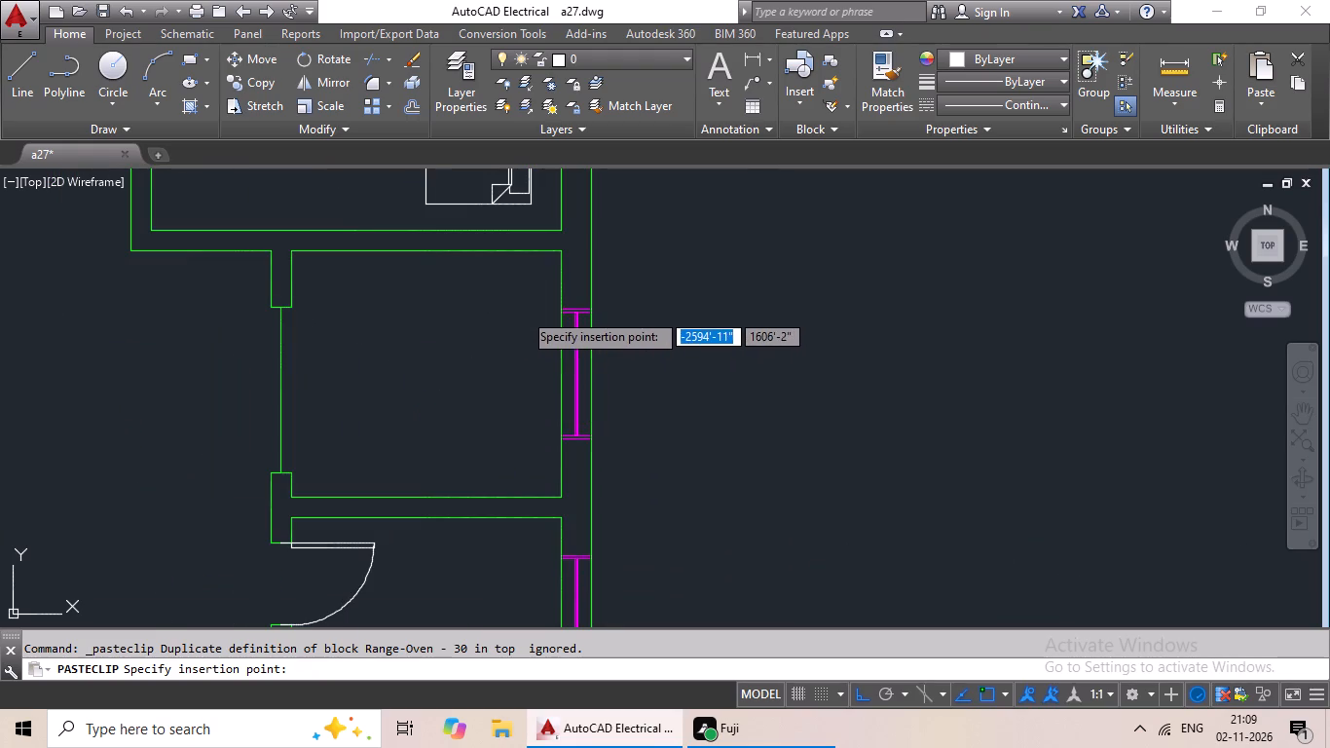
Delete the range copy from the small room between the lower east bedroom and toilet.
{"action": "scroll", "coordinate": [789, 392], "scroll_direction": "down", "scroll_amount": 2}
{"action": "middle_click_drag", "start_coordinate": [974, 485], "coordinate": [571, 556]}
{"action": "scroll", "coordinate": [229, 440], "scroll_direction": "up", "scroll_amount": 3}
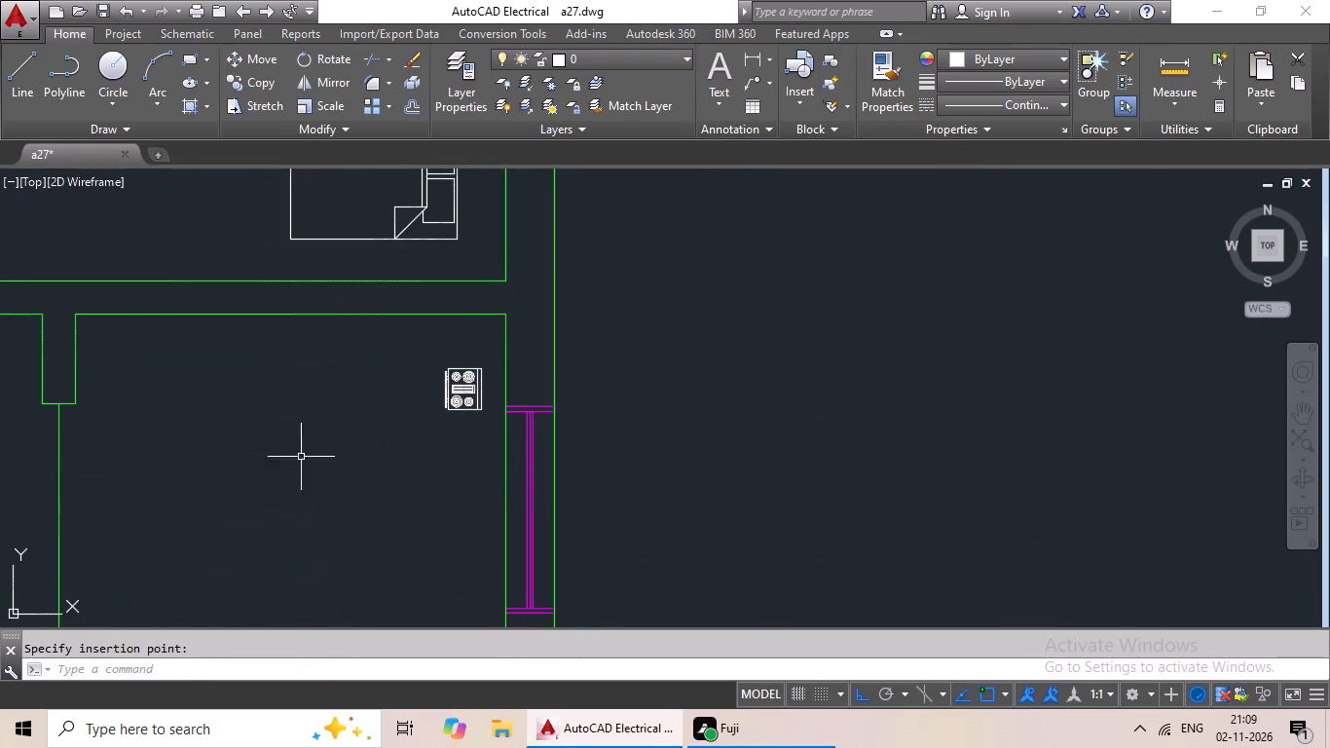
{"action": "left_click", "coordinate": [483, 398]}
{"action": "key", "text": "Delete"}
Copy the range from the upper east kitchen and paste it in the empty area east of the floor plan.
{"action": "scroll", "coordinate": [476, 427], "scroll_direction": "down", "scroll_amount": 4}
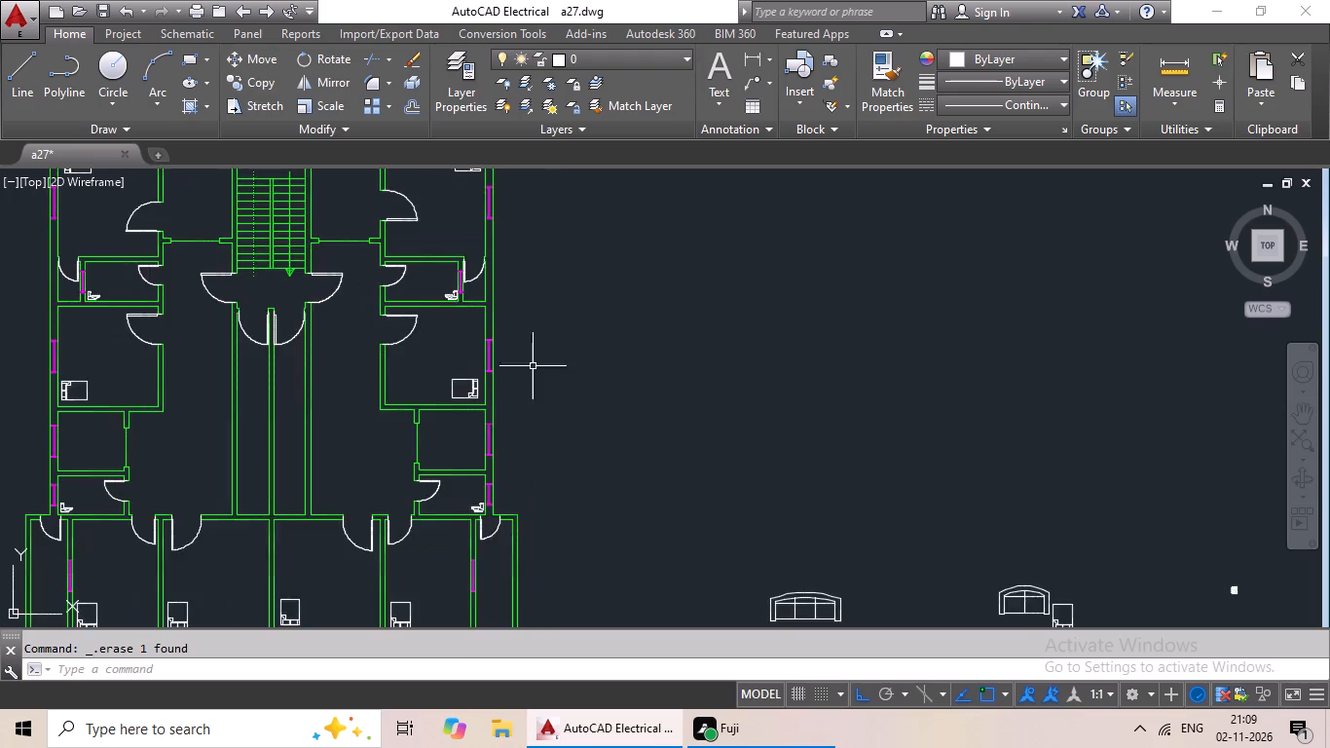
{"action": "middle_click_drag", "start_coordinate": [564, 331], "coordinate": [526, 627]}
{"action": "left_click", "coordinate": [290, 467]}
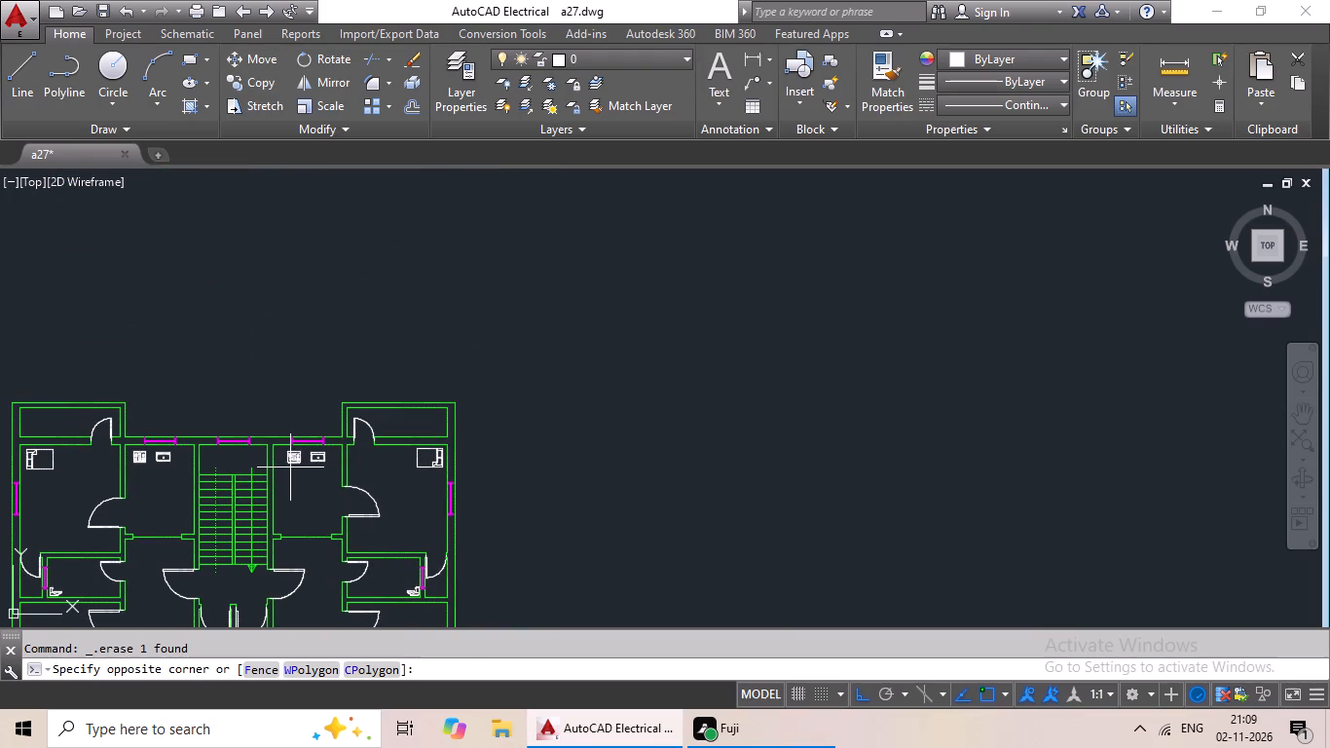
{"action": "left_click", "coordinate": [293, 462]}
{"action": "left_click", "coordinate": [293, 457]}
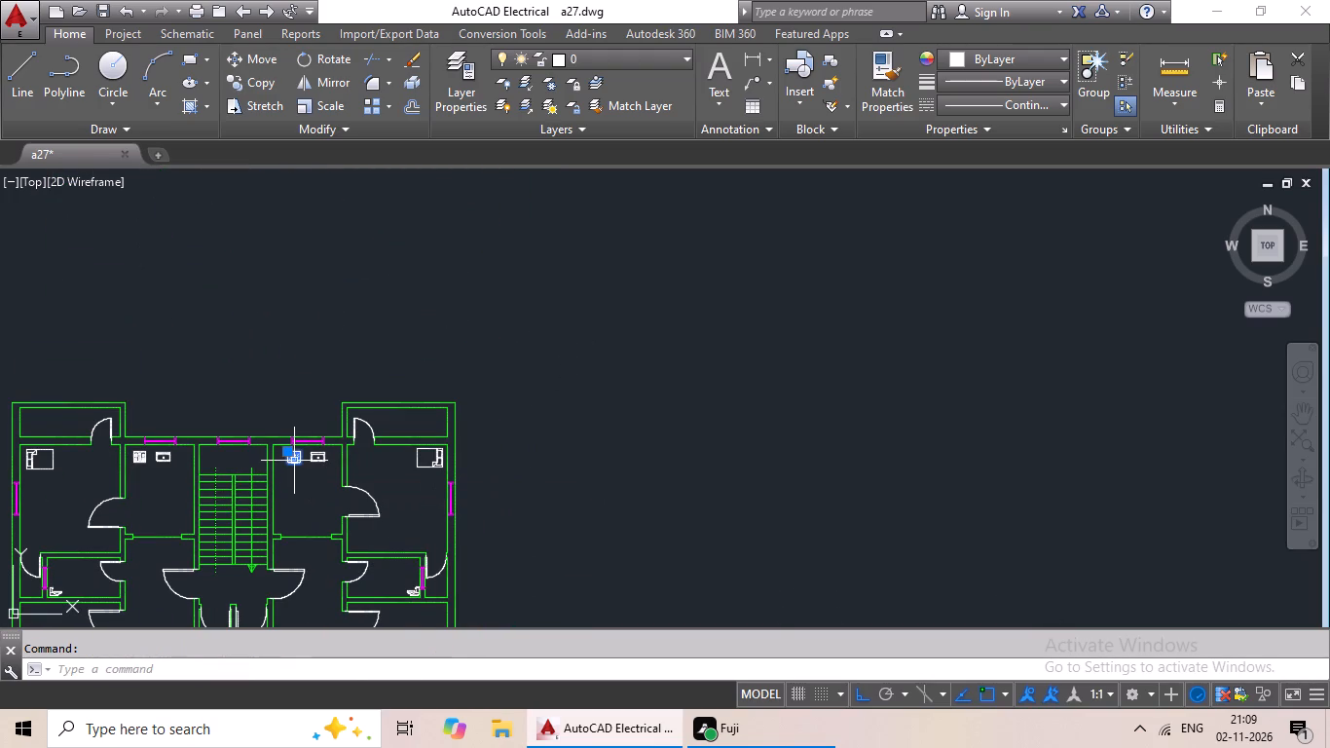
{"action": "key", "text": "ctrl+c"}
{"action": "key", "text": "ctrl+v"}
{"action": "left_click", "coordinate": [672, 443]}
Rotate the pasted range 270 degrees about its northeast corner so that its back faces east.
{"action": "scroll", "coordinate": [679, 441], "scroll_direction": "up", "scroll_amount": 2}
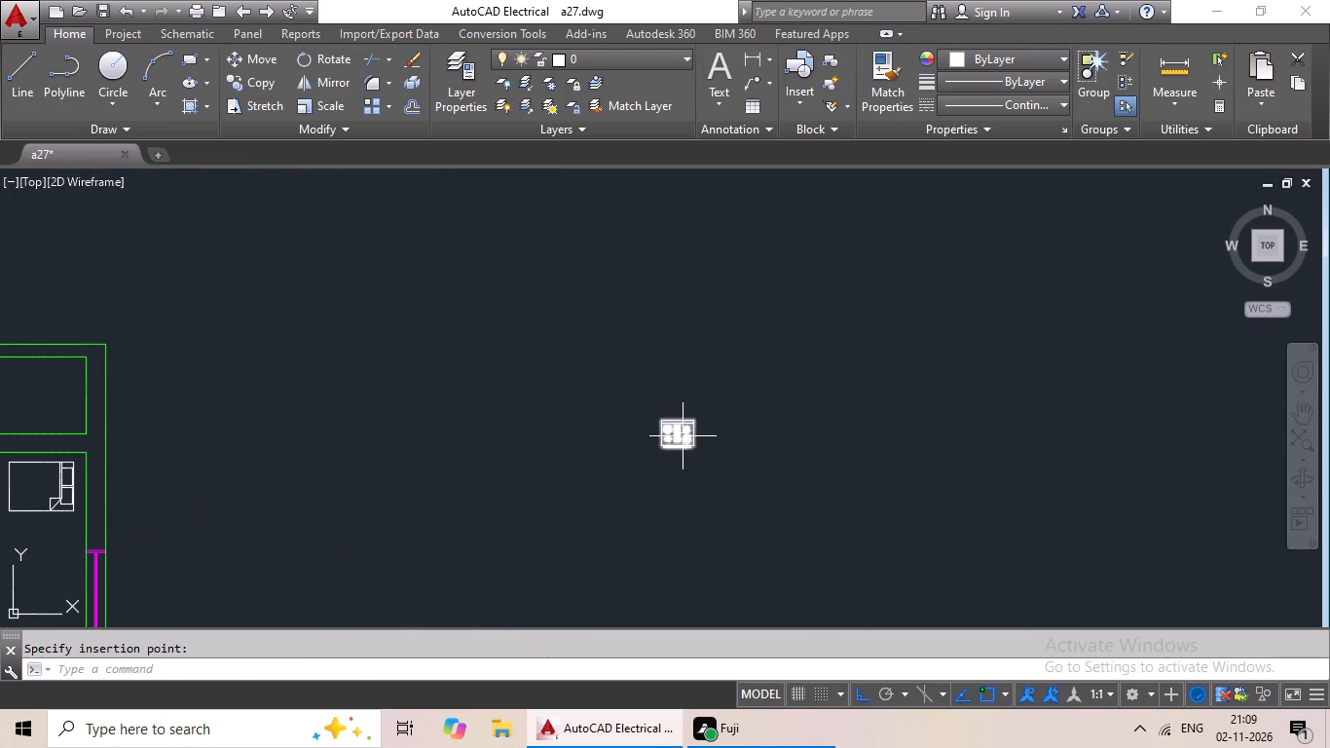
{"action": "left_click", "coordinate": [683, 435]}
{"action": "left_click_drag", "start_coordinate": [320, 50], "coordinate": [320, 57]}
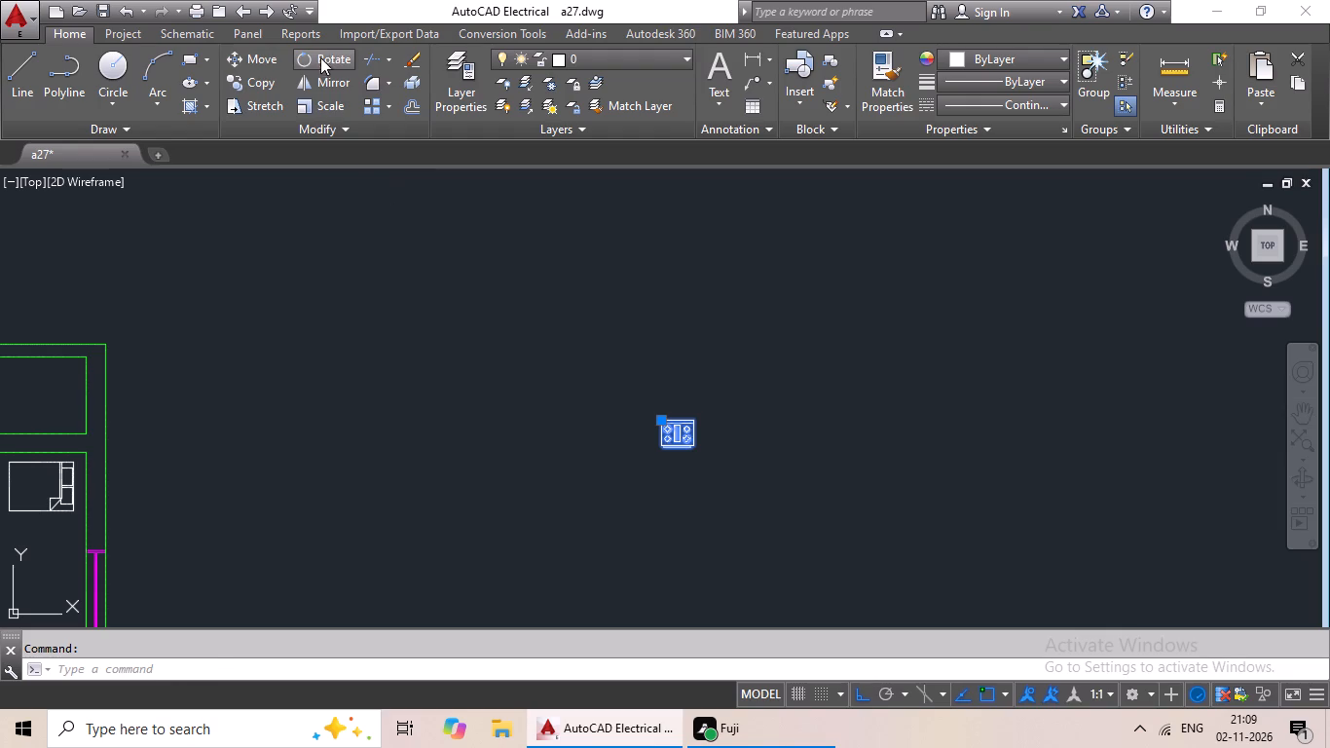
{"action": "left_click_drag", "start_coordinate": [320, 57], "coordinate": [320, 69]}
{"action": "left_click_drag", "start_coordinate": [694, 416], "coordinate": [694, 427]}
{"action": "left_click", "coordinate": [690, 475]}
Copy the rotated range and paste it near the northeast corner of the small room between the lower east bedroom and toilet.
{"action": "left_click", "coordinate": [682, 414]}
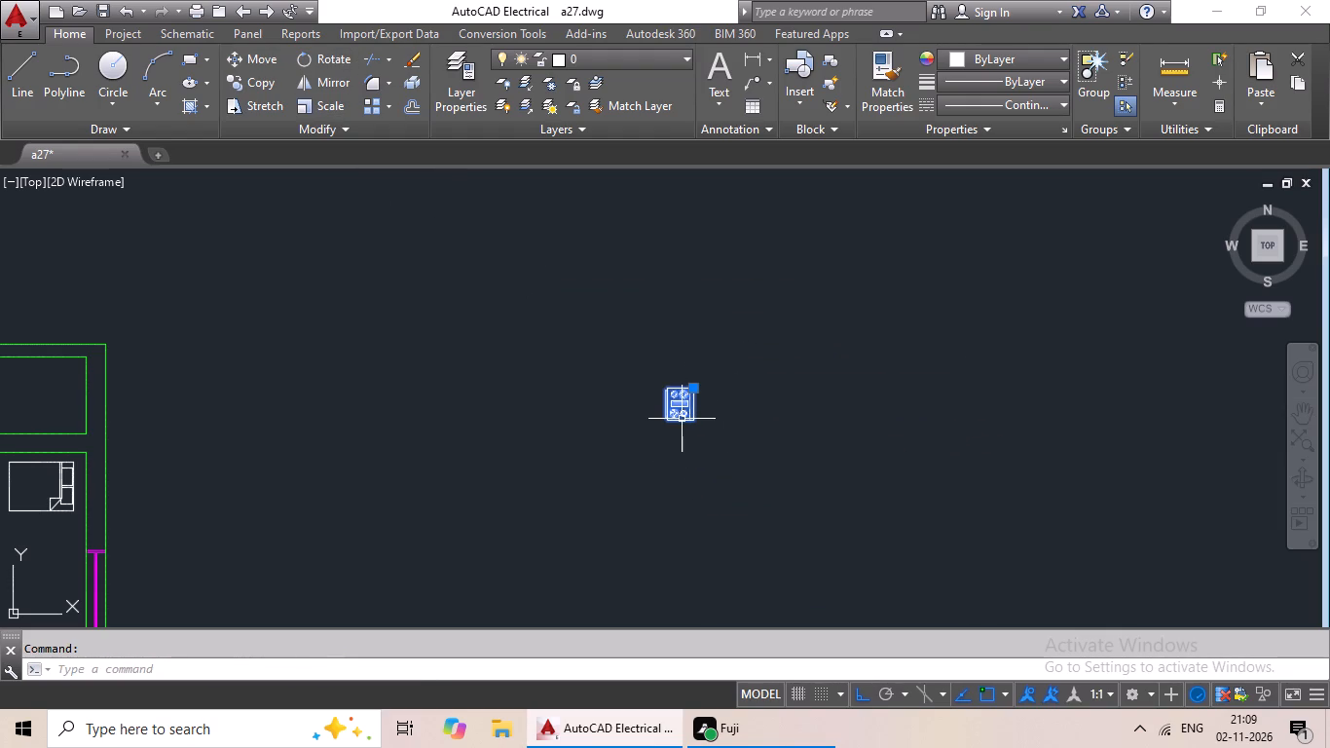
{"action": "key", "text": "ctrl+c"}
{"action": "key", "text": "ctrl+v"}
{"action": "scroll", "coordinate": [585, 481], "scroll_direction": "down", "scroll_amount": 2, "text": "ctrl"}
{"action": "middle_click_drag", "start_coordinate": [580, 495], "coordinate": [649, 180]}
{"action": "middle_click_drag", "start_coordinate": [592, 366], "coordinate": [596, 330]}
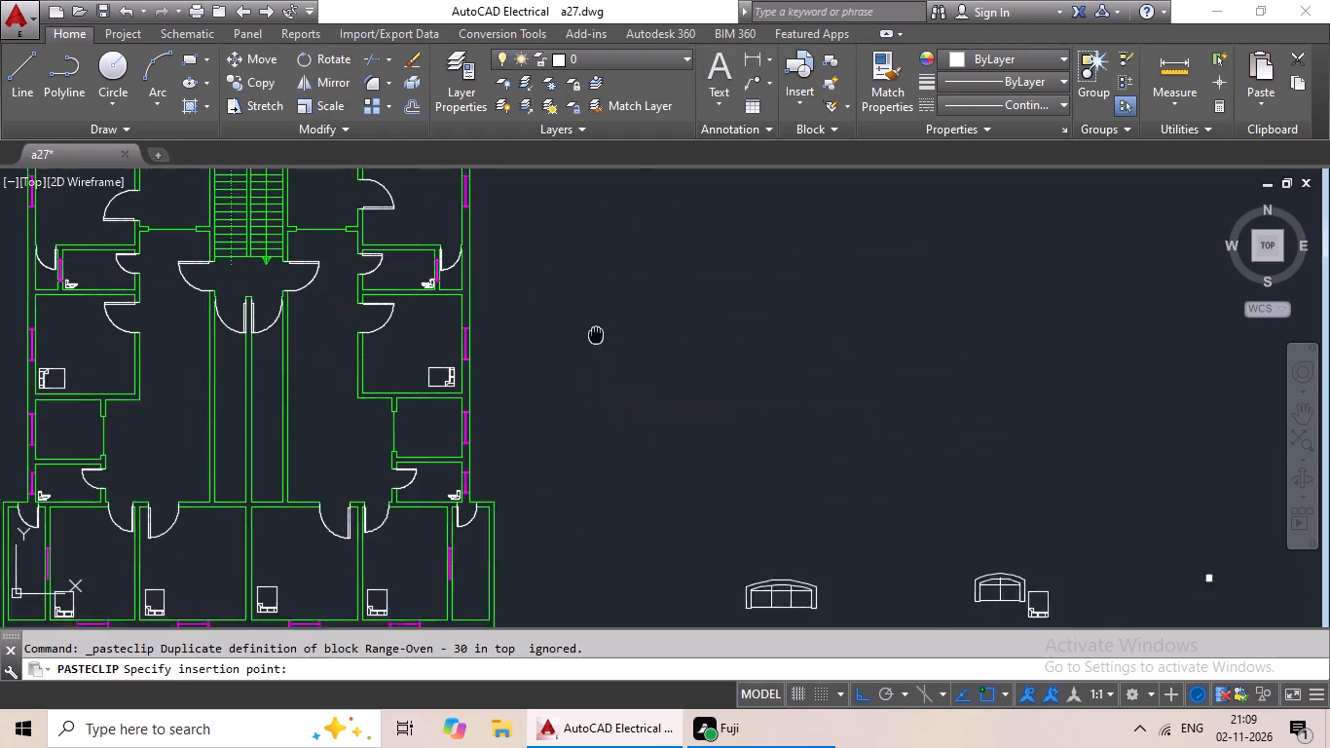
{"action": "middle_click_drag", "start_coordinate": [596, 330], "coordinate": [615, 215]}
{"action": "scroll", "coordinate": [453, 284], "scroll_direction": "up", "scroll_amount": 4}
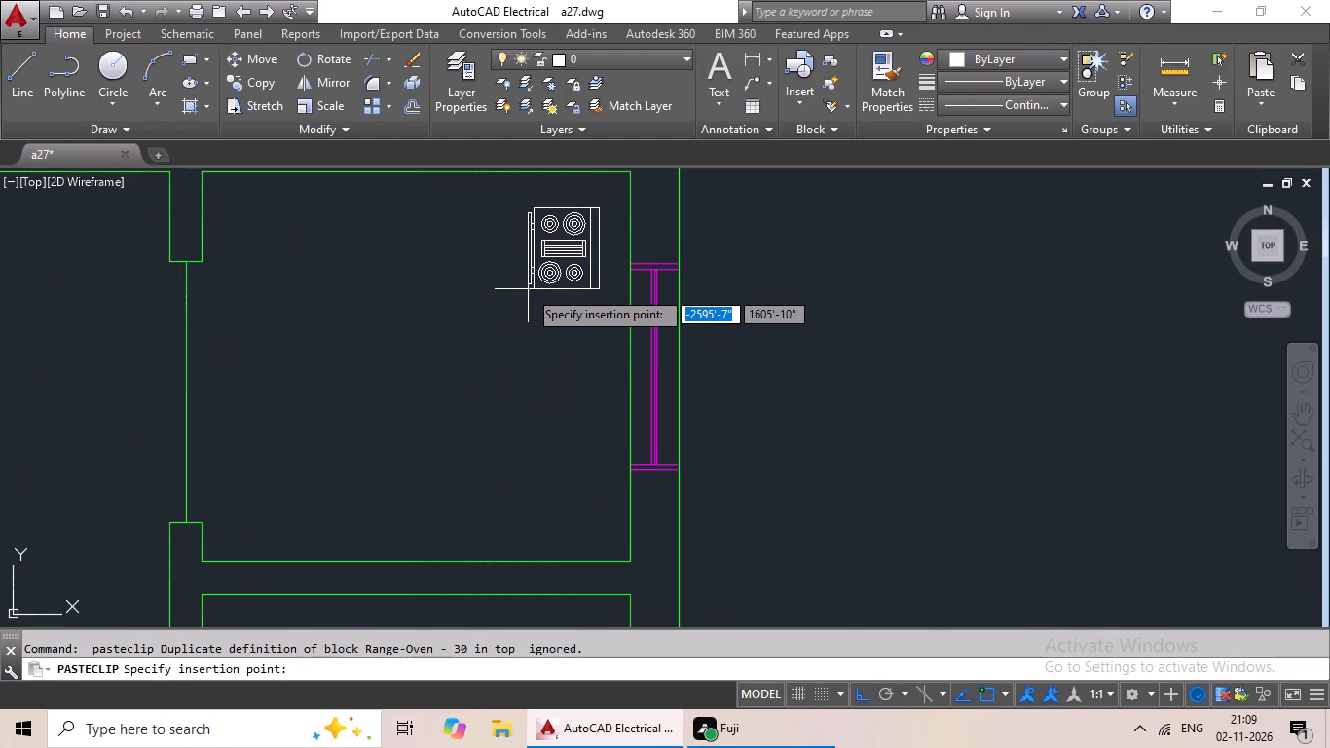
{"action": "left_click", "coordinate": [528, 289]}
Copy the single sink from the upper east kitchen and paste it in the empty area east of the floor plan.
{"action": "scroll", "coordinate": [701, 286], "scroll_direction": "down", "scroll_amount": 2}
{"action": "middle_click_drag", "start_coordinate": [803, 289], "coordinate": [743, 400]}
{"action": "scroll", "coordinate": [770, 375], "scroll_direction": "down", "scroll_amount": 2}
{"action": "middle_click_drag", "start_coordinate": [778, 367], "coordinate": [732, 499]}
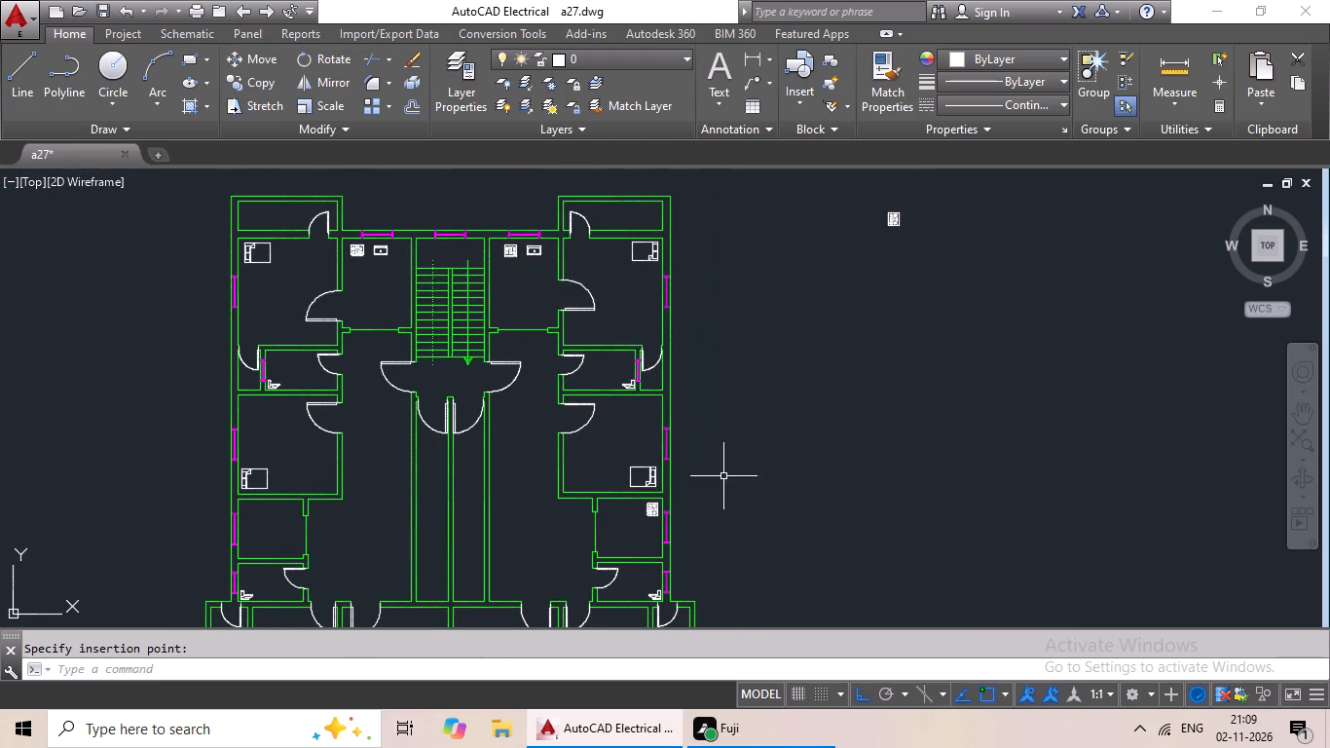
{"action": "left_click", "coordinate": [536, 253]}
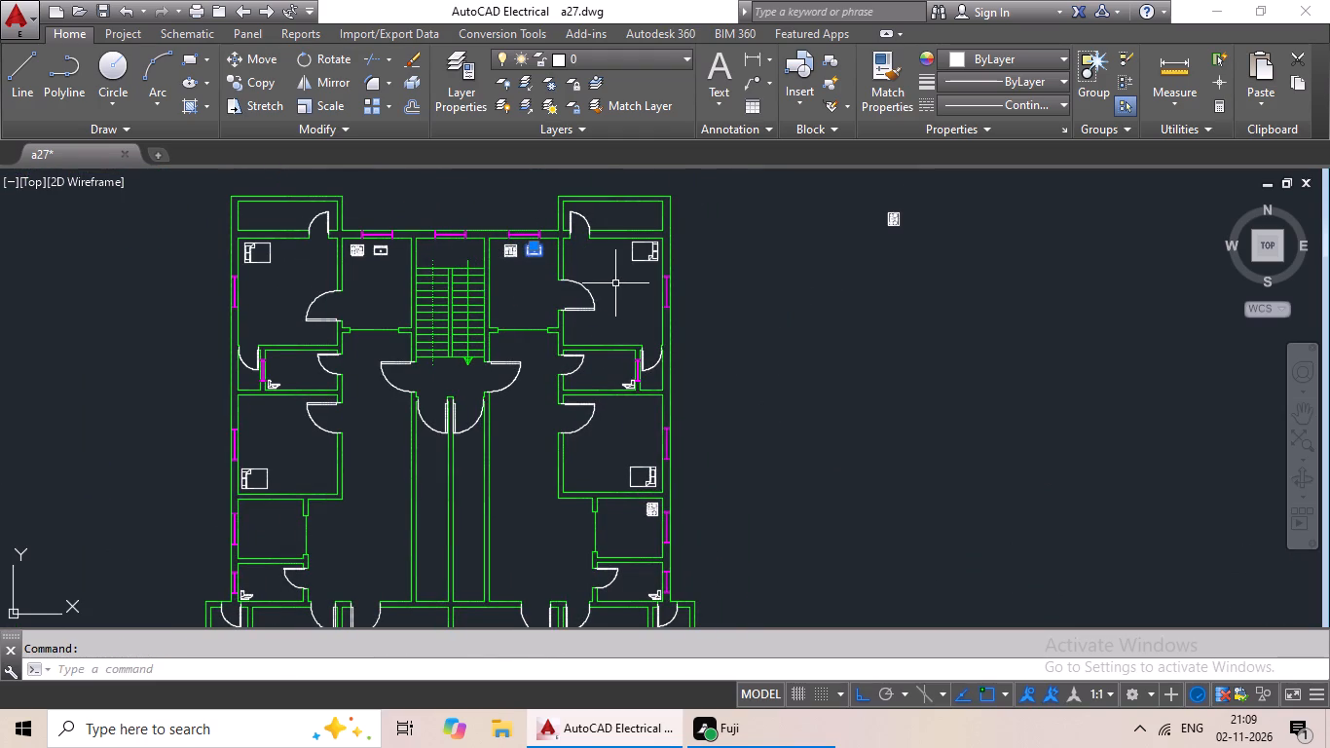
{"action": "key", "text": "ctrl+c"}
{"action": "key", "text": "ctrl+v"}
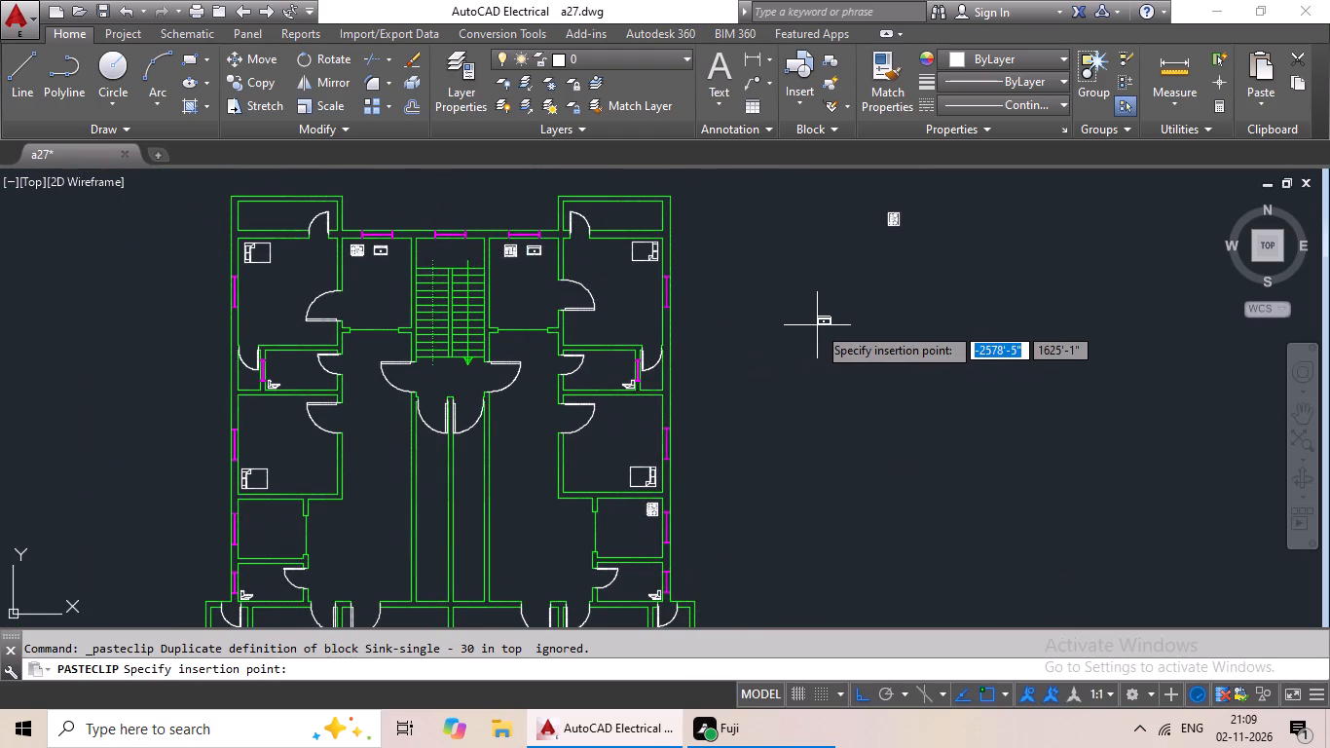
{"action": "left_click", "coordinate": [817, 325]}
Rotate the pasted sink 270 degrees about its northeast corner so that its back faces east.
{"action": "left_click", "coordinate": [821, 322]}
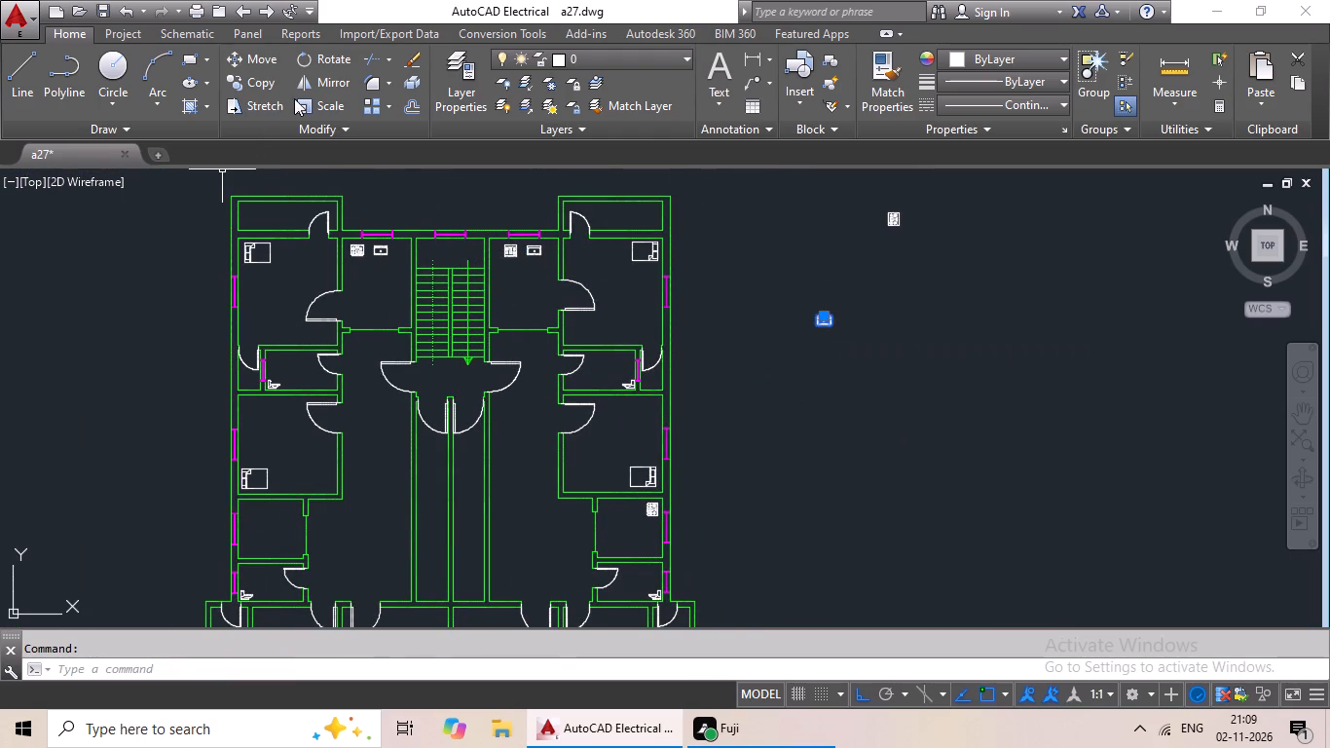
{"action": "left_click", "coordinate": [331, 64]}
{"action": "scroll", "coordinate": [808, 313], "scroll_direction": "up", "scroll_amount": 4}
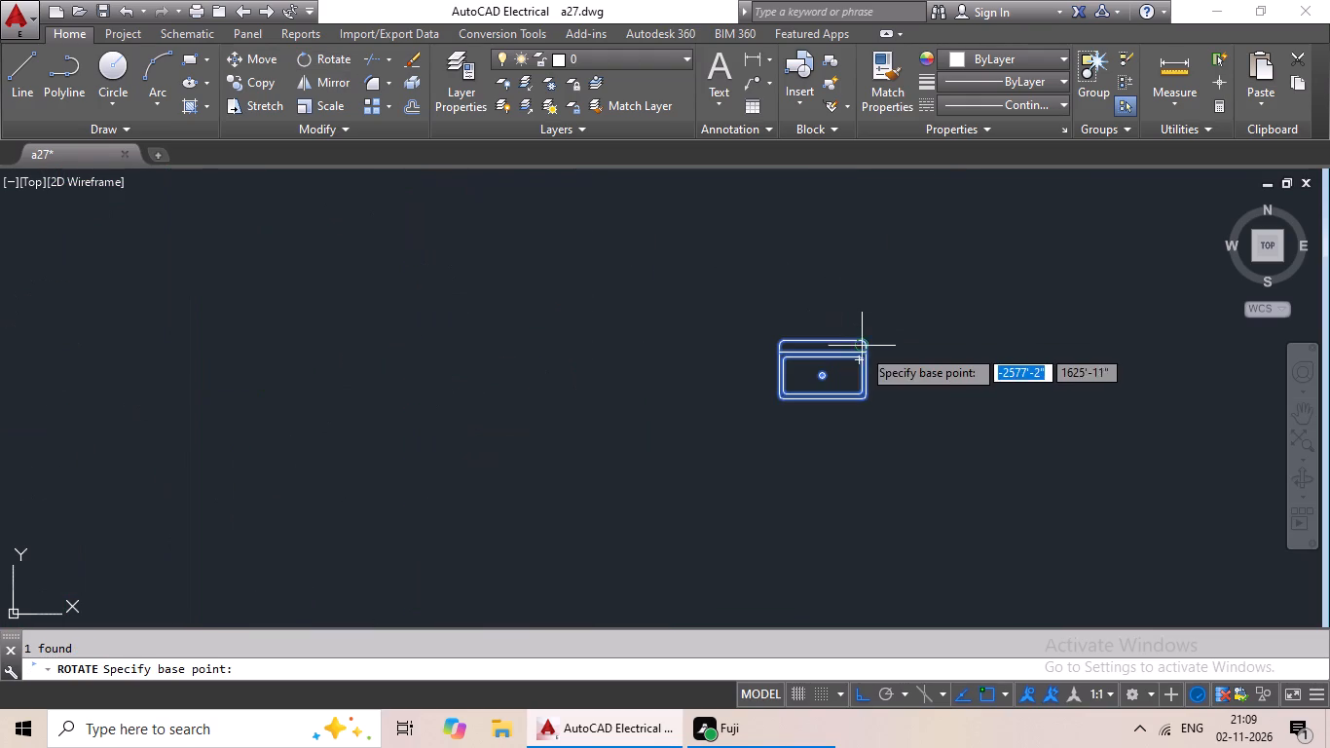
{"action": "left_click", "coordinate": [868, 346]}
{"action": "left_click", "coordinate": [861, 427]}
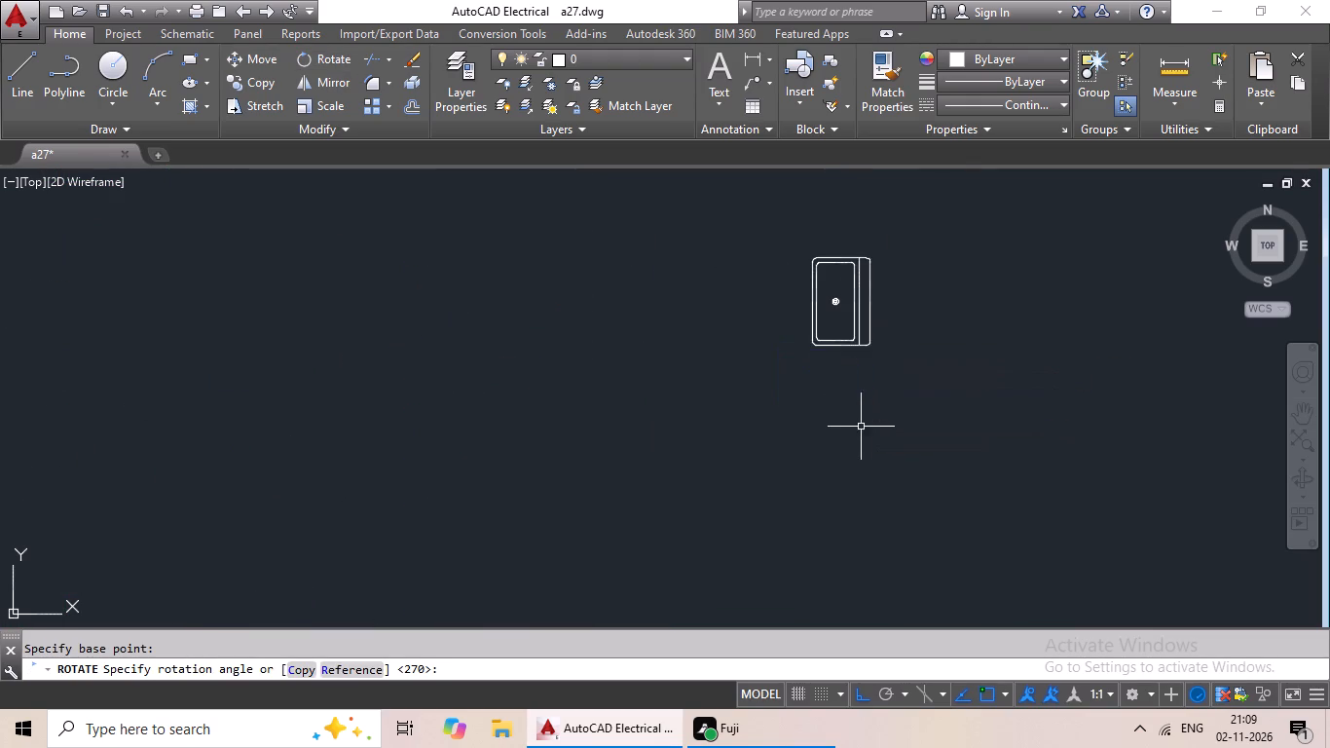
Copy the rotated sink and paste it south of the range in the lower east kitchen, beside the window wall.
{"action": "left_click", "coordinate": [852, 335]}
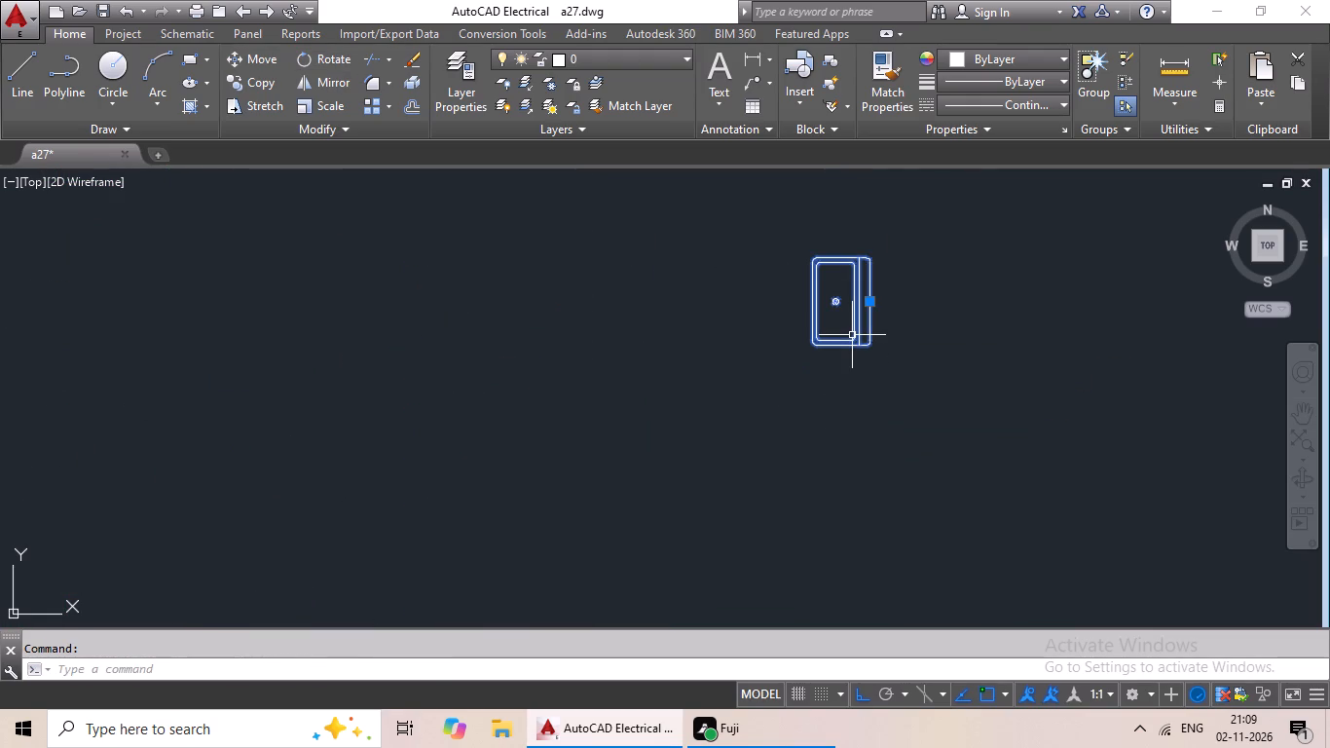
{"action": "key", "text": "ctrl+c"}
{"action": "key", "text": "ctrl+v"}
{"action": "scroll", "coordinate": [703, 424], "scroll_direction": "down", "scroll_amount": 1}
{"action": "middle_click_drag", "start_coordinate": [607, 454], "coordinate": [694, 273]}
{"action": "scroll", "coordinate": [687, 298], "scroll_direction": "down", "scroll_amount": 2}
{"action": "middle_click_drag", "start_coordinate": [651, 406], "coordinate": [658, 387]}
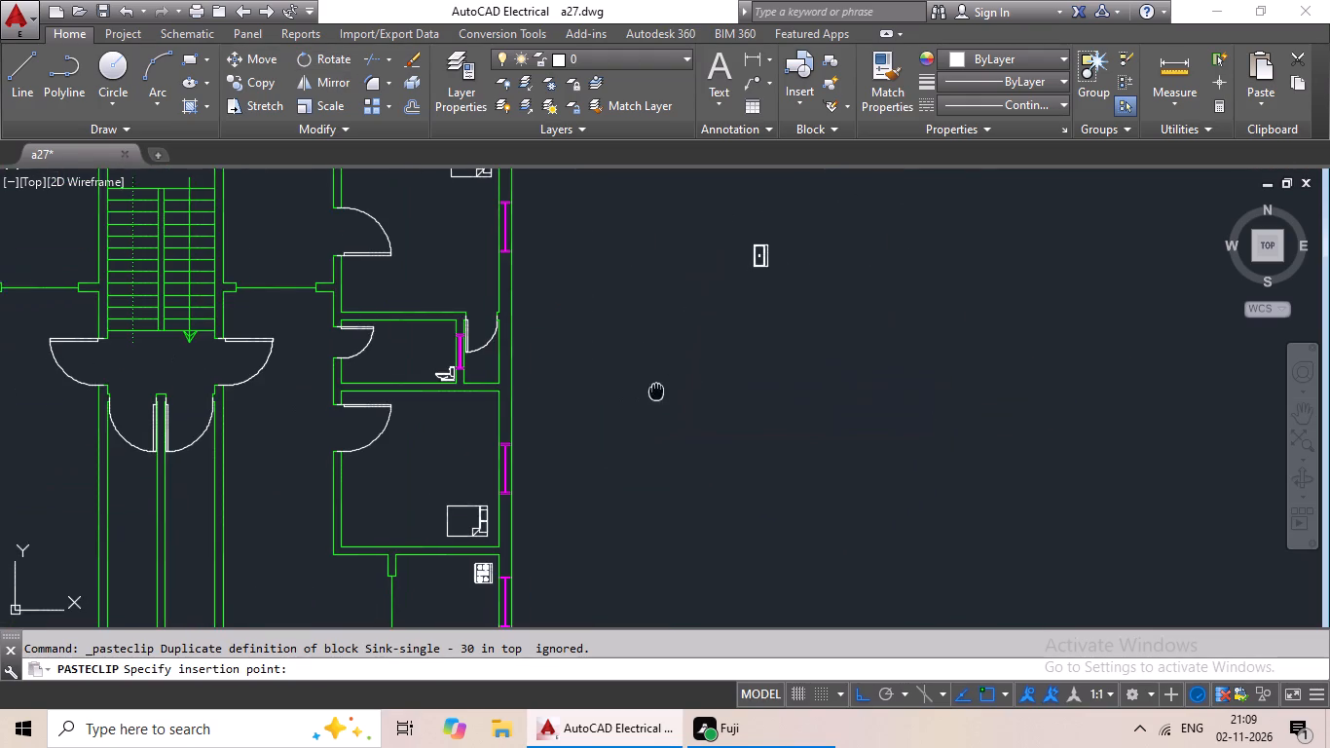
{"action": "middle_click_drag", "start_coordinate": [658, 387], "coordinate": [682, 337]}
{"action": "scroll", "coordinate": [501, 568], "scroll_direction": "up", "scroll_amount": 3}
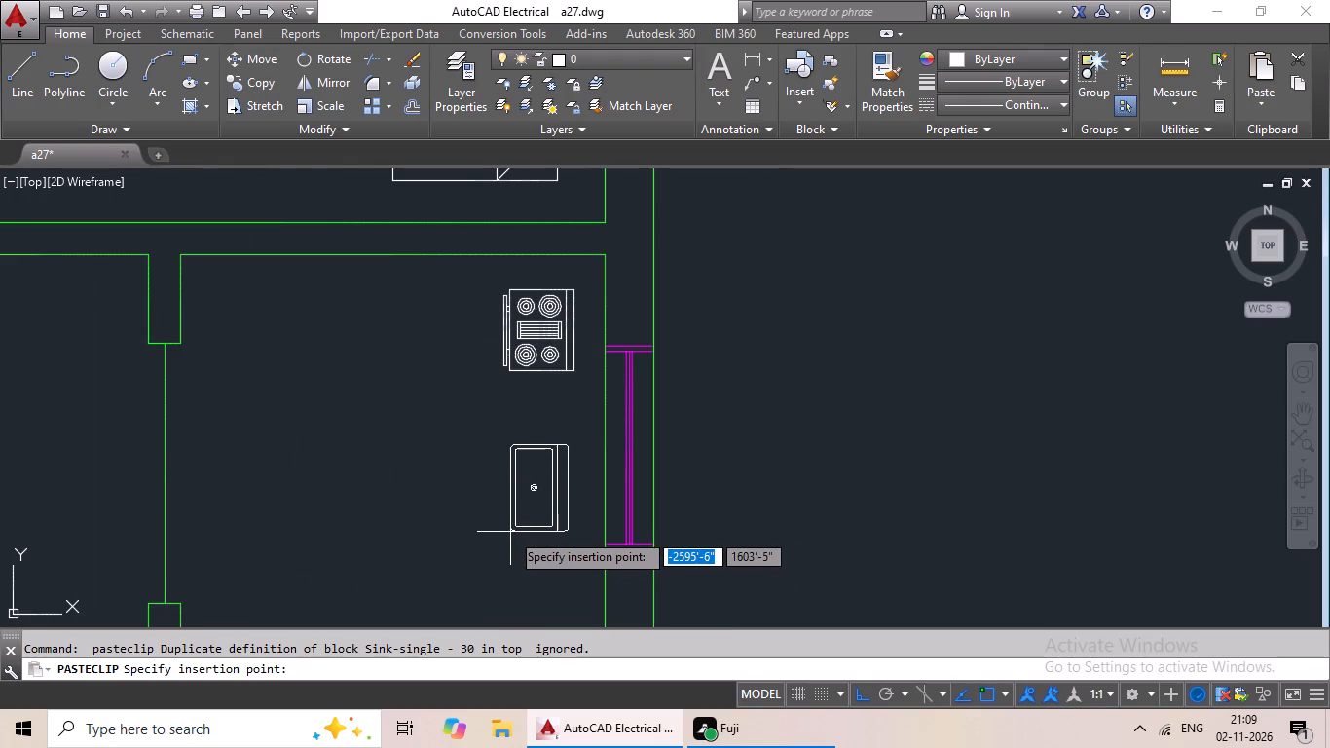
{"action": "left_click", "coordinate": [513, 532]}
Copy the lower east kitchen's range and sink together and paste the pair in the empty area east of the floor plan.
{"action": "scroll", "coordinate": [859, 438], "scroll_direction": "down", "scroll_amount": 2}
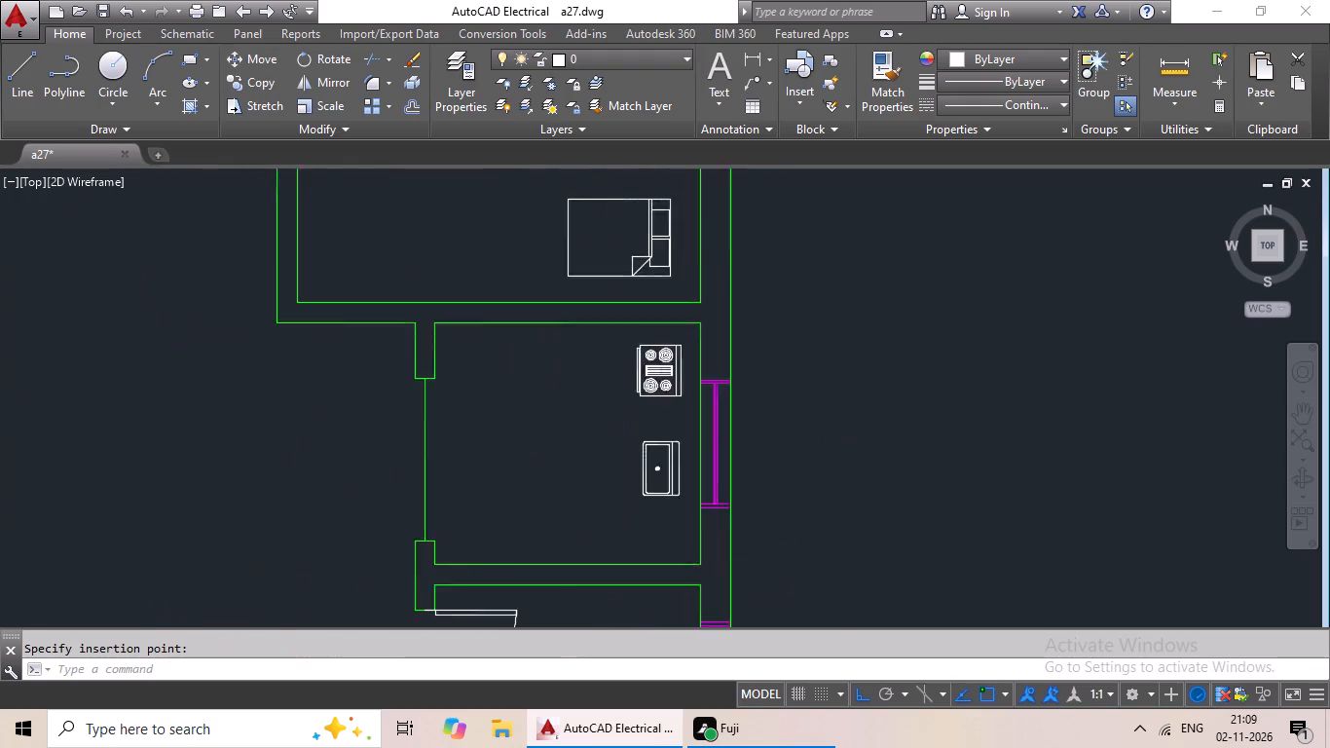
{"action": "scroll", "coordinate": [859, 438], "scroll_direction": "down", "scroll_amount": 1}
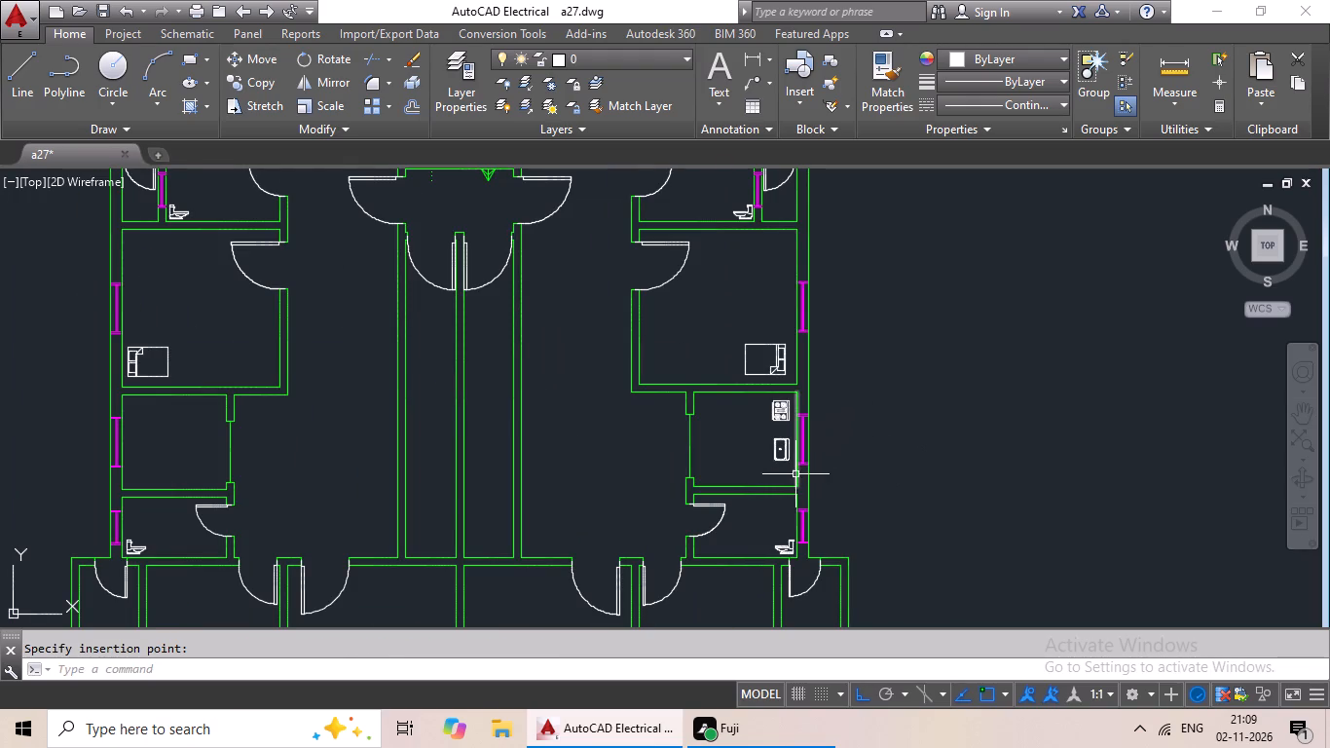
{"action": "scroll", "coordinate": [792, 425], "scroll_direction": "up", "scroll_amount": 4}
{"action": "left_click_drag", "start_coordinate": [746, 363], "coordinate": [711, 574]}
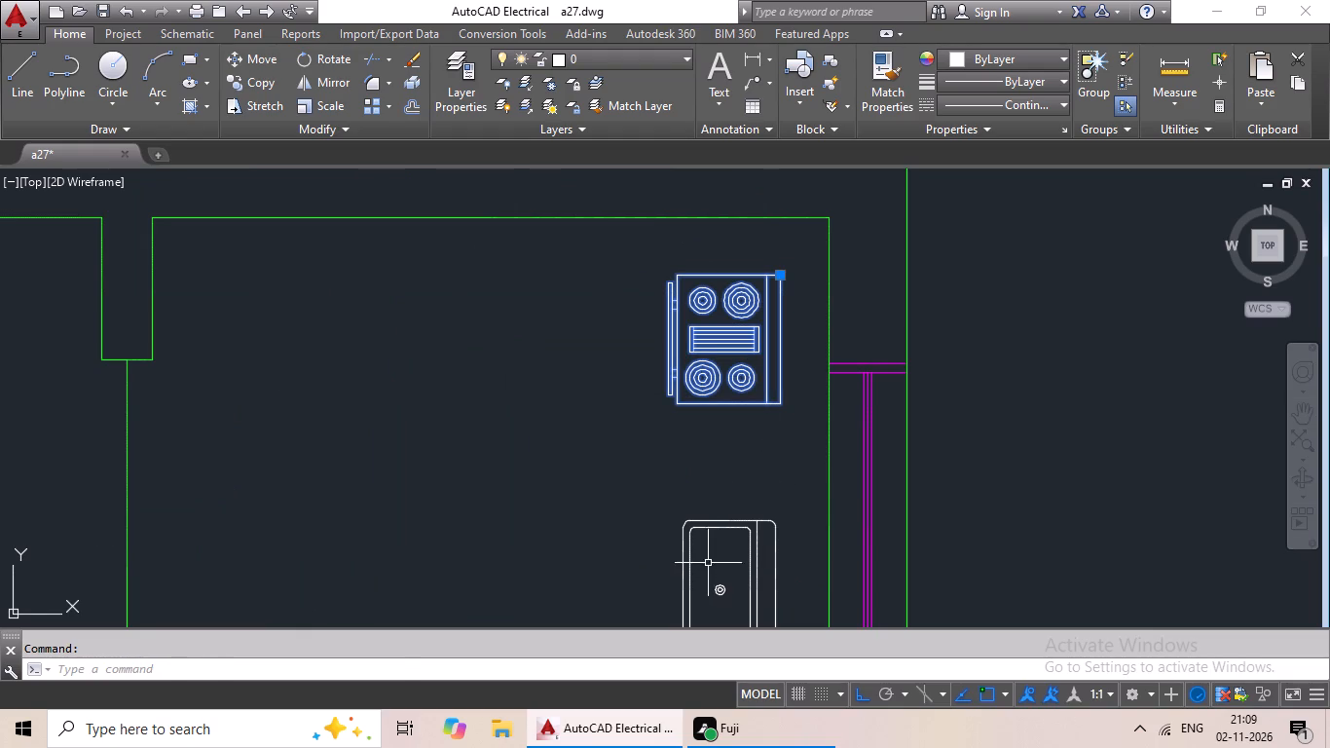
{"action": "left_click", "coordinate": [720, 548]}
{"action": "left_click", "coordinate": [731, 530]}
{"action": "left_click", "coordinate": [737, 517]}
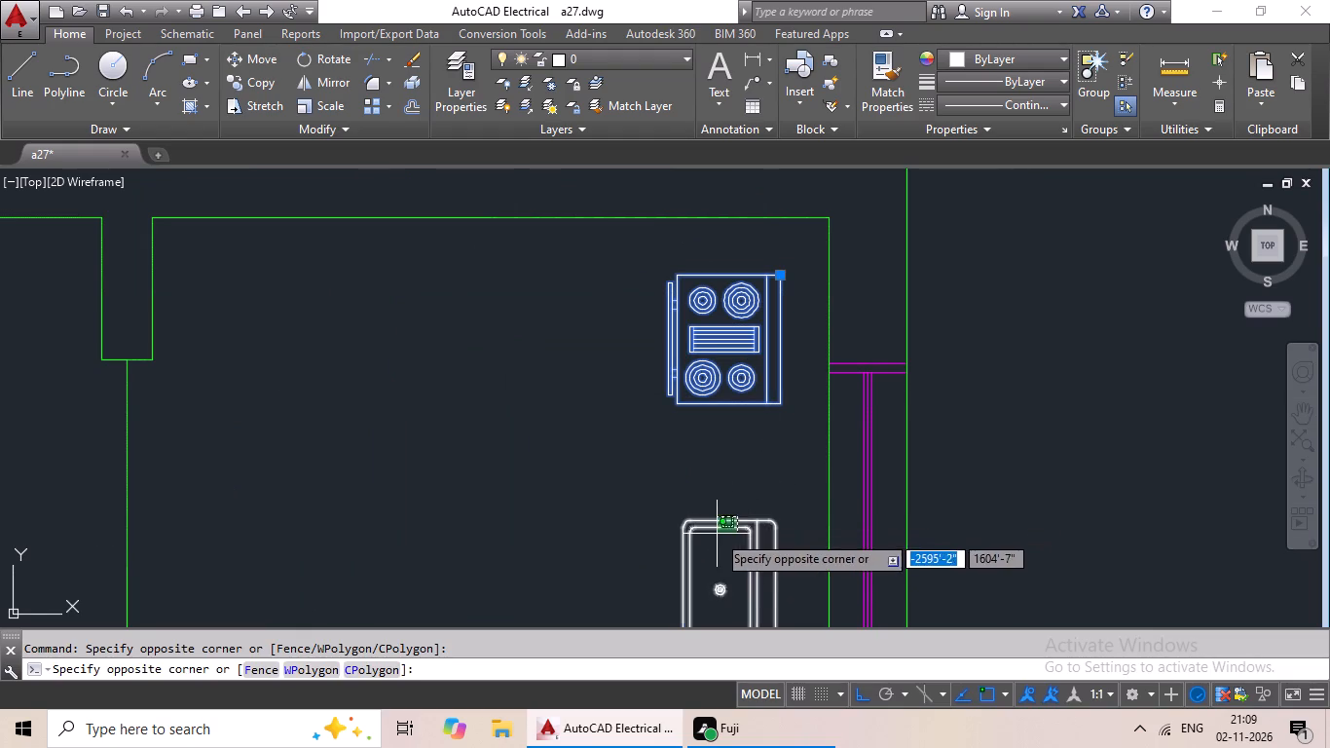
{"action": "left_click", "coordinate": [717, 534]}
{"action": "key", "text": "ctrl+c"}
{"action": "key", "text": "ctrl+v"}
{"action": "scroll", "coordinate": [799, 511], "scroll_direction": "down", "scroll_amount": 3, "text": "ctrl"}
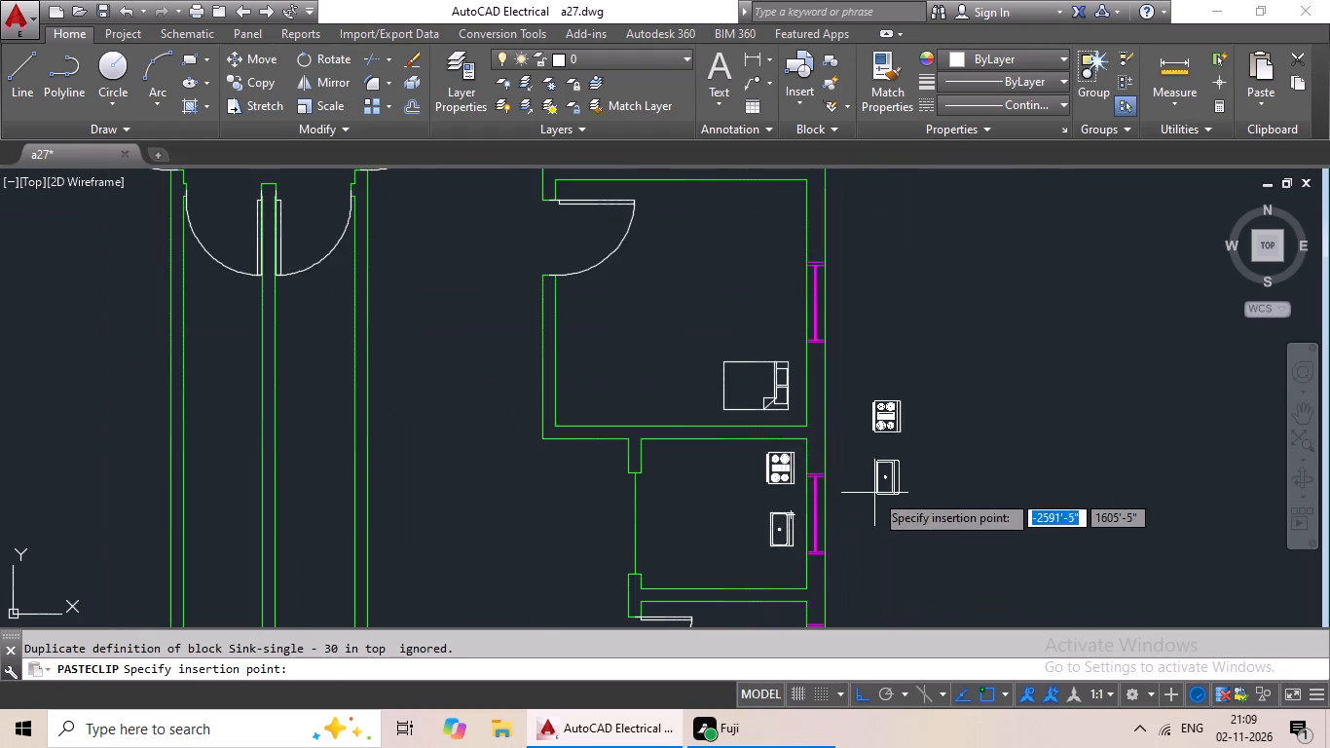
{"action": "middle_click_drag", "start_coordinate": [878, 491], "coordinate": [451, 664]}
{"action": "middle_click_drag", "start_coordinate": [698, 482], "coordinate": [620, 596]}
{"action": "left_click", "coordinate": [714, 448]}
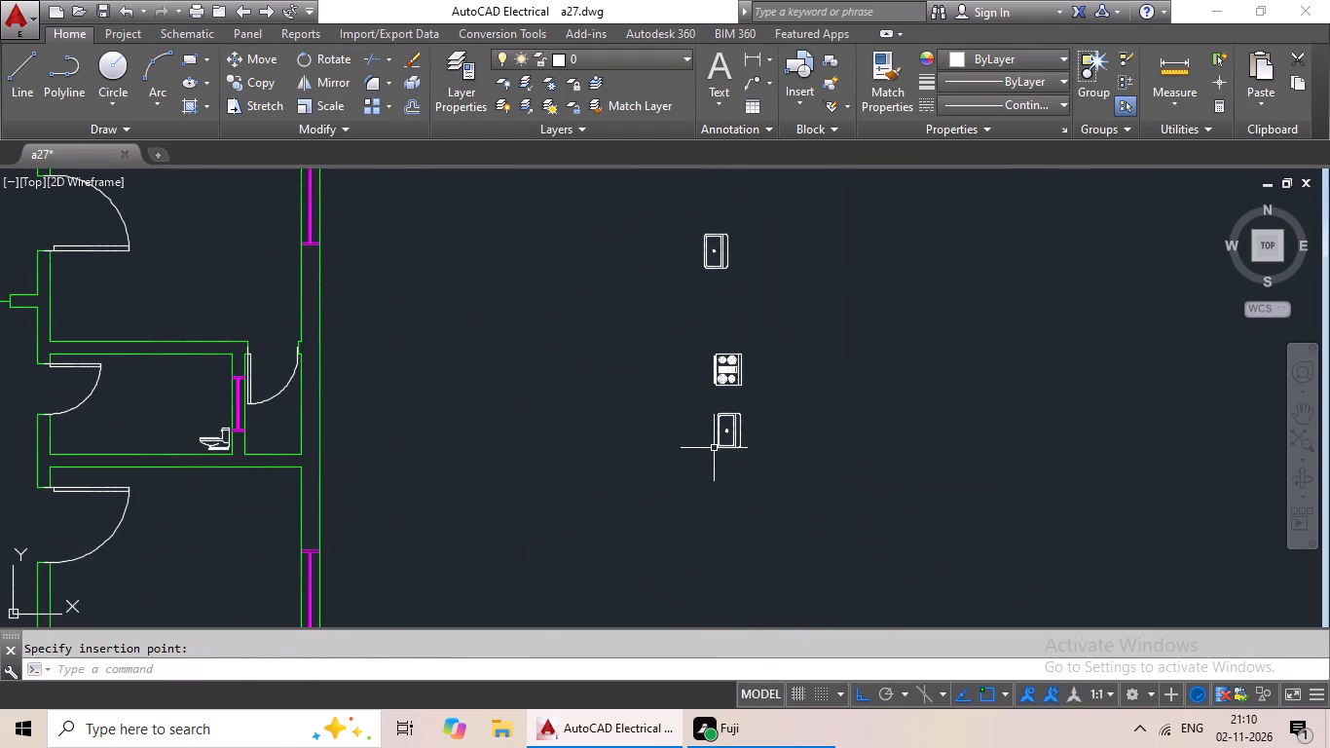
Mirror the pasted range and sink pair about a vertical line on its east side, erasing the source objects.
{"action": "left_click_drag", "start_coordinate": [747, 339], "coordinate": [837, 449]}
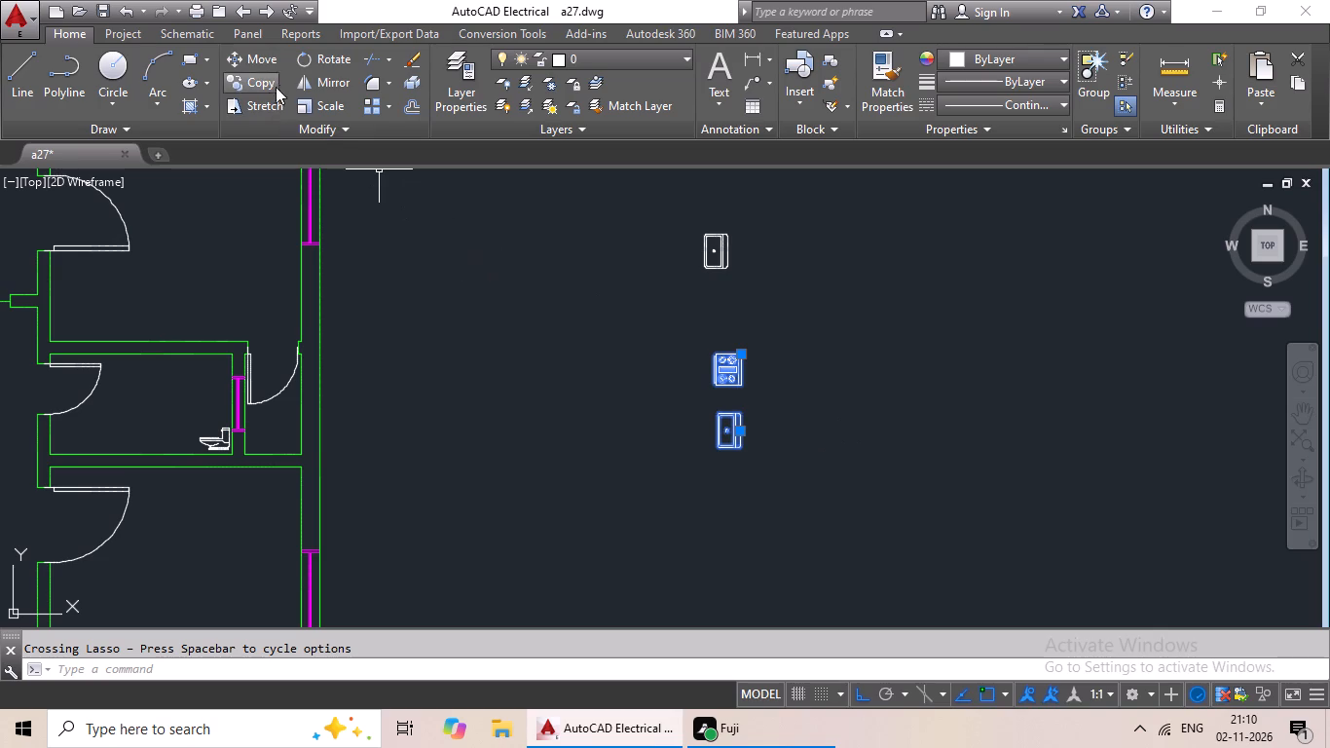
{"action": "left_click_drag", "start_coordinate": [312, 77], "coordinate": [328, 108]}
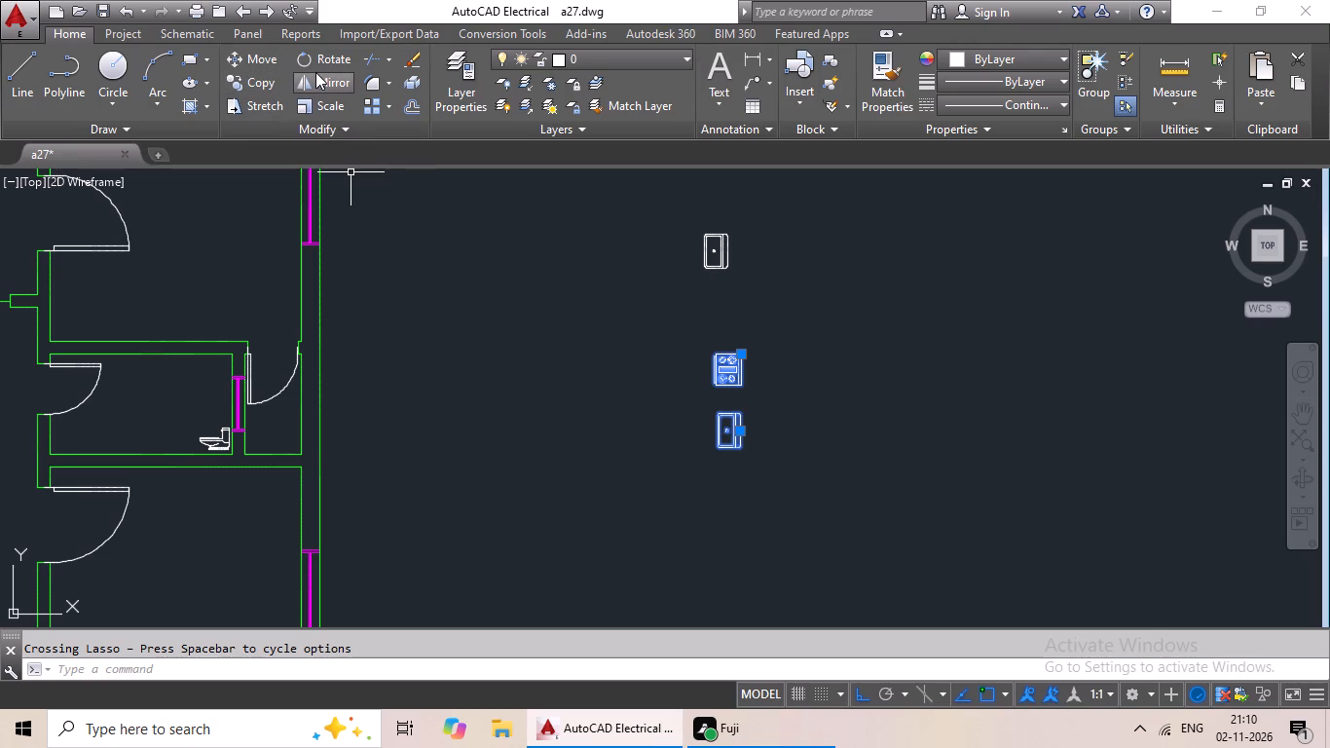
{"action": "left_click", "coordinate": [315, 72]}
{"action": "left_click", "coordinate": [800, 444]}
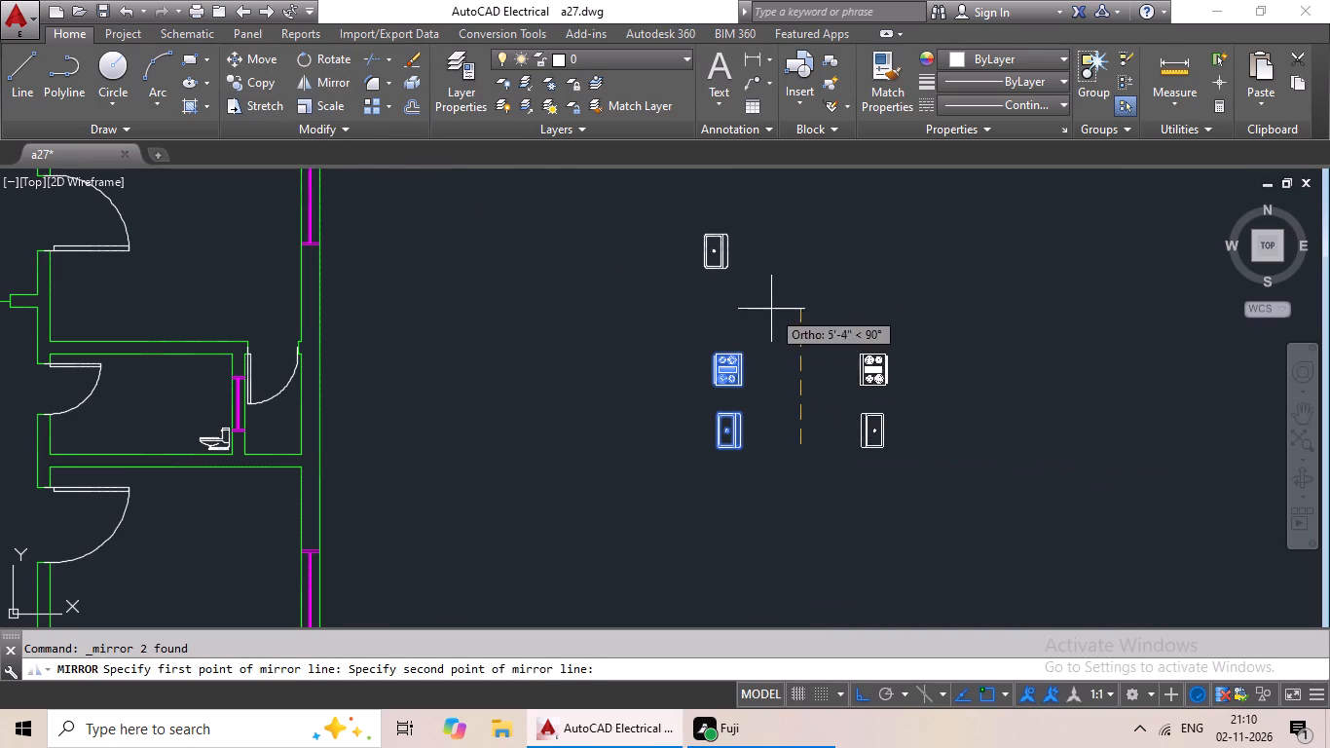
{"action": "left_click", "coordinate": [771, 308]}
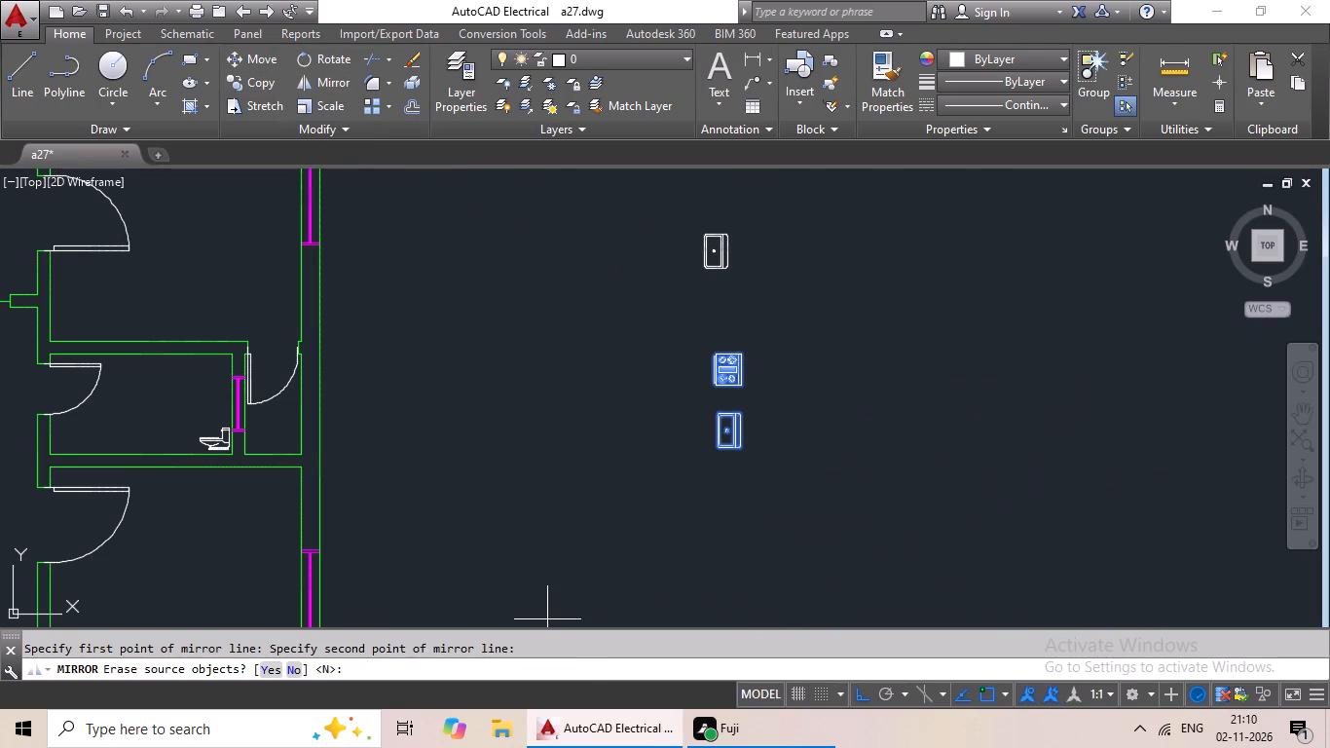
{"action": "left_click", "coordinate": [260, 677]}
{"action": "left_click", "coordinate": [277, 669]}
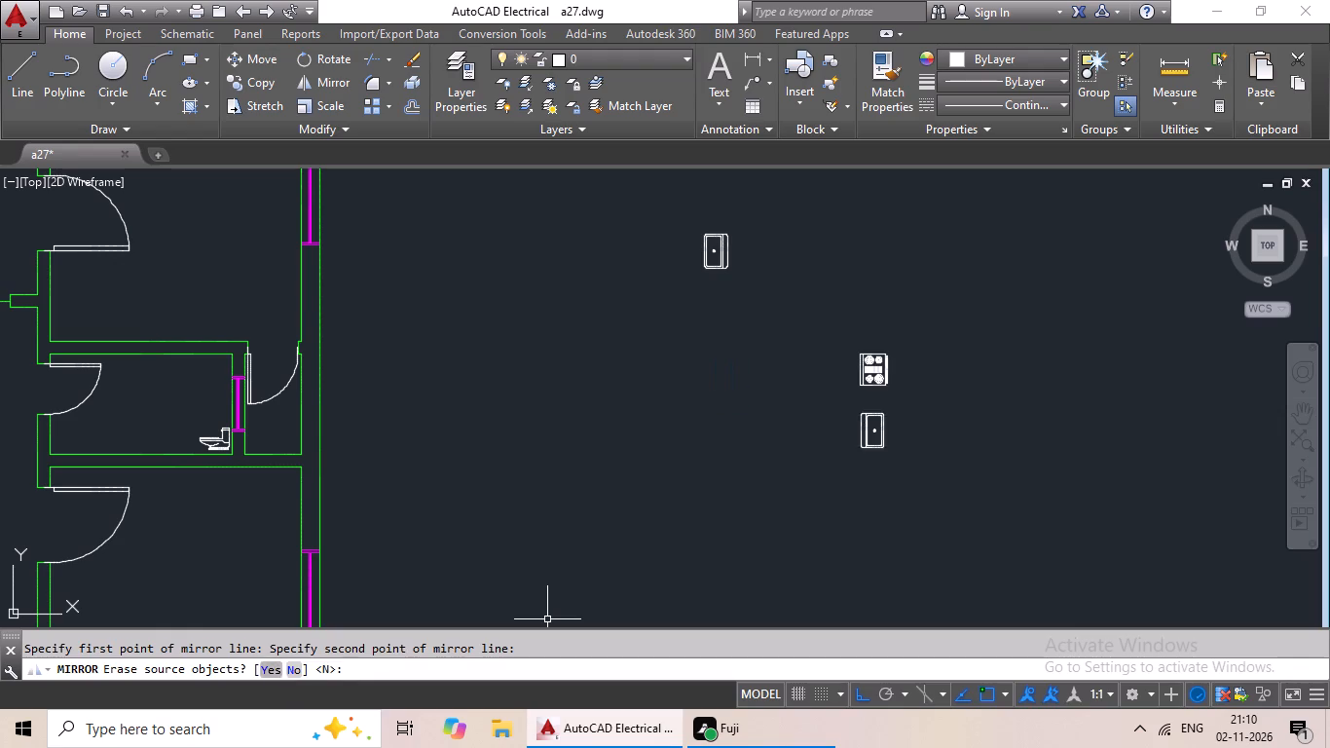
Copy the mirrored range and sink pair and paste it along the west window wall of the lower west kitchen.
{"action": "scroll", "coordinate": [875, 381], "scroll_direction": "up", "scroll_amount": 2}
{"action": "left_click_drag", "start_coordinate": [945, 282], "coordinate": [937, 282]}
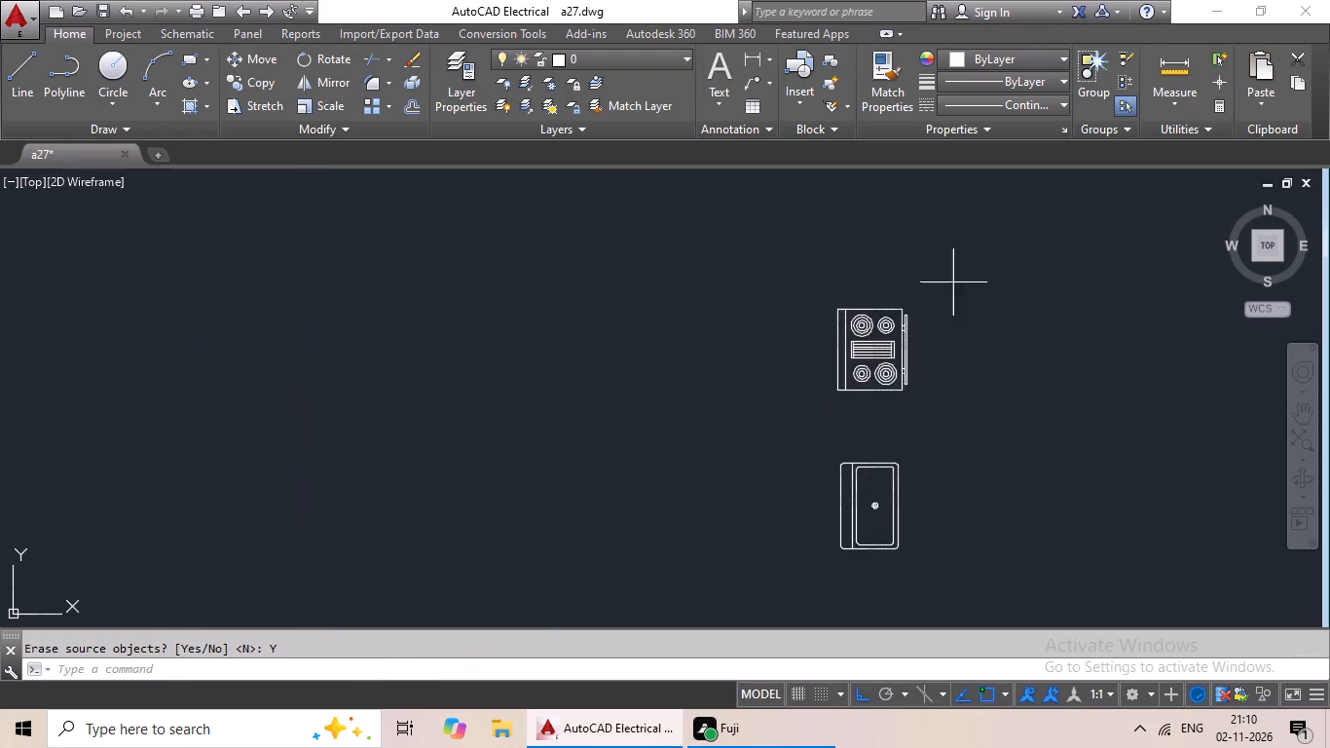
{"action": "left_click_drag", "start_coordinate": [937, 282], "coordinate": [983, 562]}
{"action": "key", "text": "ctrl+c"}
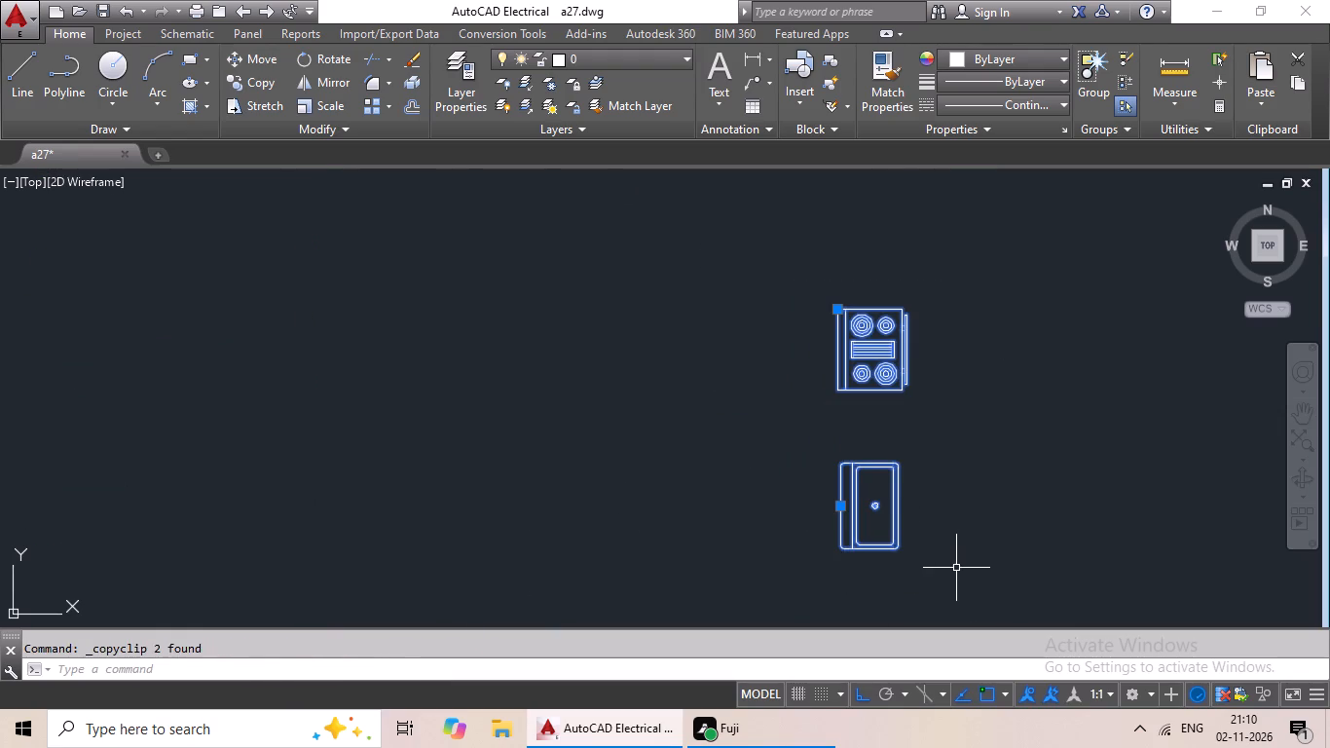
{"action": "key", "text": "ctrl+v"}
{"action": "scroll", "coordinate": [766, 601], "scroll_direction": "down", "scroll_amount": 3, "text": "ctrl"}
{"action": "middle_click_drag", "start_coordinate": [615, 584], "coordinate": [896, 404]}
{"action": "middle_click_drag", "start_coordinate": [642, 454], "coordinate": [988, 325]}
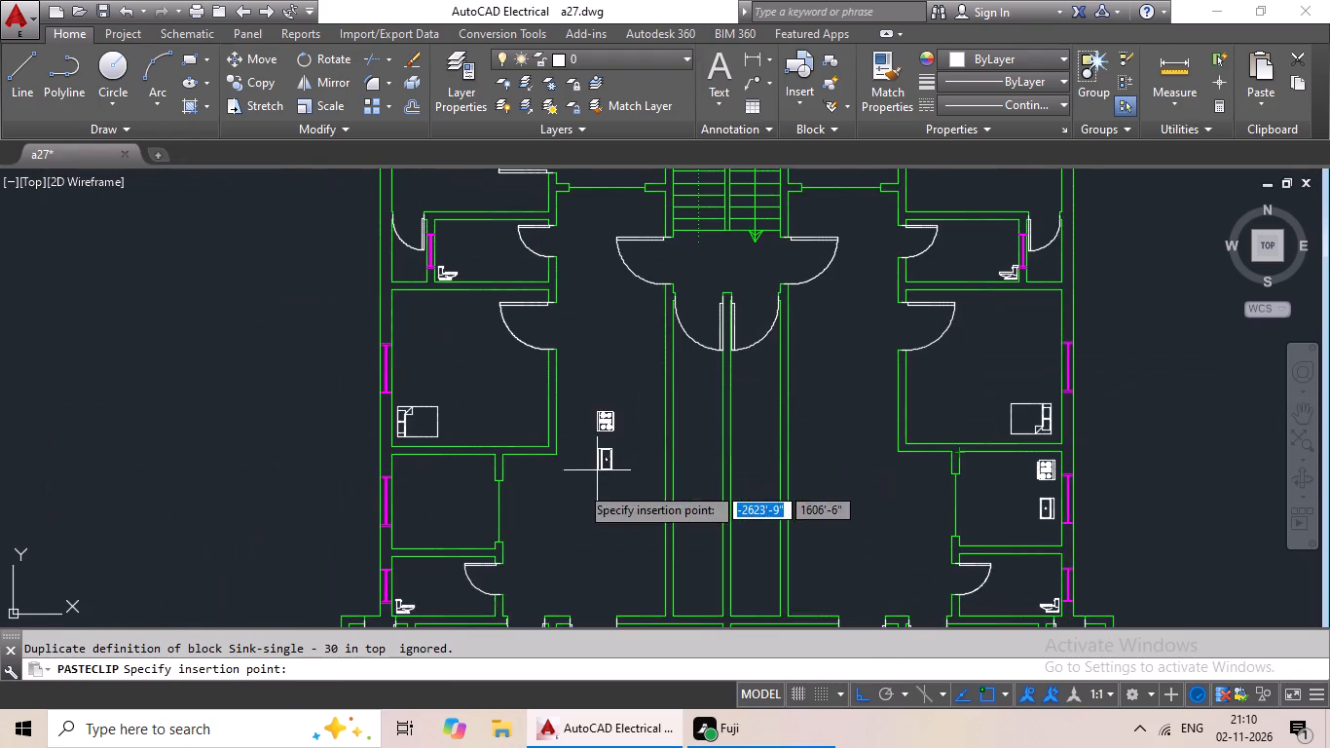
{"action": "middle_click_drag", "start_coordinate": [558, 504], "coordinate": [707, 389]}
{"action": "scroll", "coordinate": [547, 419], "scroll_direction": "up", "scroll_amount": 3}
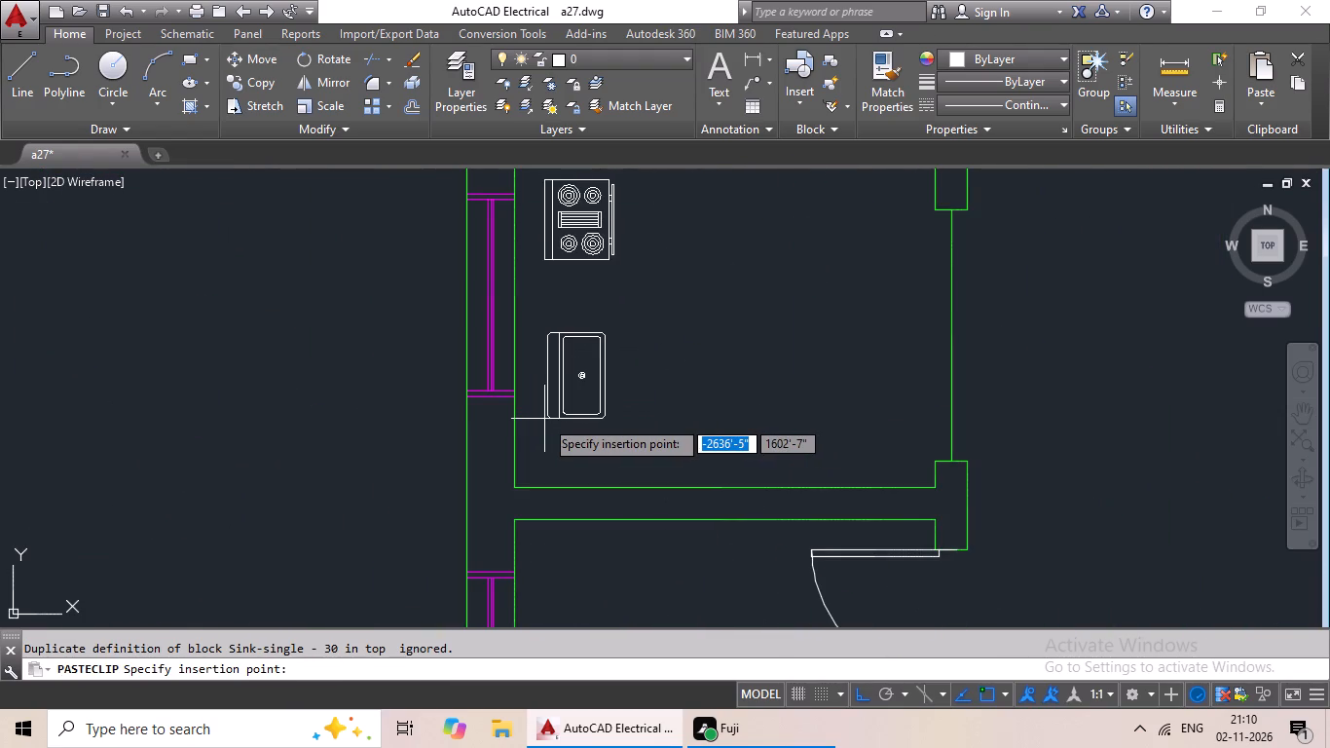
{"action": "left_click", "coordinate": [534, 424]}
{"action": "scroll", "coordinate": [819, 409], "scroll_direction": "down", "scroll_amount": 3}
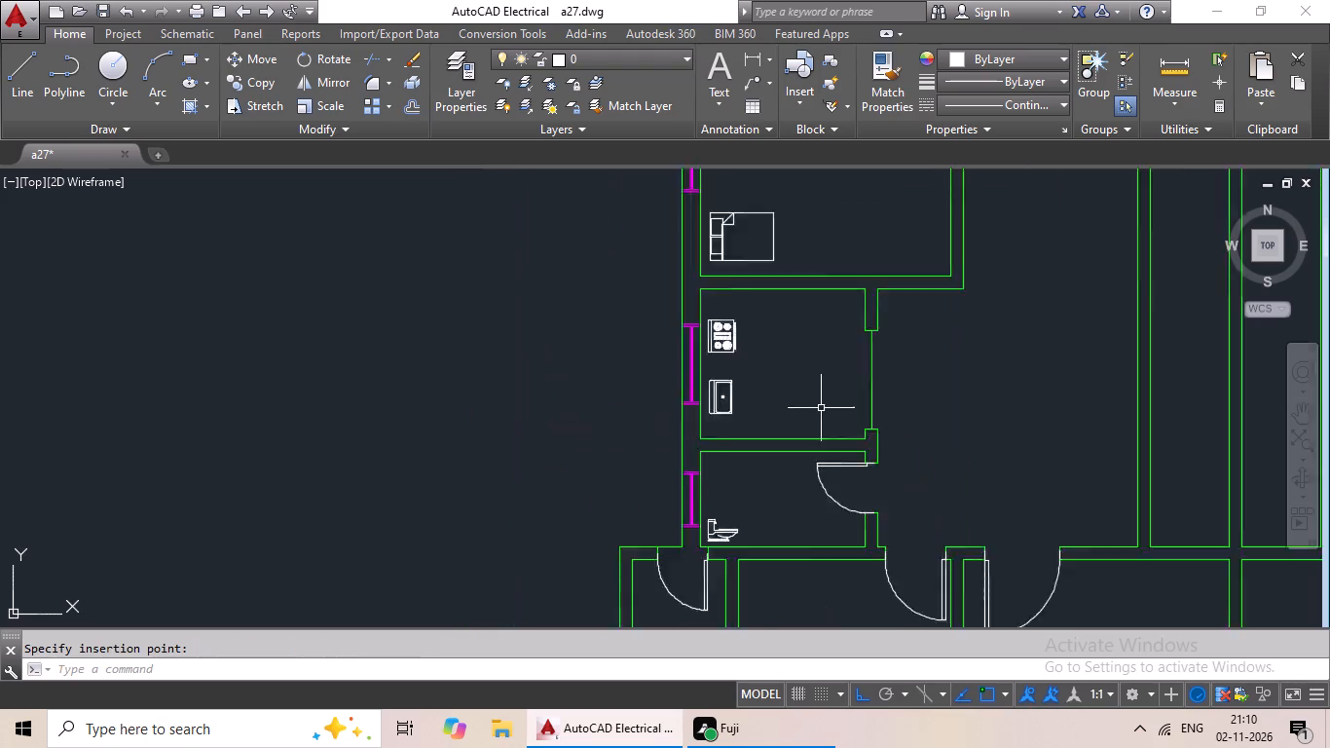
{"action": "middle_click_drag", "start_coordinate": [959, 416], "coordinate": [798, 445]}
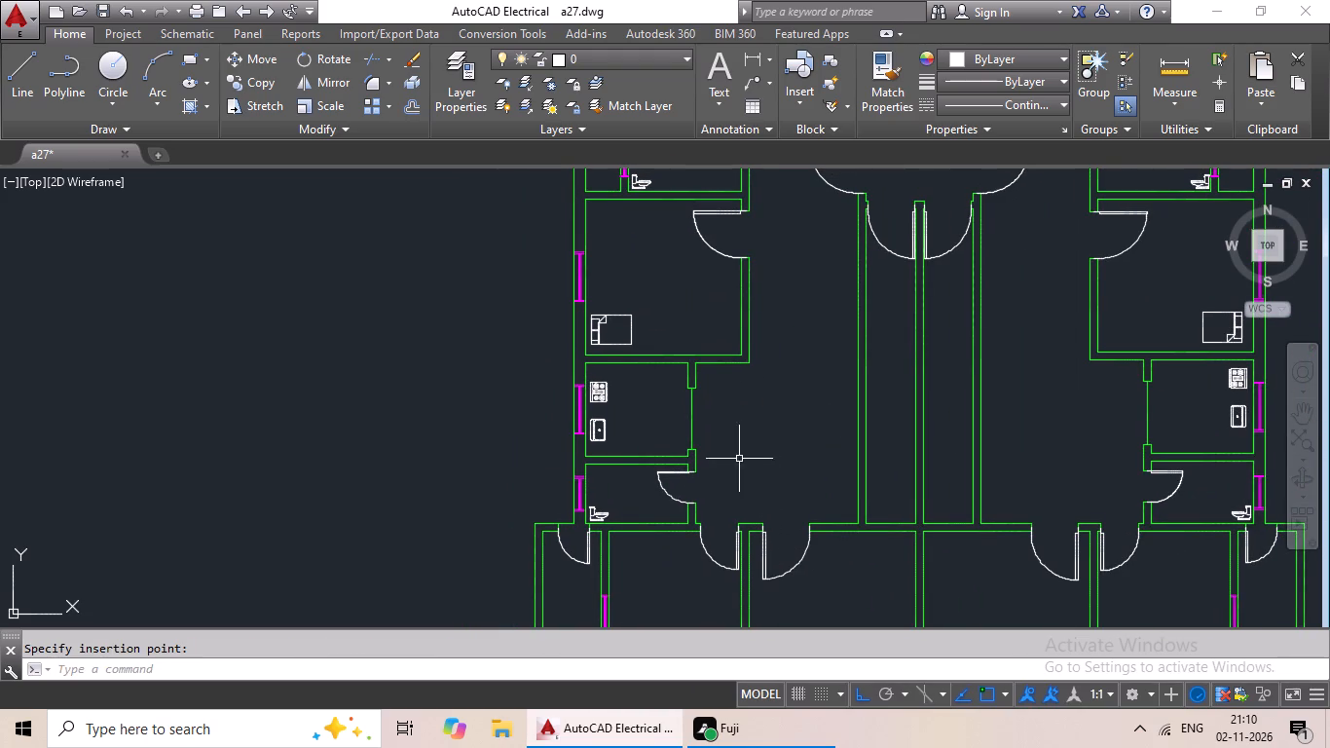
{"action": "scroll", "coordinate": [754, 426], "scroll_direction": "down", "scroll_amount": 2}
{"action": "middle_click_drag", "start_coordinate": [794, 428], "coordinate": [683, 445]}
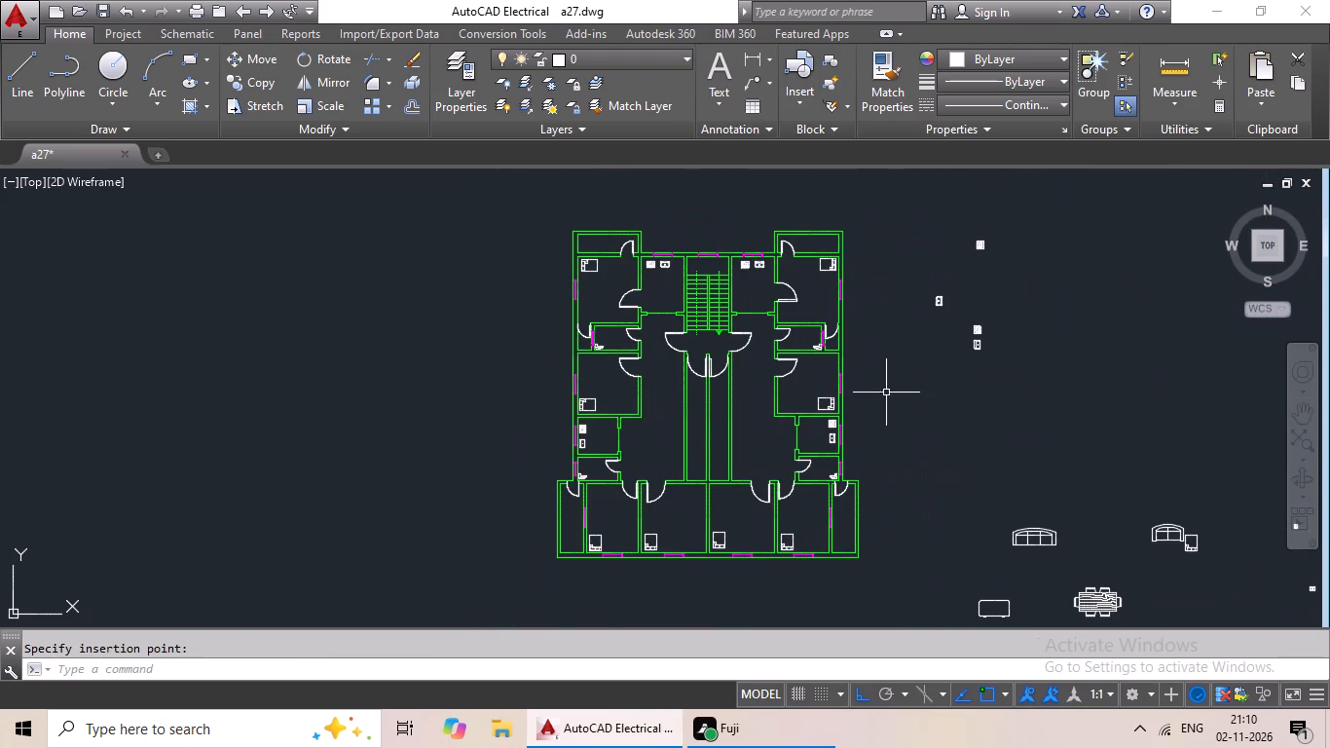
Delete the leftover range and sink copies from the empty area east of the floor plan.
{"action": "left_click_drag", "start_coordinate": [1023, 240], "coordinate": [1013, 365]}
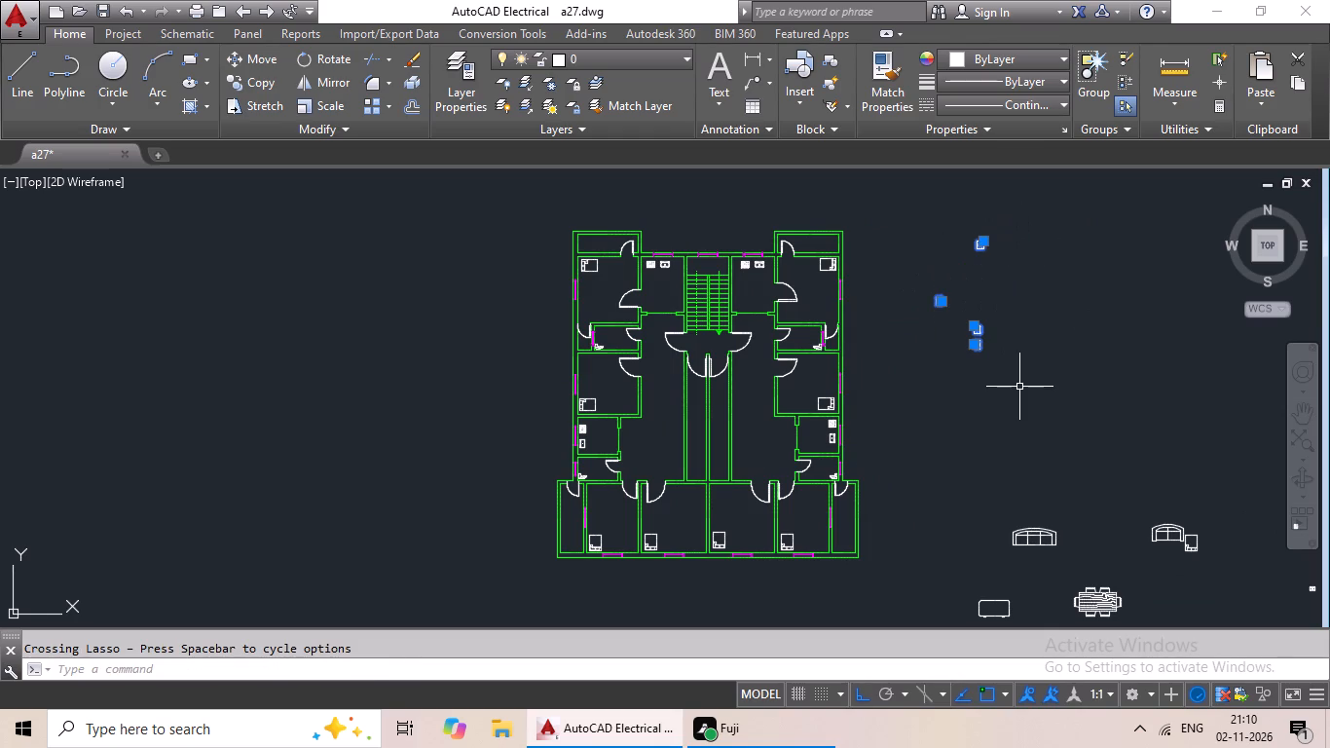
{"action": "key", "text": "Delete"}
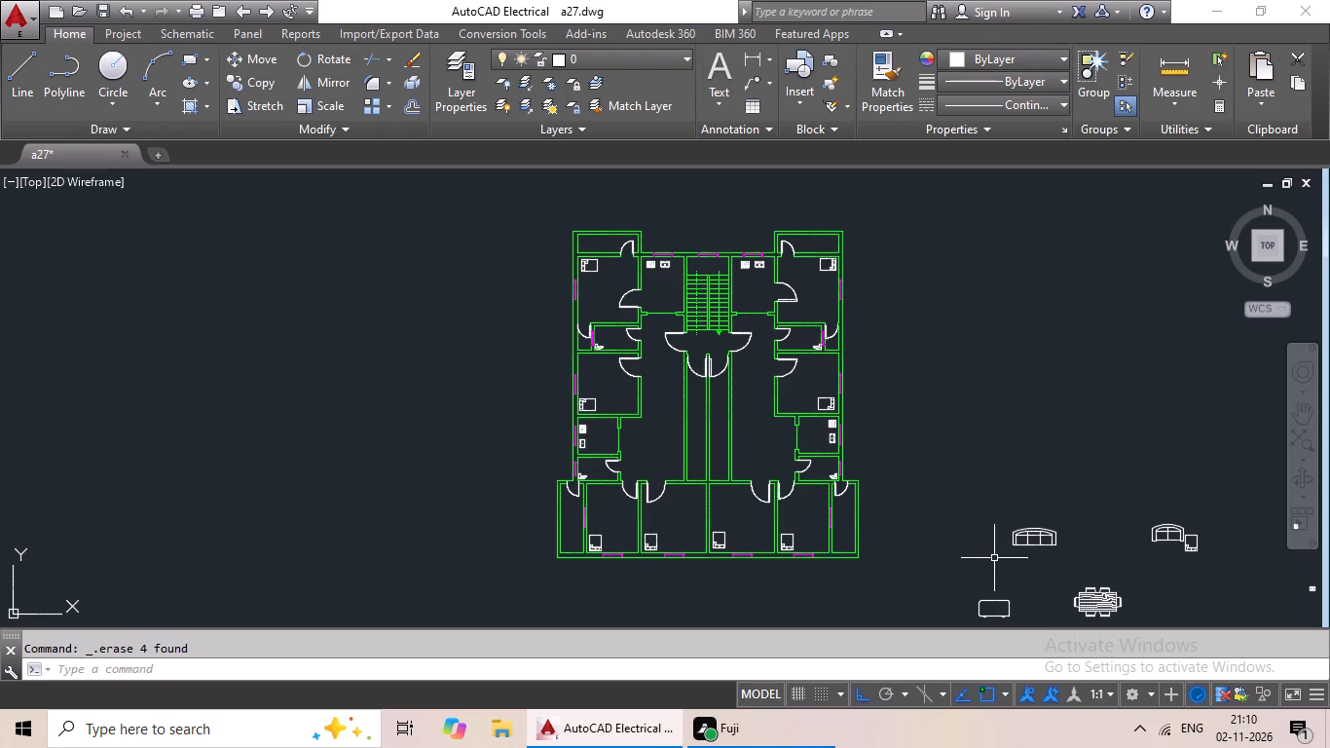
Extend both lines of the west middle bedroom's south wall eastward to the far face of the west corridor wall.
{"action": "type", "text": "ex"}
{"action": "key", "text": "space"}
{"action": "key", "text": "space"}
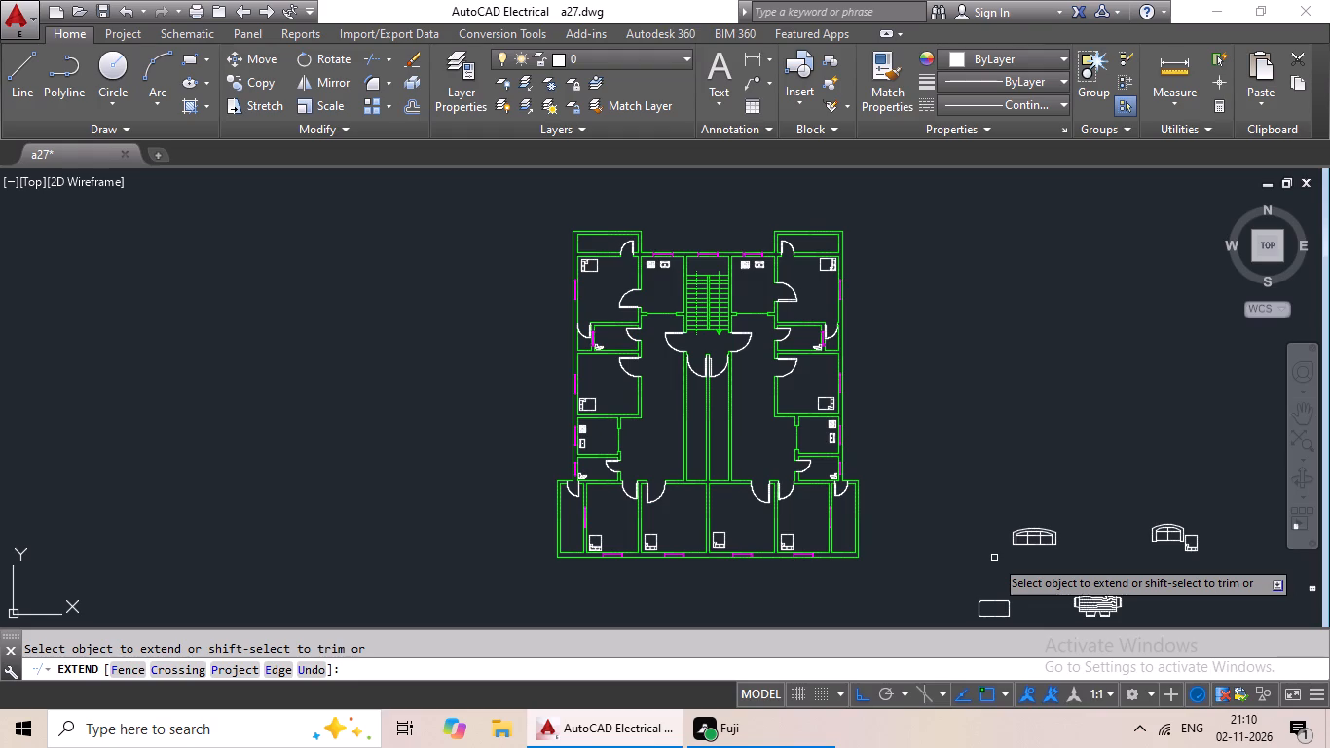
{"action": "scroll", "coordinate": [632, 408], "scroll_direction": "up", "scroll_amount": 3}
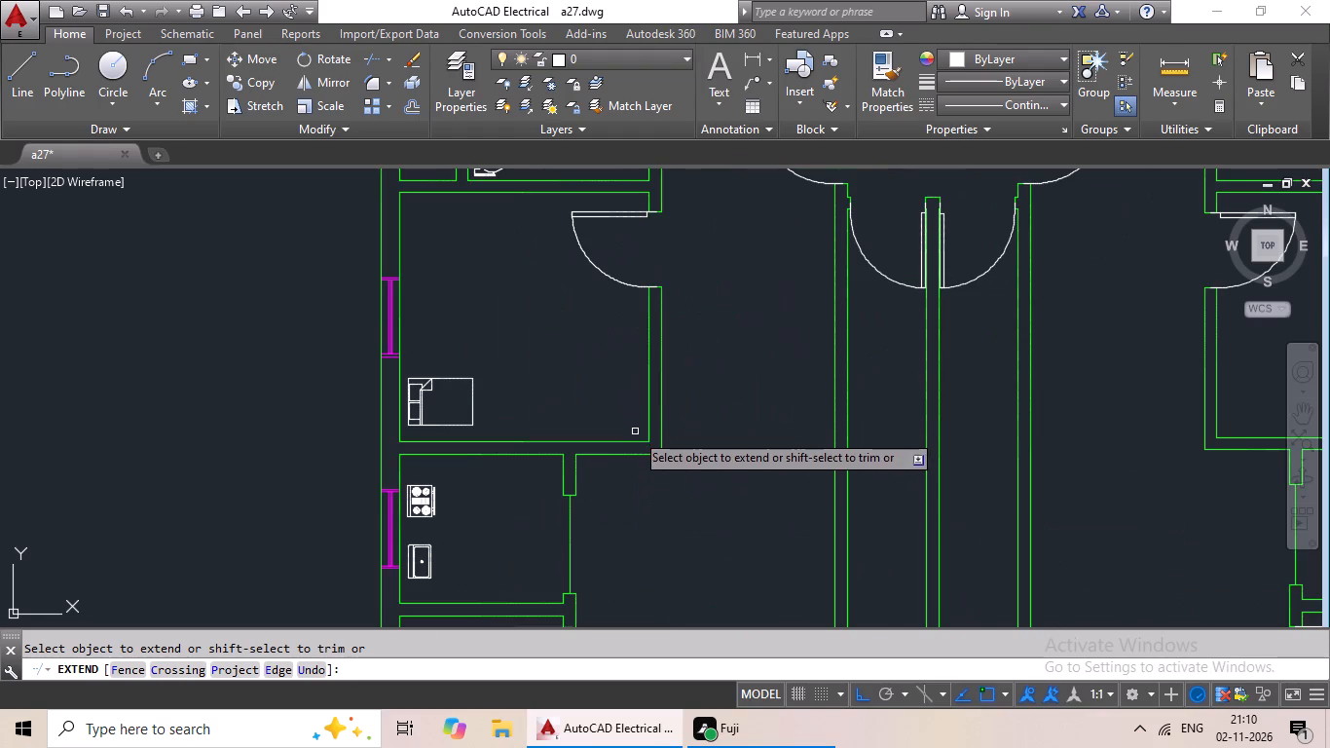
{"action": "left_click", "coordinate": [640, 442]}
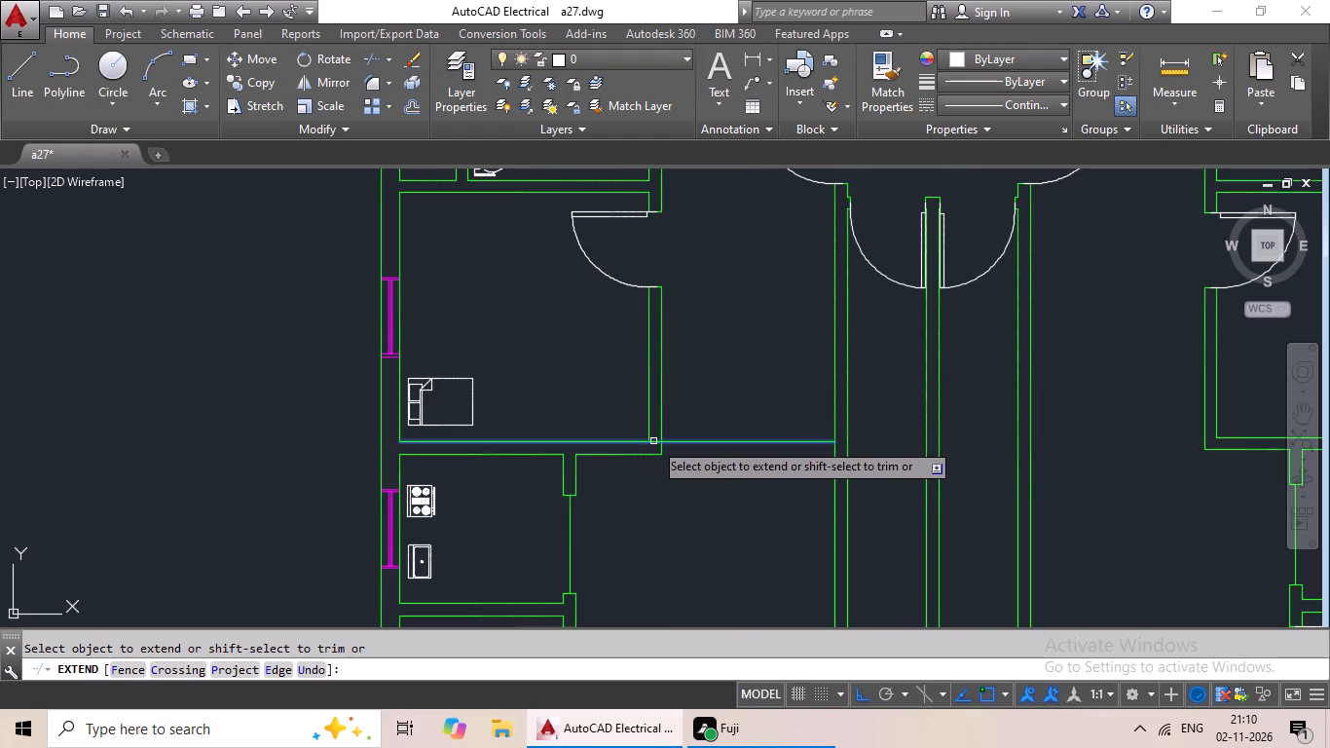
{"action": "left_click", "coordinate": [653, 441]}
{"action": "left_click", "coordinate": [782, 439]}
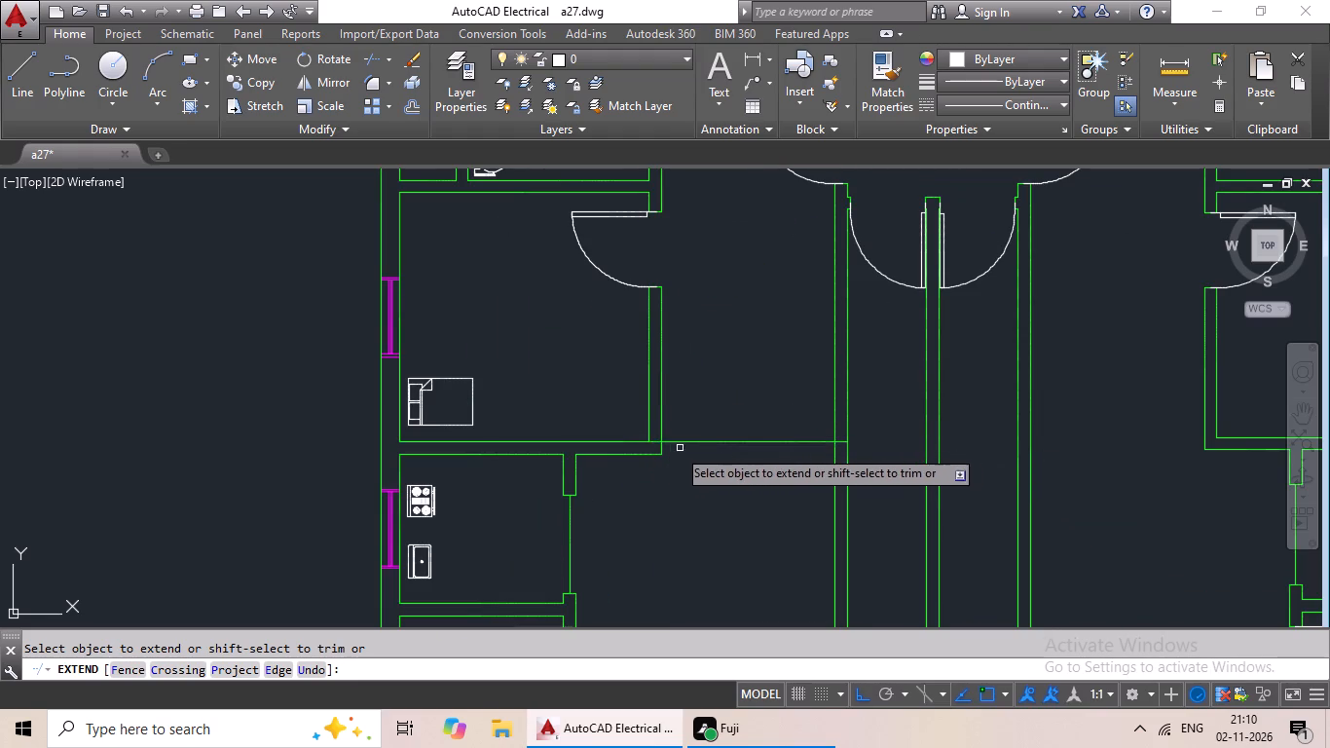
{"action": "left_click", "coordinate": [657, 457]}
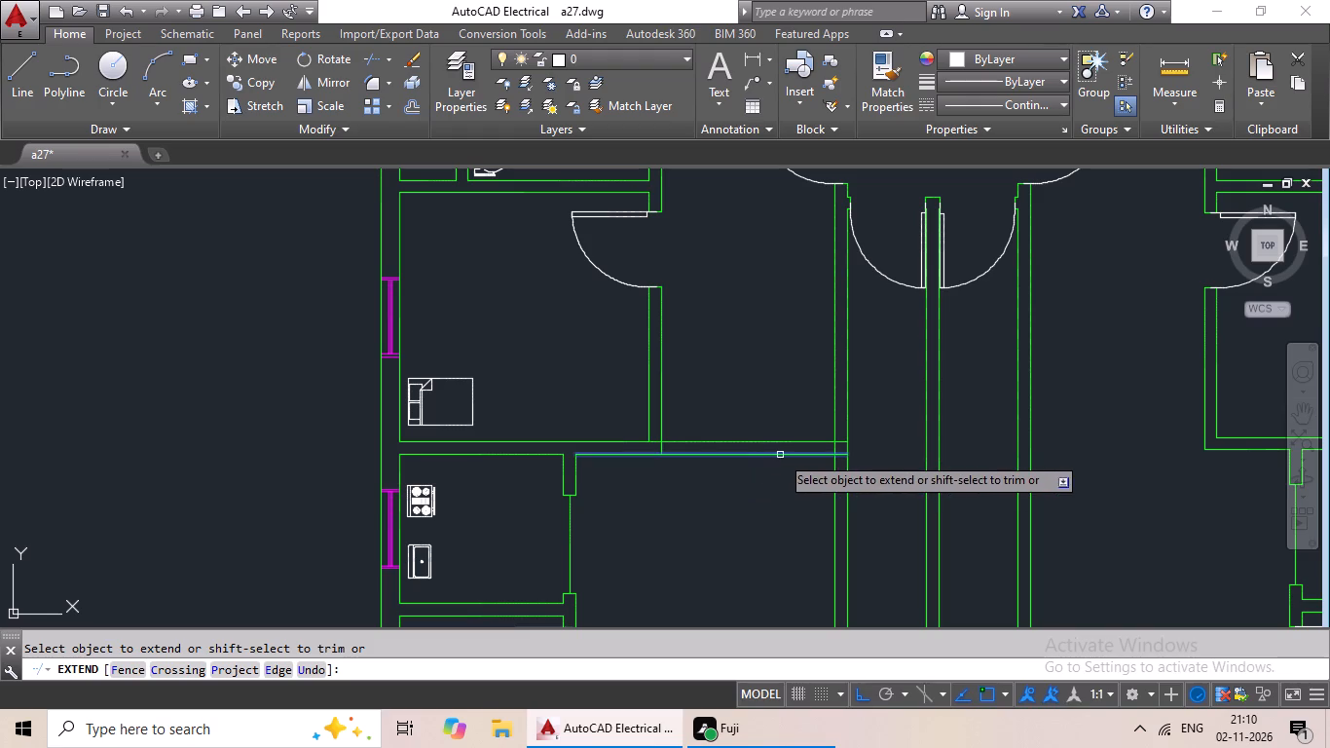
{"action": "left_click", "coordinate": [780, 455]}
Extend both lines of the east middle bedroom's south wall westward to the far face of the east corridor wall.
{"action": "middle_click_drag", "start_coordinate": [1035, 430], "coordinate": [622, 440]}
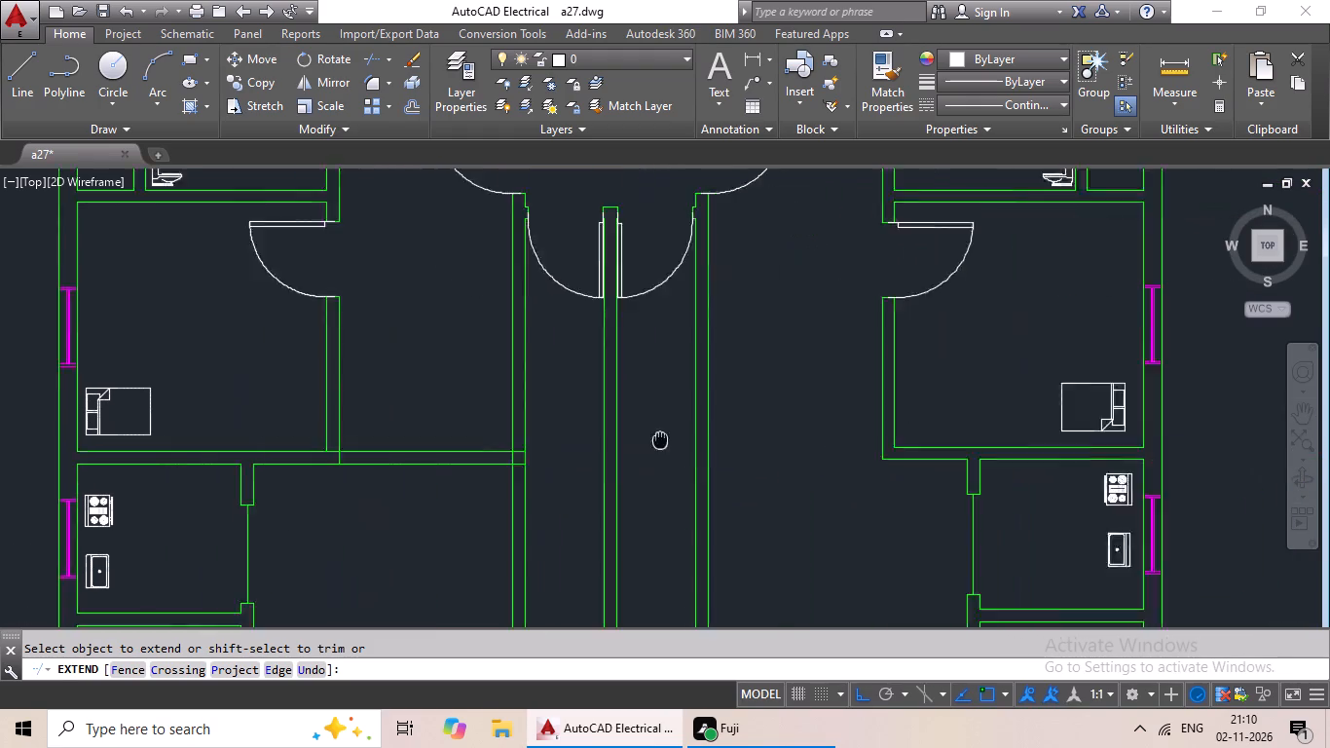
{"action": "middle_click_drag", "start_coordinate": [622, 440], "coordinate": [572, 436]}
{"action": "left_click", "coordinate": [763, 445]}
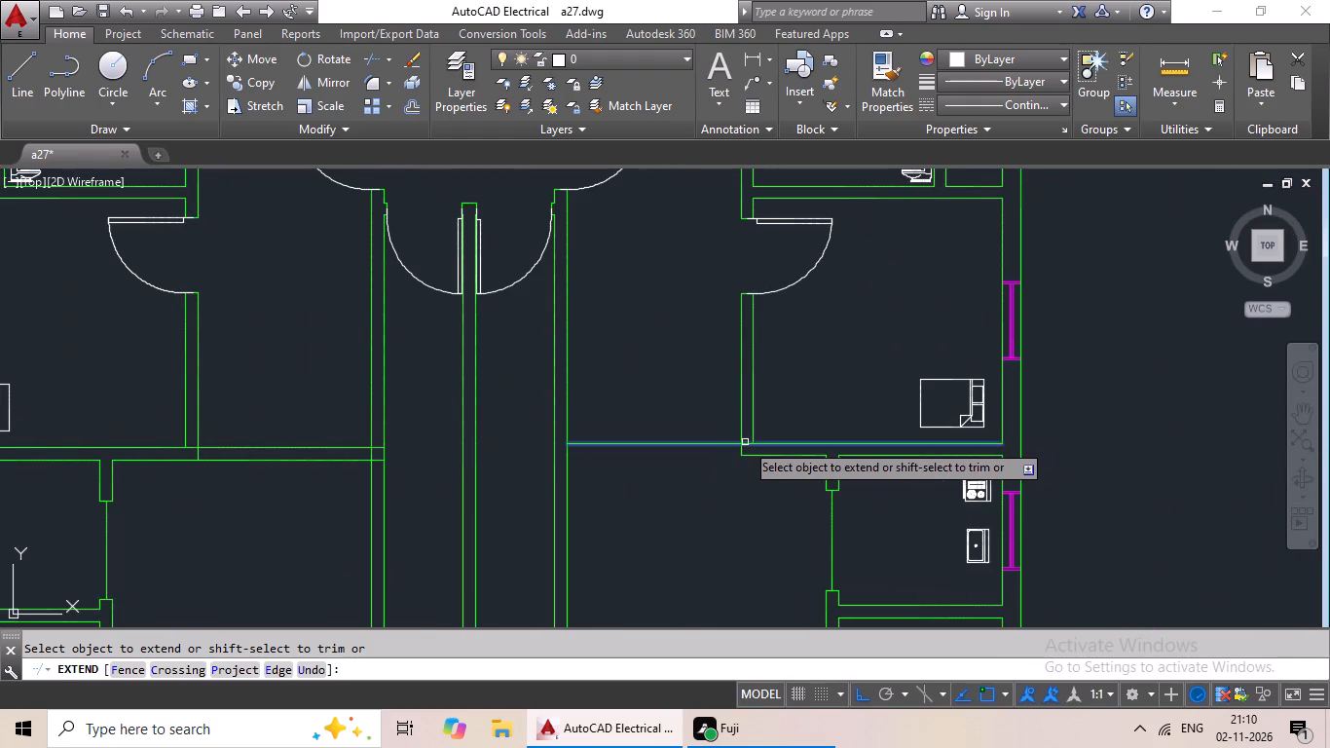
{"action": "left_click", "coordinate": [744, 442]}
{"action": "left_click", "coordinate": [646, 442]}
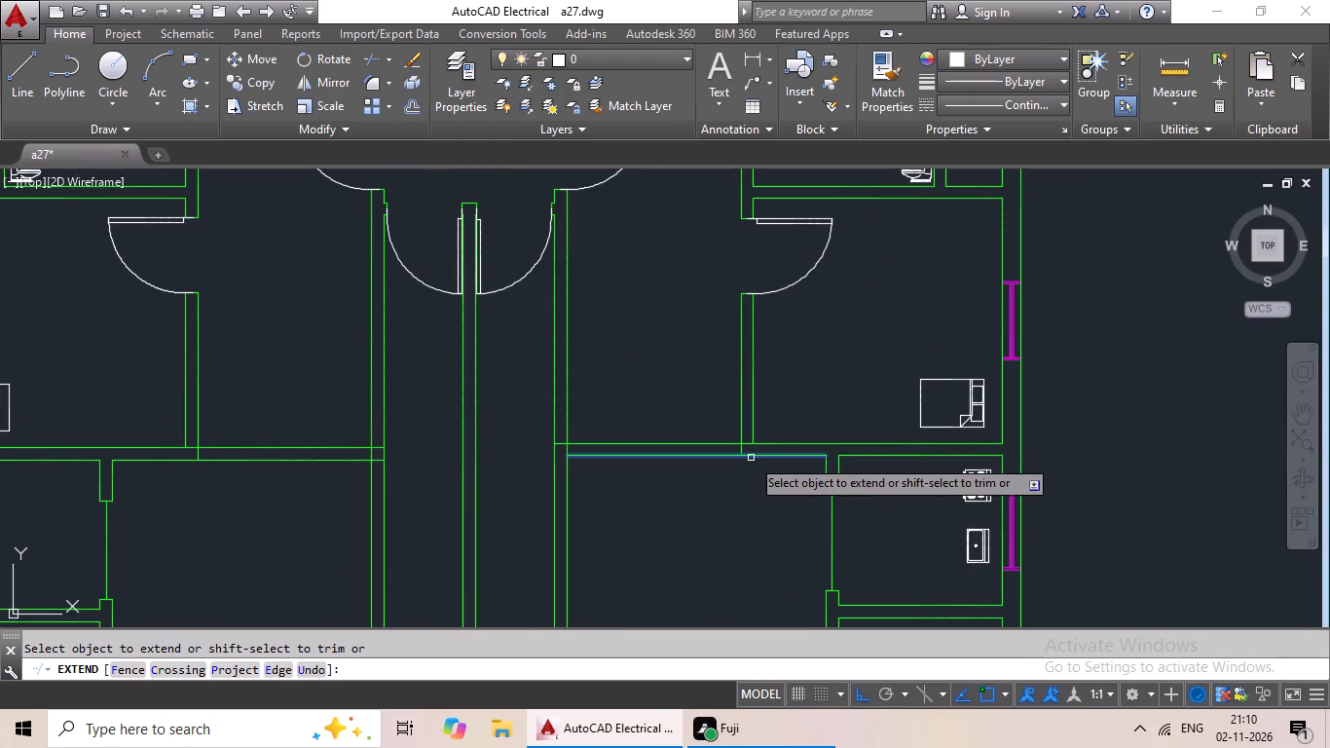
{"action": "left_click_drag", "start_coordinate": [751, 458], "coordinate": [719, 457]}
{"action": "left_click", "coordinate": [633, 456]}
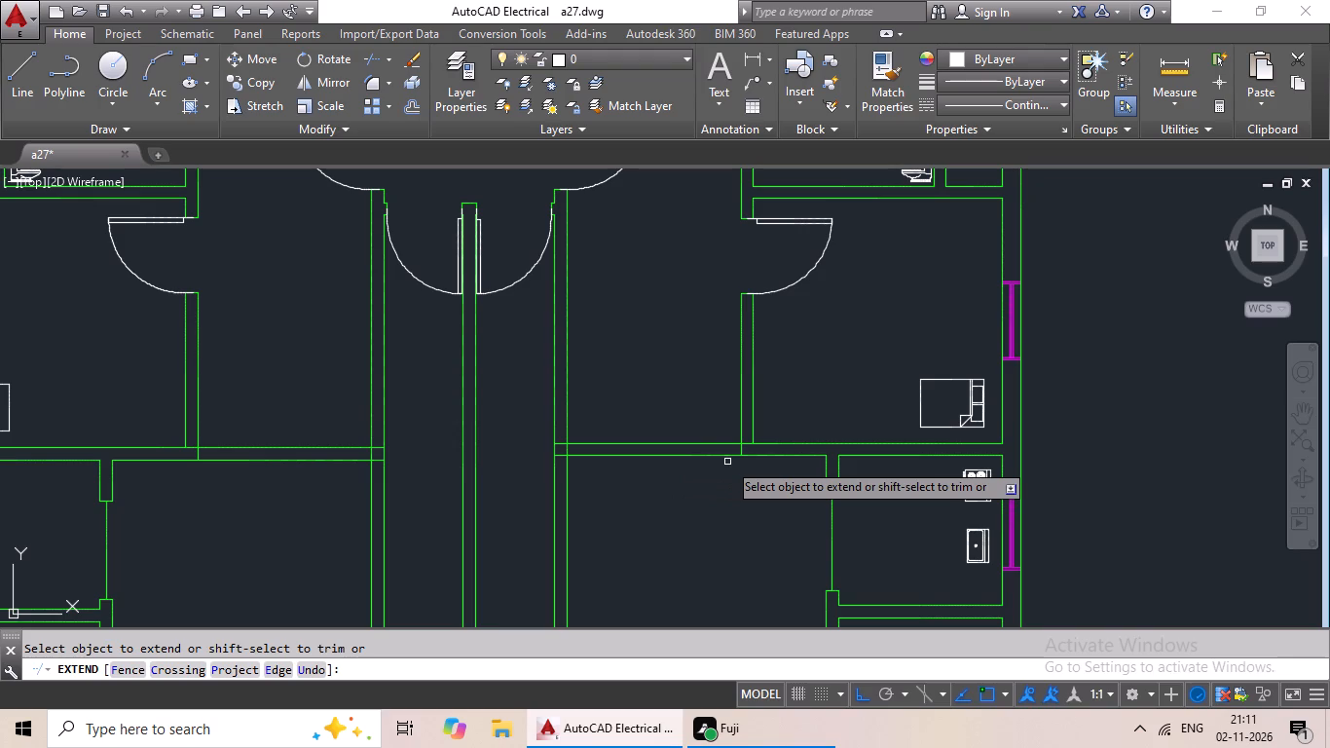
{"action": "scroll", "coordinate": [719, 456], "scroll_direction": "down", "scroll_amount": 2}
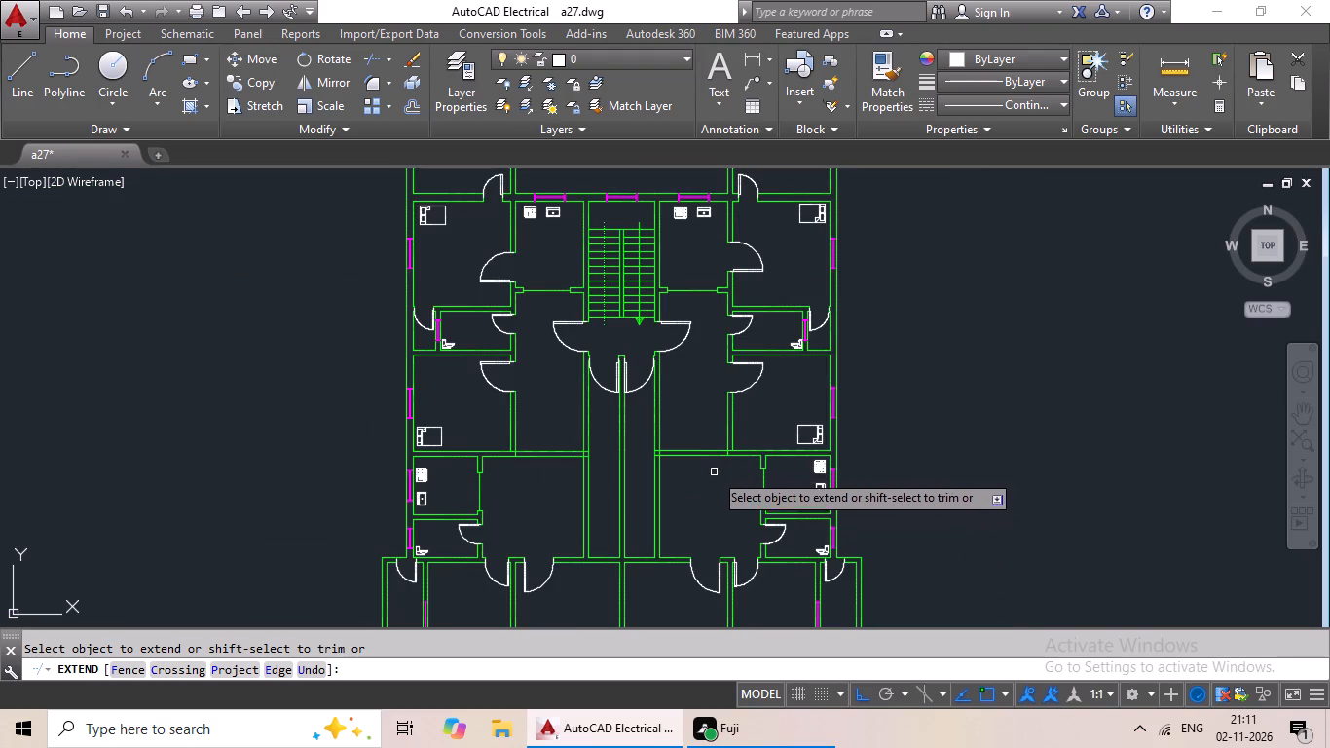
{"action": "middle_click_drag", "start_coordinate": [674, 505], "coordinate": [611, 503]}
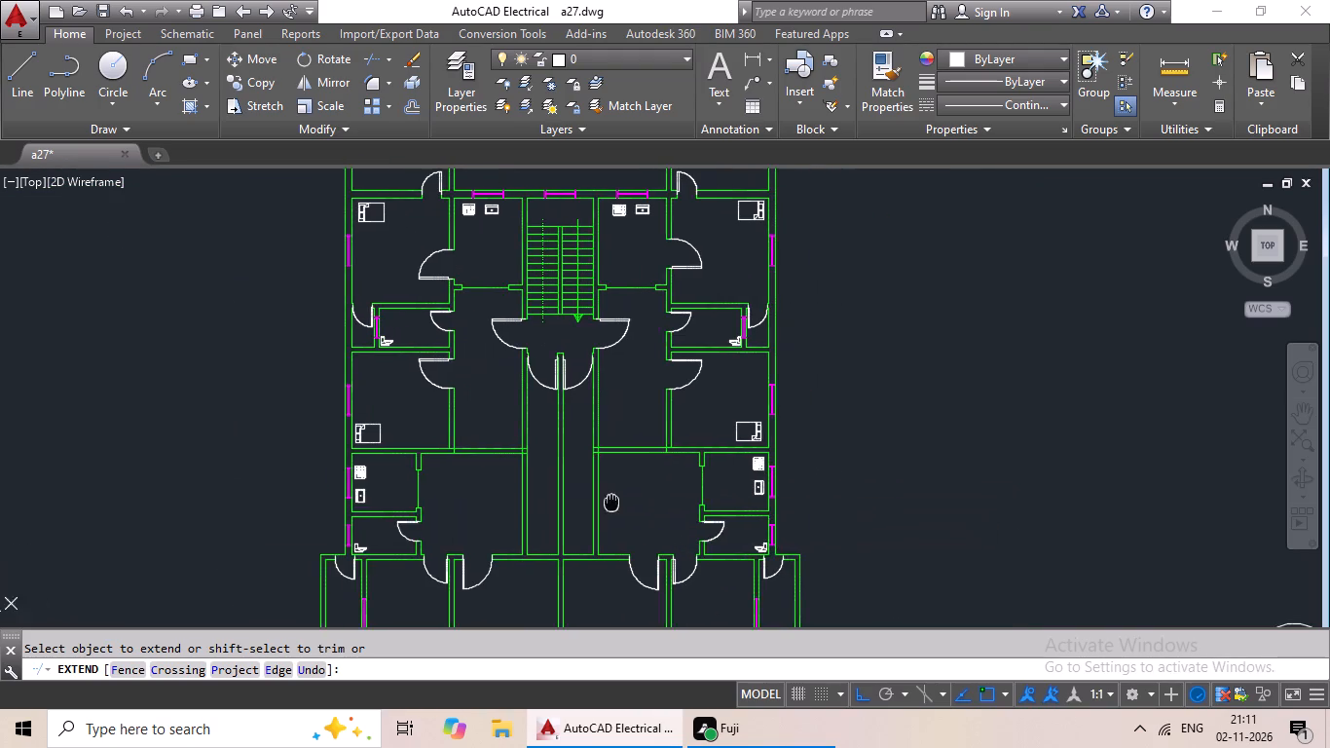
{"action": "middle_click_drag", "start_coordinate": [611, 503], "coordinate": [600, 504]}
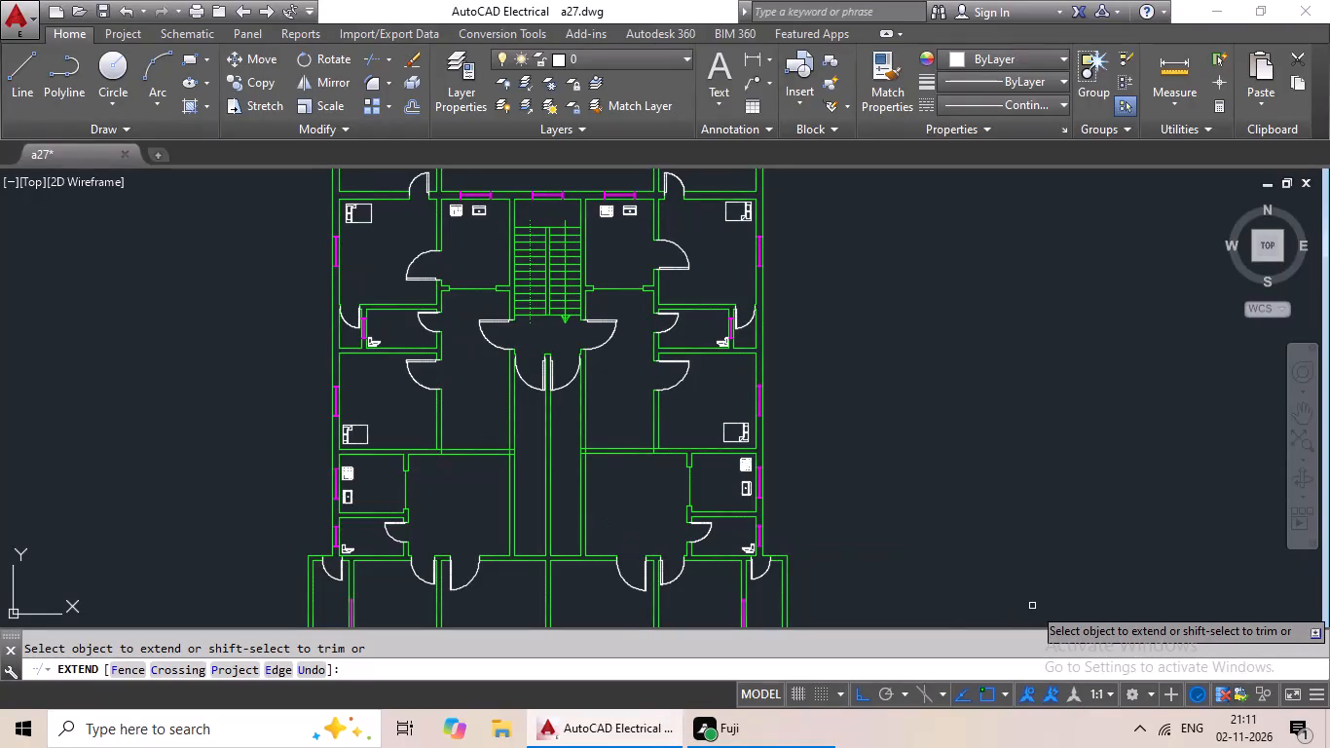
{"action": "key", "text": "Escape"}
{"action": "key", "text": "Escape"}
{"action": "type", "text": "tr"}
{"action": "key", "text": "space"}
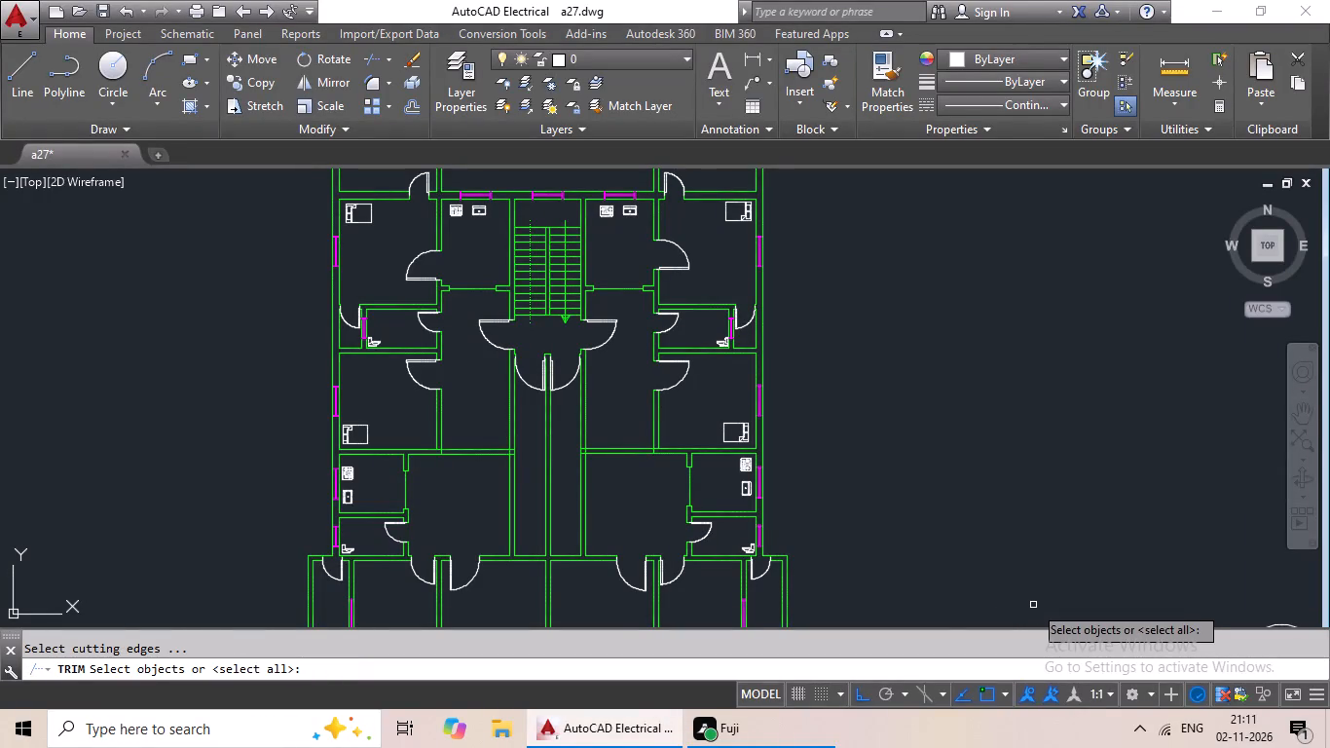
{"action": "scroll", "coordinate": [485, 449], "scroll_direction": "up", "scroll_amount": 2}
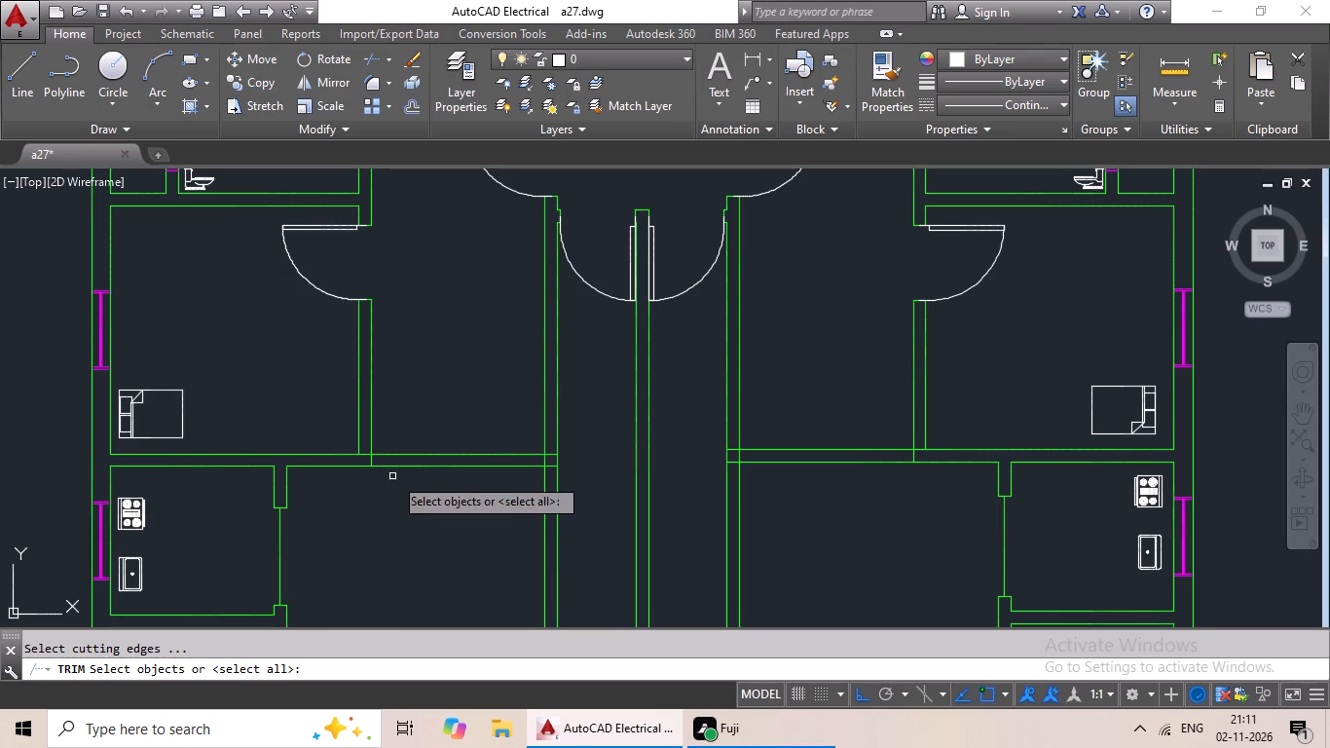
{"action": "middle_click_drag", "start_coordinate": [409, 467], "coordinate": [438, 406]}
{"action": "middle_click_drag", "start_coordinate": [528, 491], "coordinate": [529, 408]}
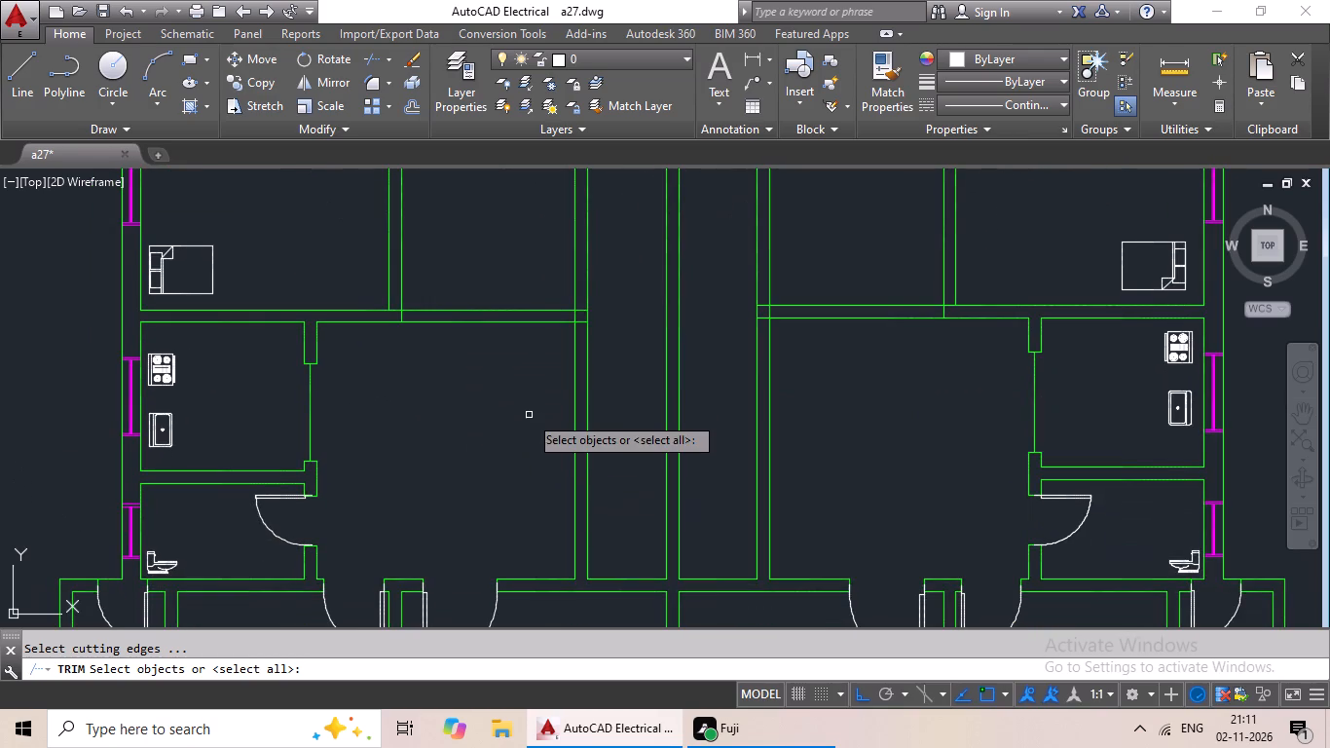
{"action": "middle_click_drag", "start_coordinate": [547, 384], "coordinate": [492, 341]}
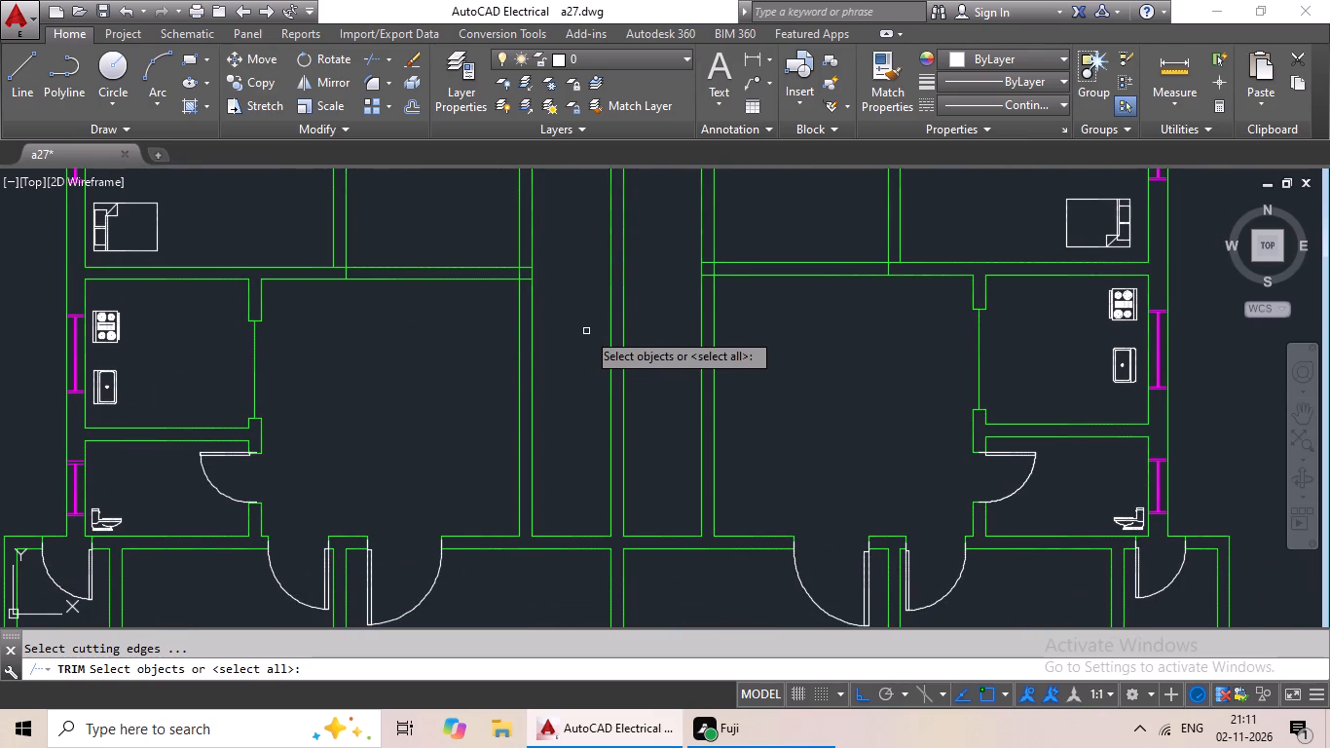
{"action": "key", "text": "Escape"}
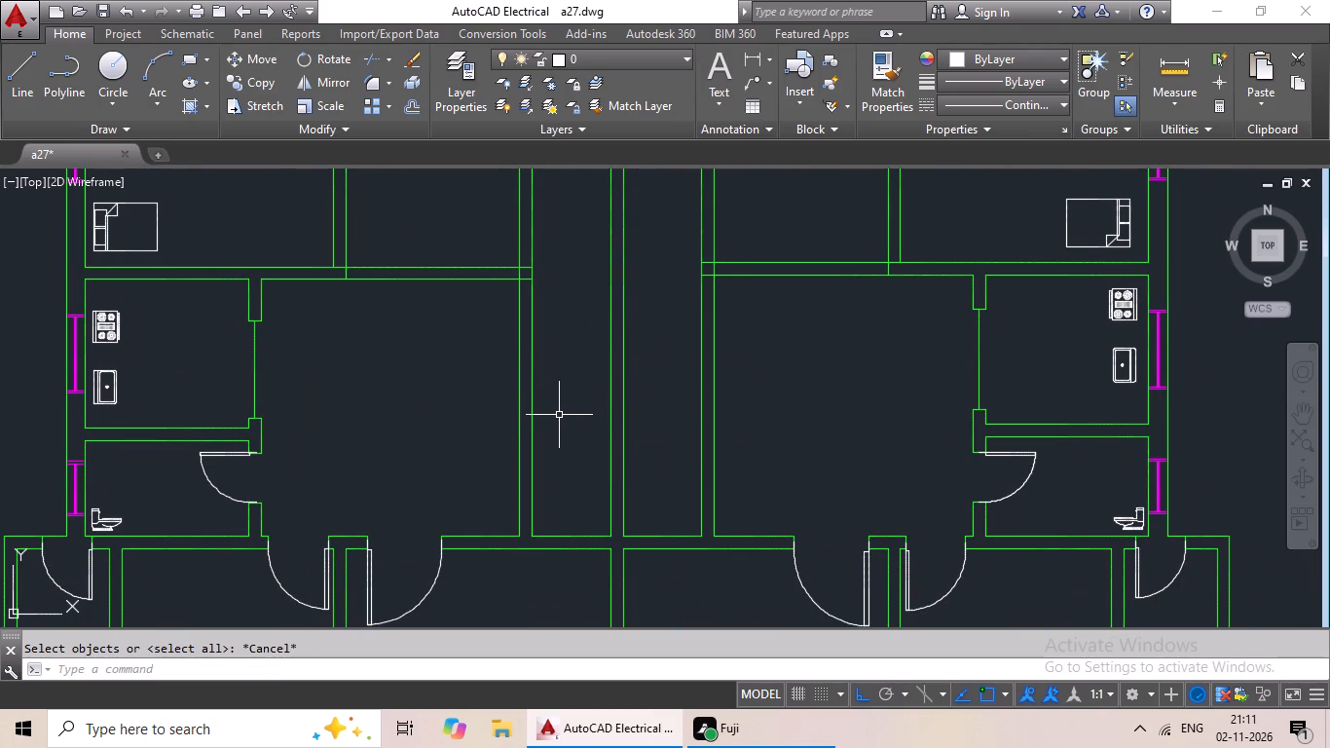
Extend the north line of the lower bedrooms' wall across the south ends of the two corridor walls.
{"action": "key", "text": "e"}
{"action": "key", "text": "x"}
{"action": "key", "text": "space"}
{"action": "key", "text": "space"}
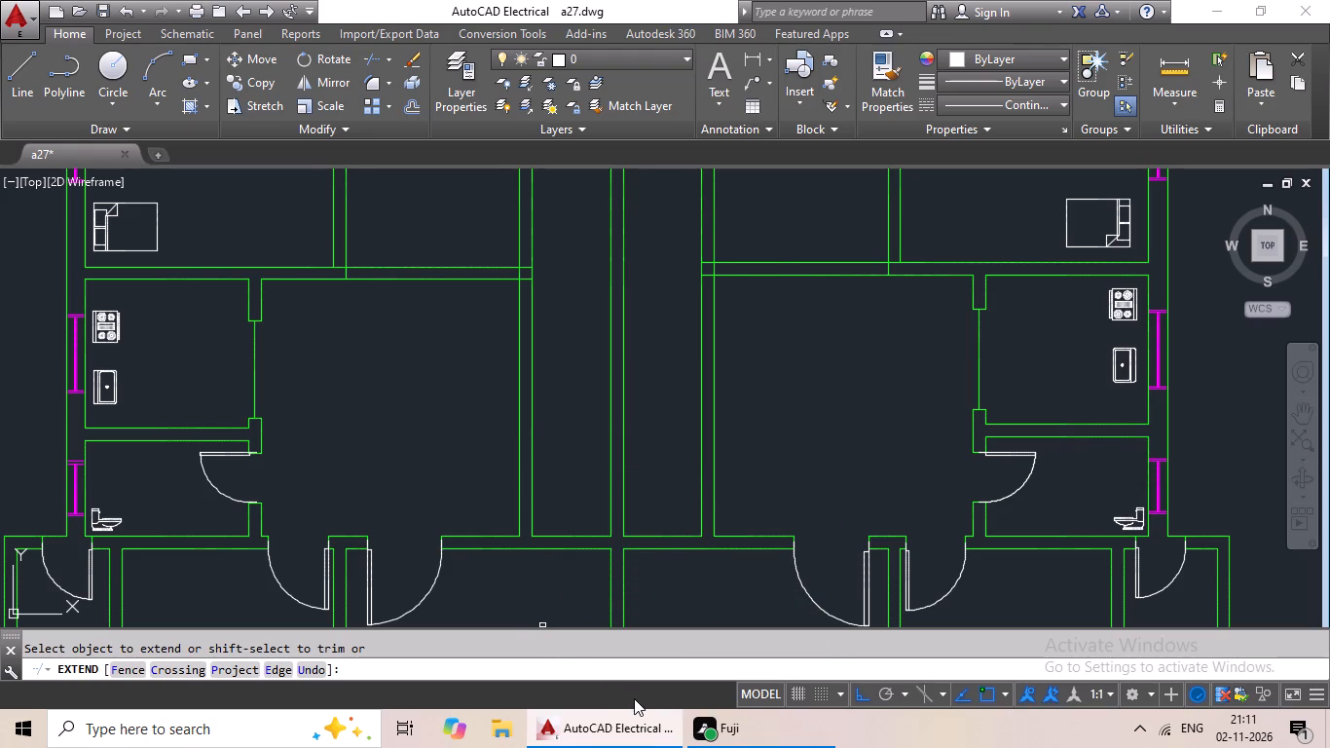
{"action": "scroll", "coordinate": [646, 706], "scroll_direction": "up", "scroll_amount": 2}
{"action": "scroll", "coordinate": [704, 665], "scroll_direction": "down", "scroll_amount": 2}
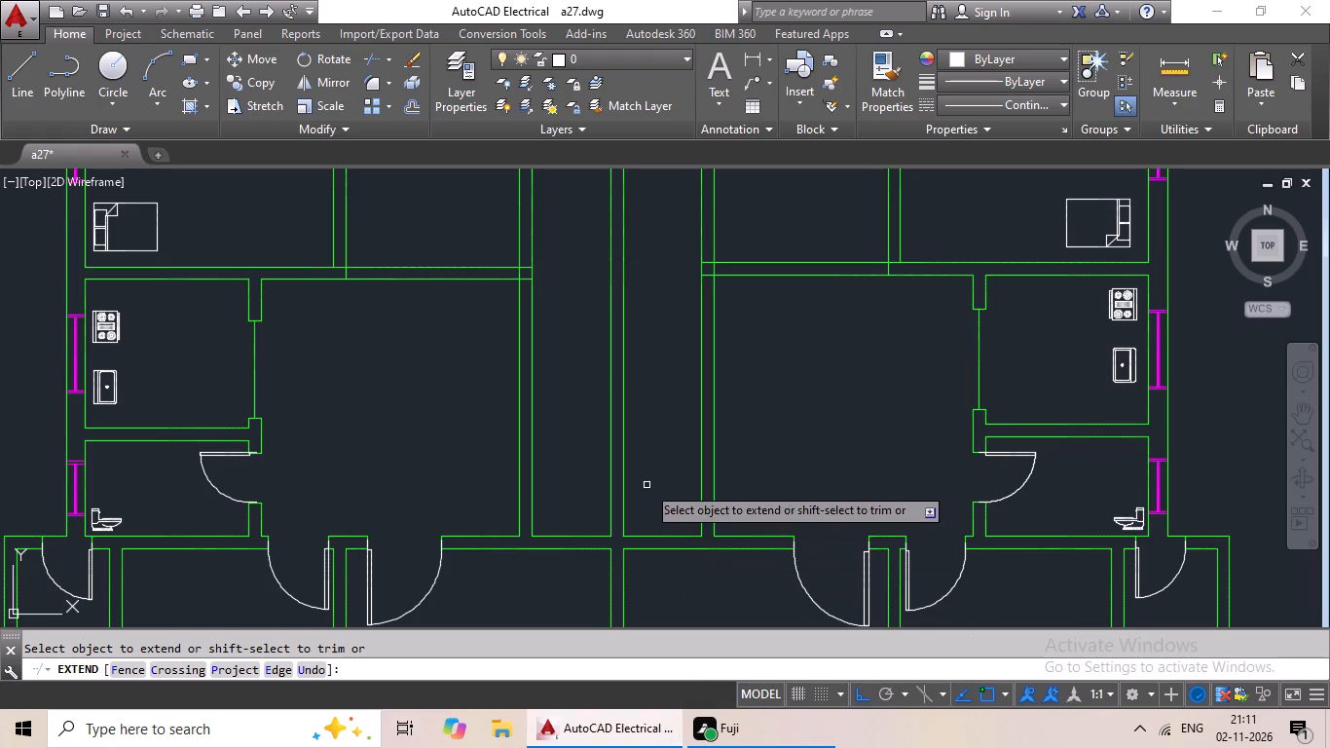
{"action": "middle_click_drag", "start_coordinate": [646, 483], "coordinate": [638, 284]}
{"action": "scroll", "coordinate": [632, 316], "scroll_direction": "down", "scroll_amount": 1}
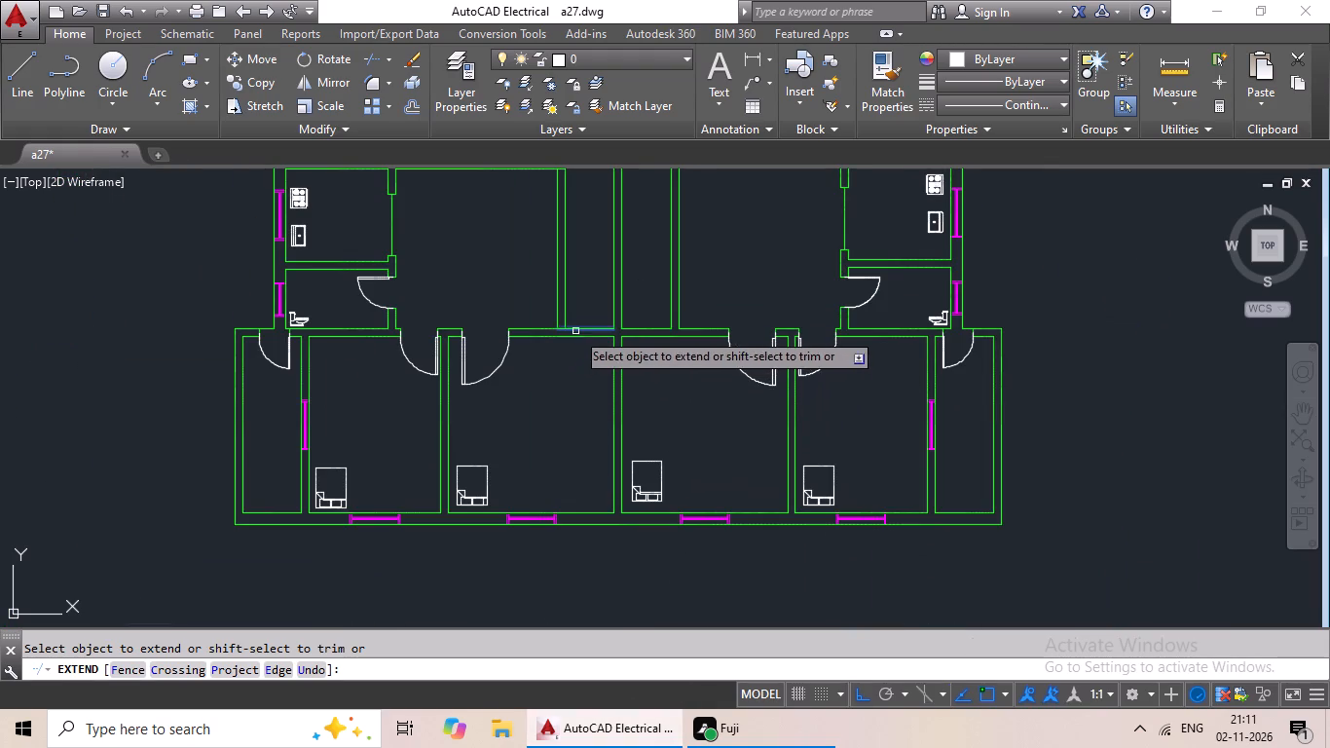
{"action": "middle_click_drag", "start_coordinate": [450, 296], "coordinate": [449, 445]}
{"action": "middle_click_drag", "start_coordinate": [501, 412], "coordinate": [499, 514]}
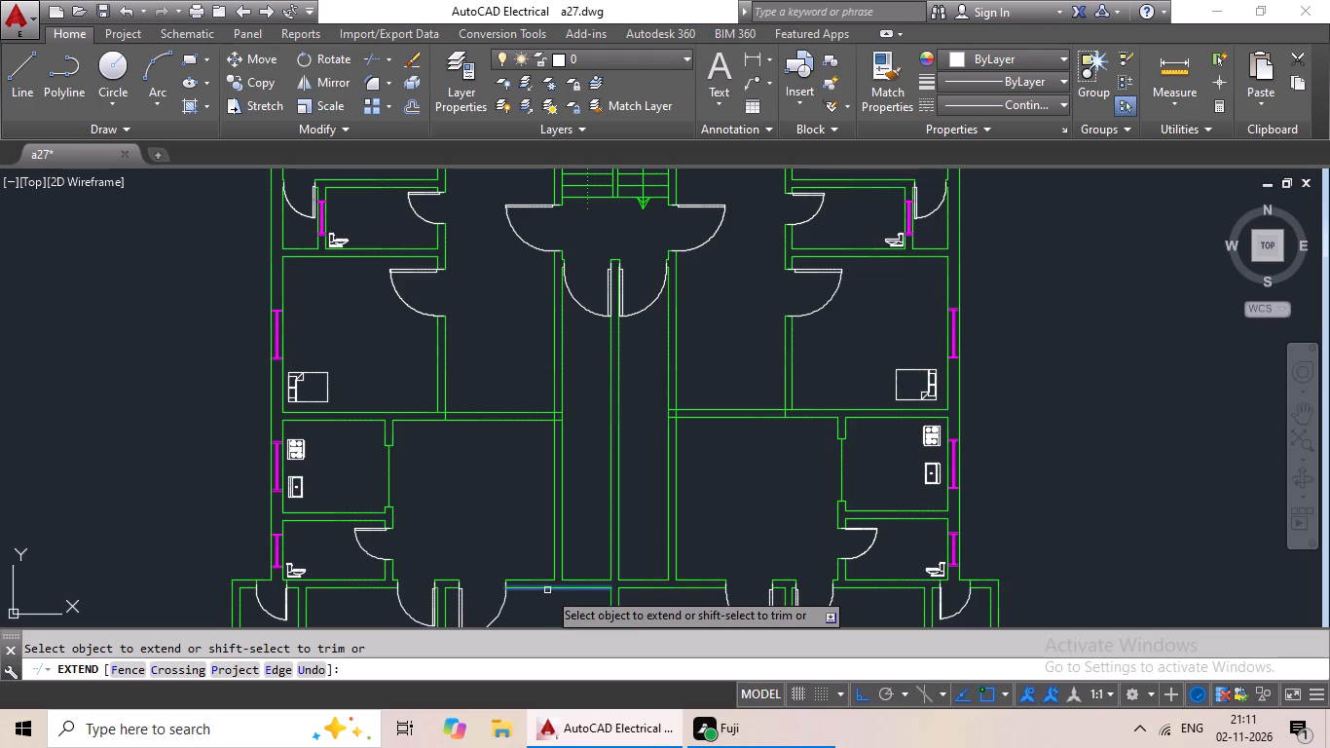
{"action": "left_click", "coordinate": [574, 580]}
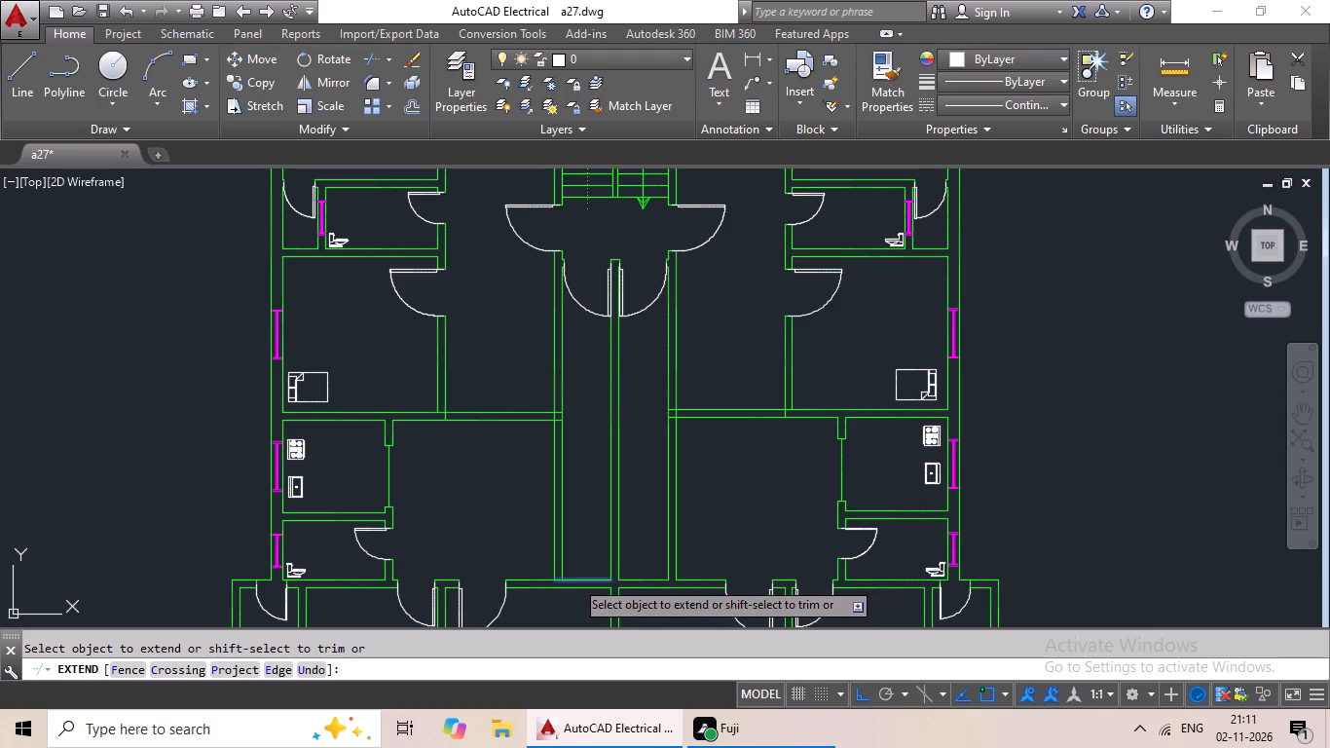
{"action": "left_click", "coordinate": [683, 581]}
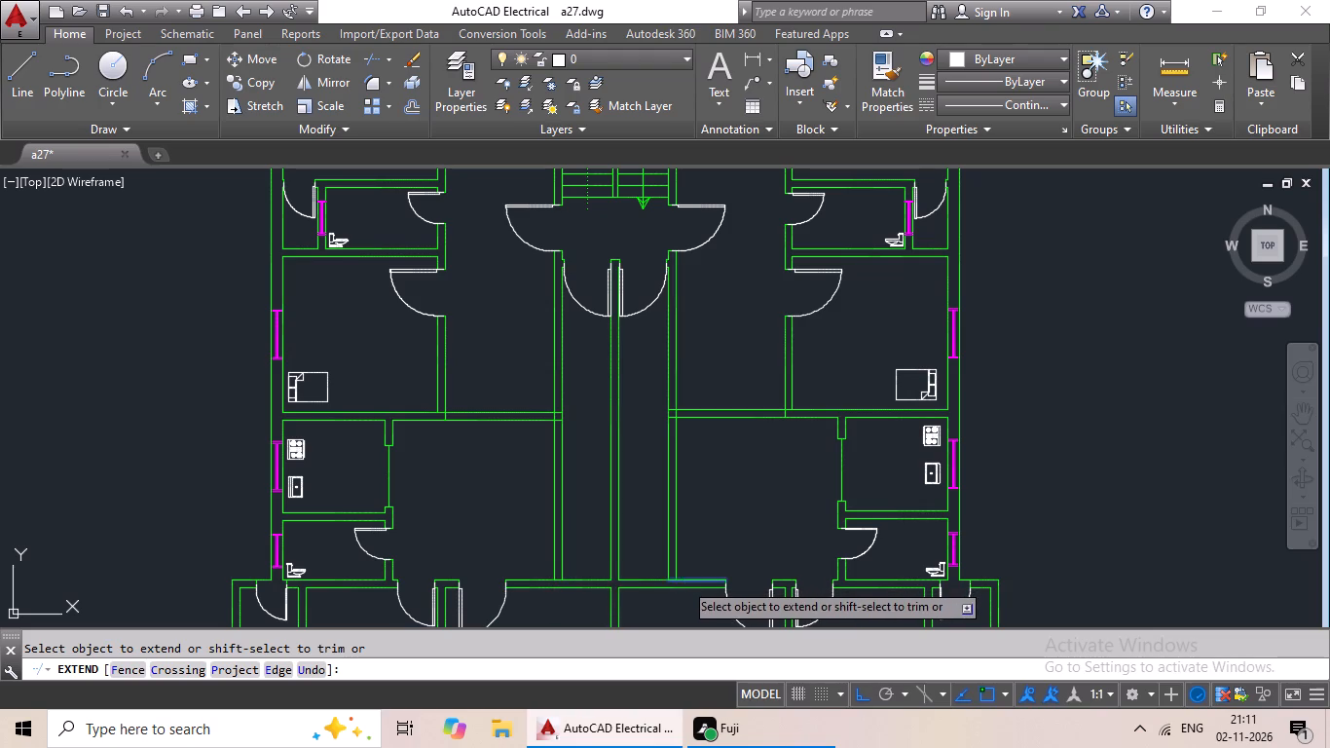
{"action": "middle_click_drag", "start_coordinate": [720, 507], "coordinate": [613, 516]}
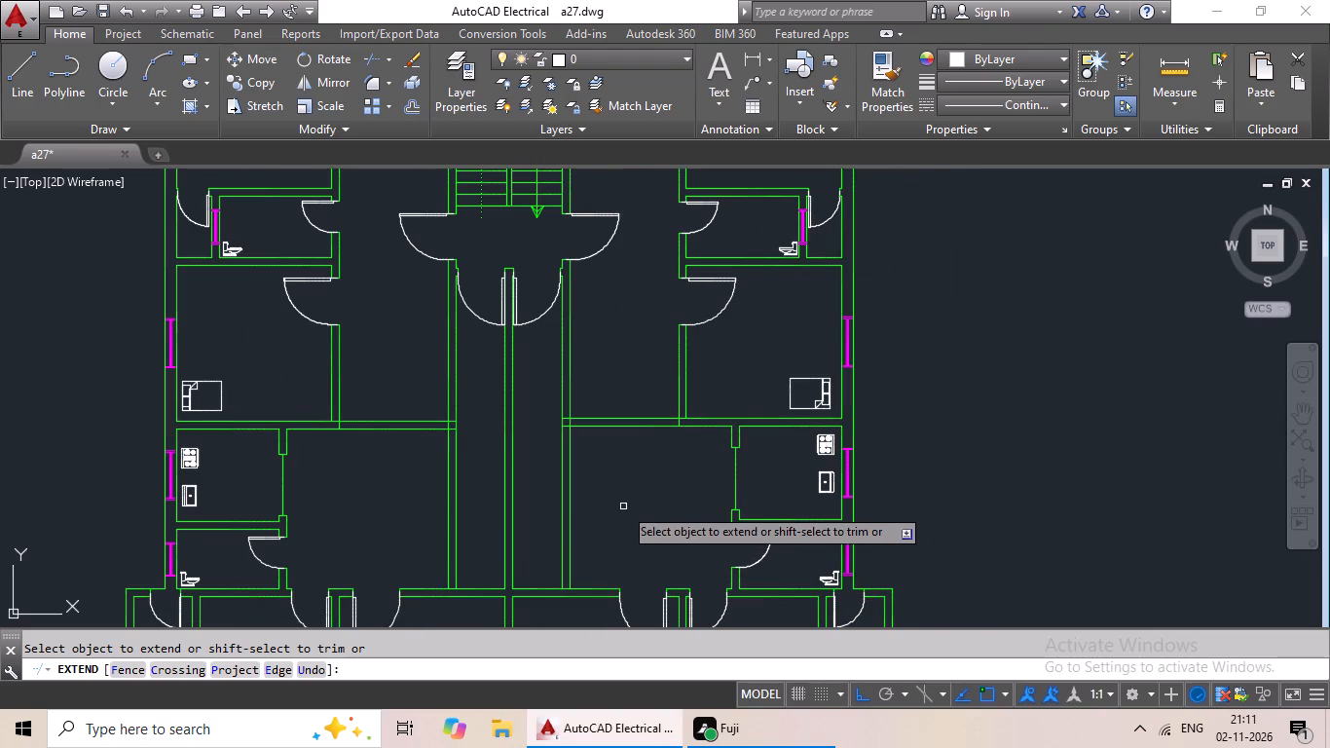
{"action": "left_click", "coordinate": [690, 413]}
{"action": "key", "text": "Escape"}
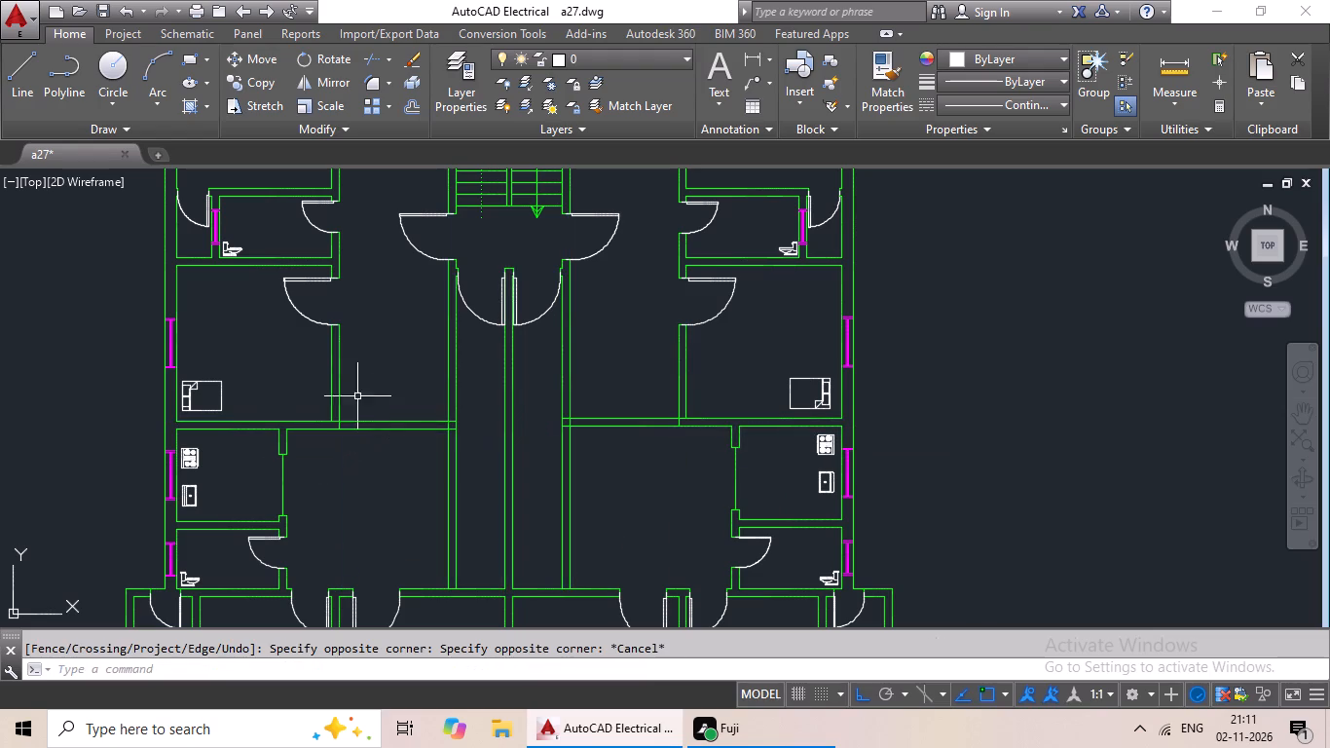
{"action": "key", "text": "Escape"}
Extend the inner lines of the two middle bedrooms' corridor-side walls down to the lower line of their south walls.
{"action": "key", "text": "e"}
{"action": "key", "text": "x"}
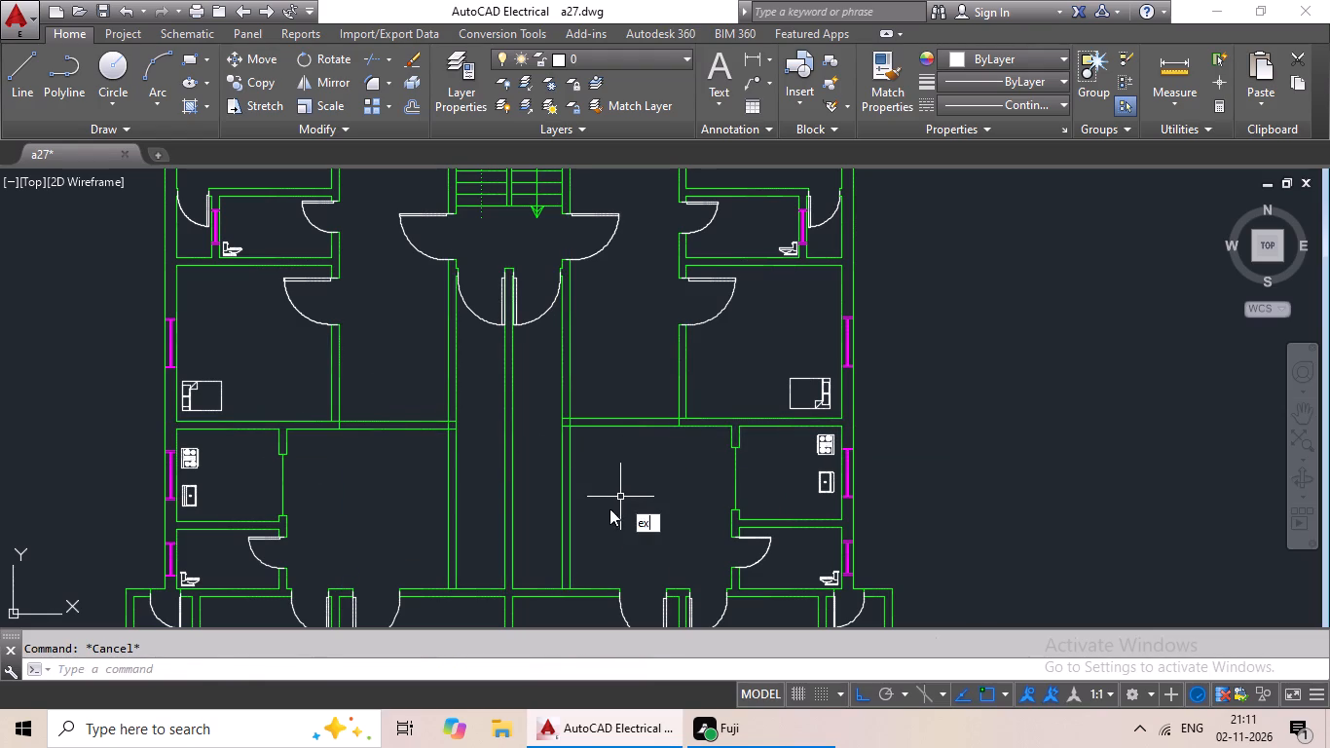
{"action": "key", "text": "space"}
{"action": "key", "text": "space"}
{"action": "left_click", "coordinate": [685, 405]}
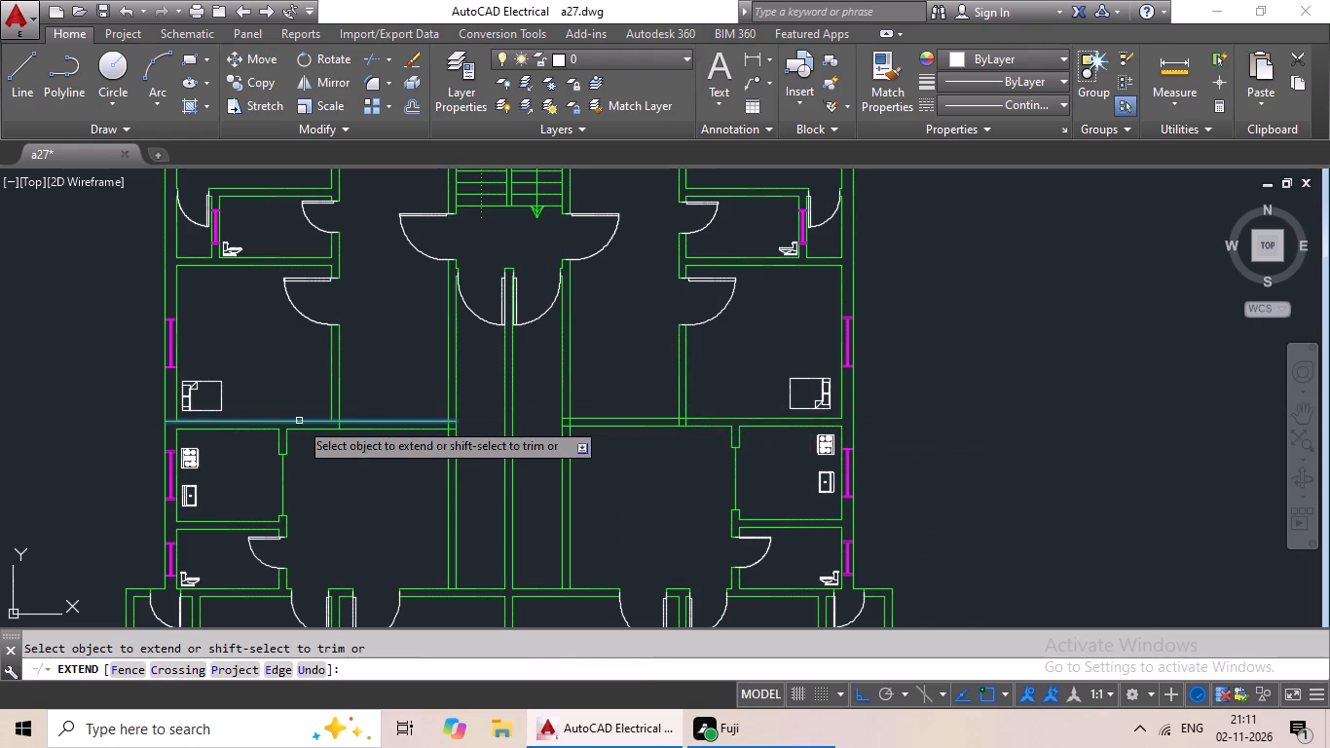
{"action": "left_click", "coordinate": [333, 414]}
{"action": "key", "text": "Escape"}
{"action": "key", "text": "Escape"}
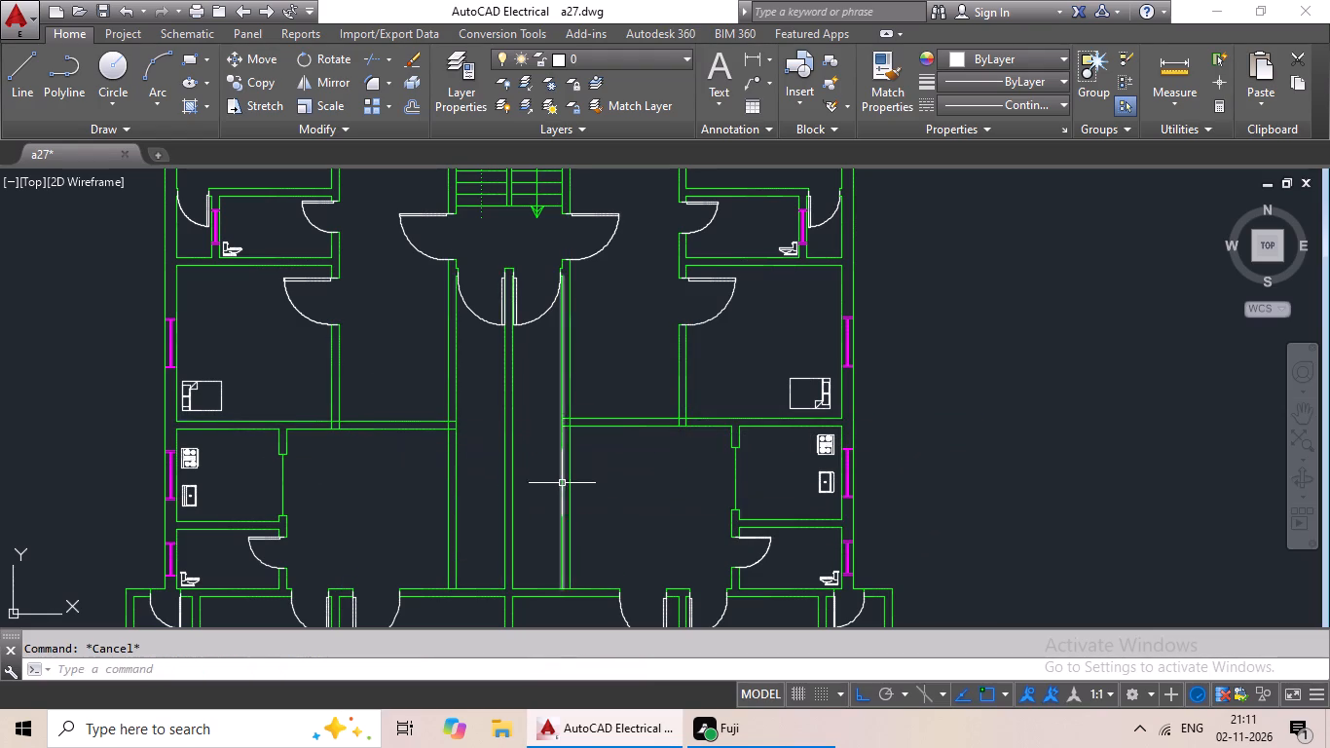
Trim away both corridor walls south of the extended bedroom walls, keeping the central dividing wall.
{"action": "key", "text": "t"}
{"action": "key", "text": "r"}
{"action": "key", "text": "space"}
{"action": "key", "text": "space"}
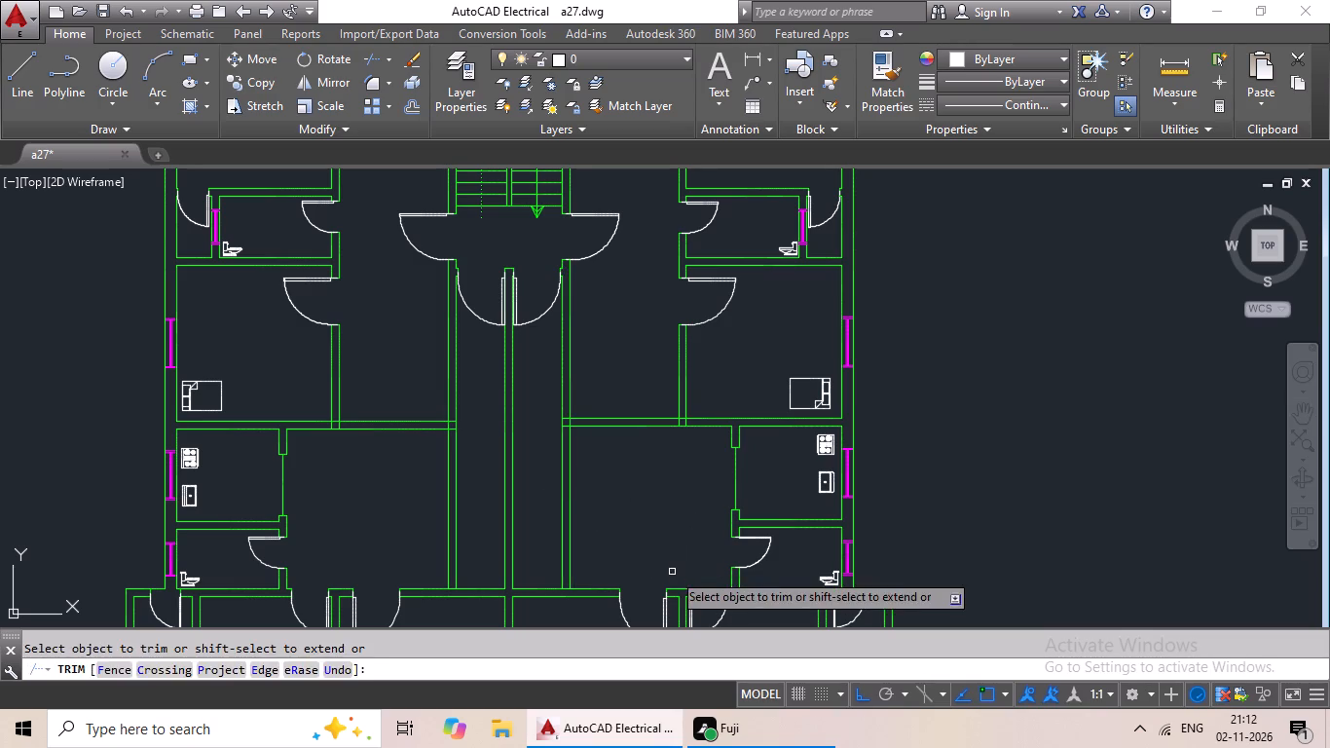
{"action": "key", "text": "space"}
{"action": "key", "text": "space"}
{"action": "key", "text": "space"}
{"action": "left_click_drag", "start_coordinate": [606, 485], "coordinate": [549, 547]}
{"action": "middle_click_drag", "start_coordinate": [606, 513], "coordinate": [641, 405]}
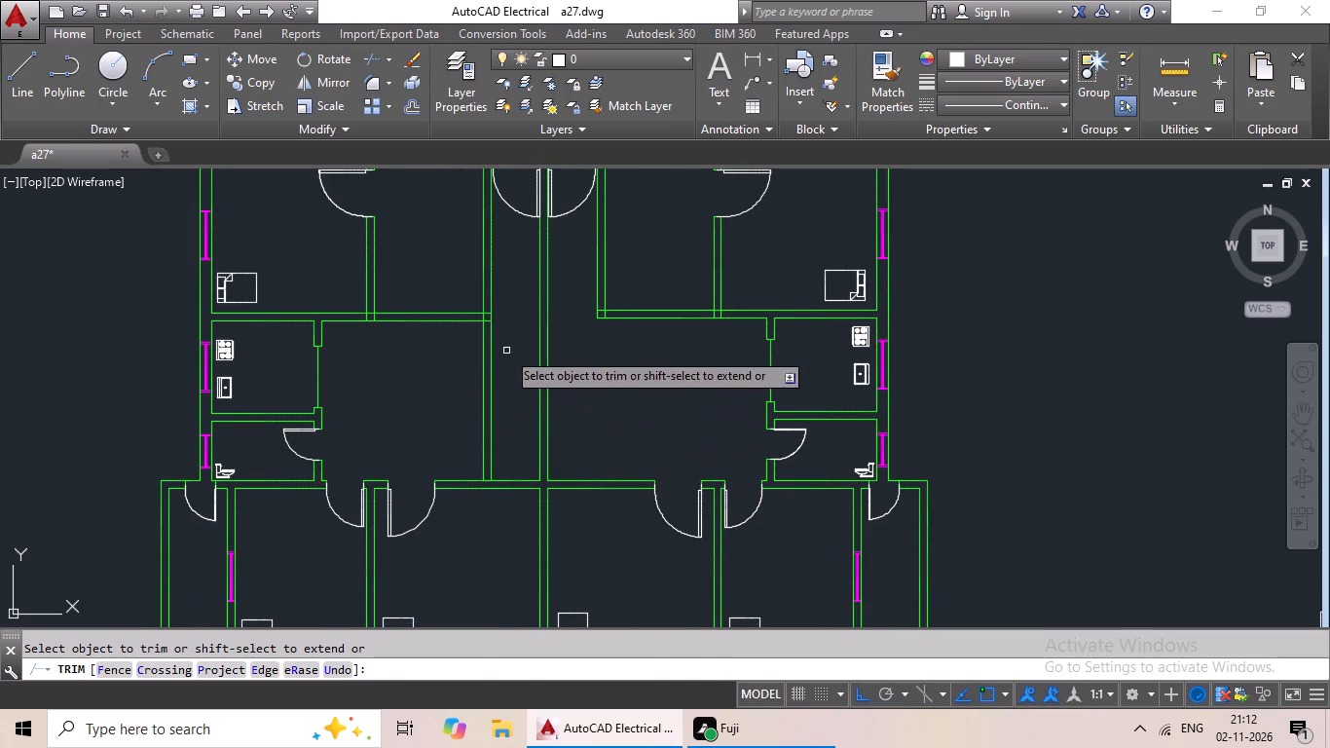
{"action": "left_click_drag", "start_coordinate": [506, 350], "coordinate": [455, 452]}
{"action": "left_click", "coordinate": [453, 466]}
{"action": "scroll", "coordinate": [565, 393], "scroll_direction": "down", "scroll_amount": 2}
{"action": "middle_click_drag", "start_coordinate": [575, 386], "coordinate": [536, 463]}
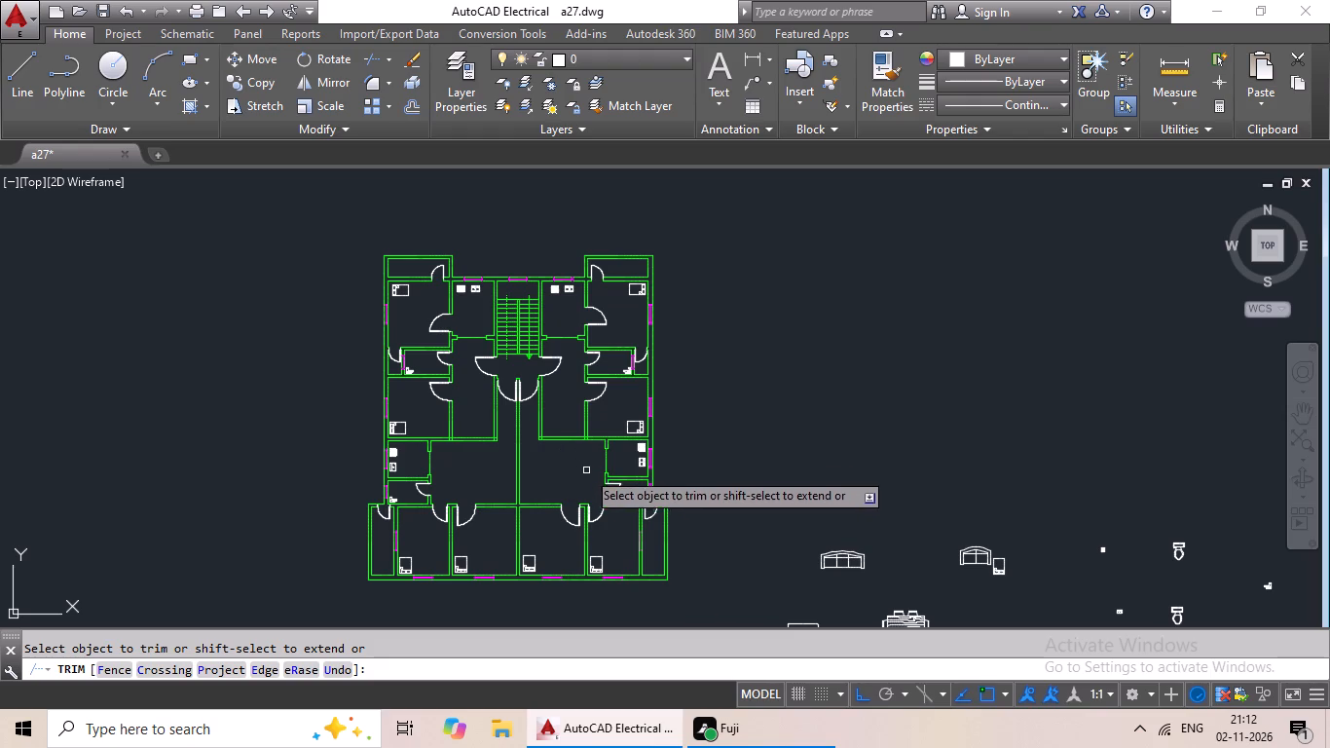
{"action": "middle_click_drag", "start_coordinate": [579, 470], "coordinate": [596, 427]}
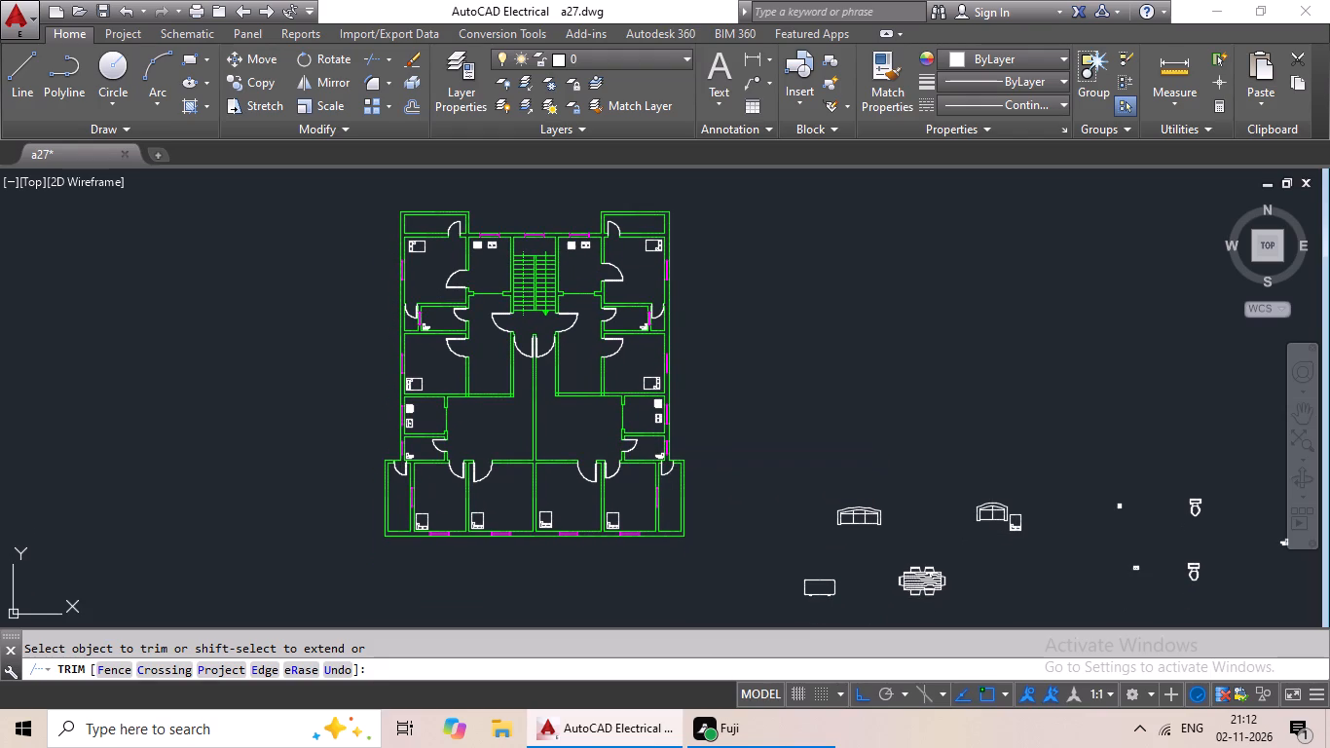
Trim the overlapping lines where the east middle bedroom's west wall meets the extended south wall, forming a clean T-junction.
{"action": "key", "text": "Escape"}
{"action": "key", "text": "Escape"}
{"action": "key", "text": "t"}
{"action": "key", "text": "e"}
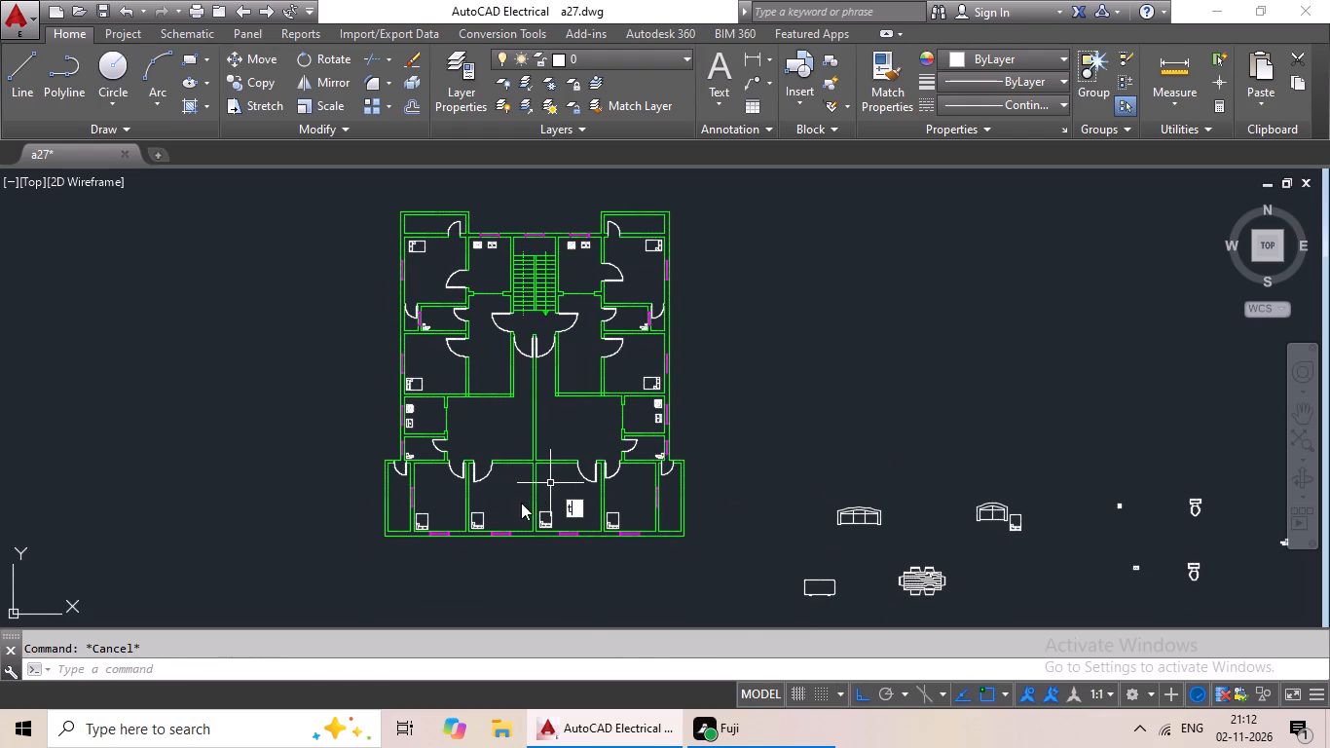
{"action": "key", "text": "Escape"}
{"action": "key", "text": "Escape"}
{"action": "type", "text": "tr"}
{"action": "key", "text": "space"}
{"action": "key", "text": "space"}
{"action": "scroll", "coordinate": [606, 385], "scroll_direction": "up", "scroll_amount": 1}
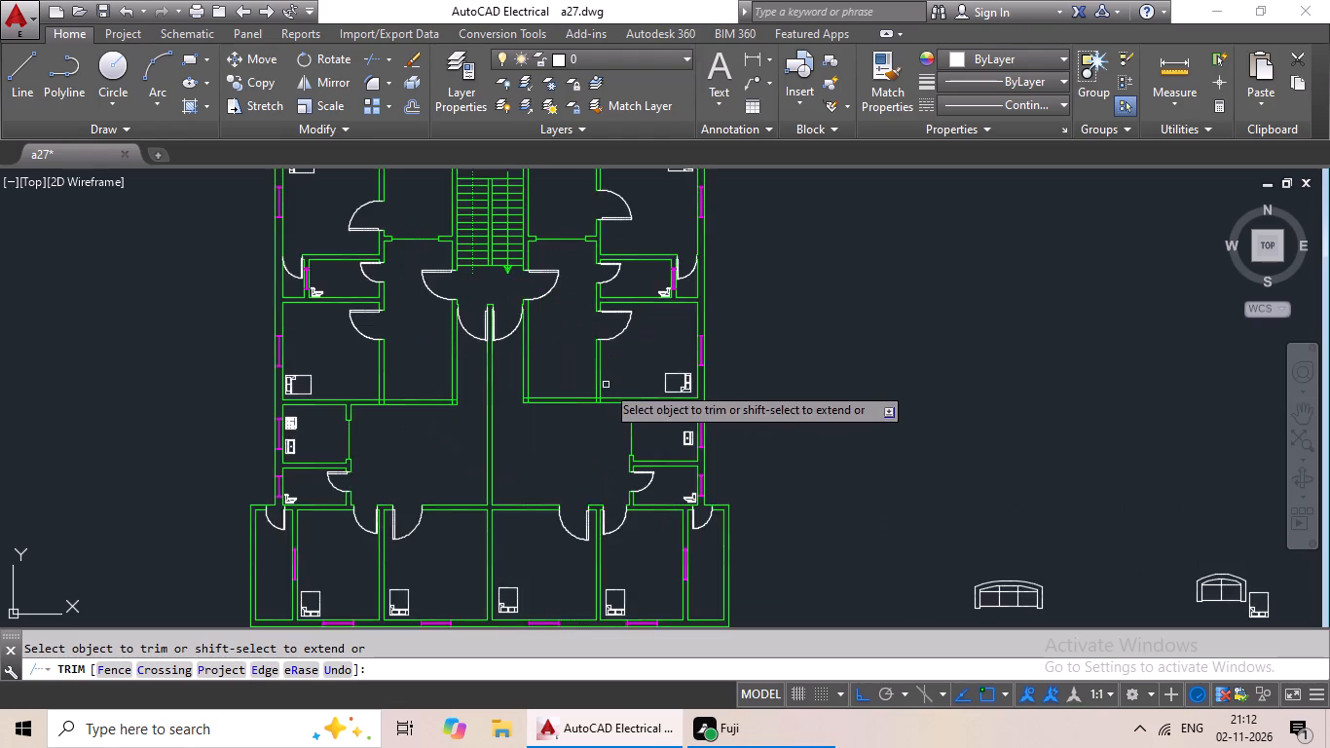
{"action": "scroll", "coordinate": [606, 395], "scroll_direction": "up", "scroll_amount": 6}
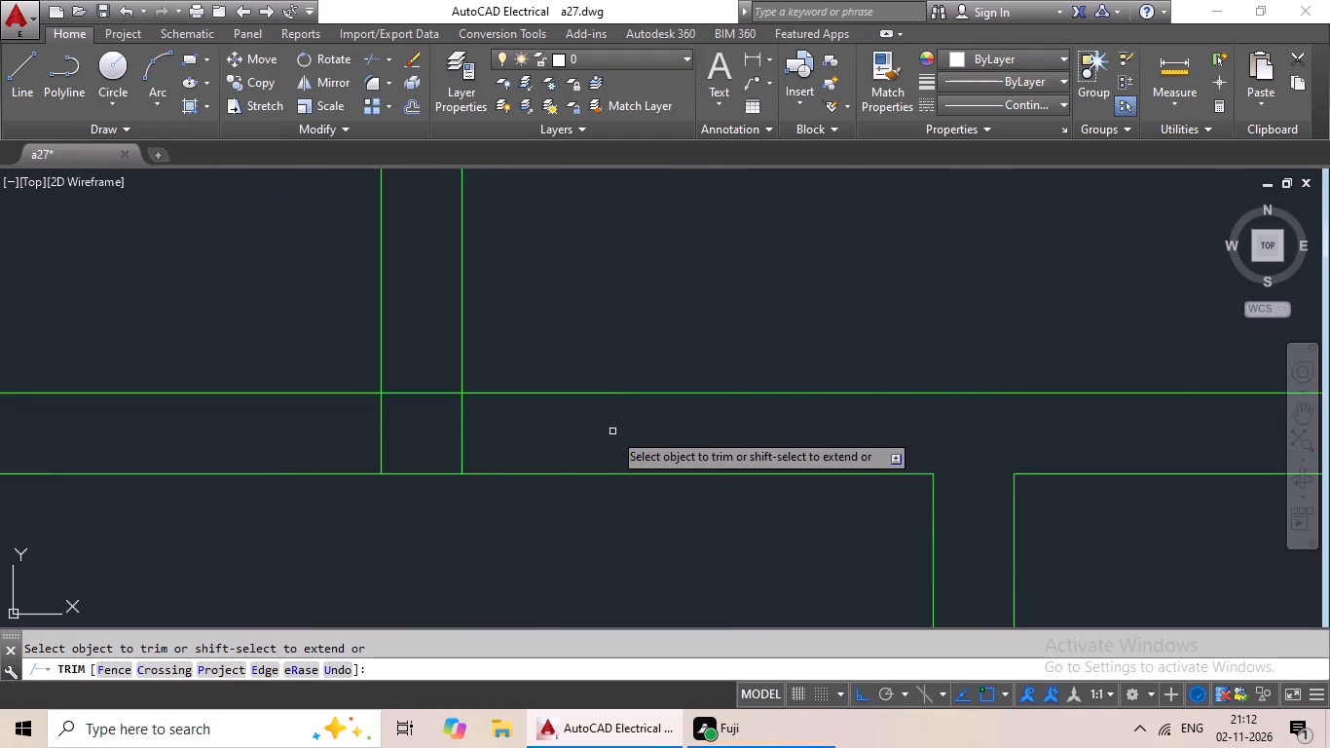
{"action": "left_click_drag", "start_coordinate": [600, 436], "coordinate": [330, 466]}
{"action": "left_click", "coordinate": [330, 467]}
{"action": "left_click_drag", "start_coordinate": [419, 349], "coordinate": [420, 430]}
{"action": "left_click", "coordinate": [420, 430]}
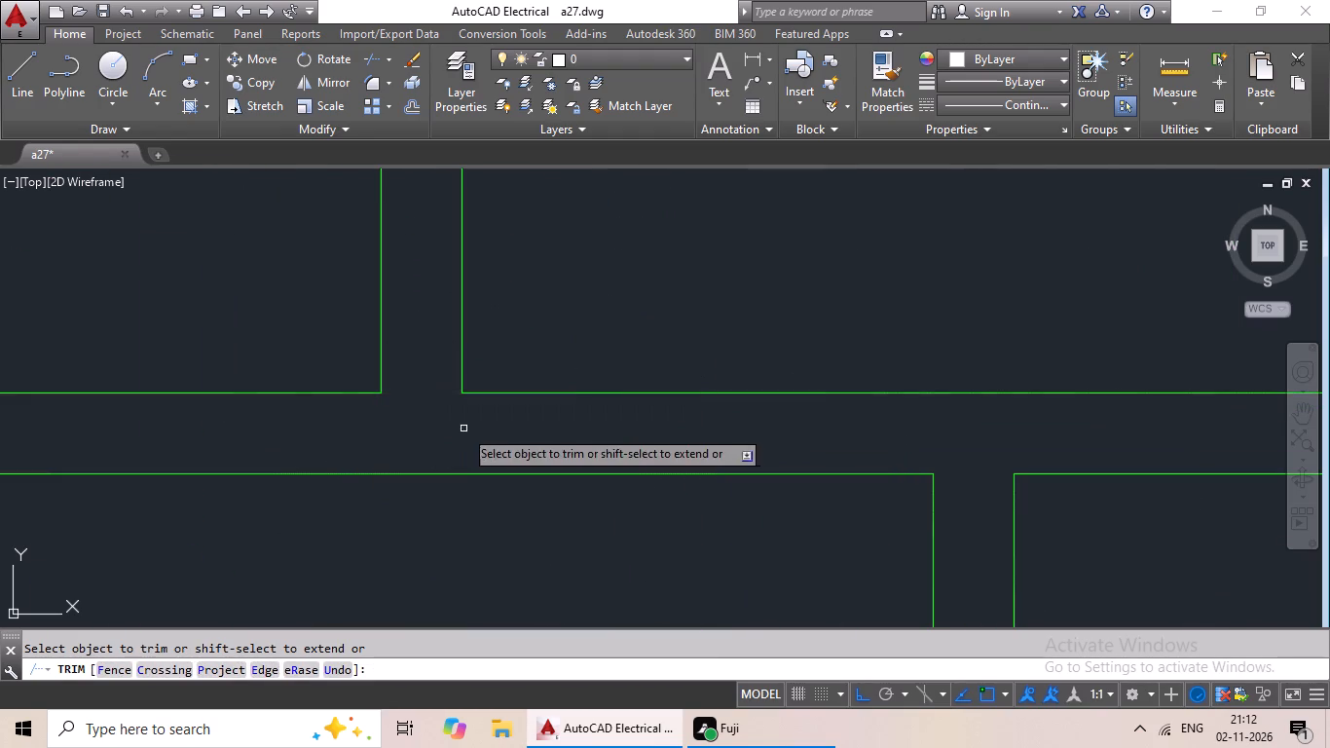
Trim the overlapping inner lines at the corner of the east corridor wall and the extended south wall.
{"action": "scroll", "coordinate": [504, 421], "scroll_direction": "down", "scroll_amount": 3}
{"action": "middle_click_drag", "start_coordinate": [203, 447], "coordinate": [500, 451]}
{"action": "scroll", "coordinate": [503, 409], "scroll_direction": "up", "scroll_amount": 3}
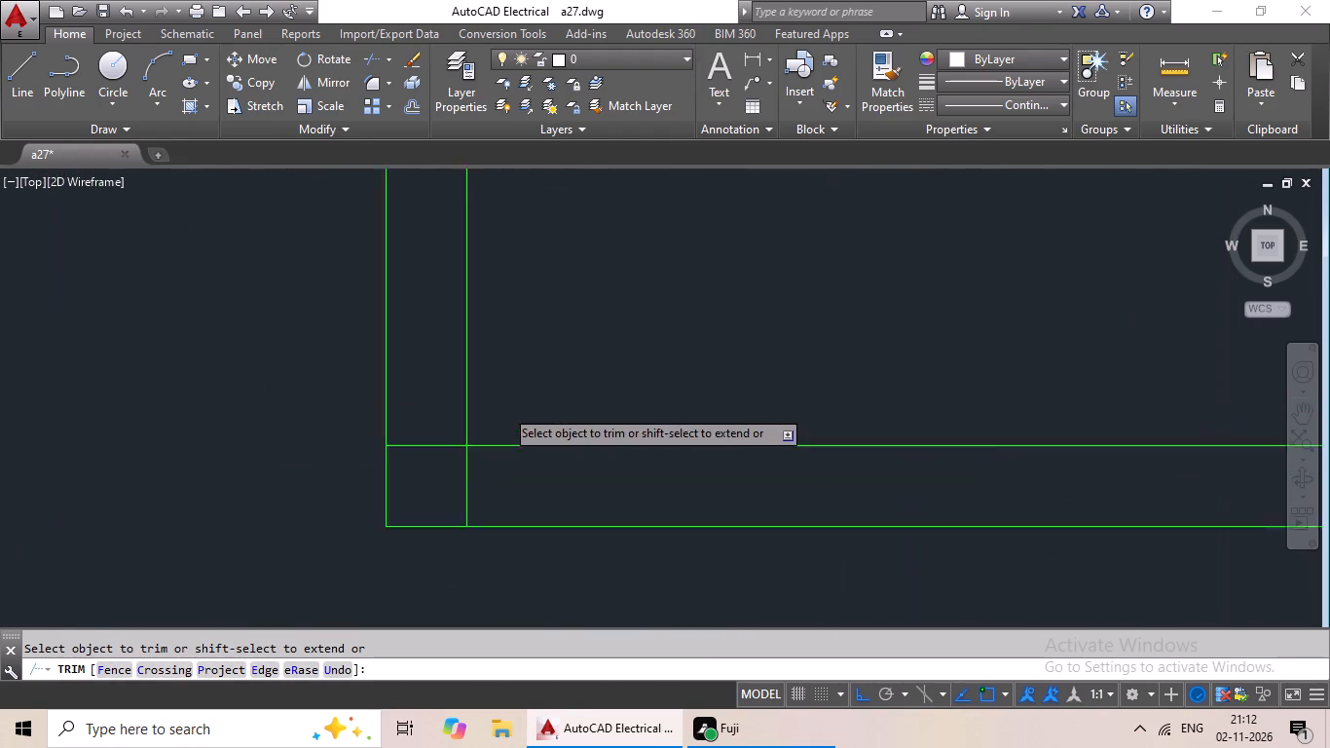
{"action": "scroll", "coordinate": [504, 408], "scroll_direction": "up", "scroll_amount": 2}
{"action": "middle_click_drag", "start_coordinate": [469, 483], "coordinate": [501, 331]}
{"action": "scroll", "coordinate": [442, 431], "scroll_direction": "up", "scroll_amount": 1}
{"action": "left_click_drag", "start_coordinate": [546, 399], "coordinate": [329, 530]}
{"action": "left_click", "coordinate": [332, 525]}
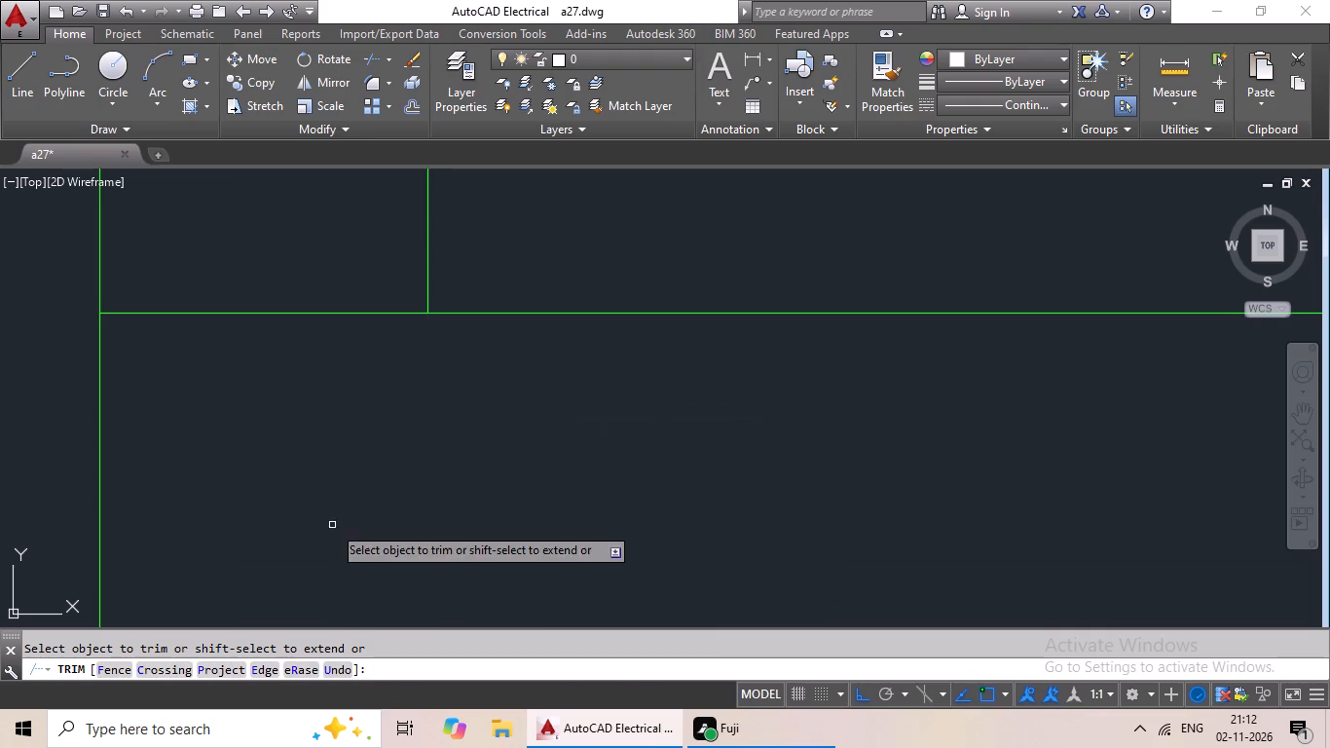
{"action": "scroll", "coordinate": [361, 452], "scroll_direction": "down", "scroll_amount": 3}
{"action": "left_click_drag", "start_coordinate": [355, 397], "coordinate": [345, 446]}
{"action": "left_click", "coordinate": [345, 446]}
Trim the overlapping inner lines at the corner of the west corridor wall and the extended south wall.
{"action": "scroll", "coordinate": [350, 447], "scroll_direction": "down", "scroll_amount": 3}
{"action": "middle_click_drag", "start_coordinate": [373, 537], "coordinate": [487, 456]}
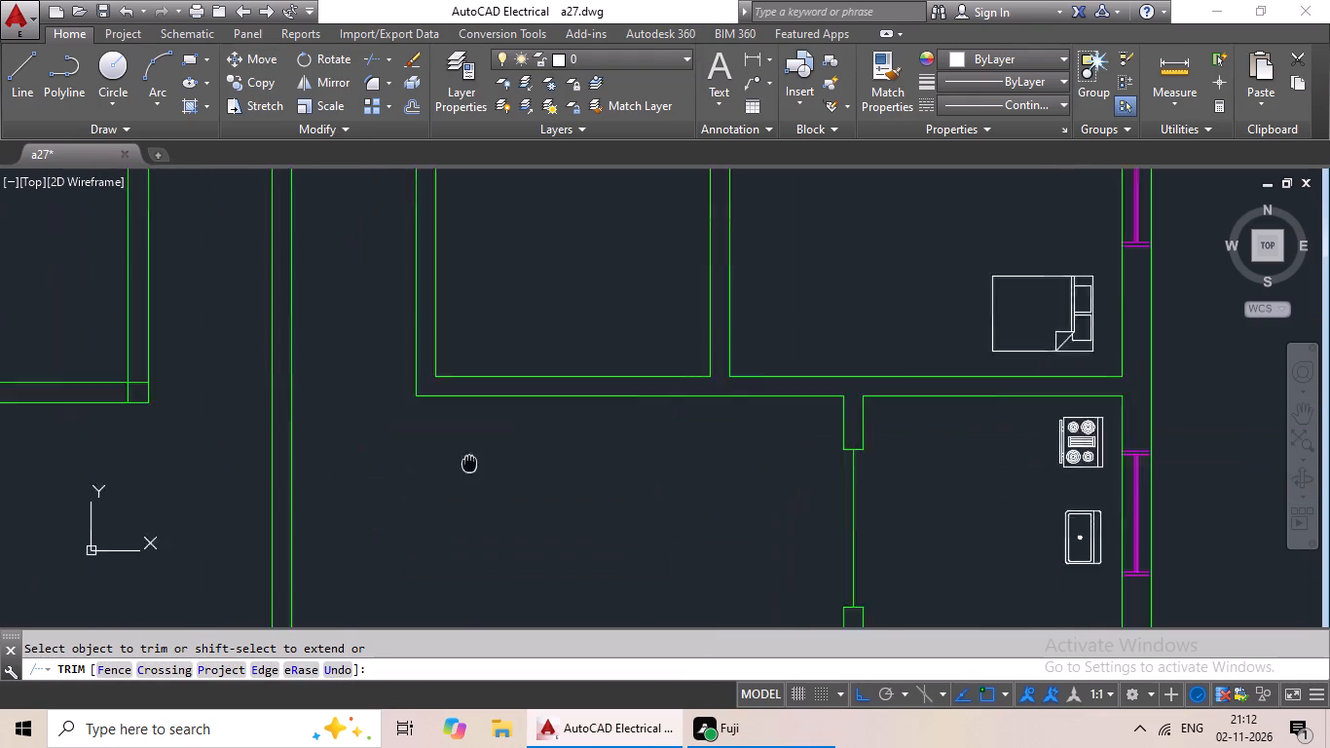
{"action": "middle_click_drag", "start_coordinate": [487, 456], "coordinate": [501, 451]}
{"action": "middle_click_drag", "start_coordinate": [233, 409], "coordinate": [416, 408]}
{"action": "scroll", "coordinate": [427, 406], "scroll_direction": "down", "scroll_amount": 2}
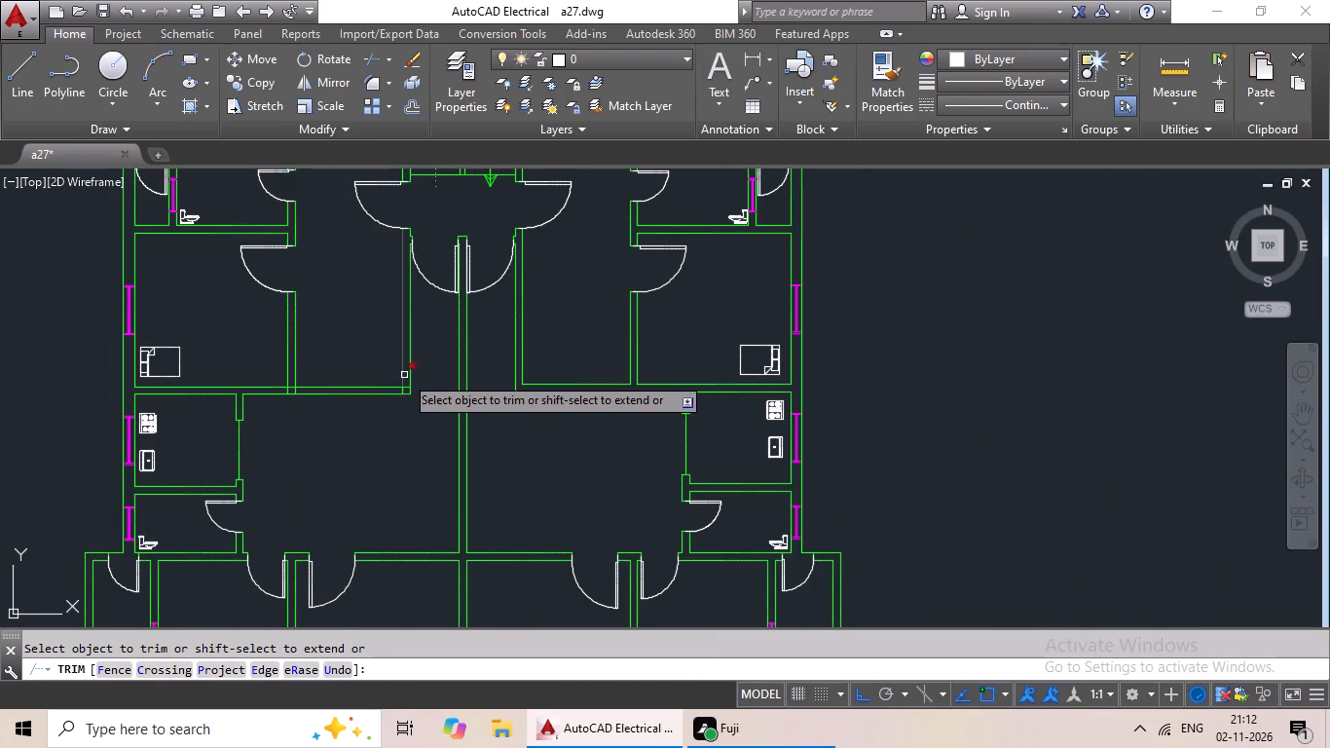
{"action": "scroll", "coordinate": [413, 388], "scroll_direction": "up", "scroll_amount": 5}
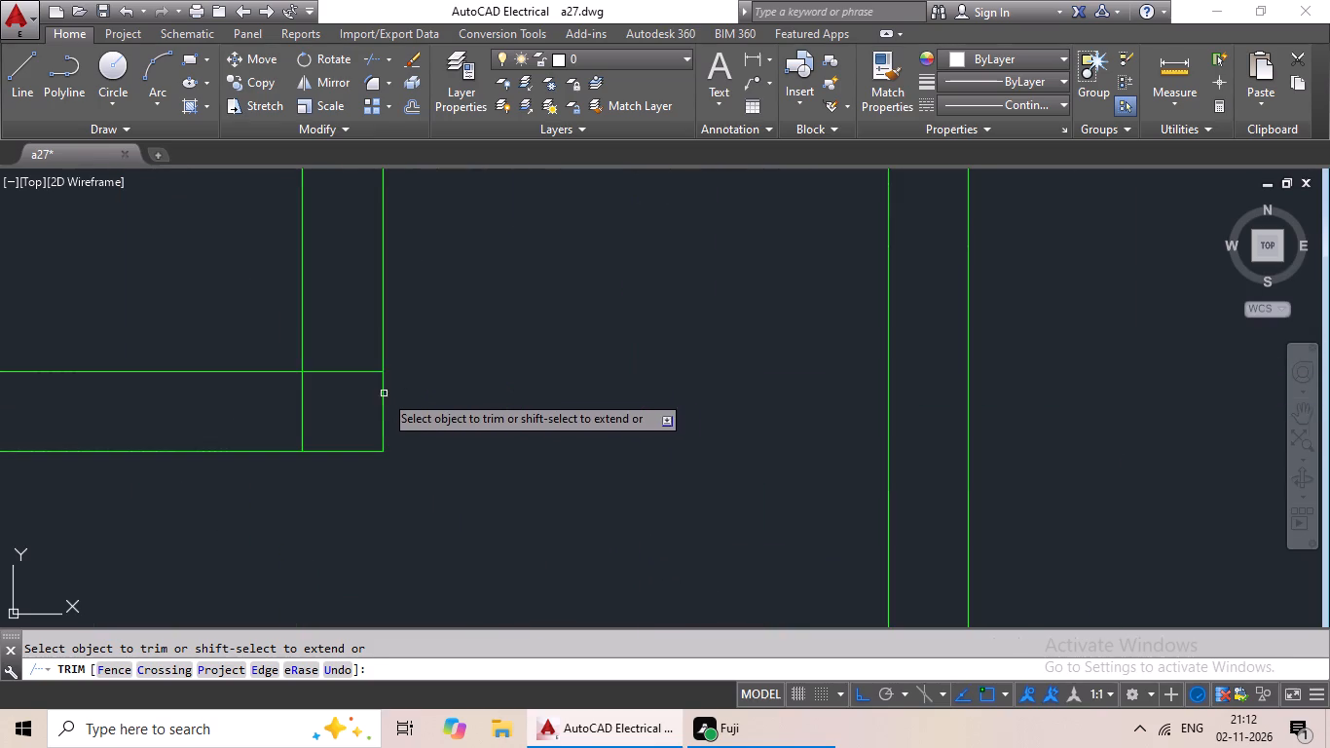
{"action": "scroll", "coordinate": [329, 367], "scroll_direction": "up", "scroll_amount": 1}
{"action": "left_click_drag", "start_coordinate": [346, 352], "coordinate": [329, 395]}
{"action": "left_click", "coordinate": [329, 396]}
{"action": "left_click_drag", "start_coordinate": [364, 382], "coordinate": [235, 430]}
{"action": "left_click_drag", "start_coordinate": [235, 430], "coordinate": [264, 436]}
Trim the overlapping lines where the west middle bedroom's east wall meets the south wall, forming a clean T-junction.
{"action": "scroll", "coordinate": [351, 431], "scroll_direction": "down", "scroll_amount": 2}
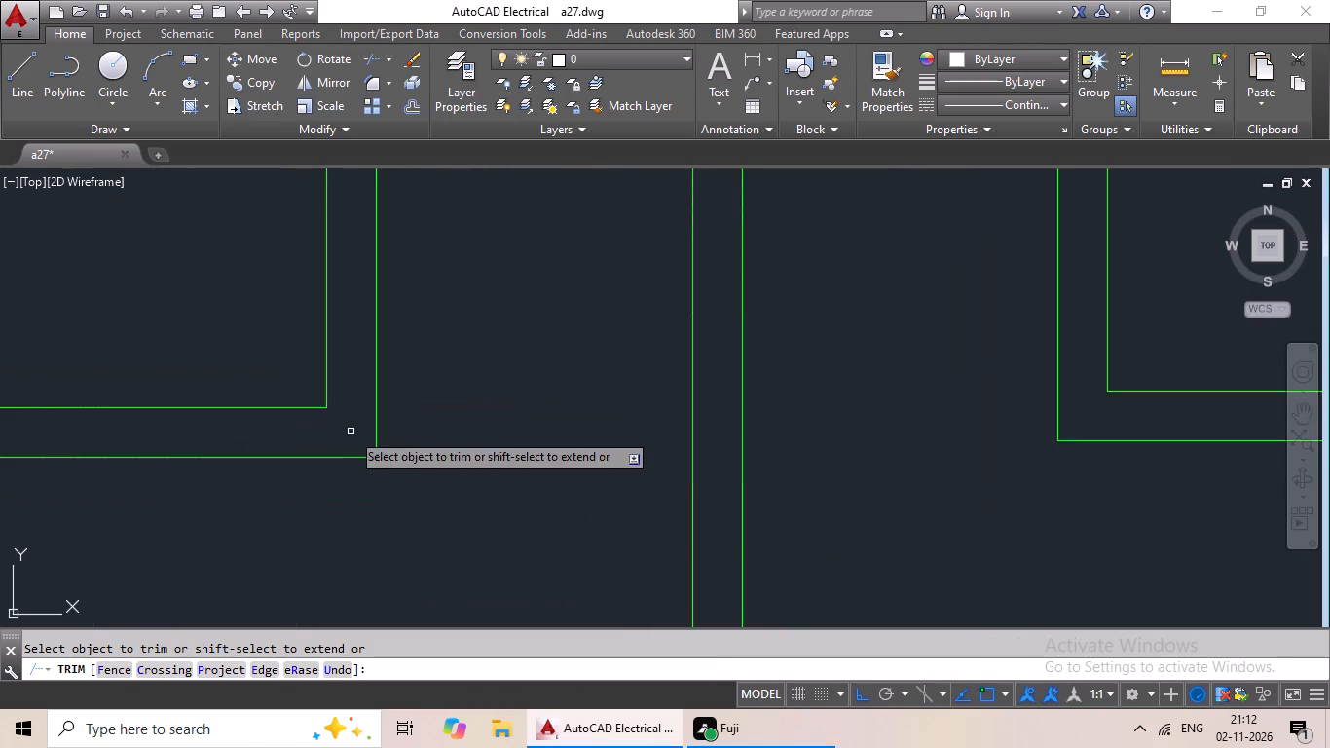
{"action": "middle_click_drag", "start_coordinate": [196, 421], "coordinate": [746, 416]}
{"action": "middle_click_drag", "start_coordinate": [205, 419], "coordinate": [528, 414]}
{"action": "scroll", "coordinate": [526, 415], "scroll_direction": "up", "scroll_amount": 2}
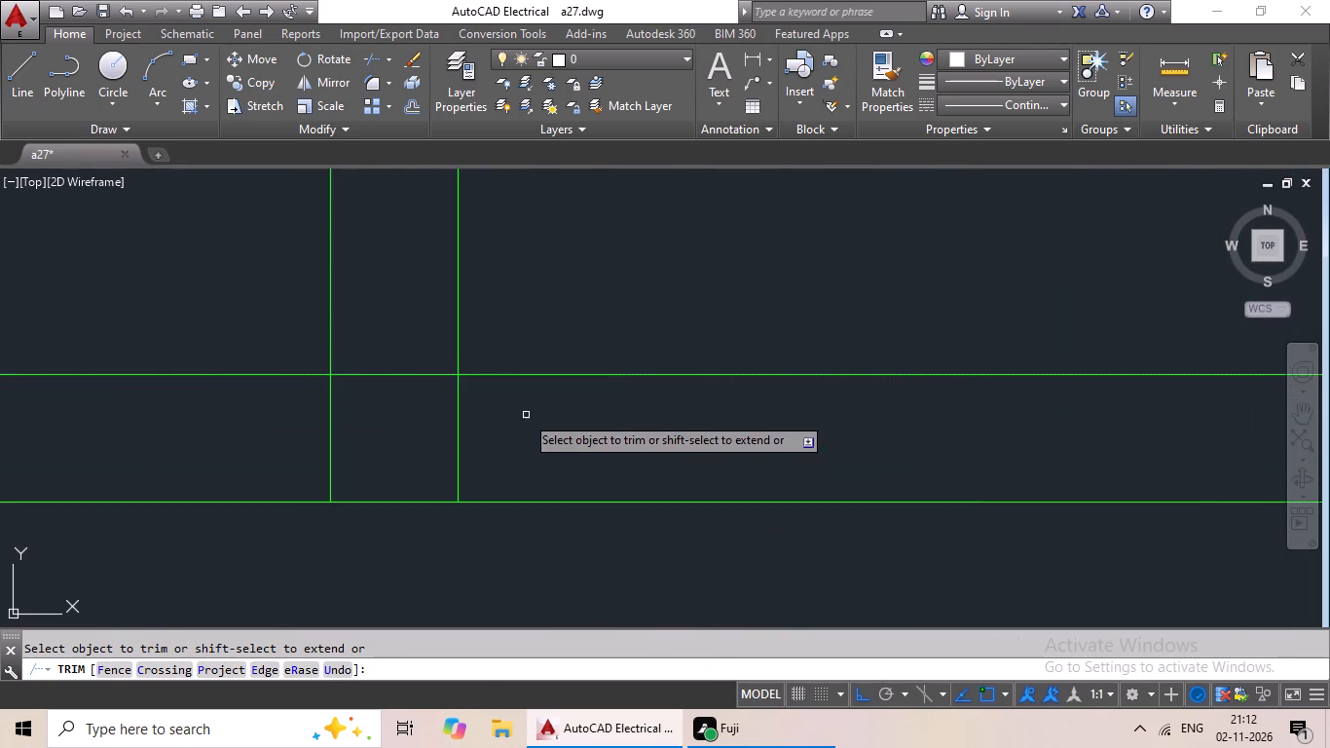
{"action": "left_click_drag", "start_coordinate": [601, 404], "coordinate": [279, 471]}
{"action": "left_click_drag", "start_coordinate": [278, 471], "coordinate": [301, 459]}
{"action": "left_click_drag", "start_coordinate": [374, 314], "coordinate": [381, 441]}
{"action": "left_click_drag", "start_coordinate": [382, 441], "coordinate": [430, 441]}
{"action": "scroll", "coordinate": [507, 418], "scroll_direction": "down", "scroll_amount": 5}
{"action": "middle_click_drag", "start_coordinate": [594, 463], "coordinate": [376, 526]}
{"action": "scroll", "coordinate": [524, 520], "scroll_direction": "down", "scroll_amount": 1}
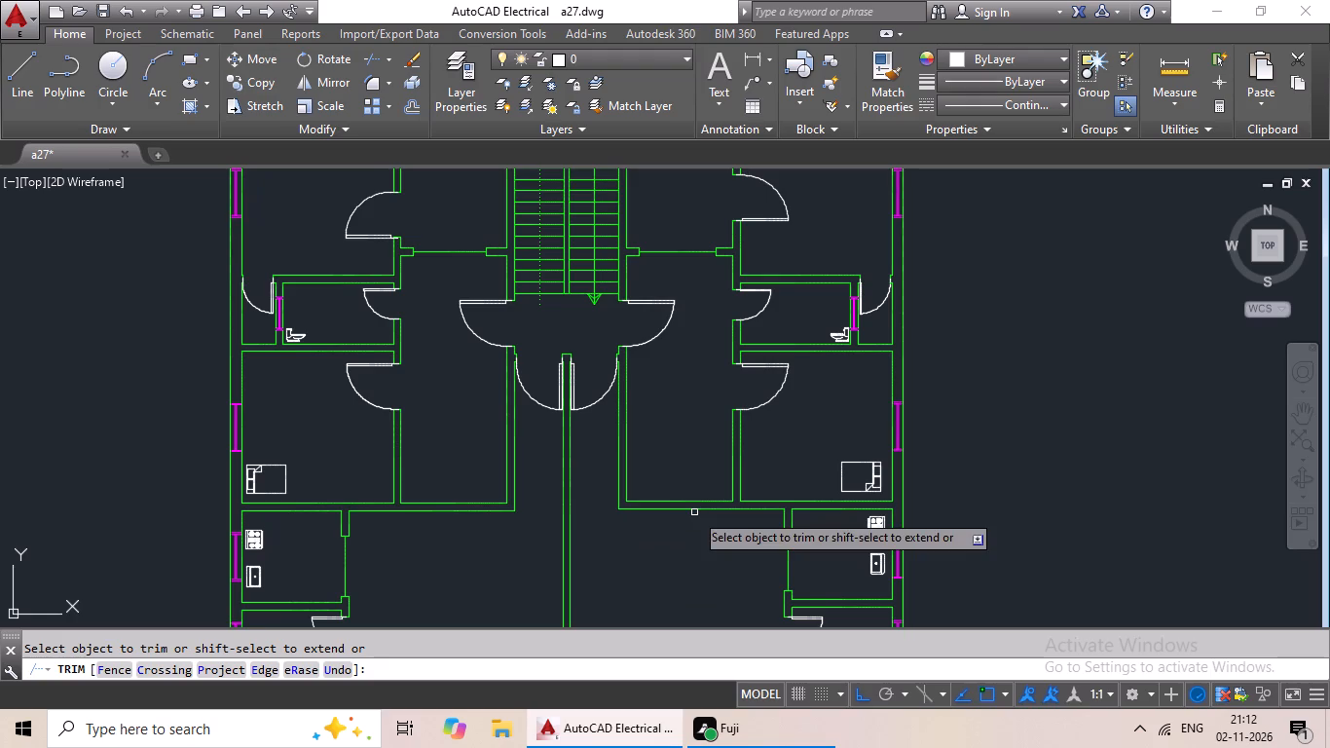
{"action": "middle_click_drag", "start_coordinate": [695, 512], "coordinate": [697, 478]}
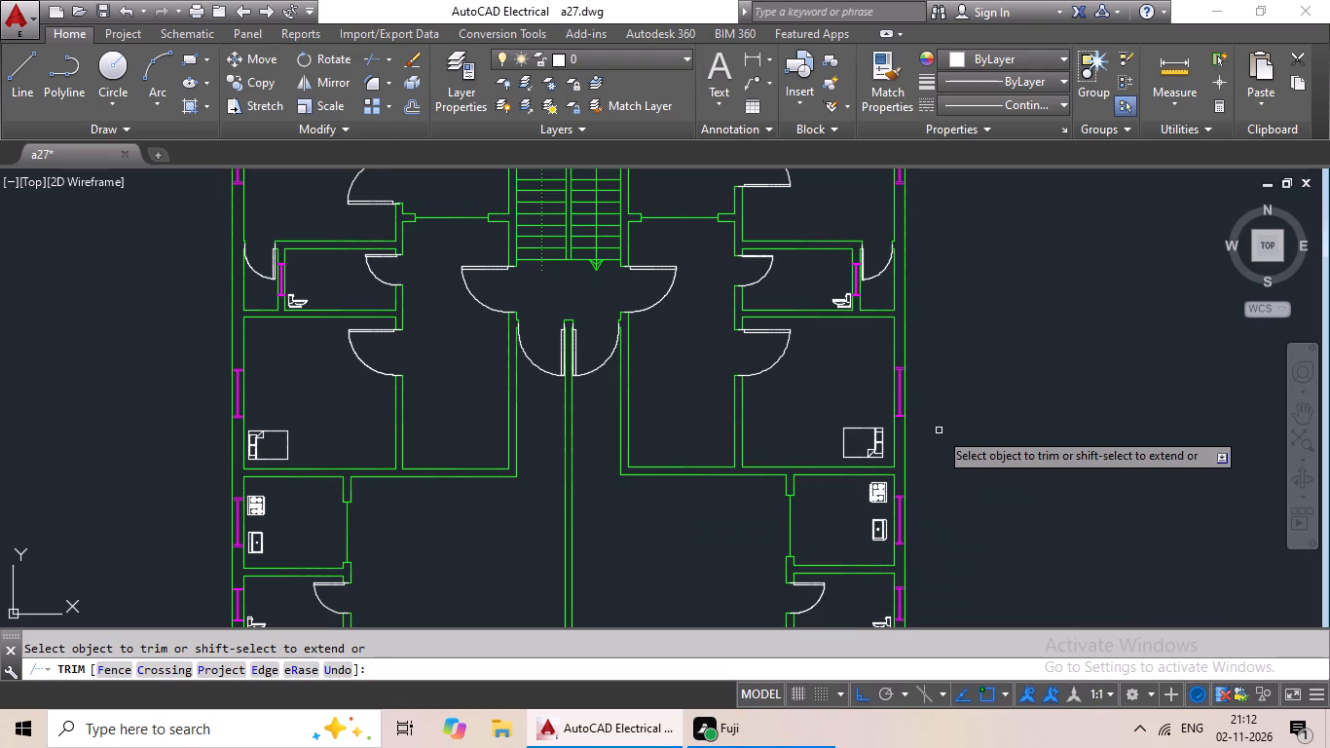
{"action": "scroll", "coordinate": [1056, 444], "scroll_direction": "down", "scroll_amount": 1}
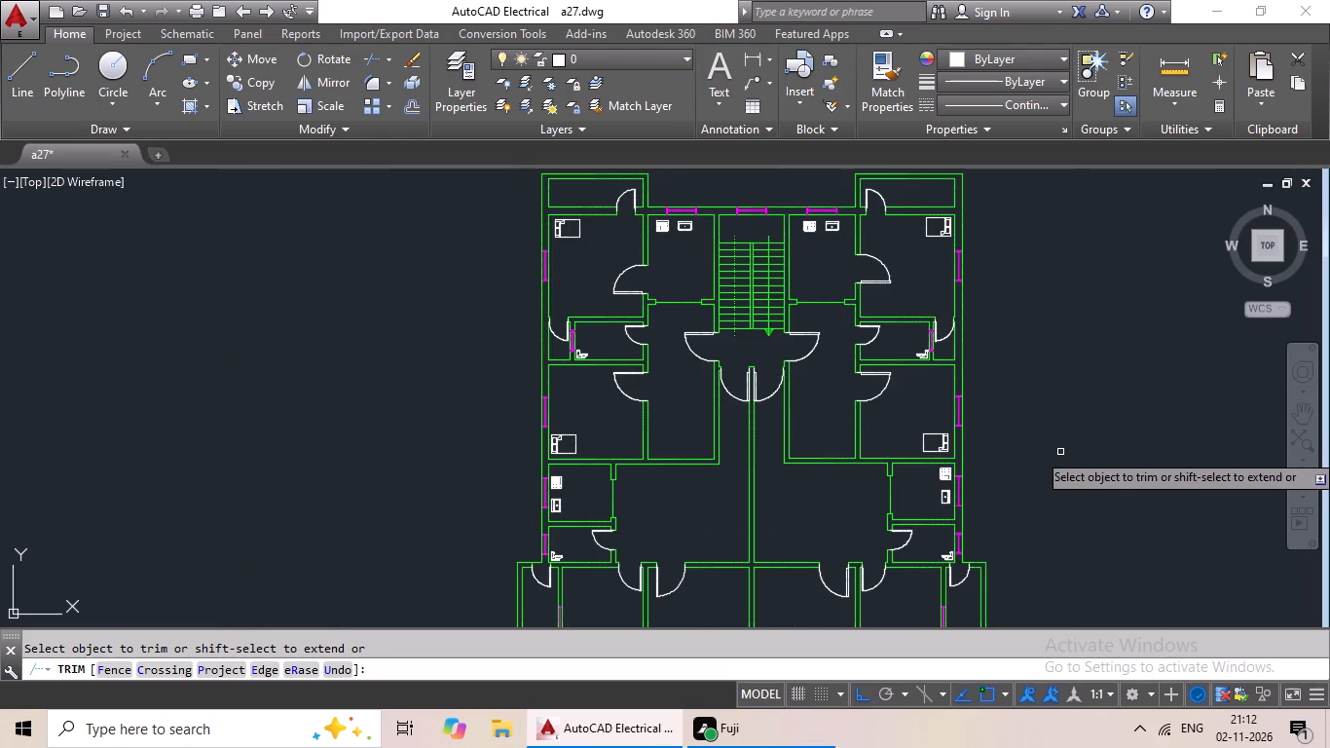
{"action": "middle_click_drag", "start_coordinate": [1090, 434], "coordinate": [510, 301]}
{"action": "middle_click_drag", "start_coordinate": [839, 569], "coordinate": [835, 397]}
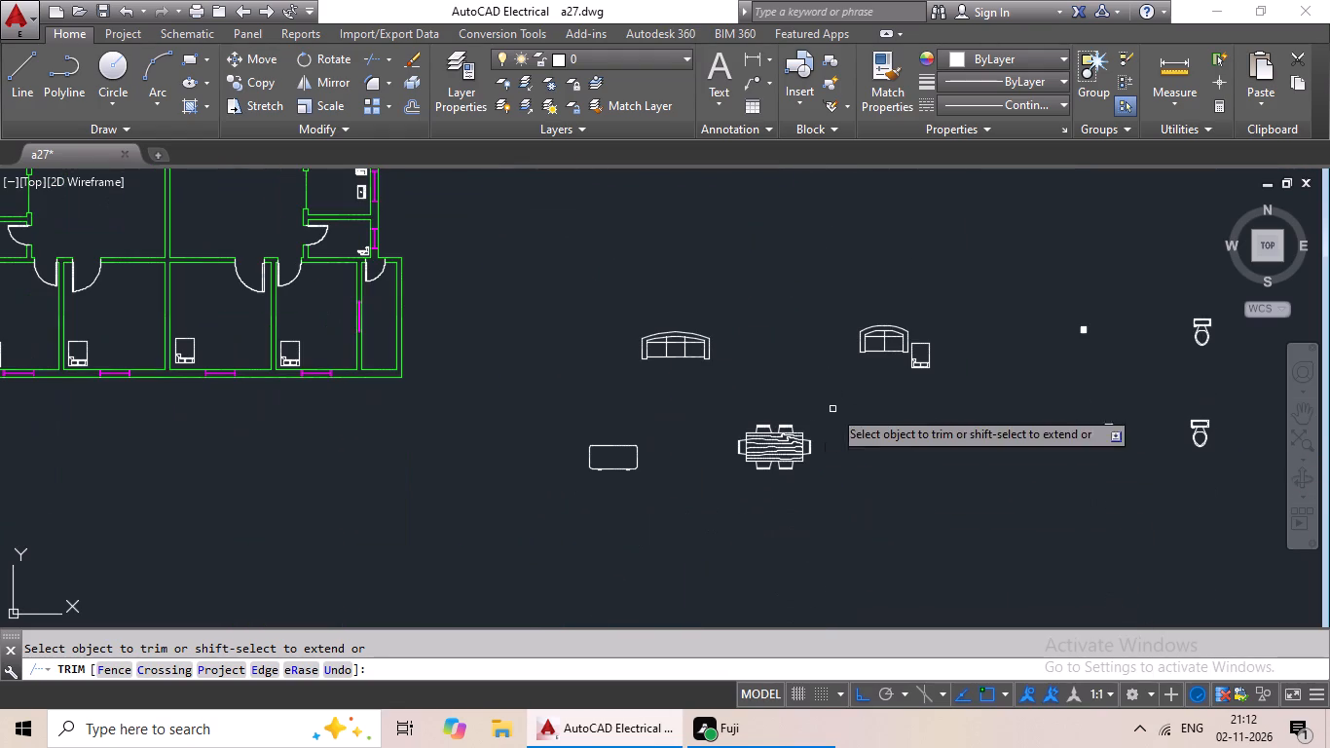
{"action": "key", "text": "Escape"}
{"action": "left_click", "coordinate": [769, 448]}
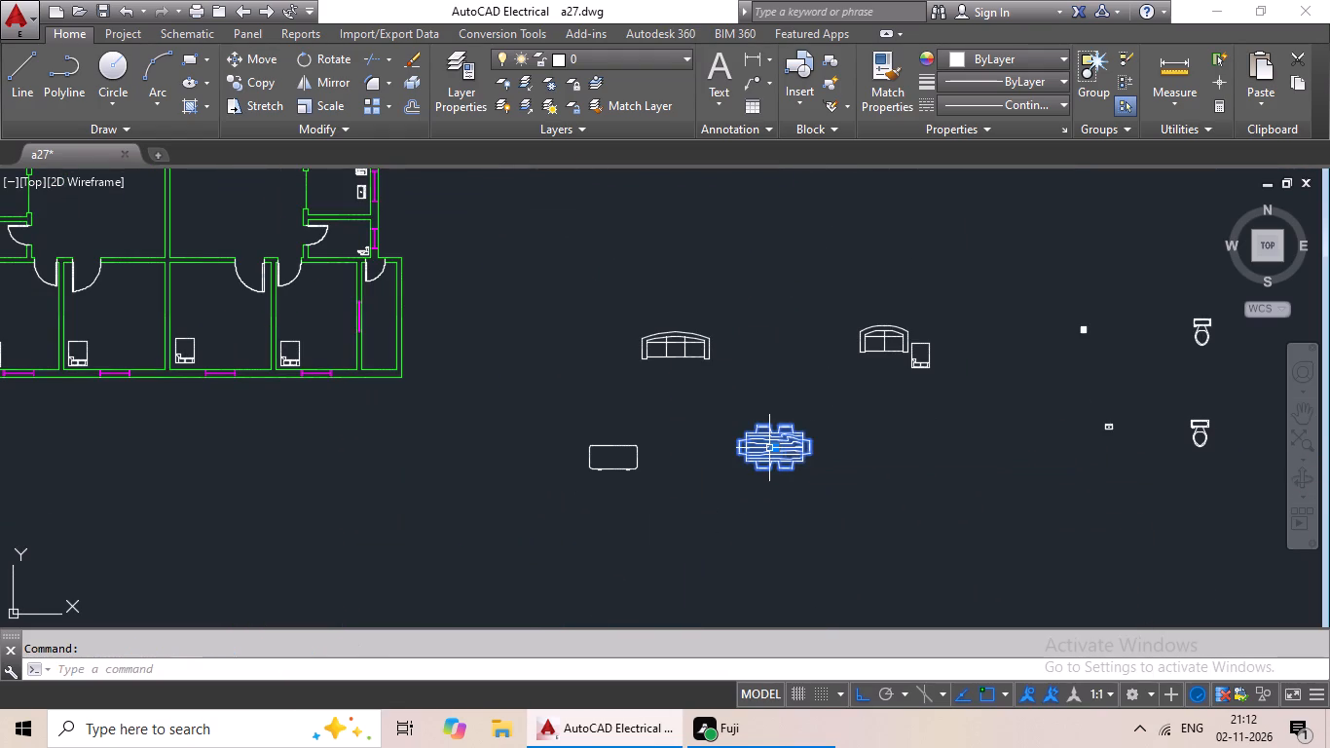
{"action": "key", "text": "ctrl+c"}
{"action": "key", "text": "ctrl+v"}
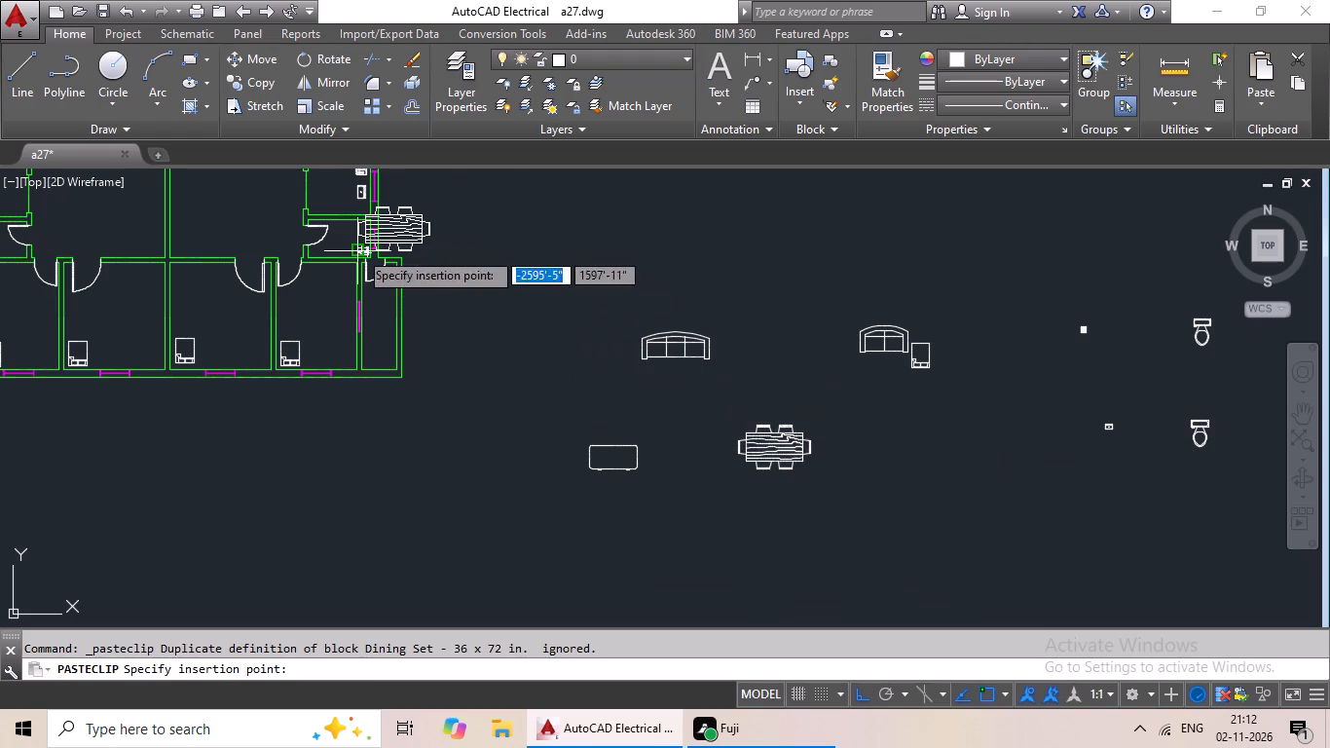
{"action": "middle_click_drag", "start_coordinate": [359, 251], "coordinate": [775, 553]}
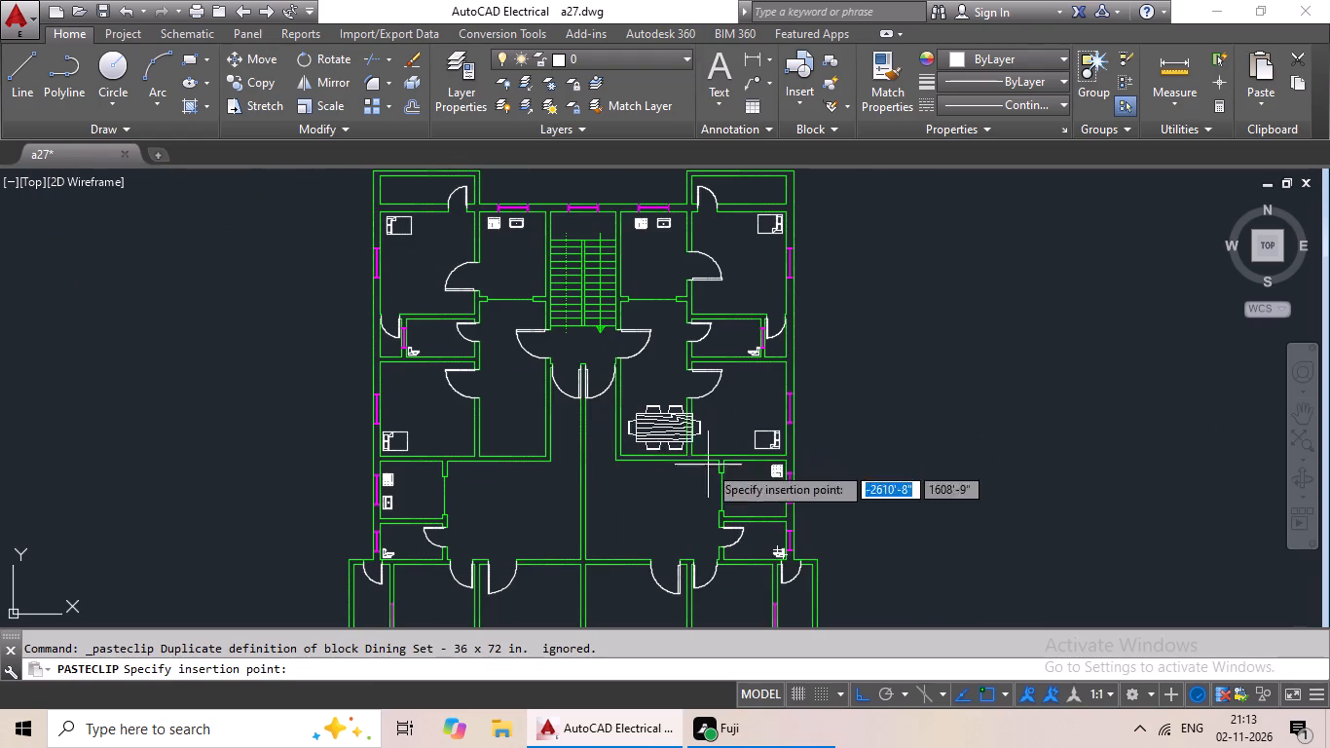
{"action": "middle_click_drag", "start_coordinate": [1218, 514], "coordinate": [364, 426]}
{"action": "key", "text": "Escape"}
Scale the source dining set down to roughly two-thirds size, using its overall length between the end chairs as the reference.
{"action": "scroll", "coordinate": [588, 436], "scroll_direction": "down", "scroll_amount": 2}
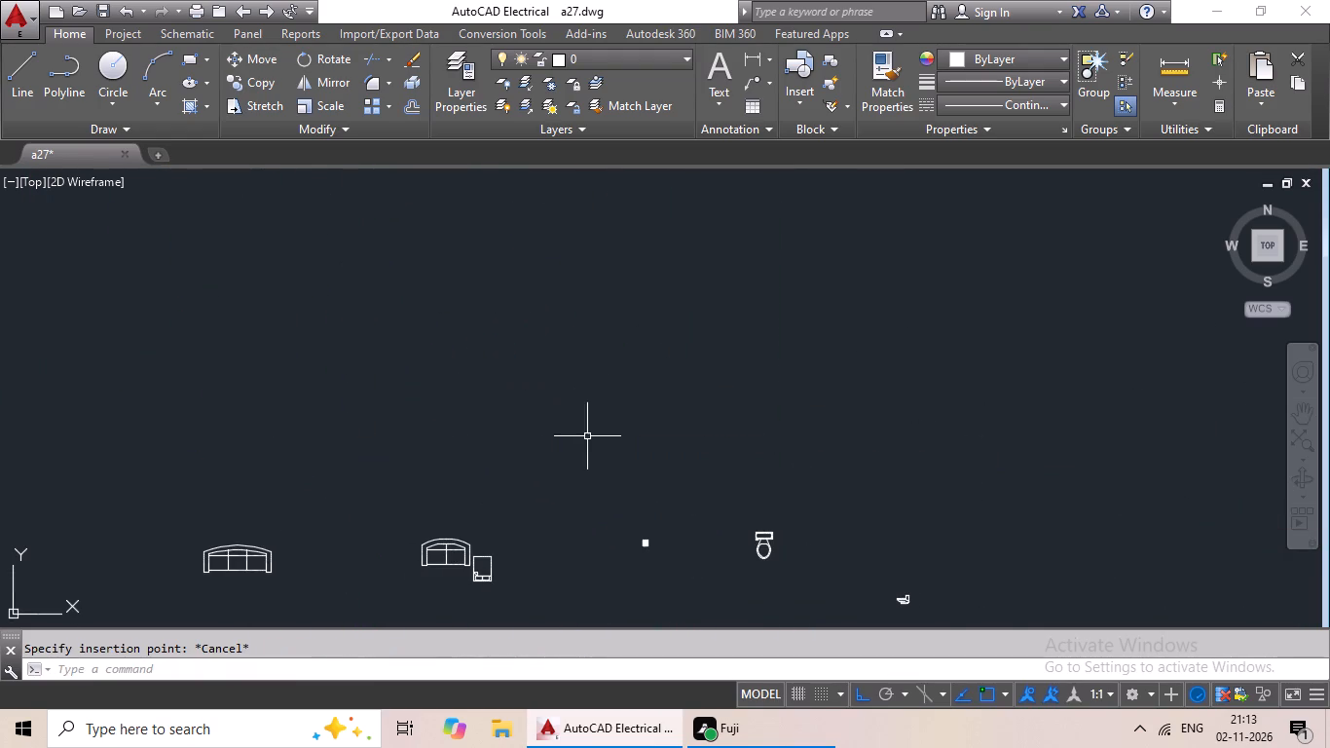
{"action": "scroll", "coordinate": [587, 436], "scroll_direction": "down", "scroll_amount": 1}
{"action": "middle_click_drag", "start_coordinate": [593, 425], "coordinate": [600, 397]}
{"action": "scroll", "coordinate": [542, 470], "scroll_direction": "up", "scroll_amount": 4}
{"action": "left_click", "coordinate": [520, 401]}
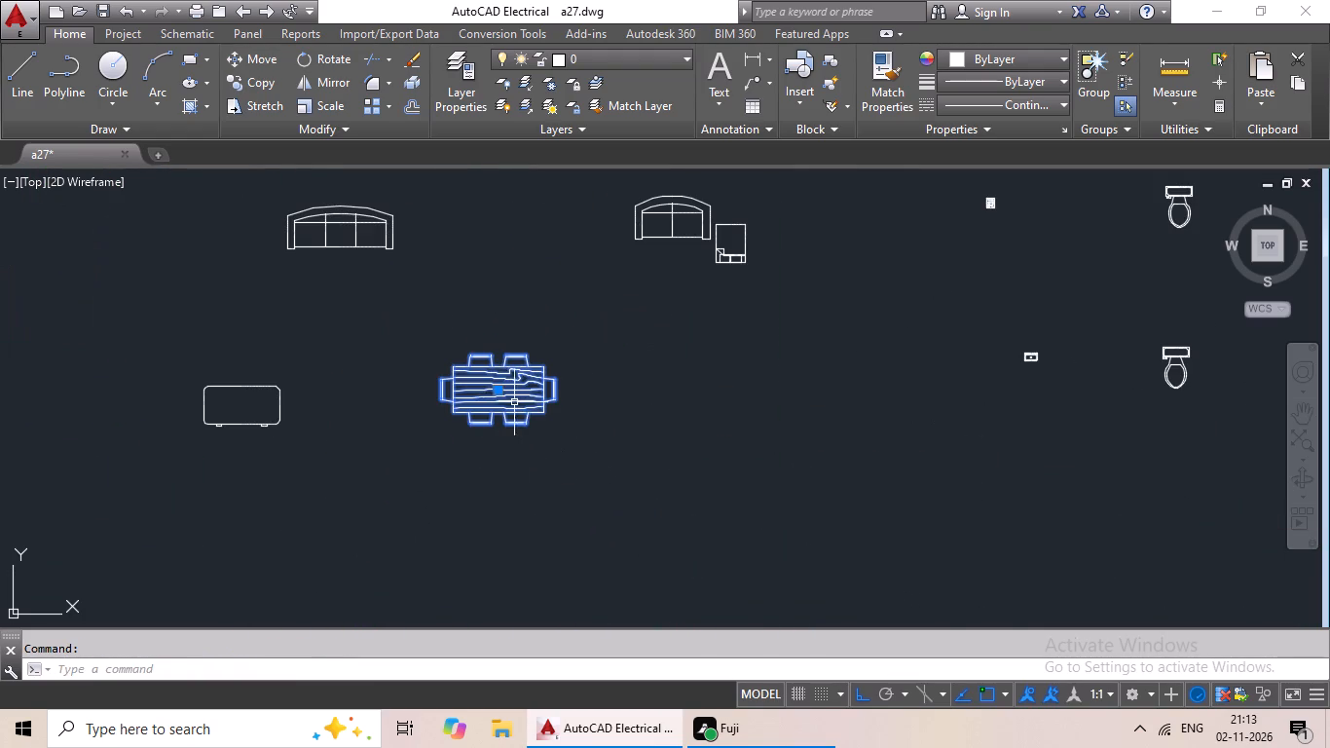
{"action": "left_click", "coordinate": [323, 104]}
{"action": "scroll", "coordinate": [559, 335], "scroll_direction": "up", "scroll_amount": 2}
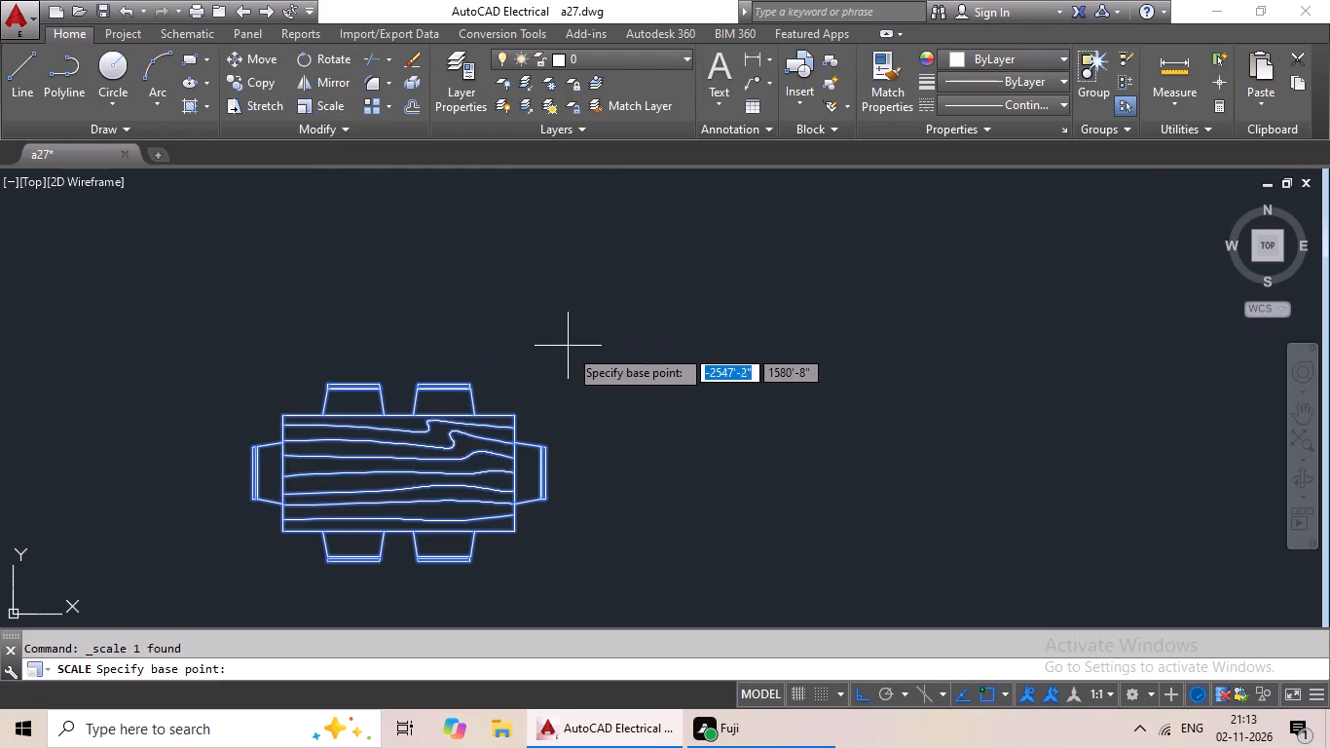
{"action": "middle_click_drag", "start_coordinate": [573, 360], "coordinate": [700, 282]}
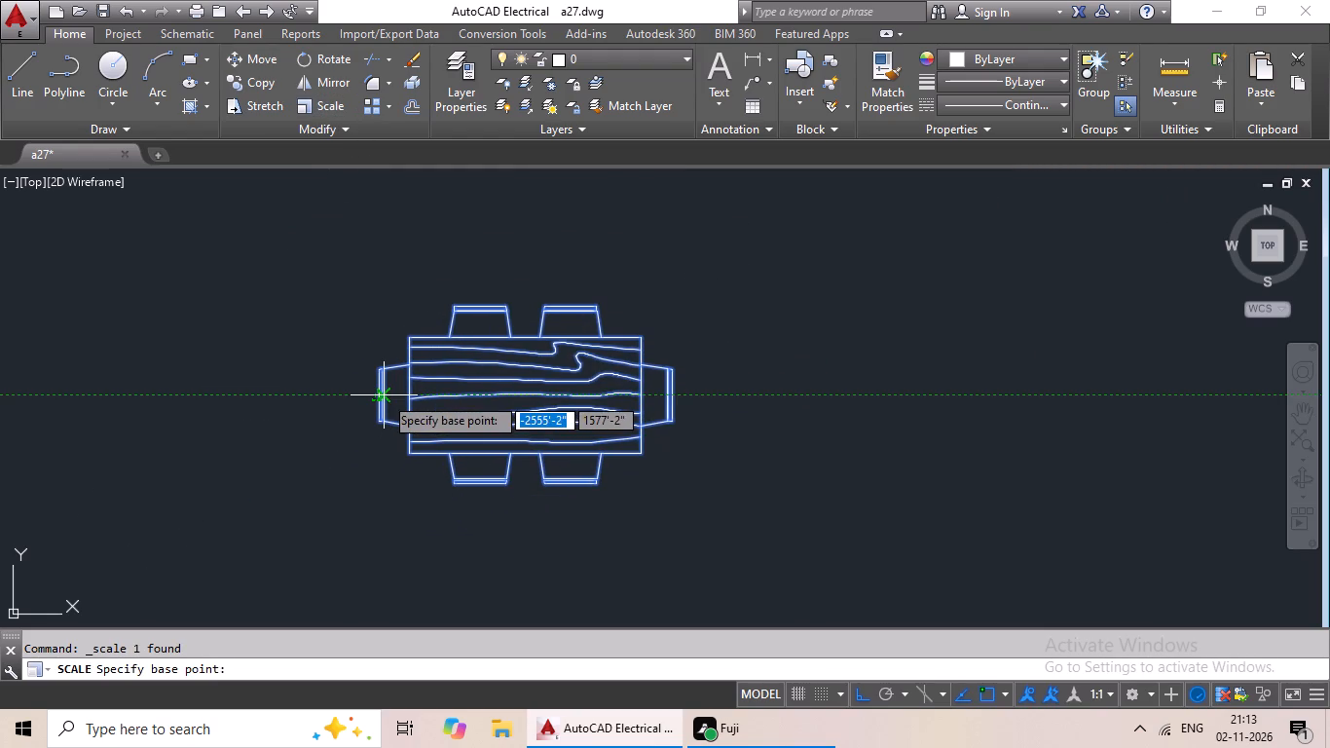
{"action": "left_click", "coordinate": [378, 397]}
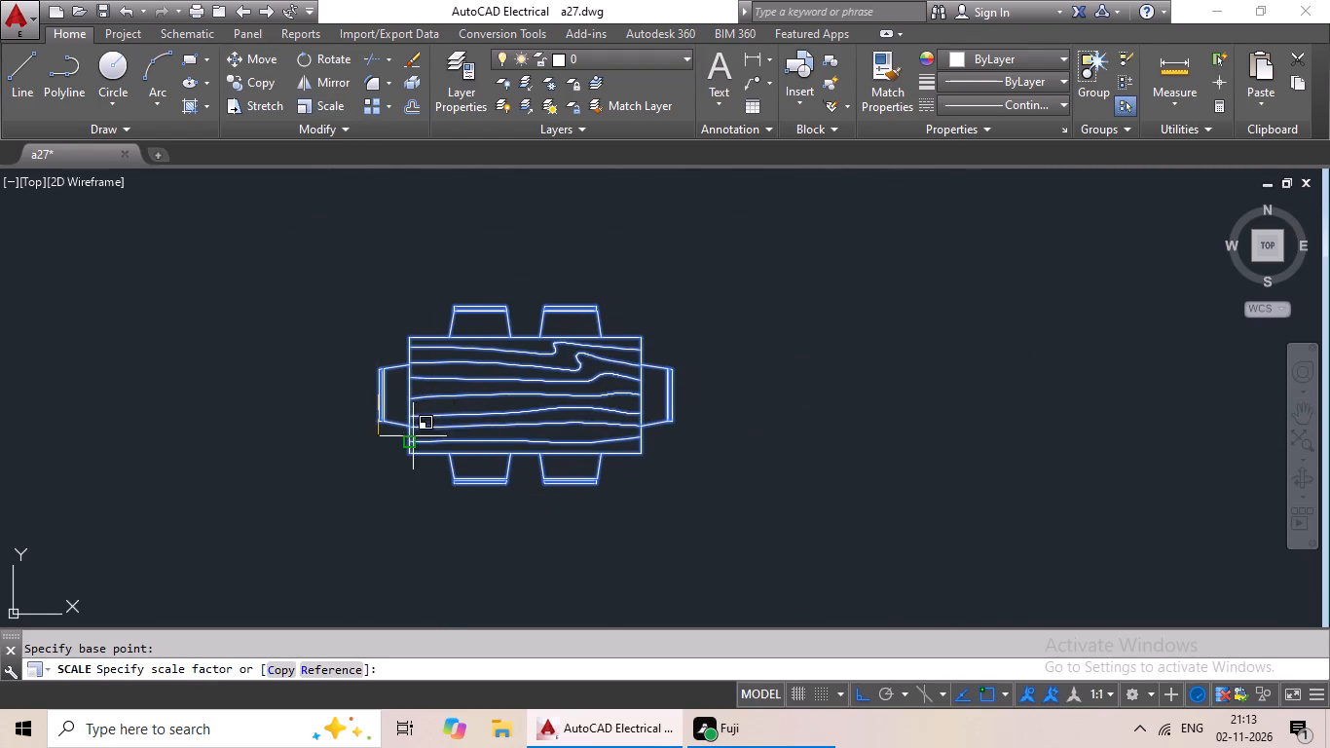
{"action": "left_click", "coordinate": [362, 679]}
{"action": "left_click", "coordinate": [348, 669]}
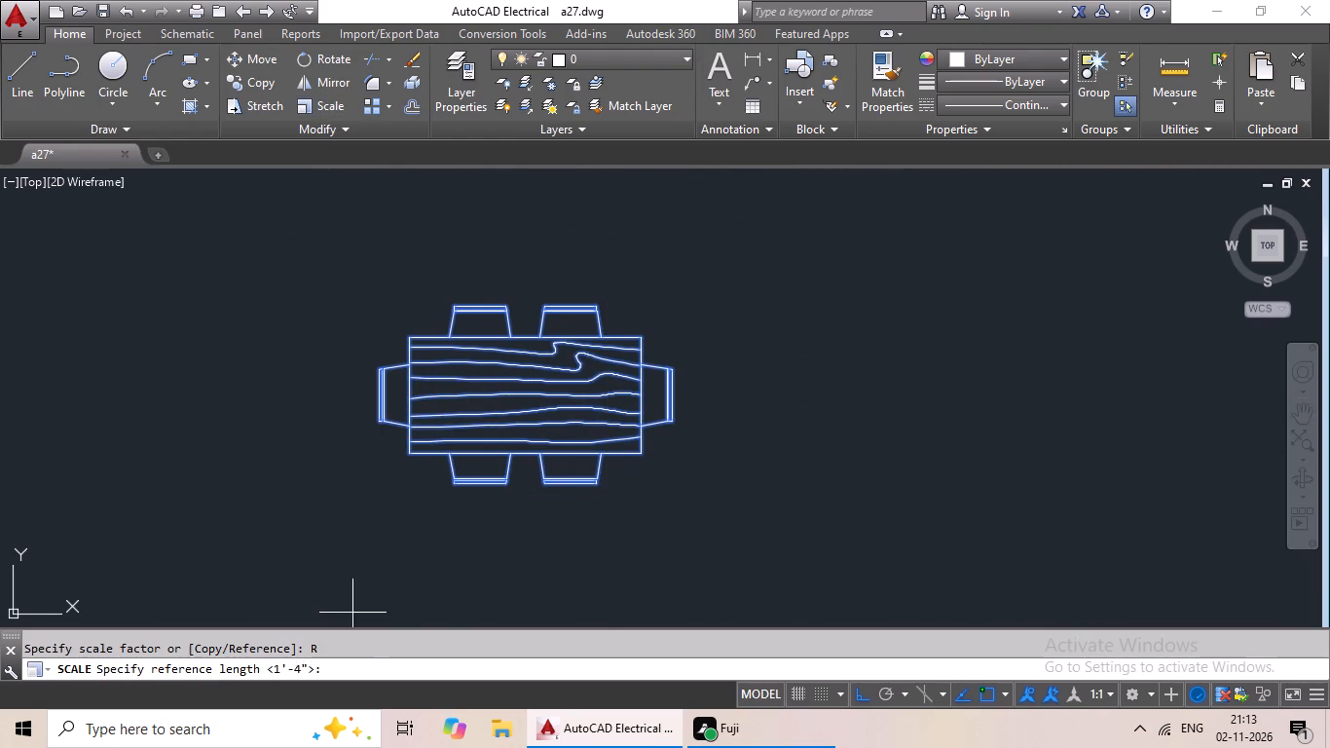
{"action": "left_click", "coordinate": [384, 393]}
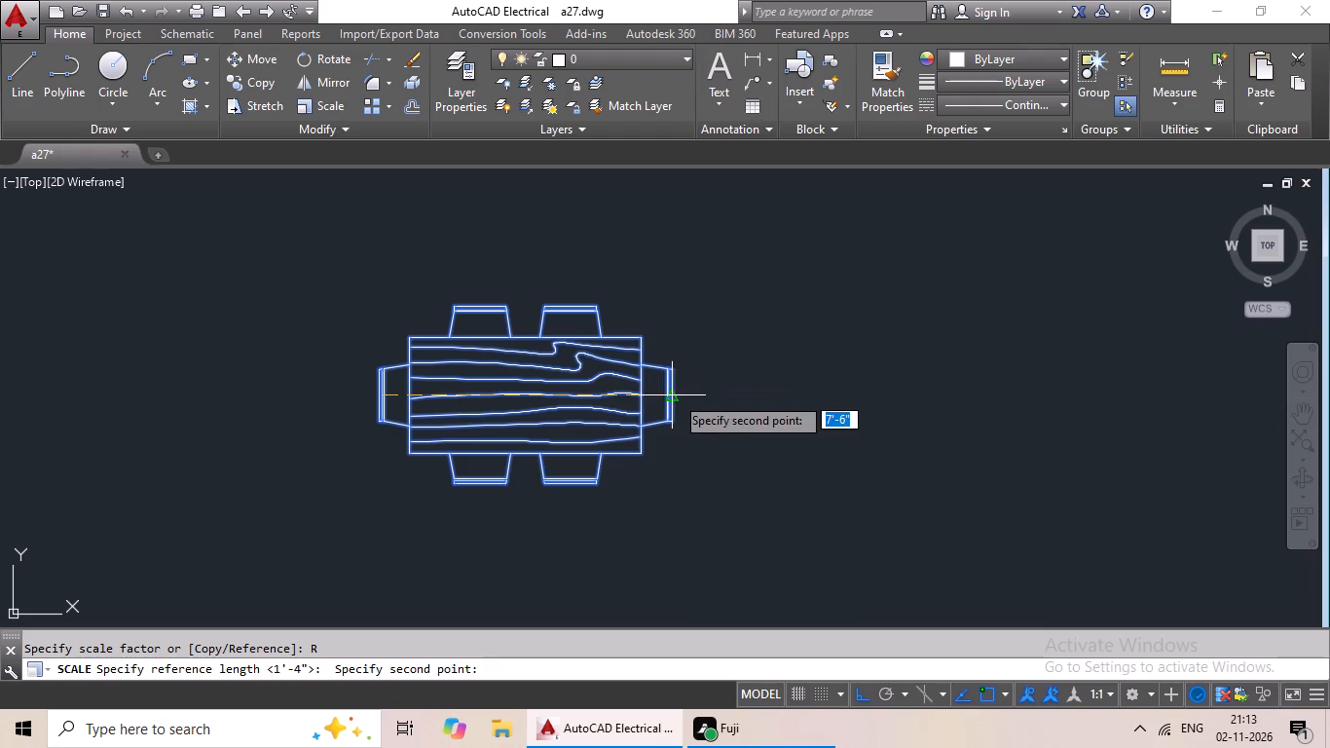
{"action": "left_click", "coordinate": [675, 395]}
{"action": "left_click", "coordinate": [562, 418]}
Copy the scaled dining set into the space between the west middle bedroom and the west corridor wall.
{"action": "left_click", "coordinate": [505, 408]}
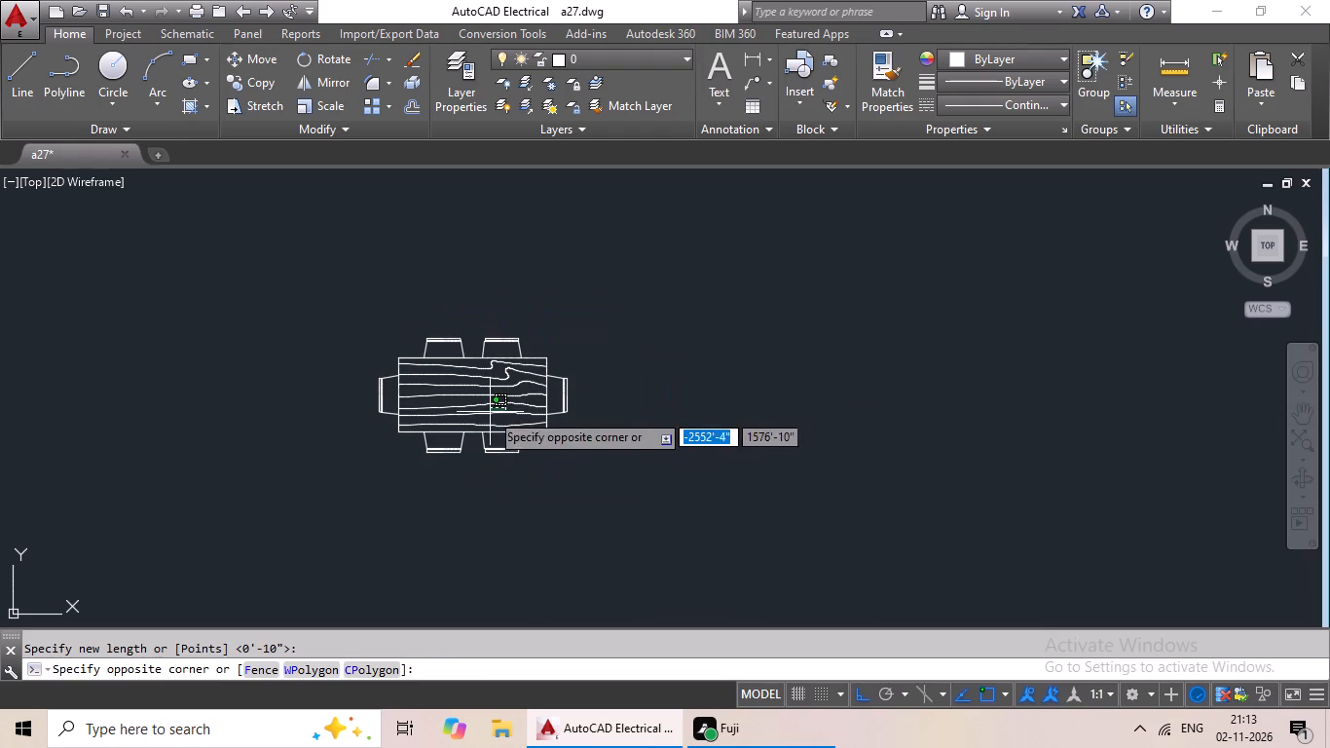
{"action": "left_click", "coordinate": [488, 412]}
{"action": "left_click", "coordinate": [456, 429]}
{"action": "left_click", "coordinate": [440, 454]}
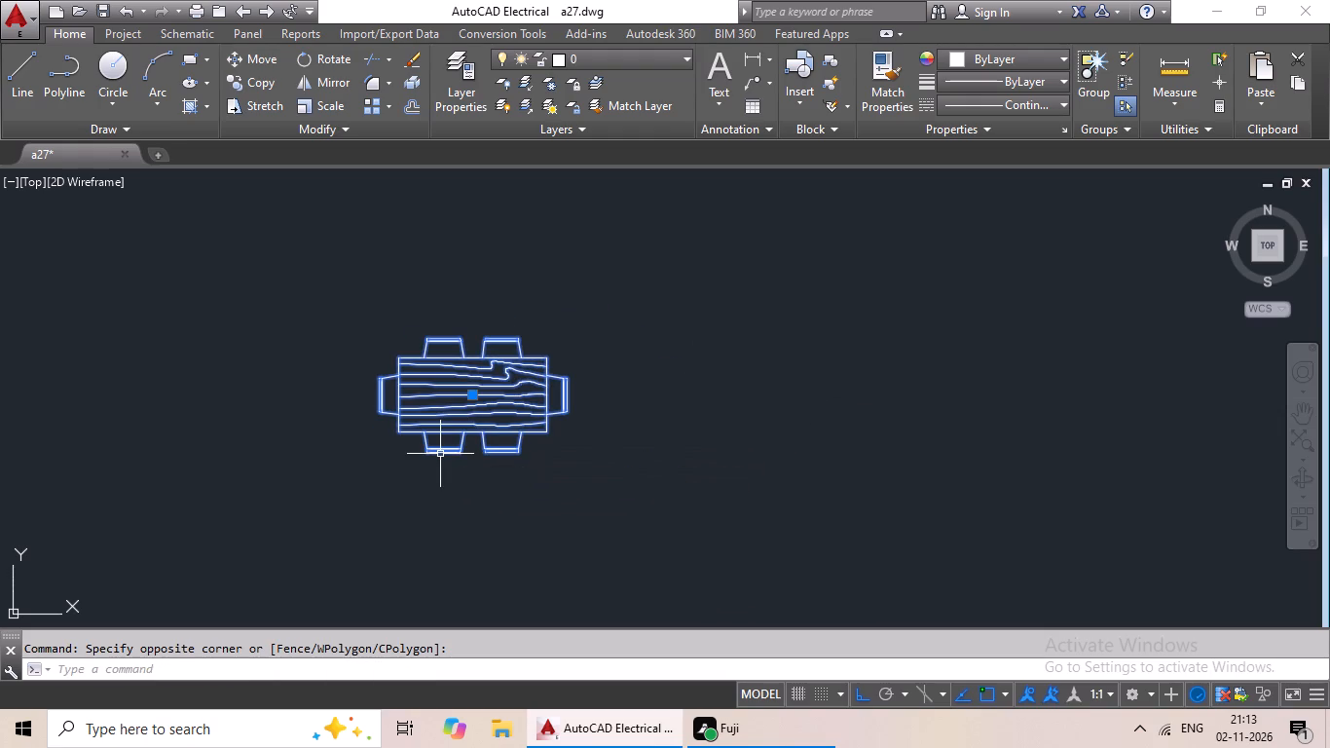
{"action": "key", "text": "ctrl+c"}
{"action": "key", "text": "ctrl+v"}
{"action": "scroll", "coordinate": [345, 462], "scroll_direction": "down", "scroll_amount": 1}
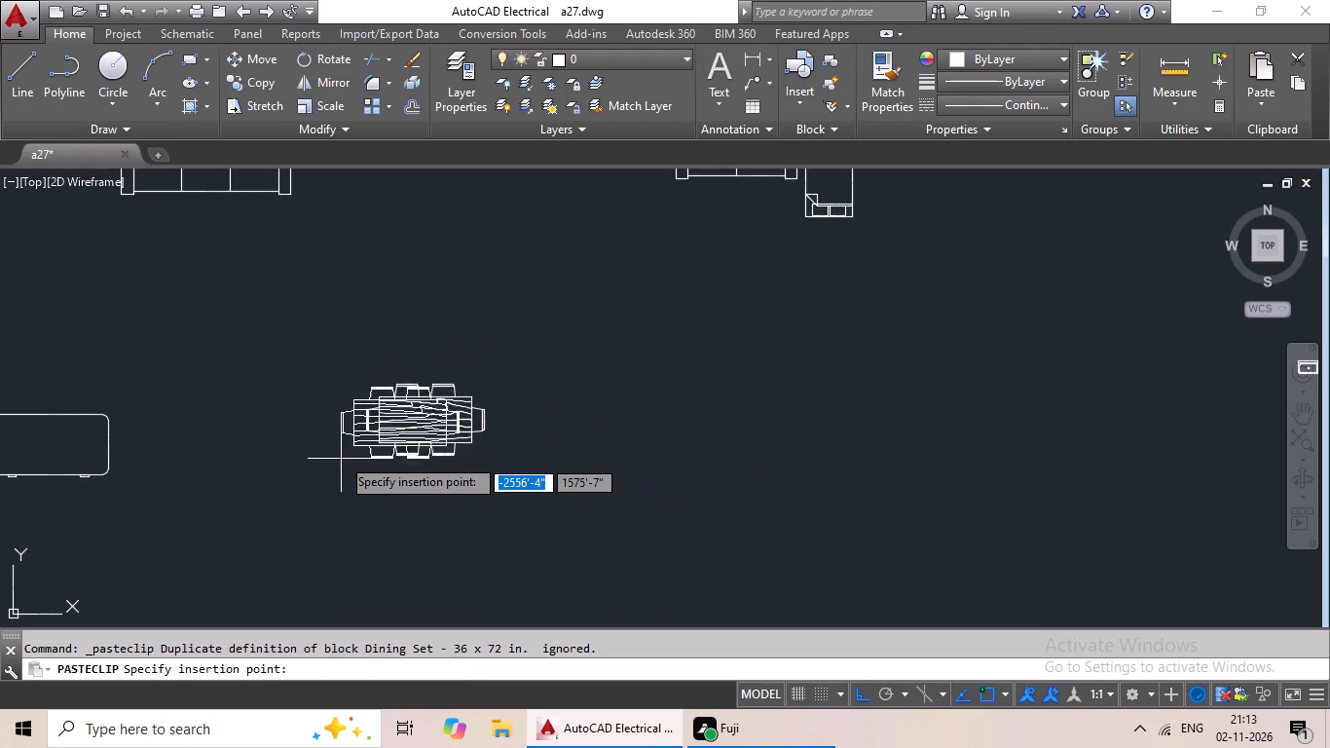
{"action": "middle_click_drag", "start_coordinate": [356, 463], "coordinate": [527, 568]}
{"action": "middle_click_drag", "start_coordinate": [502, 510], "coordinate": [485, 592]}
{"action": "scroll", "coordinate": [481, 510], "scroll_direction": "down", "scroll_amount": 2}
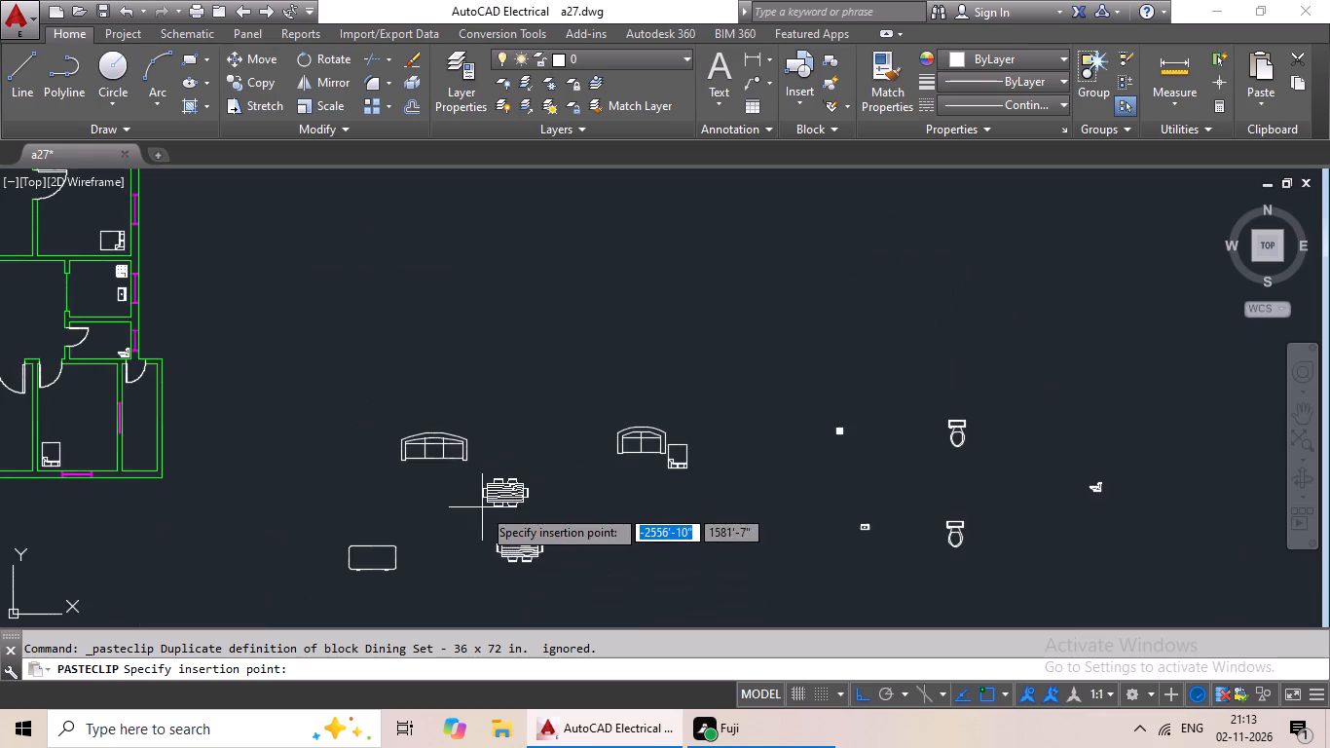
{"action": "middle_click_drag", "start_coordinate": [483, 506], "coordinate": [796, 433]}
{"action": "middle_click_drag", "start_coordinate": [649, 418], "coordinate": [817, 563]}
{"action": "middle_click_drag", "start_coordinate": [726, 477], "coordinate": [873, 596]}
{"action": "middle_click_drag", "start_coordinate": [792, 579], "coordinate": [937, 568]}
{"action": "middle_click_drag", "start_coordinate": [935, 531], "coordinate": [1030, 706]}
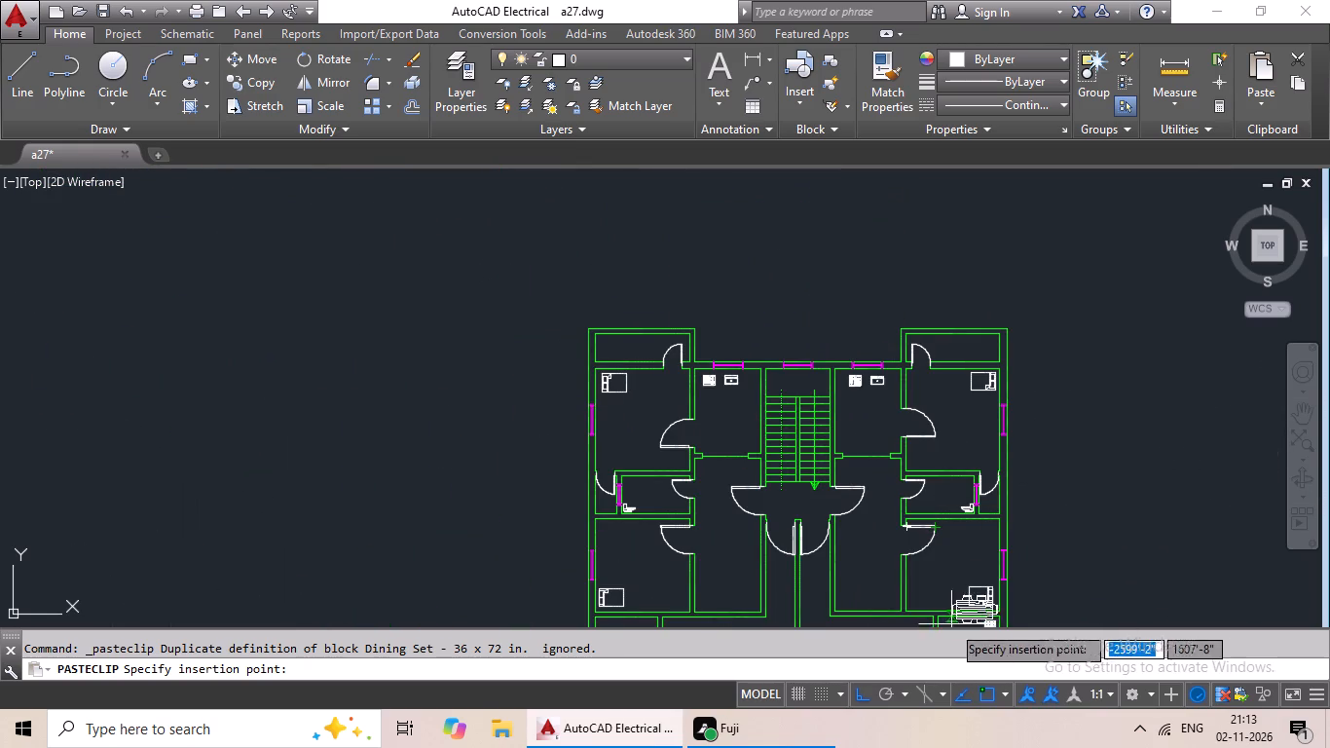
{"action": "middle_click_drag", "start_coordinate": [883, 574], "coordinate": [807, 414]}
{"action": "scroll", "coordinate": [637, 435], "scroll_direction": "up", "scroll_amount": 3}
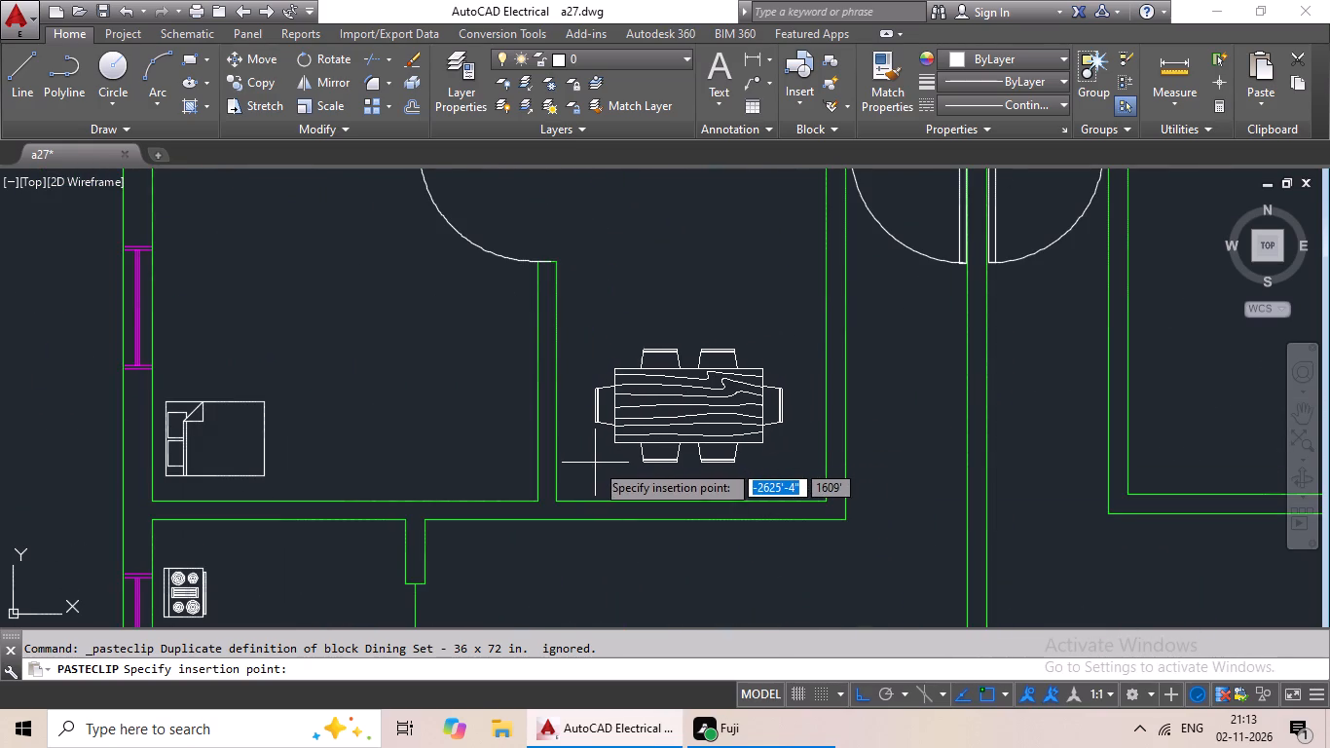
{"action": "left_click", "coordinate": [592, 466]}
Place another copy of the dining set in the space between the east corridor wall and the east middle bedroom.
{"action": "key", "text": "ctrl+v"}
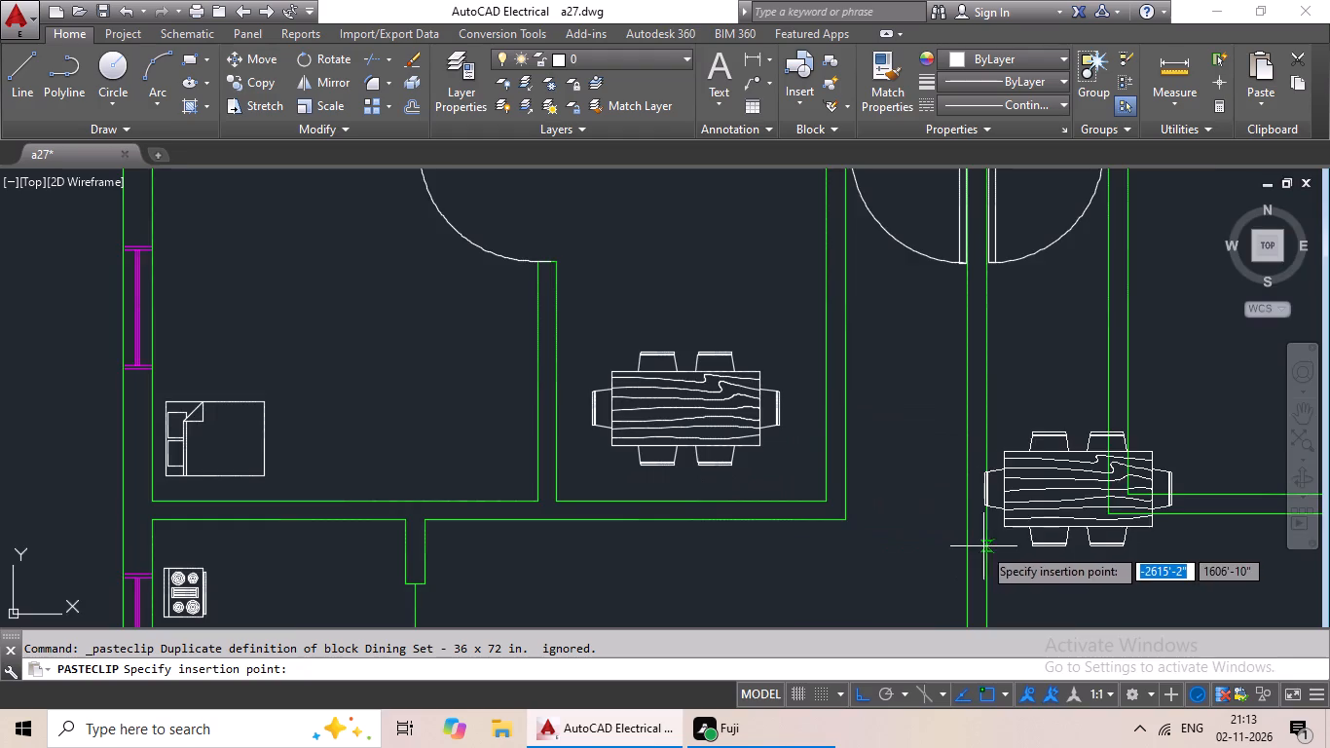
{"action": "scroll", "coordinate": [979, 544], "scroll_direction": "down", "scroll_amount": 1}
{"action": "middle_click_drag", "start_coordinate": [948, 535], "coordinate": [259, 503]}
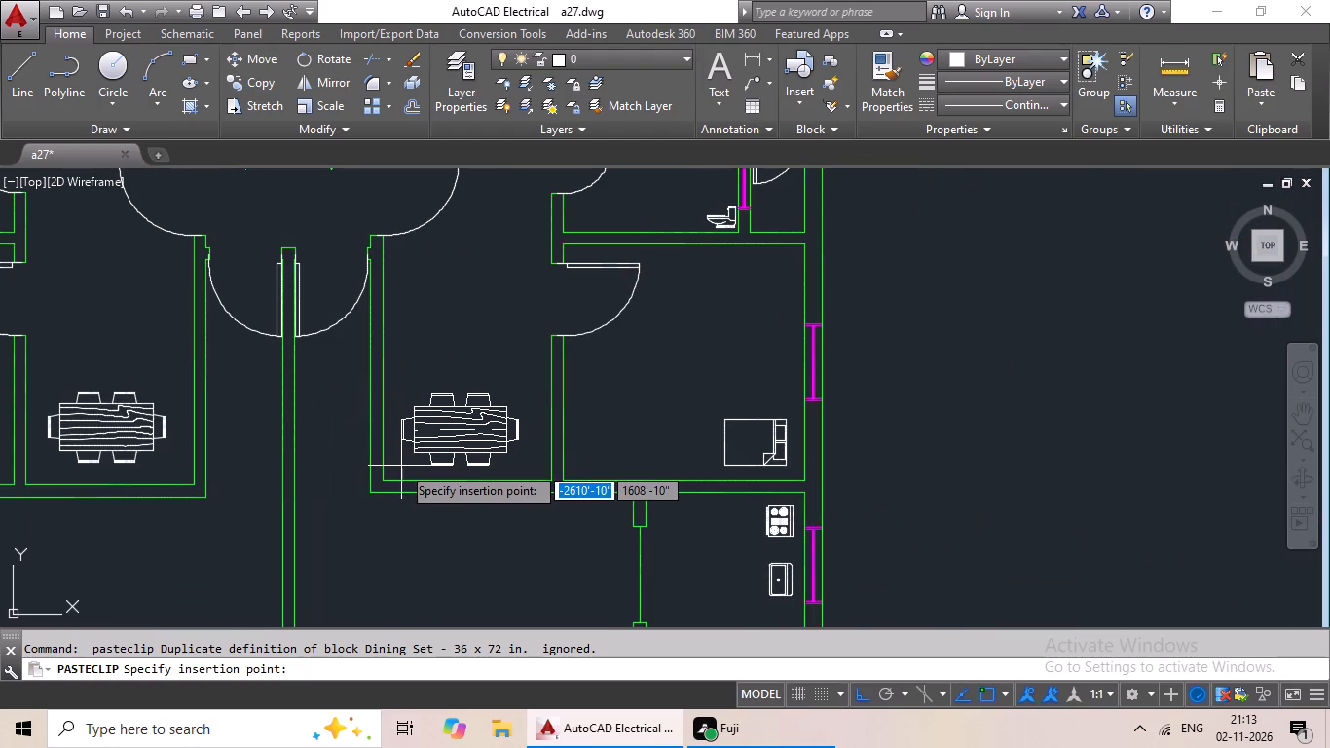
{"action": "left_click", "coordinate": [405, 461]}
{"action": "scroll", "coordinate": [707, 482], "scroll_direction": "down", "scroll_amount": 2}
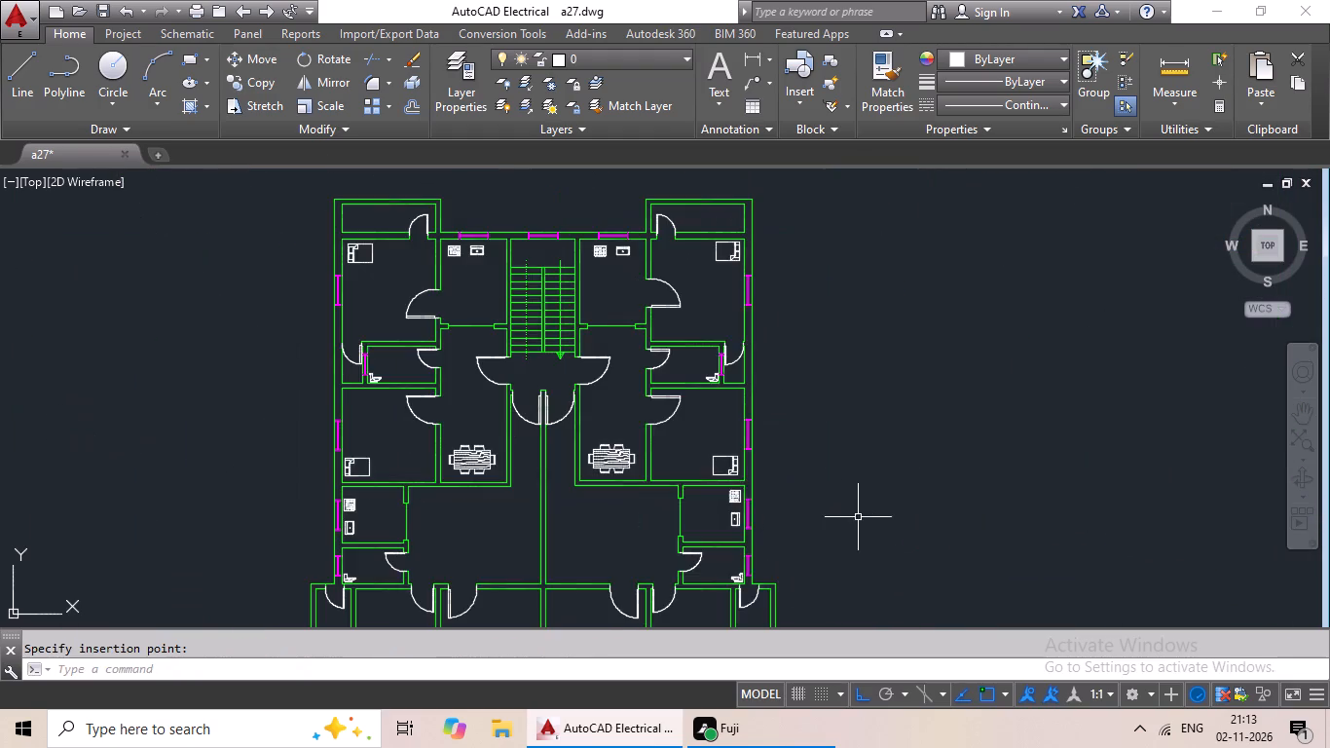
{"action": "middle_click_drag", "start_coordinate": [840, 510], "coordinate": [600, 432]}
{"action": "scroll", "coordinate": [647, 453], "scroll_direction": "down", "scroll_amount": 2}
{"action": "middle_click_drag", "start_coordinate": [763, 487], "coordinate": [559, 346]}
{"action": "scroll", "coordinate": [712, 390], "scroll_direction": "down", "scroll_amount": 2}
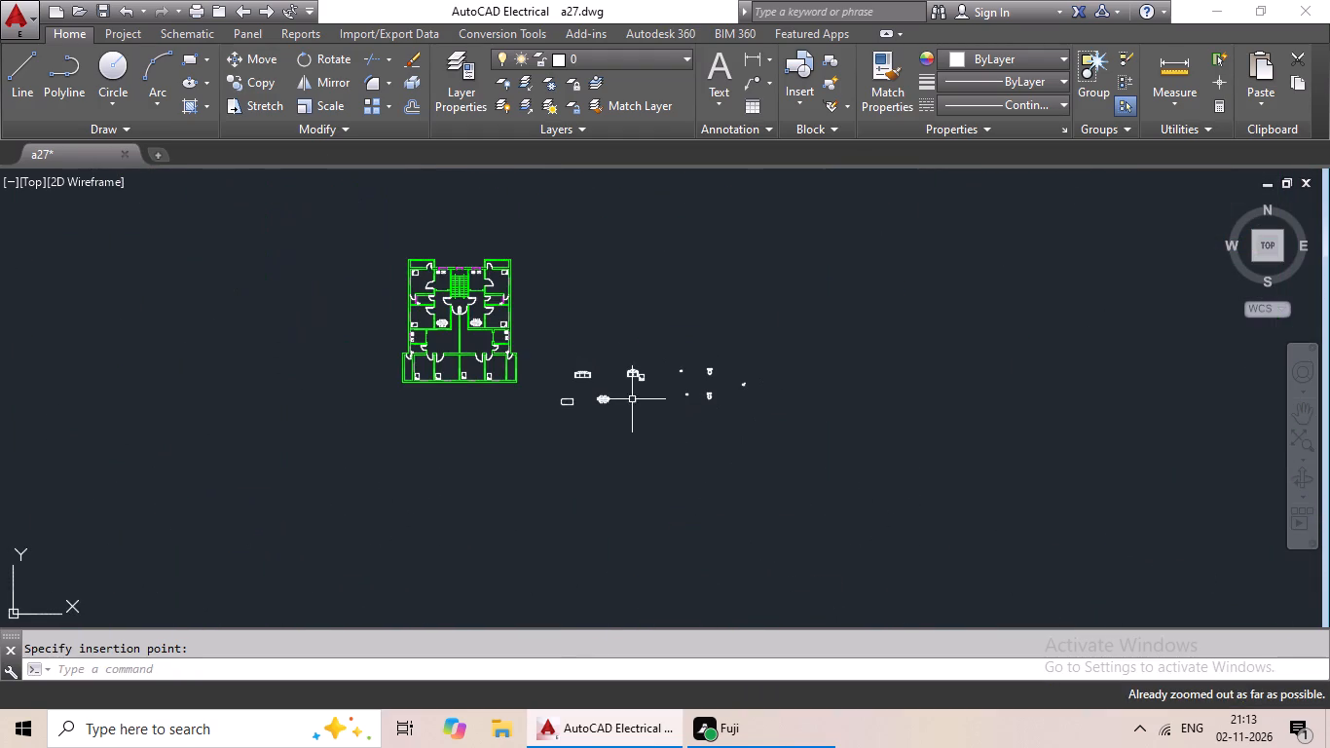
Rotate the source dining set a quarter turn counterclockwise so its length runs north-south.
{"action": "scroll", "coordinate": [609, 397], "scroll_direction": "up", "scroll_amount": 4}
{"action": "left_click", "coordinate": [592, 414]}
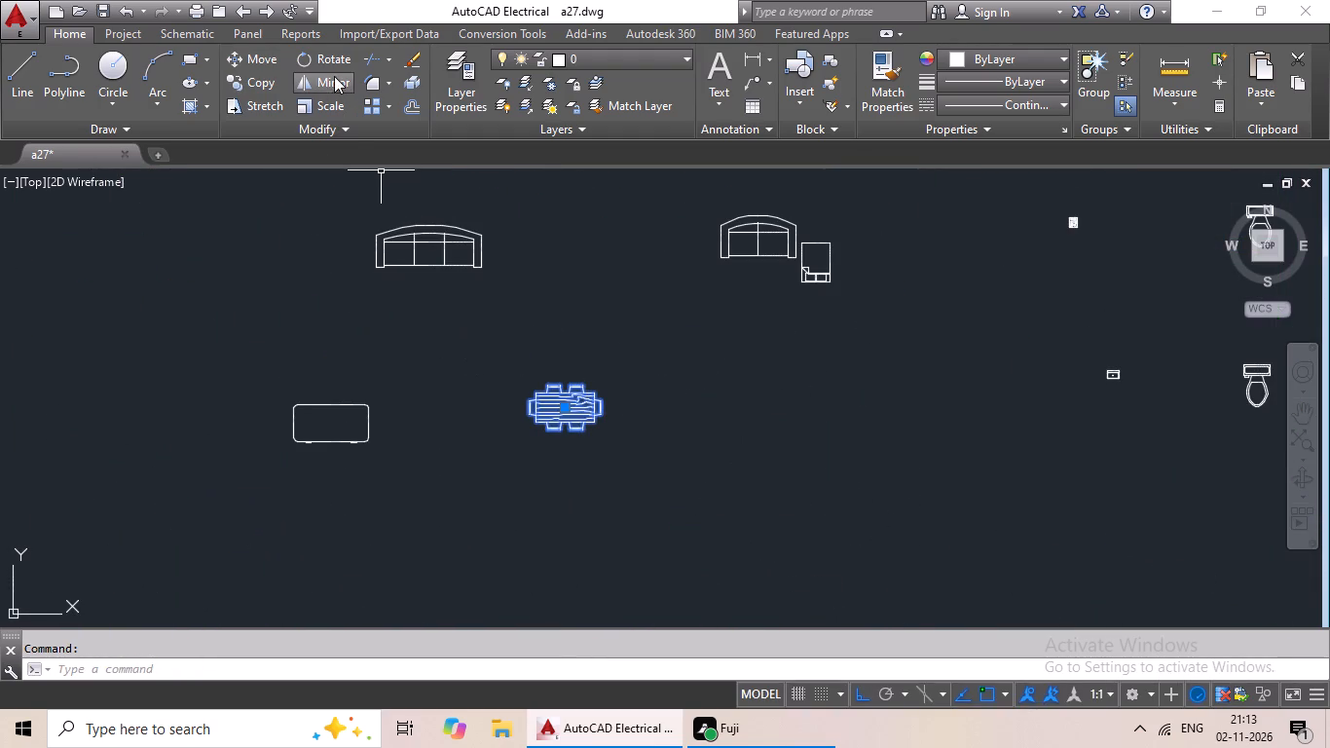
{"action": "left_click", "coordinate": [334, 56]}
{"action": "left_click", "coordinate": [596, 391]}
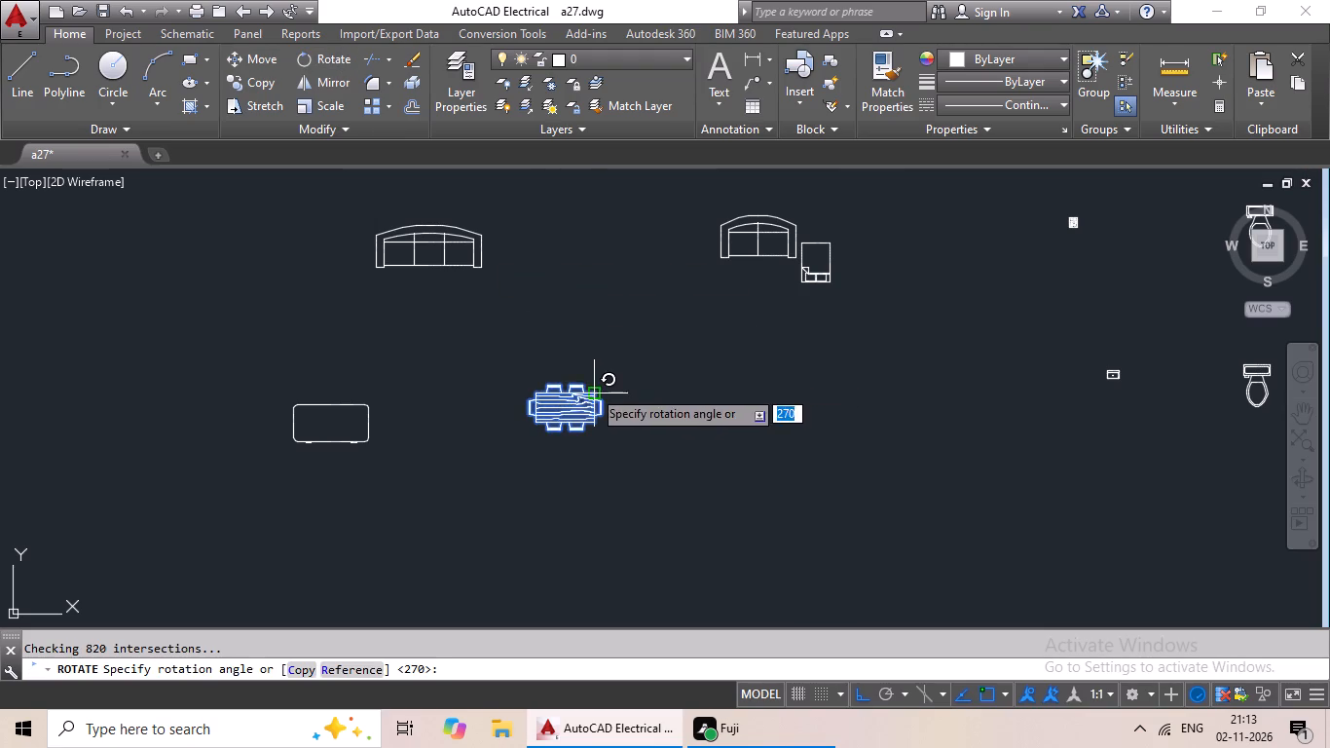
{"action": "left_click", "coordinate": [577, 344]}
Copy the rotated dining set into the west unit's living space, beside the central dividing wall and near the south rooms.
{"action": "left_click", "coordinate": [603, 435]}
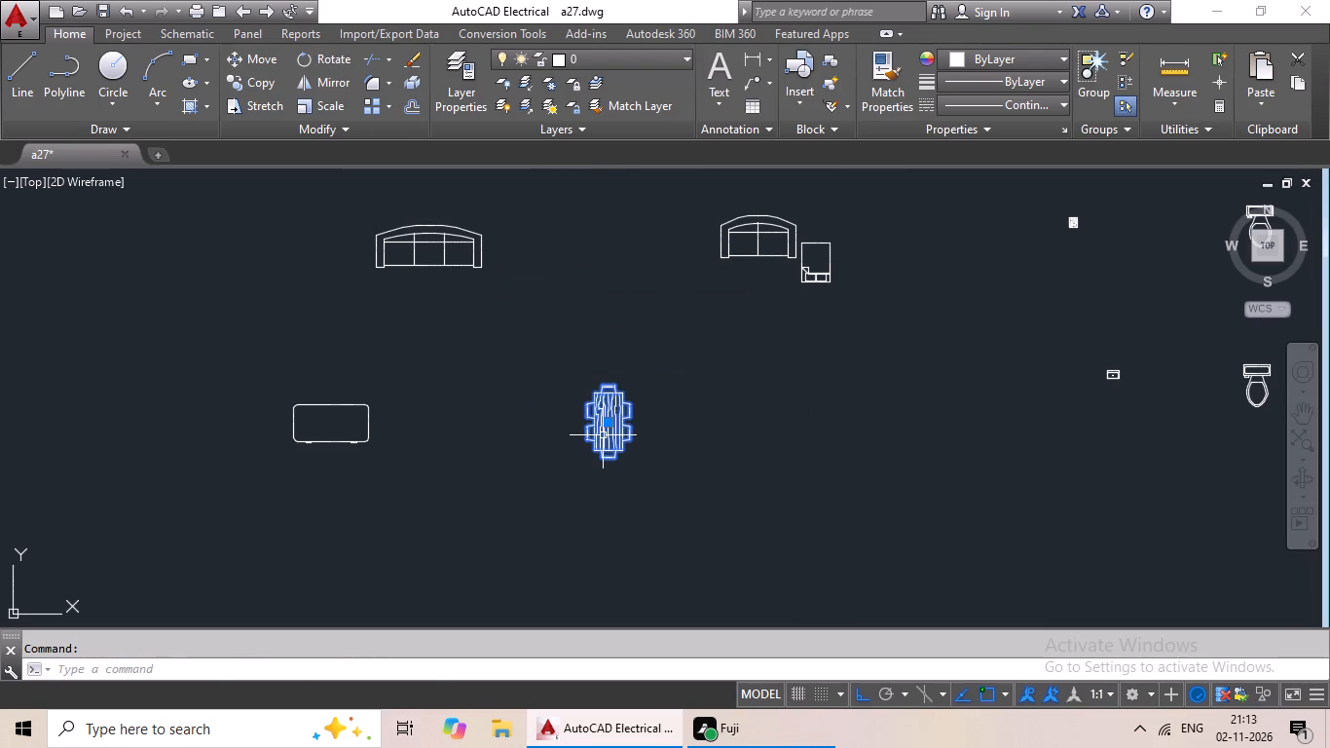
{"action": "key", "text": "ctrl+c"}
{"action": "key", "text": "ctrl+v"}
{"action": "scroll", "coordinate": [338, 458], "scroll_direction": "down", "scroll_amount": 1}
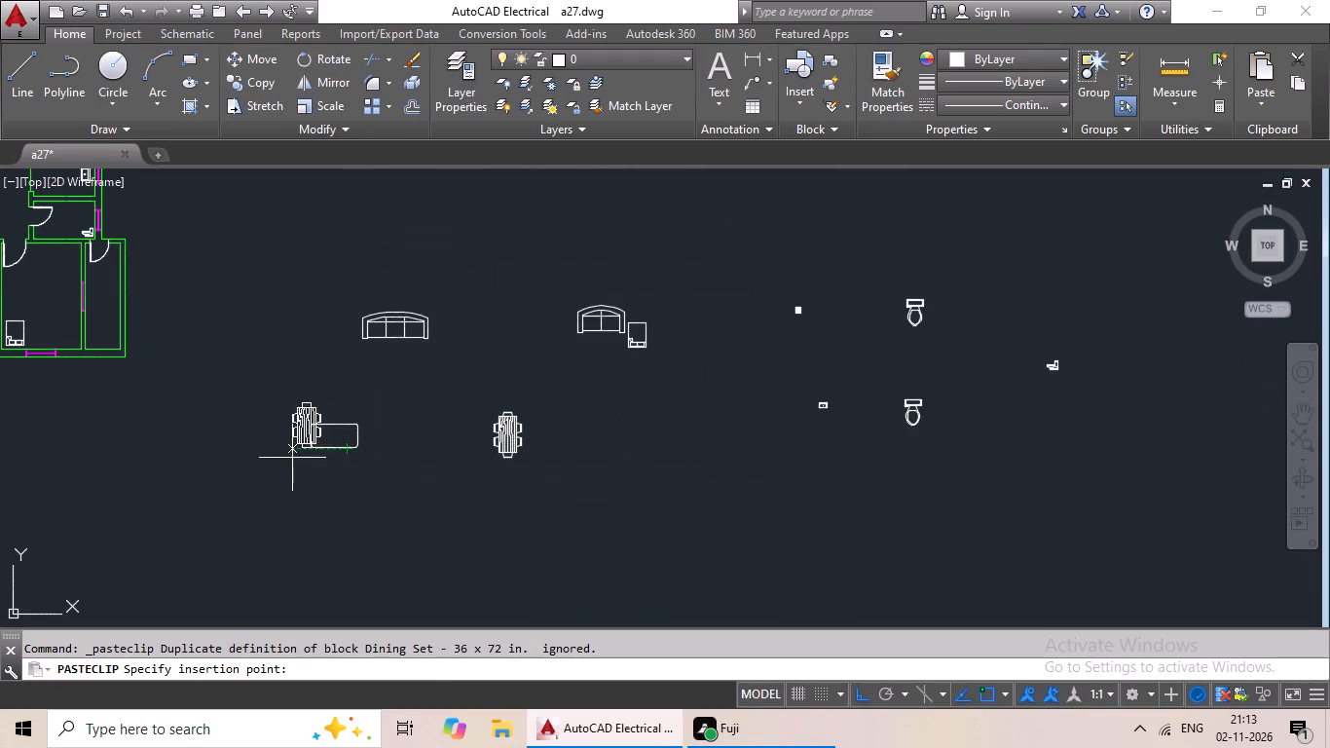
{"action": "middle_click_drag", "start_coordinate": [244, 432], "coordinate": [953, 586]}
{"action": "scroll", "coordinate": [571, 384], "scroll_direction": "up", "scroll_amount": 2}
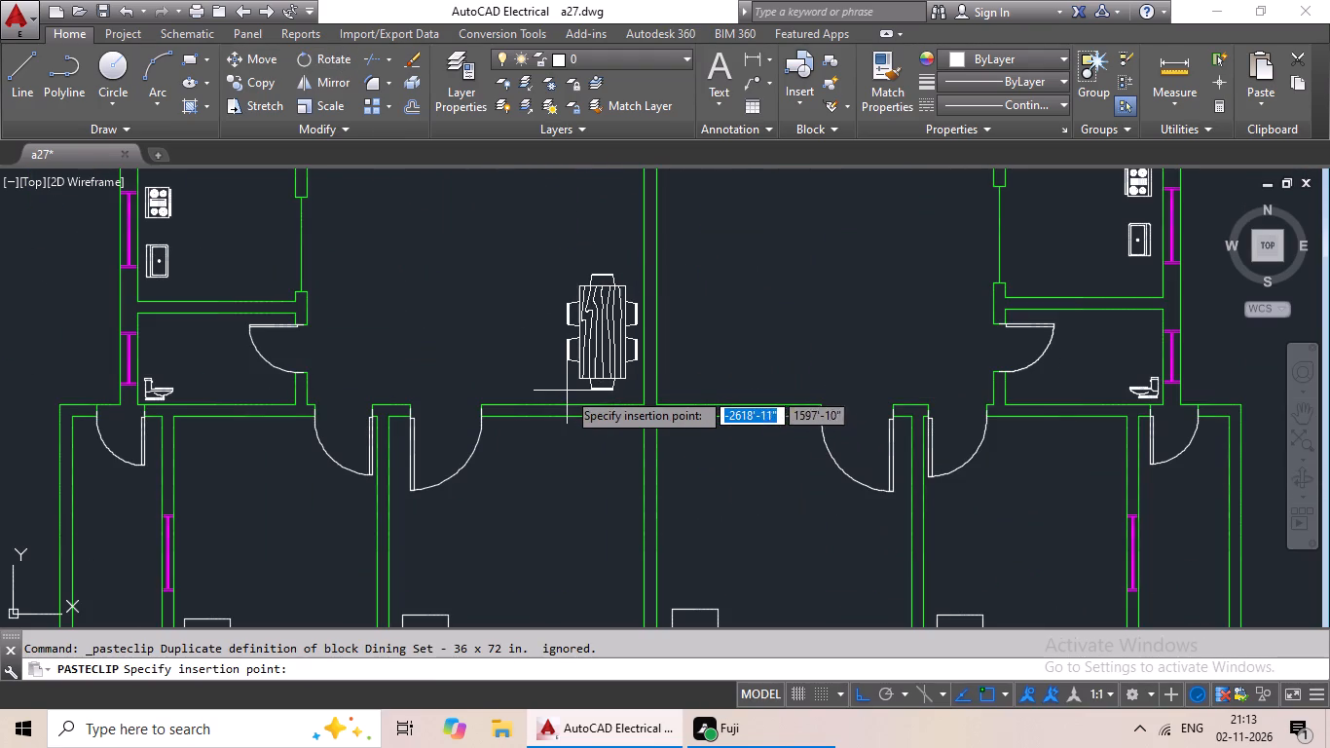
{"action": "left_click", "coordinate": [565, 394]}
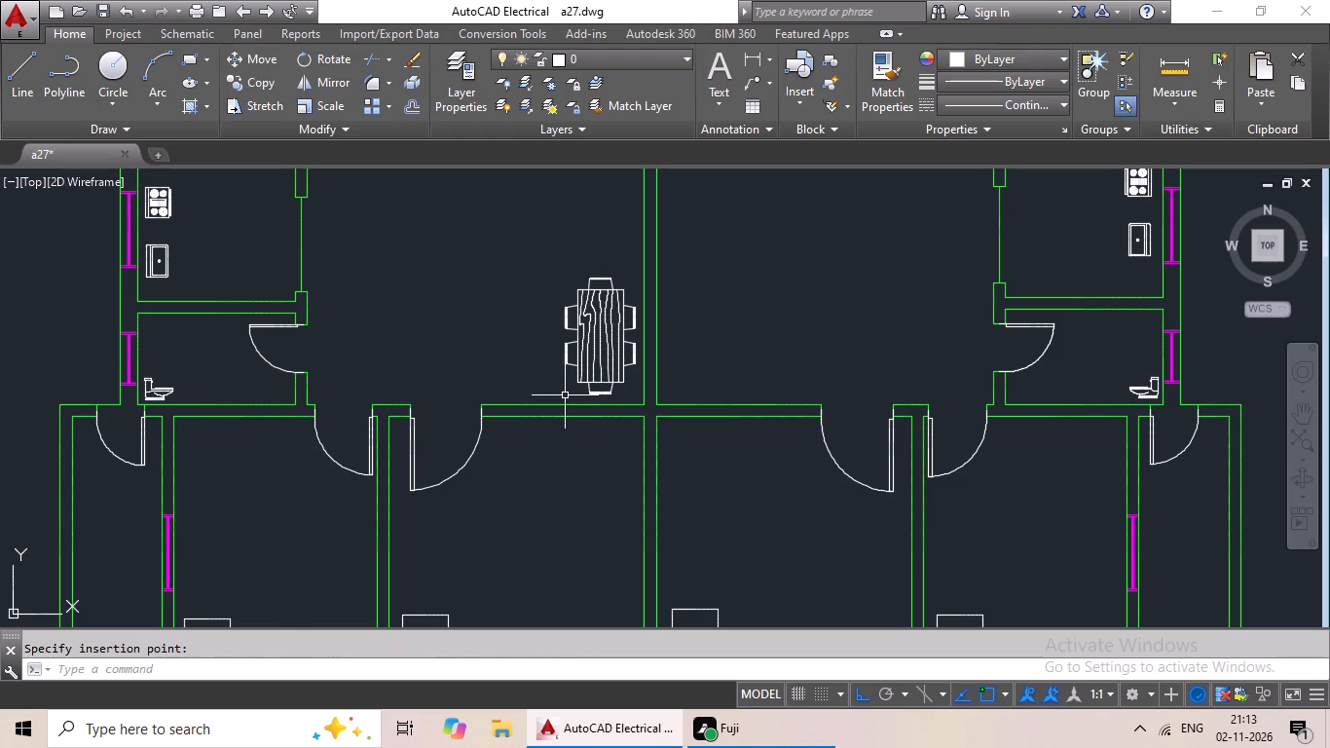
Place another copy of the rotated dining set on the east side of the central dividing wall, level with the west one.
{"action": "key", "text": "ctrl+v"}
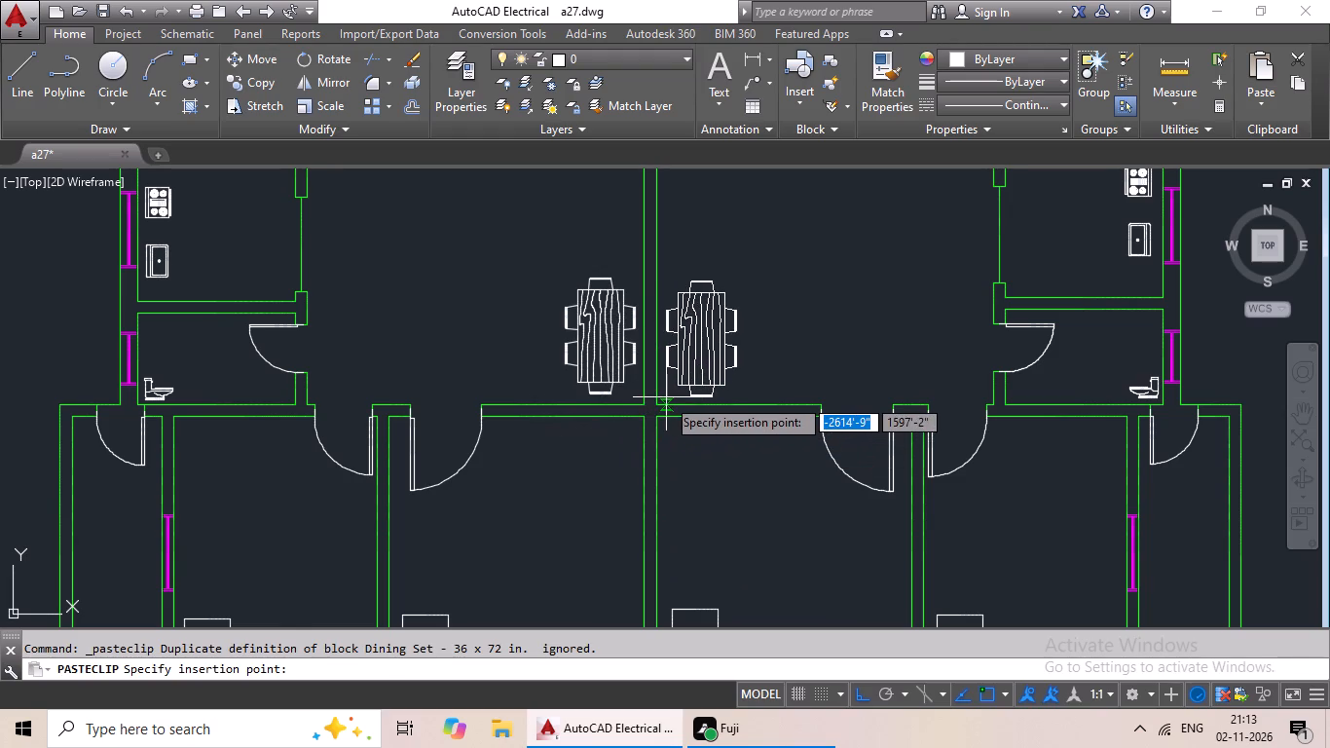
{"action": "left_click", "coordinate": [666, 393]}
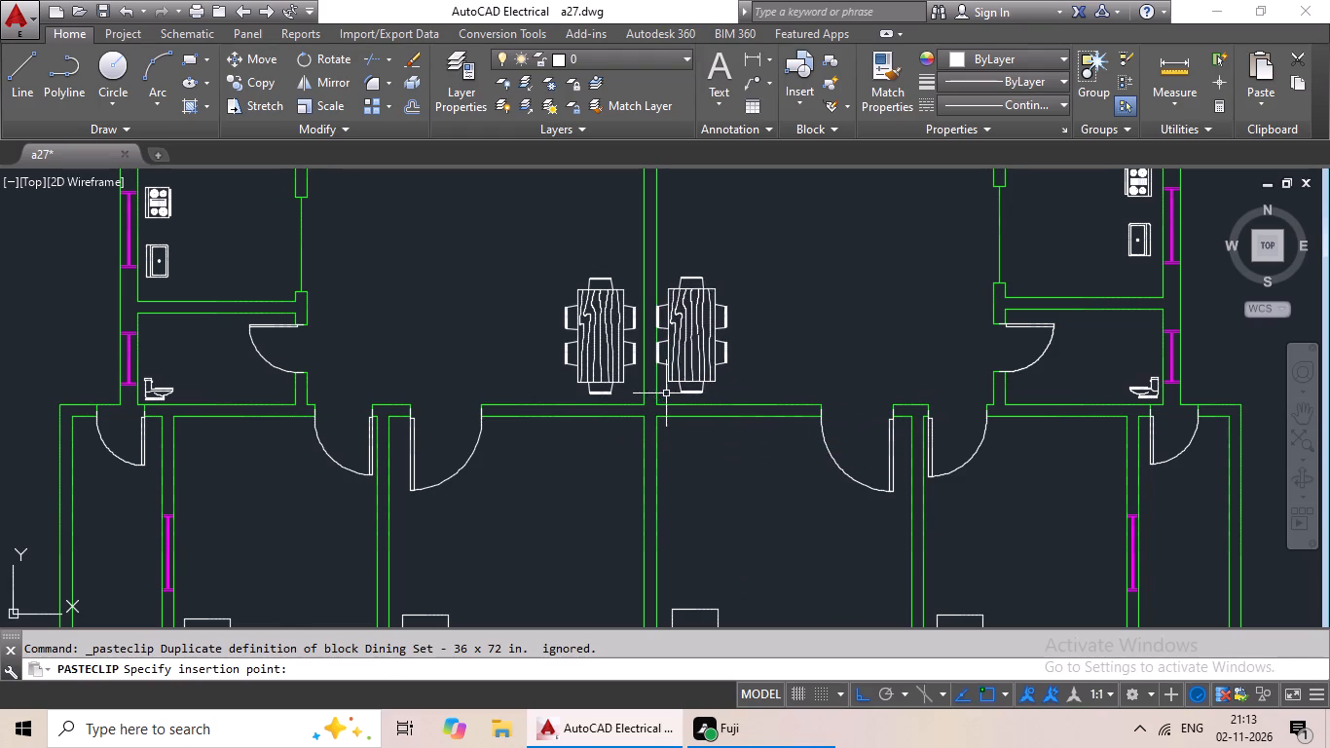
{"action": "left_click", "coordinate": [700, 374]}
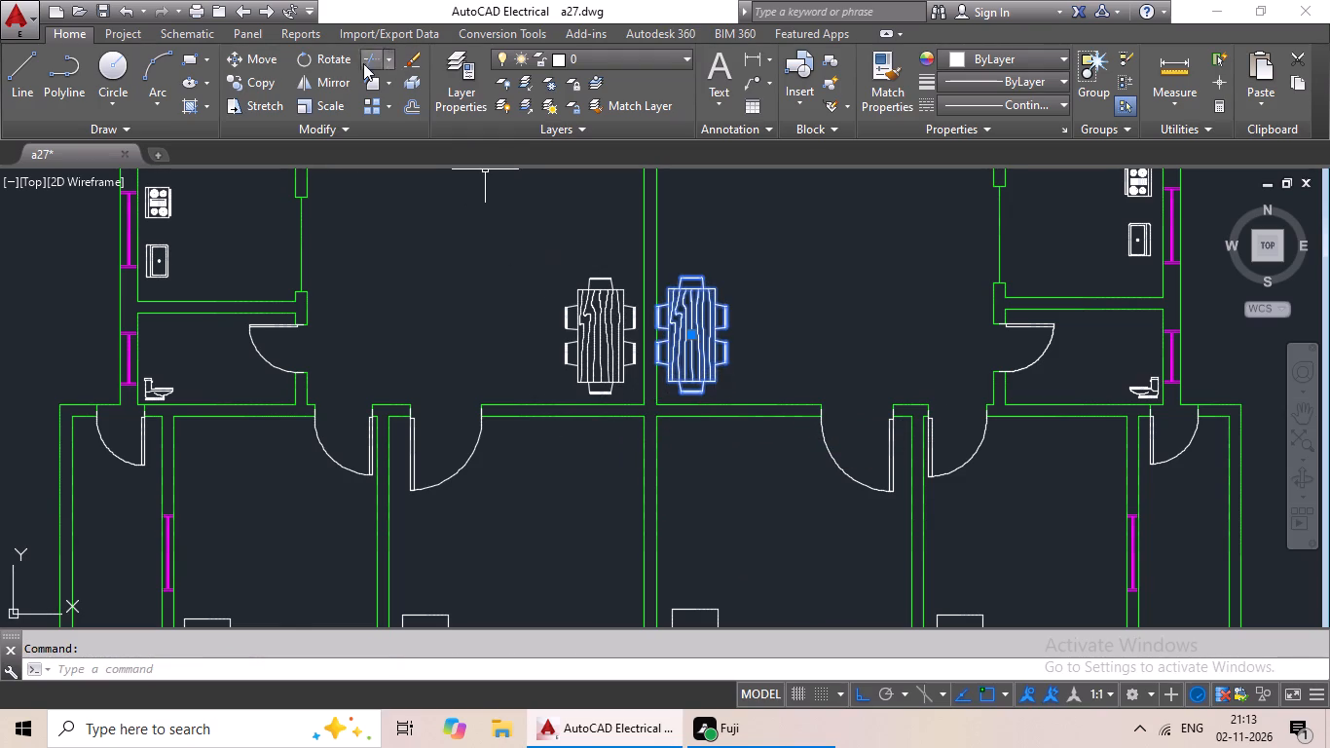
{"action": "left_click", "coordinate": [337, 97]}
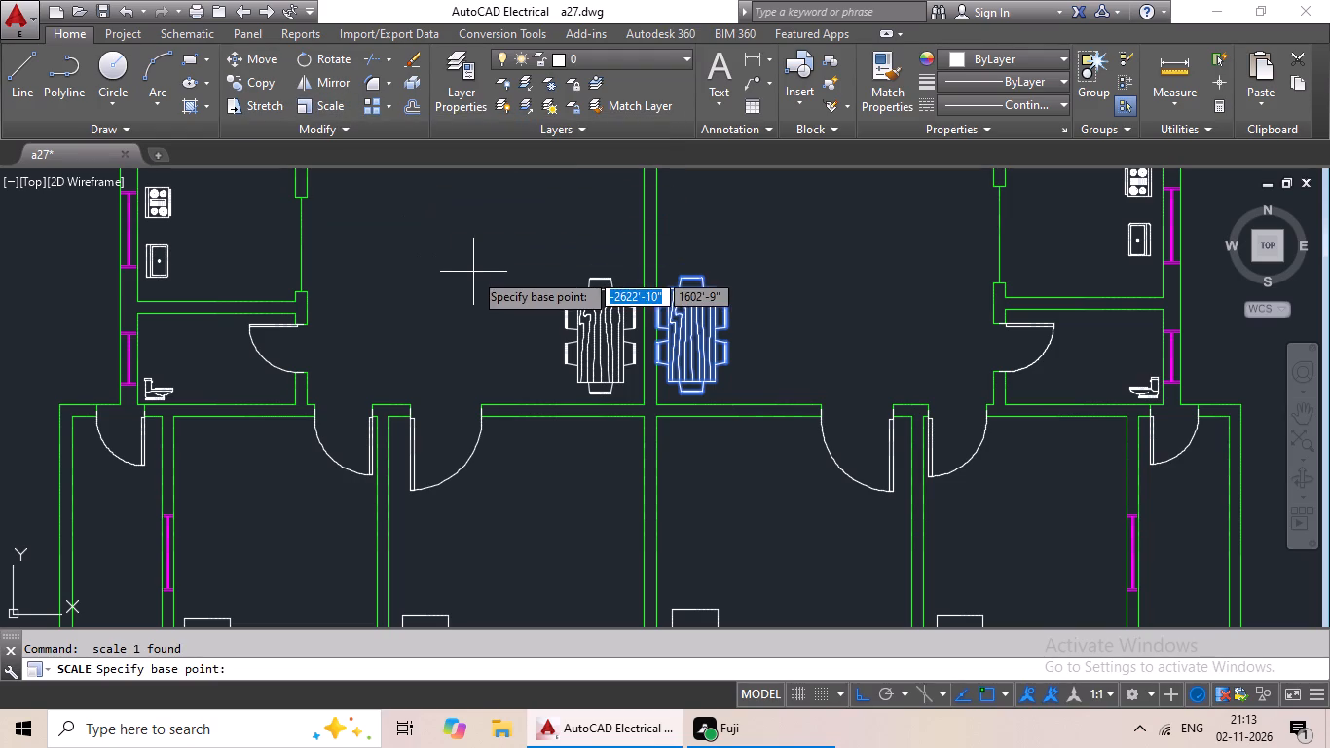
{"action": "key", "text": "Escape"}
Move the east unit's north-south dining set slightly east, clear of the central dividing wall.
{"action": "left_click", "coordinate": [714, 325]}
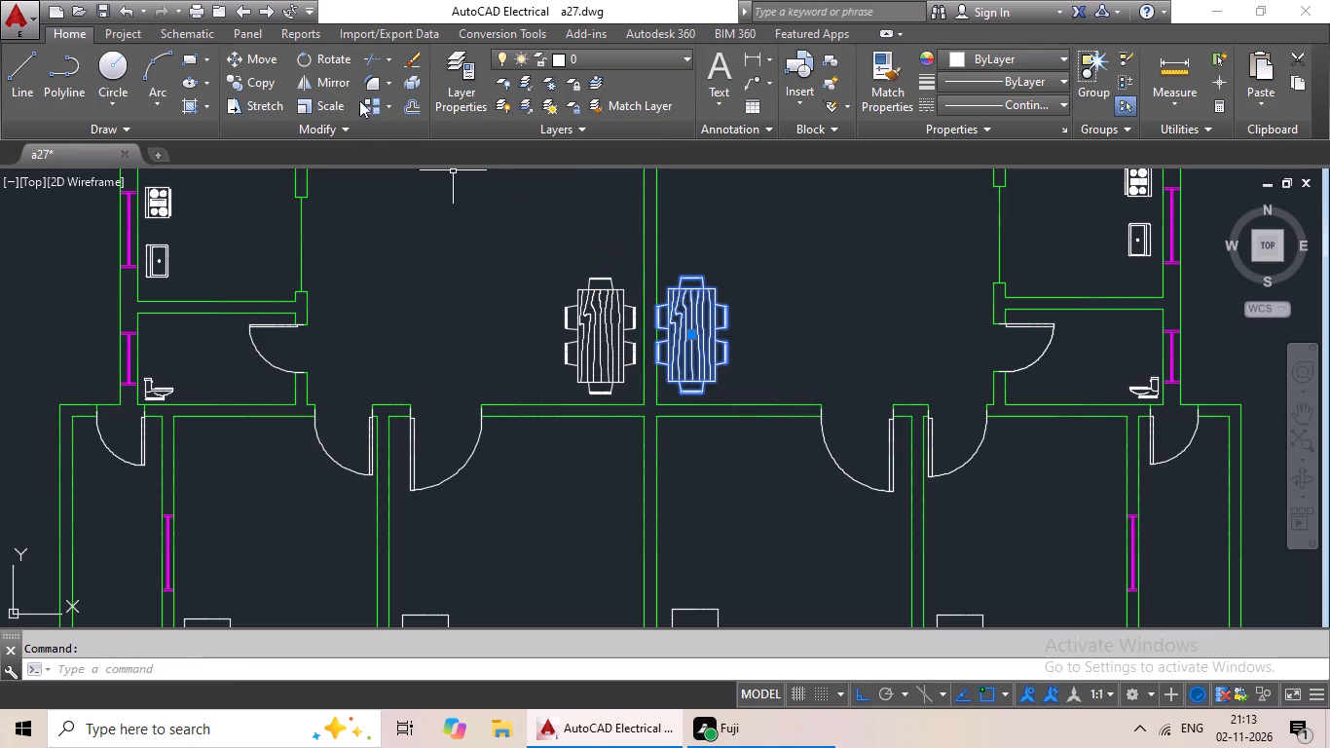
{"action": "left_click", "coordinate": [266, 64]}
{"action": "left_click_drag", "start_coordinate": [720, 336], "coordinate": [744, 336]}
{"action": "left_click", "coordinate": [745, 336]}
Scale the source three-seat roundback sofa down to about 3'-8" long, using its overall width as the reference.
{"action": "scroll", "coordinate": [772, 323], "scroll_direction": "down", "scroll_amount": 2}
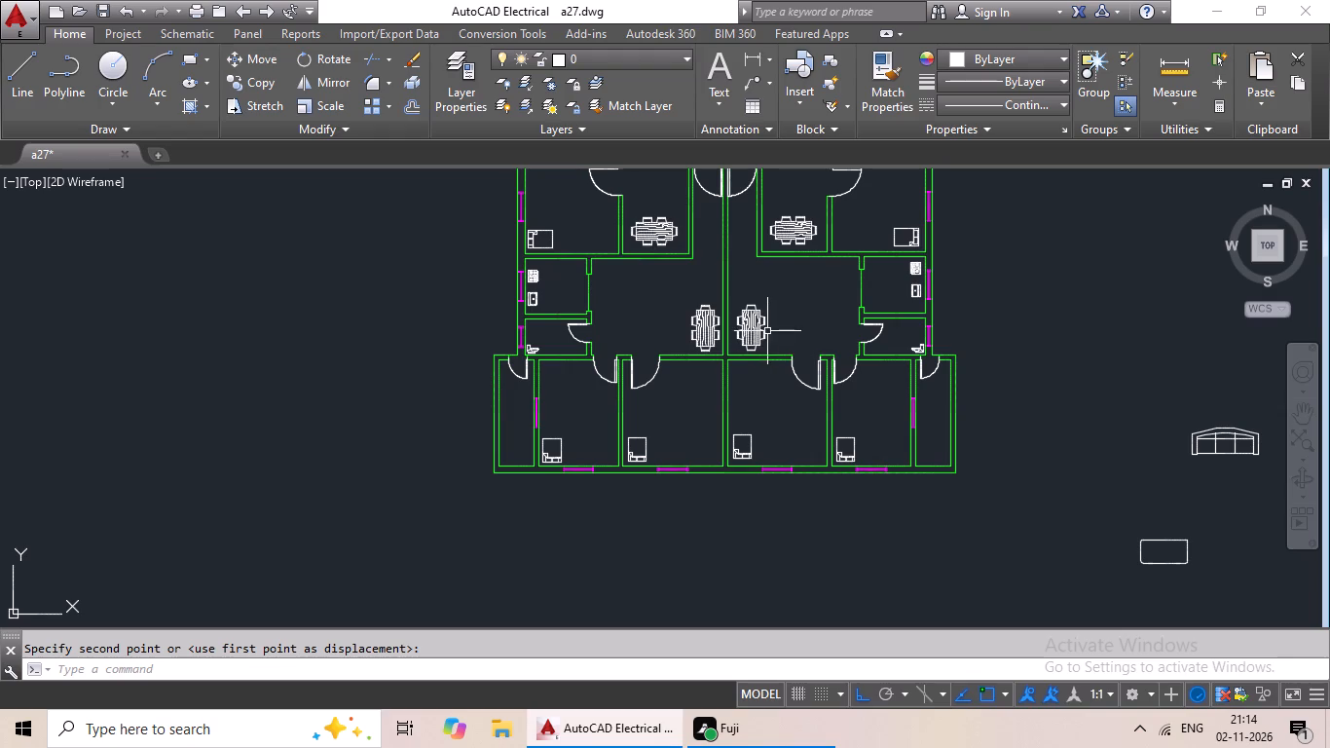
{"action": "middle_click_drag", "start_coordinate": [1069, 348], "coordinate": [755, 294]}
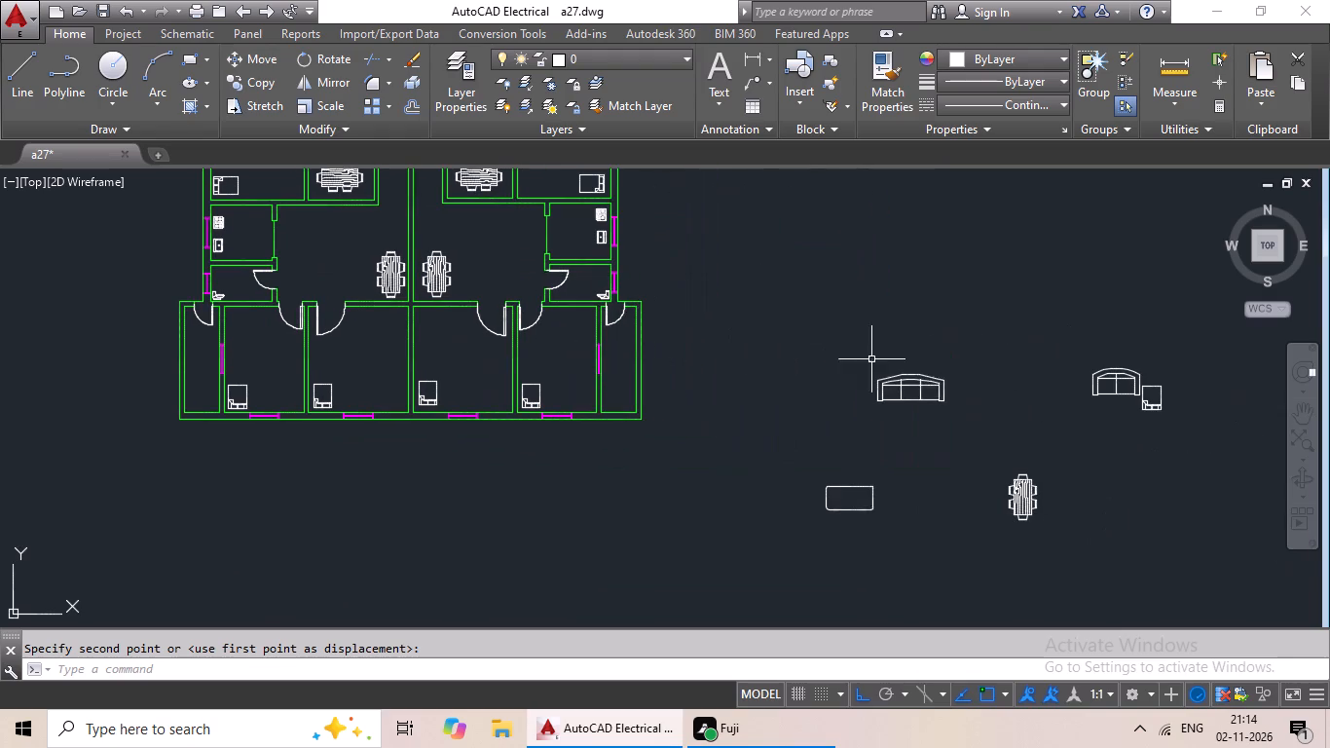
{"action": "left_click", "coordinate": [909, 381]}
{"action": "scroll", "coordinate": [952, 385], "scroll_direction": "up", "scroll_amount": 3}
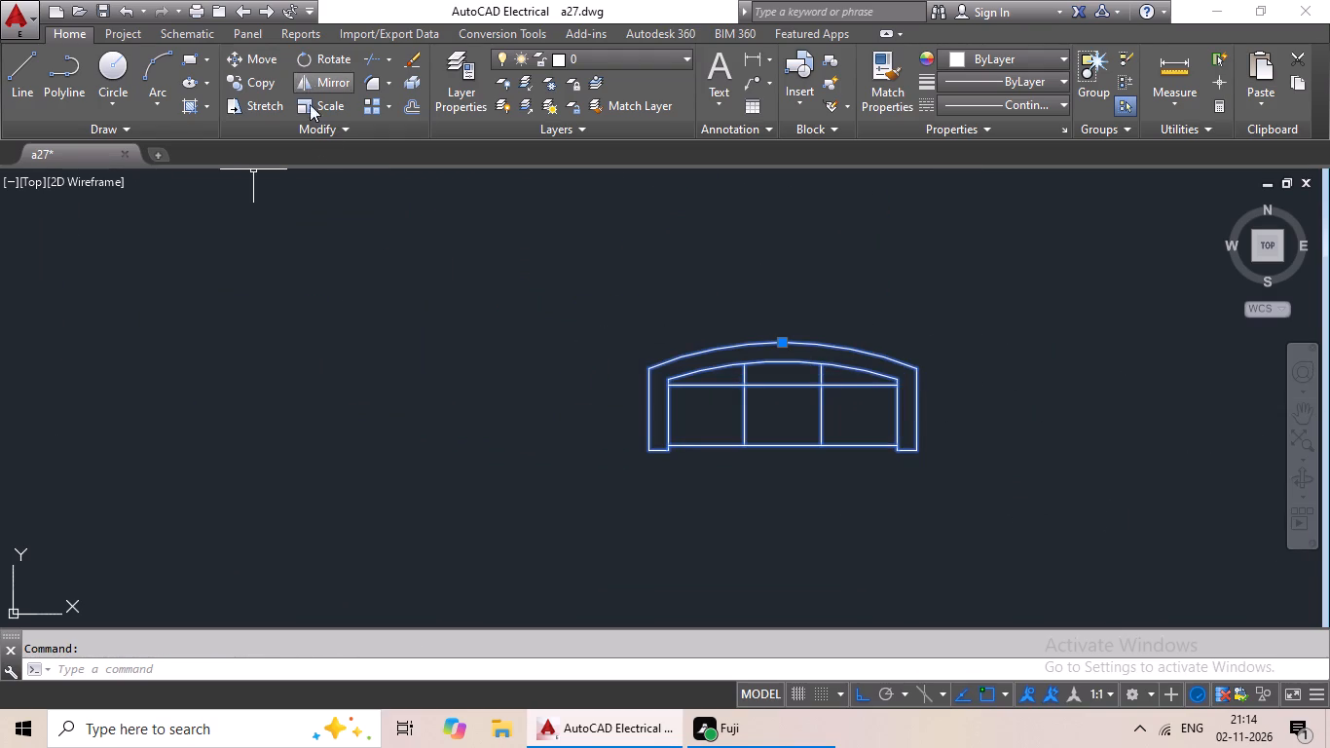
{"action": "left_click", "coordinate": [310, 104]}
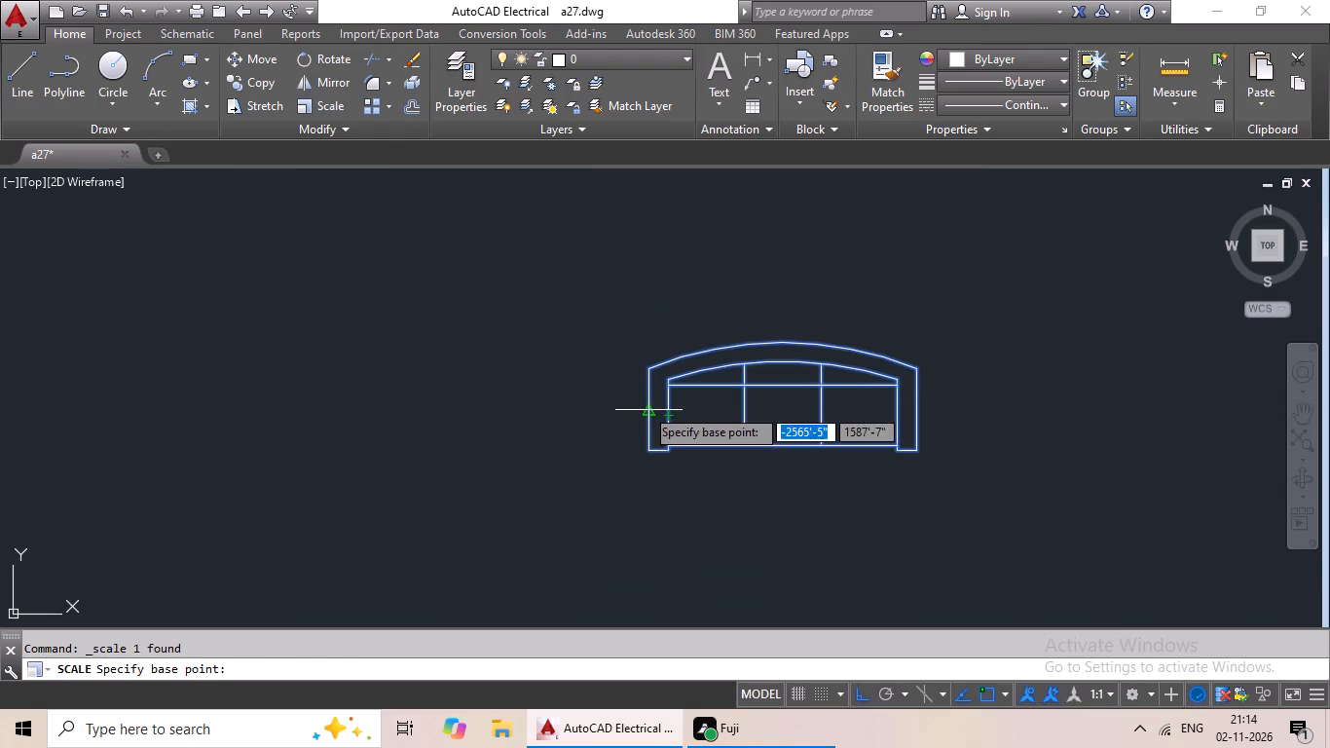
{"action": "left_click", "coordinate": [645, 406]}
{"action": "left_click", "coordinate": [339, 671]}
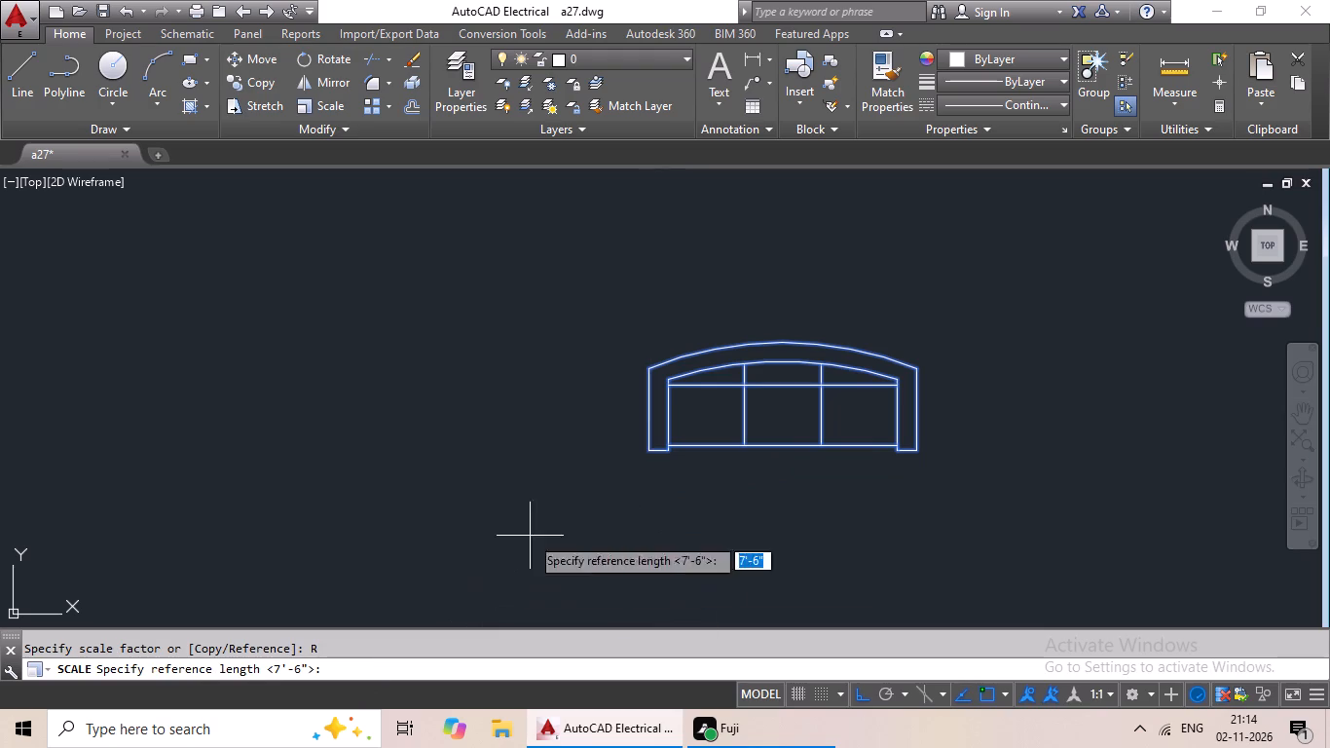
{"action": "left_click", "coordinate": [646, 413]}
{"action": "left_click_drag", "start_coordinate": [916, 409], "coordinate": [905, 411]}
{"action": "left_click", "coordinate": [789, 428]}
Scale the source rounded rectangular desk down to roughly half size, using its overall length as the reference.
{"action": "scroll", "coordinate": [784, 468], "scroll_direction": "down", "scroll_amount": 2}
{"action": "middle_click_drag", "start_coordinate": [784, 468], "coordinate": [709, 283]}
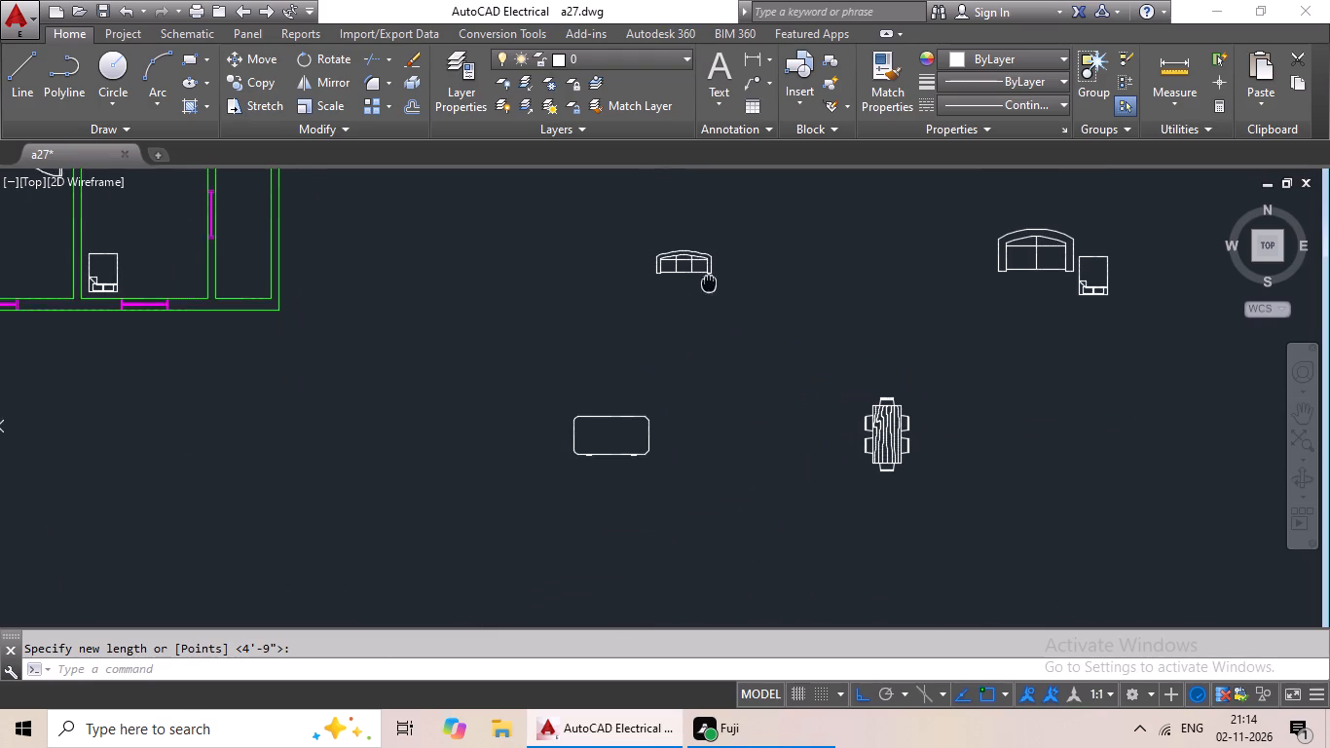
{"action": "middle_click_drag", "start_coordinate": [709, 283], "coordinate": [709, 281]}
{"action": "left_click", "coordinate": [647, 423]}
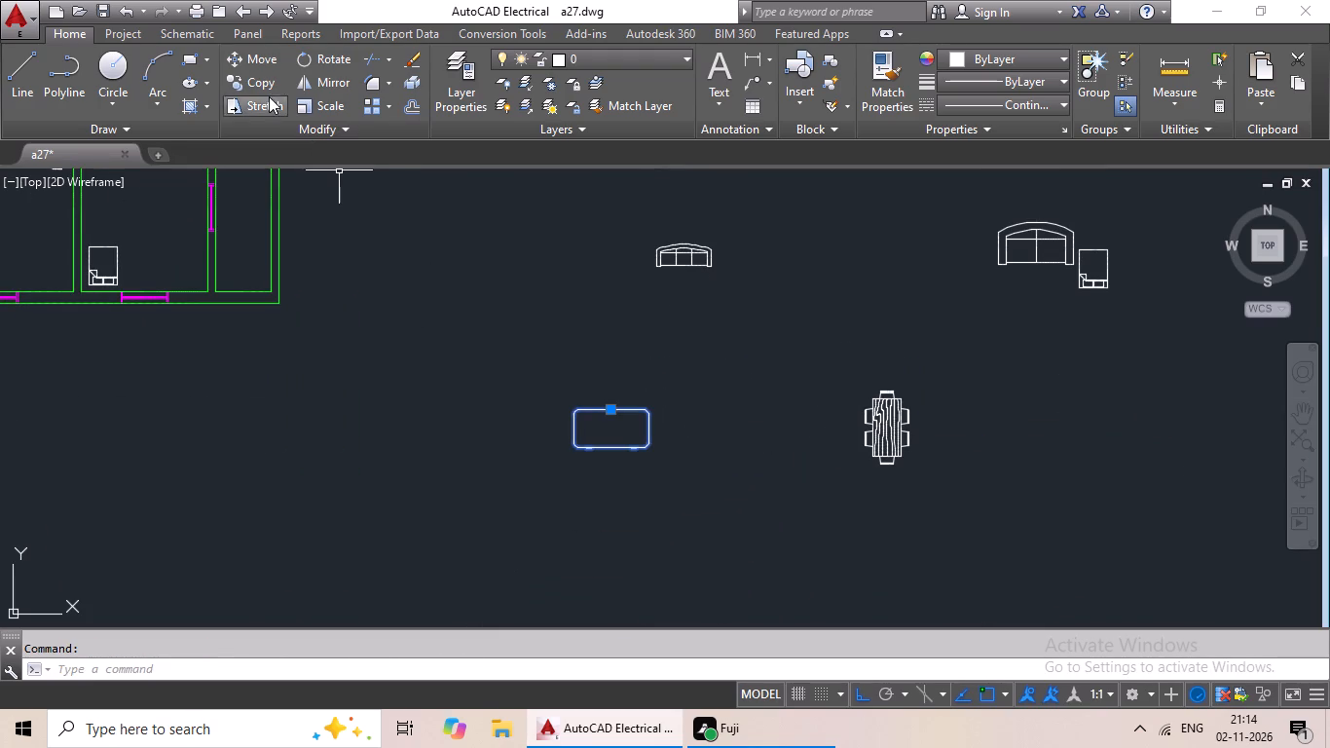
{"action": "left_click", "coordinate": [309, 108]}
{"action": "scroll", "coordinate": [557, 424], "scroll_direction": "up", "scroll_amount": 2}
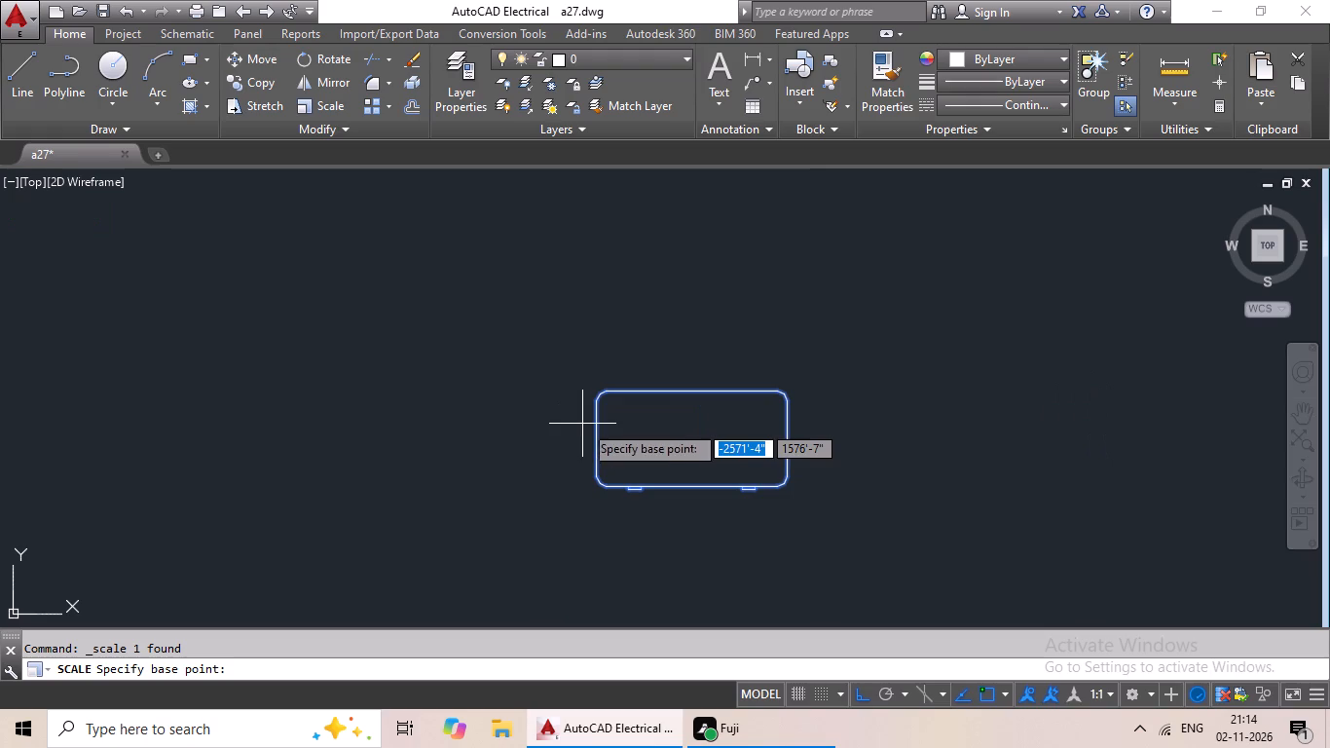
{"action": "left_click", "coordinate": [599, 441]}
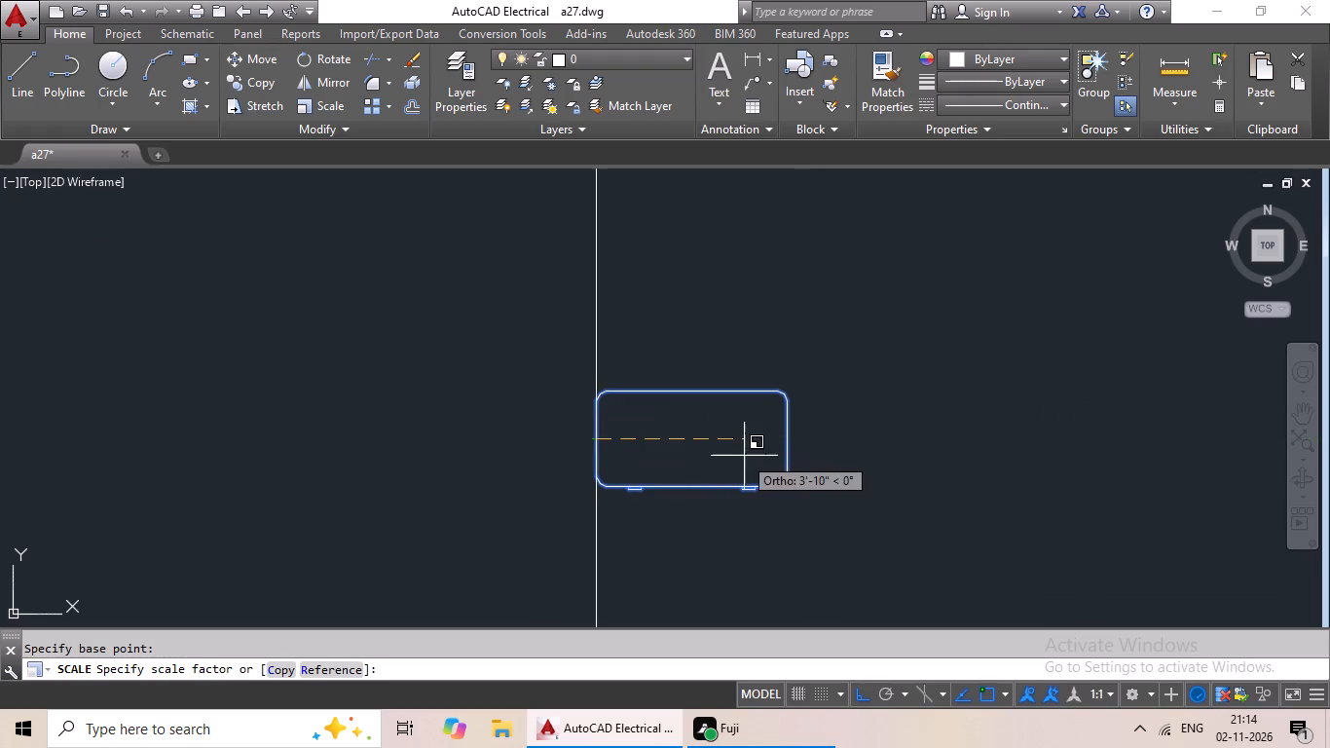
{"action": "left_click", "coordinate": [334, 677]}
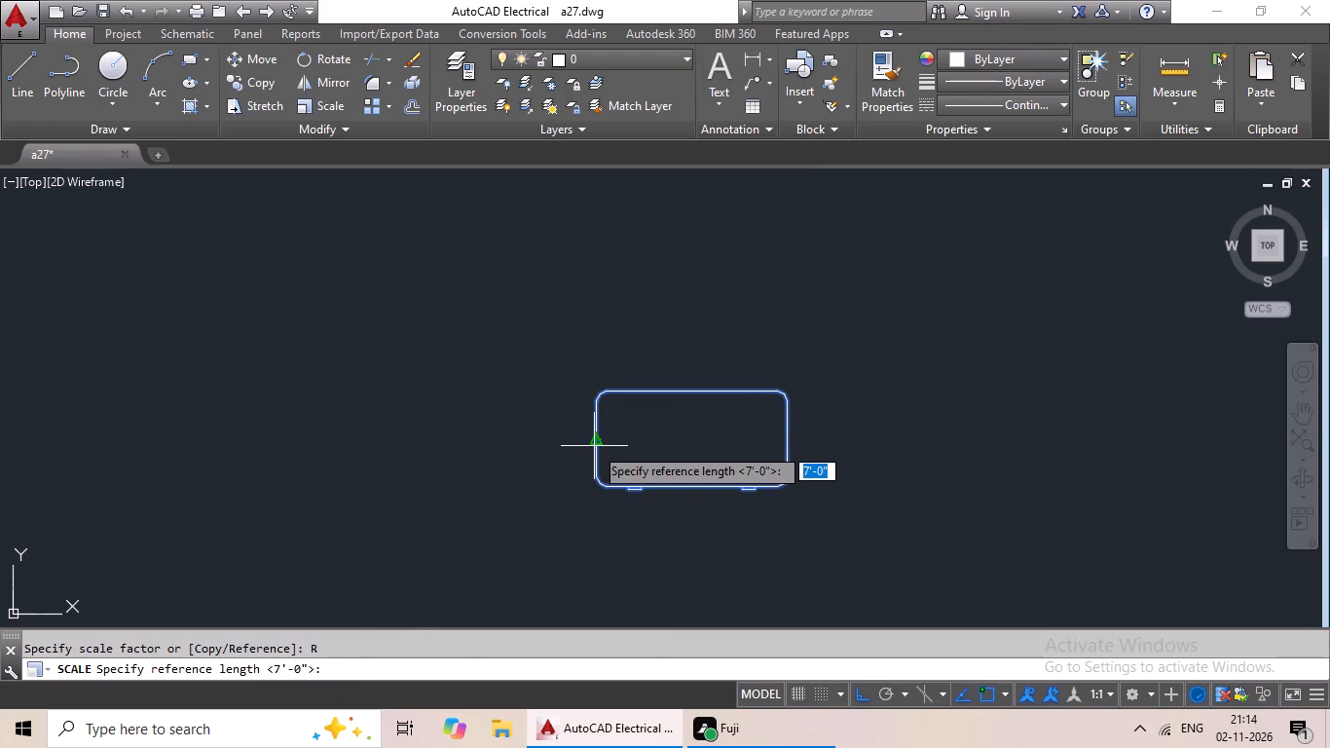
{"action": "left_click", "coordinate": [595, 444]}
{"action": "left_click", "coordinate": [788, 440]}
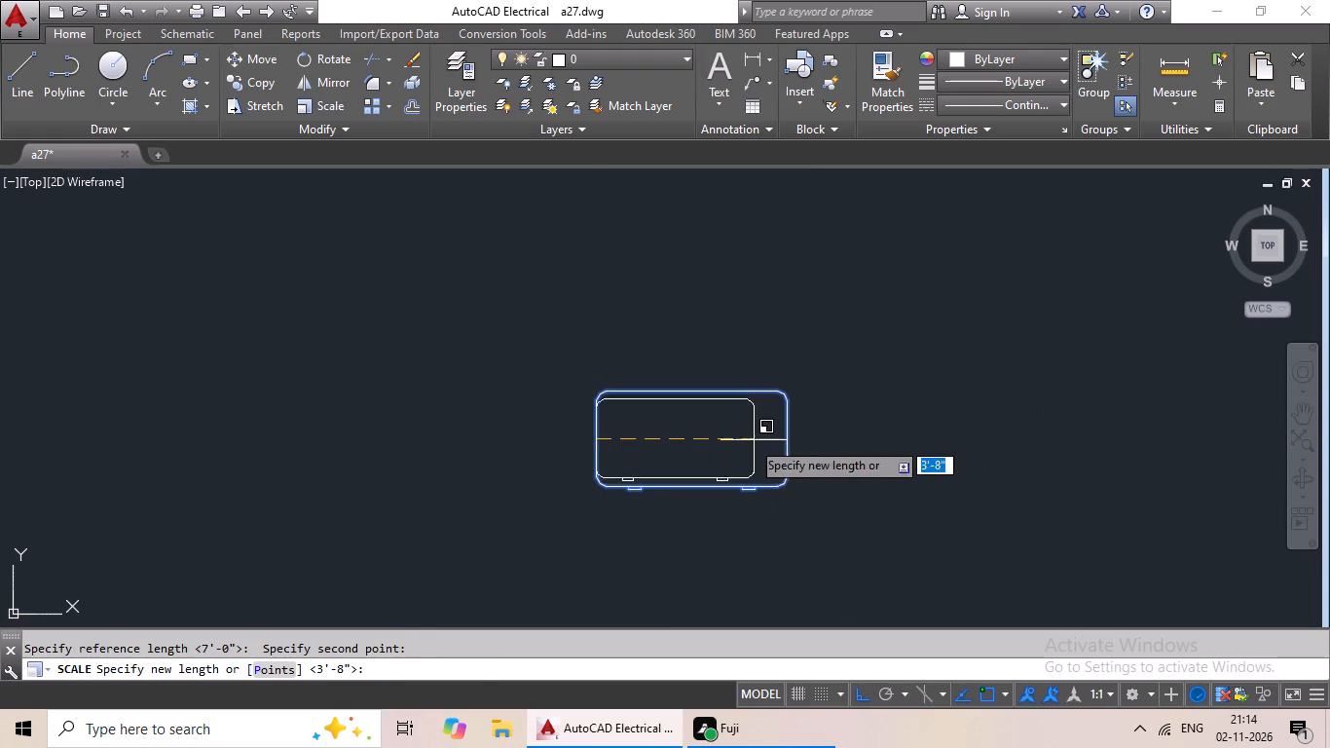
{"action": "left_click", "coordinate": [688, 452]}
Copy the scaled desk into the east unit's living space, northeast of the north-south dining set.
{"action": "scroll", "coordinate": [713, 385], "scroll_direction": "down", "scroll_amount": 3}
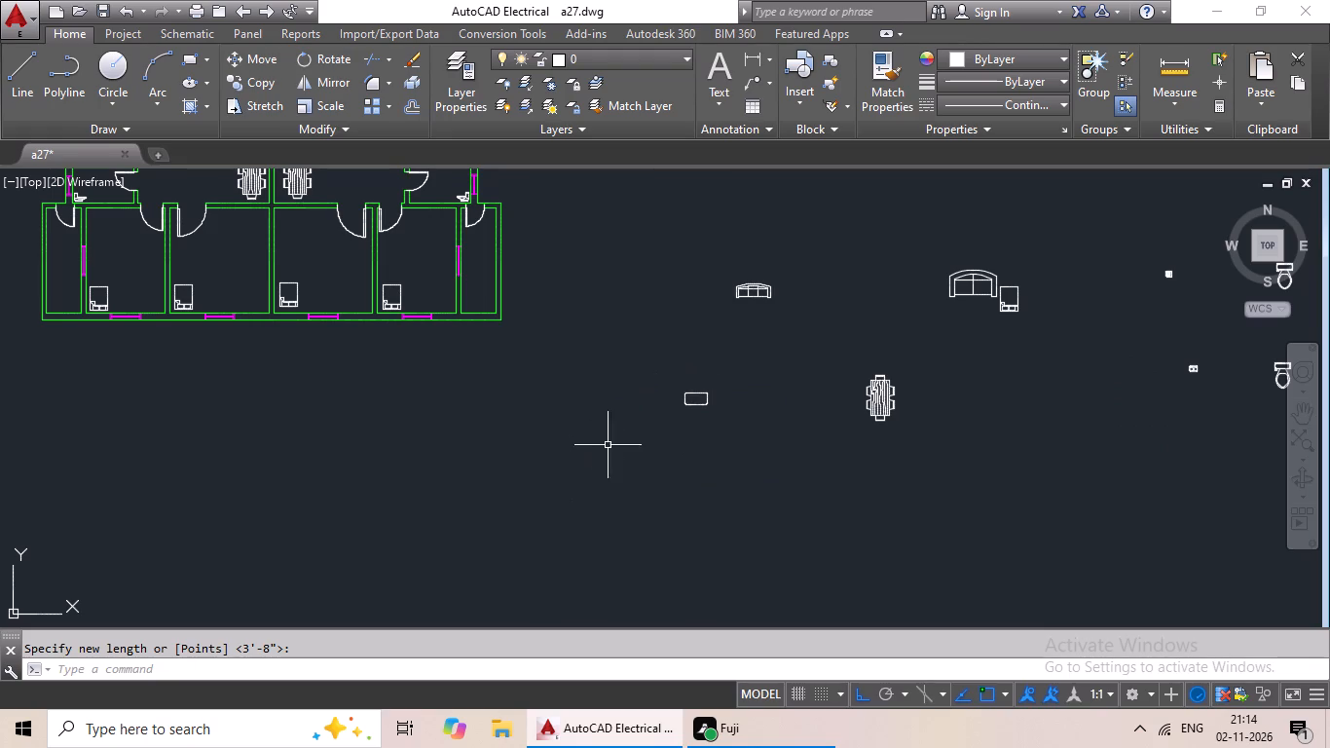
{"action": "left_click", "coordinate": [707, 406]}
{"action": "key", "text": "ctrl+c"}
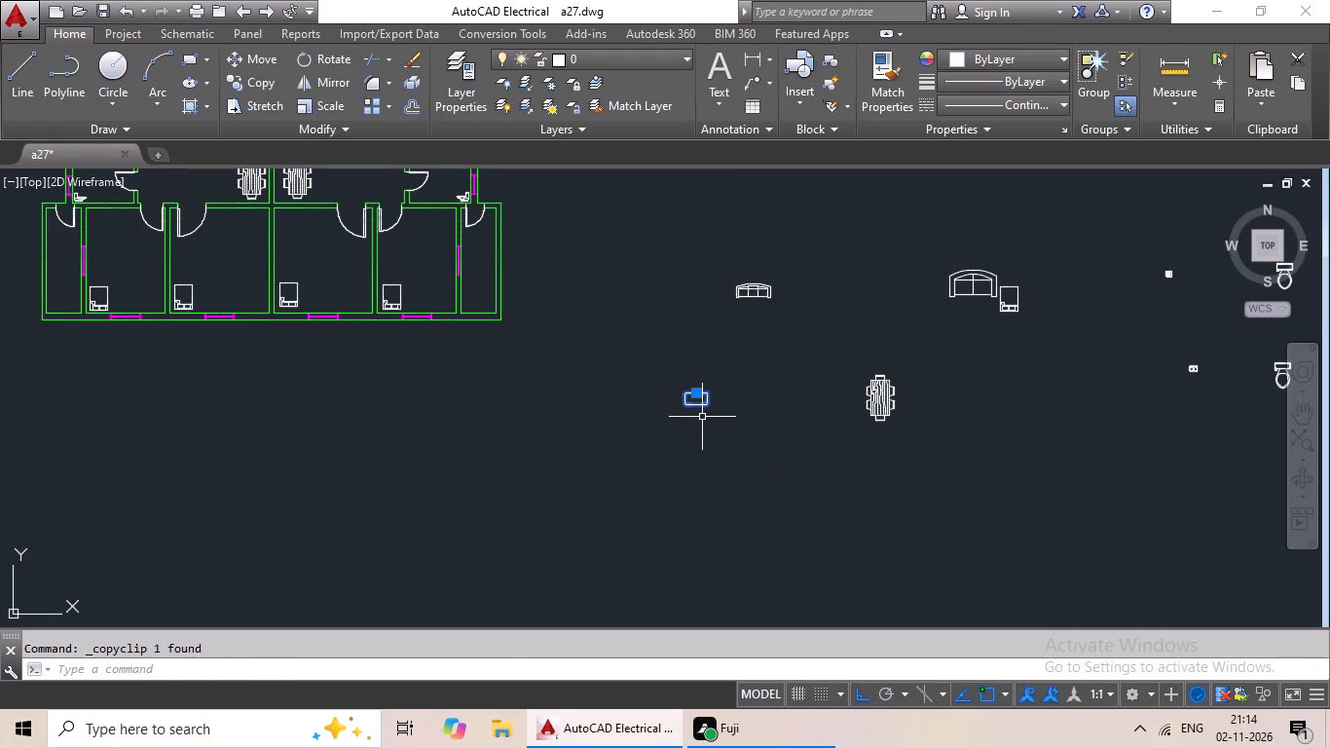
{"action": "key", "text": "ctrl+v"}
{"action": "scroll", "coordinate": [565, 400], "scroll_direction": "down", "scroll_amount": 1}
{"action": "middle_click_drag", "start_coordinate": [565, 395], "coordinate": [829, 491]}
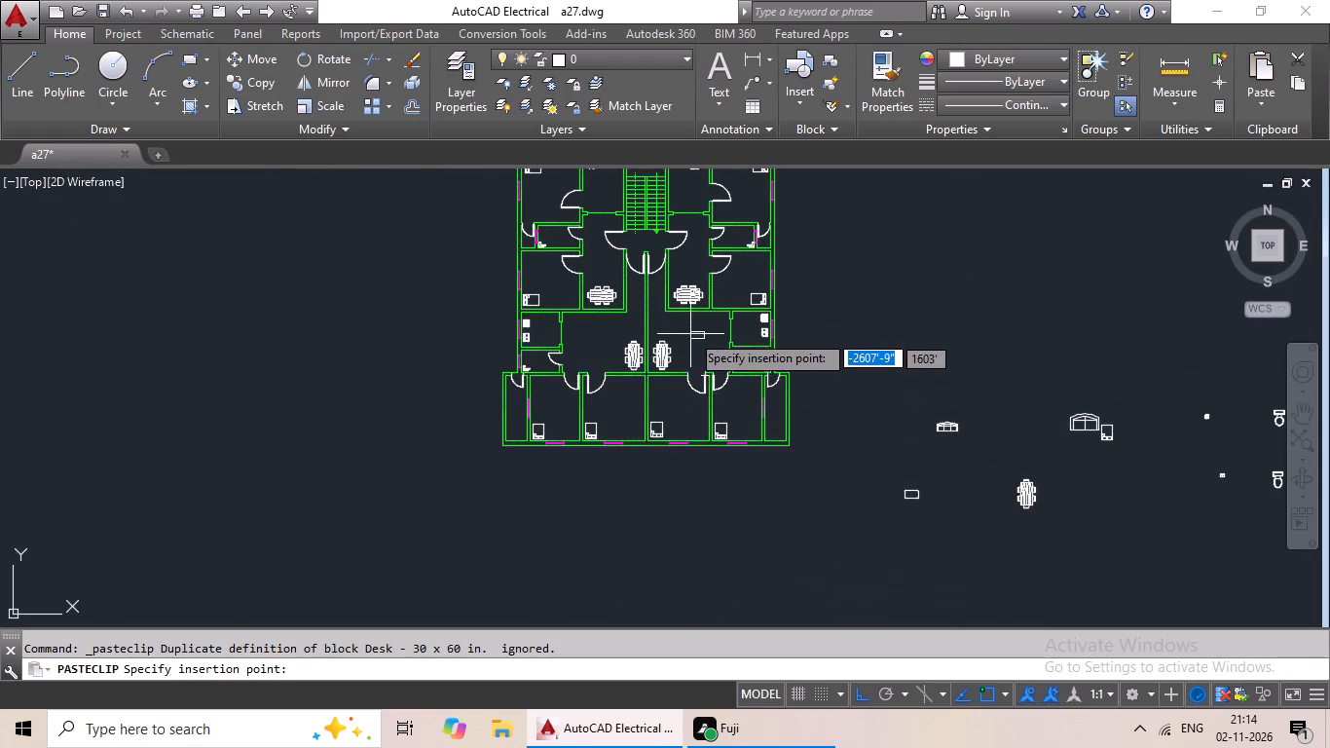
{"action": "scroll", "coordinate": [691, 322], "scroll_direction": "up", "scroll_amount": 4}
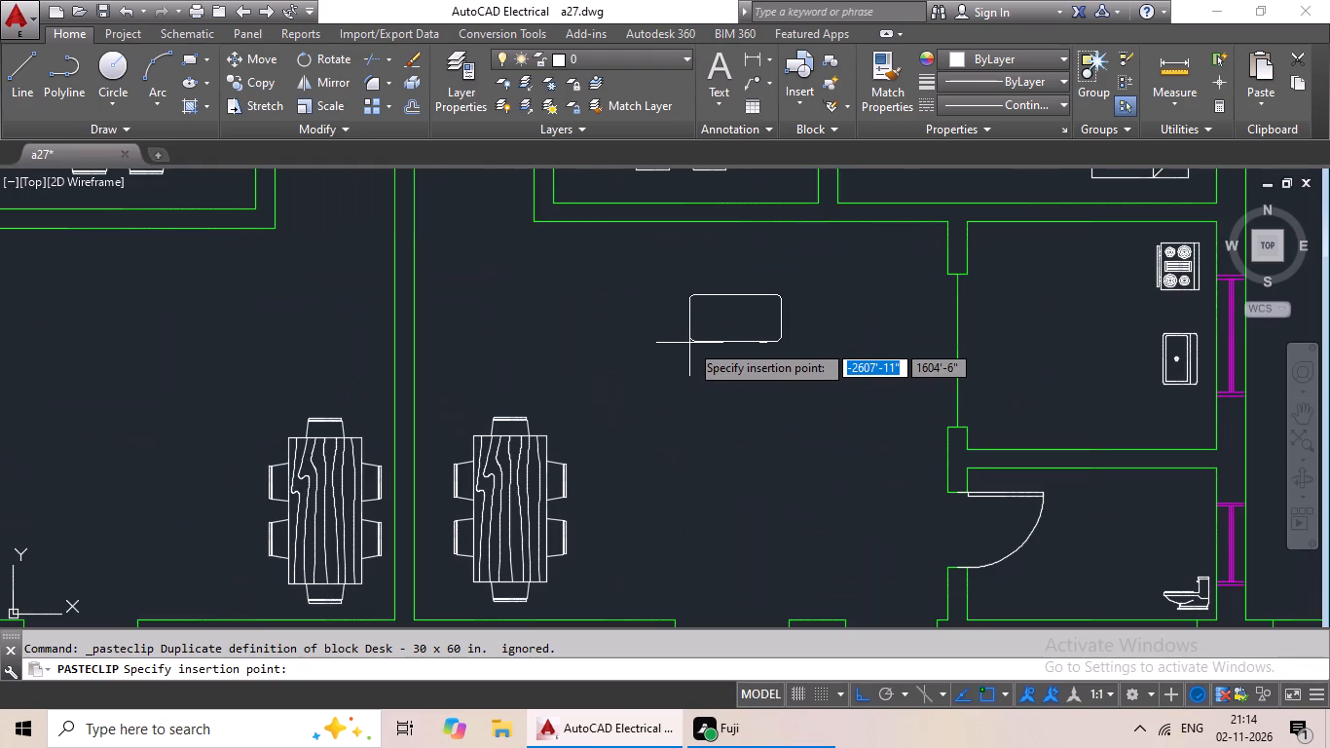
{"action": "left_click", "coordinate": [683, 343]}
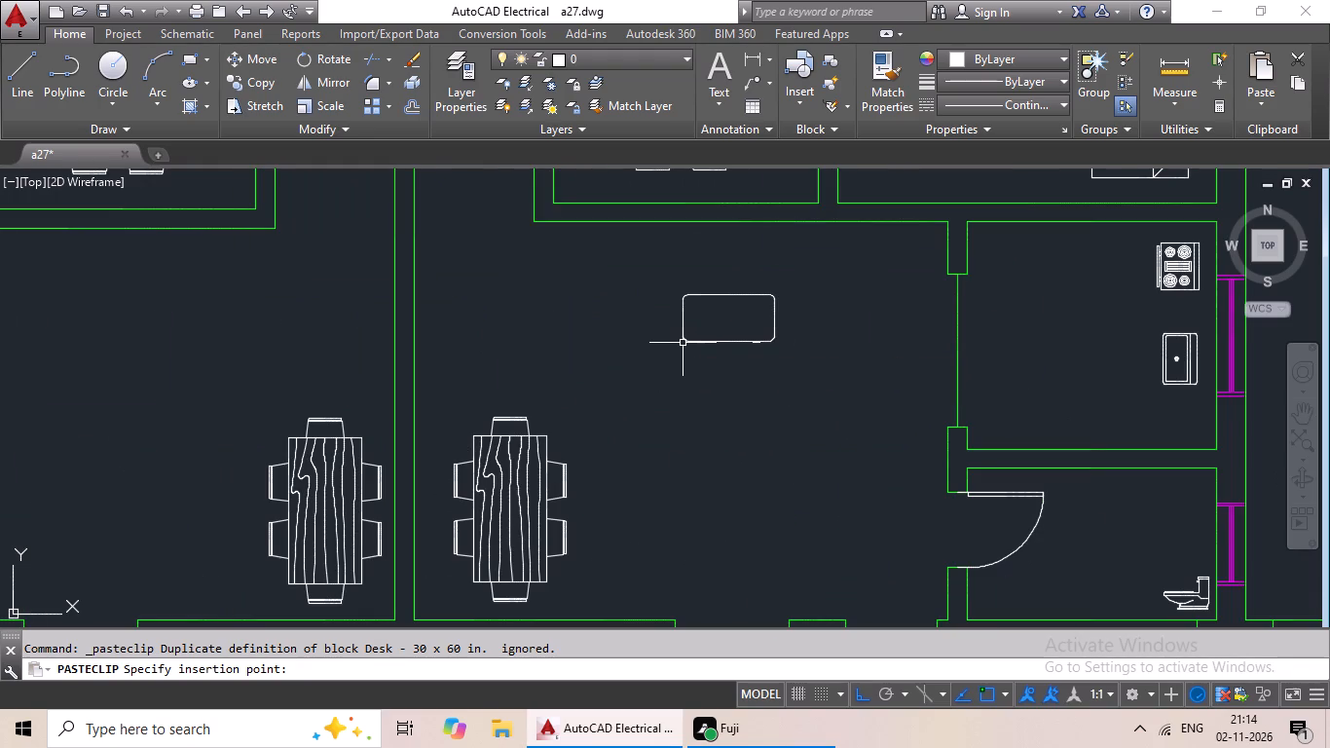
Place another copy of the desk in the west unit's living space, northwest of its north-south dining set.
{"action": "key", "text": "ctrl+v"}
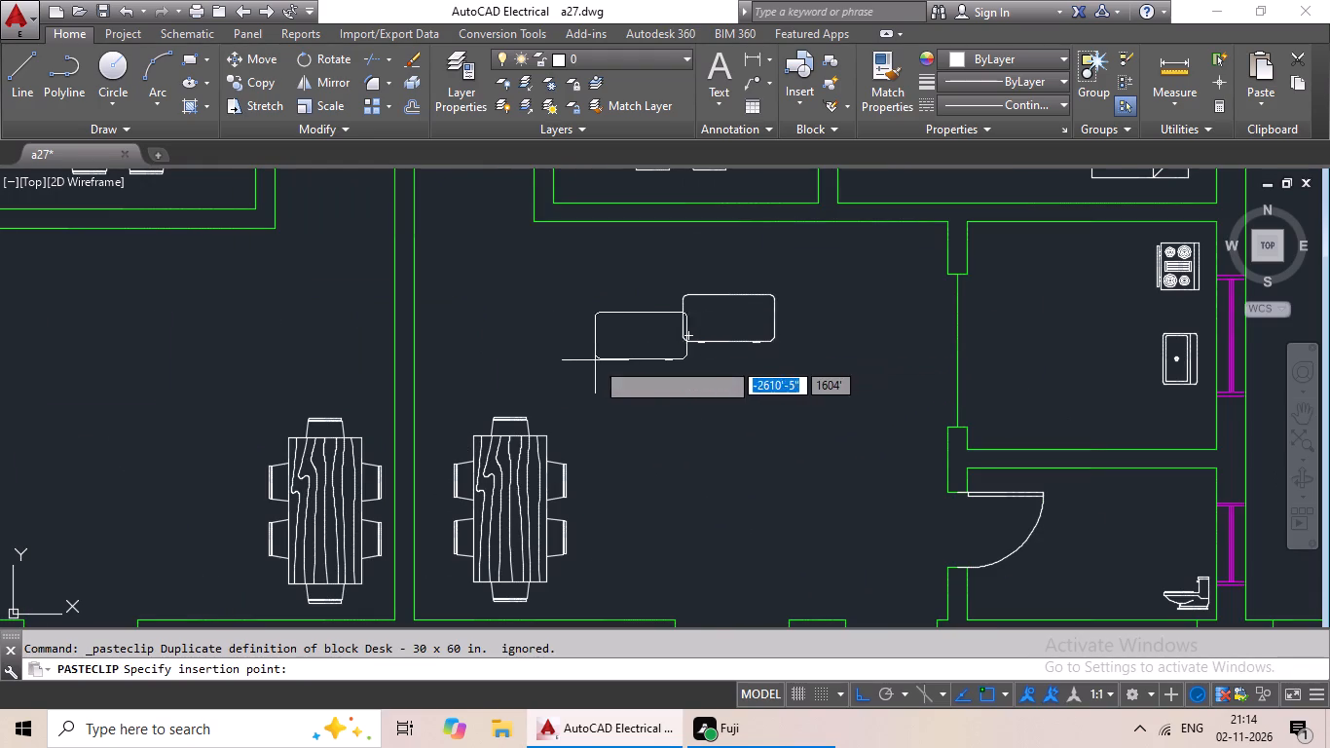
{"action": "middle_click_drag", "start_coordinate": [589, 358], "coordinate": [776, 393]}
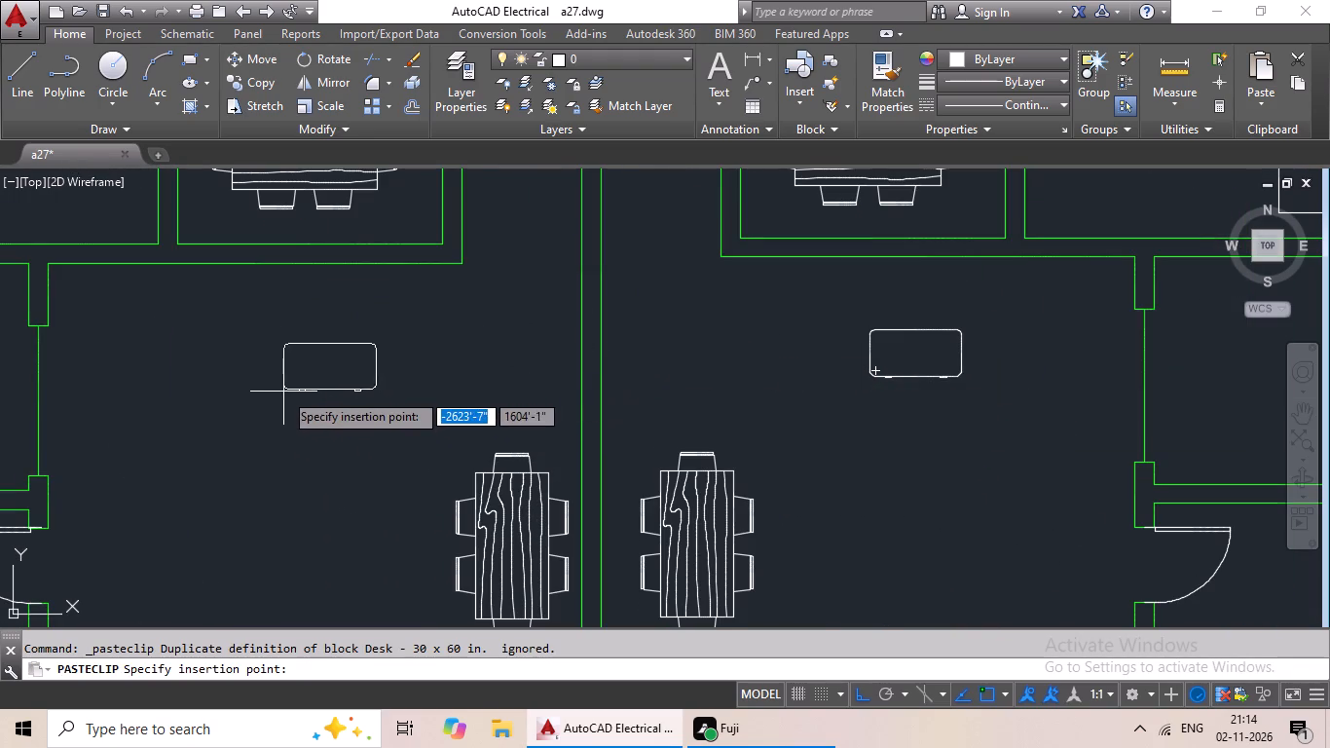
{"action": "left_click", "coordinate": [303, 388]}
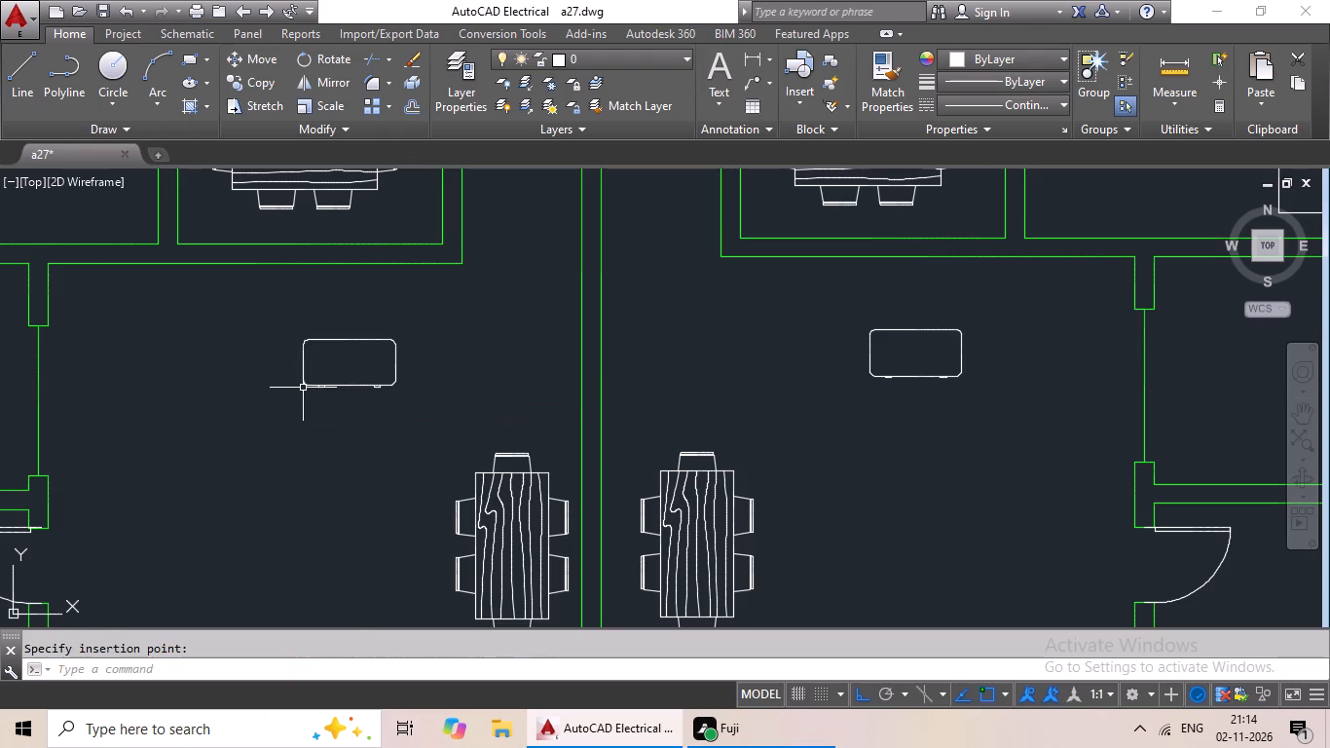
Copy the scaled three-seat sofa into the east unit's living space, directly north of the desk.
{"action": "scroll", "coordinate": [589, 401], "scroll_direction": "down", "scroll_amount": 1}
{"action": "middle_click_drag", "start_coordinate": [804, 452], "coordinate": [478, 310]}
{"action": "scroll", "coordinate": [632, 381], "scroll_direction": "down", "scroll_amount": 2}
{"action": "middle_click_drag", "start_coordinate": [886, 428], "coordinate": [551, 338]}
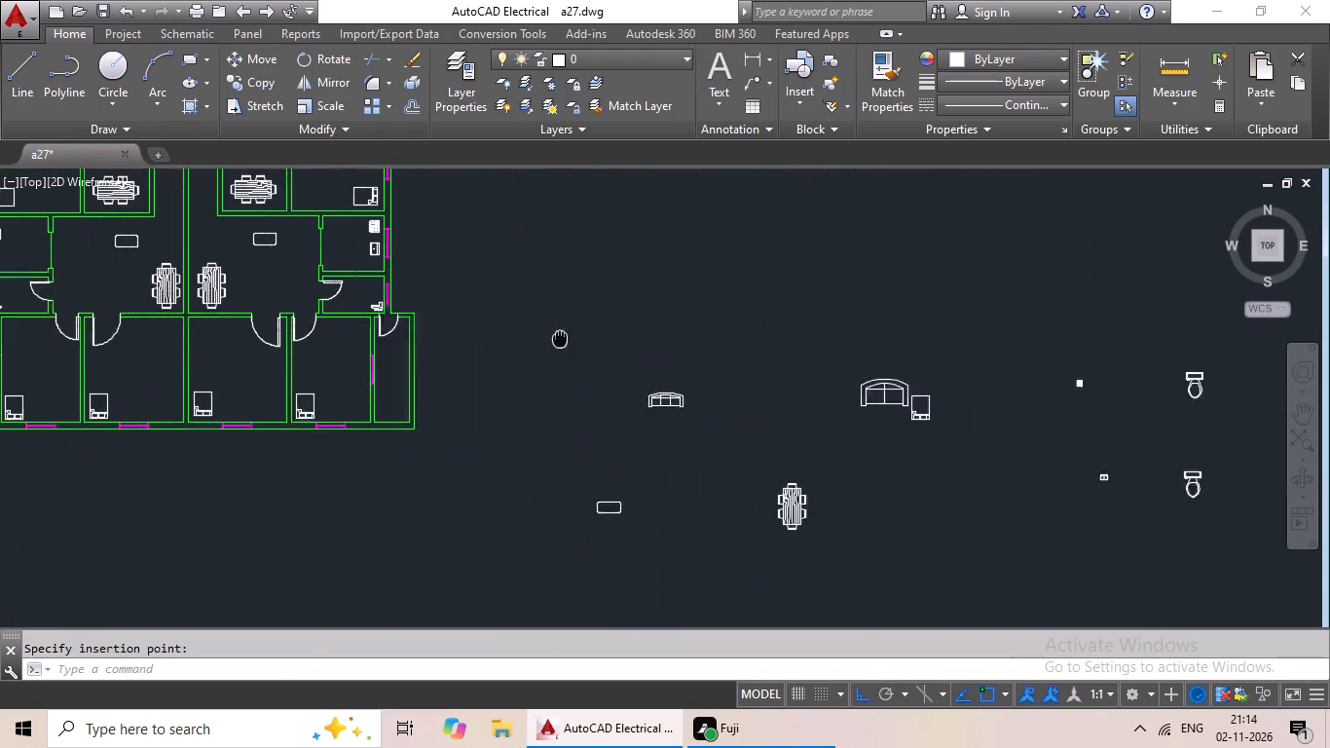
{"action": "middle_click_drag", "start_coordinate": [551, 338], "coordinate": [550, 338]}
{"action": "left_click", "coordinate": [625, 401]}
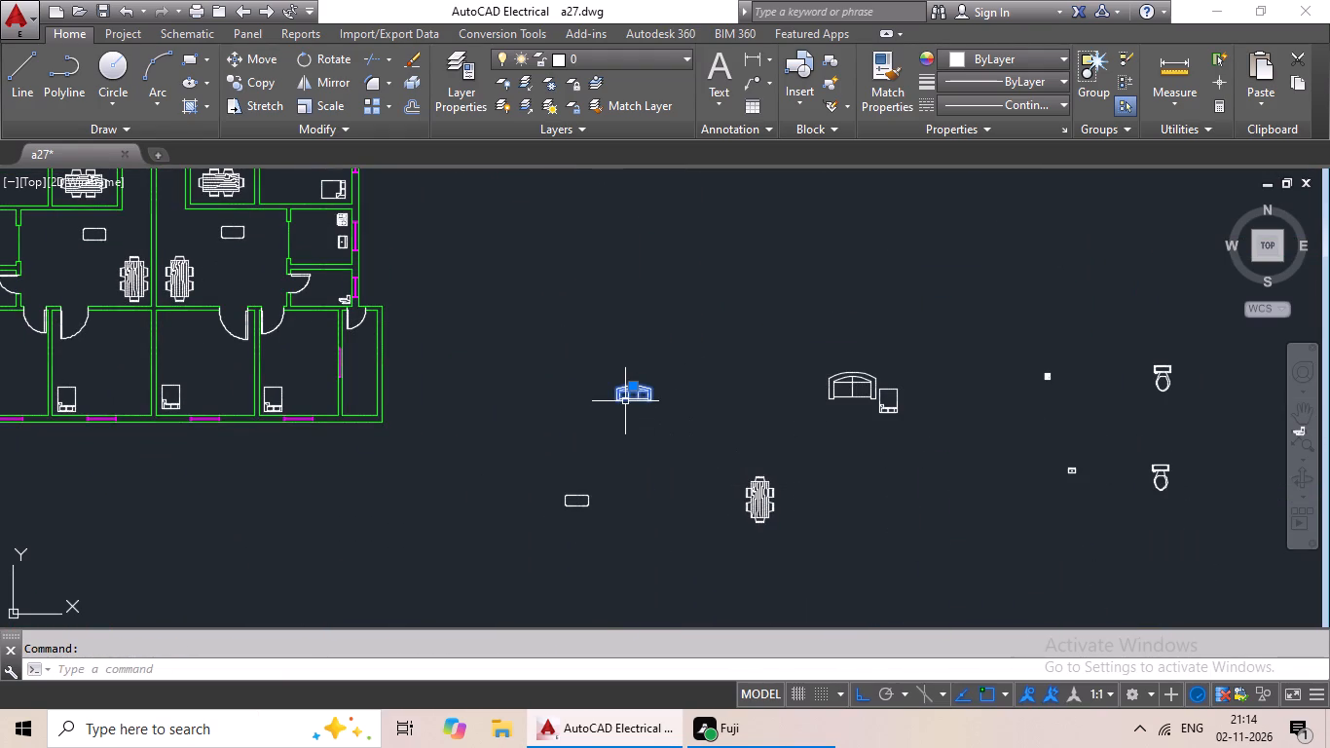
{"action": "key", "text": "ctrl+c"}
{"action": "key", "text": "ctrl+v"}
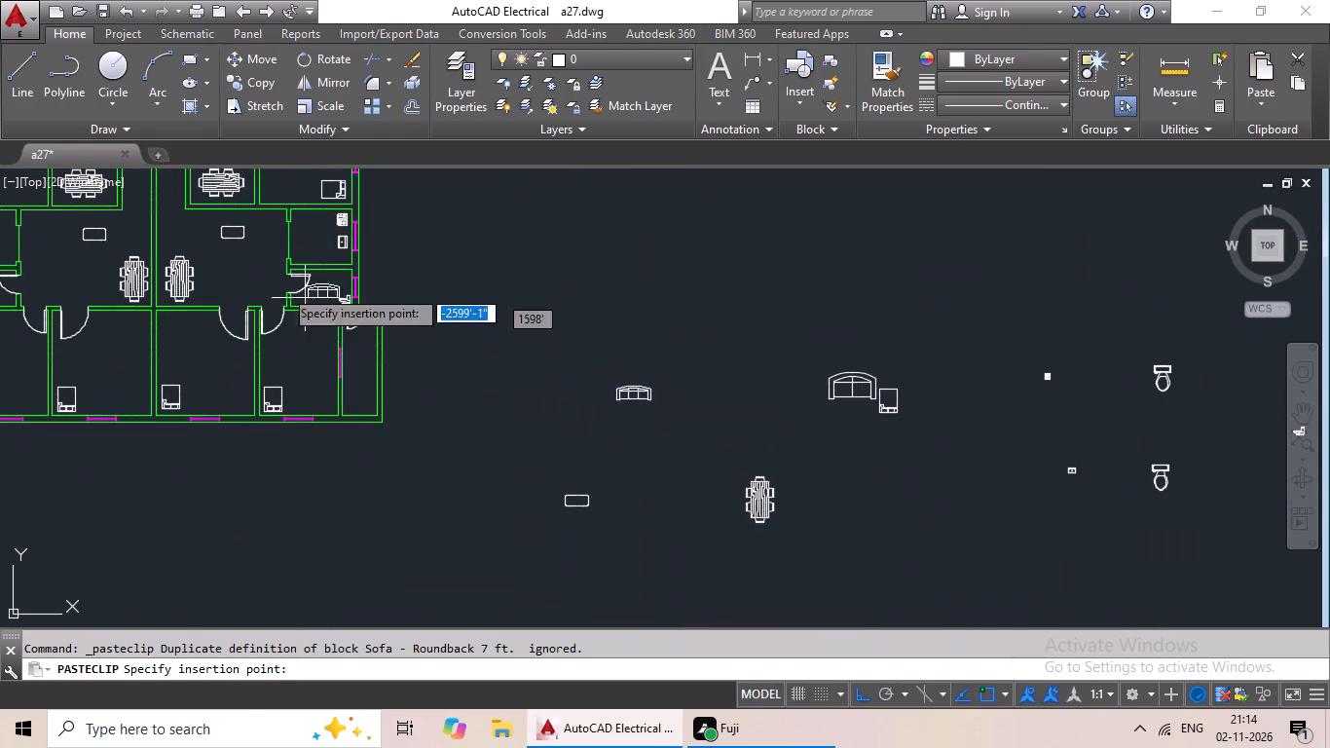
{"action": "scroll", "coordinate": [233, 228], "scroll_direction": "up", "scroll_amount": 3}
{"action": "middle_click_drag", "start_coordinate": [233, 228], "coordinate": [505, 354]}
{"action": "scroll", "coordinate": [425, 335], "scroll_direction": "up", "scroll_amount": 1}
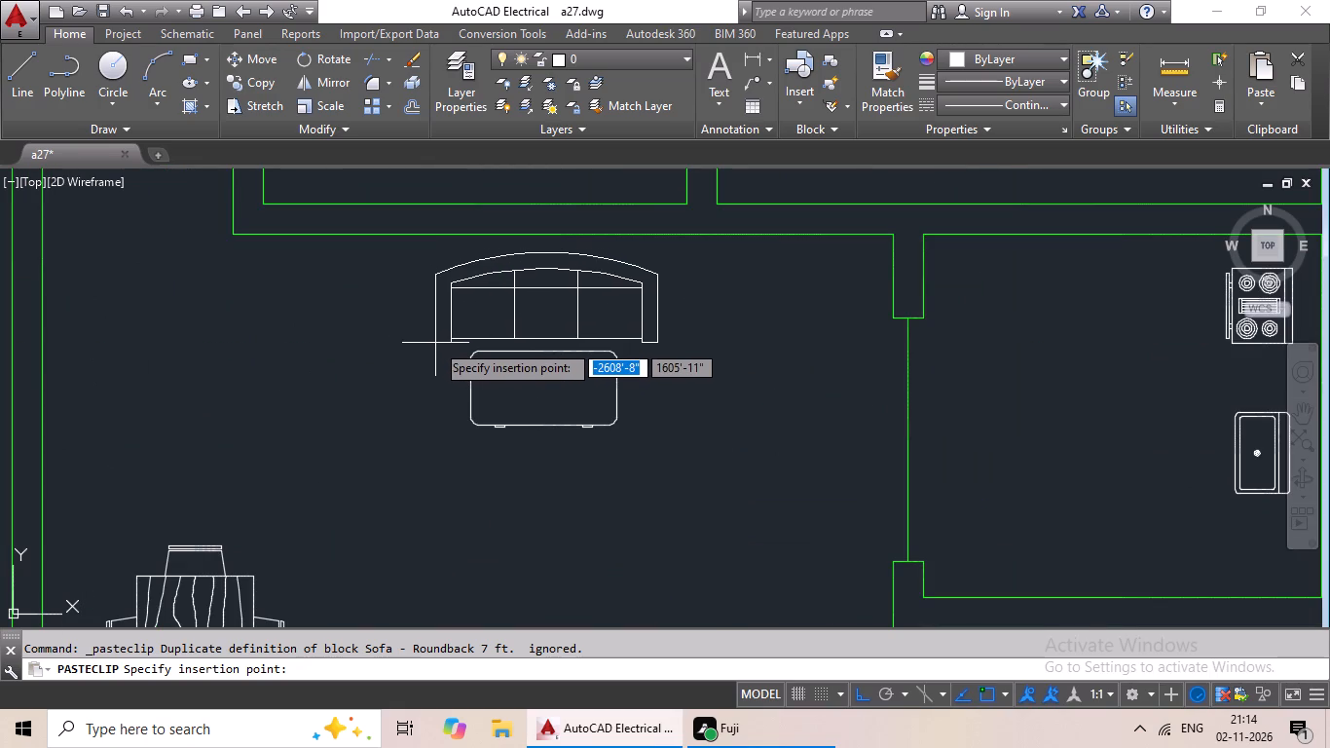
{"action": "left_click", "coordinate": [430, 343]}
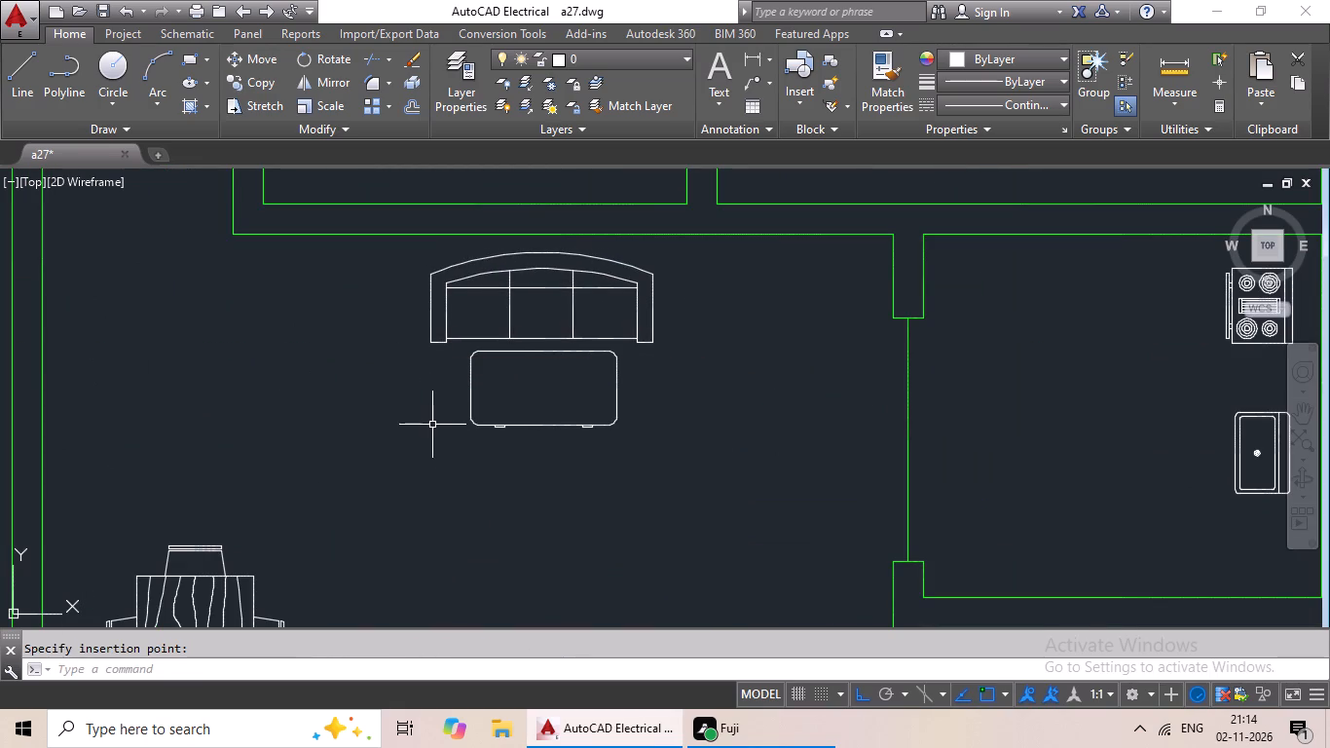
Place a copy of the three-seat sofa in the west unit's living space, directly north of the desk.
{"action": "key", "text": "ctrl+v"}
{"action": "middle_click_drag", "start_coordinate": [375, 435], "coordinate": [1091, 444]}
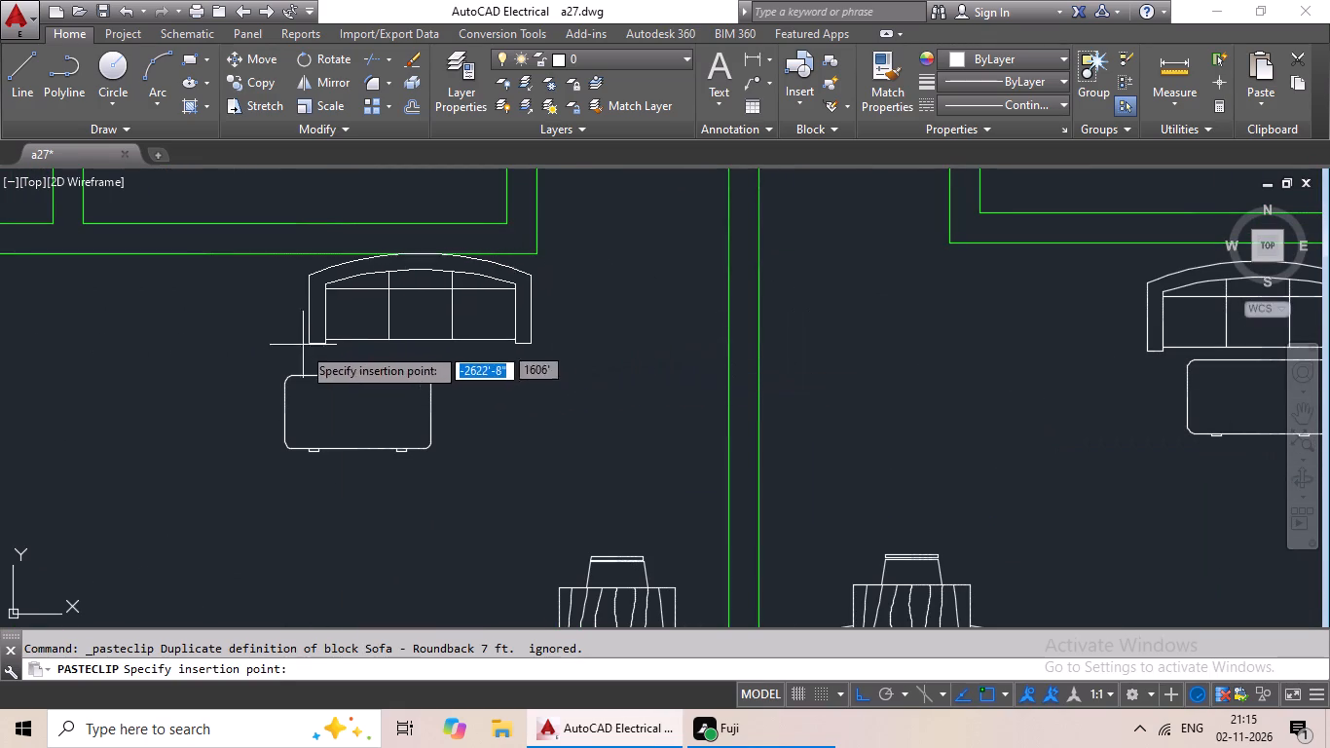
{"action": "left_click", "coordinate": [254, 365]}
{"action": "scroll", "coordinate": [449, 342], "scroll_direction": "down", "scroll_amount": 3}
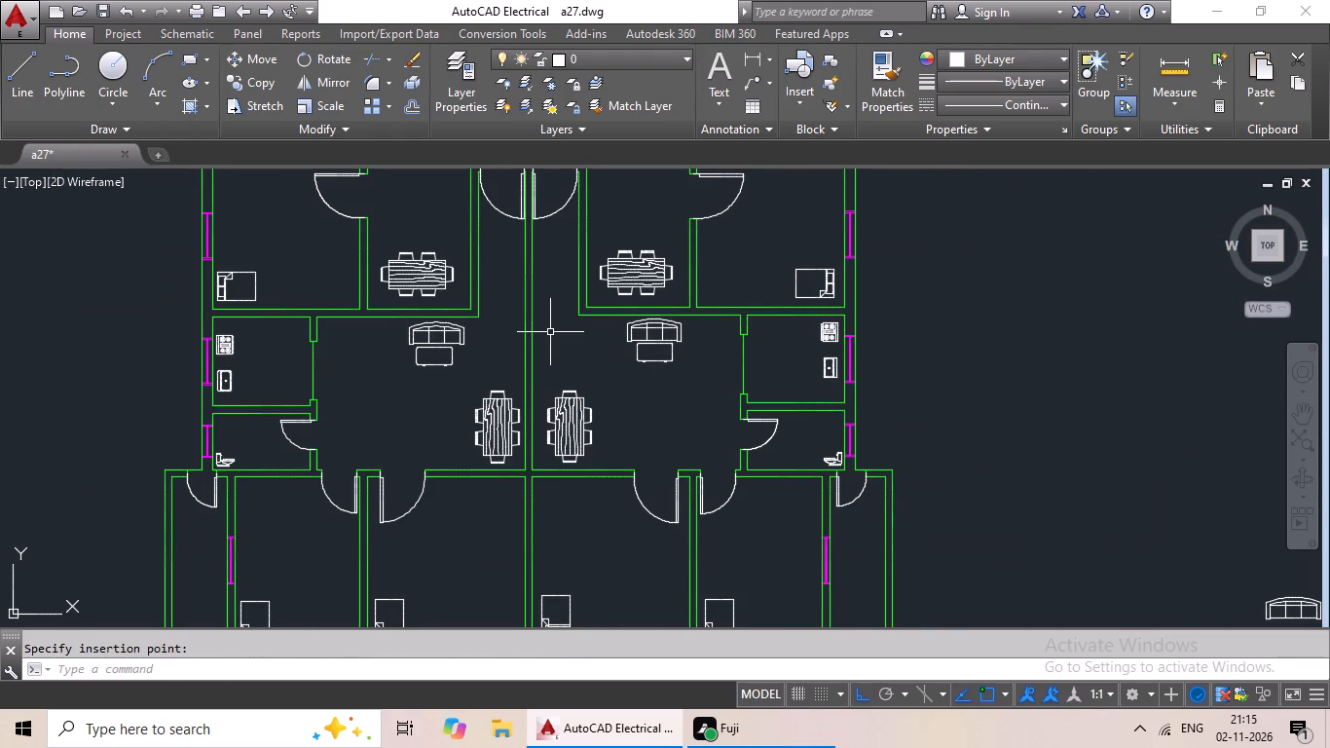
{"action": "scroll", "coordinate": [465, 323], "scroll_direction": "up", "scroll_amount": 4}
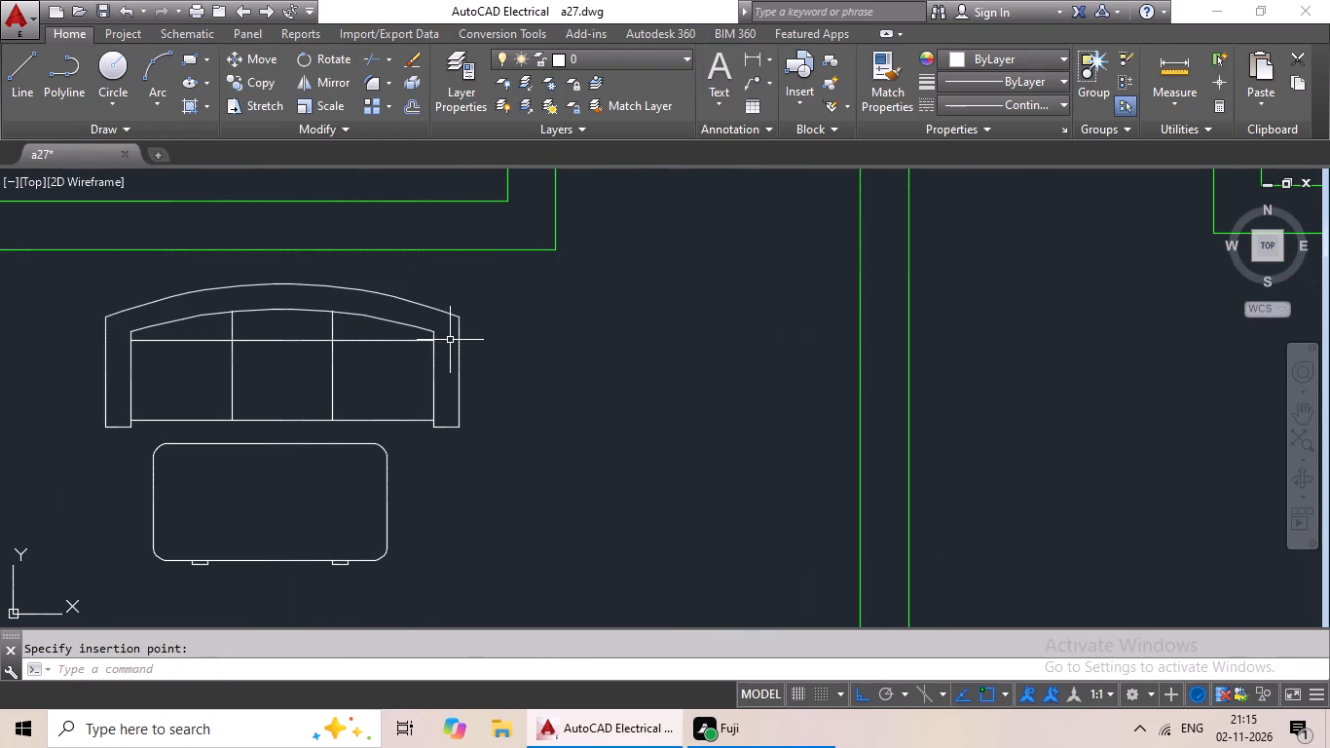
Move the west unit's living-space sofa about 4 inches to the west.
{"action": "left_click", "coordinate": [431, 377]}
{"action": "scroll", "coordinate": [485, 370], "scroll_direction": "down", "scroll_amount": 1}
{"action": "middle_click_drag", "start_coordinate": [515, 372], "coordinate": [801, 378]}
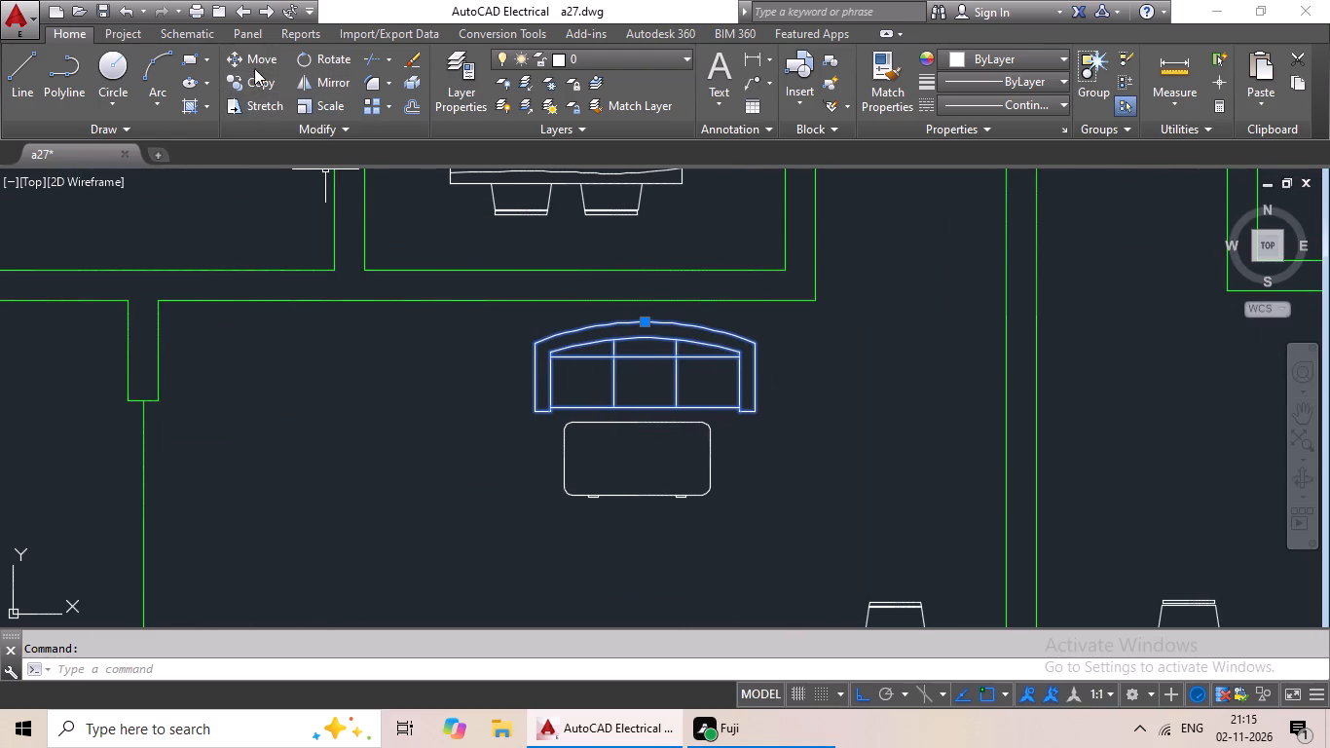
{"action": "left_click", "coordinate": [256, 63]}
{"action": "left_click_drag", "start_coordinate": [535, 371], "coordinate": [517, 373]}
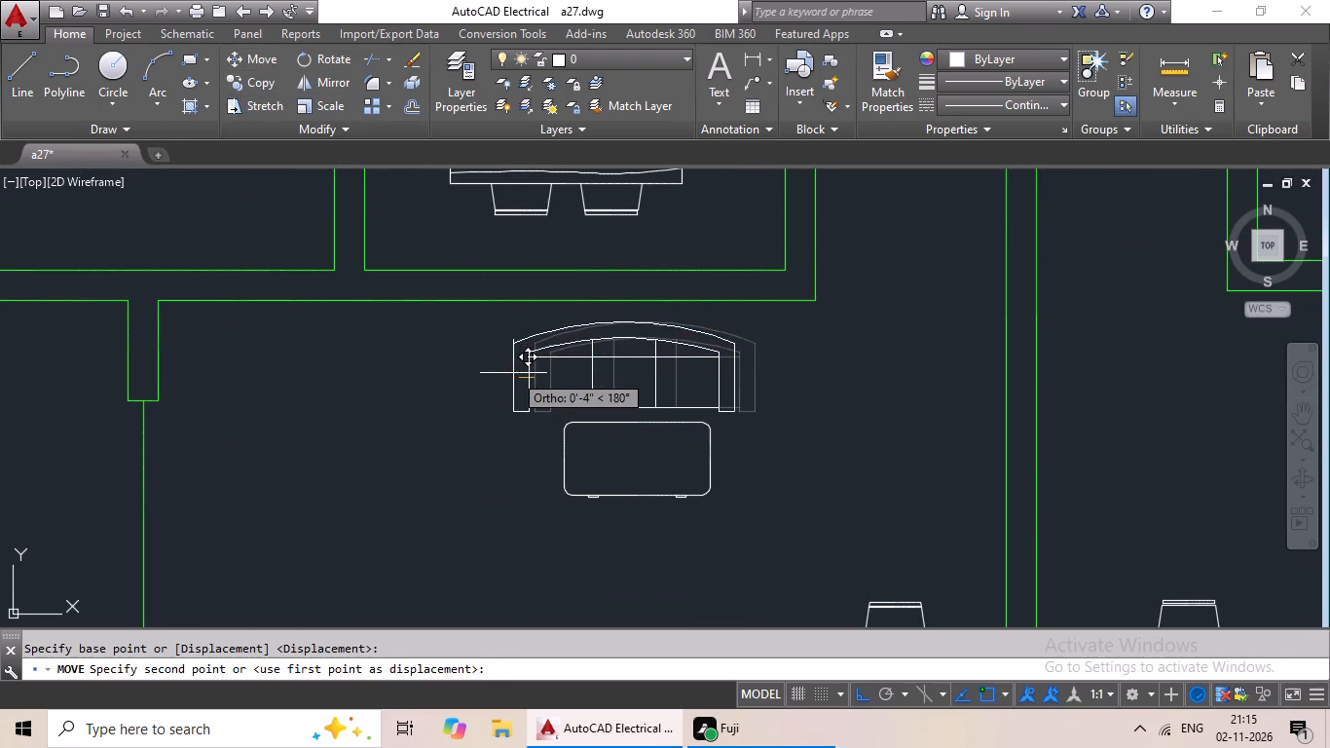
{"action": "left_click", "coordinate": [513, 373]}
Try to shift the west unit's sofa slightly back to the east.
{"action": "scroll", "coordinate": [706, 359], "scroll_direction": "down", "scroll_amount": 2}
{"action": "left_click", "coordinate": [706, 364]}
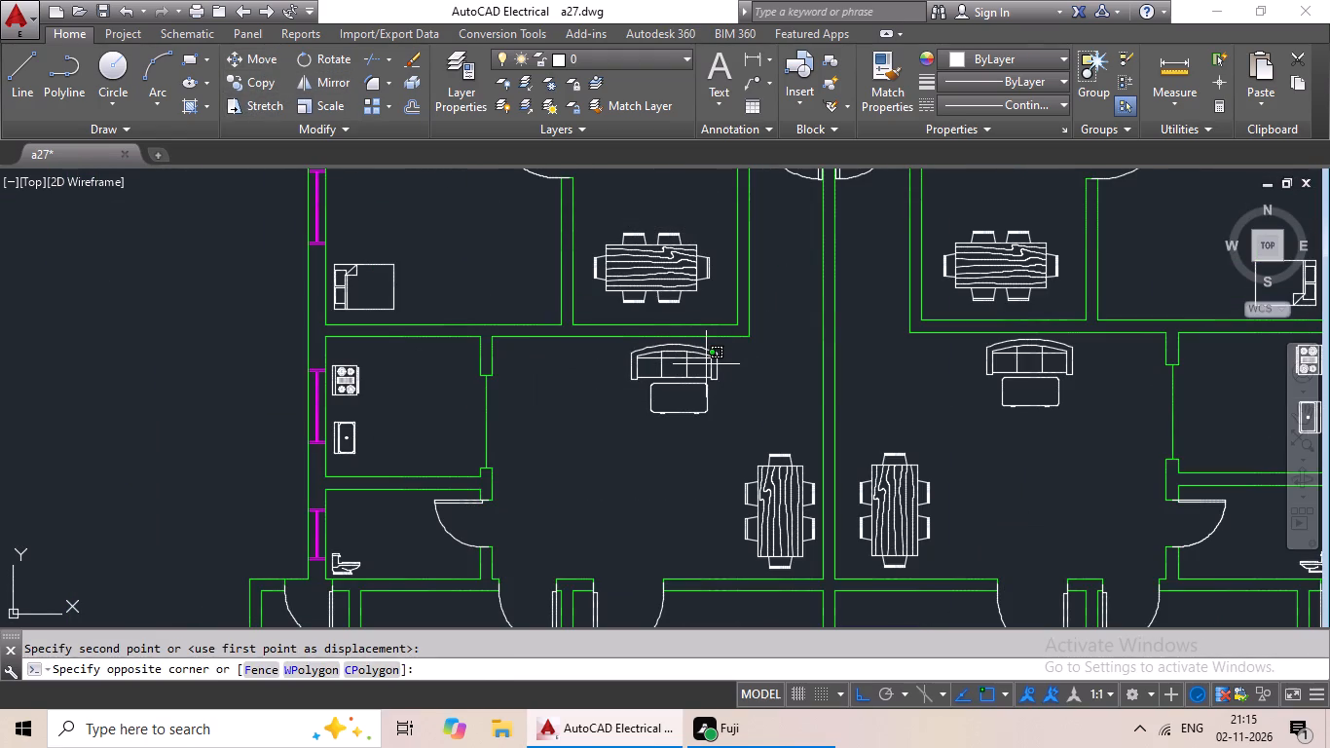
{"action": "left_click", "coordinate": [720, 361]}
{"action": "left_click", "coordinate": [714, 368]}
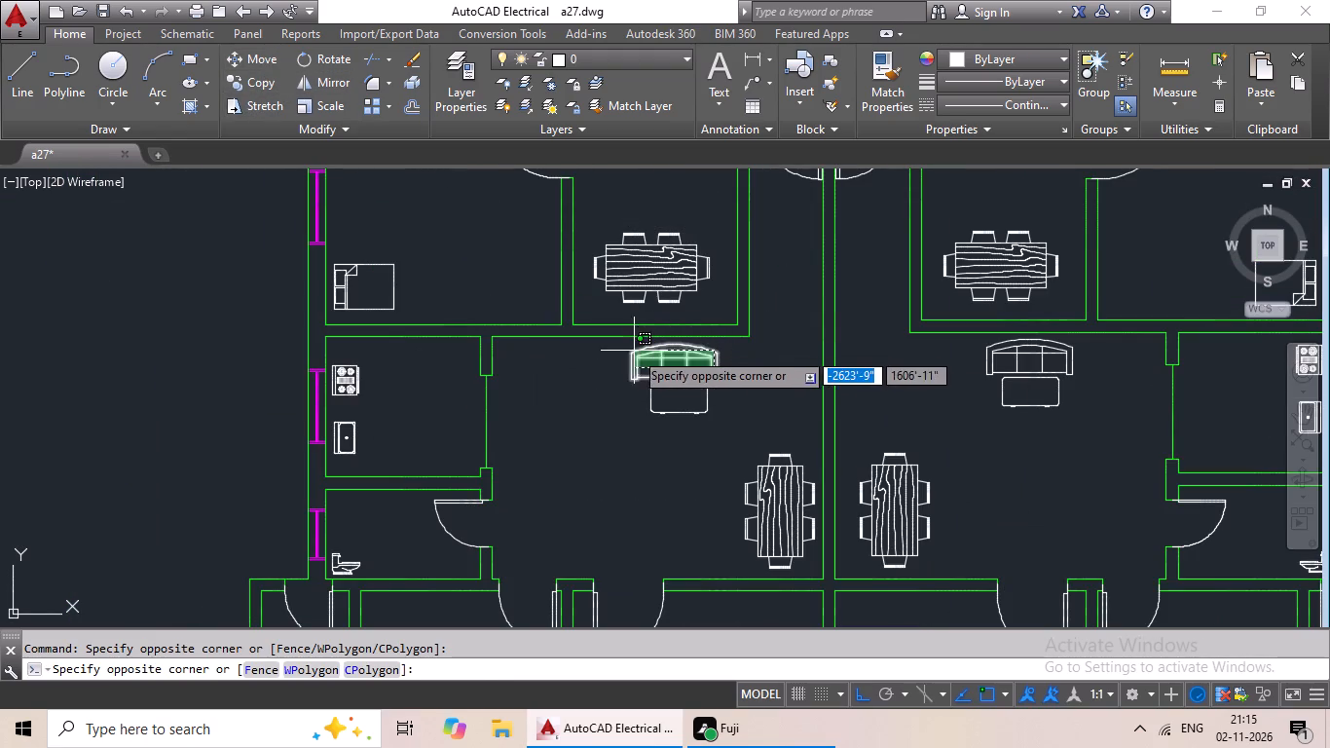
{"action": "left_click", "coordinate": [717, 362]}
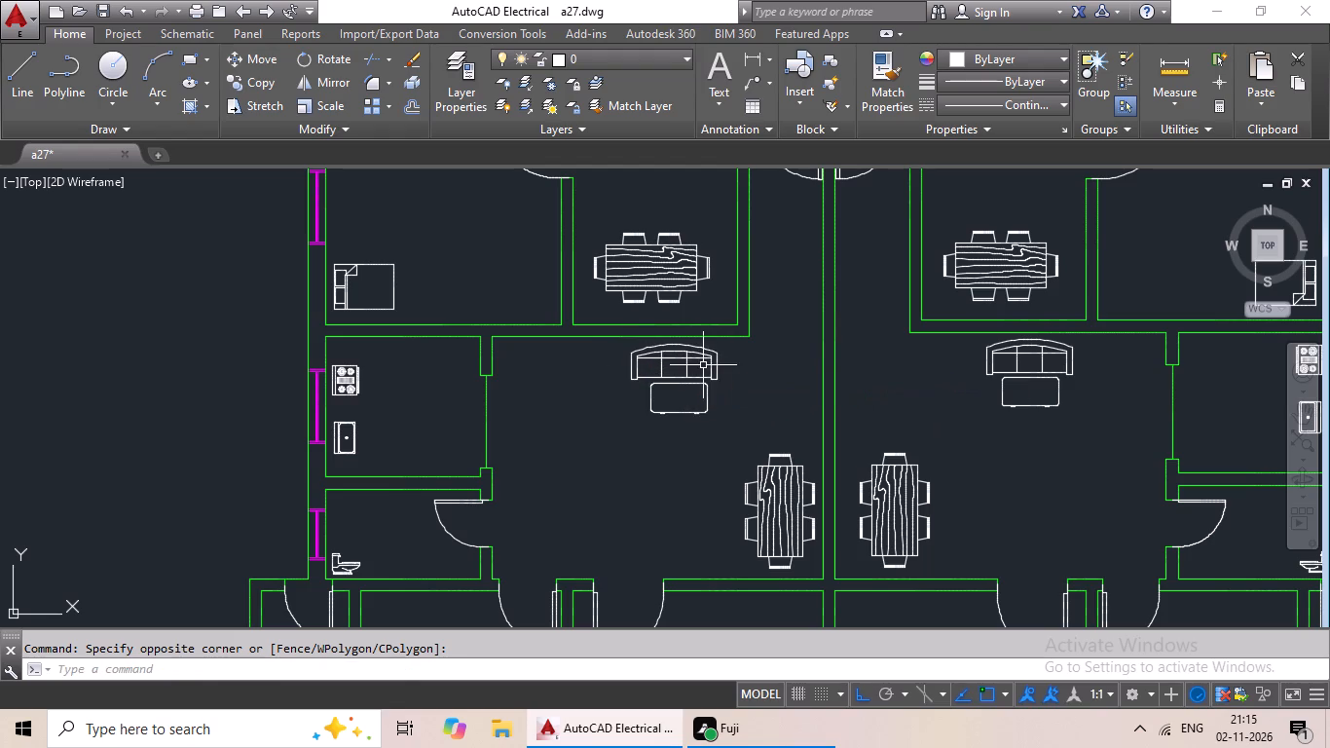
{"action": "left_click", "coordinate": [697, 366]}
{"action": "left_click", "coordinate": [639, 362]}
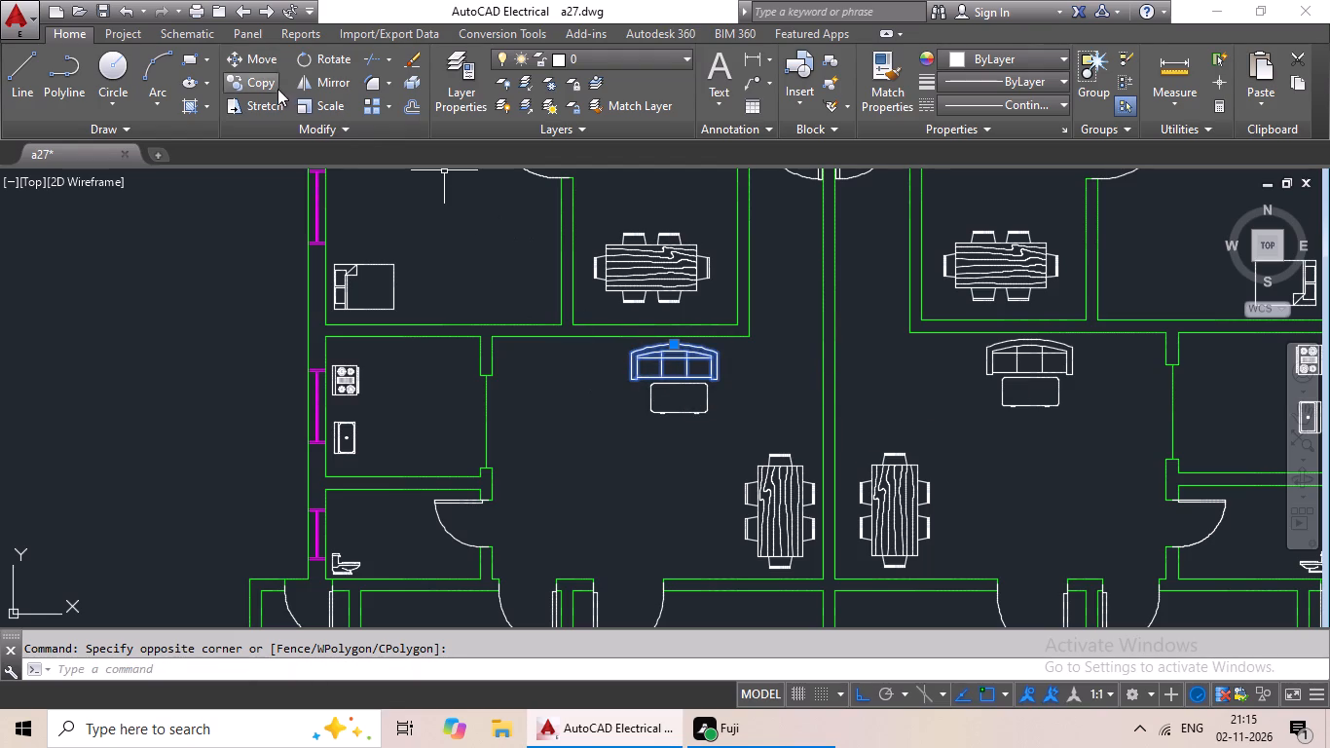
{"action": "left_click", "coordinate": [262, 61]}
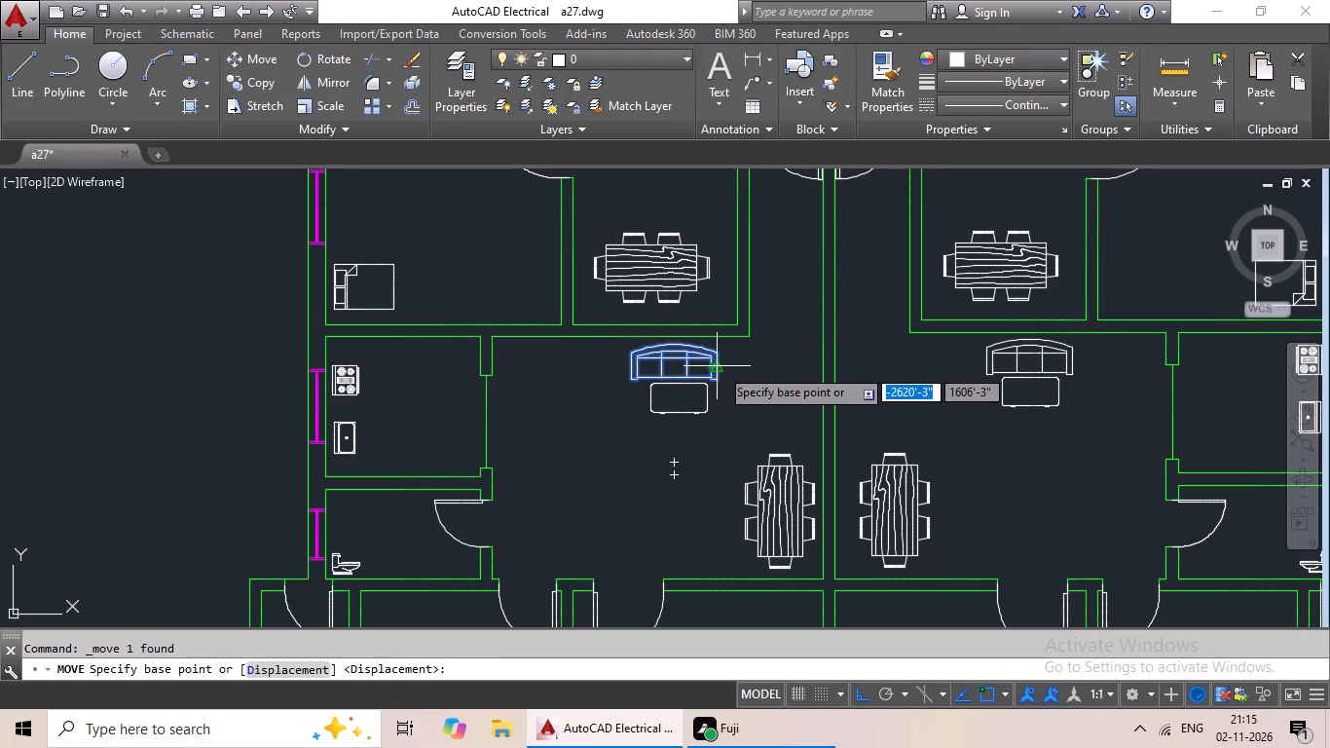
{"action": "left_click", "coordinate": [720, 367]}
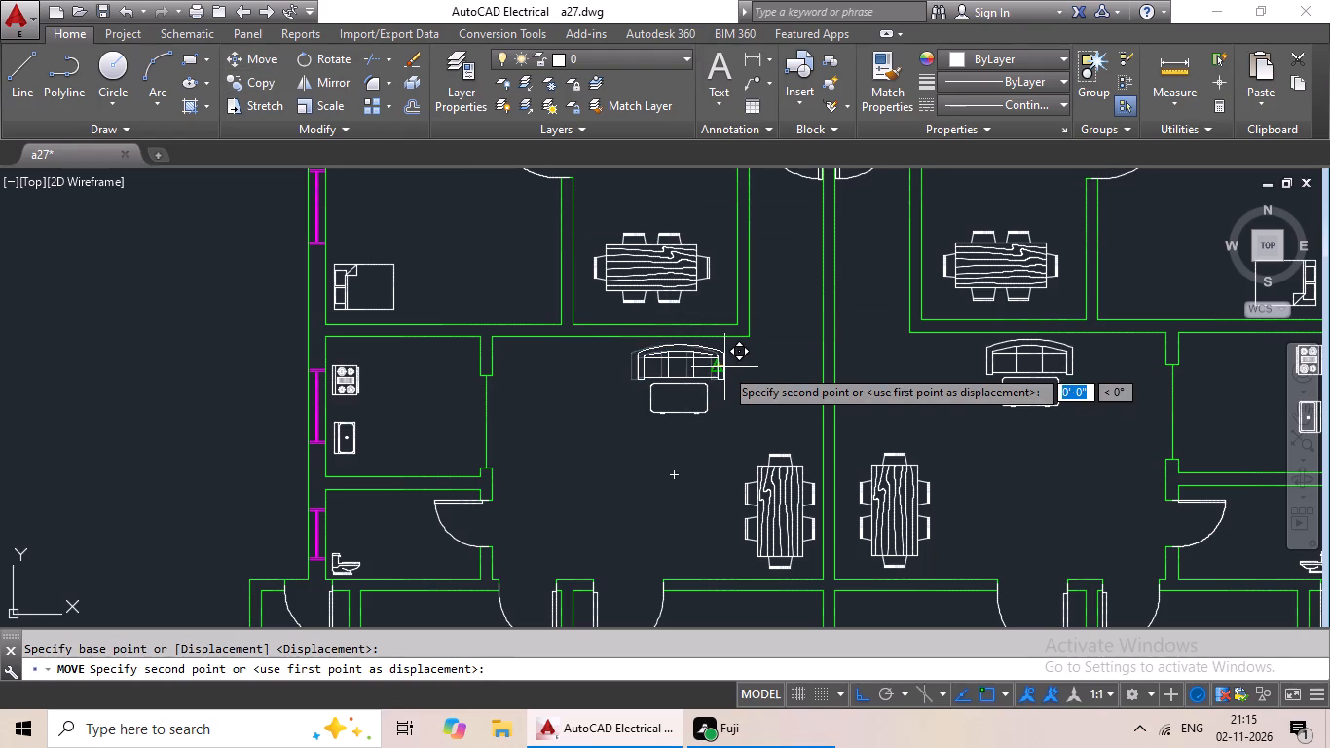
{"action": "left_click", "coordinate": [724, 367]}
Move the west unit's sofa about 3 inches east so it is centred on the desk.
{"action": "left_click", "coordinate": [636, 358]}
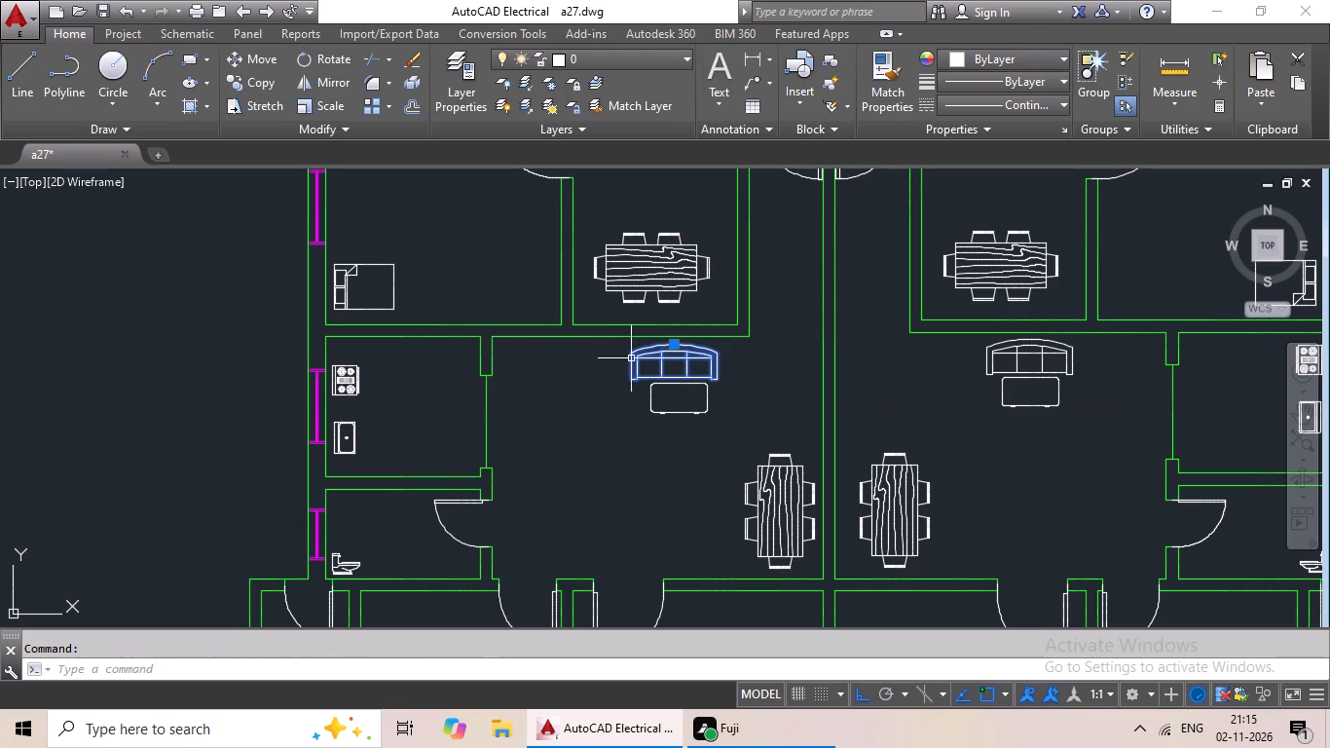
{"action": "left_click", "coordinate": [268, 62]}
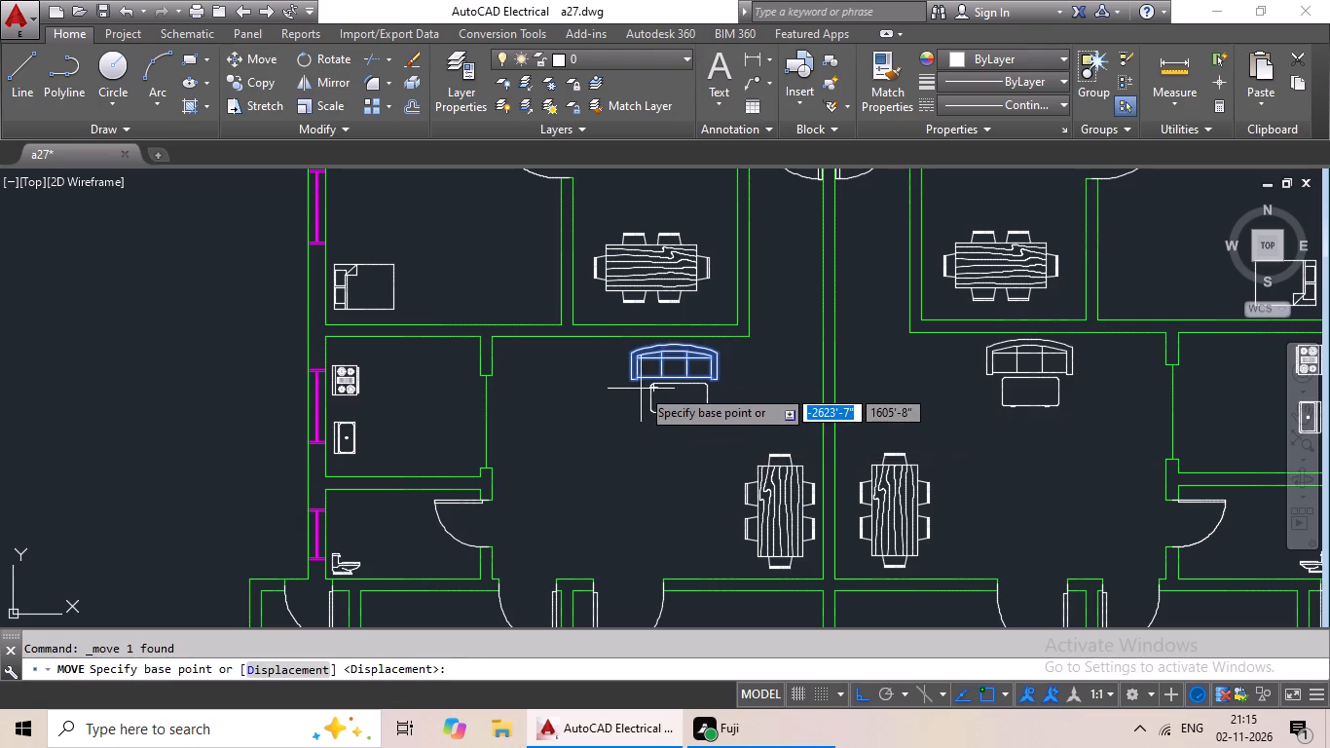
{"action": "scroll", "coordinate": [637, 361], "scroll_direction": "up", "scroll_amount": 3}
{"action": "left_click", "coordinate": [602, 376]}
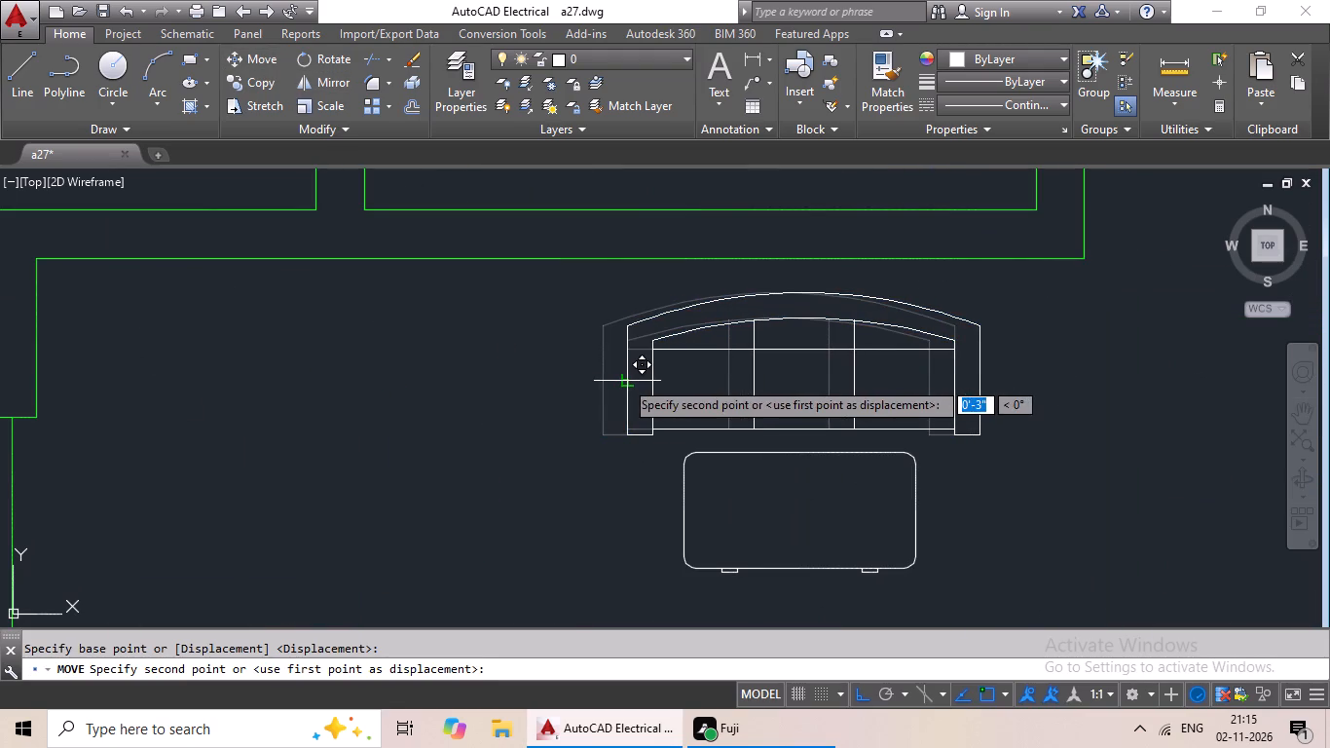
{"action": "left_click", "coordinate": [625, 380]}
Insert the Trees - Metric sample block in the open area east of the building, north of the spare furniture blocks.
{"action": "scroll", "coordinate": [876, 403], "scroll_direction": "down", "scroll_amount": 2}
{"action": "middle_click_drag", "start_coordinate": [987, 448], "coordinate": [894, 456]}
{"action": "scroll", "coordinate": [896, 465], "scroll_direction": "down", "scroll_amount": 1}
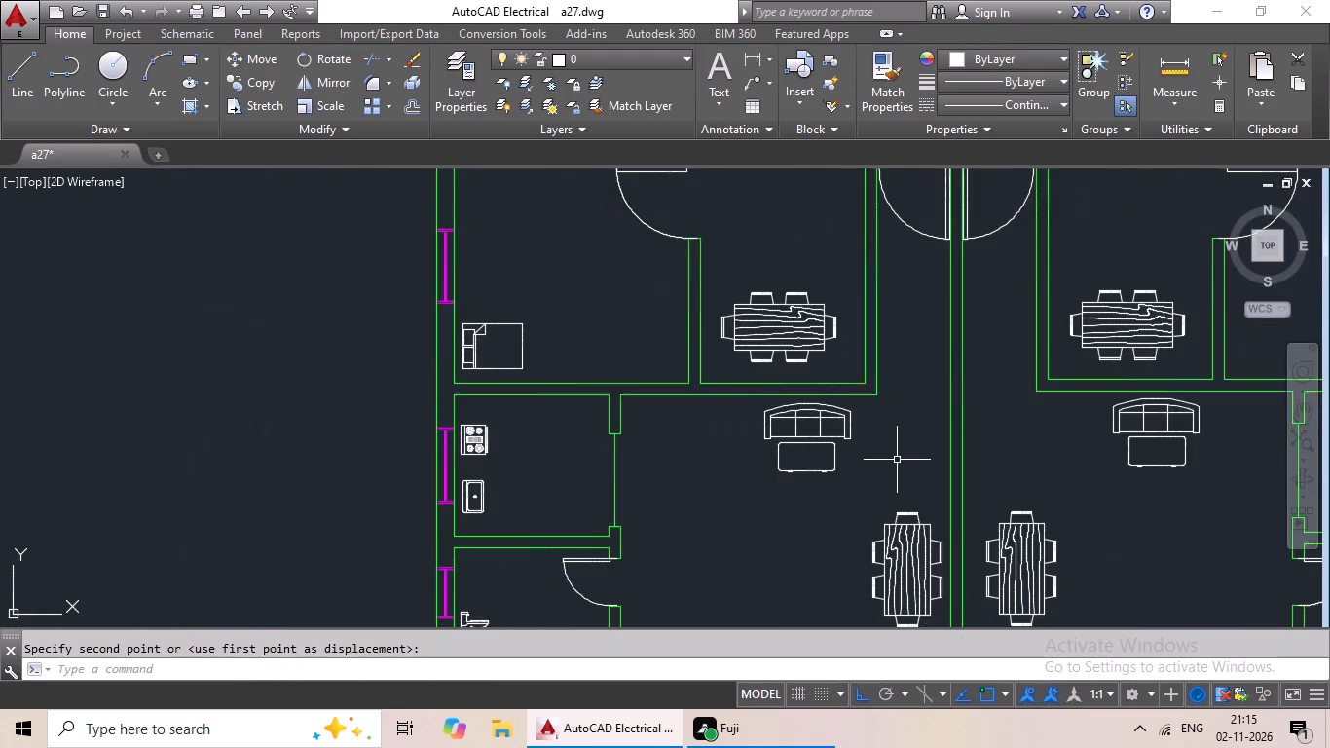
{"action": "middle_click_drag", "start_coordinate": [903, 457], "coordinate": [738, 482]}
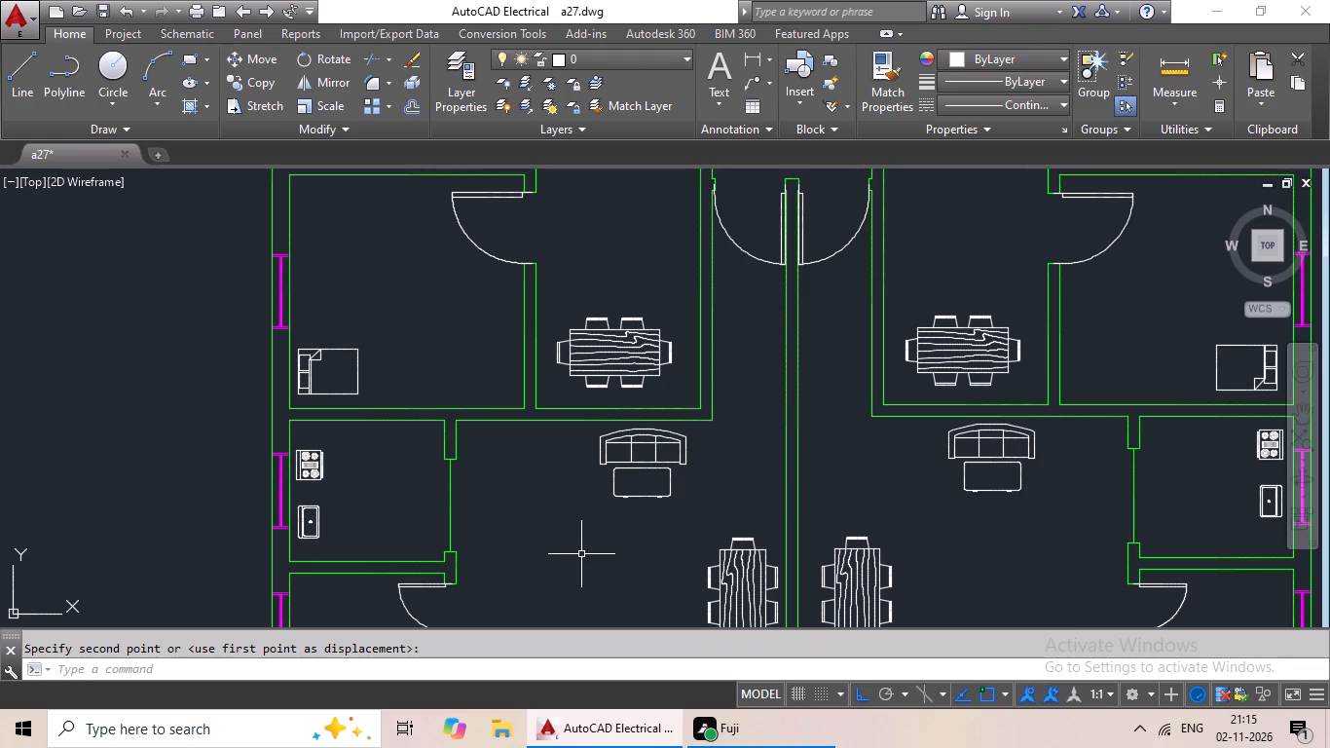
{"action": "scroll", "coordinate": [695, 568], "scroll_direction": "down", "scroll_amount": 2}
{"action": "middle_click_drag", "start_coordinate": [849, 533], "coordinate": [398, 257]}
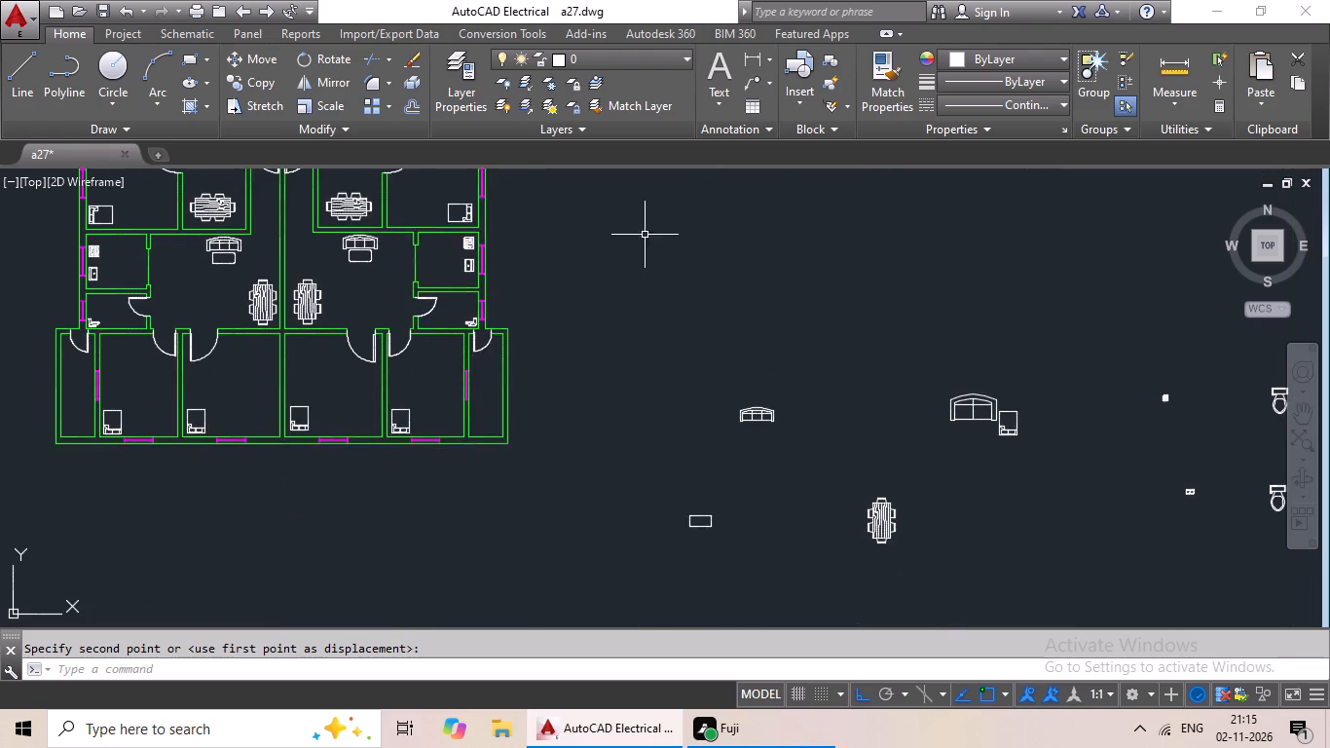
{"action": "middle_click_drag", "start_coordinate": [655, 232], "coordinate": [604, 331]}
{"action": "key", "text": "t"}
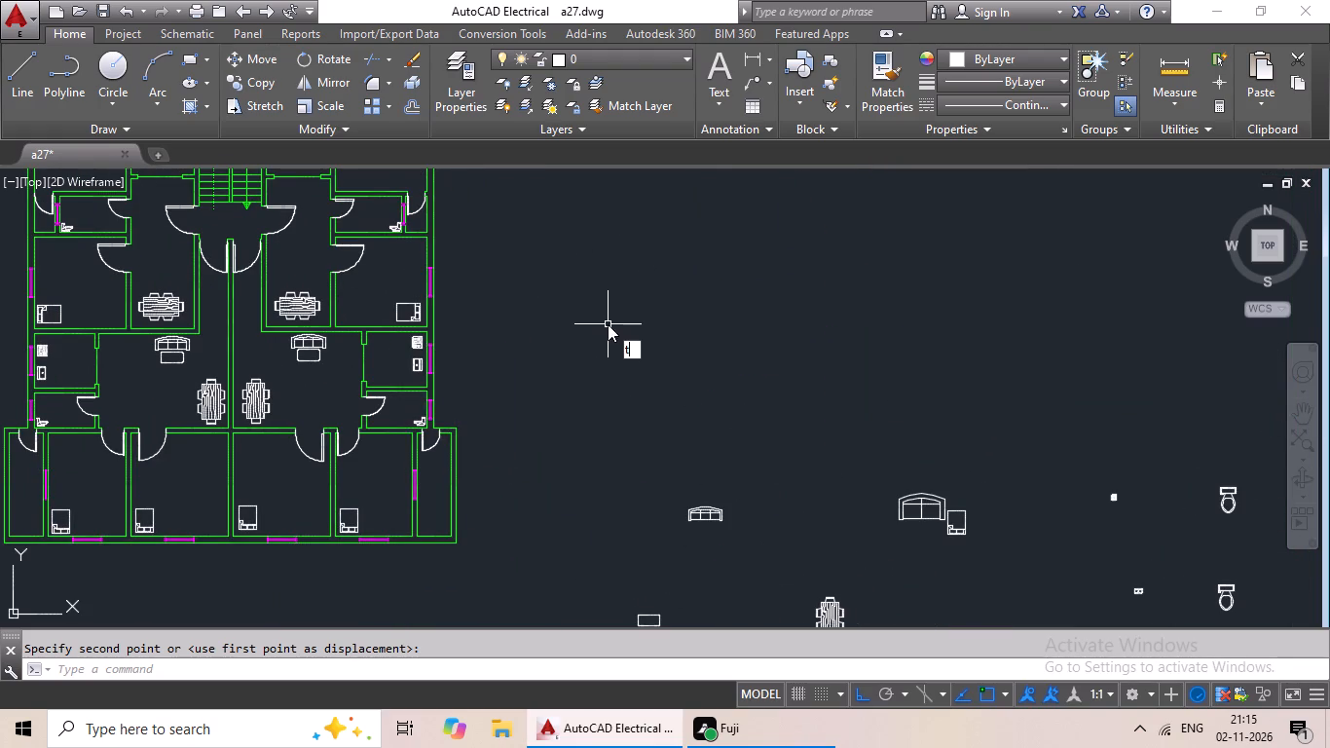
{"action": "key", "text": "p"}
{"action": "key", "text": "space"}
{"action": "key", "text": "space"}
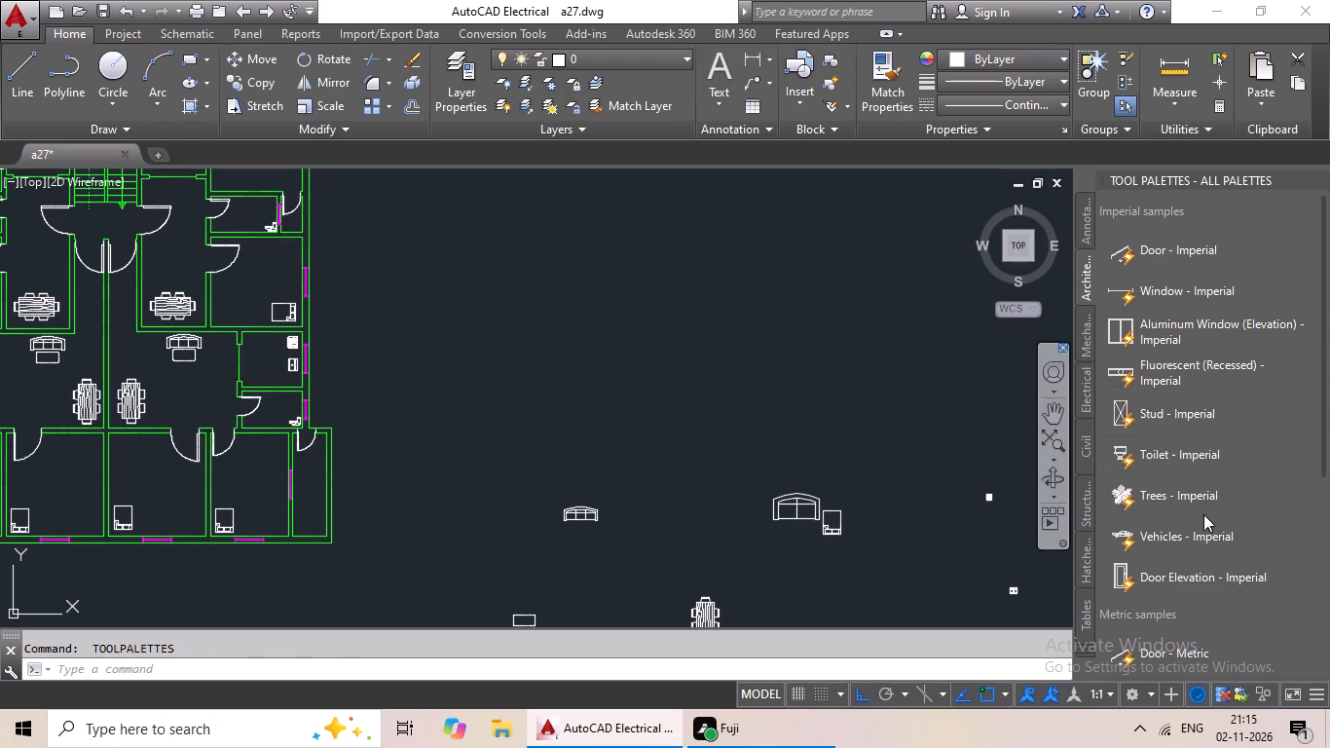
{"action": "scroll", "coordinate": [1203, 514], "scroll_direction": "down", "scroll_amount": 3}
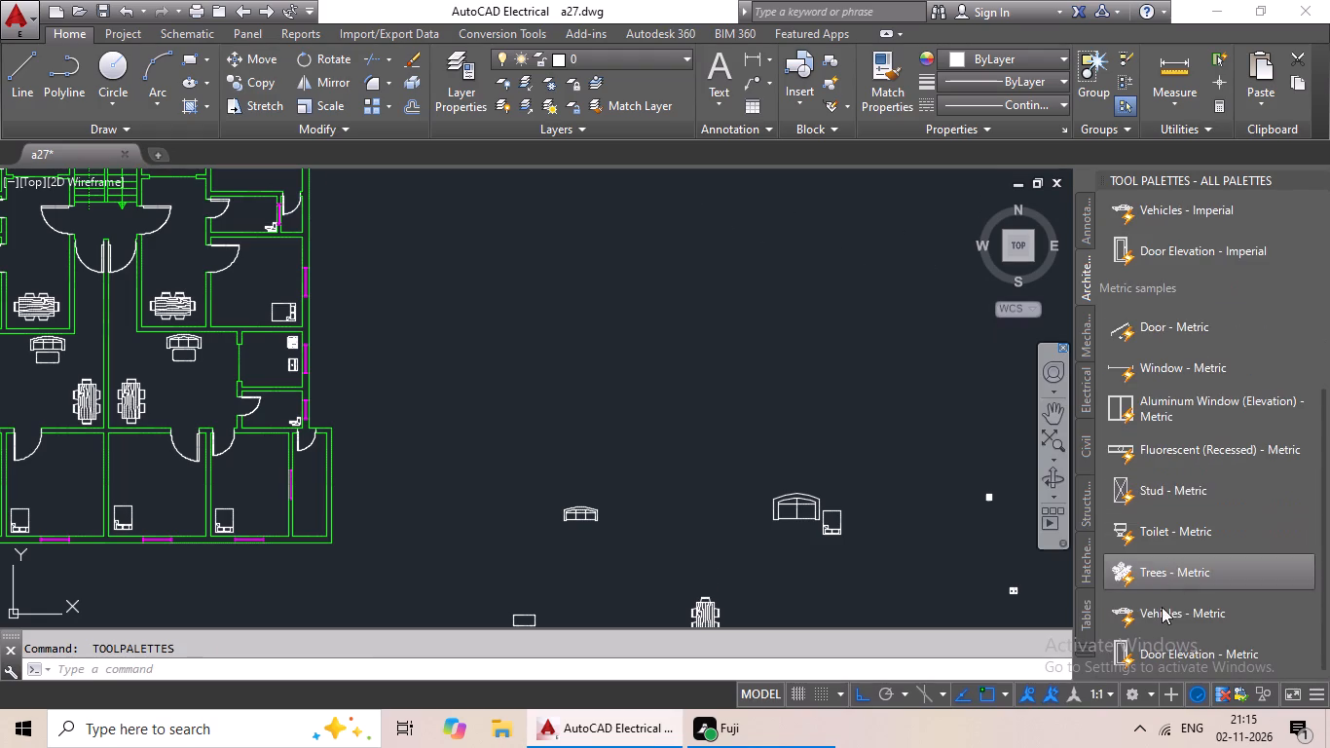
{"action": "double_click", "coordinate": [1168, 575]}
{"action": "left_click", "coordinate": [739, 352]}
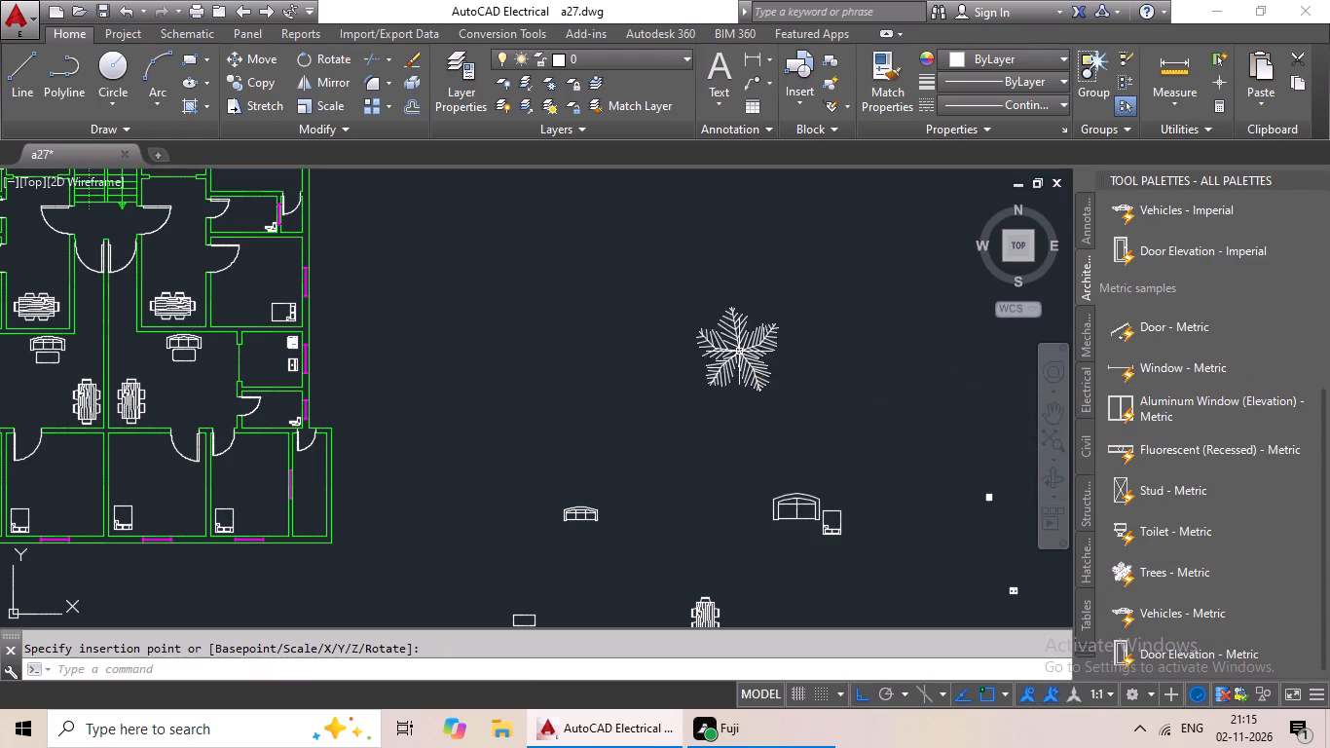
{"action": "left_click", "coordinate": [1322, 176]}
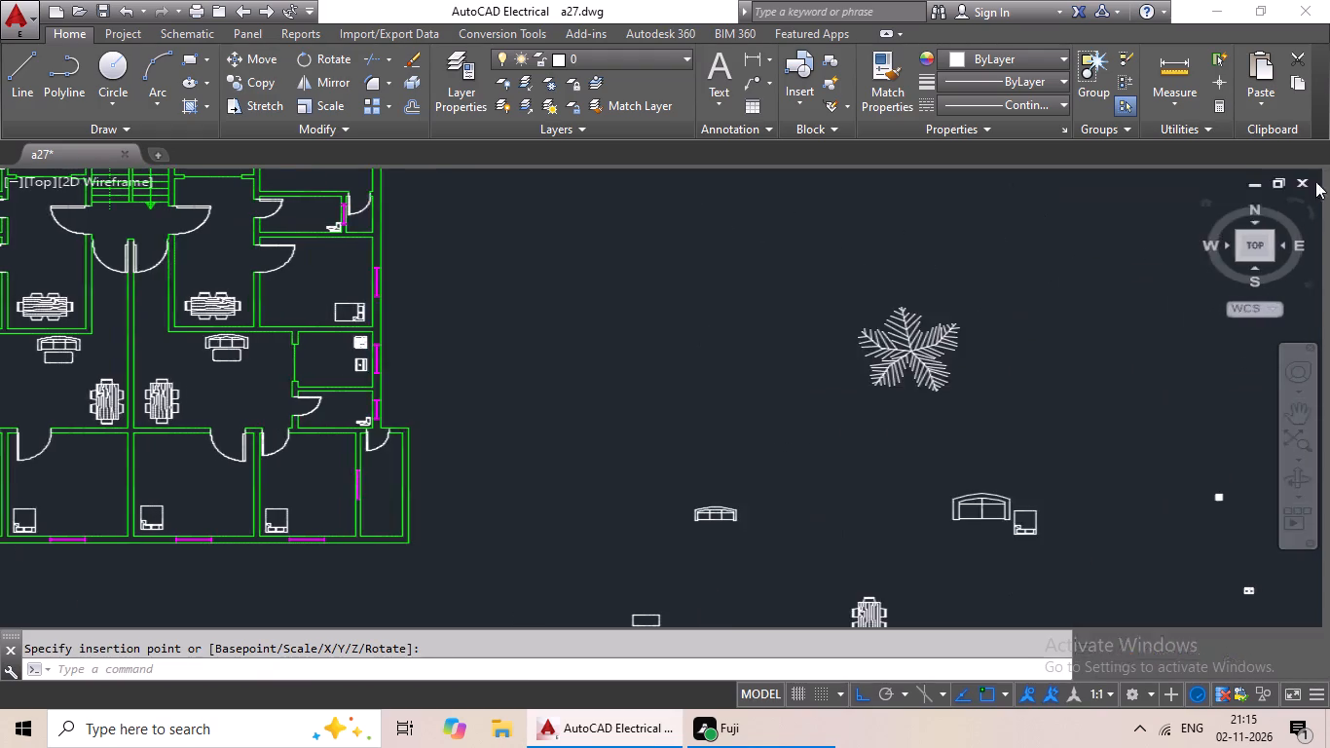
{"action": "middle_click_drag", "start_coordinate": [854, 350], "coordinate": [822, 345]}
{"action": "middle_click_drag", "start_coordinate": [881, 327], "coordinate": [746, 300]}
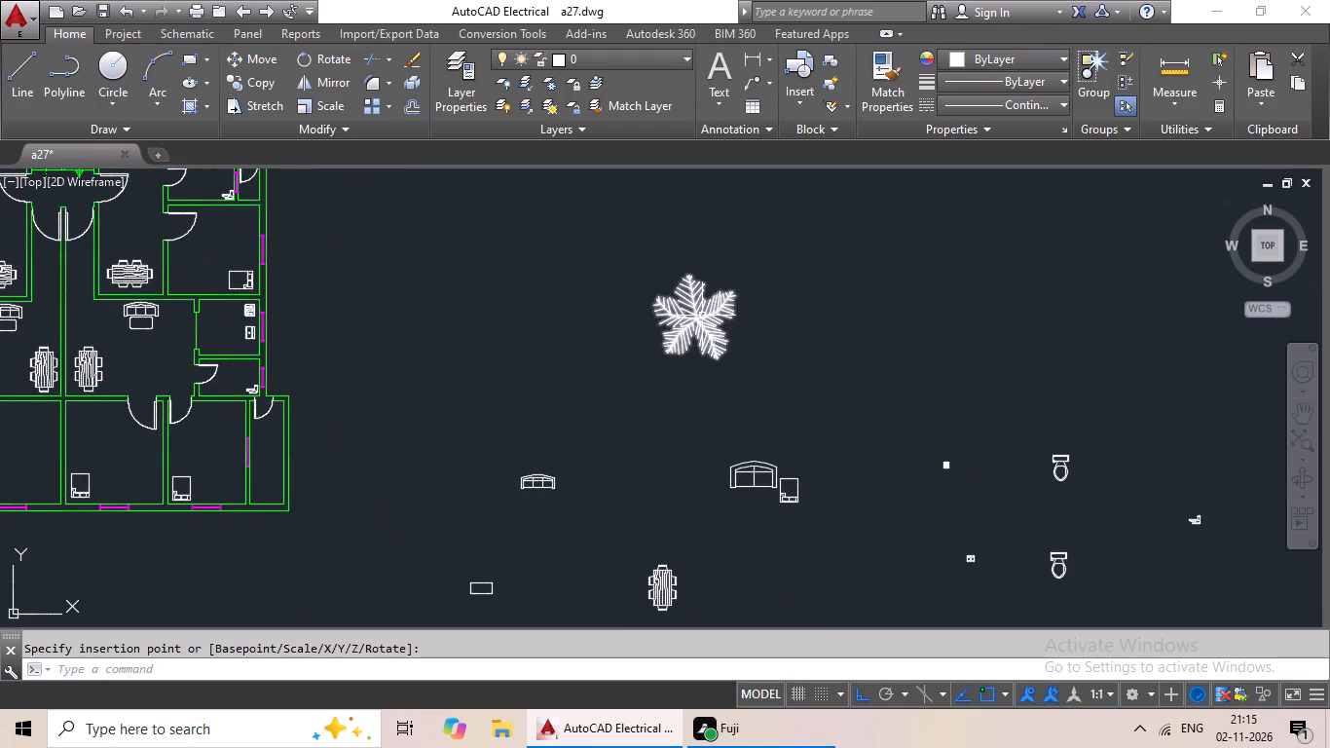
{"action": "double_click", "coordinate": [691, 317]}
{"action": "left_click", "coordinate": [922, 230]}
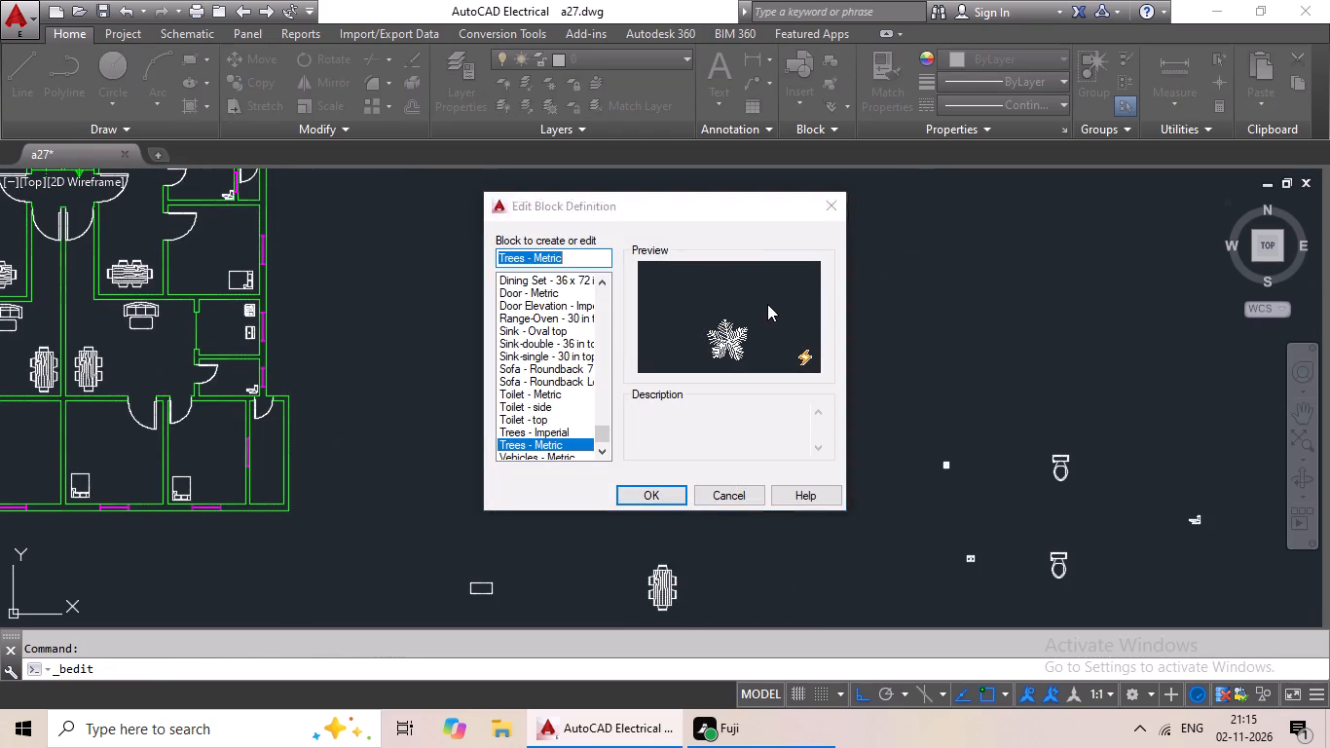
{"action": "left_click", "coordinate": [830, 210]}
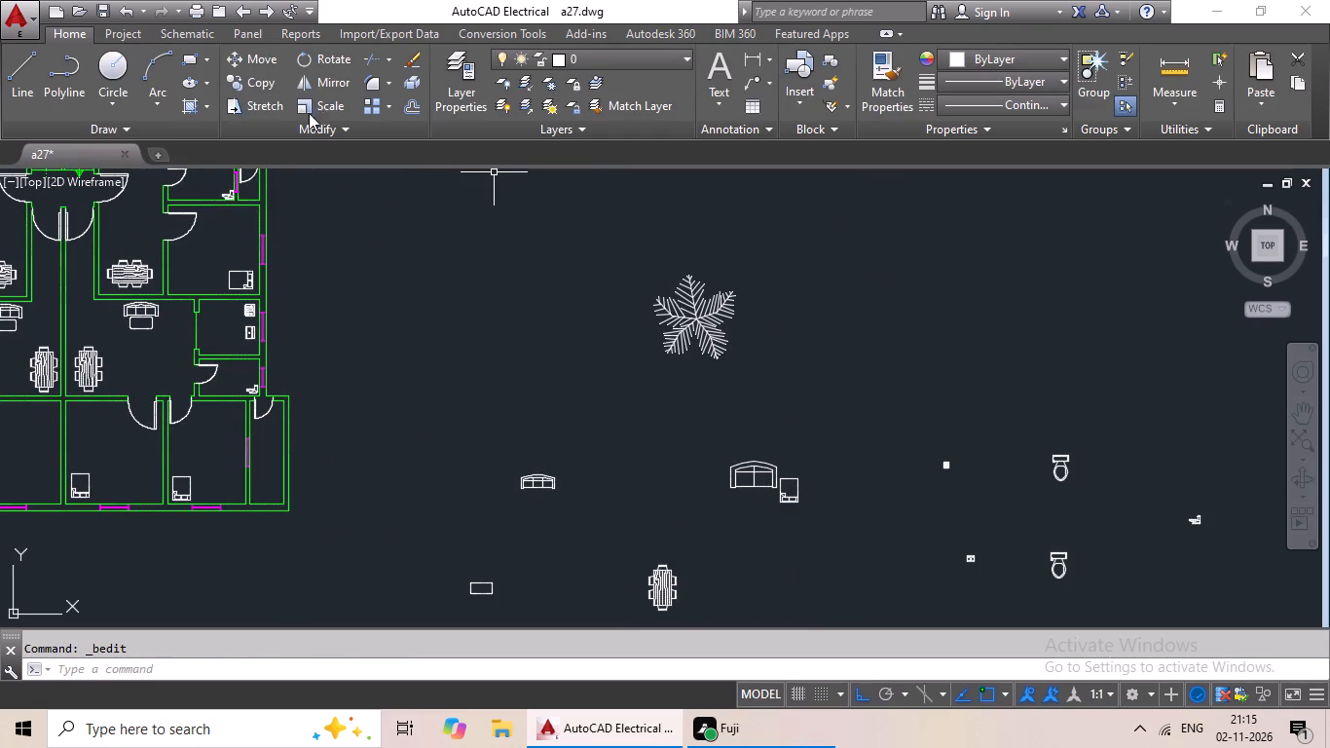
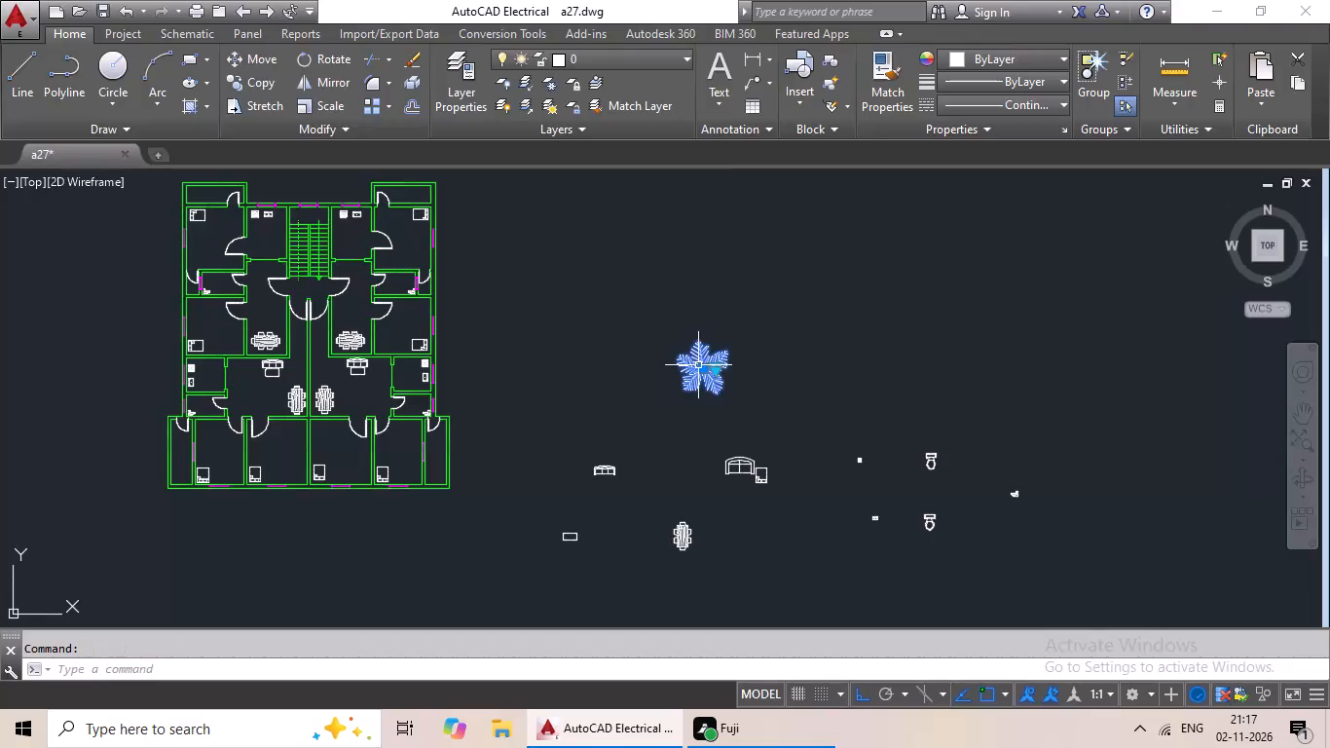
Scale the tree block east of the building by reference to slightly under half its size.
{"action": "left_click", "coordinate": [327, 105]}
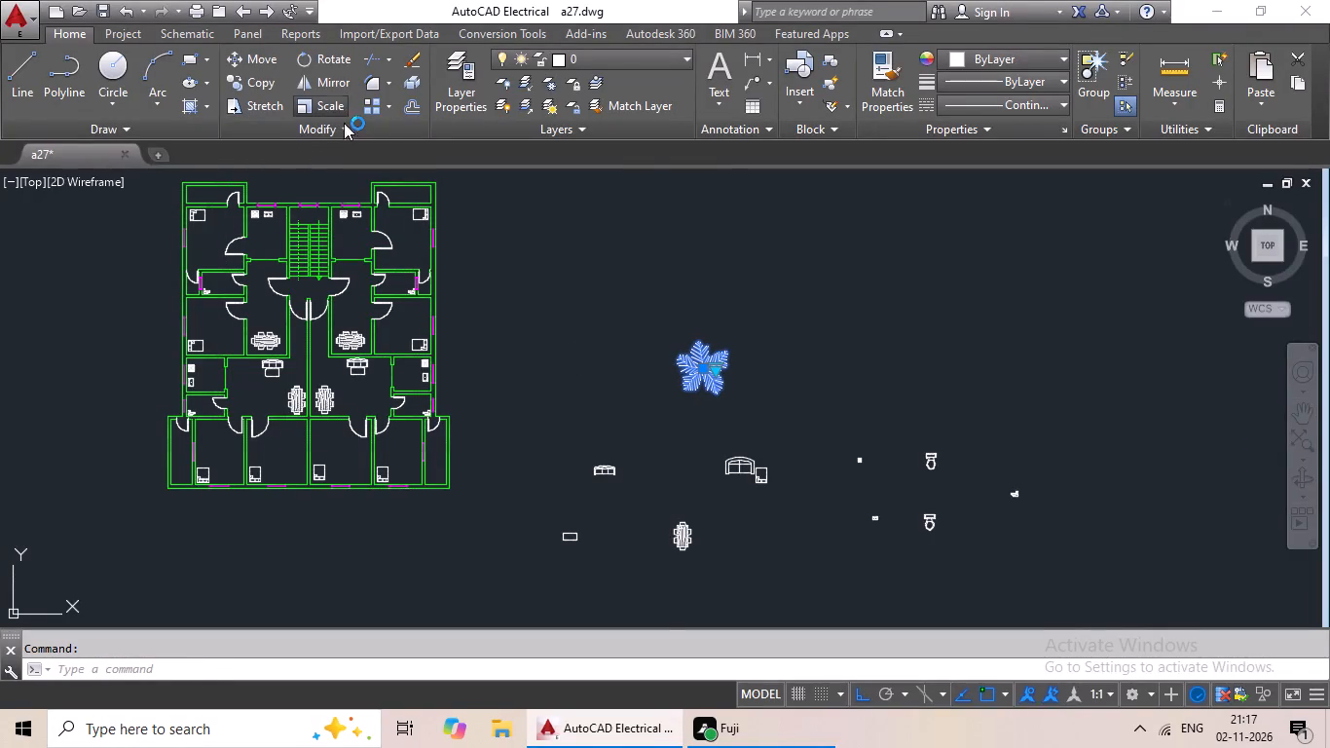
{"action": "scroll", "coordinate": [718, 363], "scroll_direction": "up", "scroll_amount": 3}
{"action": "left_click", "coordinate": [750, 328]}
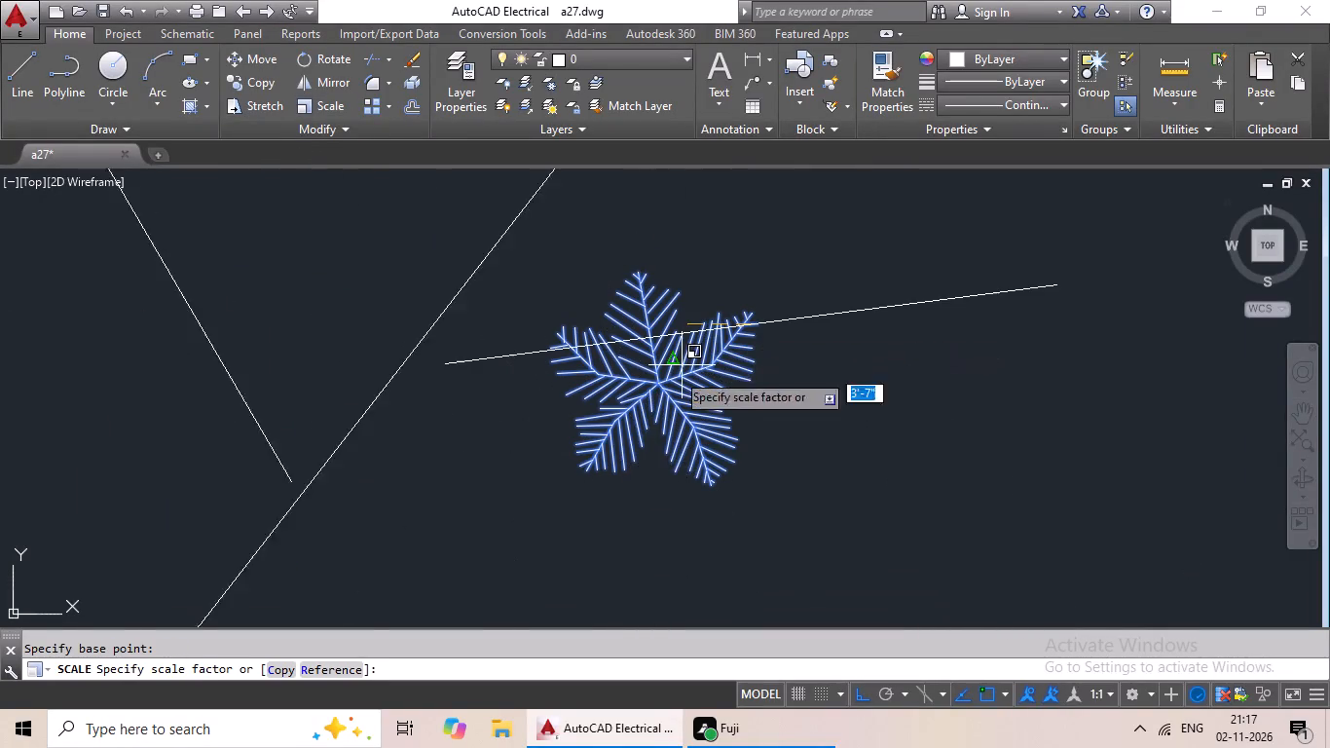
{"action": "left_click", "coordinate": [352, 670]}
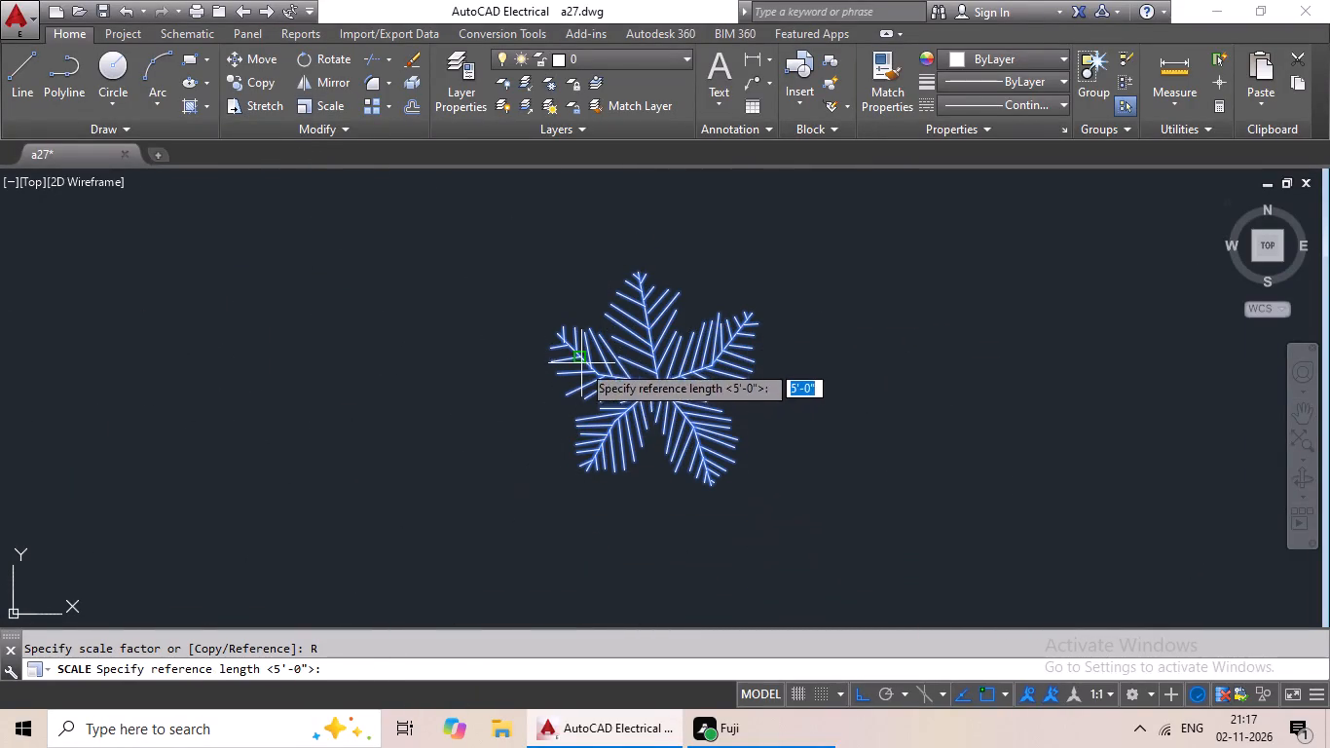
{"action": "left_click", "coordinate": [580, 355]}
{"action": "left_click", "coordinate": [757, 362]}
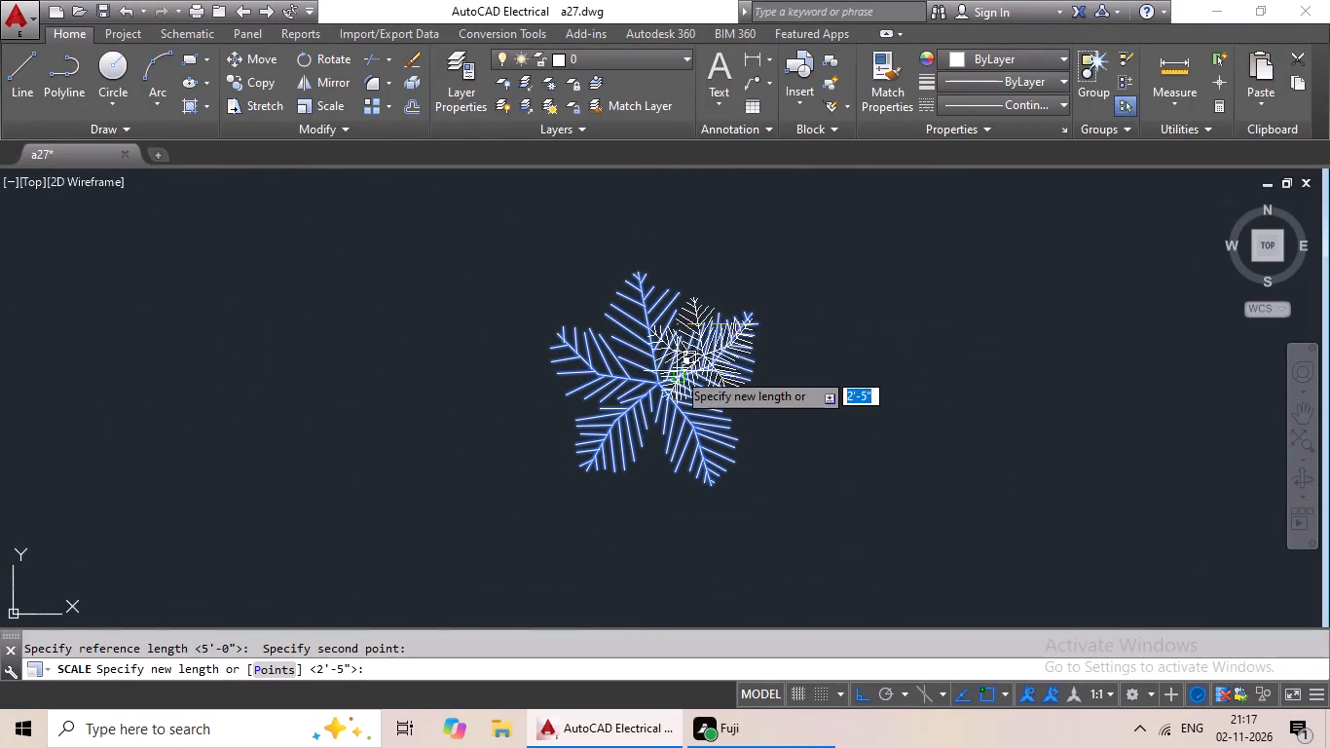
{"action": "left_click", "coordinate": [691, 373]}
{"action": "scroll", "coordinate": [785, 362], "scroll_direction": "down", "scroll_amount": 2}
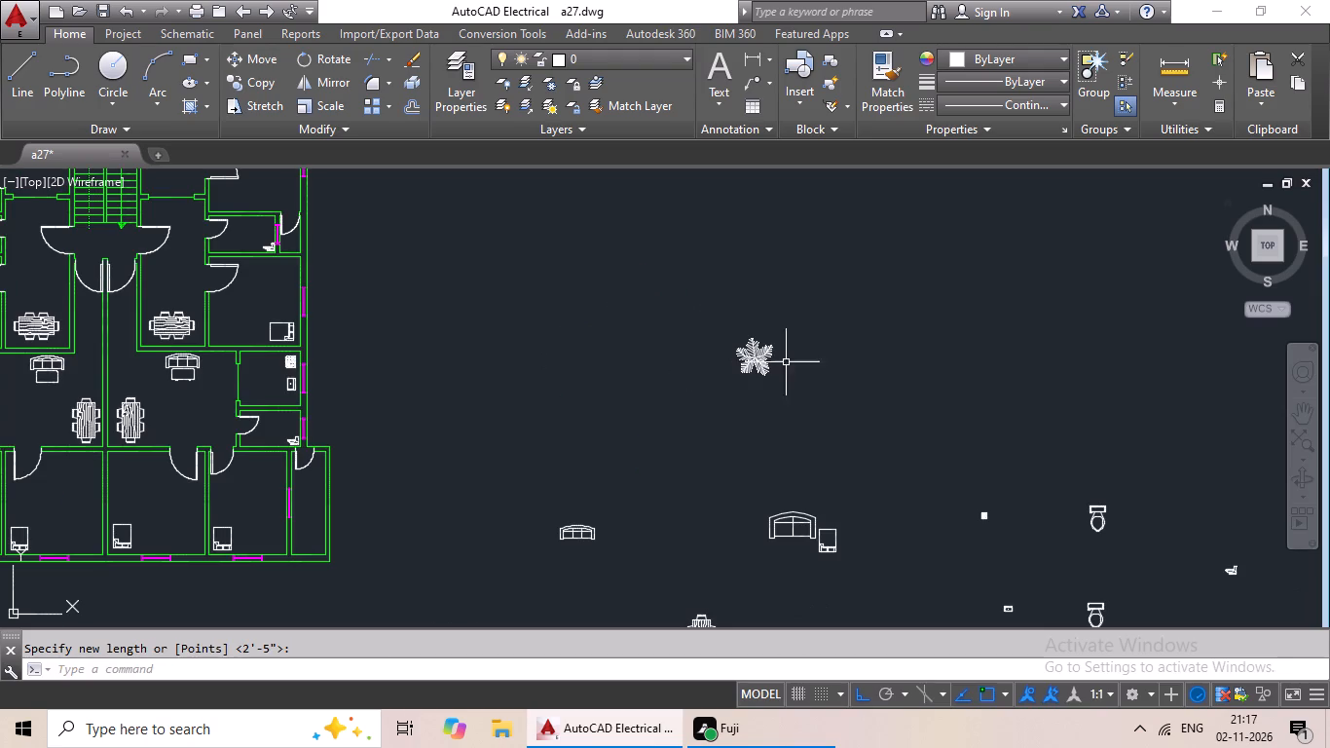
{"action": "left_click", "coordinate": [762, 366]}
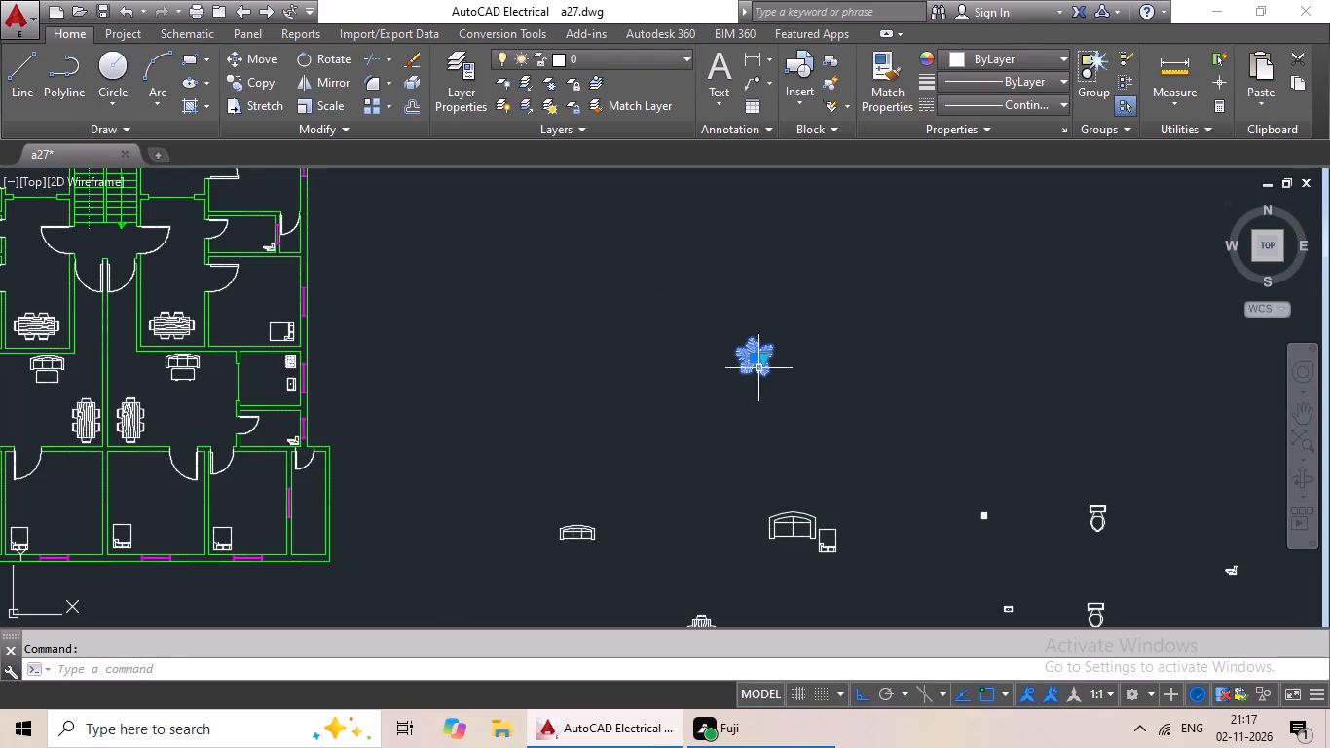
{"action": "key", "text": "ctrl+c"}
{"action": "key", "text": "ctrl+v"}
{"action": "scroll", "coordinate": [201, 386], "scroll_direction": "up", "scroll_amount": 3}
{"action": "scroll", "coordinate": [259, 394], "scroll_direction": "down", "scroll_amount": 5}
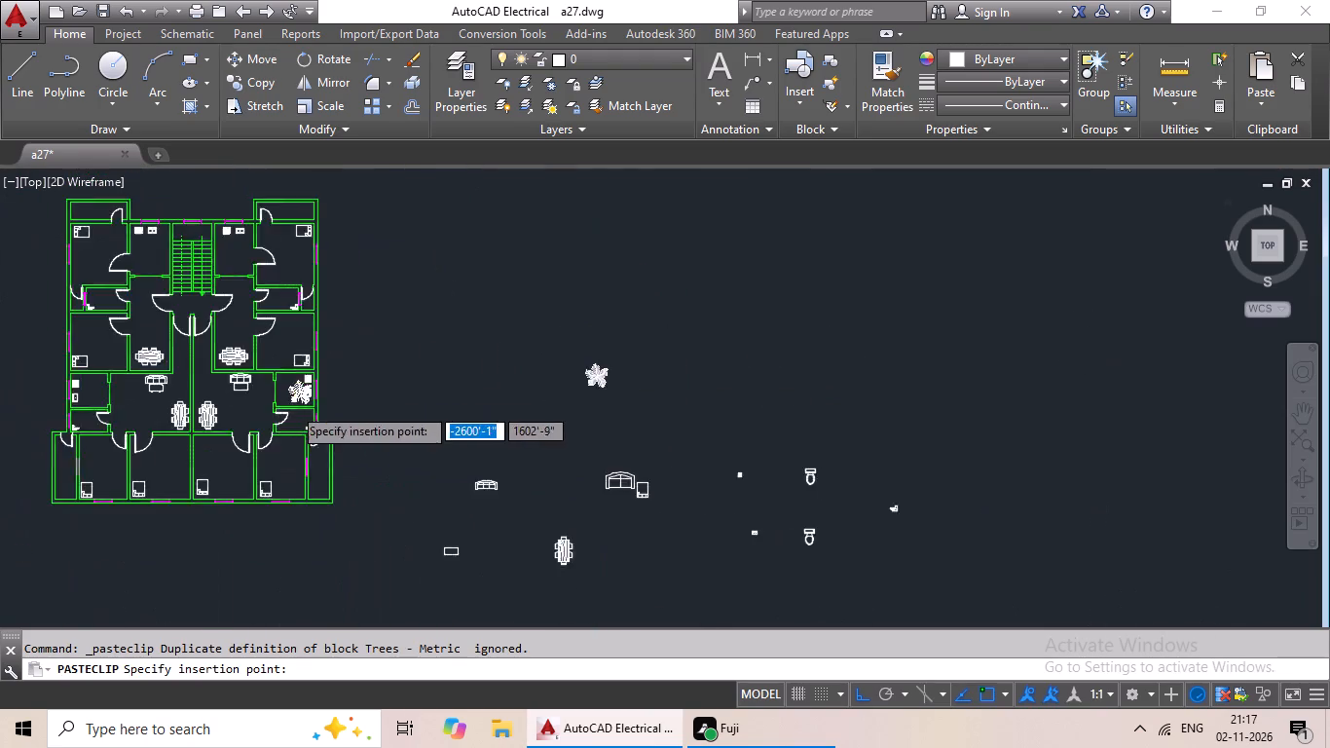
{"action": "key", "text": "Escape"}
Scale the tree block by reference again, to about half its current size.
{"action": "scroll", "coordinate": [485, 405], "scroll_direction": "up", "scroll_amount": 4}
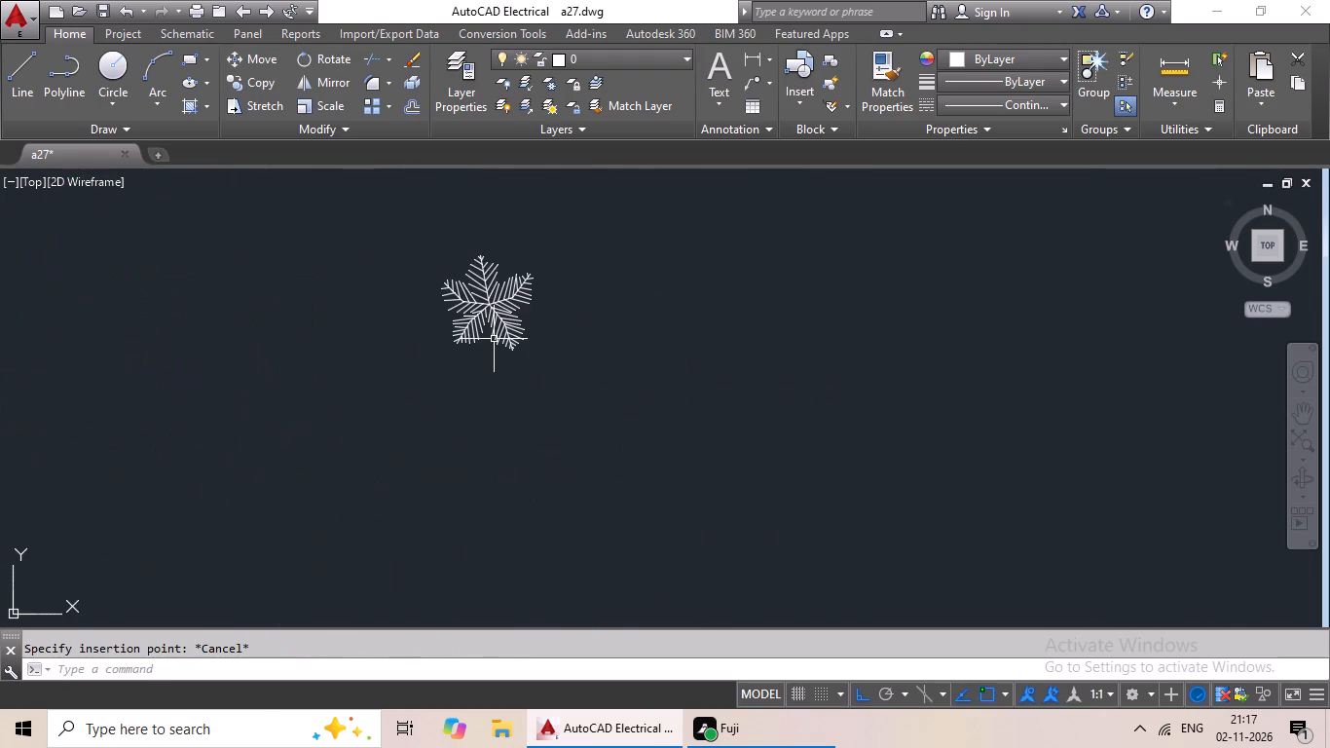
{"action": "left_click", "coordinate": [494, 325]}
{"action": "left_click", "coordinate": [322, 105]}
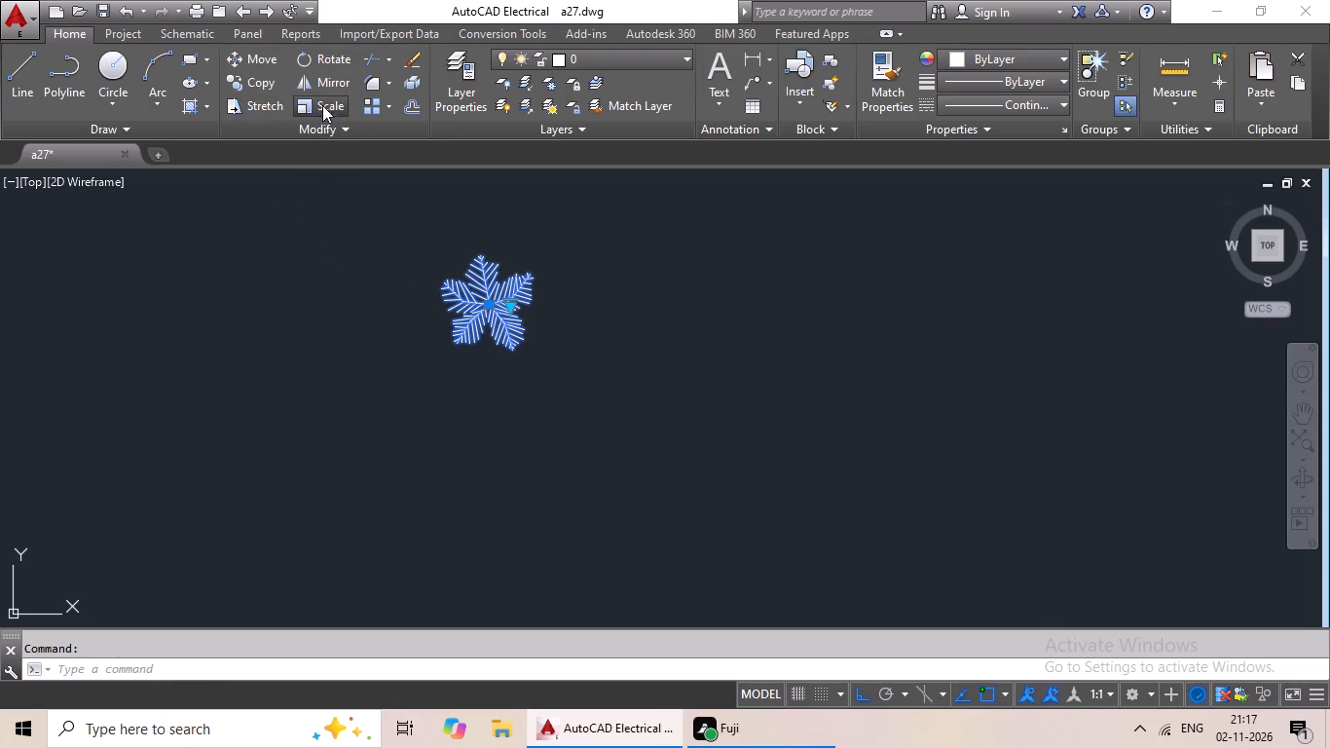
{"action": "scroll", "coordinate": [473, 269], "scroll_direction": "up", "scroll_amount": 2}
{"action": "left_click", "coordinate": [605, 307]}
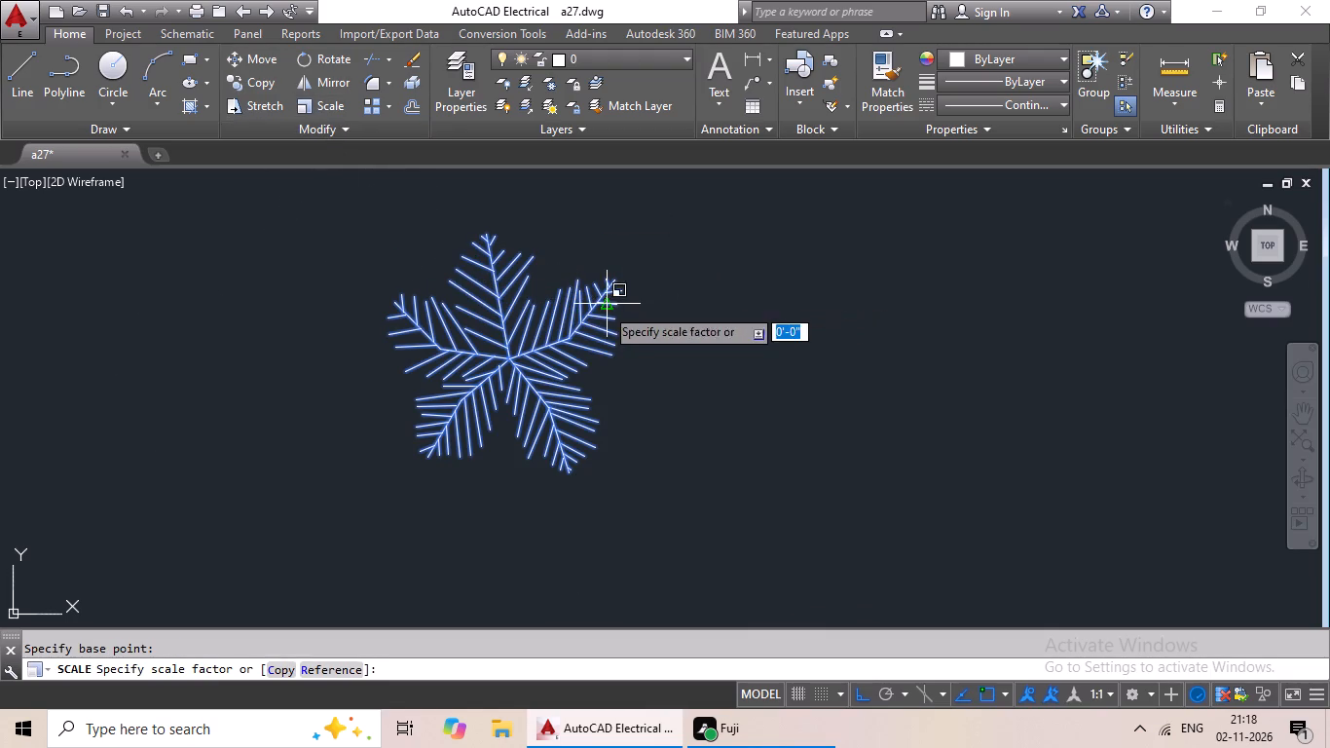
{"action": "left_click", "coordinate": [331, 678]}
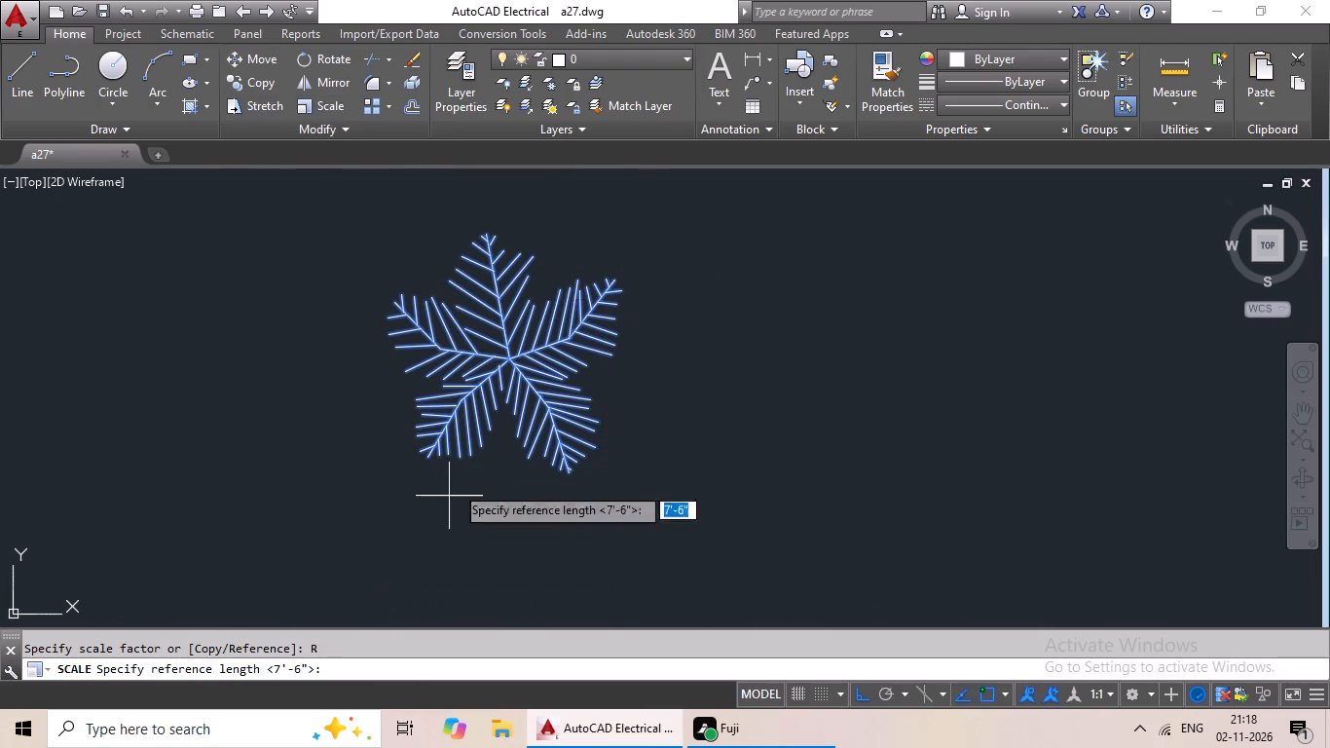
{"action": "left_click", "coordinate": [590, 300]}
{"action": "left_click", "coordinate": [407, 323]}
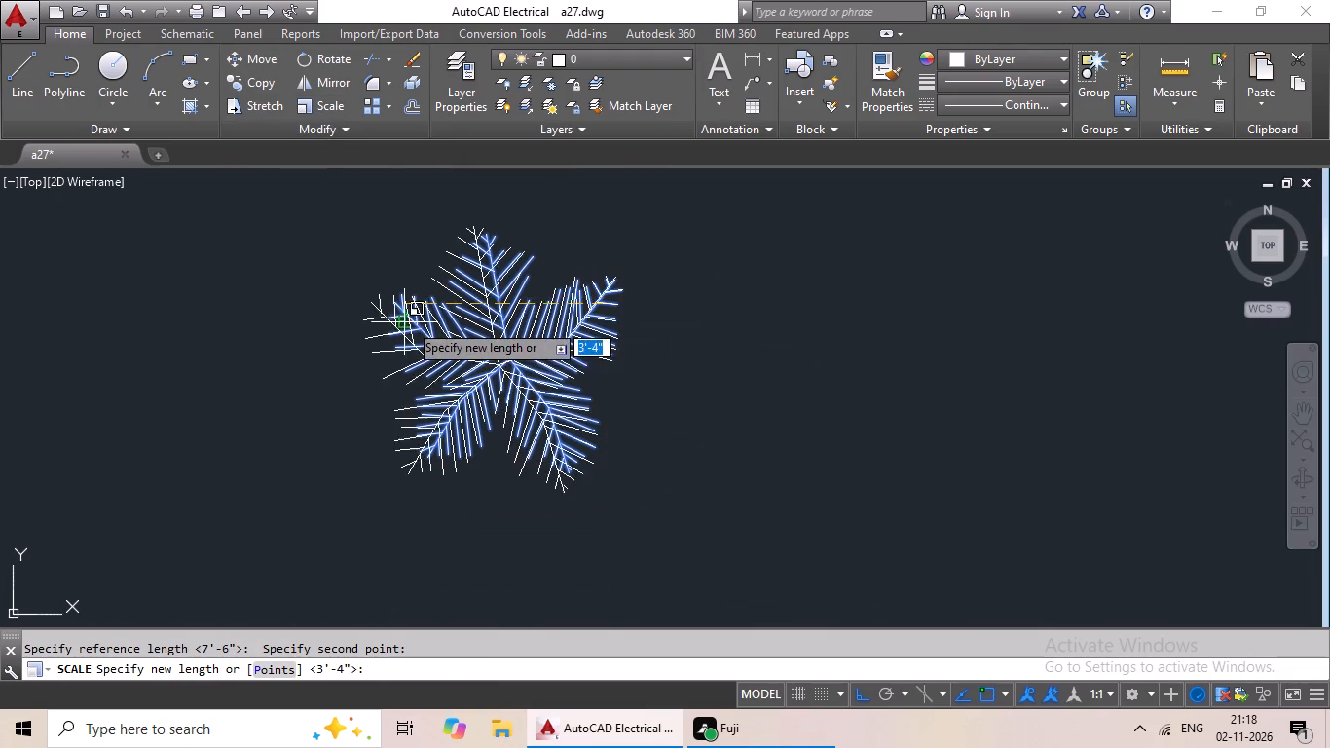
{"action": "left_click", "coordinate": [514, 329]}
Copy the scaled tree block to both sides of the sofa in the east unit's living space.
{"action": "left_click", "coordinate": [561, 326]}
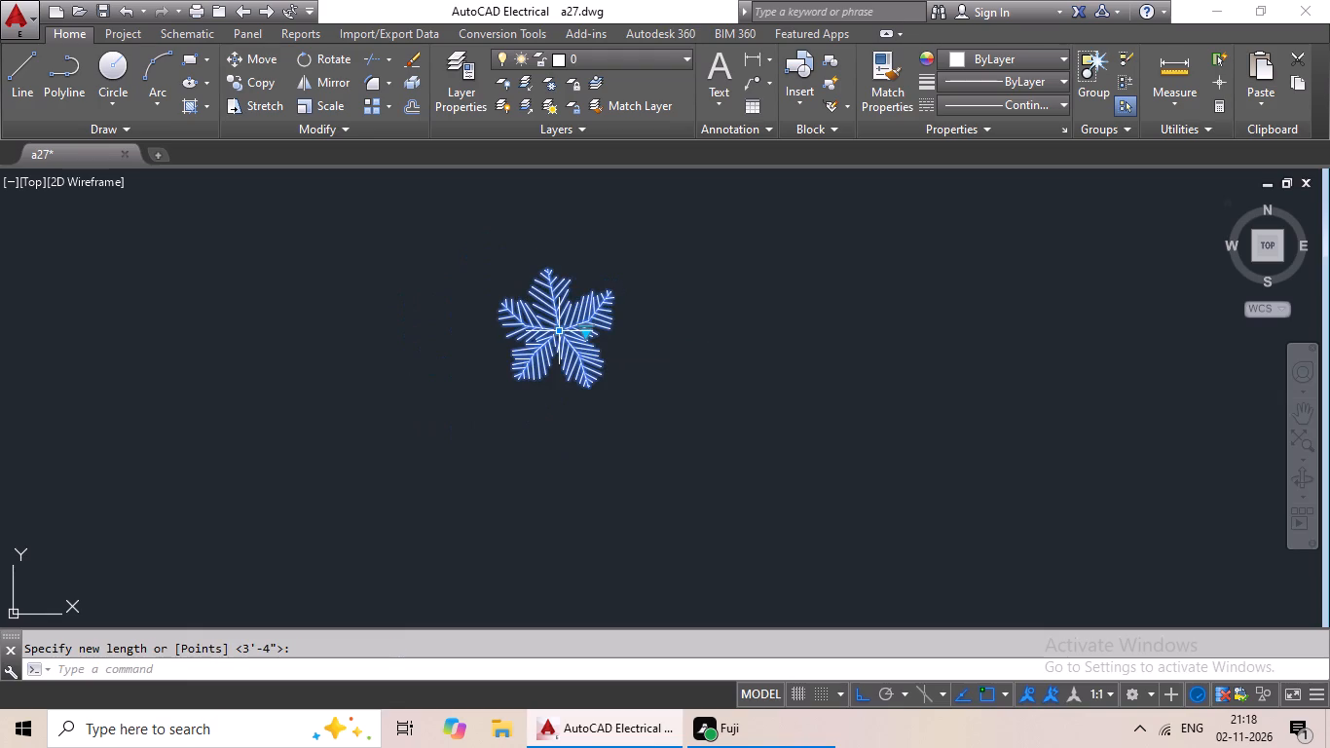
{"action": "key", "text": "ctrl+c"}
{"action": "key", "text": "ctrl+v"}
{"action": "scroll", "coordinate": [462, 360], "scroll_direction": "down", "scroll_amount": 4, "text": "ctrl"}
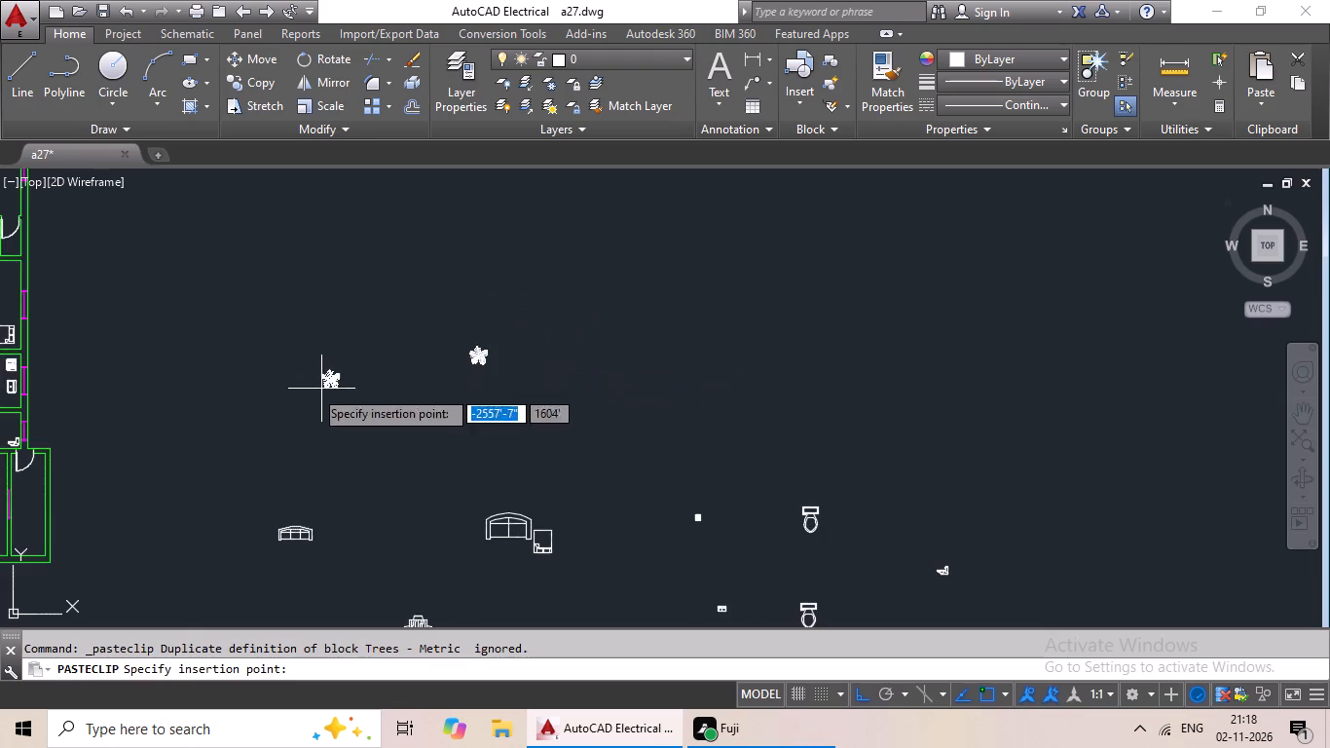
{"action": "middle_click_drag", "start_coordinate": [287, 389], "coordinate": [621, 378]}
{"action": "scroll", "coordinate": [257, 368], "scroll_direction": "up", "scroll_amount": 4}
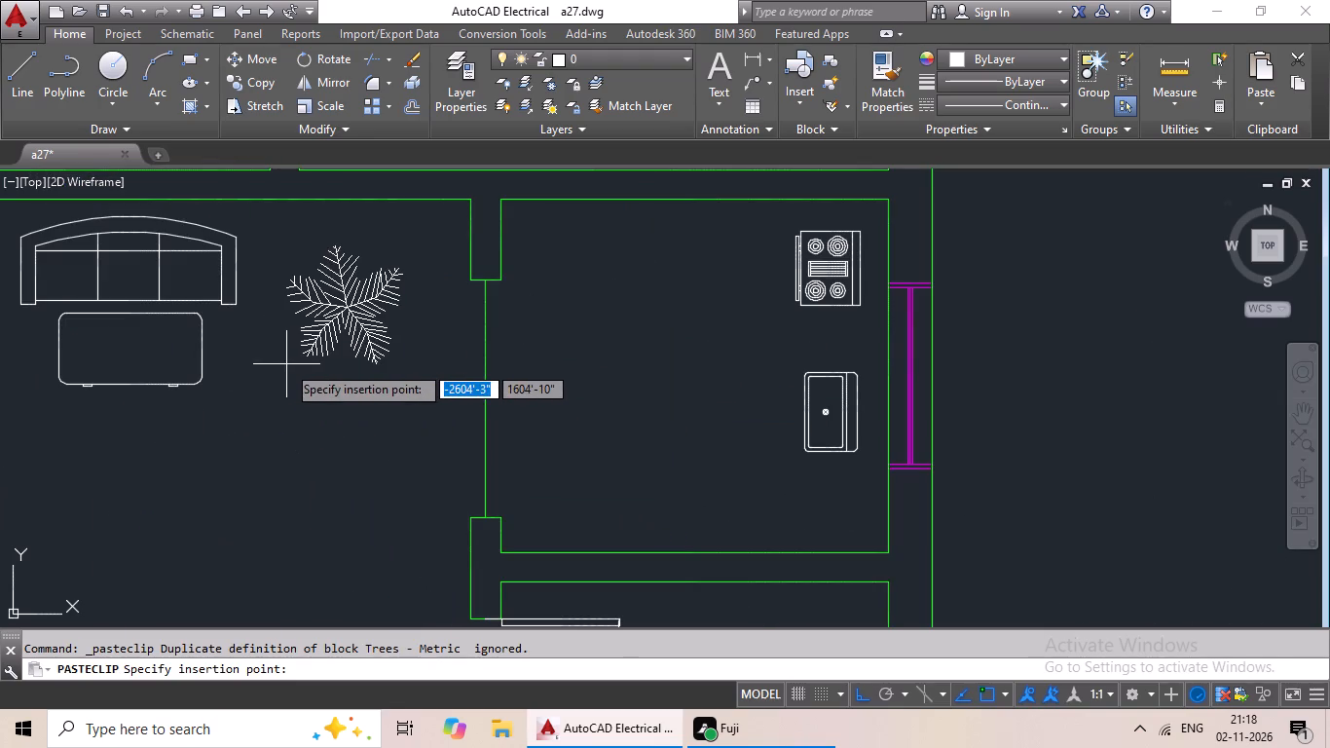
{"action": "left_click", "coordinate": [304, 353]}
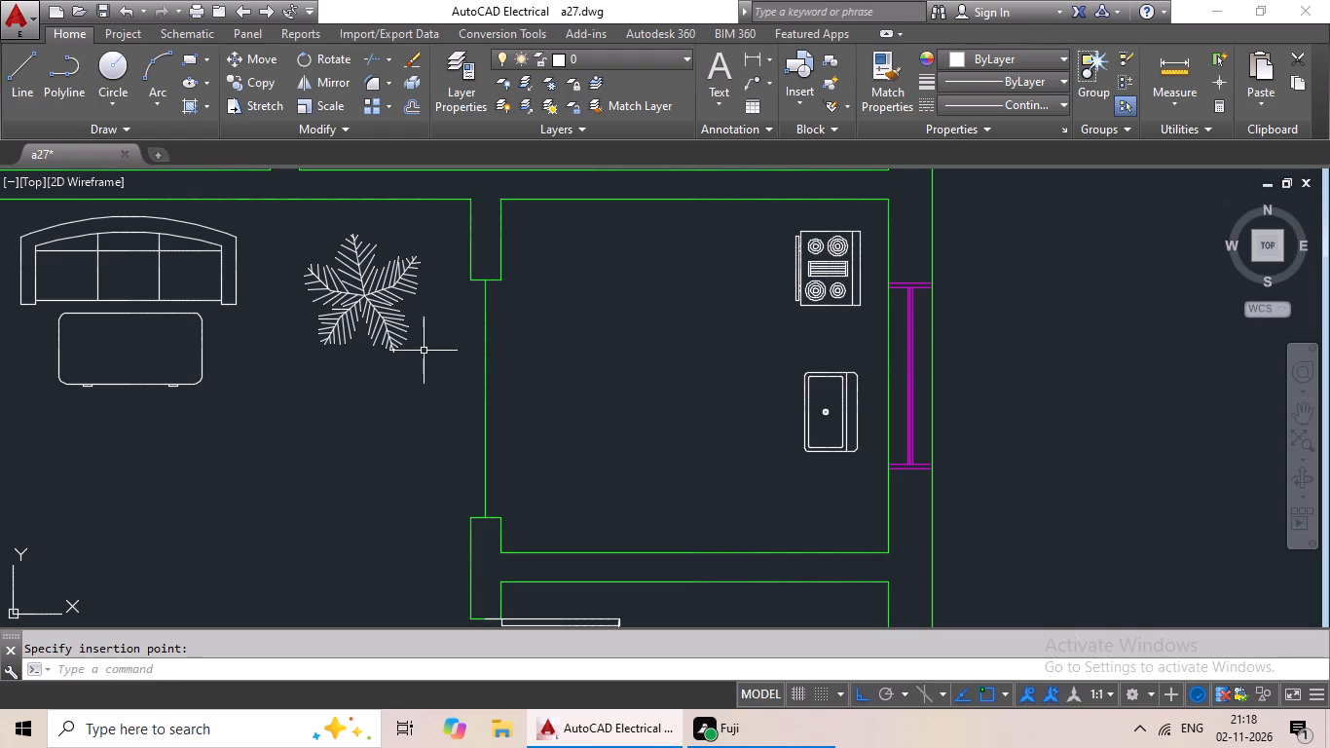
{"action": "key", "text": "ctrl+v"}
{"action": "middle_click_drag", "start_coordinate": [426, 372], "coordinate": [427, 372]}
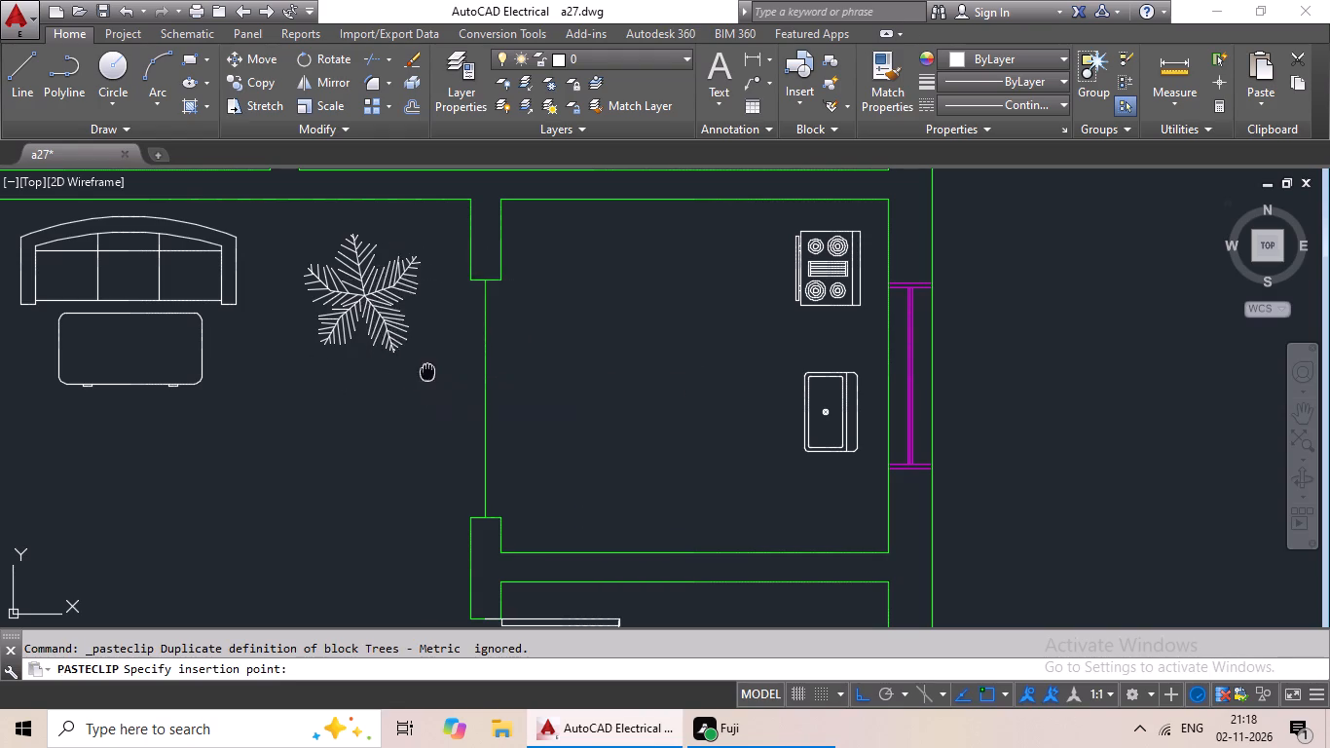
{"action": "middle_click_drag", "start_coordinate": [427, 372], "coordinate": [648, 360]}
{"action": "middle_click_drag", "start_coordinate": [80, 350], "coordinate": [339, 401]}
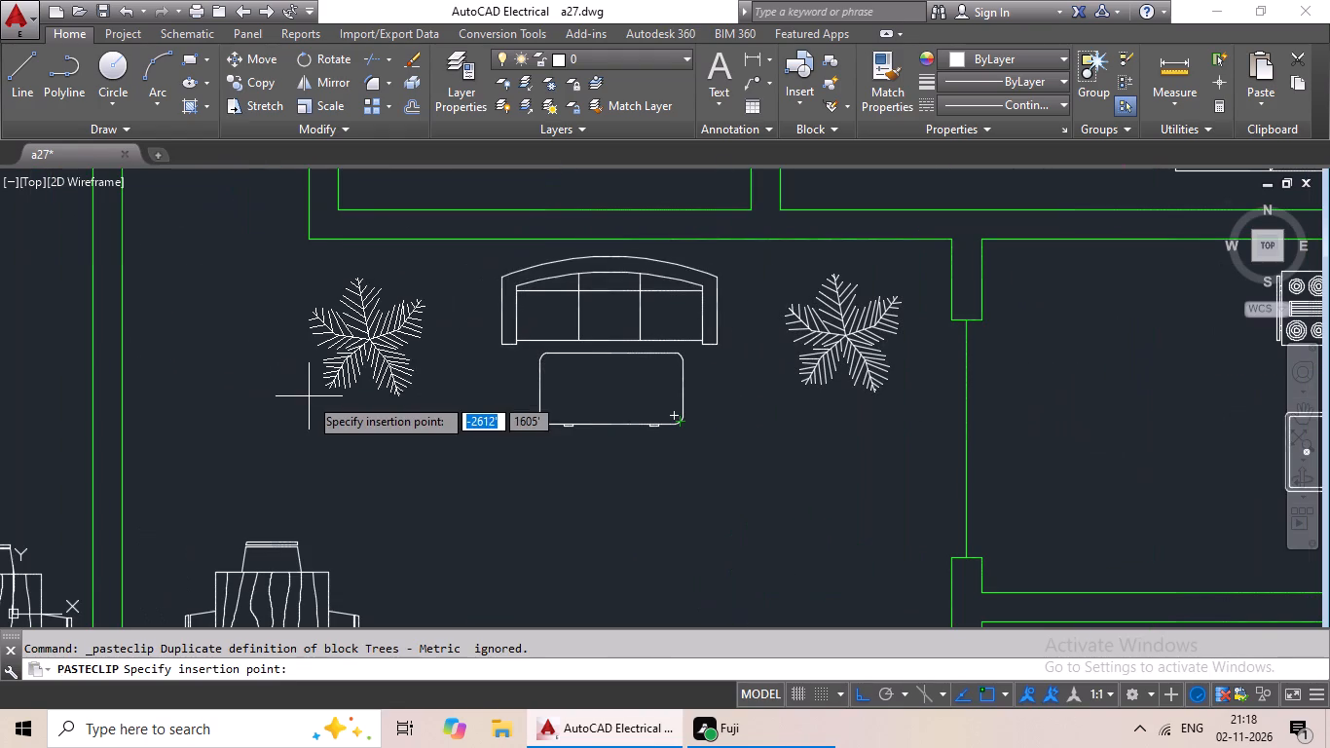
{"action": "left_click", "coordinate": [334, 387]}
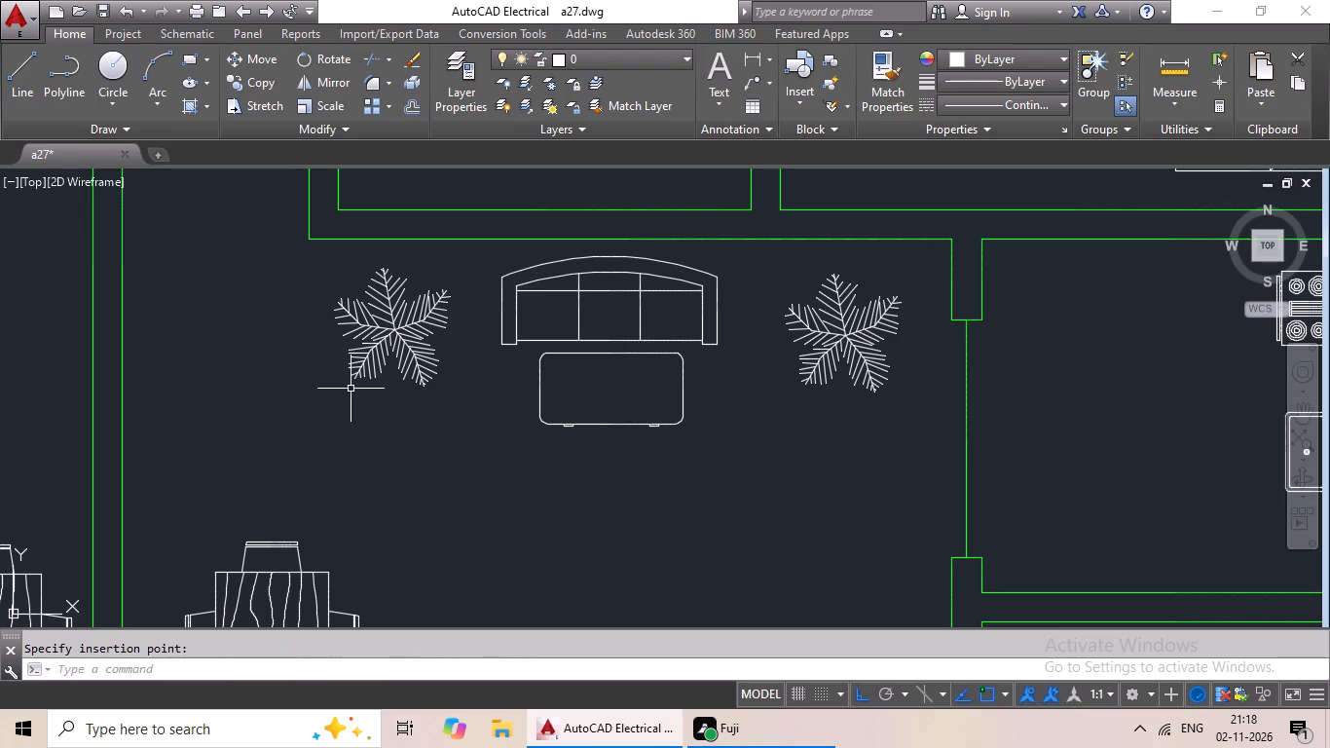
Paste copies of the tree block on both sides of the sofa in the west unit's living space.
{"action": "key", "text": "ctrl+v"}
{"action": "scroll", "coordinate": [282, 391], "scroll_direction": "down", "scroll_amount": 3, "text": "ctrl"}
{"action": "middle_click_drag", "start_coordinate": [266, 388], "coordinate": [458, 389]}
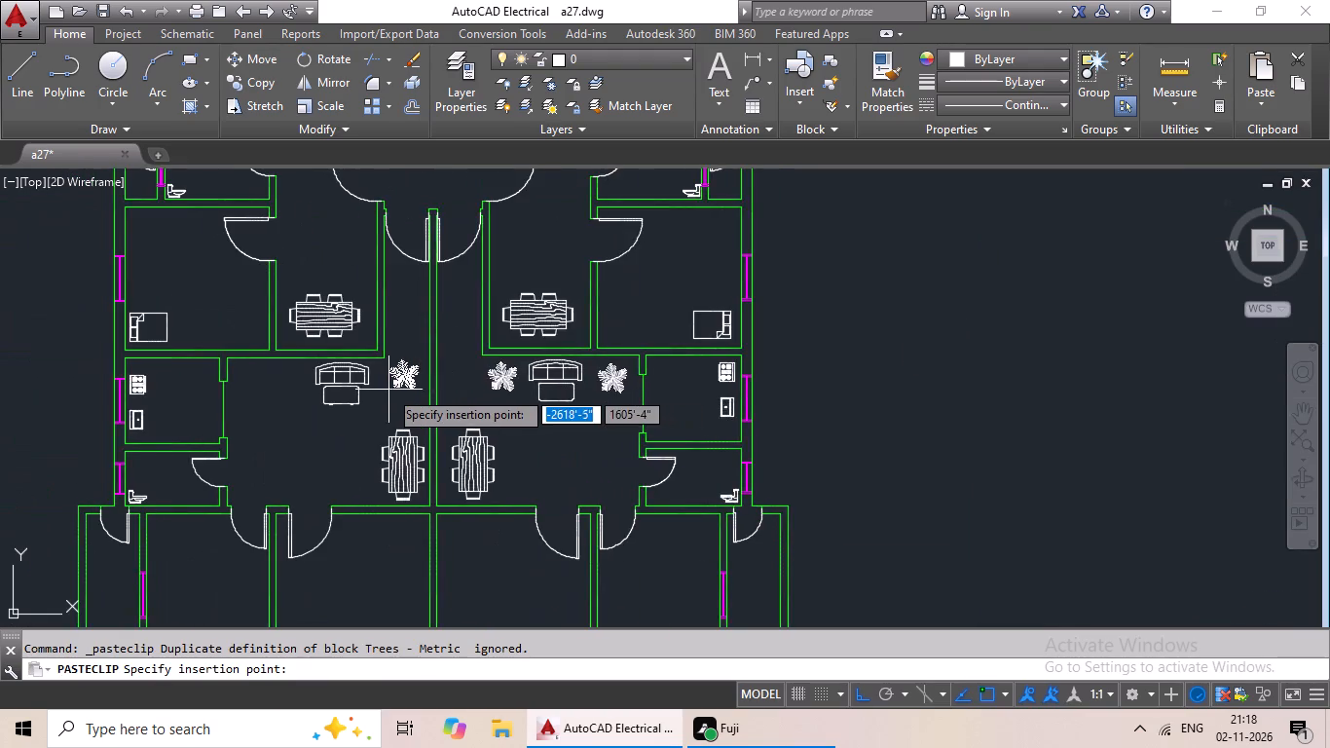
{"action": "scroll", "coordinate": [388, 390], "scroll_direction": "up", "scroll_amount": 3}
{"action": "left_click", "coordinate": [330, 395]}
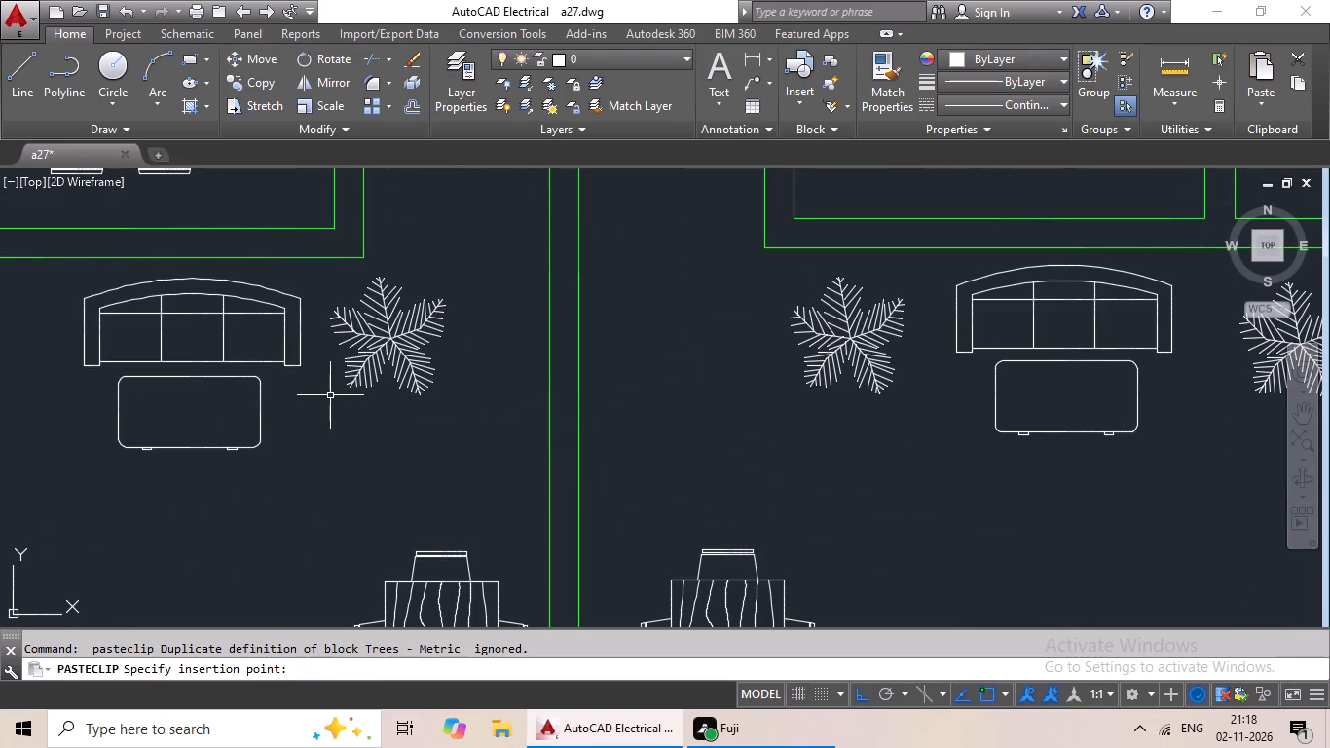
{"action": "key", "text": "ctrl+v"}
{"action": "middle_click_drag", "start_coordinate": [239, 403], "coordinate": [422, 396]}
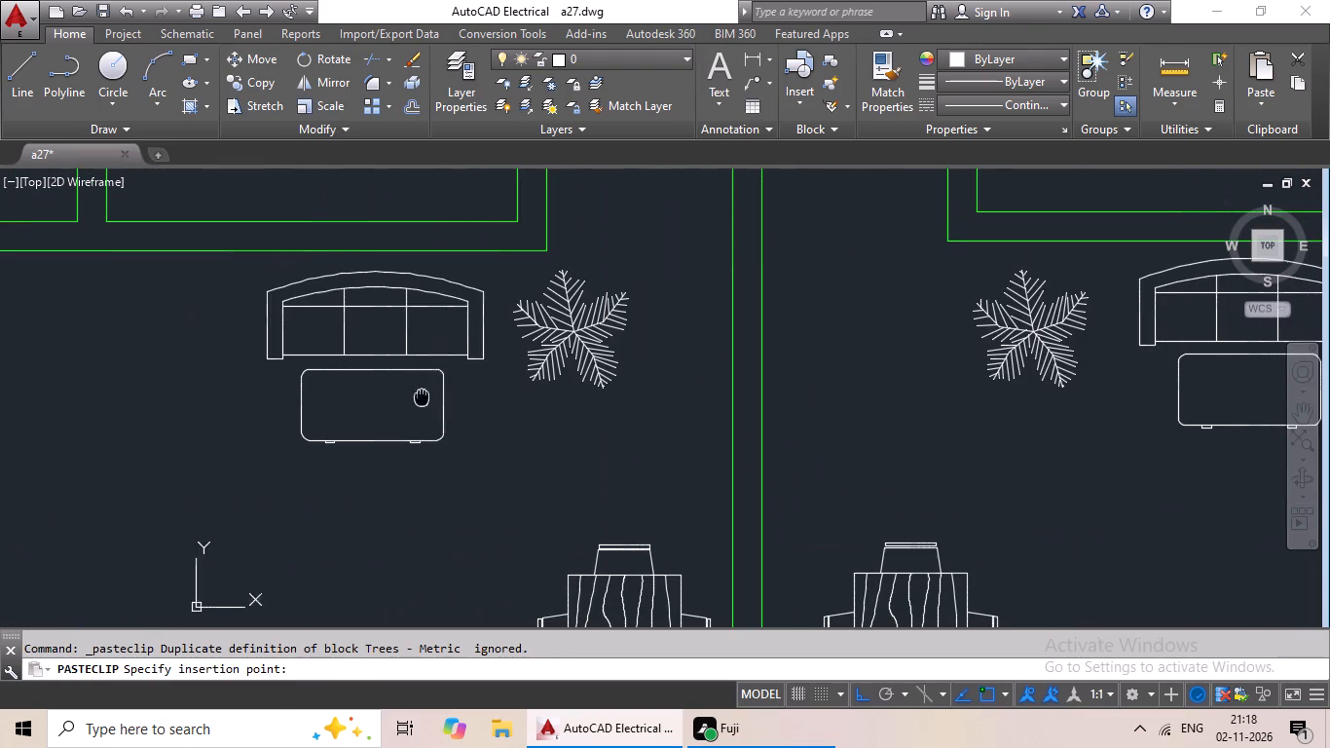
{"action": "left_click", "coordinate": [114, 390]}
Scale the spare tree block east of the building by reference to about 40% of its size.
{"action": "scroll", "coordinate": [333, 388], "scroll_direction": "down", "scroll_amount": 2}
{"action": "middle_click_drag", "start_coordinate": [594, 416], "coordinate": [499, 421]}
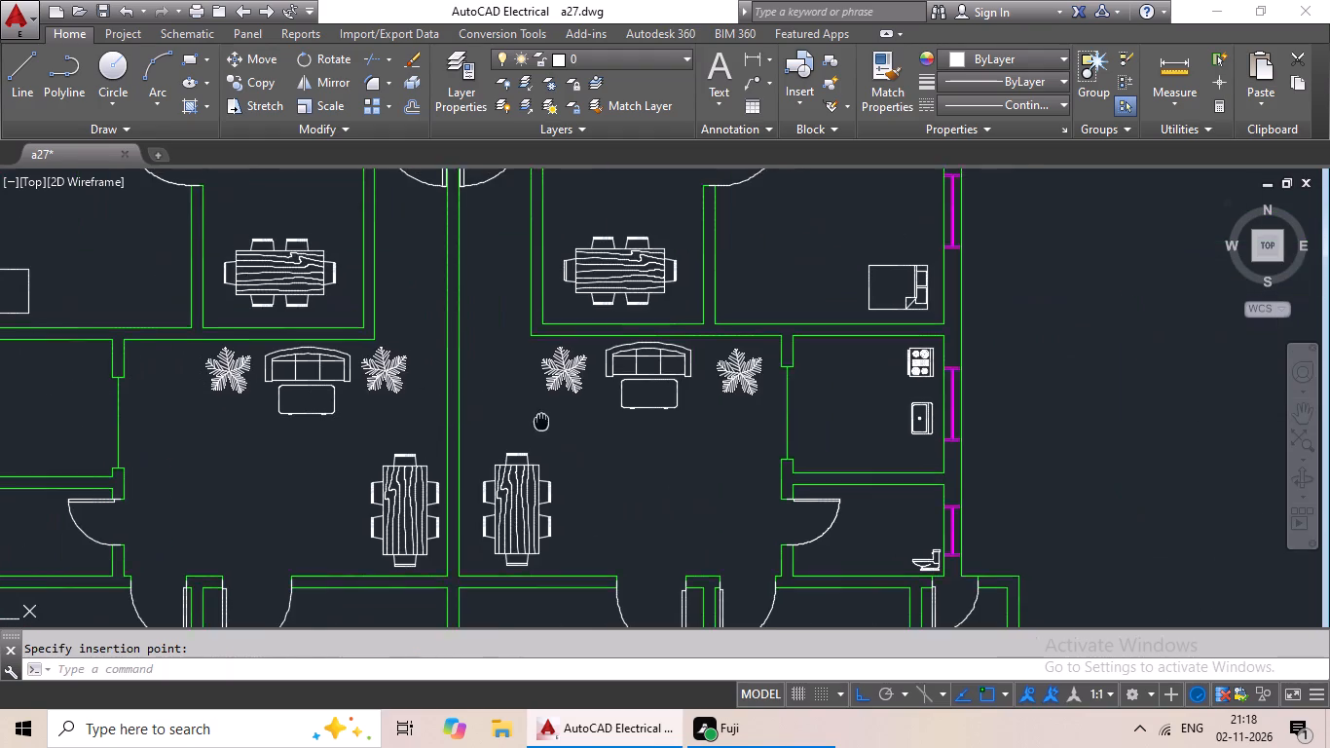
{"action": "middle_click_drag", "start_coordinate": [499, 421], "coordinate": [403, 398]}
{"action": "scroll", "coordinate": [648, 435], "scroll_direction": "down", "scroll_amount": 1}
{"action": "middle_click_drag", "start_coordinate": [796, 403], "coordinate": [482, 429]}
{"action": "scroll", "coordinate": [741, 402], "scroll_direction": "down", "scroll_amount": 2}
{"action": "middle_click_drag", "start_coordinate": [775, 397], "coordinate": [563, 444]}
{"action": "scroll", "coordinate": [754, 436], "scroll_direction": "up", "scroll_amount": 2}
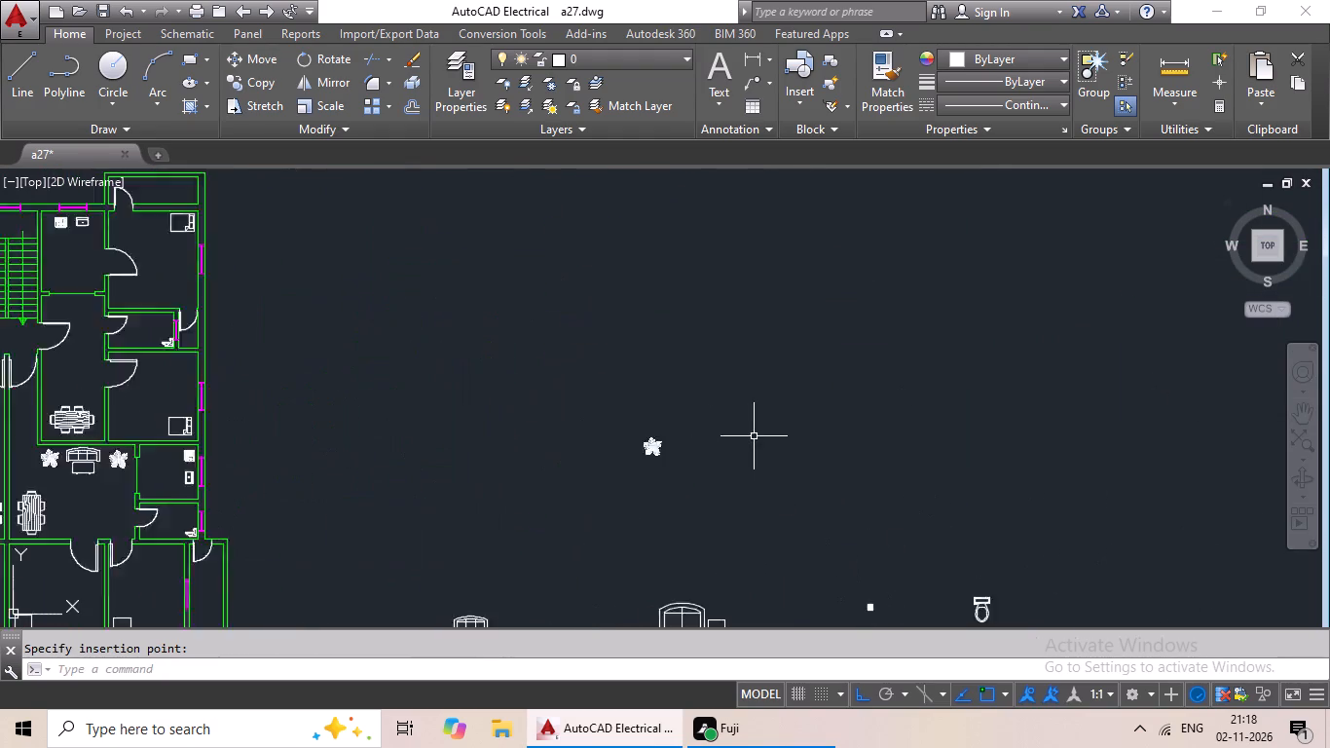
{"action": "scroll", "coordinate": [754, 436], "scroll_direction": "up", "scroll_amount": 1}
{"action": "left_click", "coordinate": [492, 472]}
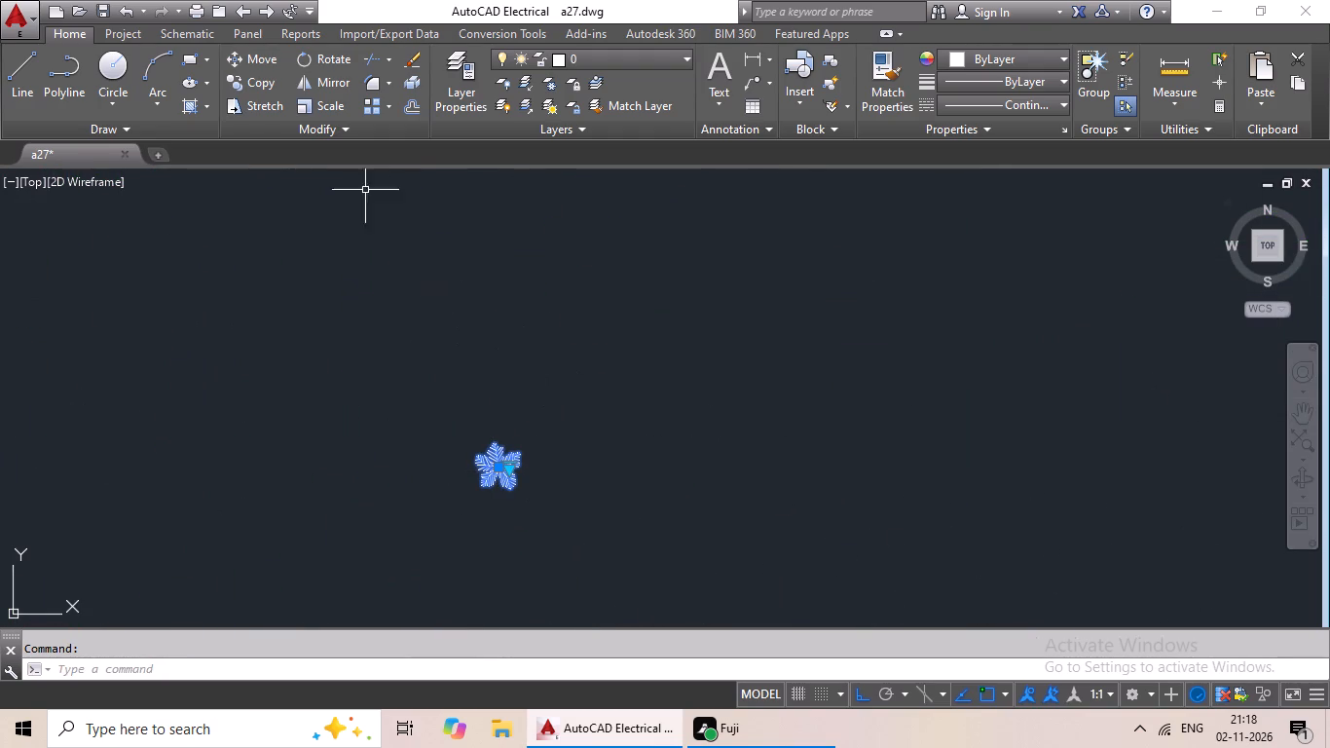
{"action": "left_click", "coordinate": [316, 105]}
{"action": "scroll", "coordinate": [489, 489], "scroll_direction": "up", "scroll_amount": 4}
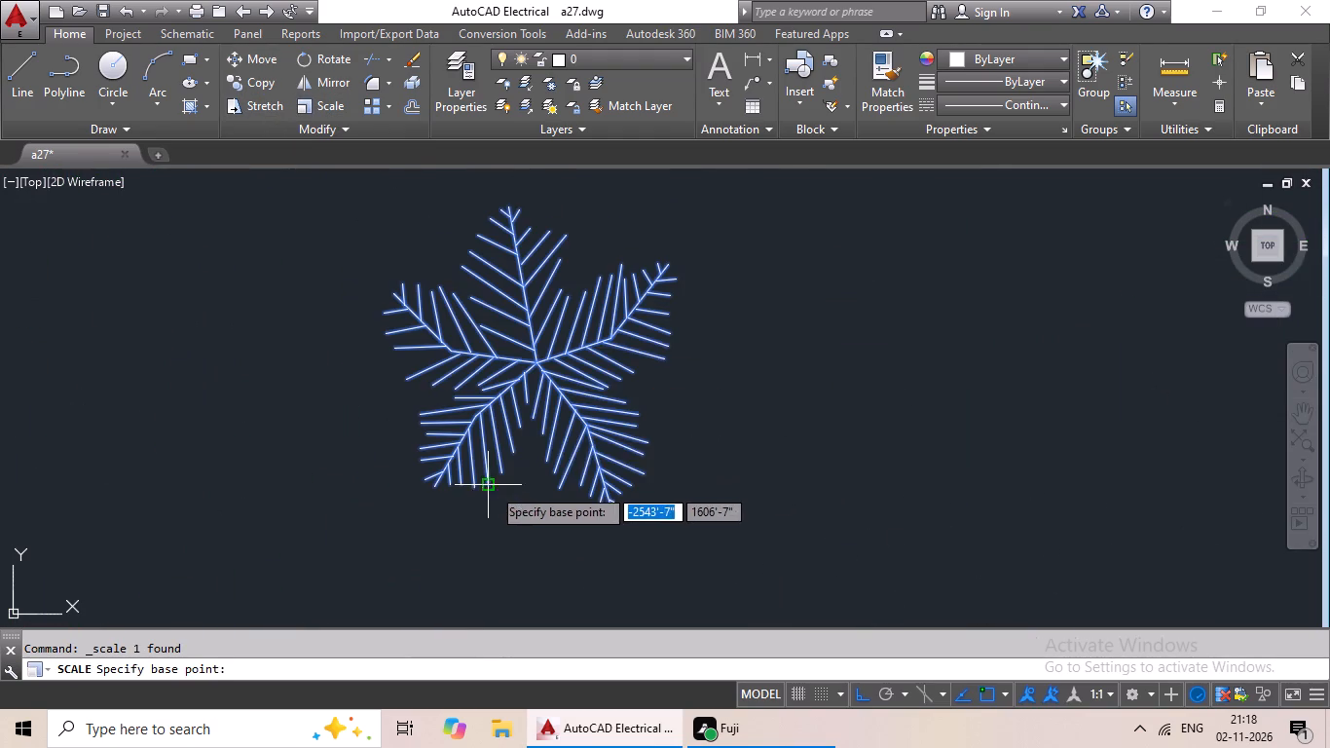
{"action": "left_click", "coordinate": [632, 305]}
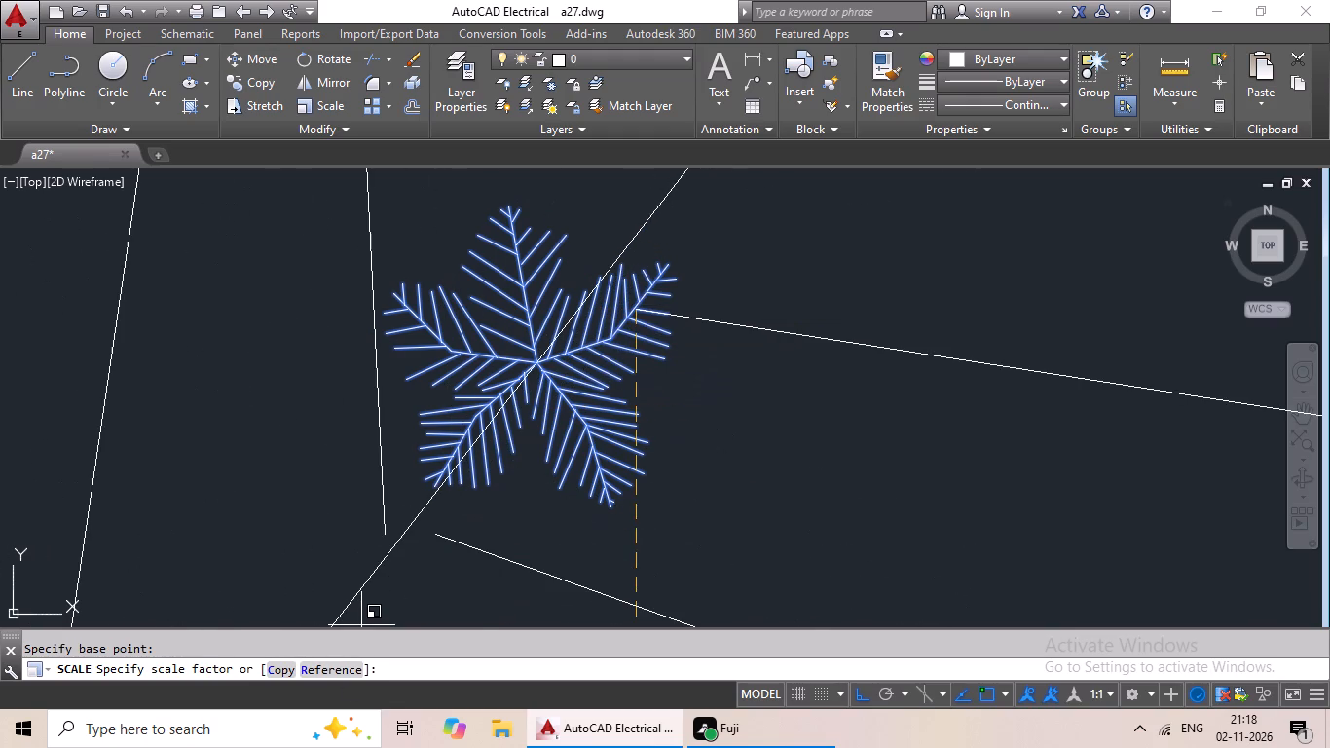
{"action": "left_click", "coordinate": [349, 676]}
{"action": "scroll", "coordinate": [485, 460], "scroll_direction": "down", "scroll_amount": 2}
{"action": "left_click", "coordinate": [547, 387]}
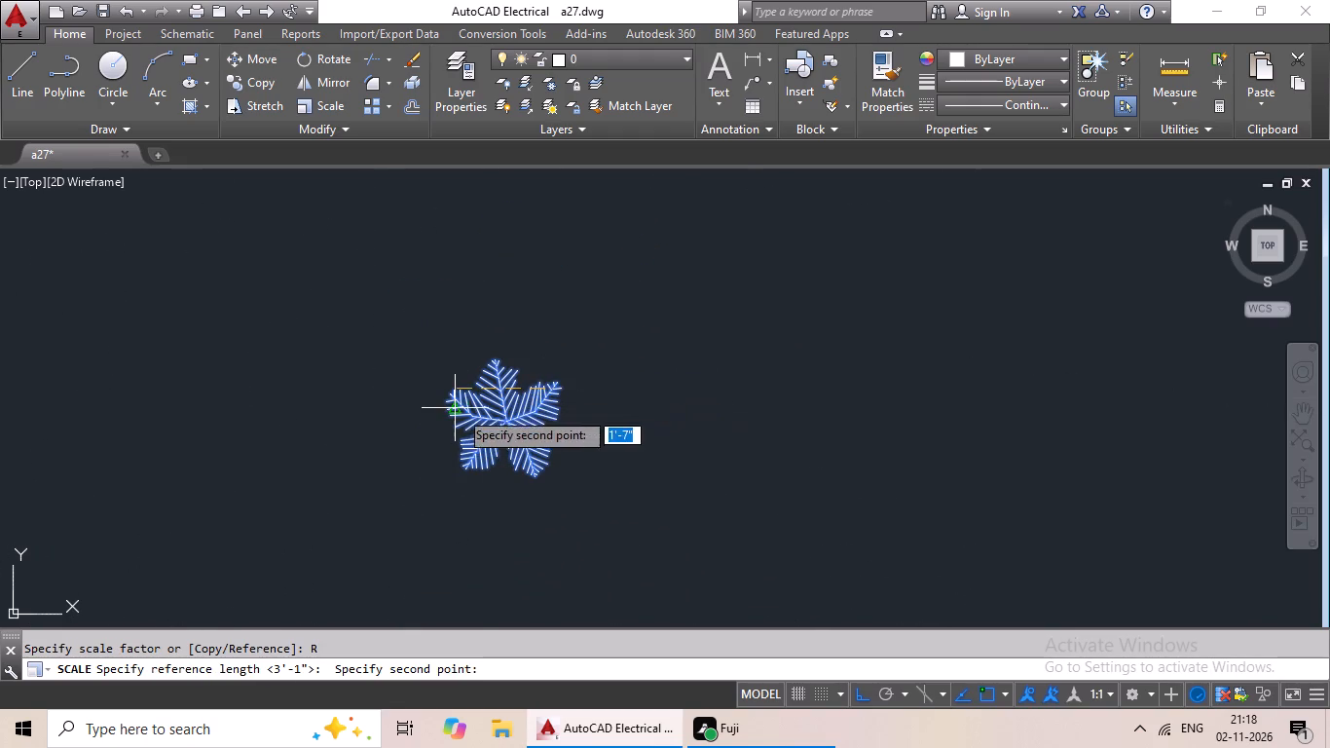
{"action": "left_click", "coordinate": [453, 412]}
{"action": "left_click", "coordinate": [520, 422]}
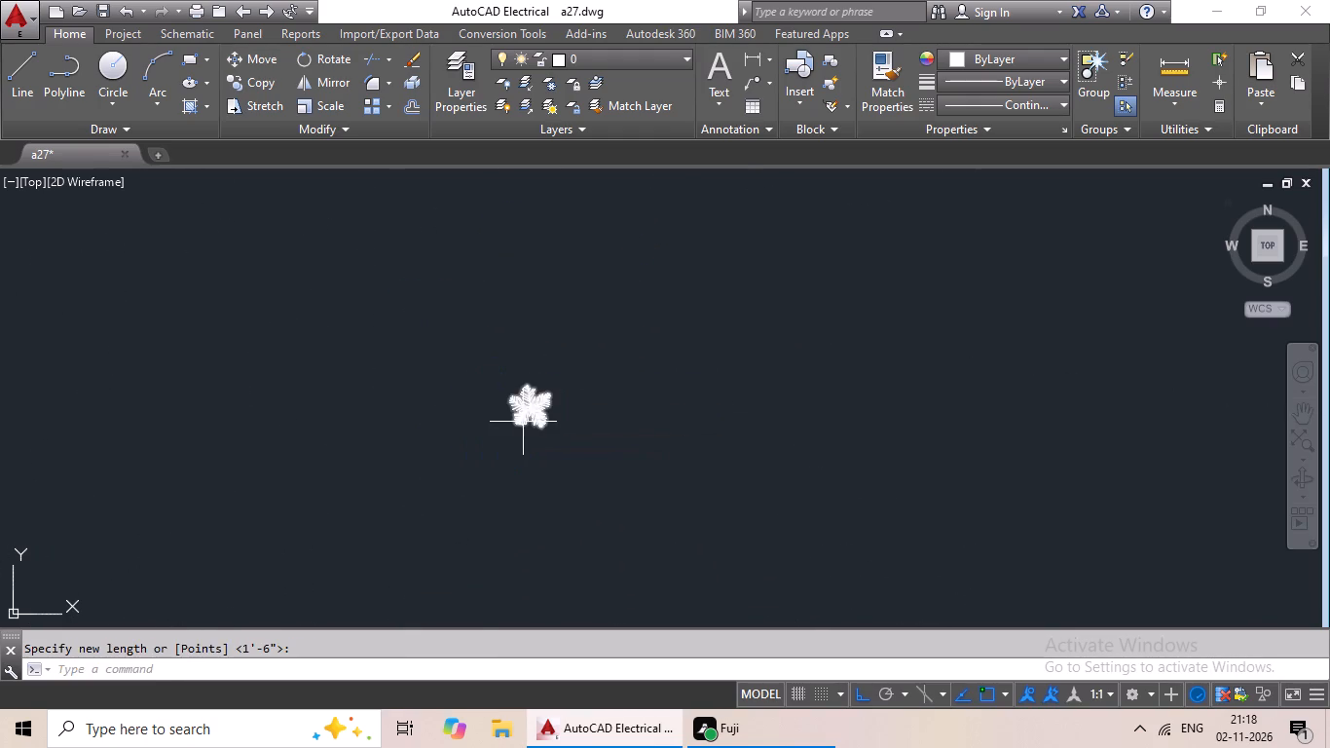
Copy the reduced tree block onto the middle of the desk in front of the east unit's living-space sofa.
{"action": "left_click", "coordinate": [524, 421]}
{"action": "key", "text": "ctrl+c"}
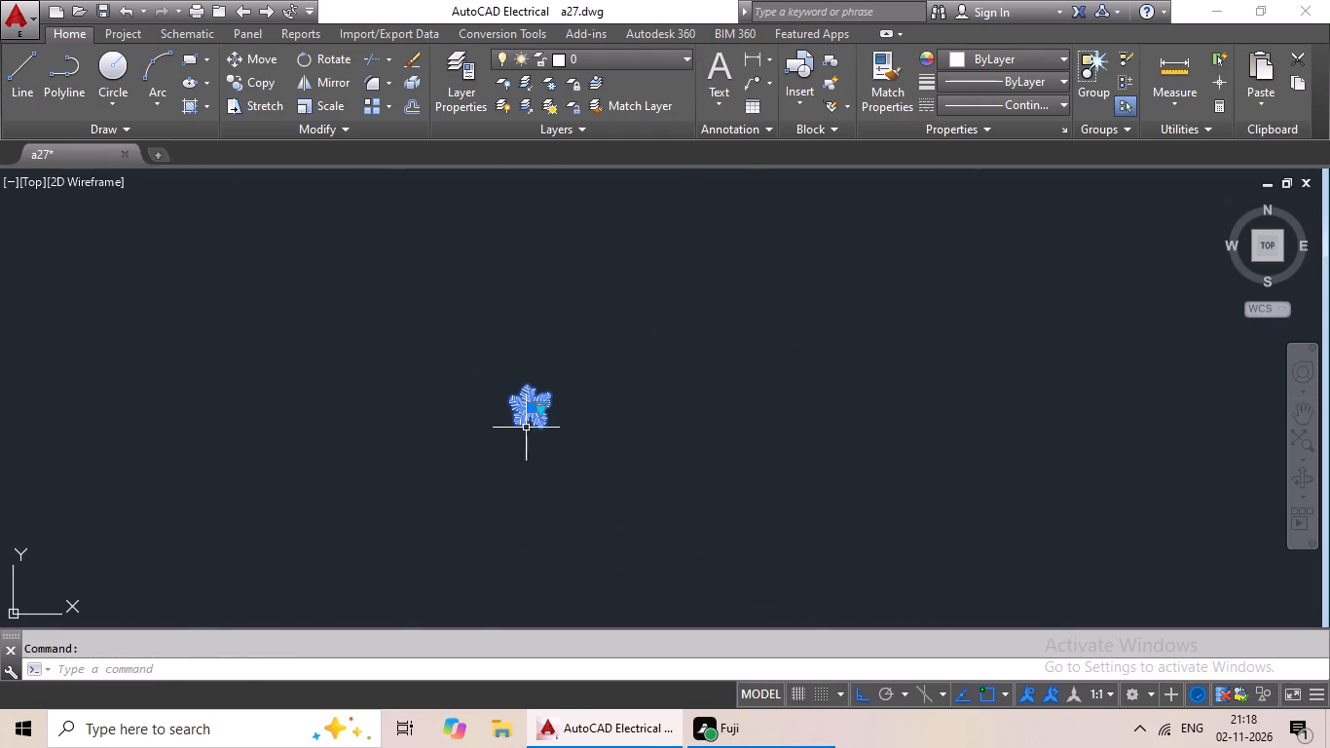
{"action": "key", "text": "ctrl+v"}
{"action": "scroll", "coordinate": [436, 444], "scroll_direction": "down", "scroll_amount": 2, "text": "ctrl"}
{"action": "middle_click_drag", "start_coordinate": [401, 451], "coordinate": [652, 384]}
{"action": "scroll", "coordinate": [455, 474], "scroll_direction": "down", "scroll_amount": 1}
{"action": "middle_click_drag", "start_coordinate": [453, 477], "coordinate": [735, 433]}
{"action": "middle_click_drag", "start_coordinate": [474, 476], "coordinate": [750, 468]}
{"action": "scroll", "coordinate": [261, 395], "scroll_direction": "up", "scroll_amount": 3}
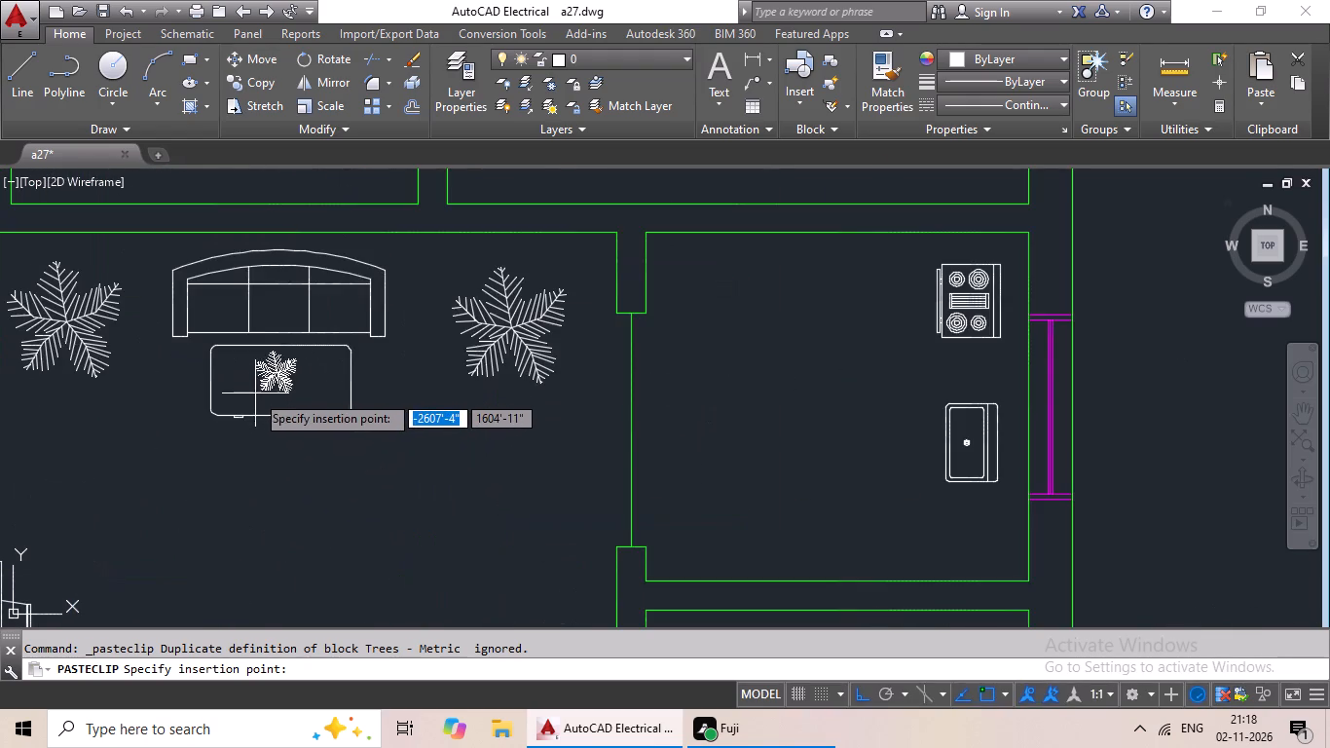
{"action": "scroll", "coordinate": [255, 393], "scroll_direction": "up", "scroll_amount": 3}
{"action": "left_click", "coordinate": [277, 405]}
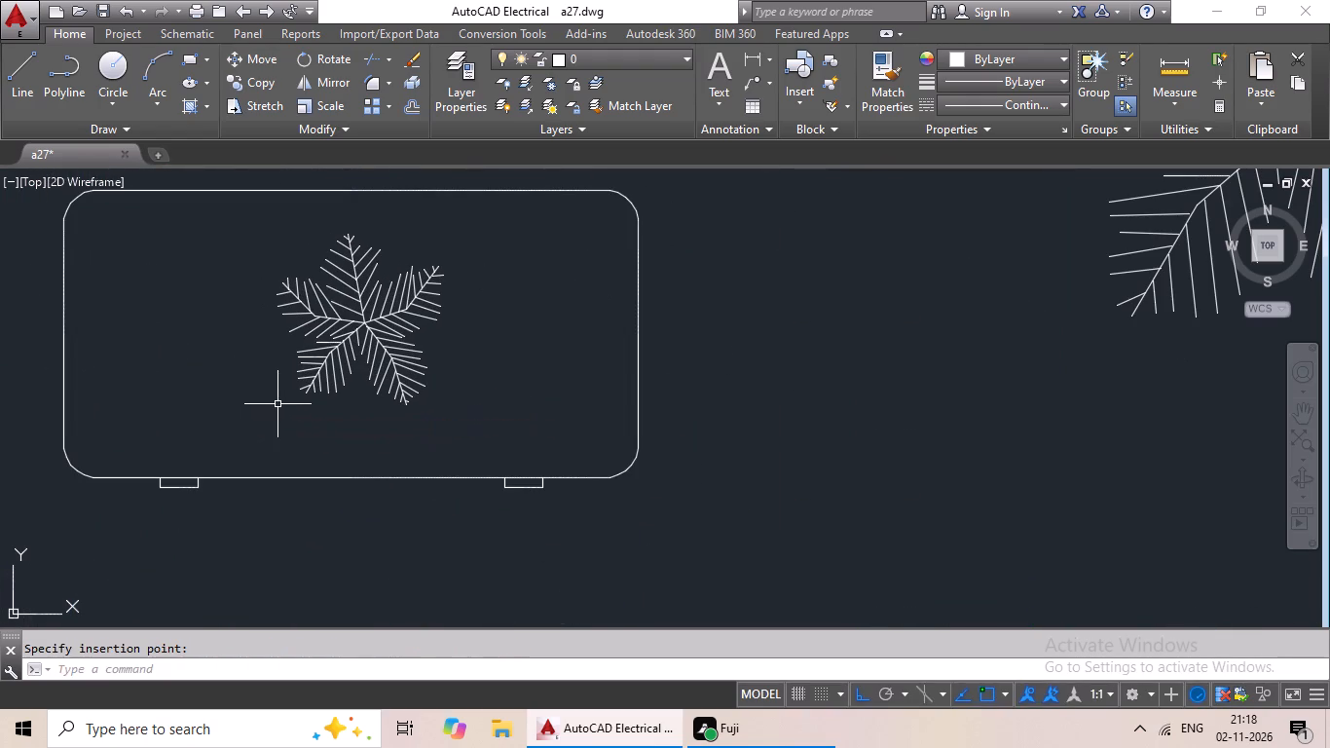
Paste the reduced tree block onto the middle of the desk in front of the west unit's living-space sofa.
{"action": "key", "text": "ctrl+v"}
{"action": "scroll", "coordinate": [322, 411], "scroll_direction": "down", "scroll_amount": 4, "text": "ctrl"}
{"action": "middle_click_drag", "start_coordinate": [177, 461], "coordinate": [204, 462]}
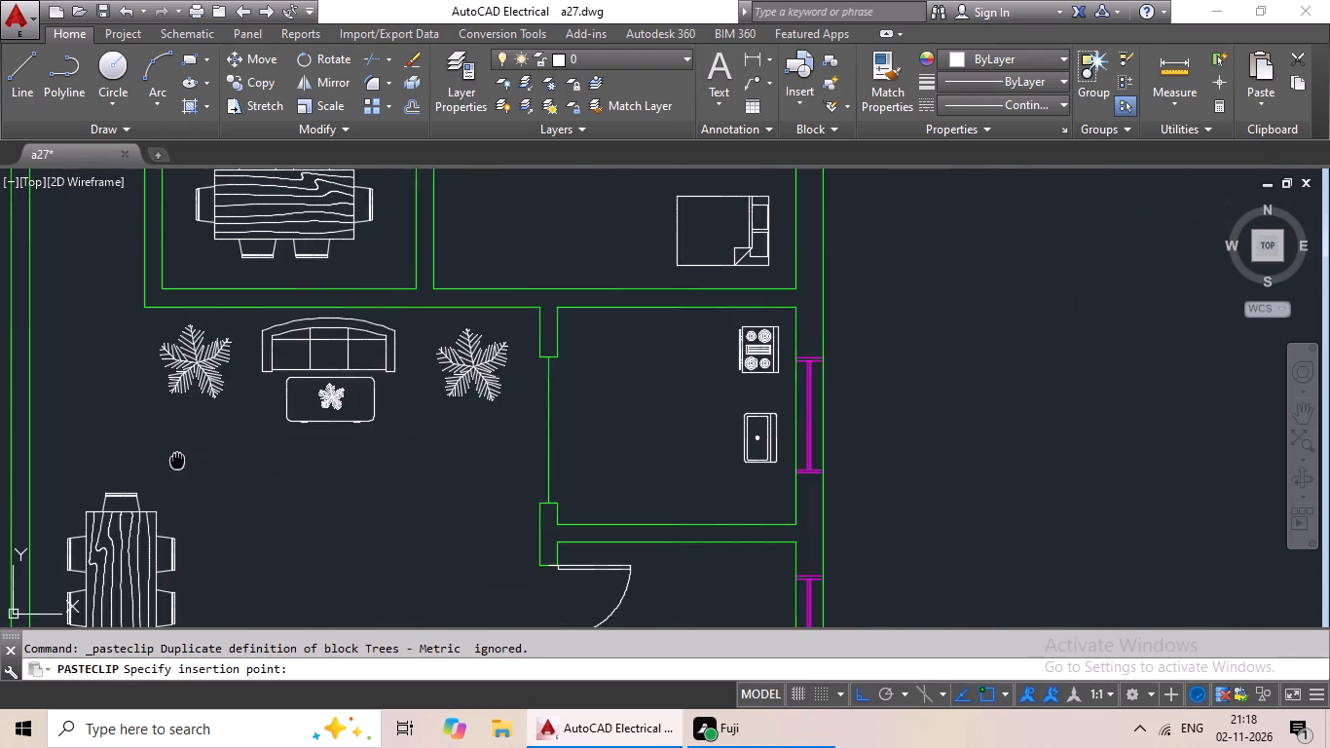
{"action": "middle_click_drag", "start_coordinate": [204, 462], "coordinate": [479, 418]}
{"action": "middle_click_drag", "start_coordinate": [405, 441], "coordinate": [844, 434]}
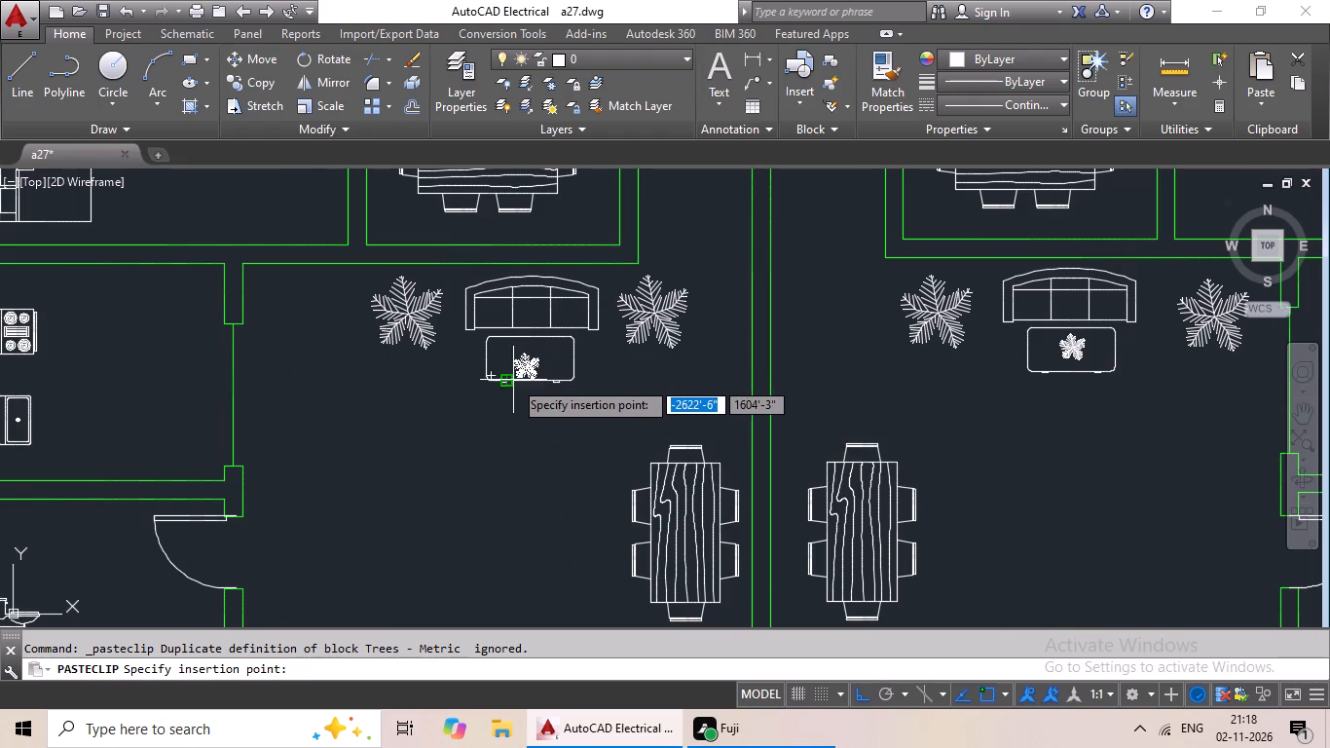
{"action": "scroll", "coordinate": [513, 380], "scroll_direction": "up", "scroll_amount": 3}
{"action": "left_click", "coordinate": [515, 345]}
{"action": "scroll", "coordinate": [591, 355], "scroll_direction": "down", "scroll_amount": 3}
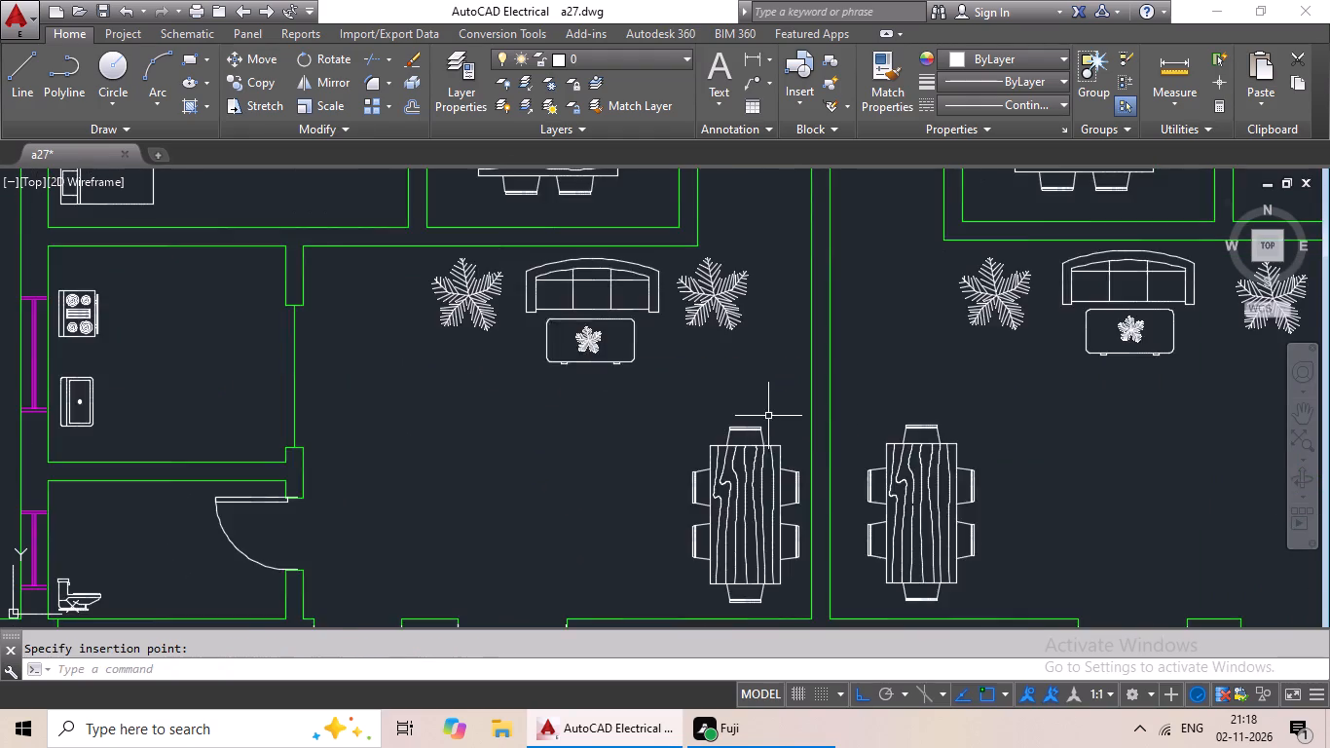
Delete the spare reduced tree block east of the building.
{"action": "scroll", "coordinate": [772, 416], "scroll_direction": "down", "scroll_amount": 1}
{"action": "middle_click_drag", "start_coordinate": [967, 415], "coordinate": [755, 427]}
{"action": "scroll", "coordinate": [888, 427], "scroll_direction": "down", "scroll_amount": 1}
{"action": "middle_click_drag", "start_coordinate": [888, 426], "coordinate": [679, 428]}
{"action": "middle_click_drag", "start_coordinate": [989, 408], "coordinate": [833, 402]}
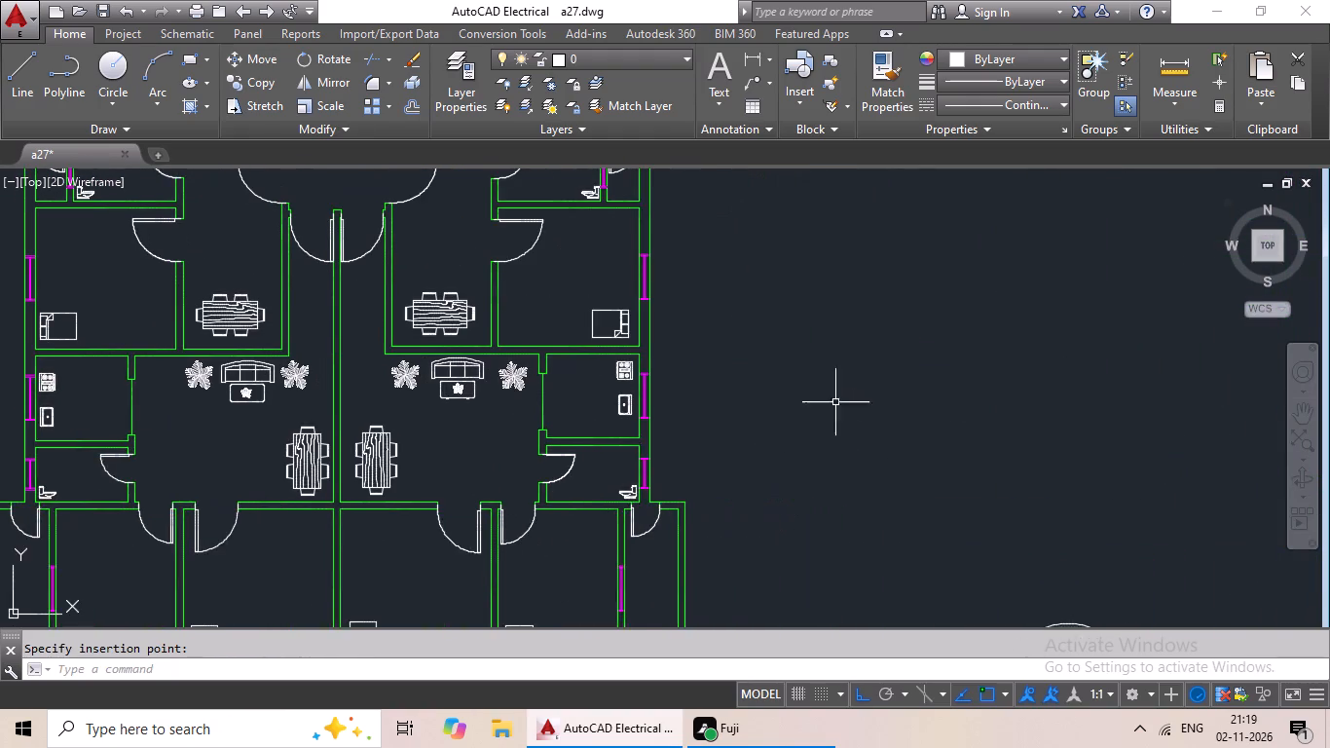
{"action": "middle_click_drag", "start_coordinate": [1012, 389], "coordinate": [877, 407]}
{"action": "scroll", "coordinate": [996, 387], "scroll_direction": "down", "scroll_amount": 1}
{"action": "middle_click_drag", "start_coordinate": [1006, 386], "coordinate": [787, 388]}
{"action": "left_click_drag", "start_coordinate": [964, 313], "coordinate": [865, 394]}
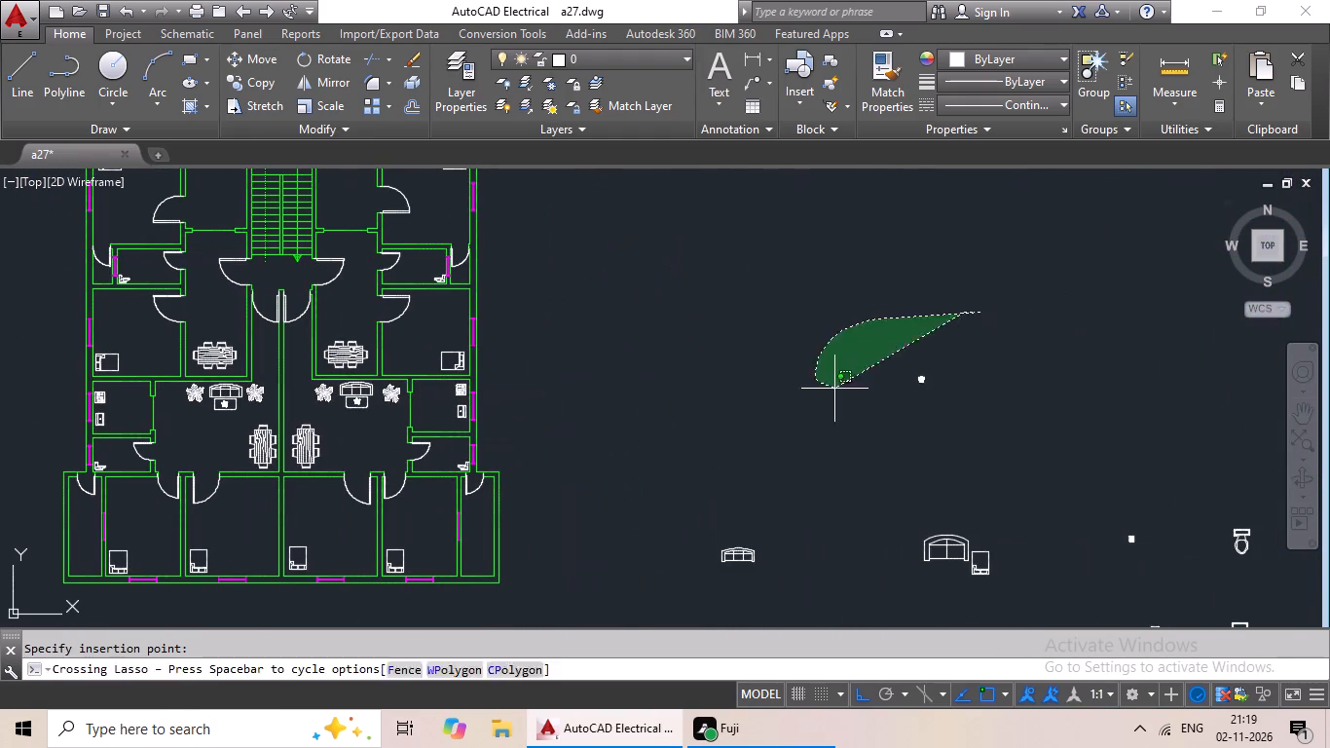
{"action": "left_click_drag", "start_coordinate": [865, 394], "coordinate": [1006, 403]}
{"action": "key", "text": "Delete"}
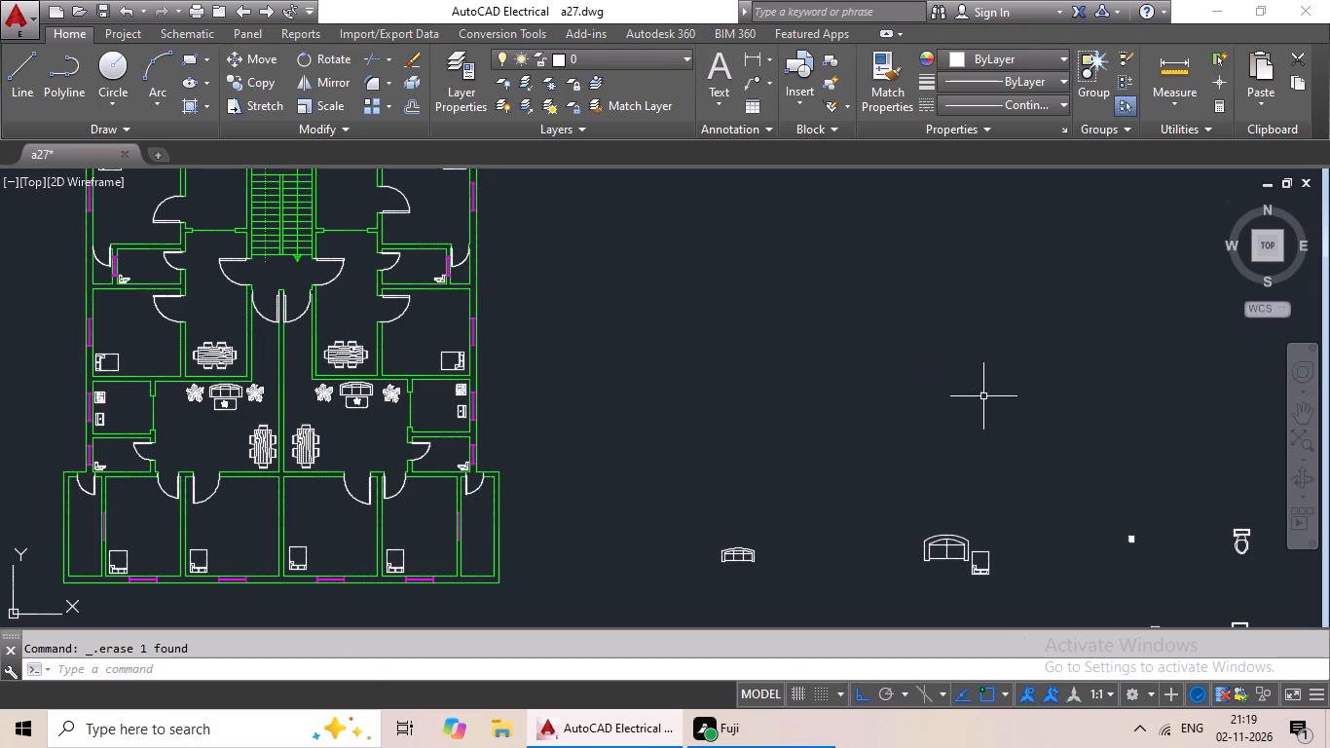
Delete all the remaining spare furniture and fixture blocks east of the building.
{"action": "middle_click_drag", "start_coordinate": [932, 419], "coordinate": [840, 324]}
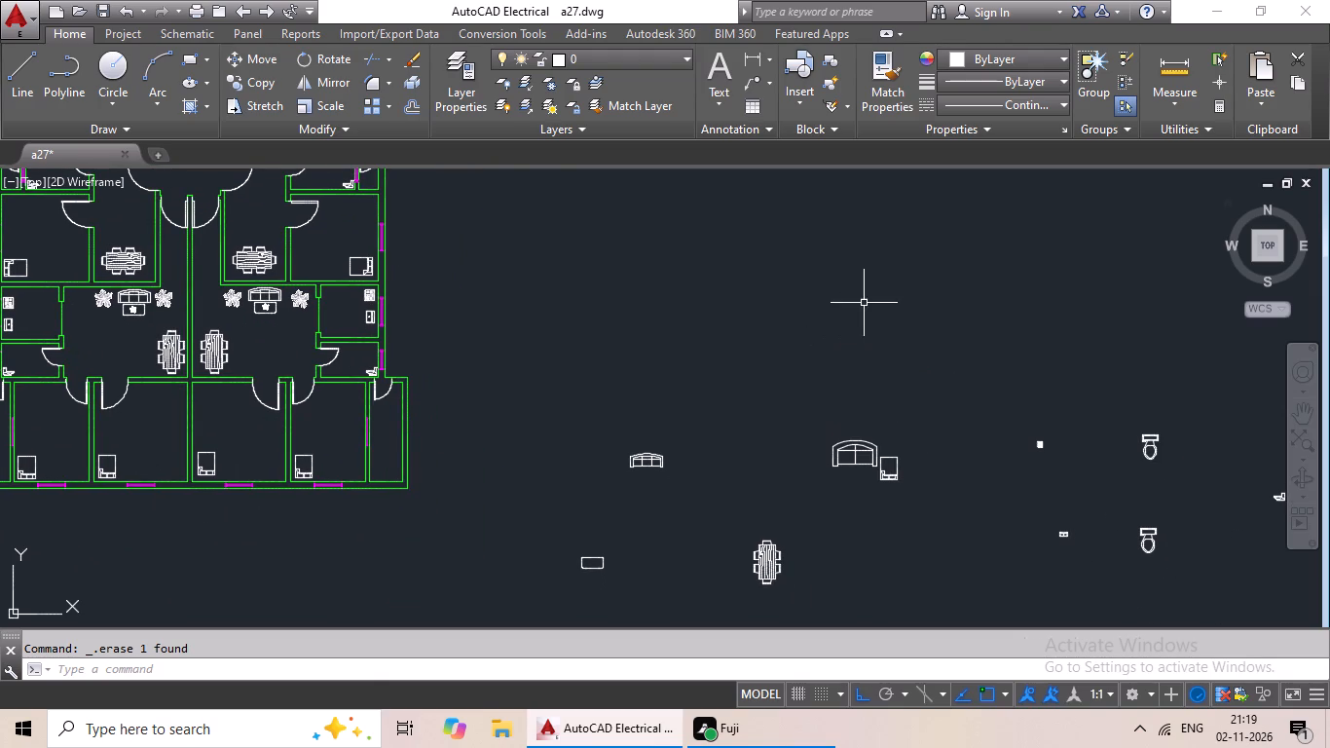
{"action": "scroll", "coordinate": [864, 299], "scroll_direction": "down", "scroll_amount": 1}
{"action": "middle_click_drag", "start_coordinate": [845, 332], "coordinate": [833, 335]}
{"action": "middle_click_drag", "start_coordinate": [854, 334], "coordinate": [792, 336]}
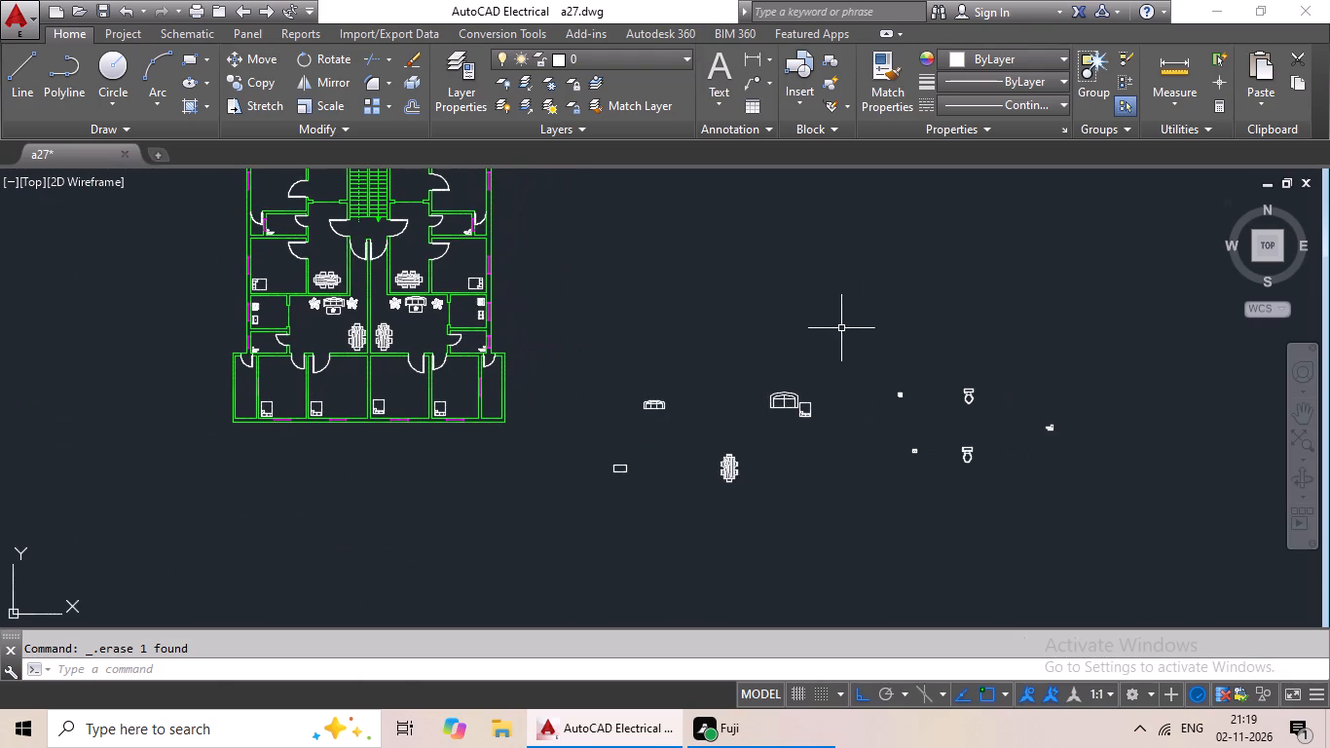
{"action": "left_click_drag", "start_coordinate": [786, 321], "coordinate": [1098, 397]}
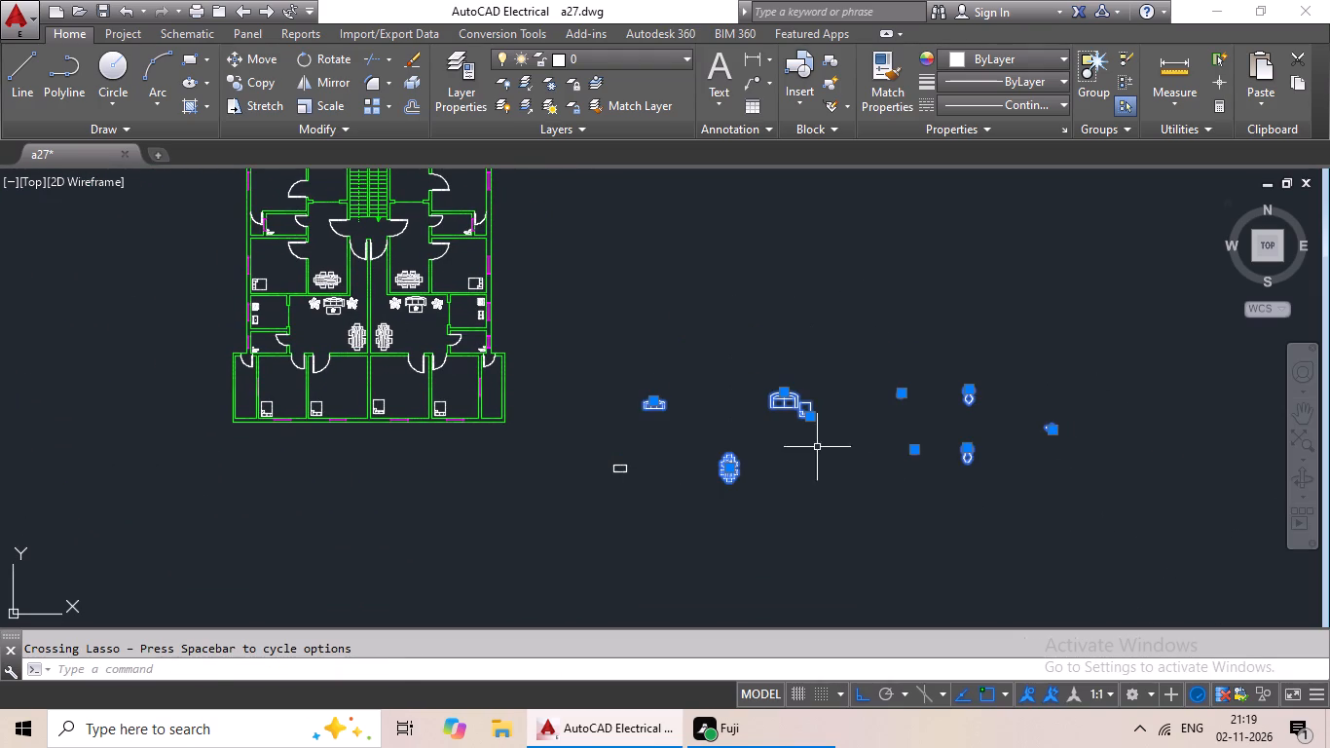
{"action": "left_click_drag", "start_coordinate": [656, 438], "coordinate": [700, 501]}
{"action": "key", "text": "Delete"}
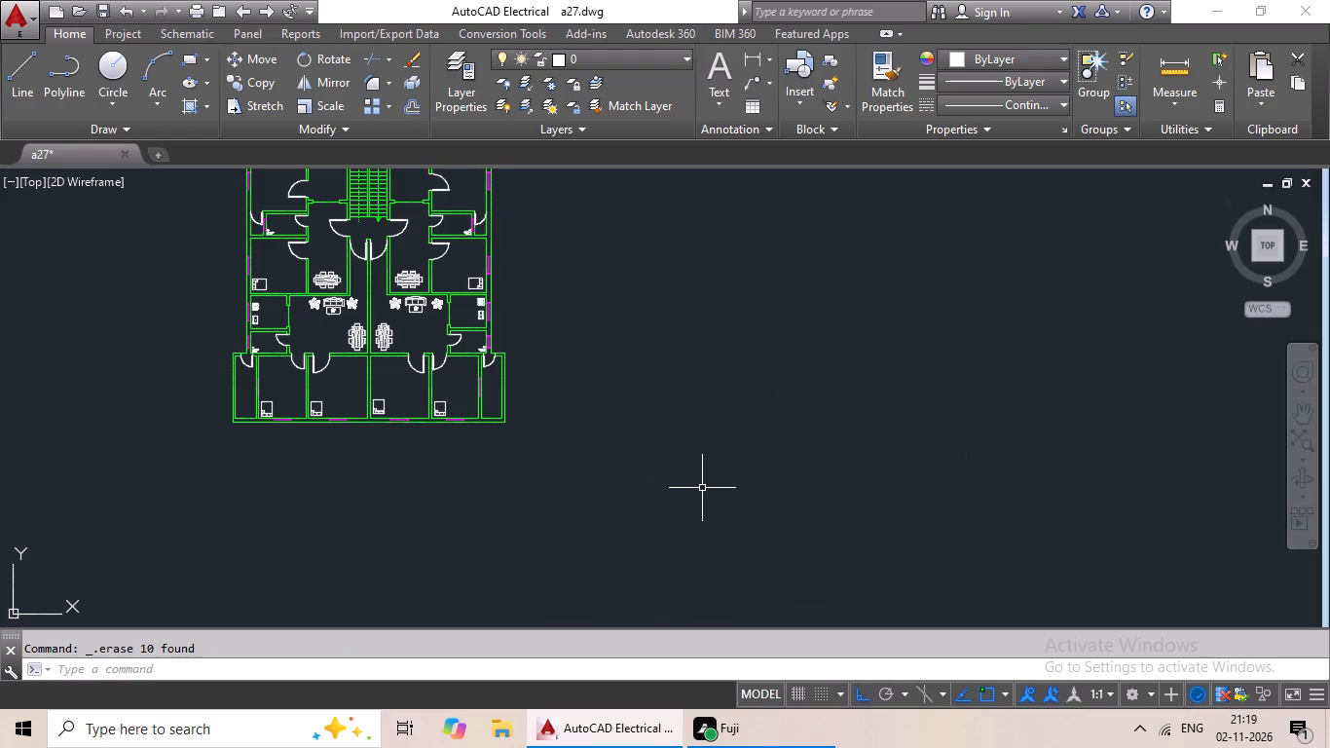
Save the drawing.
{"action": "key", "text": "ctrl+s"}
{"action": "key", "text": "ctrl+s"}
{"action": "key", "text": "ctrl+s"}
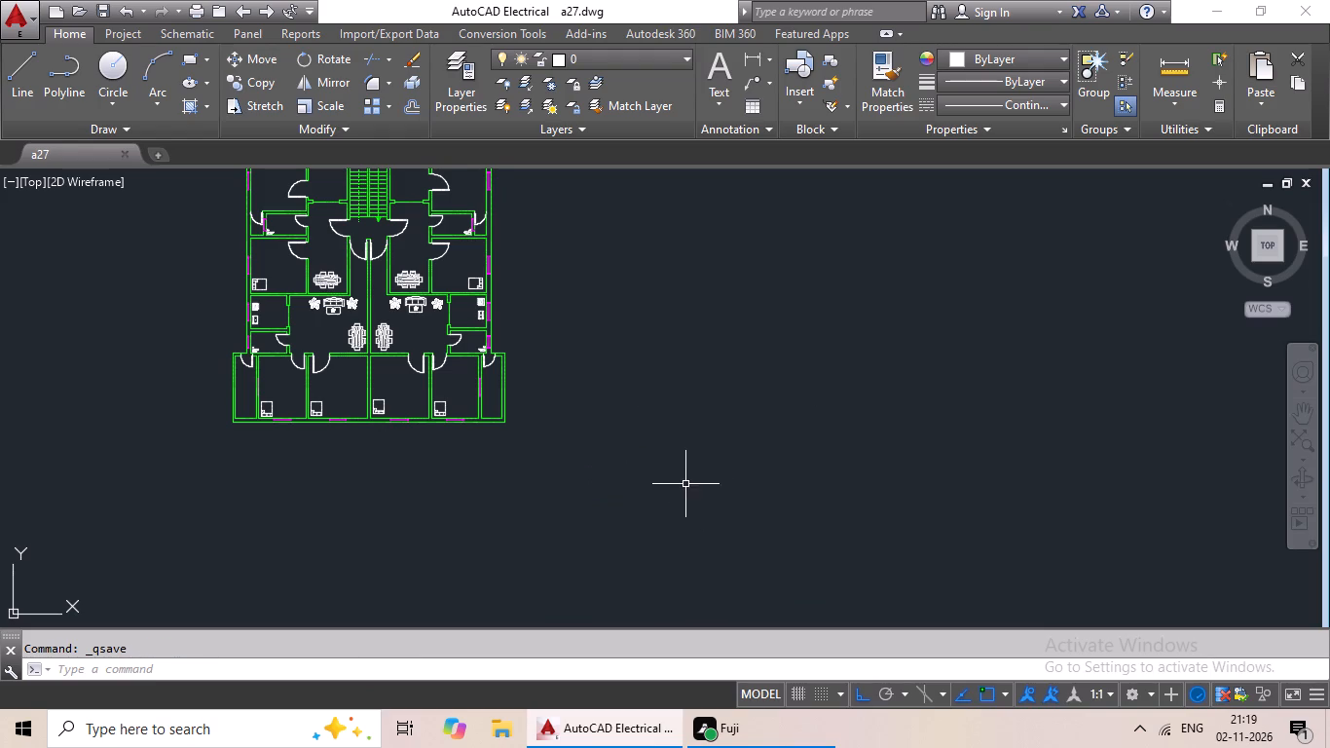
{"action": "key", "text": "ctrl+s"}
{"action": "key", "text": "ctrl+s"}
{"action": "key", "text": "ctrl+s"}
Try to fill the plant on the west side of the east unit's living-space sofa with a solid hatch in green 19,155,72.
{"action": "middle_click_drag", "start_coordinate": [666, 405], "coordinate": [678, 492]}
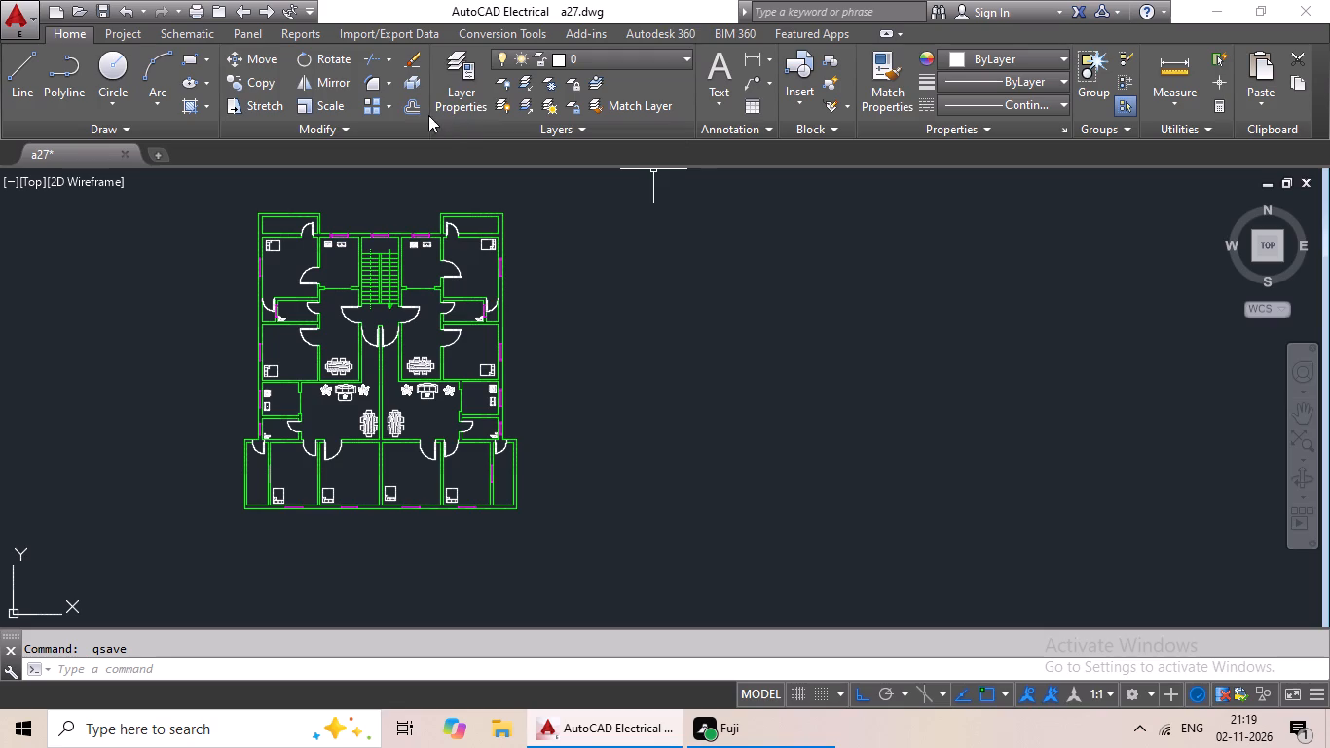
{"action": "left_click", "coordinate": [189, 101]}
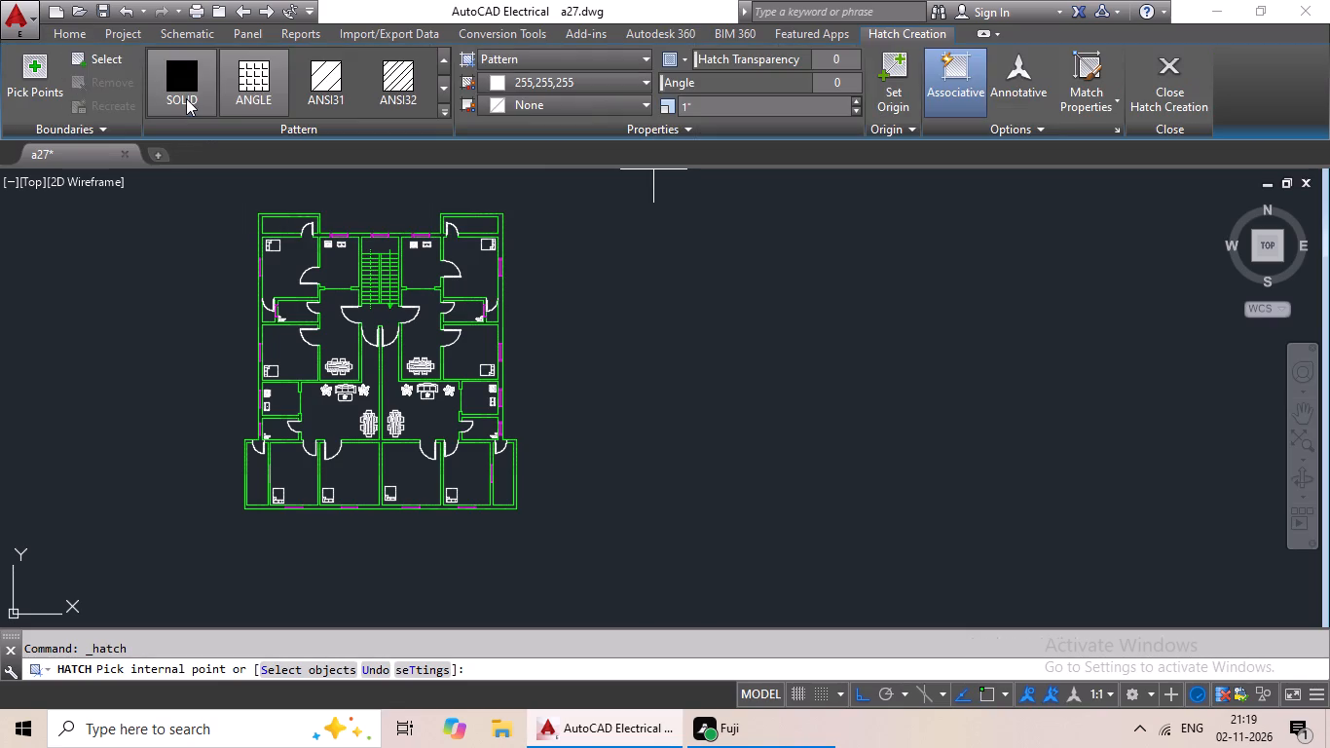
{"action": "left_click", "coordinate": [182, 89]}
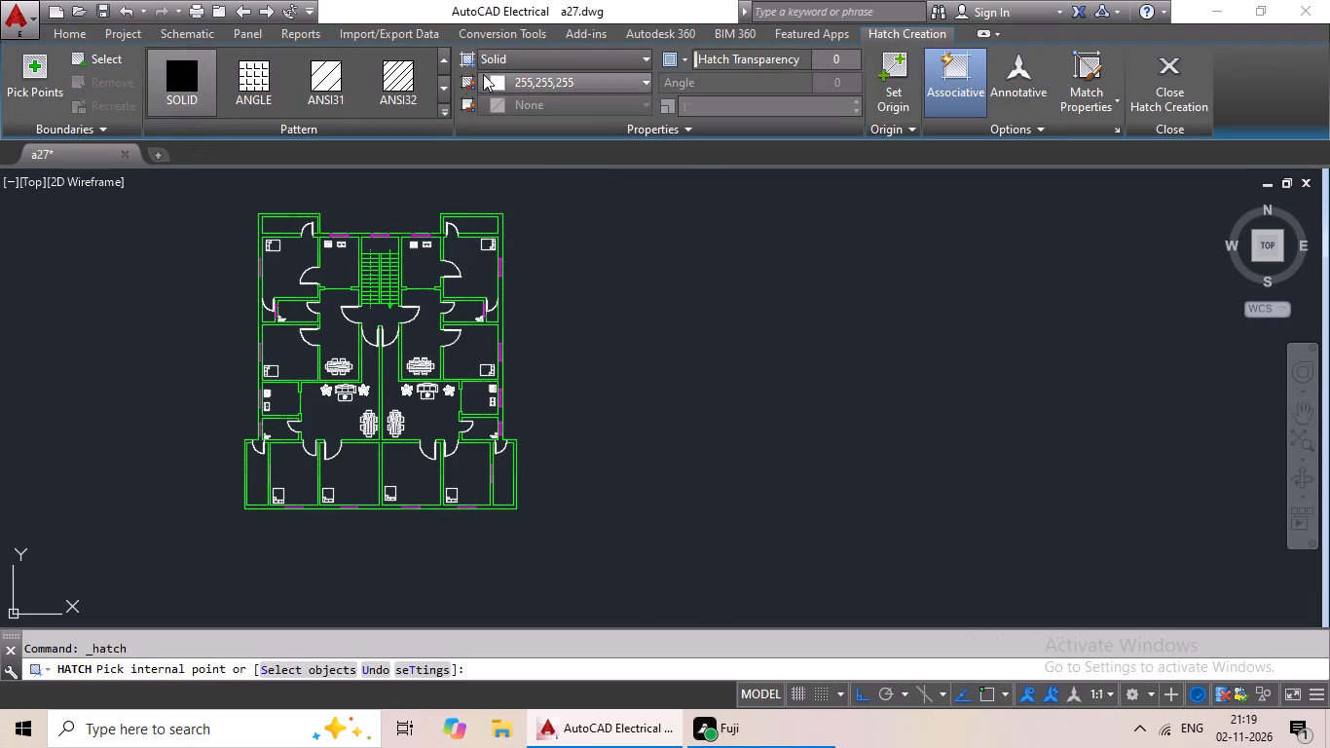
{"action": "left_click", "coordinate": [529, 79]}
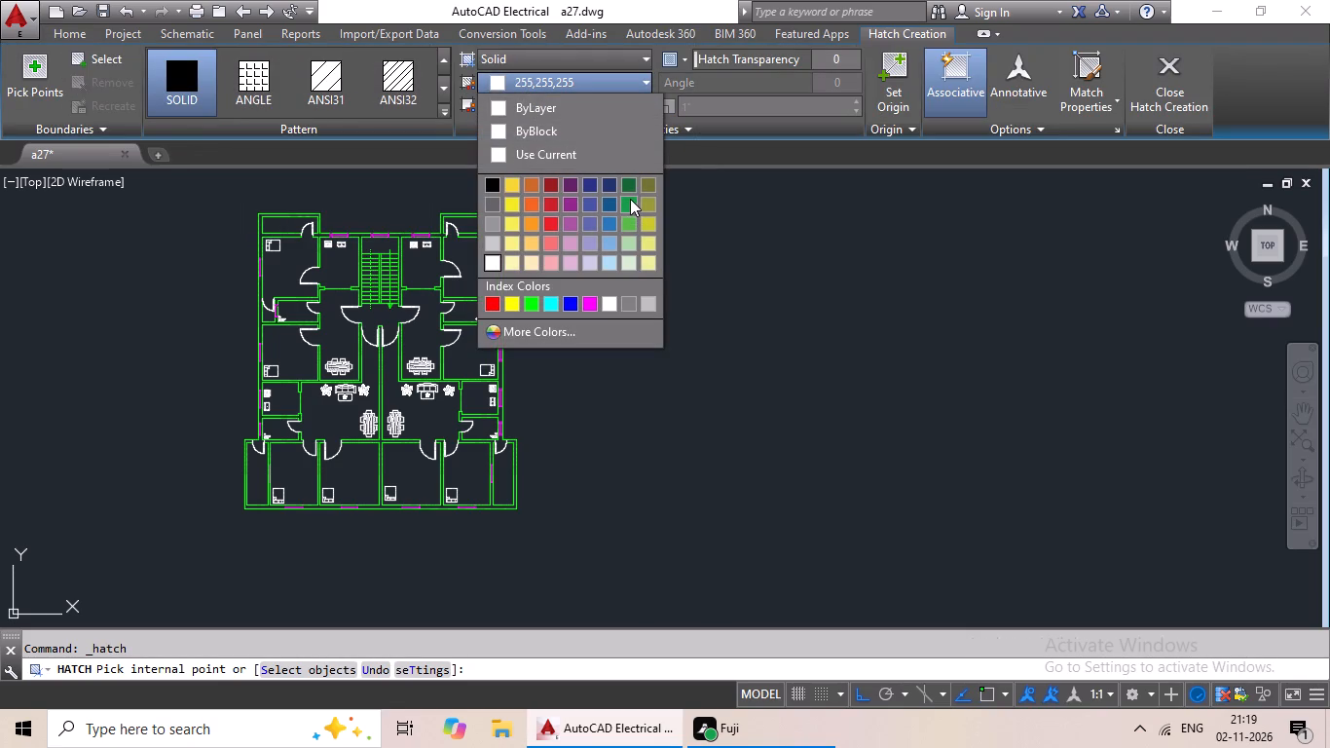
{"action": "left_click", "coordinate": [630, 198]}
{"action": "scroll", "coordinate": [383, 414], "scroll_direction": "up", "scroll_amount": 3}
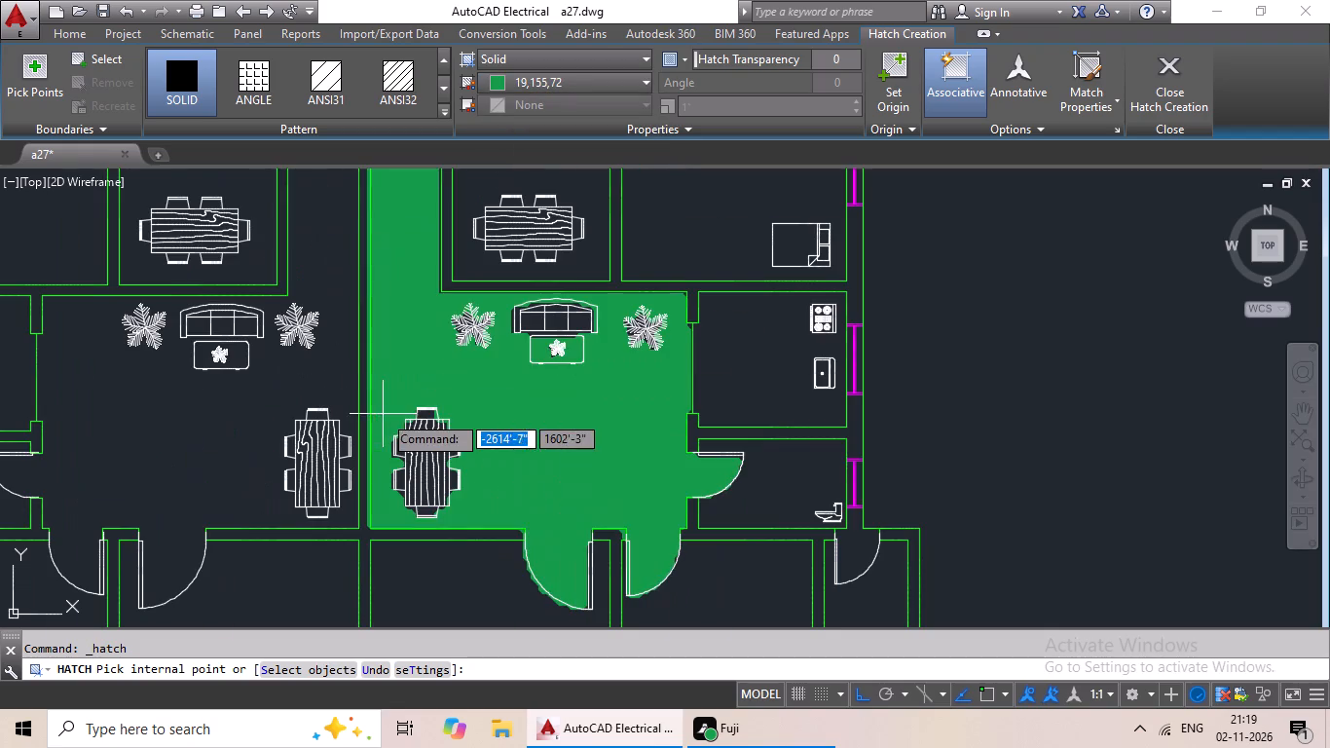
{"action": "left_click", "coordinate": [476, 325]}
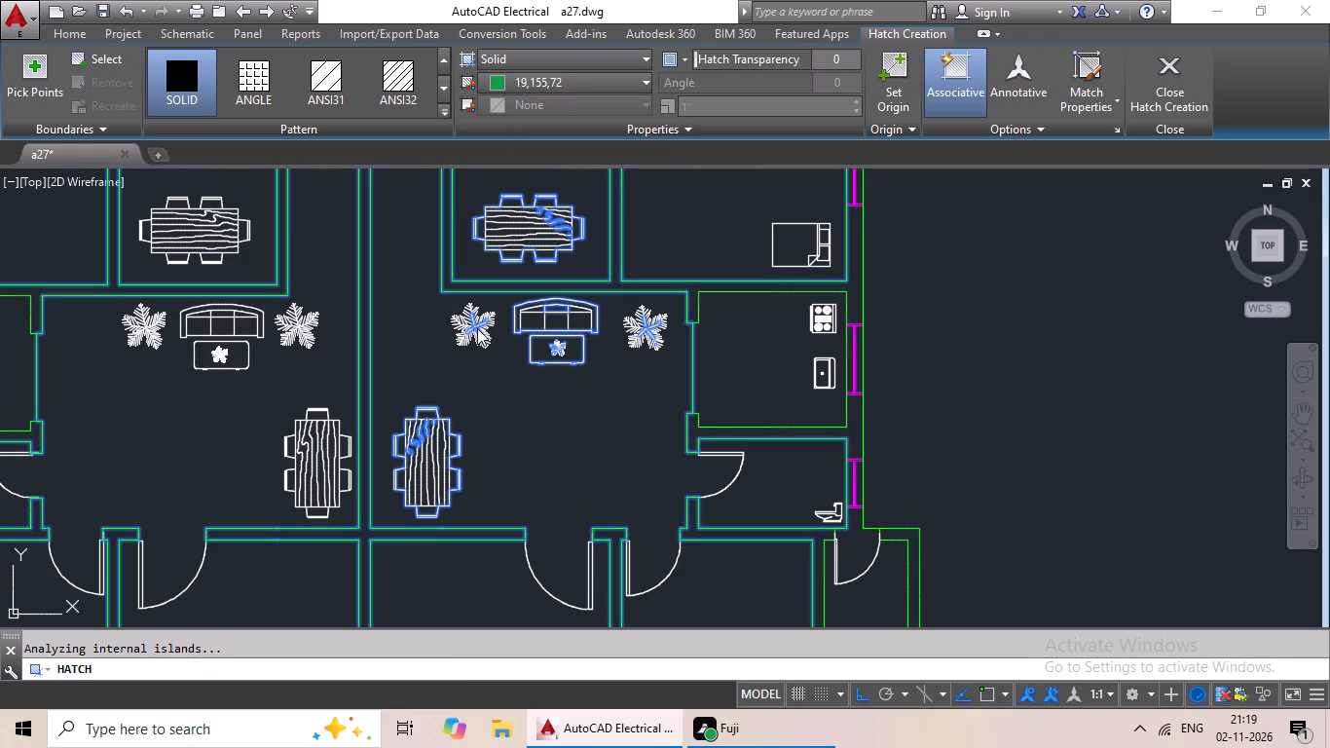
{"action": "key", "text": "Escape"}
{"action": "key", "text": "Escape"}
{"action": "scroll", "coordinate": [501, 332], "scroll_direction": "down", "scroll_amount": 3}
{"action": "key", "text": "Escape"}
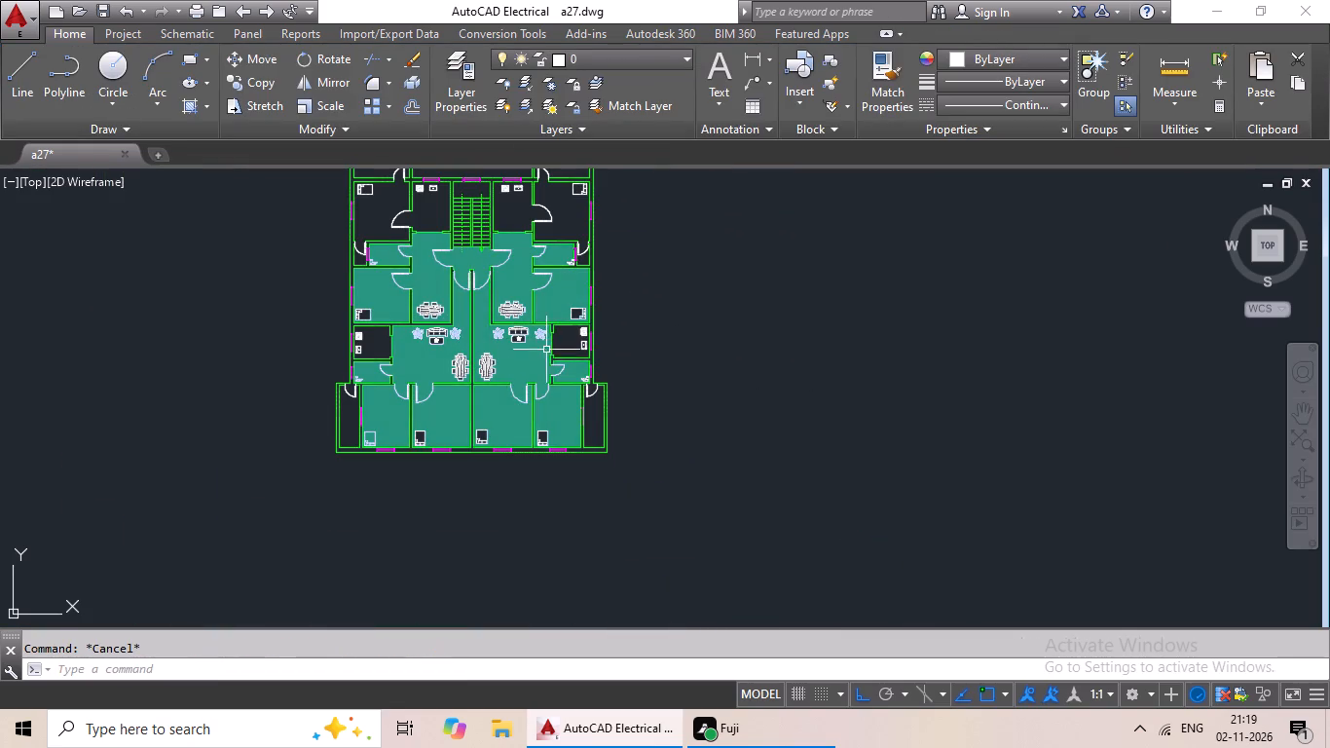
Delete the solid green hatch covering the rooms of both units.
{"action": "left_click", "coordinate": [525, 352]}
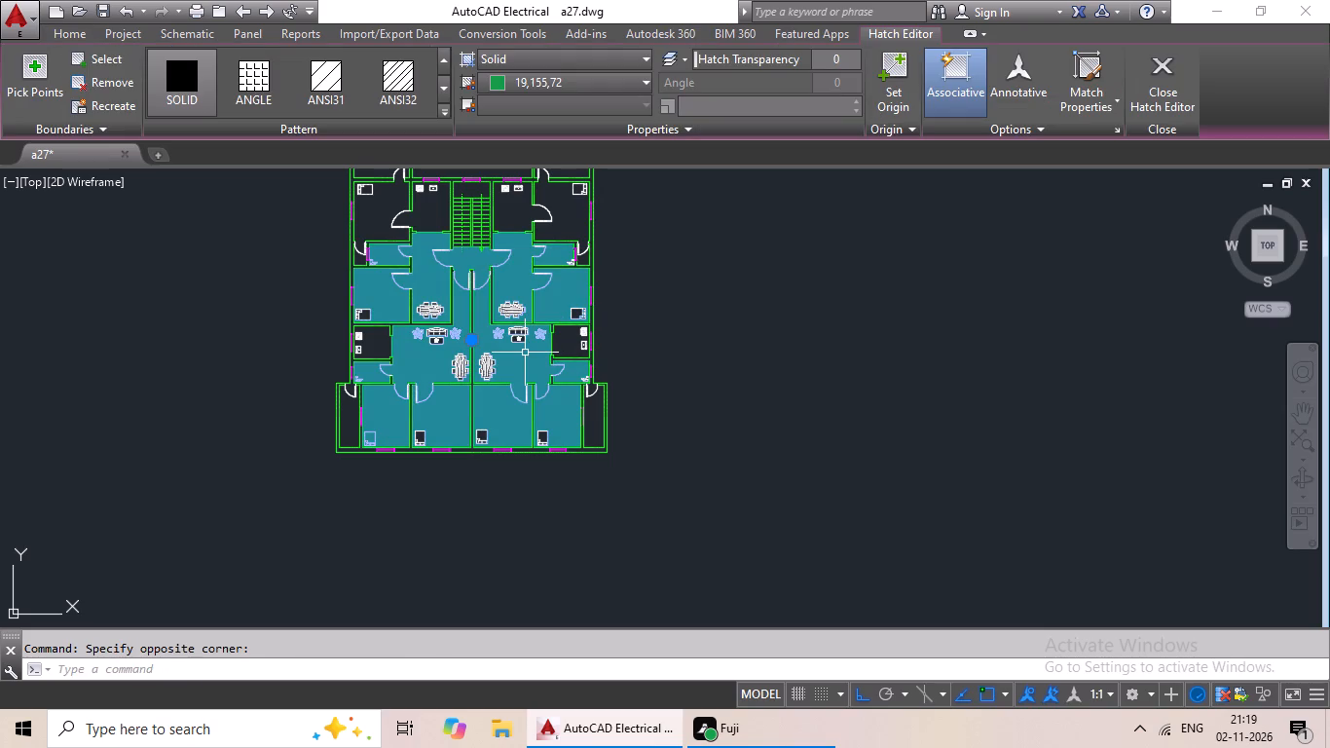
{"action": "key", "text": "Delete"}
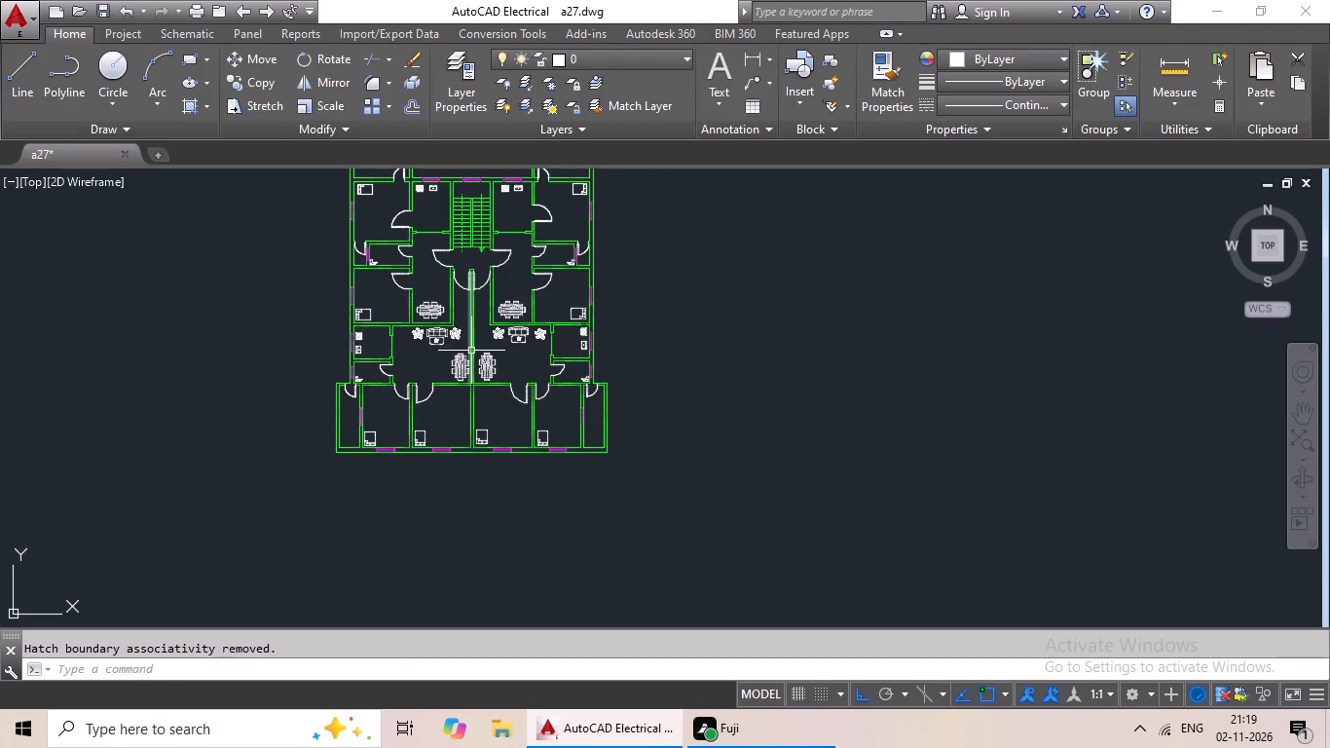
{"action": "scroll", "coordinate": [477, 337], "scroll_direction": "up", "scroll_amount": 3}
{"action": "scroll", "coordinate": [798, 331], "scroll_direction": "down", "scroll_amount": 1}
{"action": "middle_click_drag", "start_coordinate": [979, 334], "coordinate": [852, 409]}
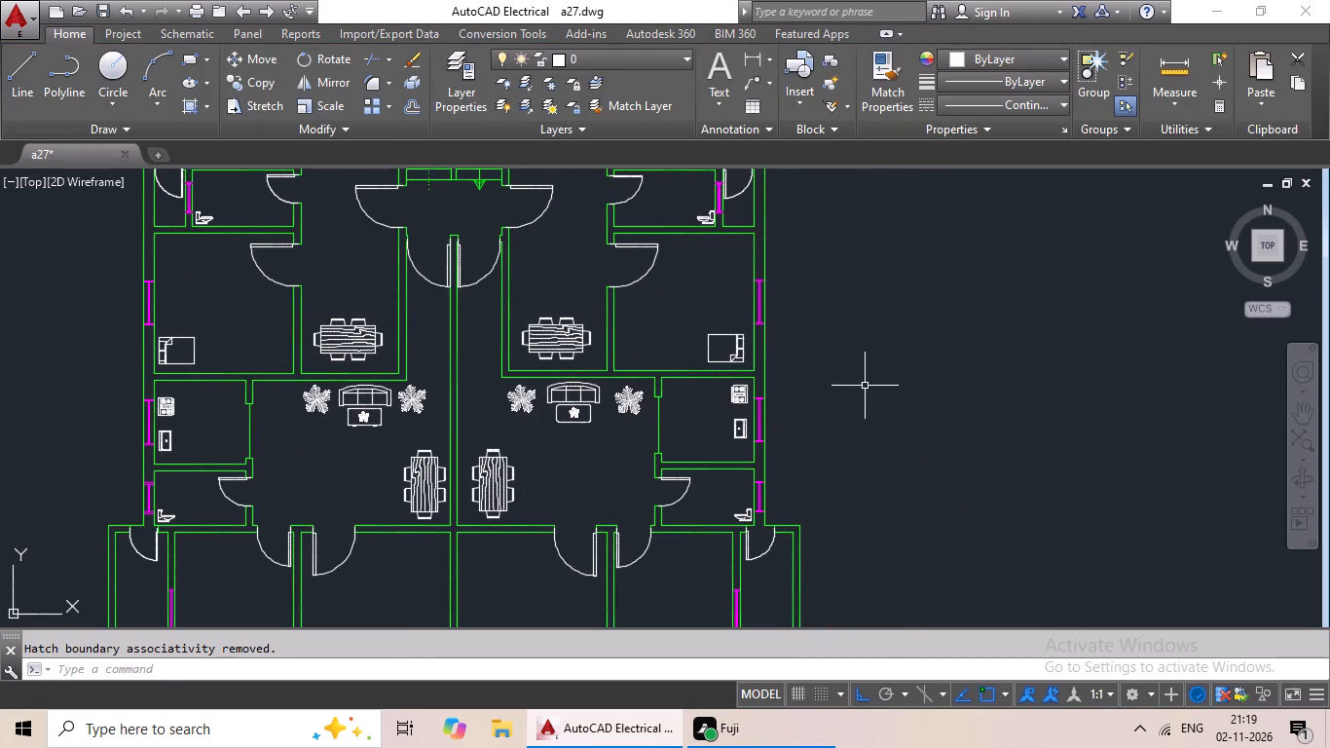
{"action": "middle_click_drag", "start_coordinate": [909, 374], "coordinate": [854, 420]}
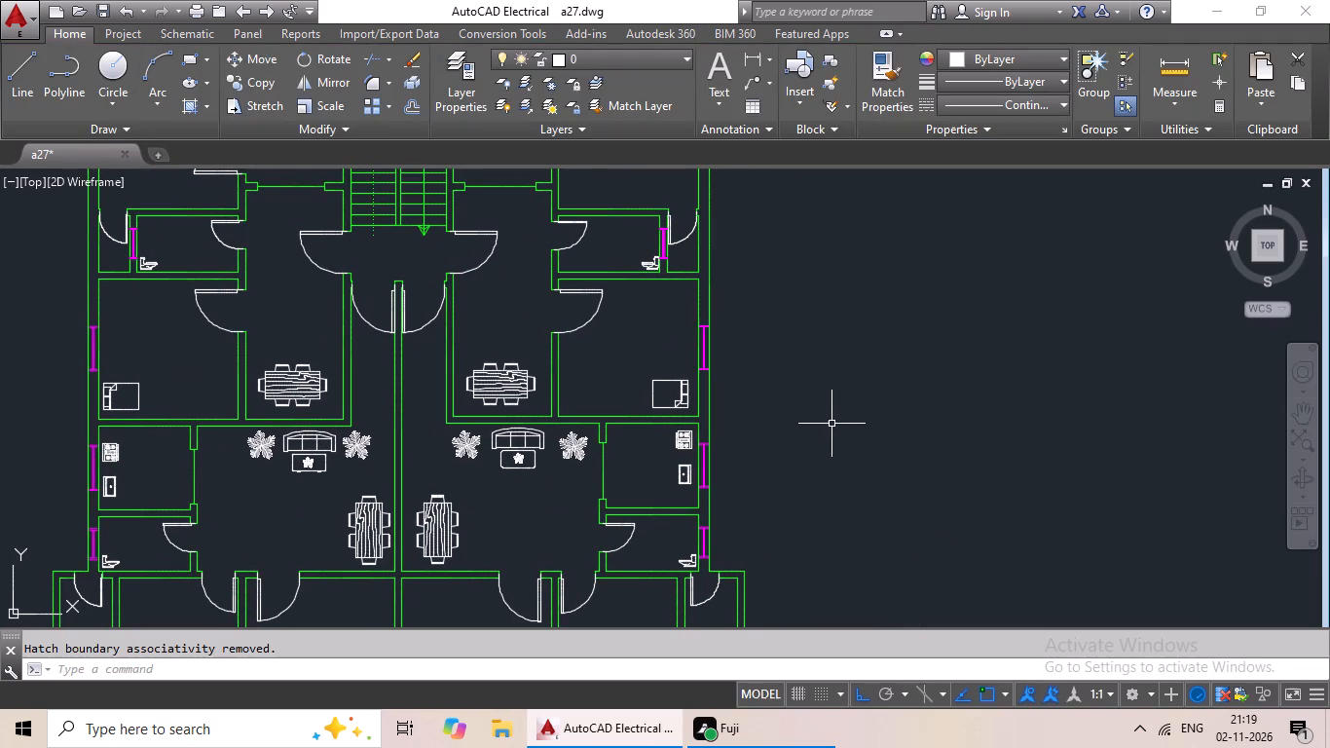
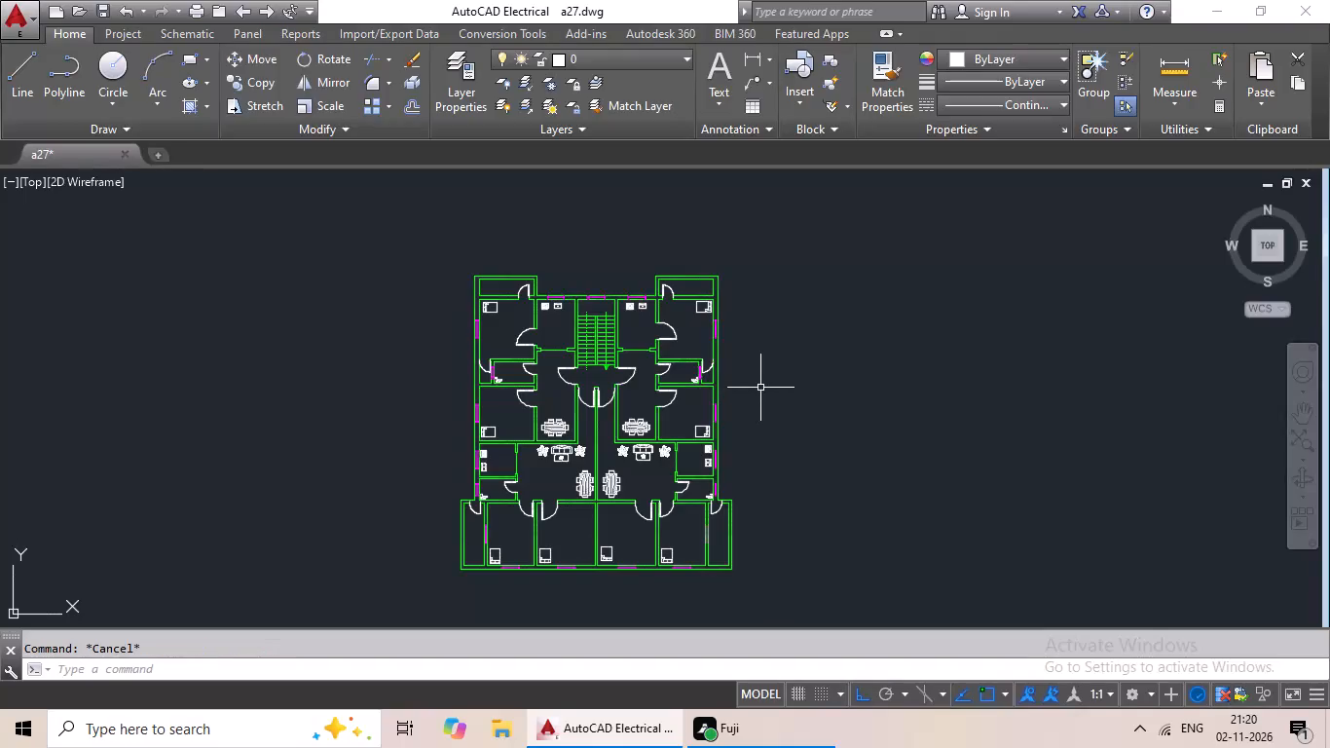
Place a multiline text box in the empty area east of the building.
{"action": "key", "text": "t"}
{"action": "key", "text": "Escape"}
{"action": "left_click", "coordinate": [720, 92]}
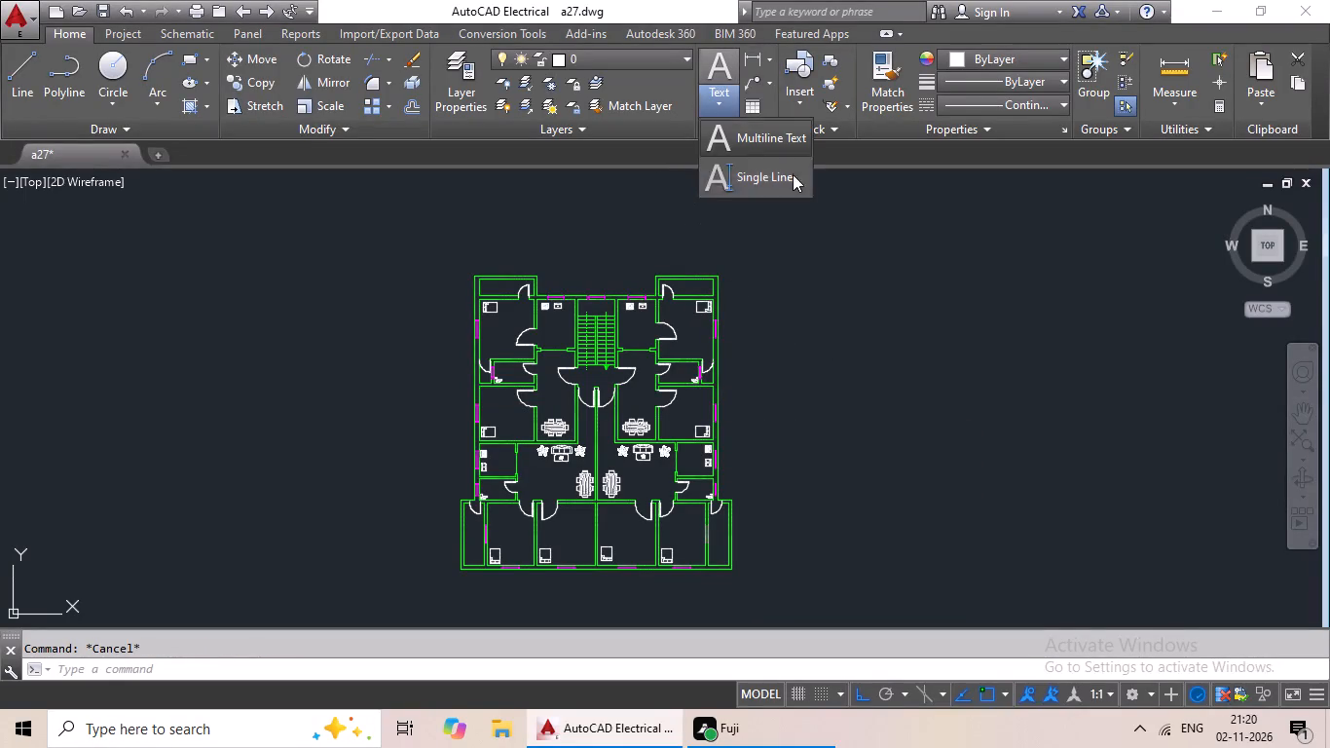
{"action": "left_click", "coordinate": [765, 145]}
{"action": "middle_click_drag", "start_coordinate": [893, 272], "coordinate": [734, 273]}
{"action": "left_click", "coordinate": [697, 285]}
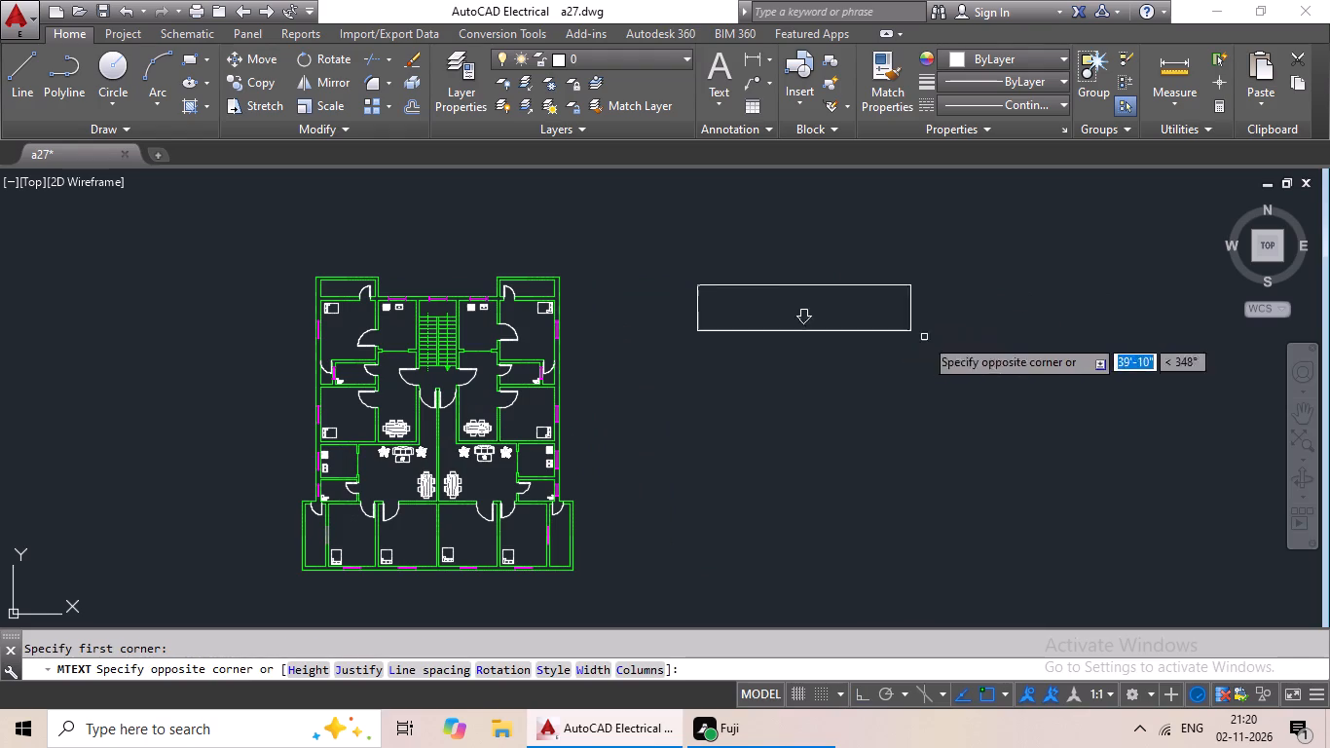
{"action": "left_click", "coordinate": [995, 353]}
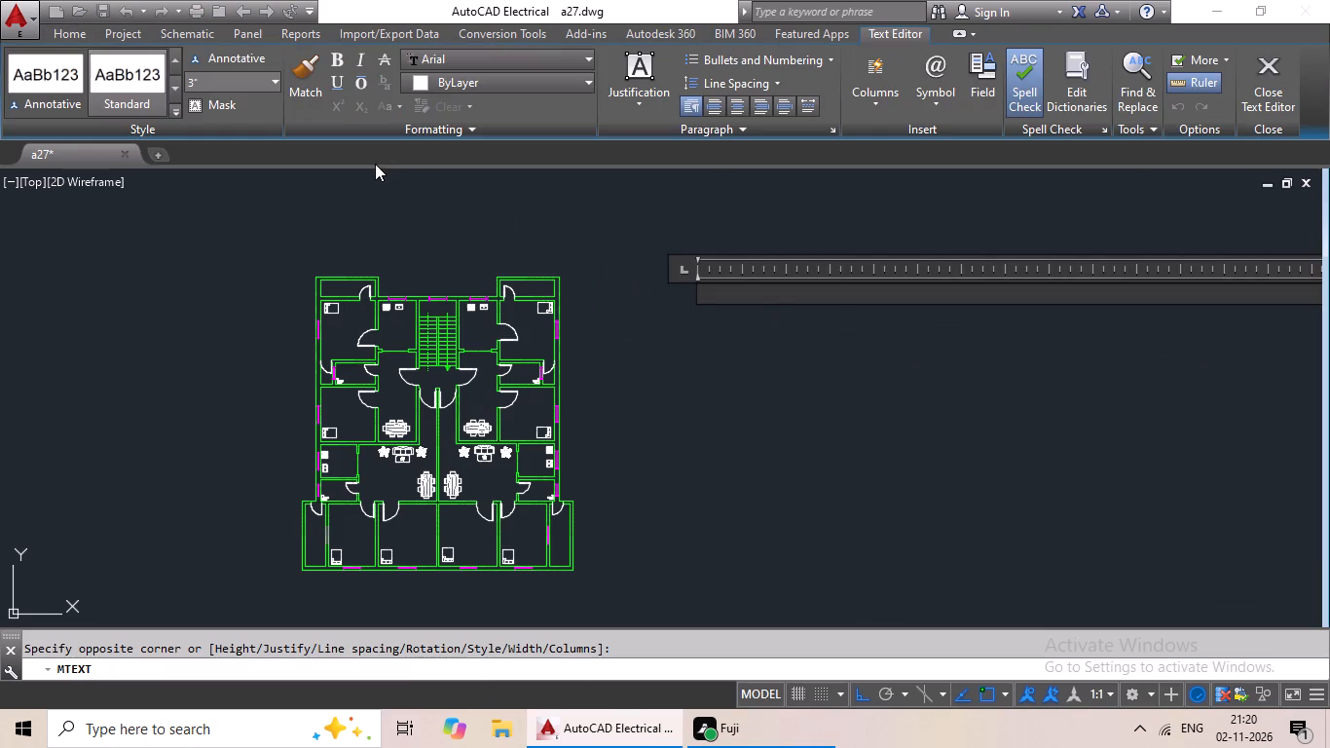
Set the text height of the new multiline text to 9".
{"action": "left_click", "coordinate": [274, 84]}
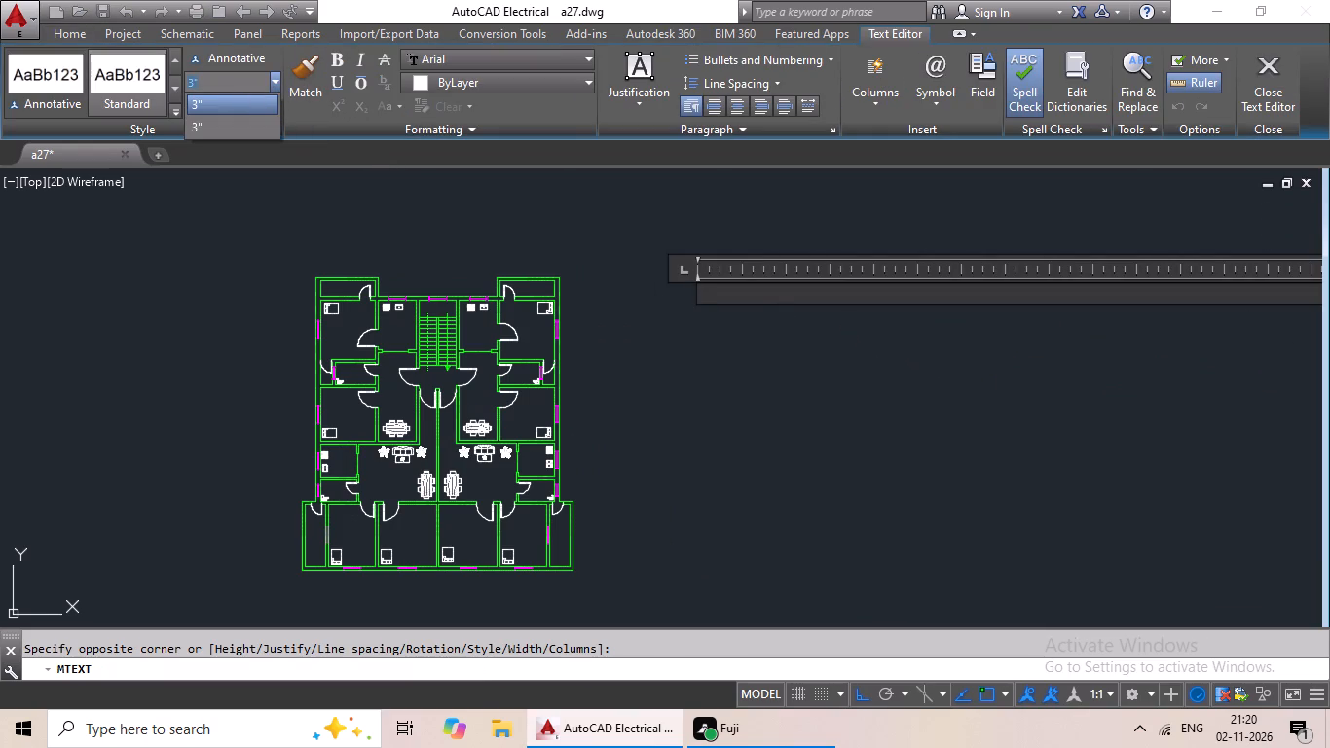
{"action": "left_click", "coordinate": [229, 89]}
{"action": "left_click_drag", "start_coordinate": [204, 89], "coordinate": [181, 94]}
{"action": "type", "text": "9\""}
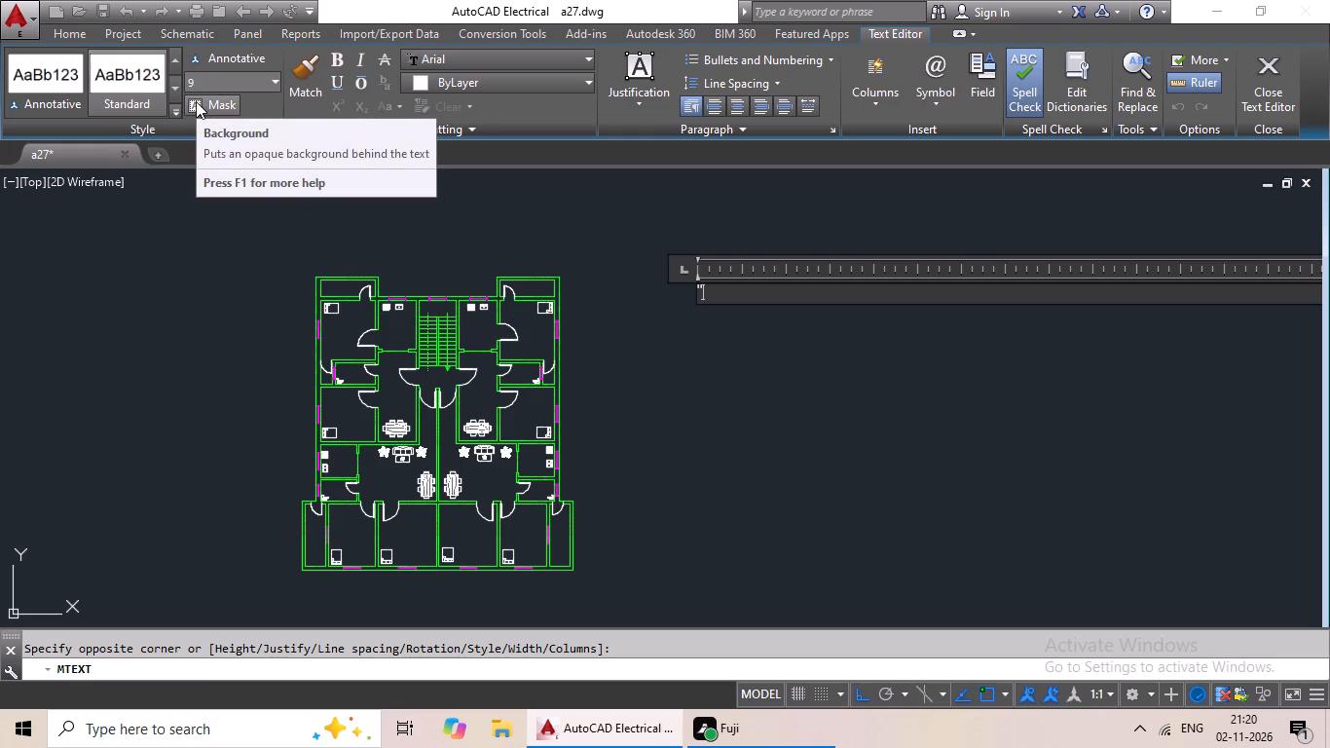
{"action": "key", "text": "Return"}
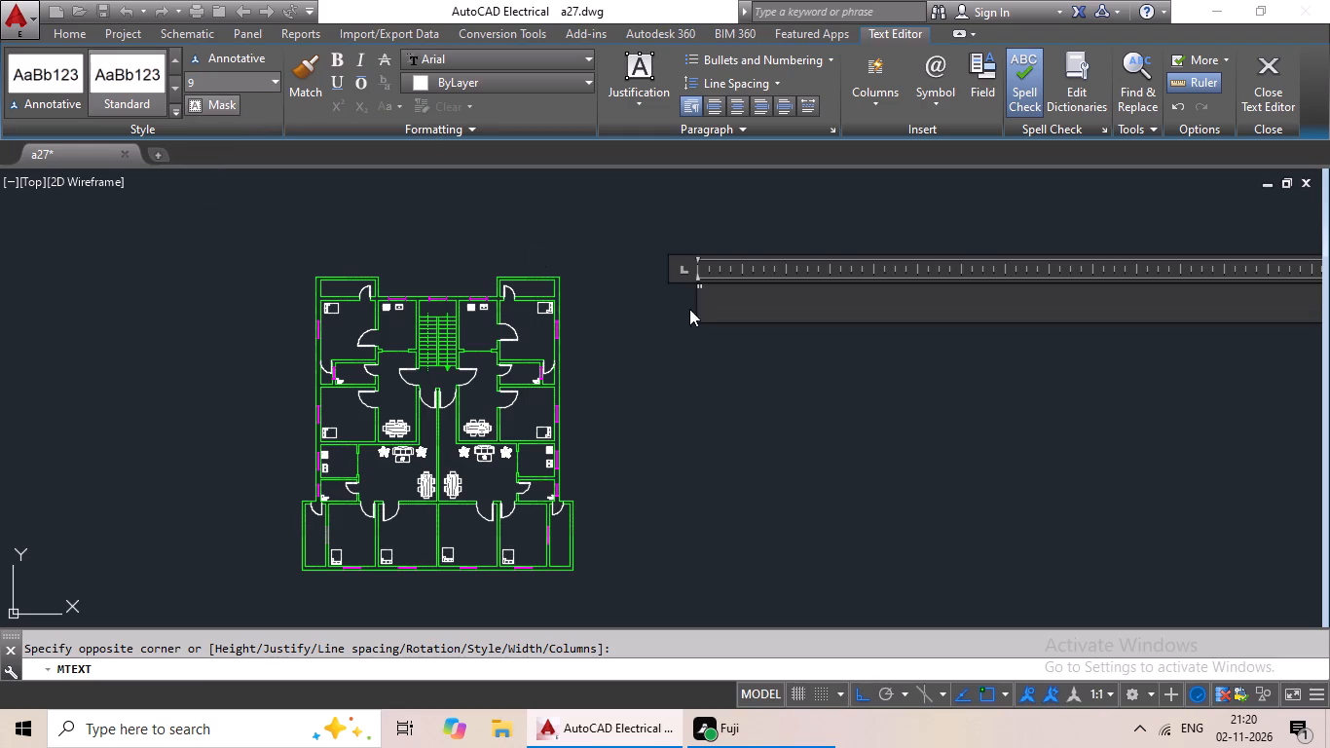
{"action": "left_click", "coordinate": [741, 300]}
{"action": "key", "text": "BackSpace"}
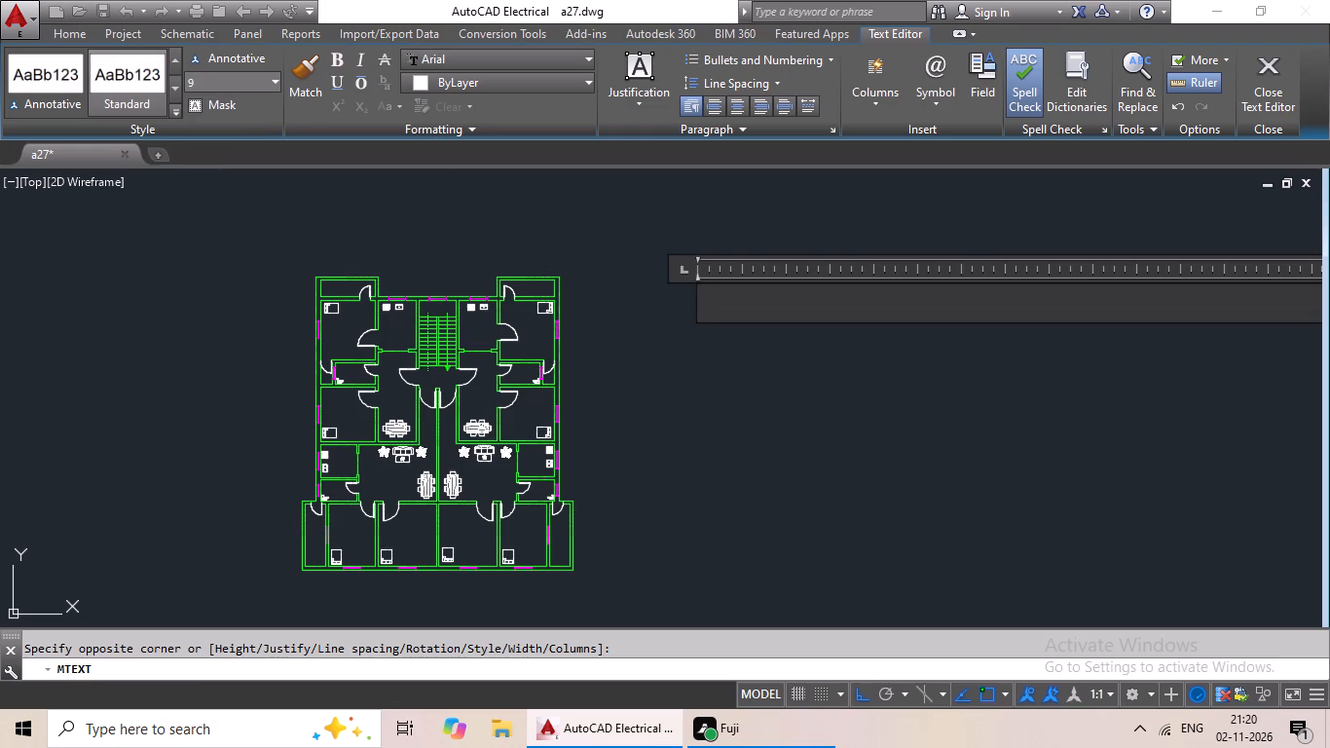
{"action": "left_click", "coordinate": [229, 83]}
{"action": "key", "text": "shift+quotedbl"}
{"action": "key", "text": "BackSpace"}
{"action": "key", "text": "BackSpace"}
{"action": "type", "text": "9\""}
{"action": "key", "text": "Return"}
Write the room label M.BED in cyan in the multiline text box.
{"action": "left_click", "coordinate": [569, 81]}
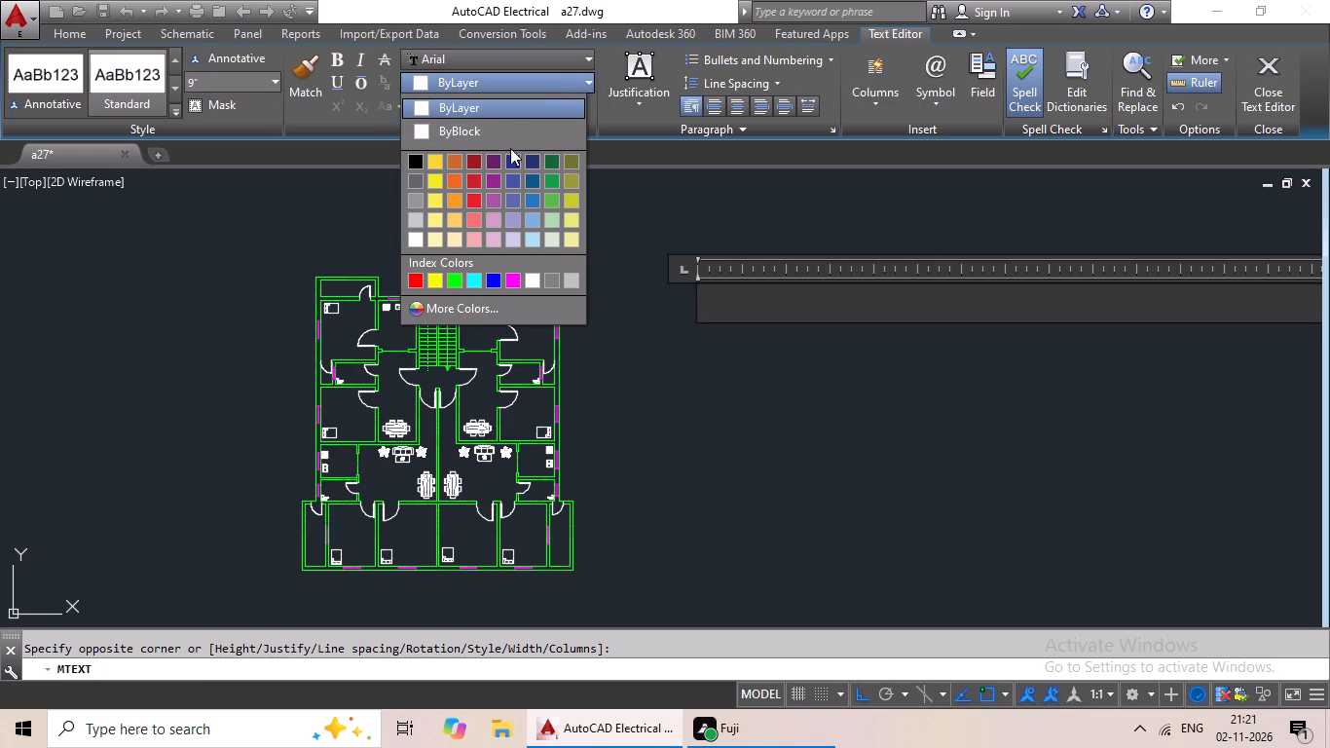
{"action": "left_click", "coordinate": [471, 279]}
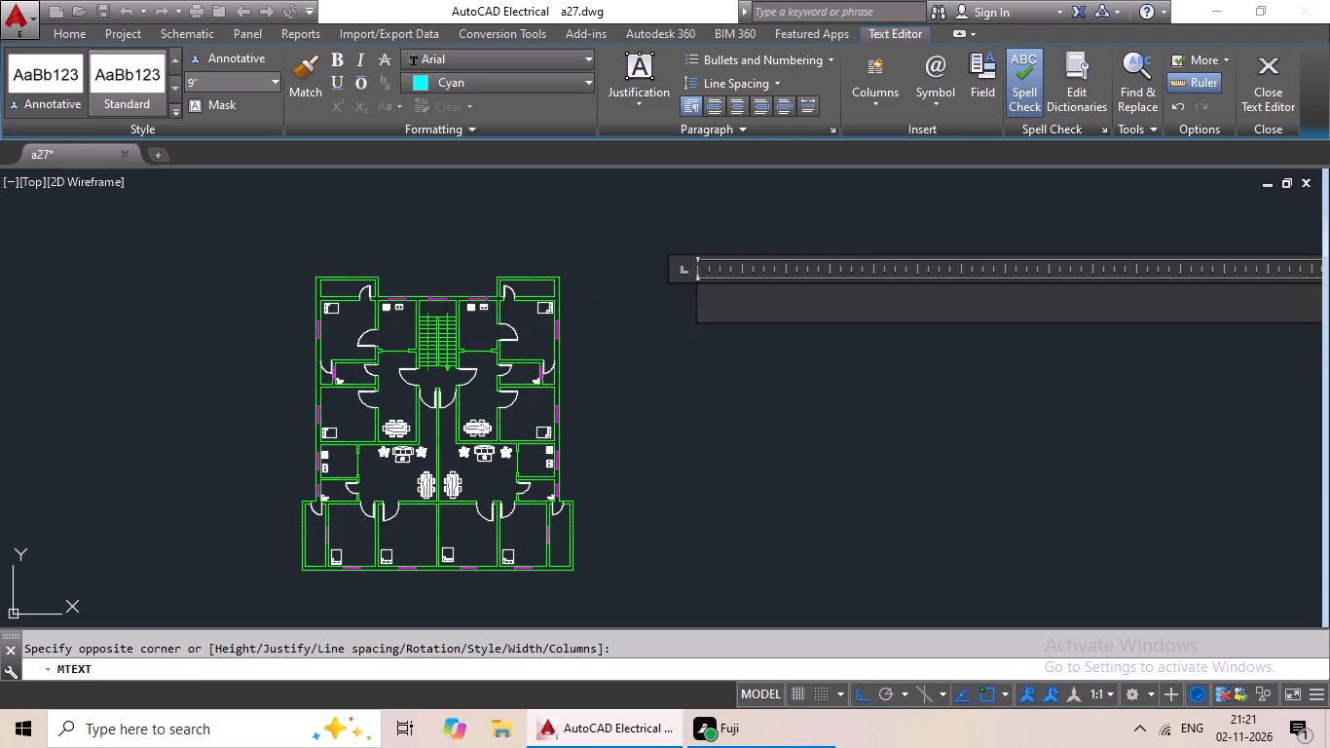
{"action": "type", "text": "M>"}
{"action": "type", "text": "BED"}
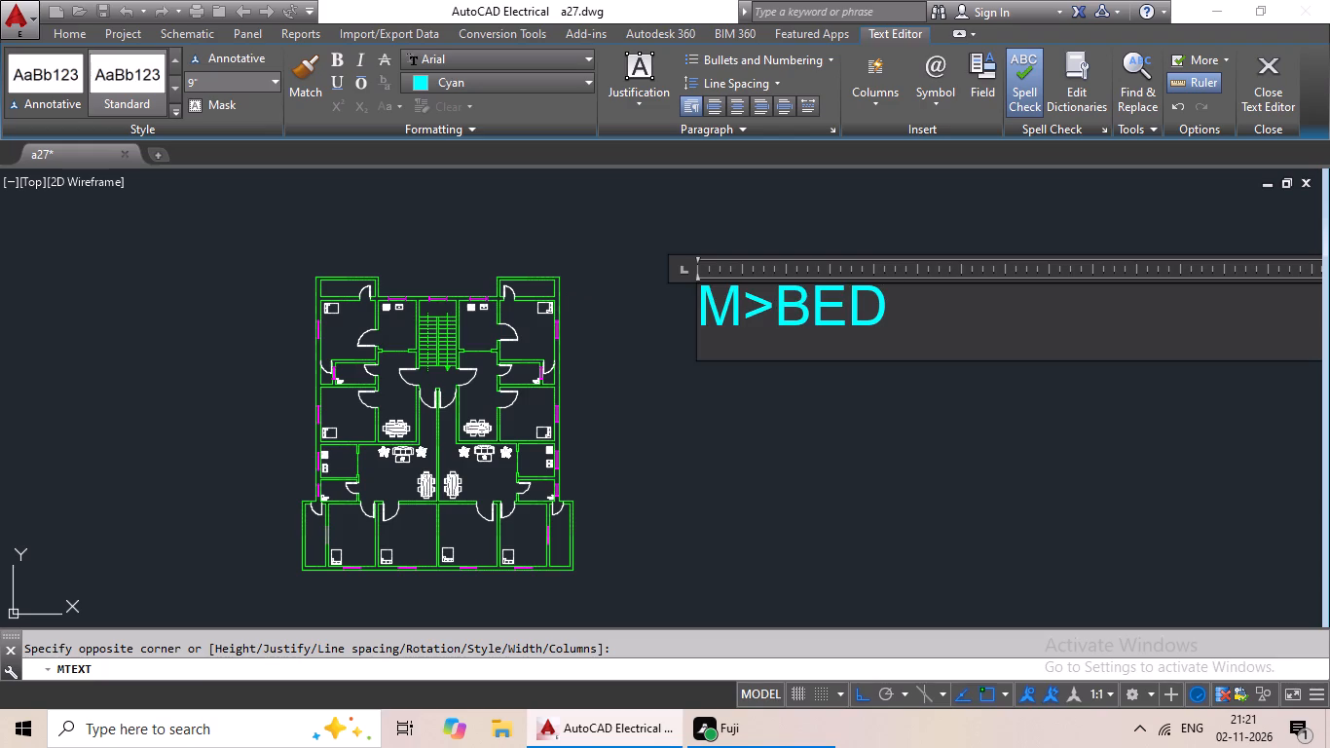
{"action": "key", "text": "BackSpace"}
{"action": "key", "text": "BackSpace"}
{"action": "key", "text": "BackSpace"}
{"action": "key", "text": "BackSpace"}
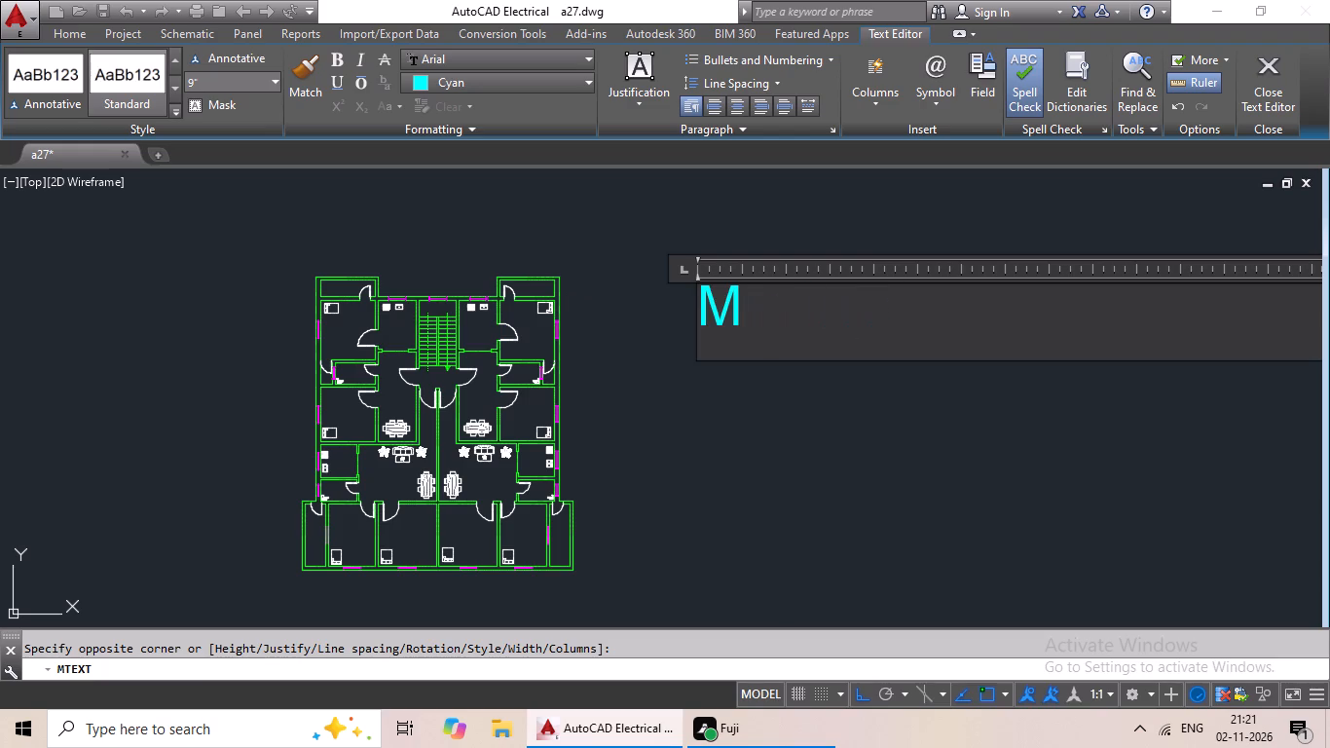
{"action": "key", "text": "period"}
{"action": "type", "text": "BED"}
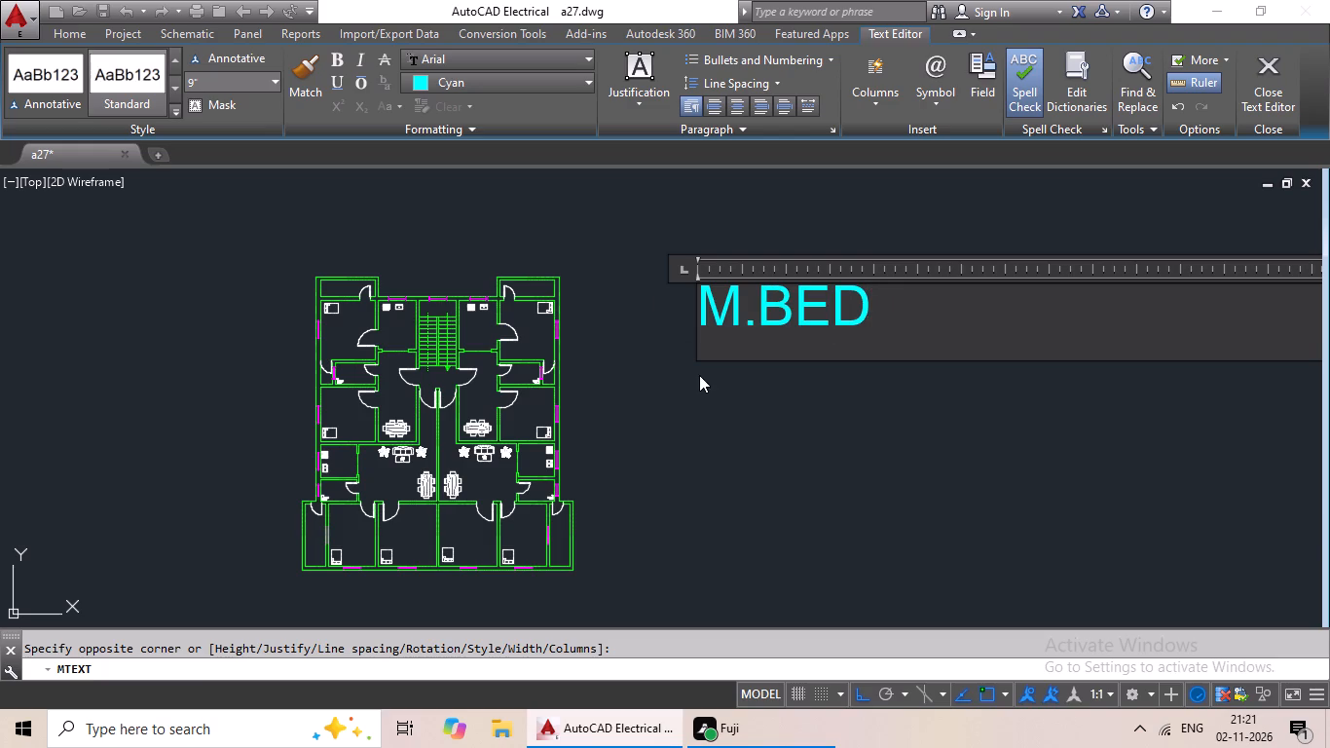
{"action": "left_click", "coordinate": [699, 388]}
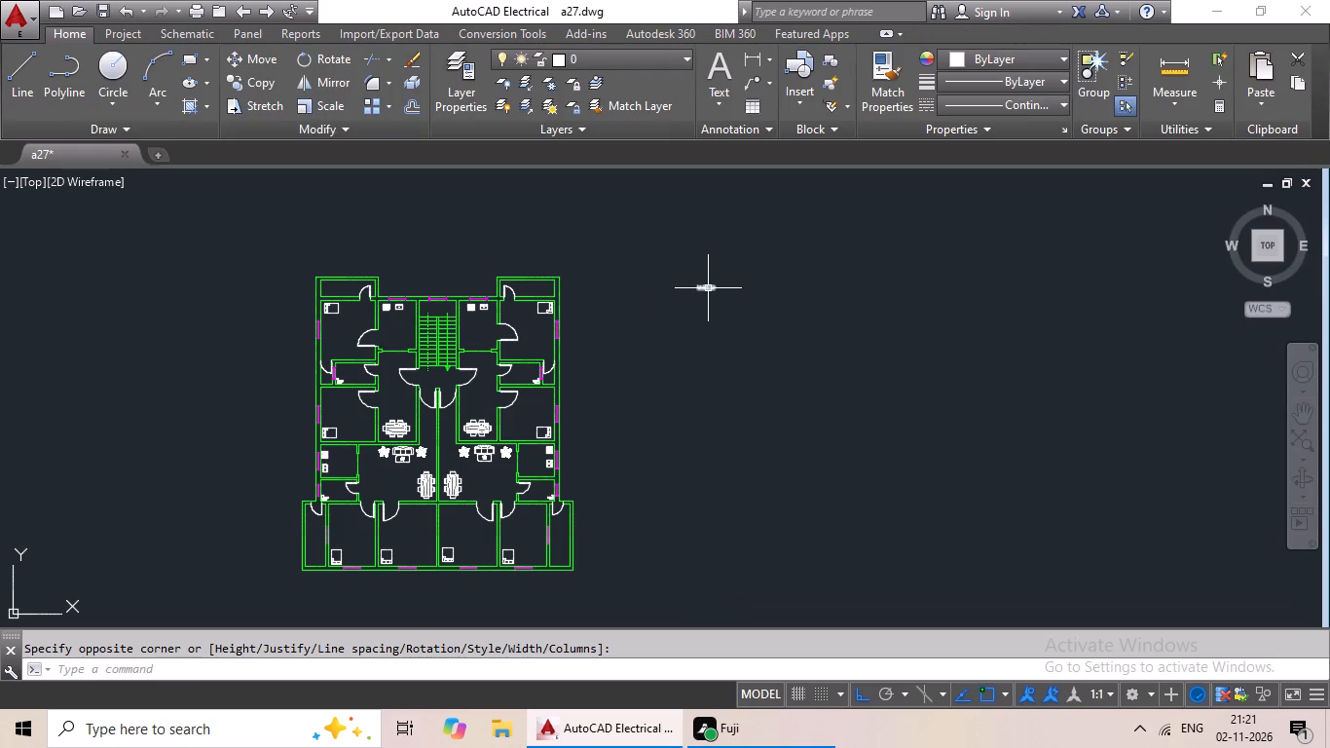
Add a second line with the room size 10'X10'10" to the M.BED label.
{"action": "double_click", "coordinate": [708, 288]}
{"action": "scroll", "coordinate": [708, 288], "scroll_direction": "up", "scroll_amount": 3}
{"action": "middle_click_drag", "start_coordinate": [1048, 410], "coordinate": [133, 411]}
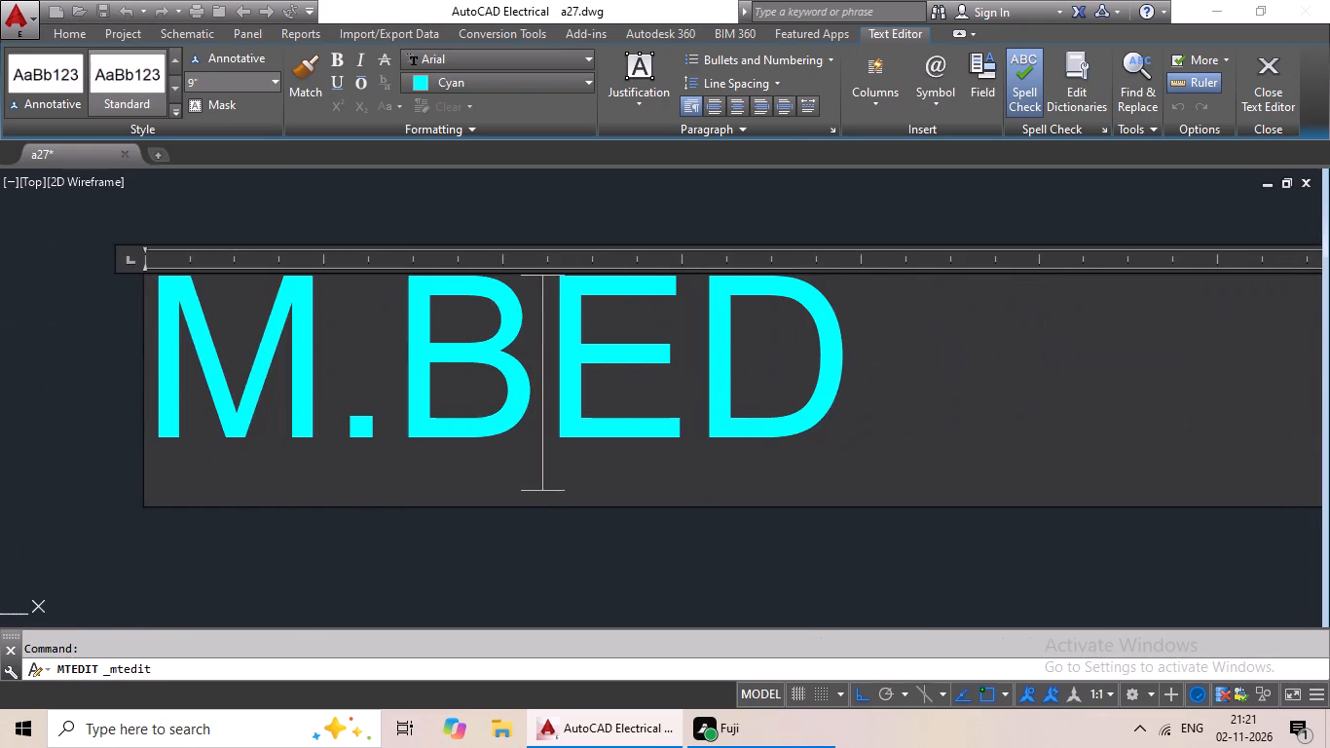
{"action": "left_click", "coordinate": [924, 357]}
{"action": "key", "text": "BackSpace"}
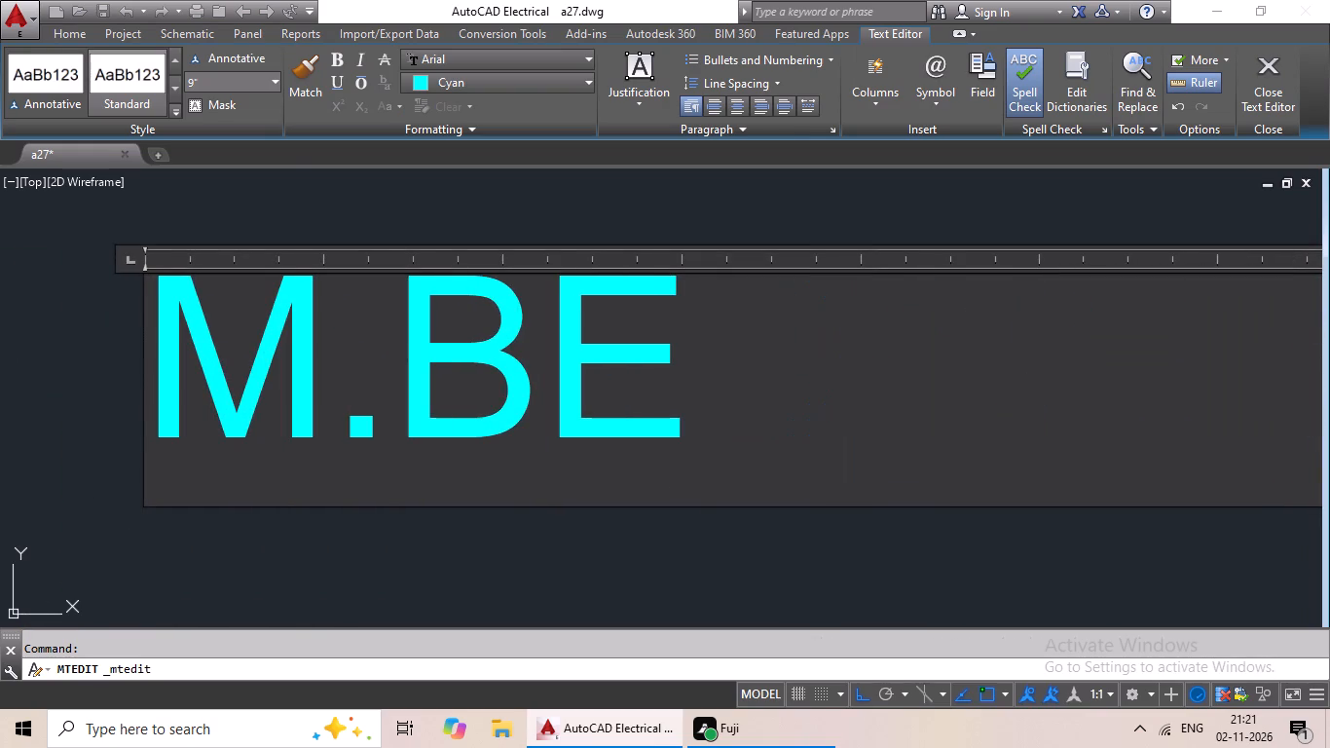
{"action": "key", "text": "shift+d"}
{"action": "key", "text": "Return"}
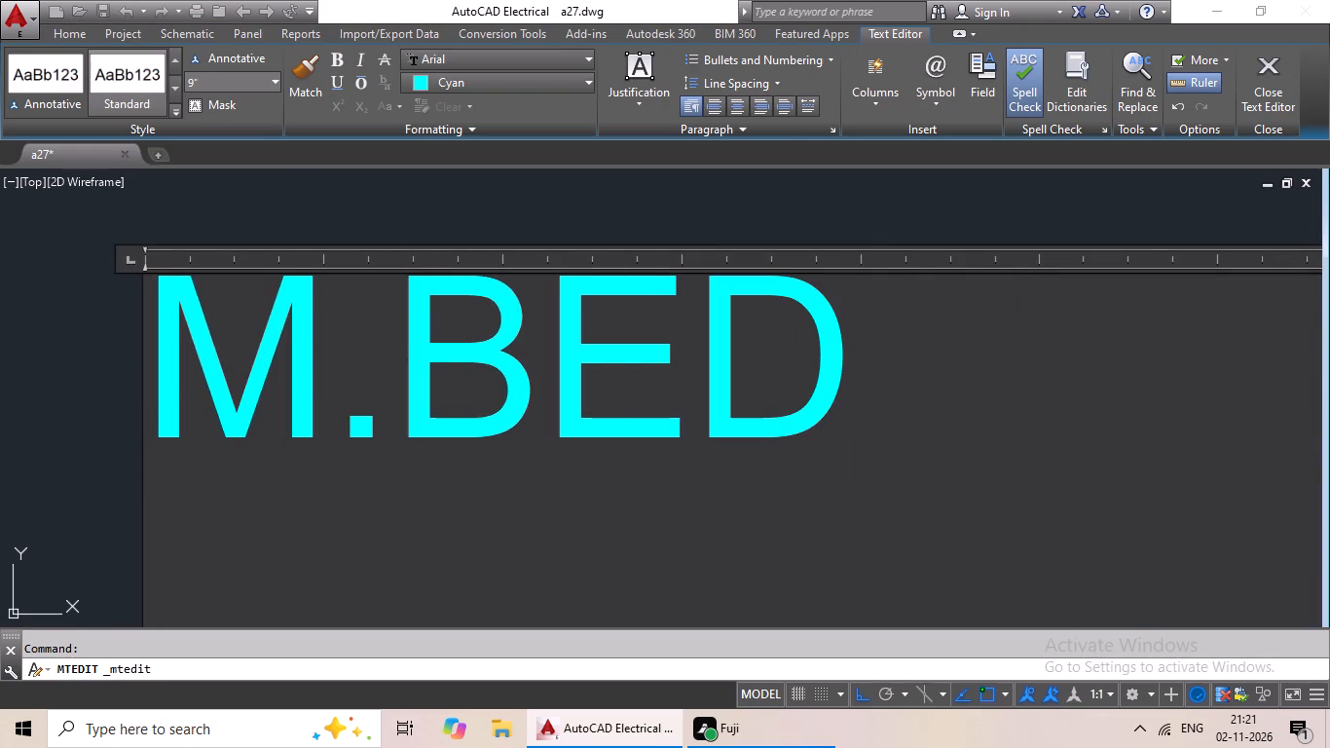
{"action": "type", "text": "10'"}
{"action": "key", "text": "shift+x"}
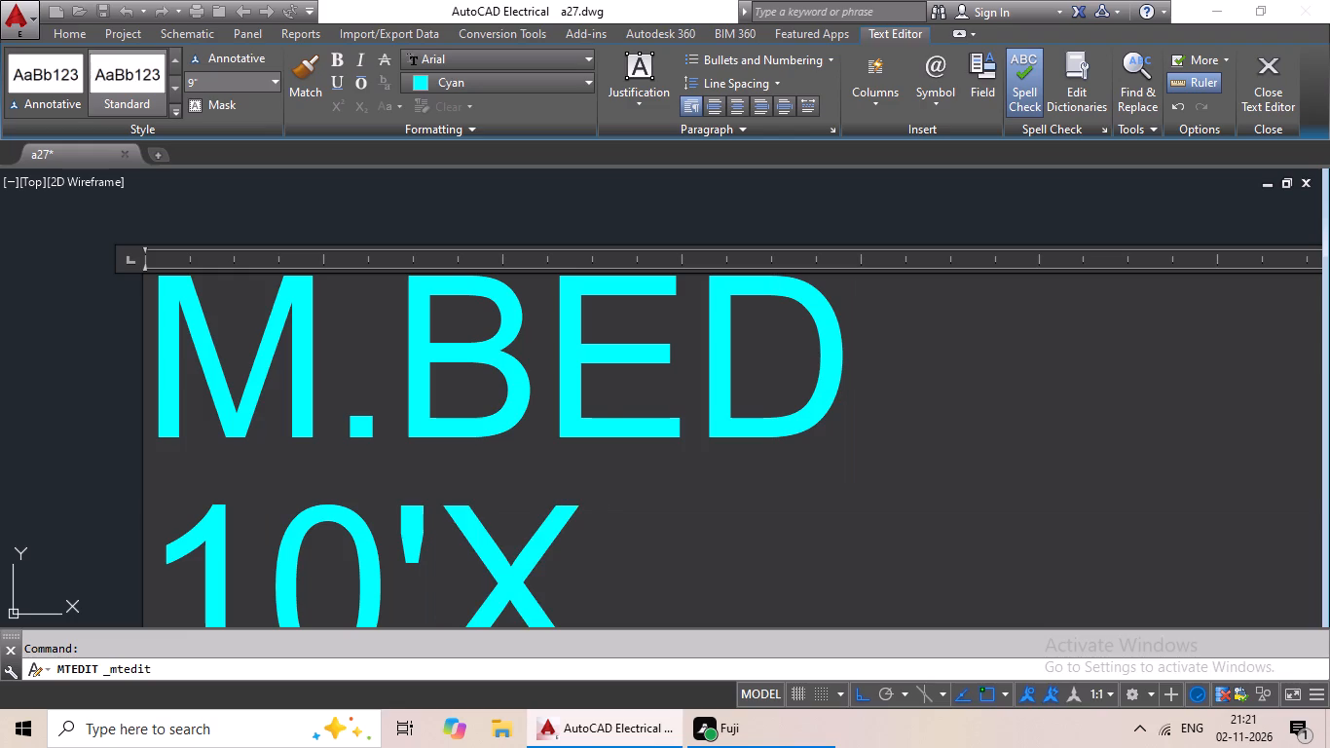
{"action": "type", "text": "10'10\""}
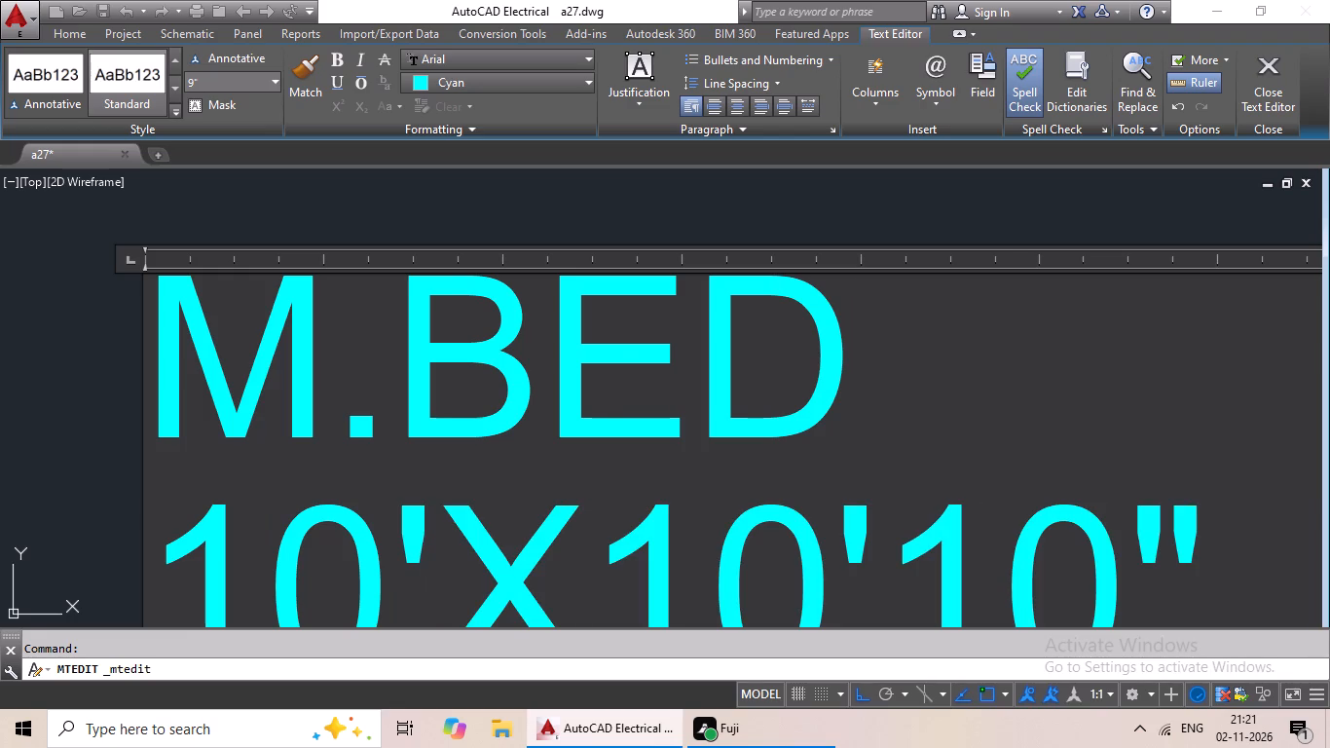
Indent M.BED by three spaces to centre it above the room size line, keeping the label on two lines.
{"action": "scroll", "coordinate": [942, 315], "scroll_direction": "down", "scroll_amount": 3}
{"action": "scroll", "coordinate": [753, 327], "scroll_direction": "up", "scroll_amount": 2}
{"action": "scroll", "coordinate": [761, 320], "scroll_direction": "down", "scroll_amount": 1}
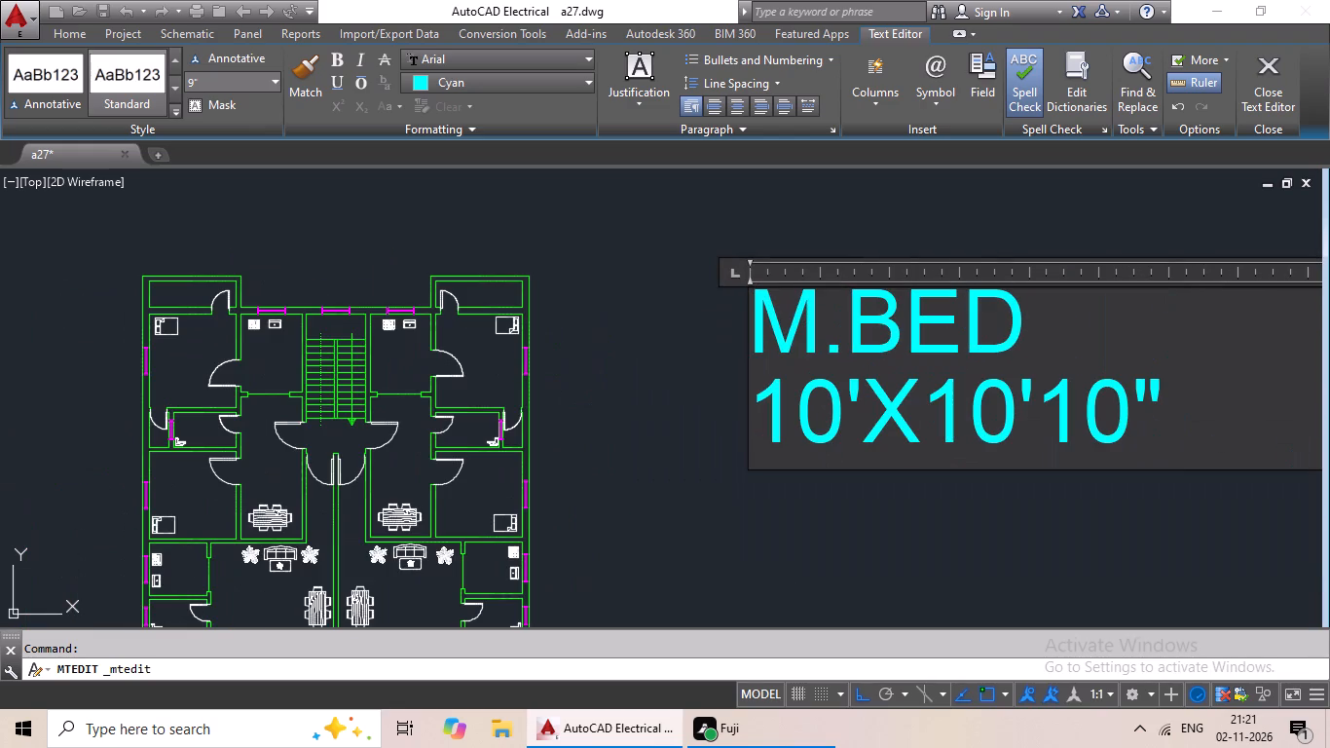
{"action": "left_click", "coordinate": [756, 303]}
{"action": "key", "text": "space"}
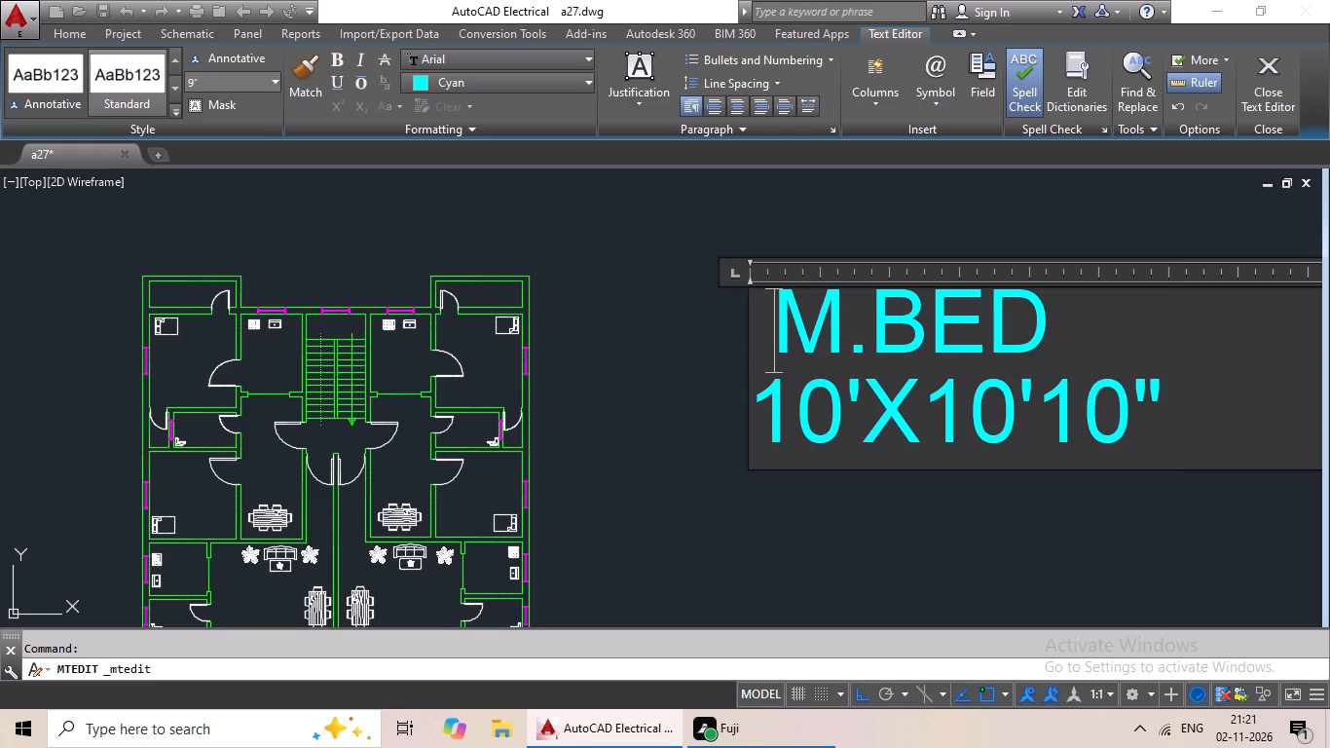
{"action": "key", "text": "space"}
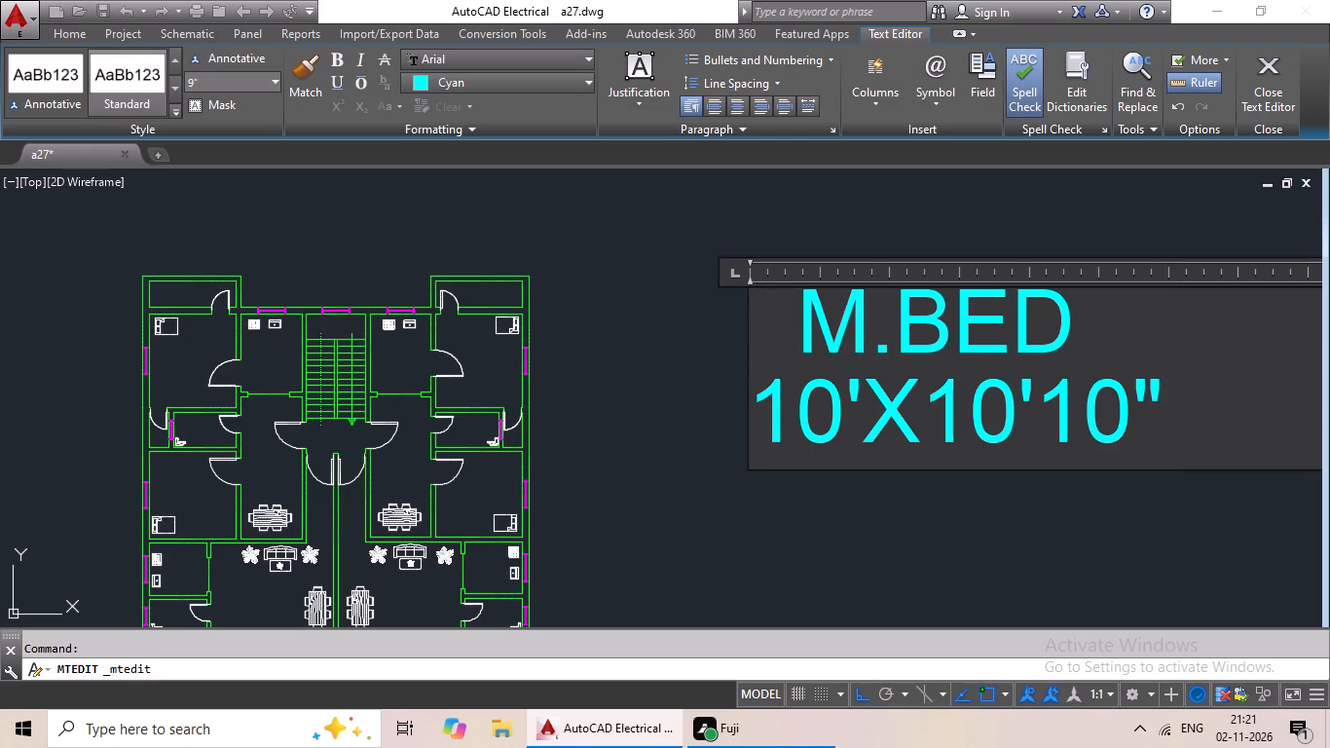
{"action": "key", "text": "space"}
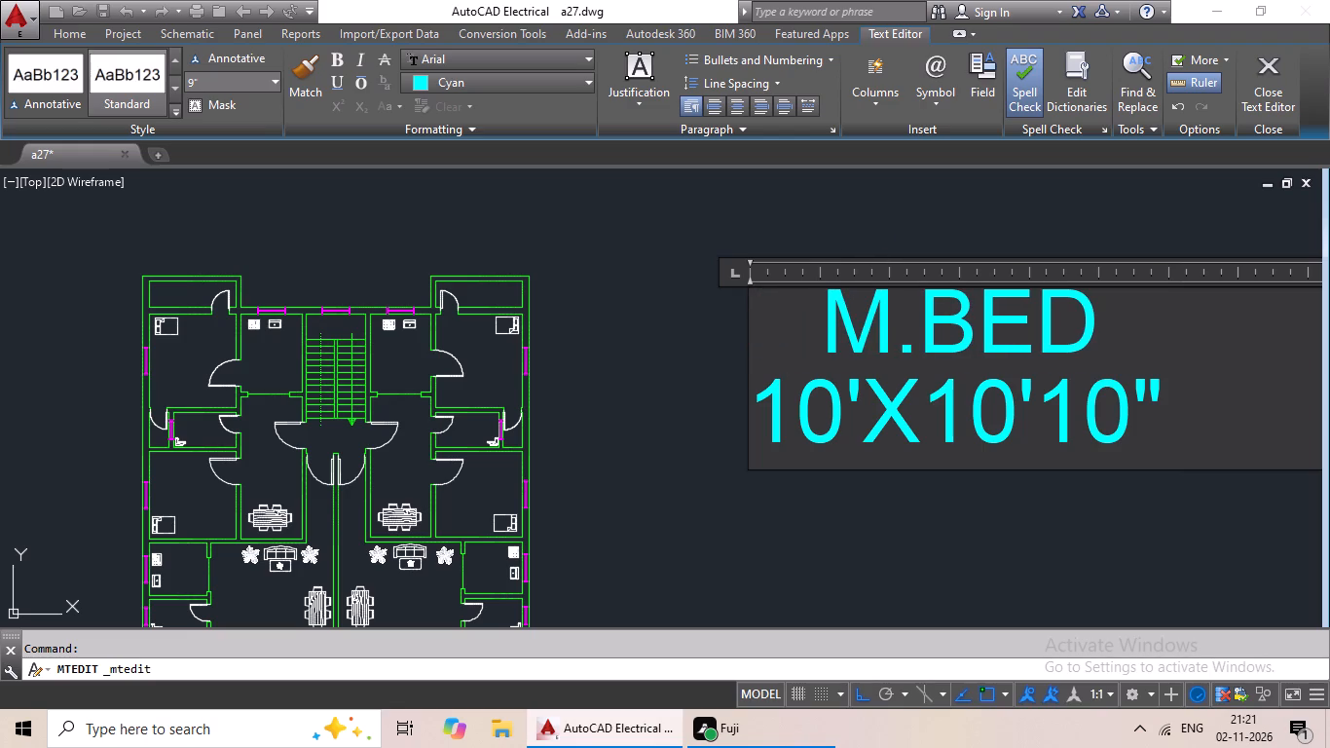
{"action": "key", "text": "BackSpace"}
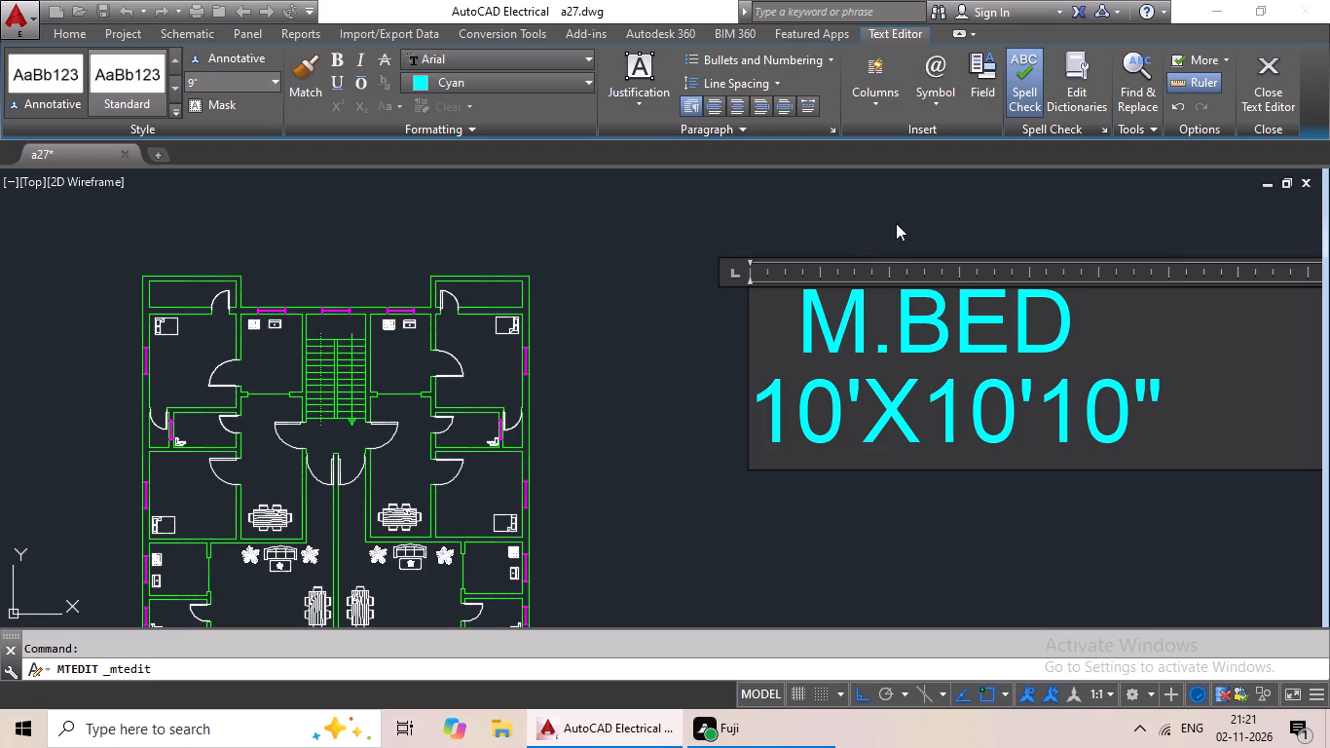
{"action": "key", "text": "space"}
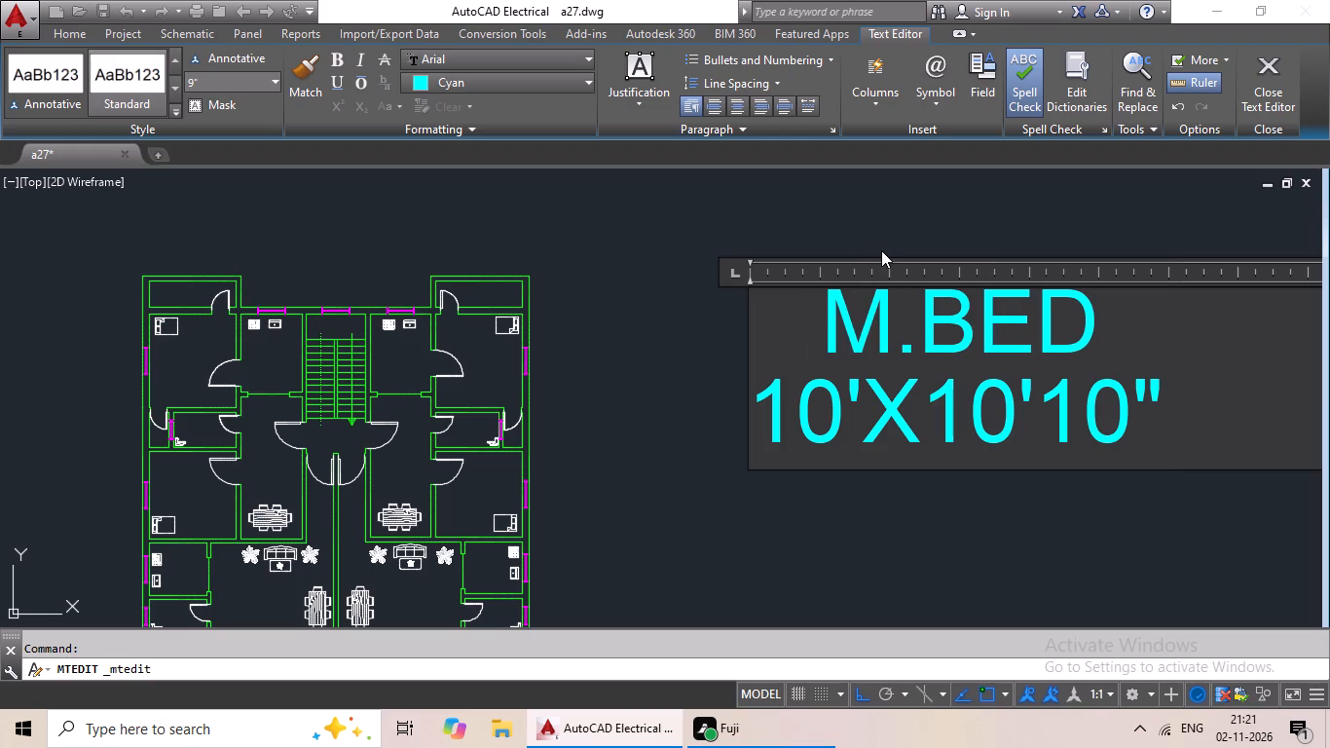
{"action": "left_click", "coordinate": [766, 421]}
{"action": "key", "text": "BackSpace"}
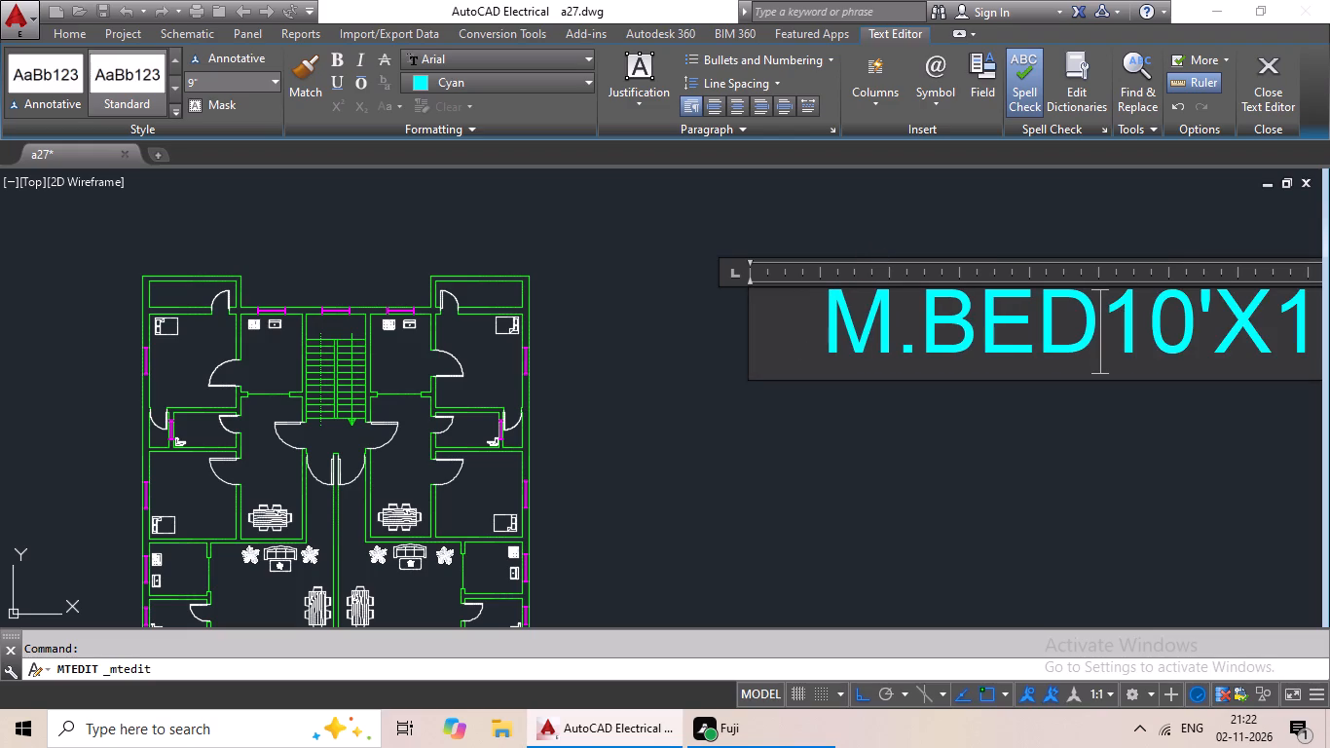
{"action": "key", "text": "Return"}
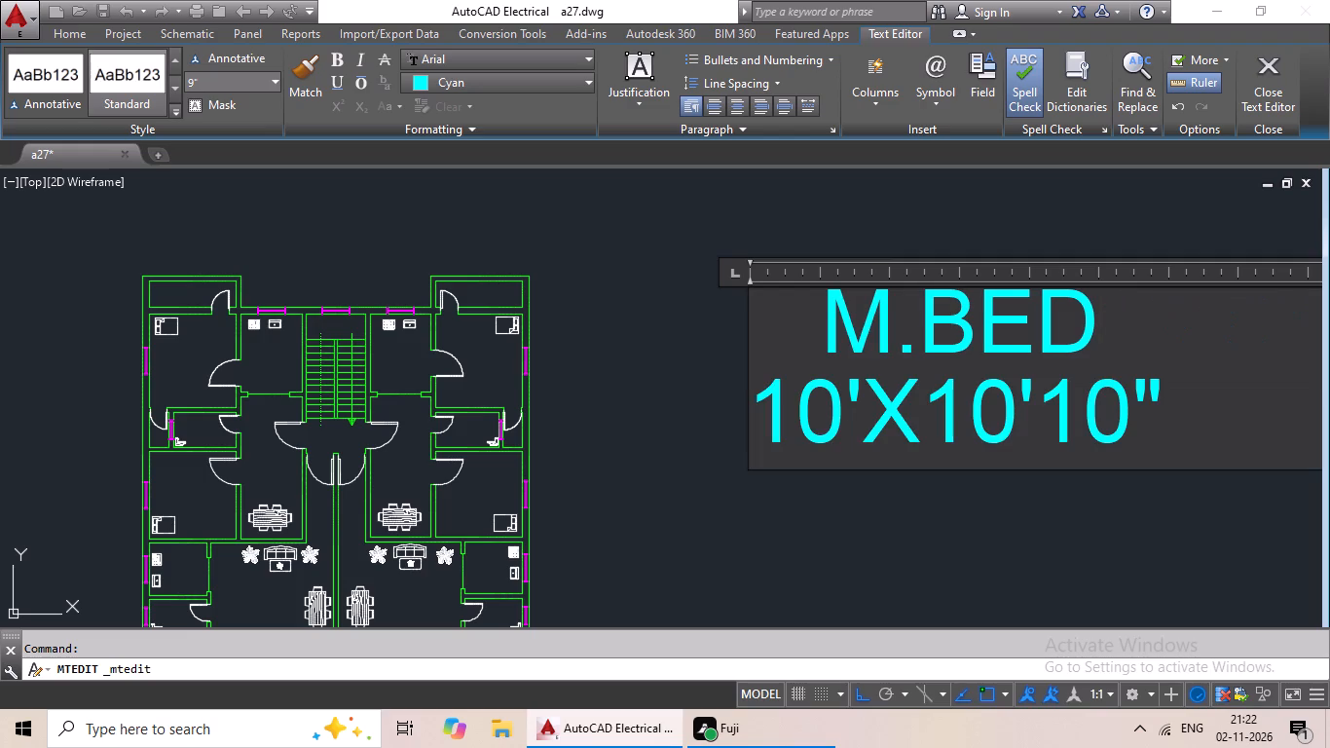
{"action": "left_click", "coordinate": [971, 197]}
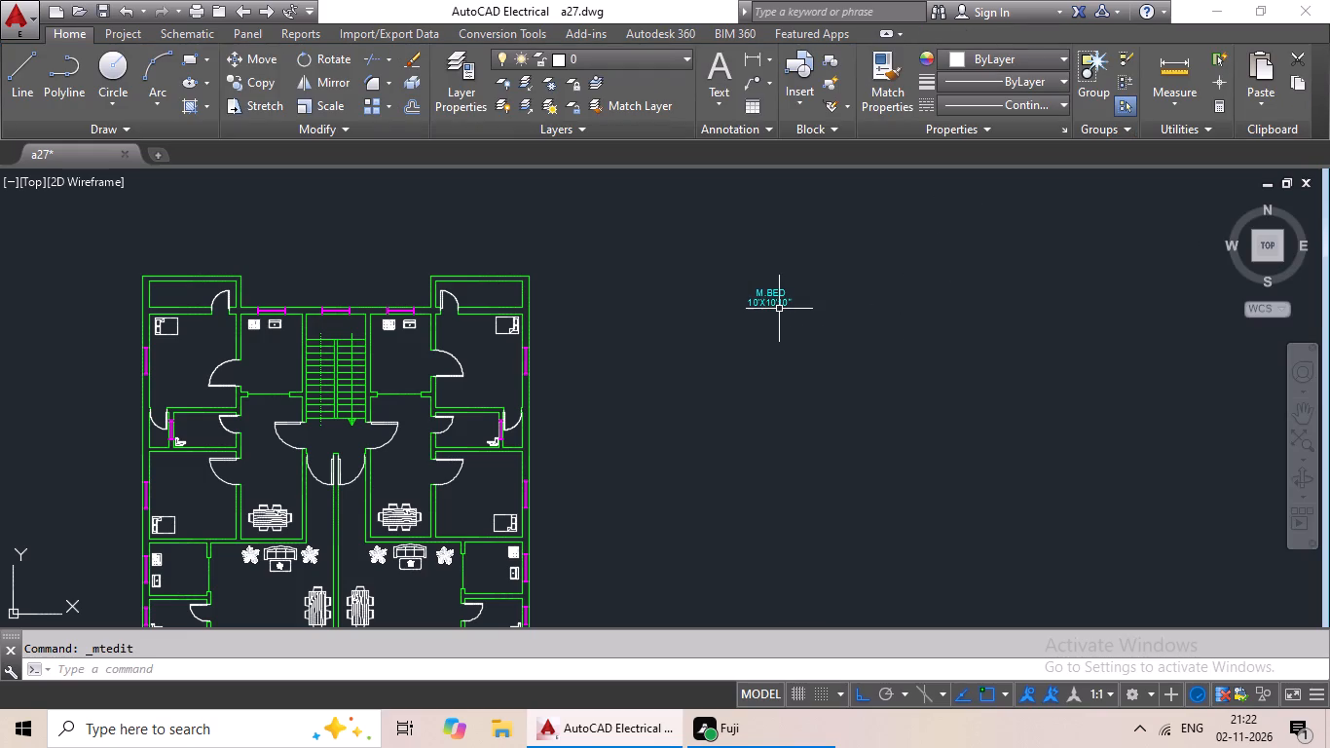
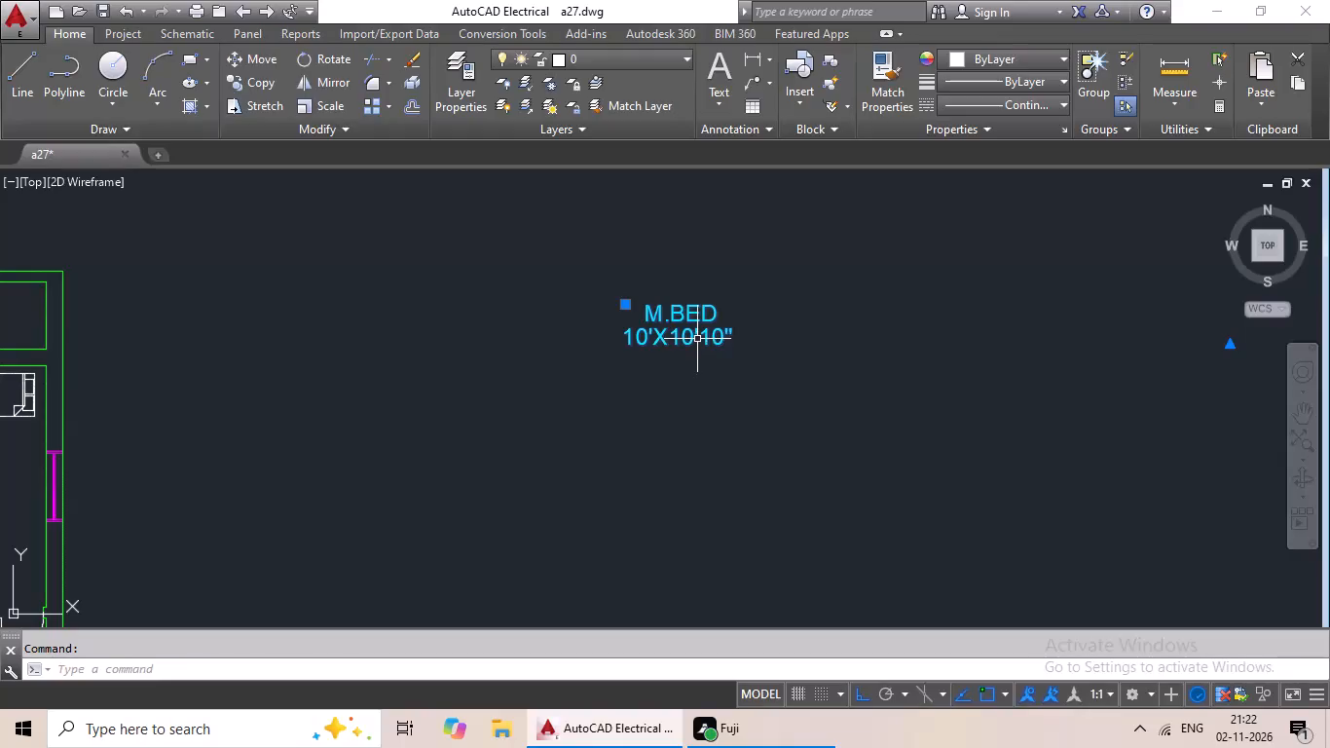
Copy the M.BED 10'X10'10" label and paste it below the bed in the left unit's upper bedroom.
{"action": "key", "text": "ctrl+c"}
{"action": "key", "text": "ctrl+v"}
{"action": "scroll", "coordinate": [568, 342], "scroll_direction": "down", "scroll_amount": 2, "text": "ctrl"}
{"action": "middle_click_drag", "start_coordinate": [552, 350], "coordinate": [746, 316]}
{"action": "middle_click_drag", "start_coordinate": [603, 351], "coordinate": [901, 361]}
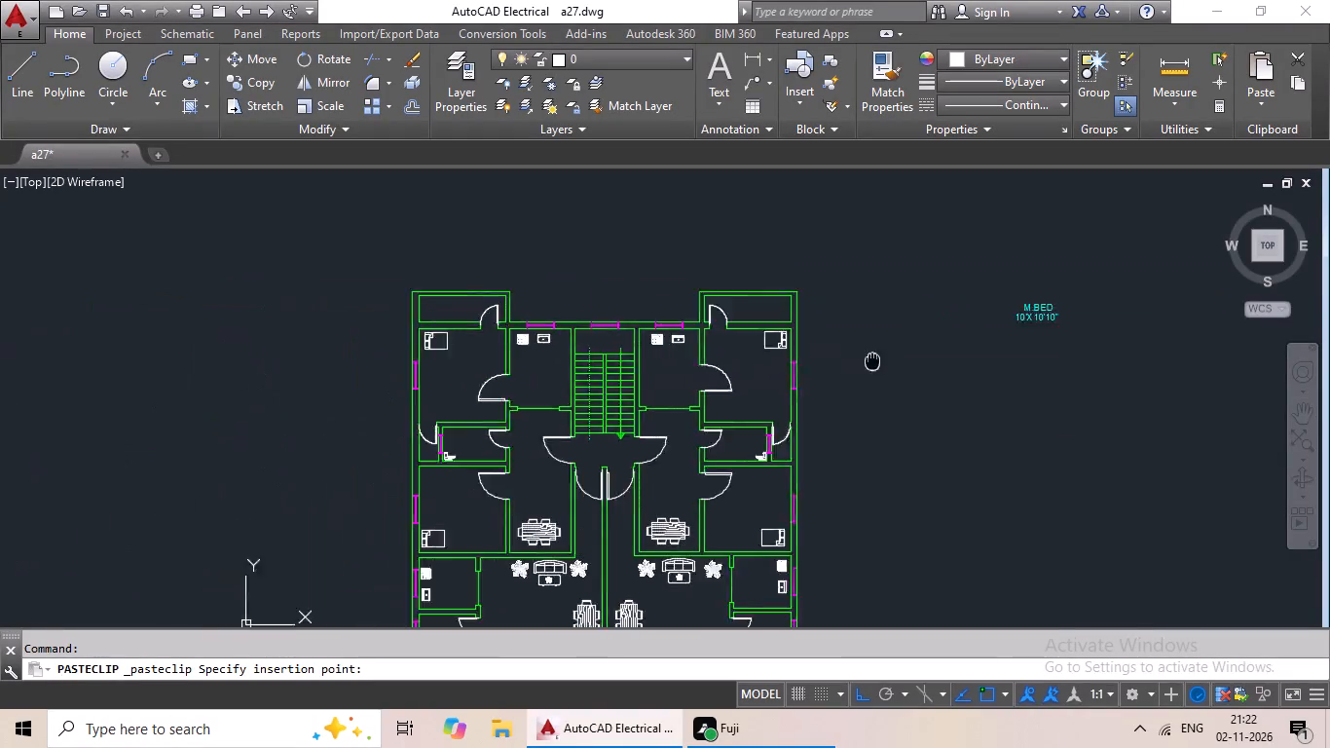
{"action": "middle_click_drag", "start_coordinate": [901, 361], "coordinate": [940, 355]}
{"action": "scroll", "coordinate": [544, 374], "scroll_direction": "up", "scroll_amount": 4}
{"action": "scroll", "coordinate": [473, 391], "scroll_direction": "down", "scroll_amount": 2}
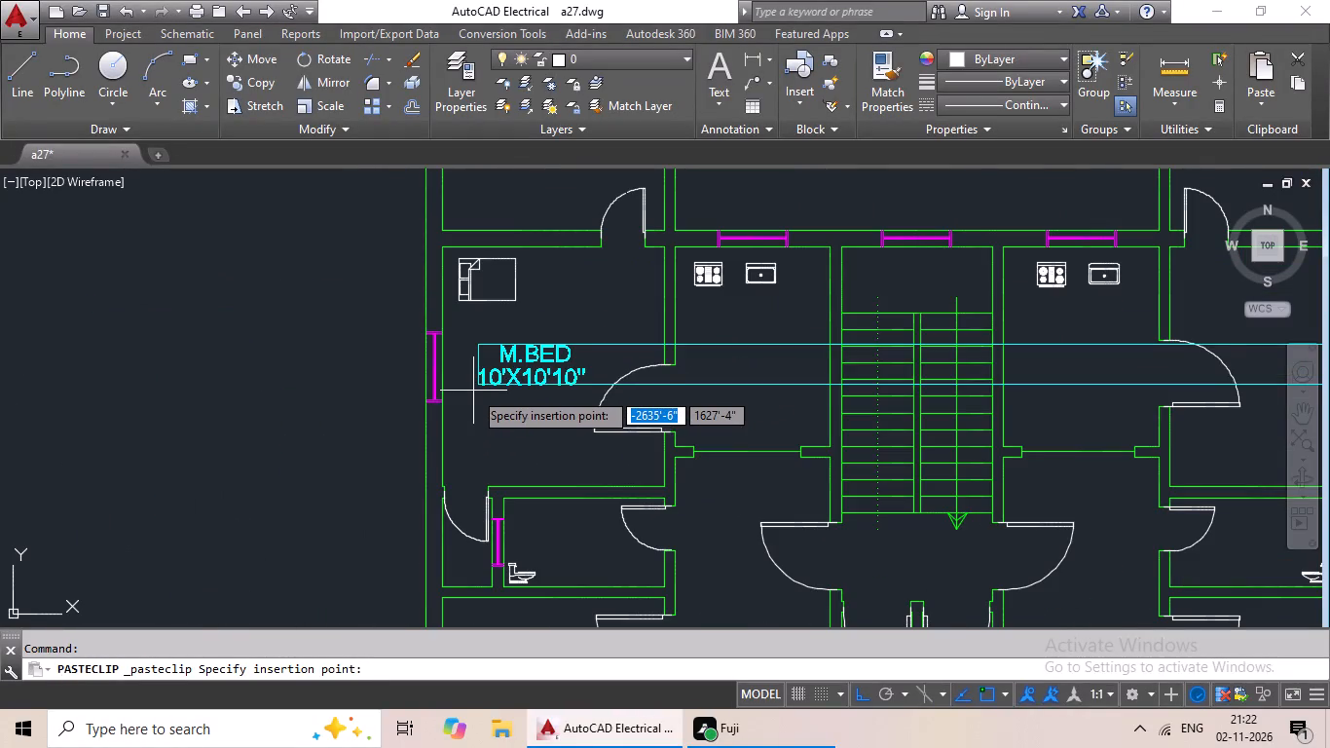
{"action": "left_click", "coordinate": [471, 387]}
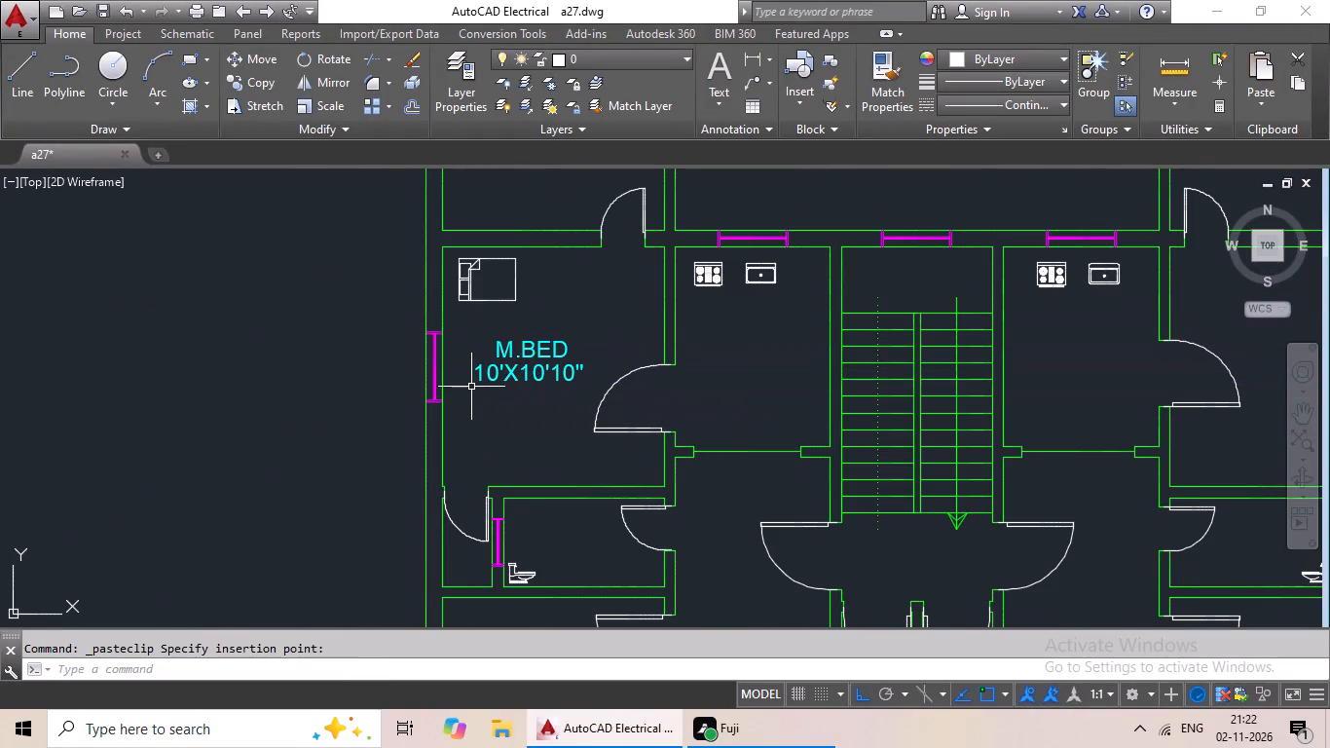
Paste copies of the M.BED label in the two kitchens flanking the staircase and in the right unit's upper bedroom.
{"action": "key", "text": "ctrl+v"}
{"action": "left_click", "coordinate": [700, 376]}
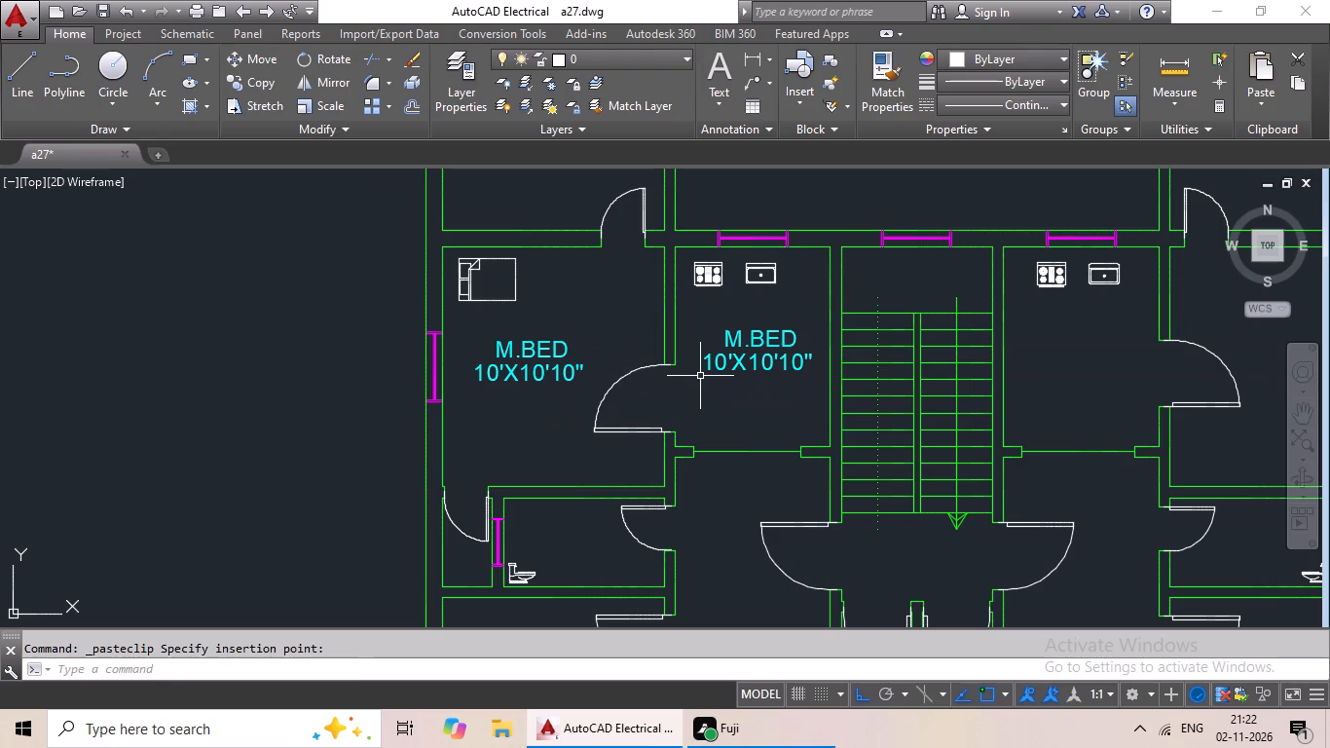
{"action": "key", "text": "ctrl+v"}
{"action": "middle_click_drag", "start_coordinate": [947, 332], "coordinate": [933, 334]}
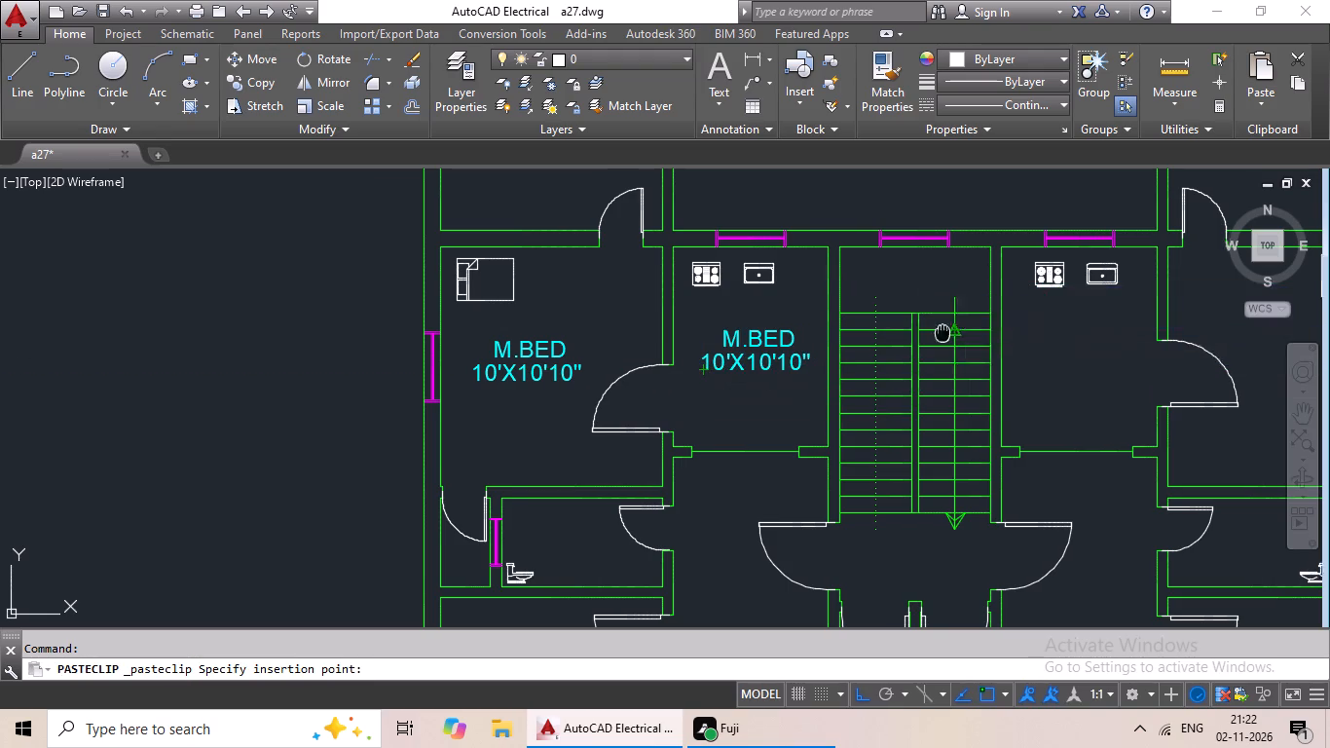
{"action": "middle_click_drag", "start_coordinate": [933, 334], "coordinate": [716, 334]}
{"action": "left_click", "coordinate": [793, 371]}
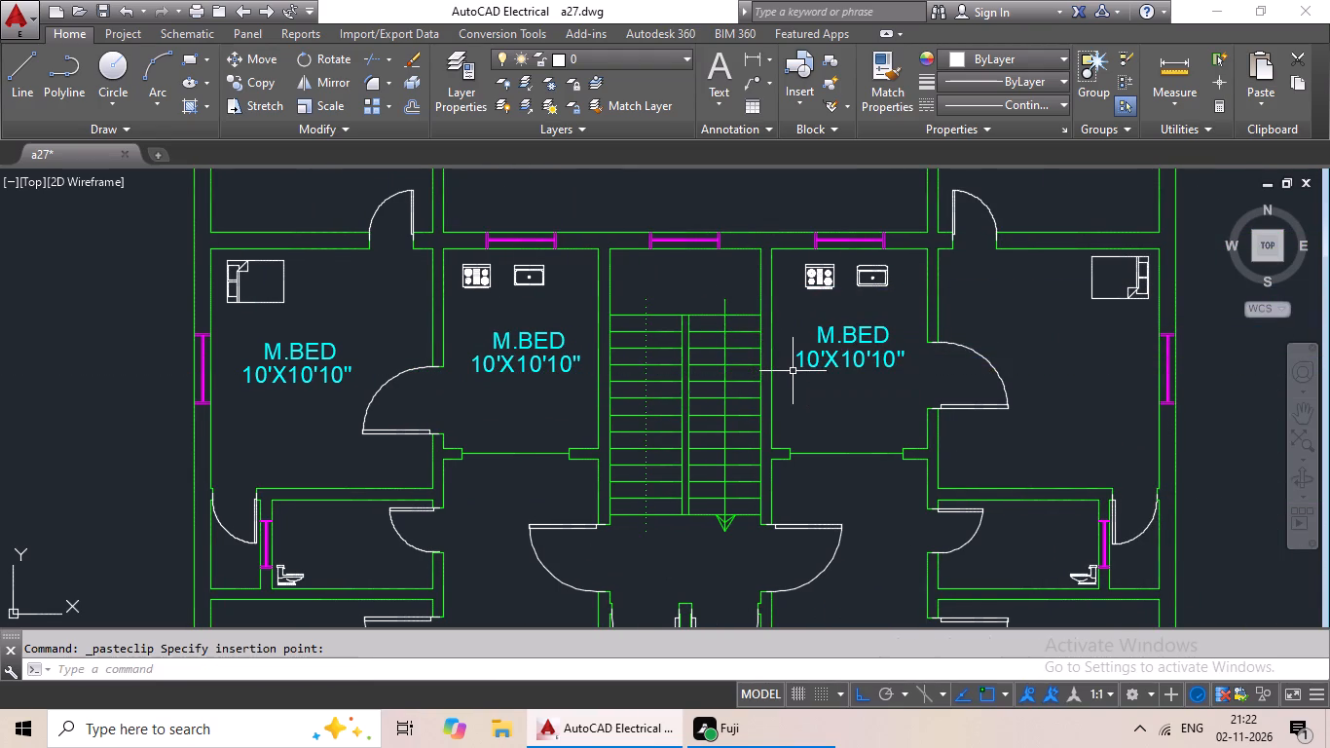
{"action": "key", "text": "ctrl+v"}
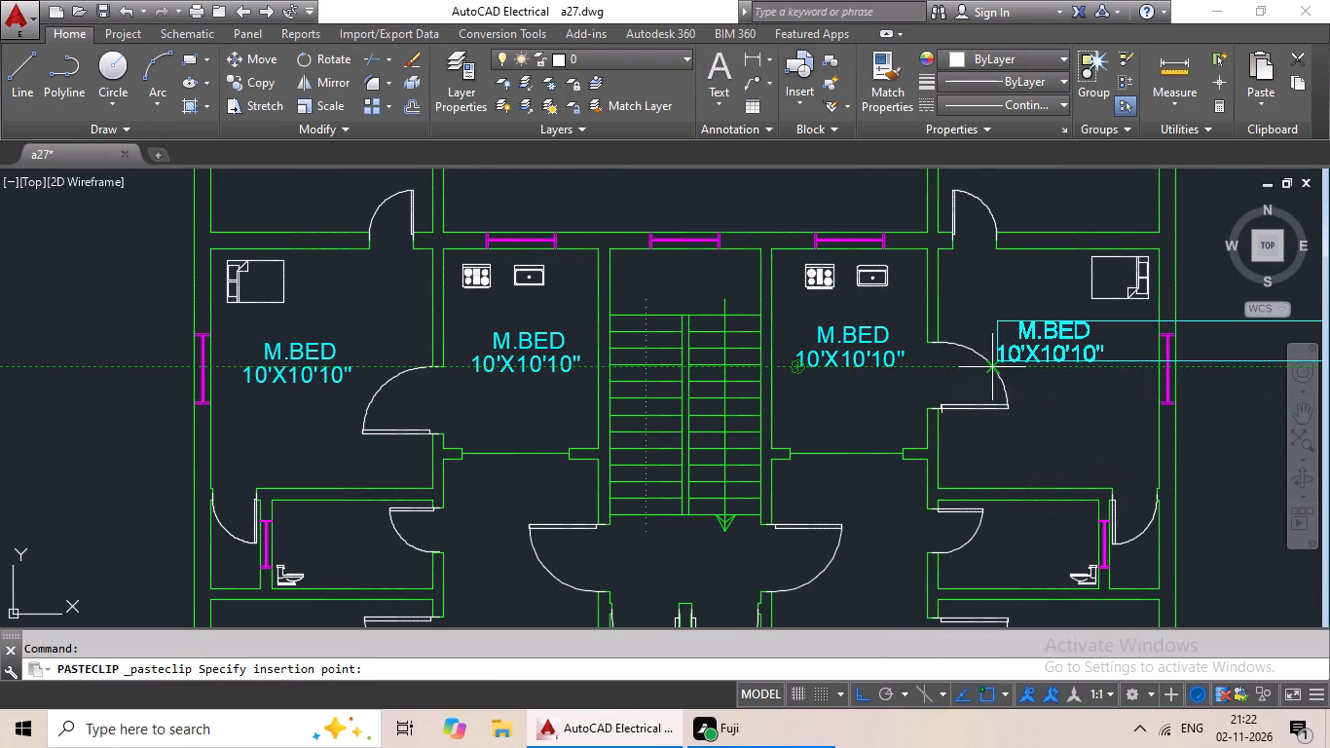
{"action": "left_click", "coordinate": [998, 366]}
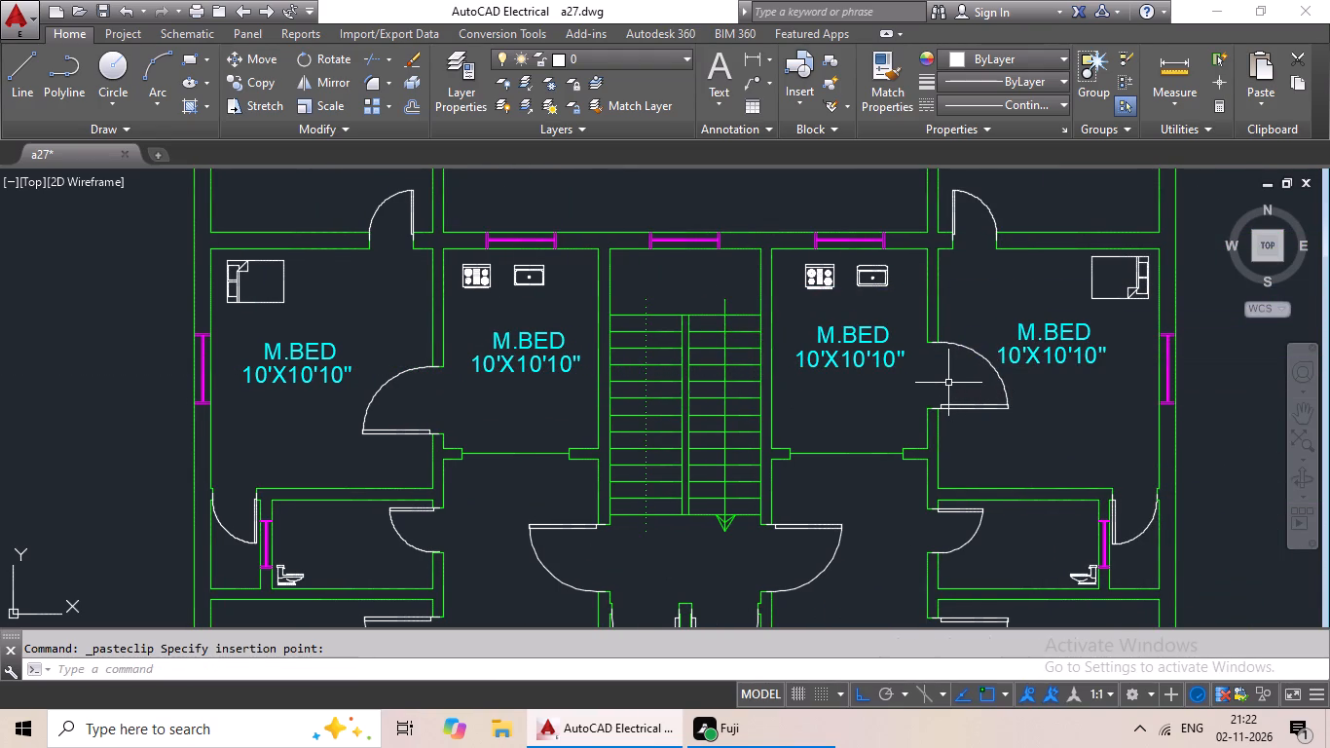
Paste copies of the M.BED label in the narrow spaces above the upper bedrooms of the right and left units.
{"action": "key", "text": "ctrl+super+v"}
{"action": "key", "text": "ctrl+v"}
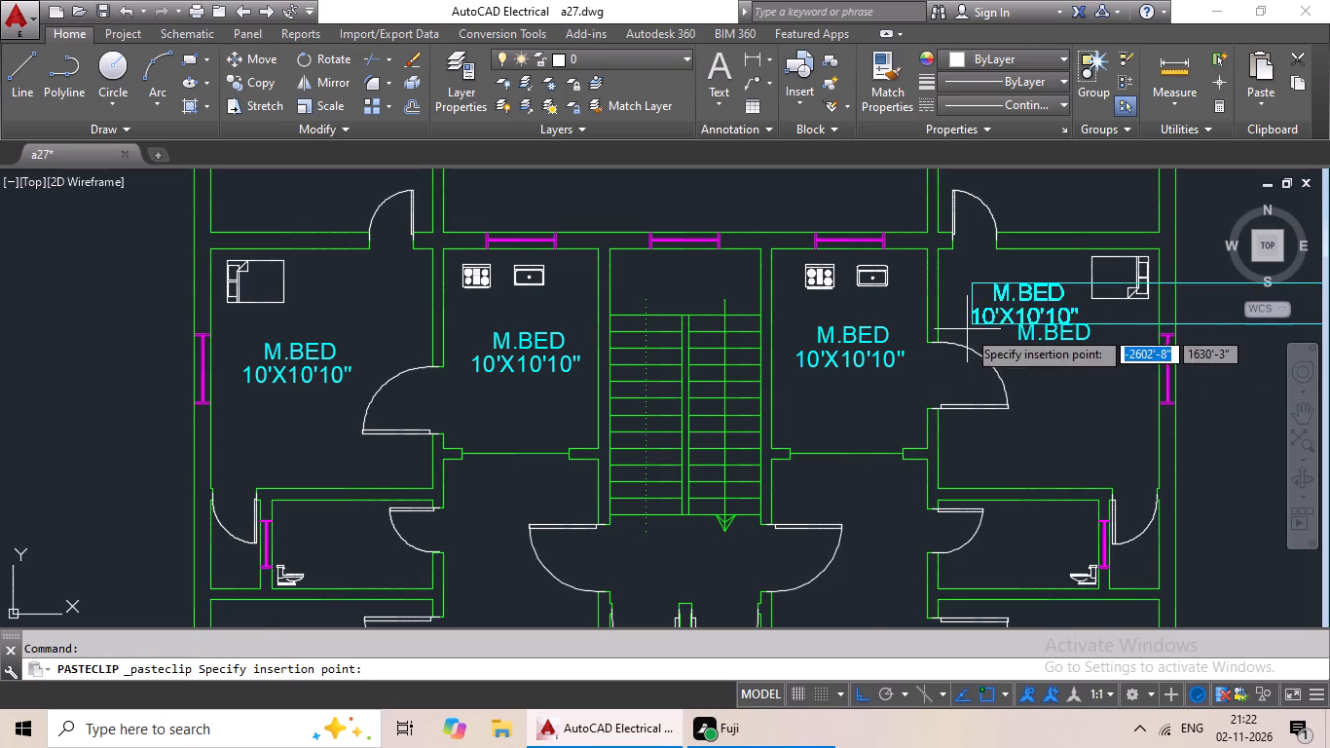
{"action": "middle_click_drag", "start_coordinate": [954, 316], "coordinate": [828, 427]}
{"action": "scroll", "coordinate": [881, 331], "scroll_direction": "up", "scroll_amount": 2}
{"action": "middle_click_drag", "start_coordinate": [865, 343], "coordinate": [711, 382]}
{"action": "left_click", "coordinate": [736, 367]}
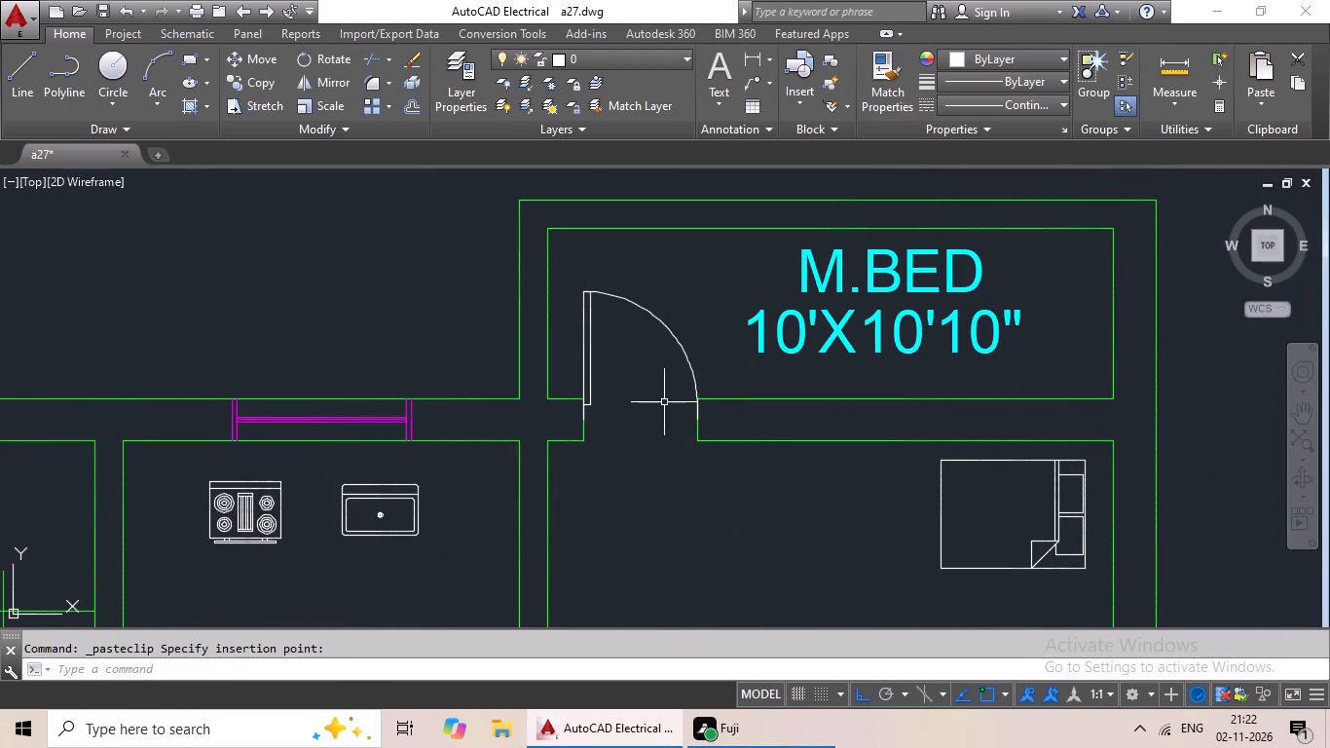
{"action": "key", "text": "ctrl+v"}
{"action": "scroll", "coordinate": [653, 400], "scroll_direction": "down", "scroll_amount": 1, "text": "ctrl"}
{"action": "middle_click_drag", "start_coordinate": [539, 401], "coordinate": [819, 392]}
{"action": "scroll", "coordinate": [856, 387], "scroll_direction": "down", "scroll_amount": 1}
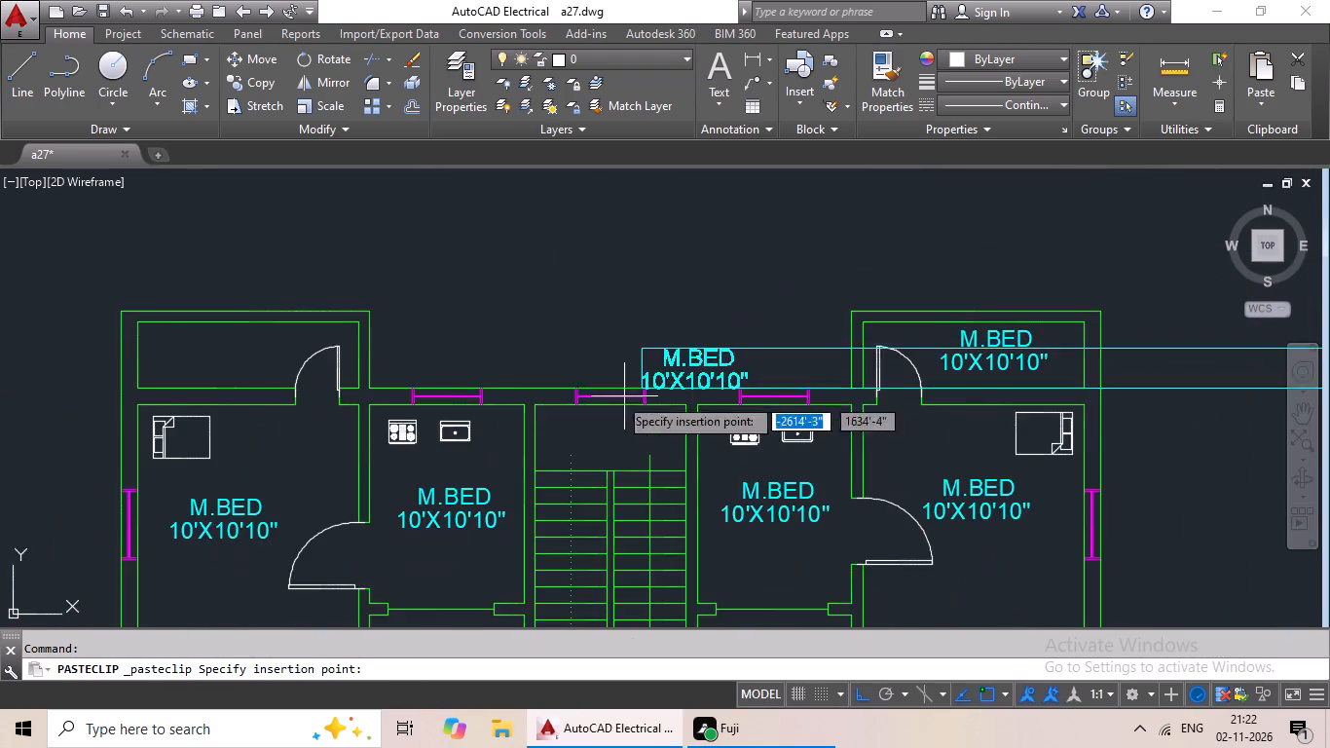
{"action": "middle_click_drag", "start_coordinate": [510, 393], "coordinate": [788, 386]}
{"action": "left_click", "coordinate": [440, 368]}
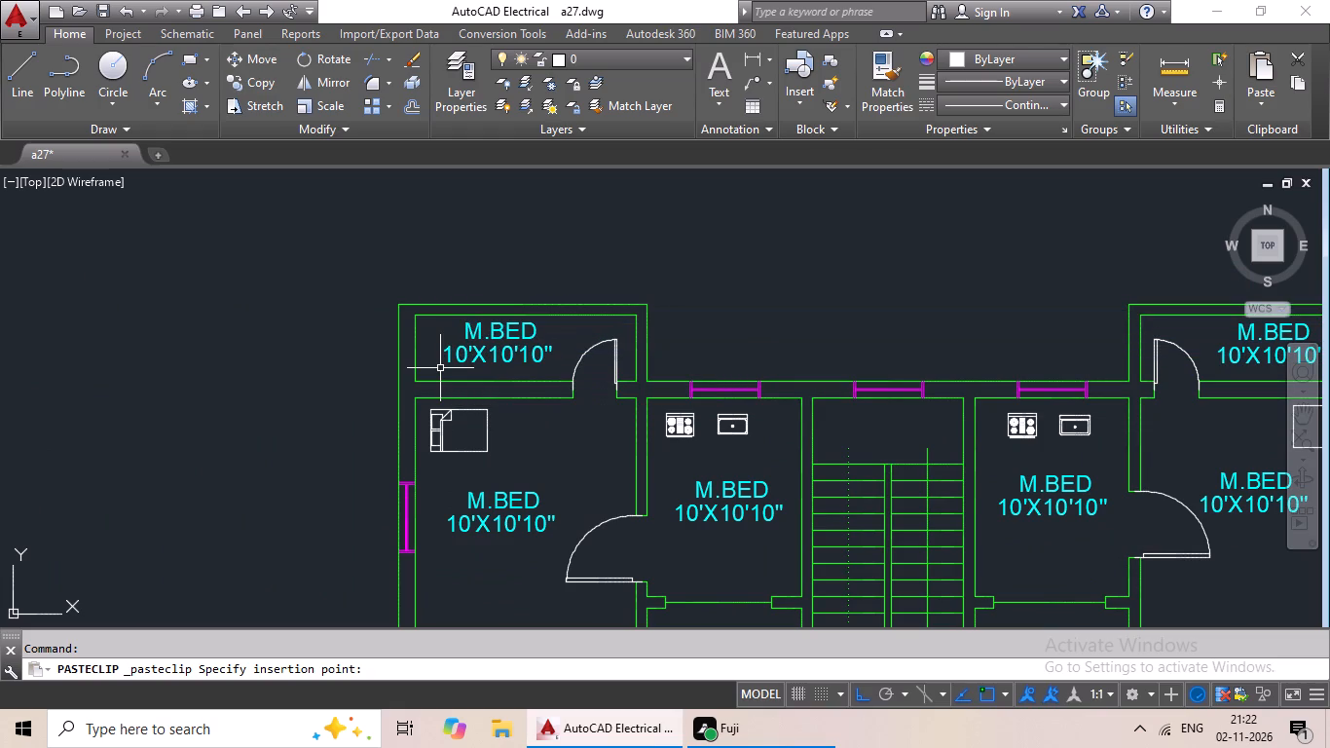
Paste a copy of the M.BED label above the WC in the left unit's upper toilet.
{"action": "key", "text": "ctrl+v"}
{"action": "middle_click_drag", "start_coordinate": [436, 372], "coordinate": [529, 243]}
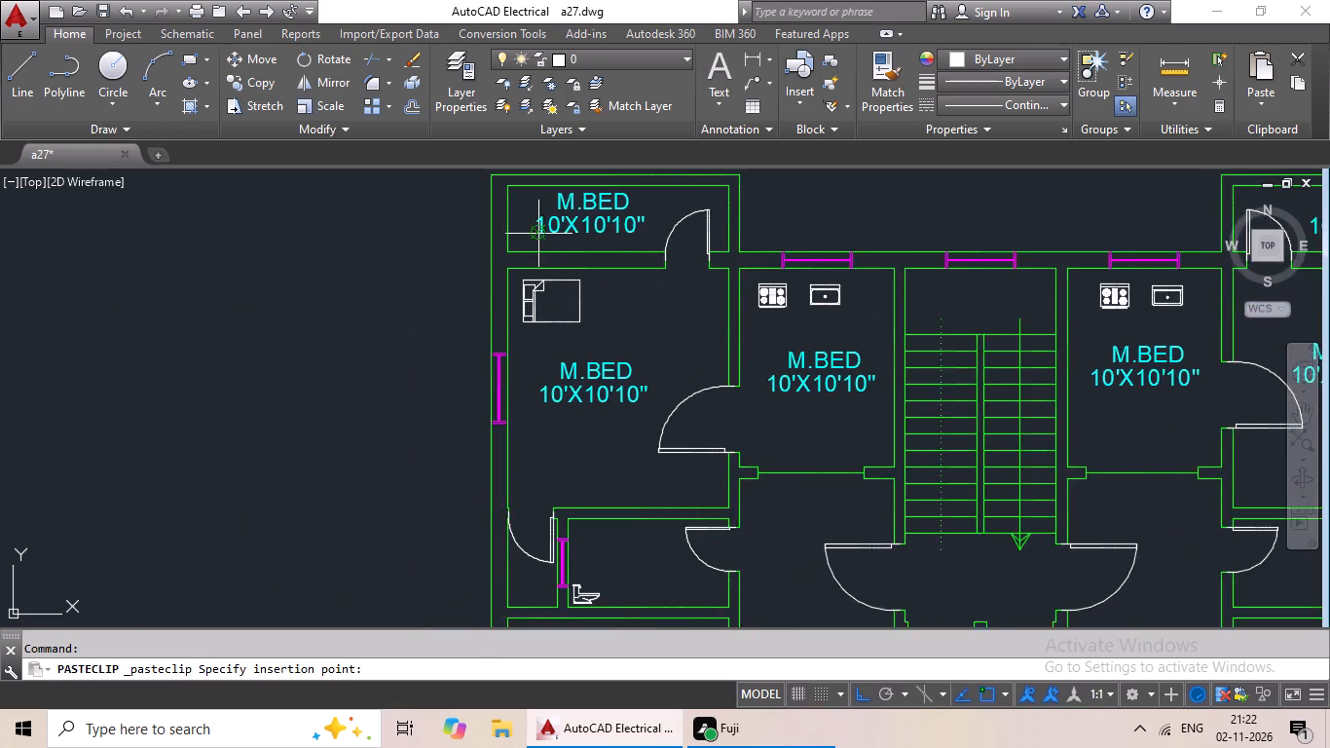
{"action": "scroll", "coordinate": [545, 271], "scroll_direction": "down", "scroll_amount": 1}
{"action": "middle_click_drag", "start_coordinate": [573, 364], "coordinate": [606, 211]}
{"action": "middle_click_drag", "start_coordinate": [584, 354], "coordinate": [535, 489]}
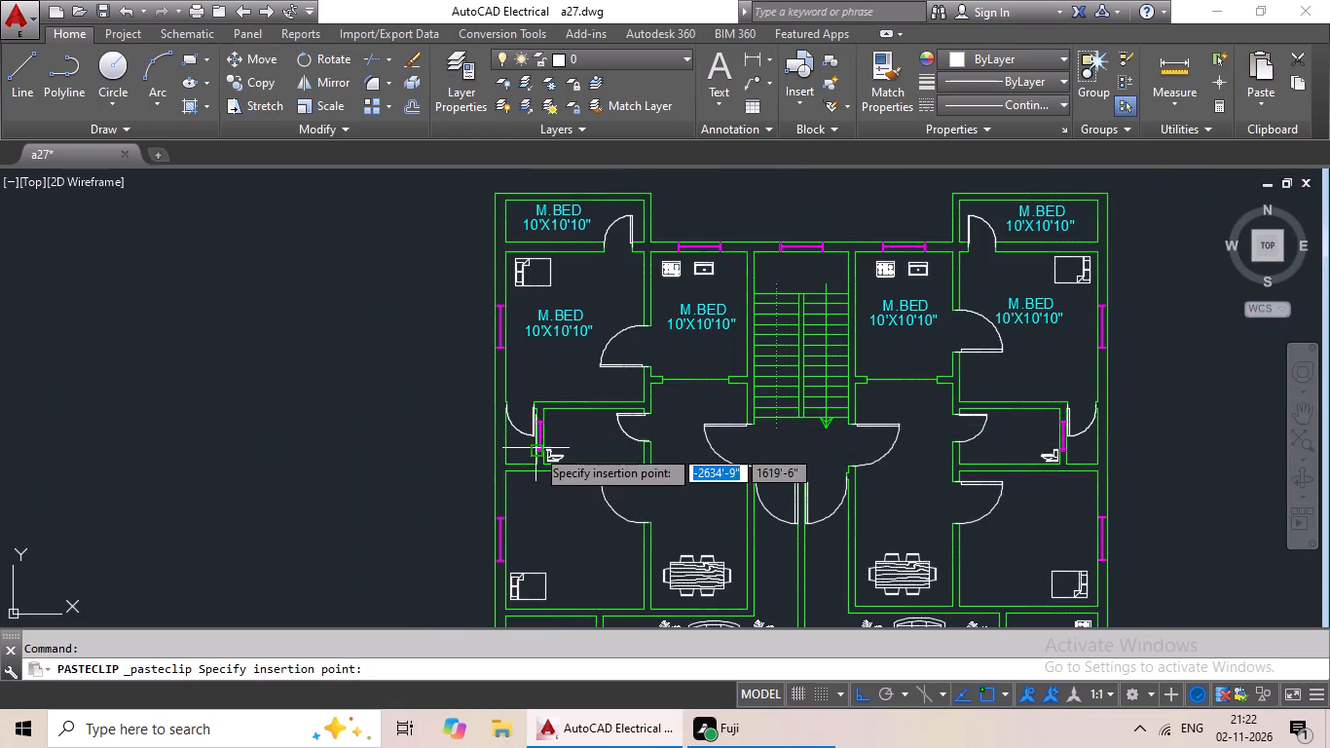
{"action": "scroll", "coordinate": [561, 444], "scroll_direction": "up", "scroll_amount": 3}
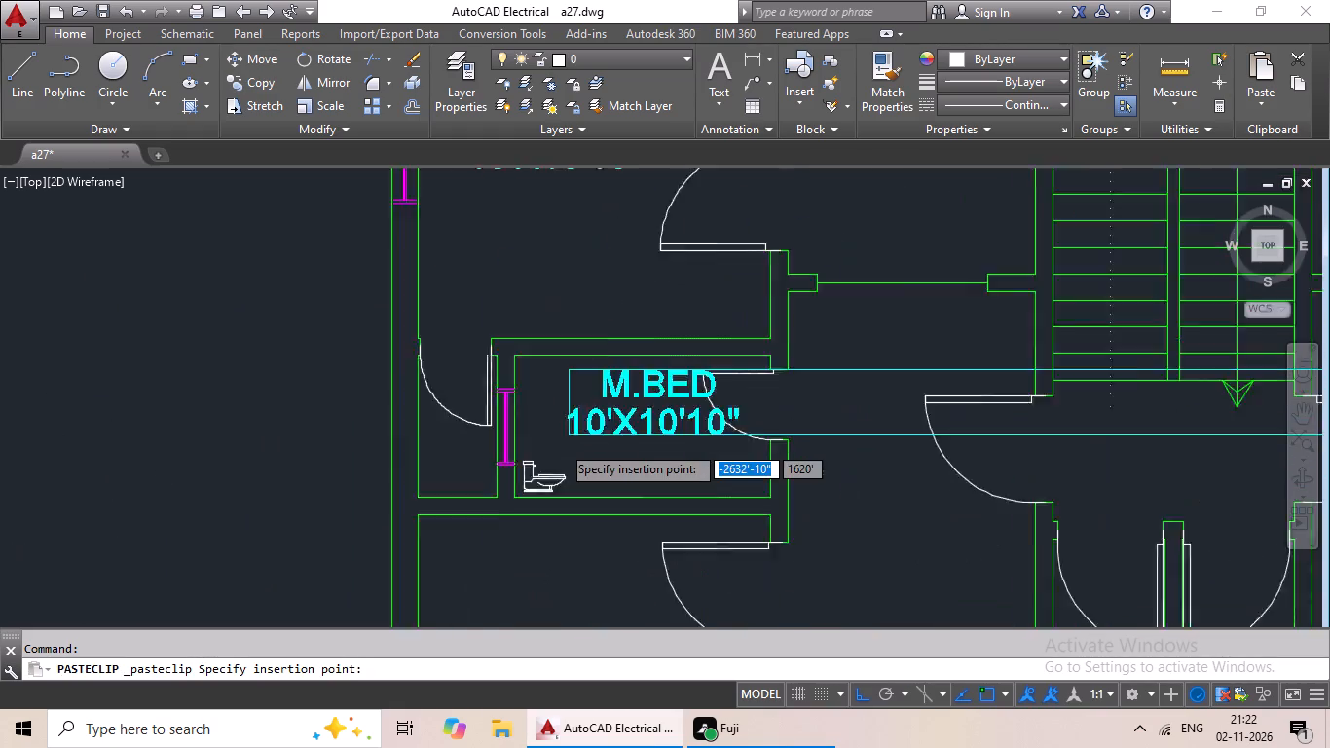
{"action": "scroll", "coordinate": [532, 476], "scroll_direction": "up", "scroll_amount": 2}
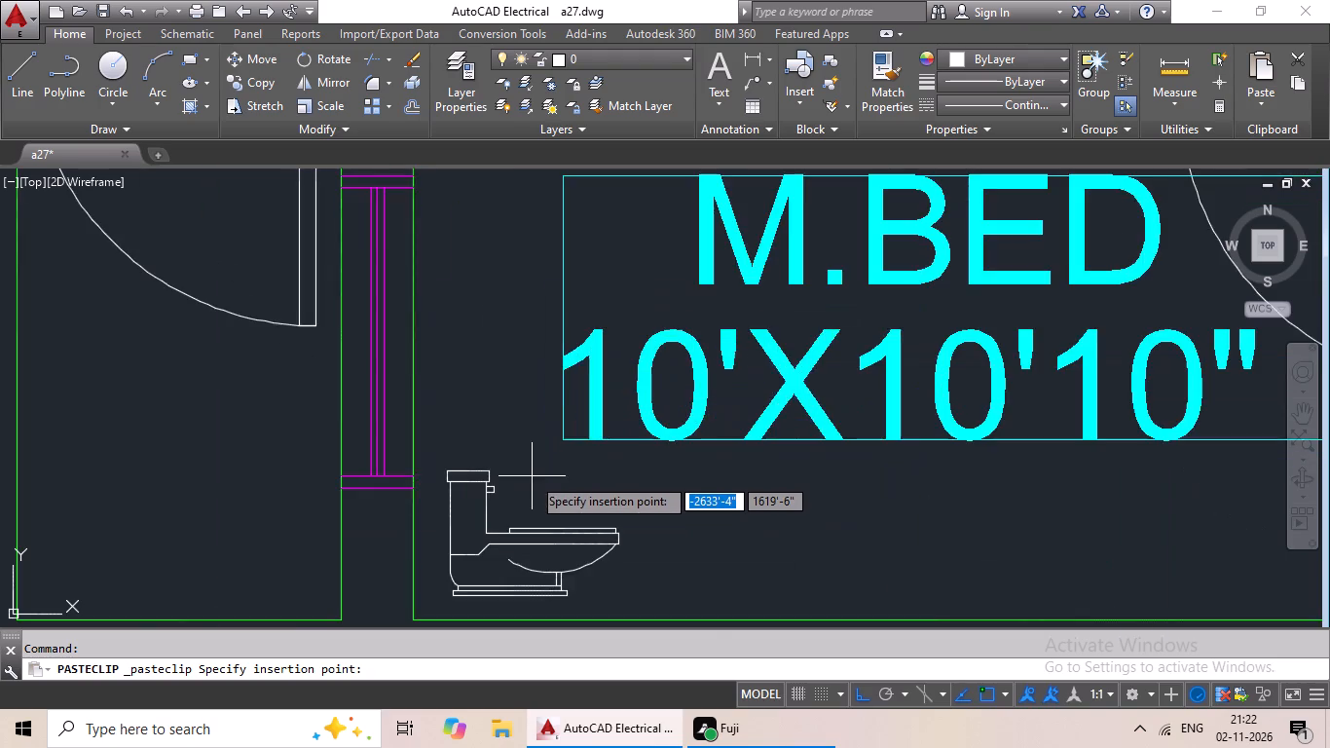
{"action": "scroll", "coordinate": [519, 482], "scroll_direction": "down", "scroll_amount": 2}
{"action": "left_click", "coordinate": [493, 452]}
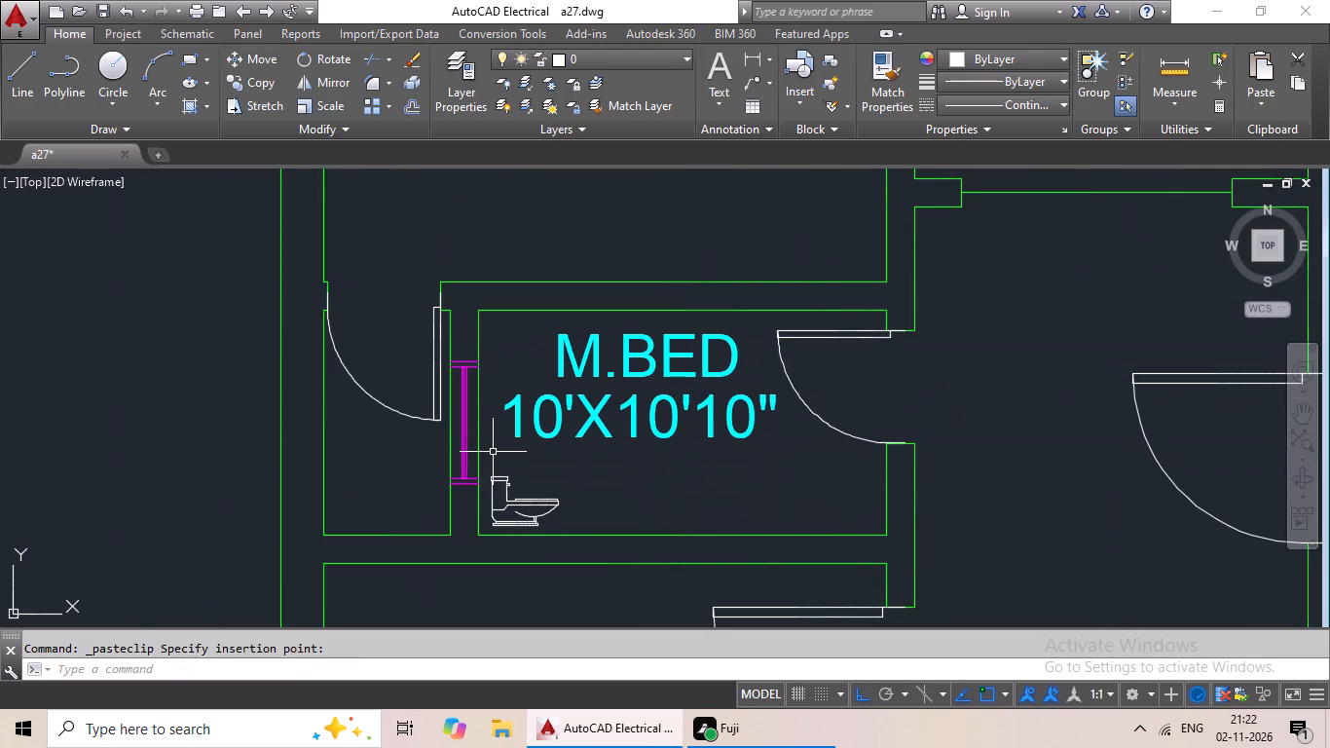
Paste copies of the M.BED label in the left unit's lower bedroom and above the dining table in the adjoining space.
{"action": "key", "text": "ctrl+v"}
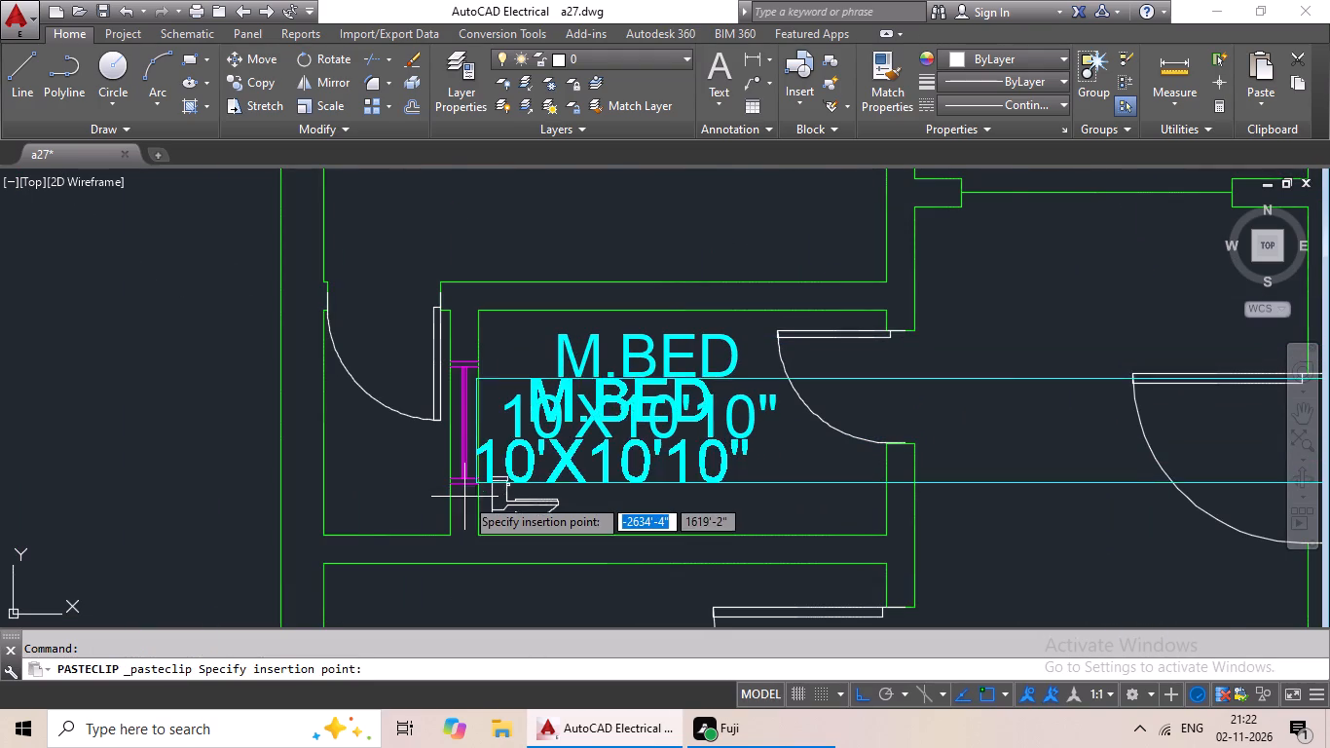
{"action": "scroll", "coordinate": [464, 497], "scroll_direction": "down", "scroll_amount": 1, "text": "ctrl"}
{"action": "middle_click_drag", "start_coordinate": [465, 479], "coordinate": [479, 236]}
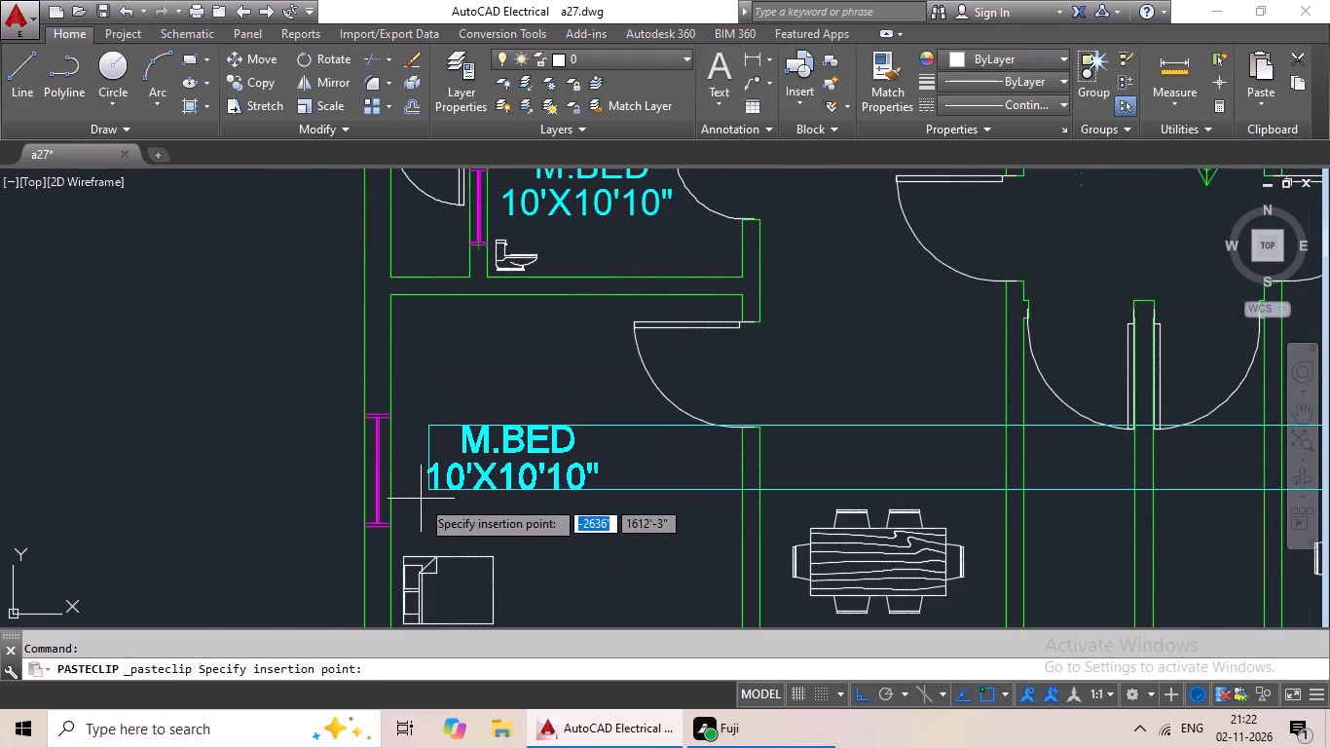
{"action": "left_click", "coordinate": [422, 500]}
{"action": "key", "text": "ctrl+v"}
{"action": "scroll", "coordinate": [578, 466], "scroll_direction": "down", "scroll_amount": 2, "text": "ctrl"}
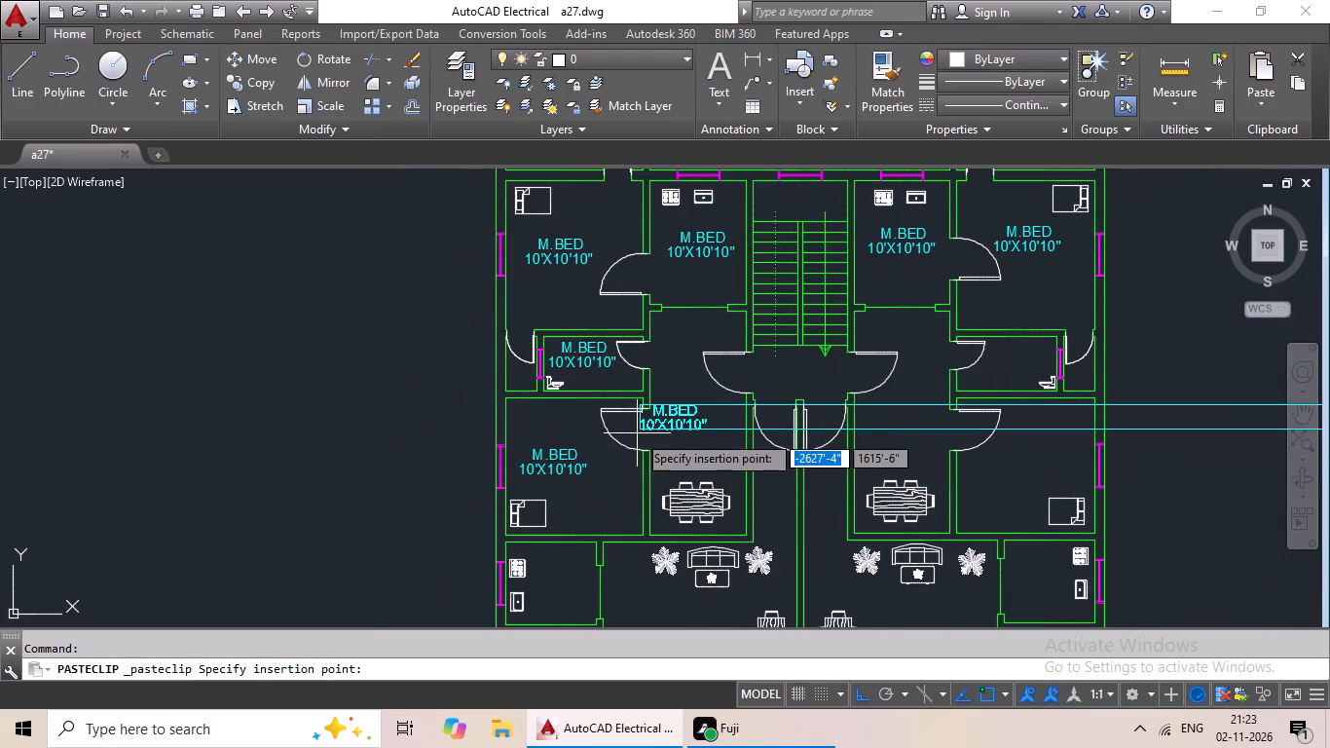
{"action": "middle_click_drag", "start_coordinate": [661, 423], "coordinate": [571, 536]}
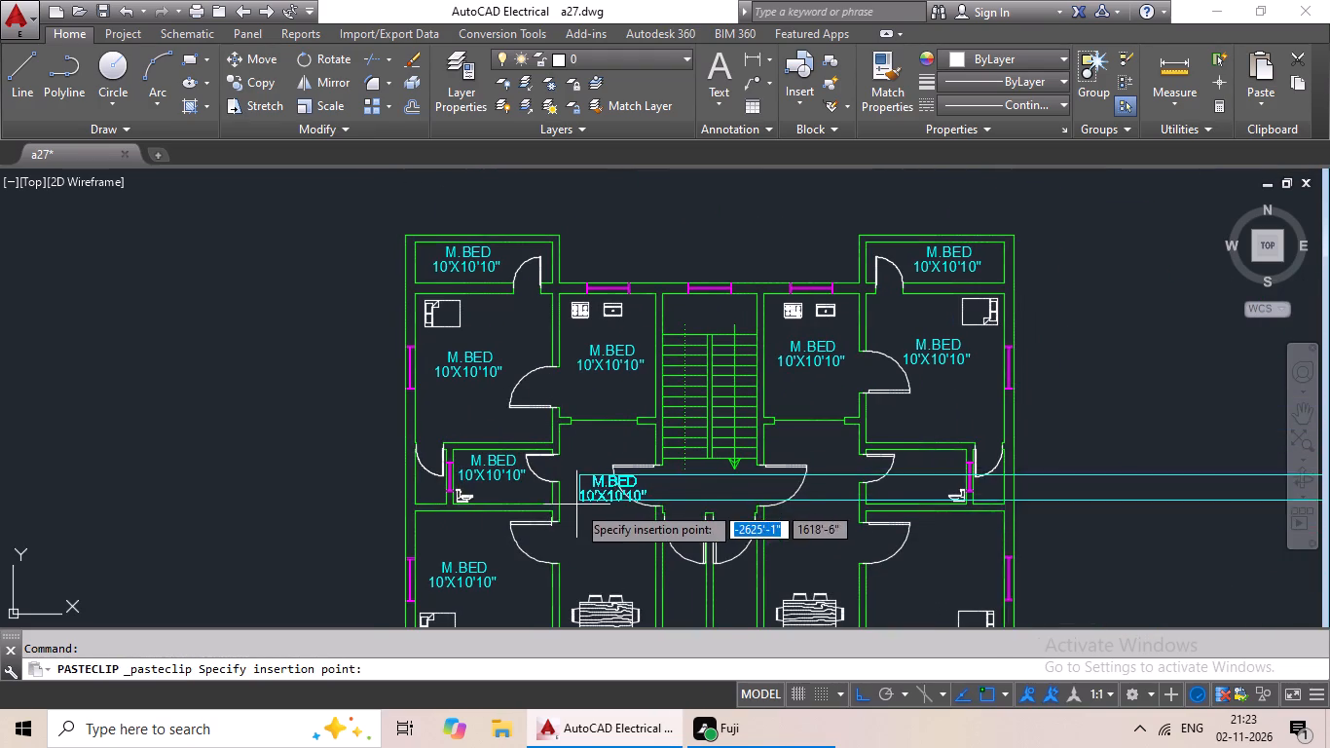
{"action": "middle_click_drag", "start_coordinate": [576, 505], "coordinate": [627, 383]}
{"action": "middle_click_drag", "start_coordinate": [630, 377], "coordinate": [636, 362]}
{"action": "middle_click_drag", "start_coordinate": [634, 375], "coordinate": [661, 253]}
{"action": "middle_click_drag", "start_coordinate": [643, 244], "coordinate": [583, 414]}
{"action": "scroll", "coordinate": [587, 452], "scroll_direction": "up", "scroll_amount": 3}
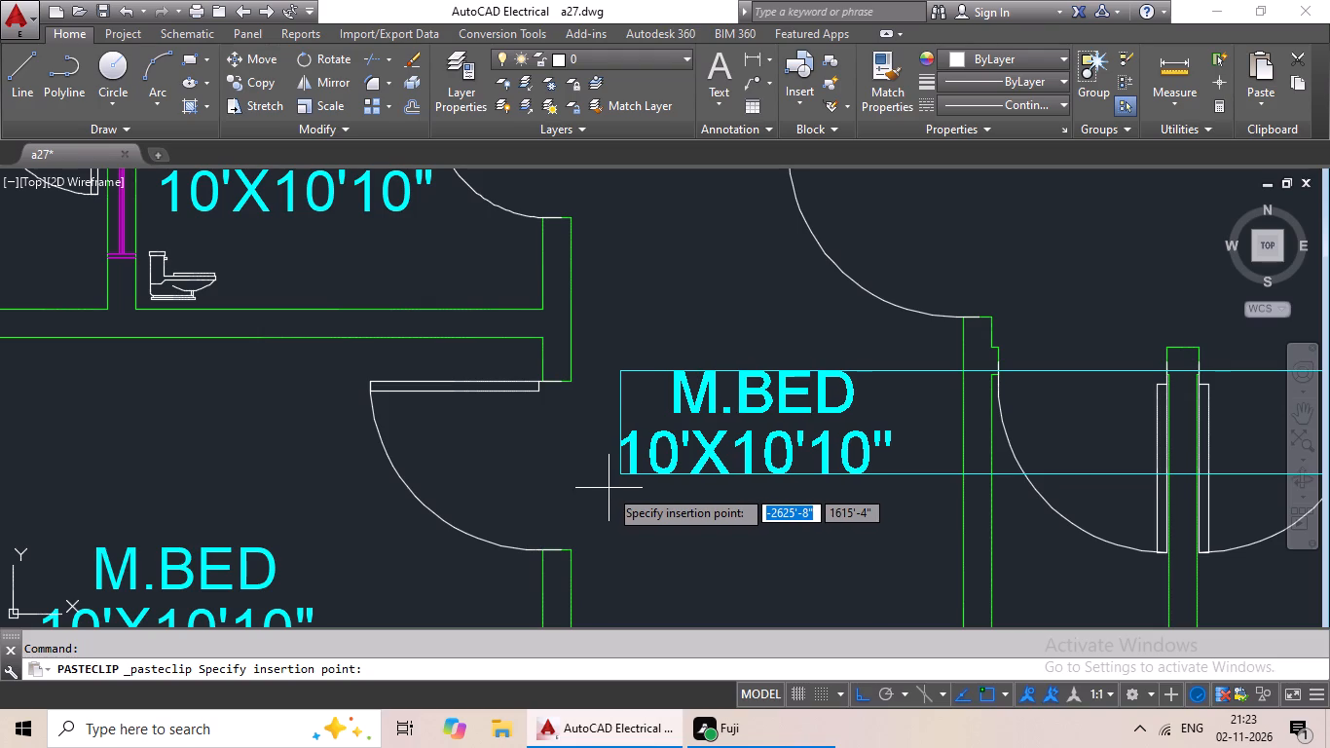
{"action": "left_click", "coordinate": [623, 496]}
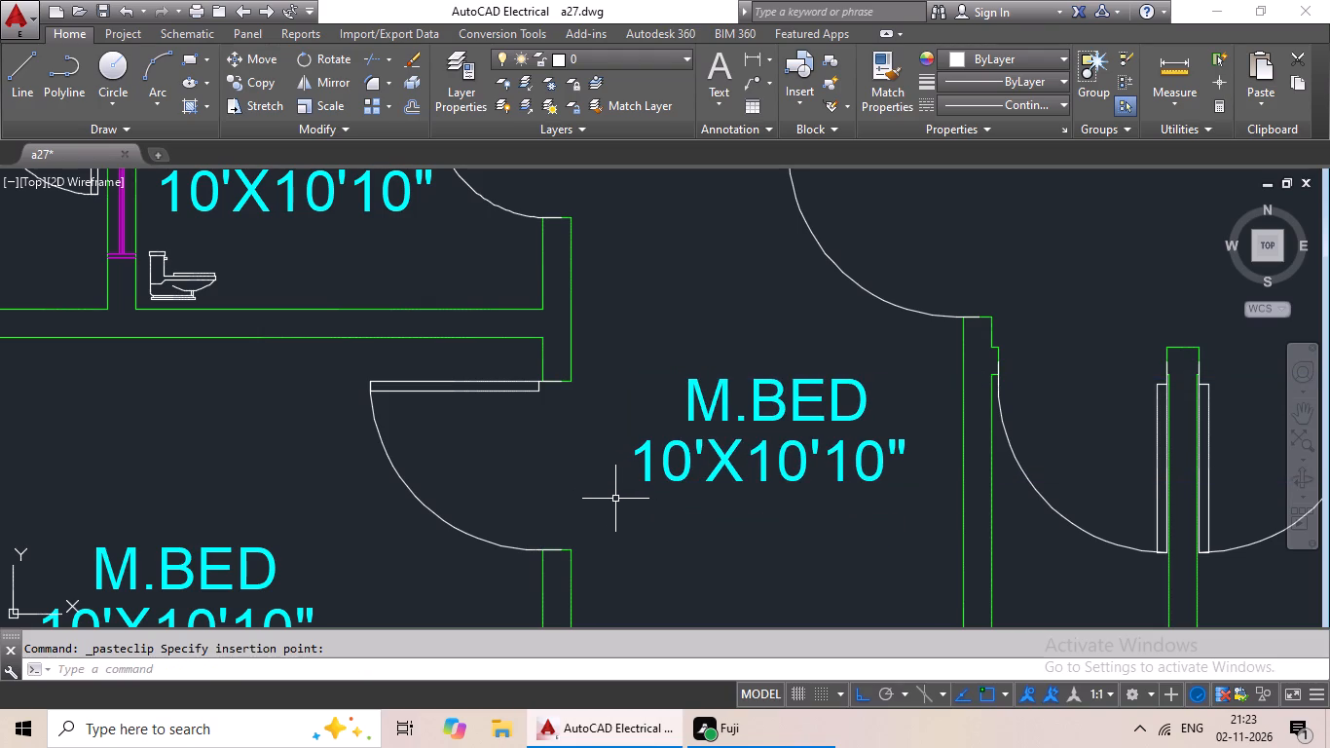
Paste copies of the M.BED label beside the dining tables in the left and right units' living rooms, below the sofas.
{"action": "key", "text": "ctrl+v"}
{"action": "scroll", "coordinate": [611, 517], "scroll_direction": "down", "scroll_amount": 2}
{"action": "middle_click_drag", "start_coordinate": [632, 519], "coordinate": [424, 255]}
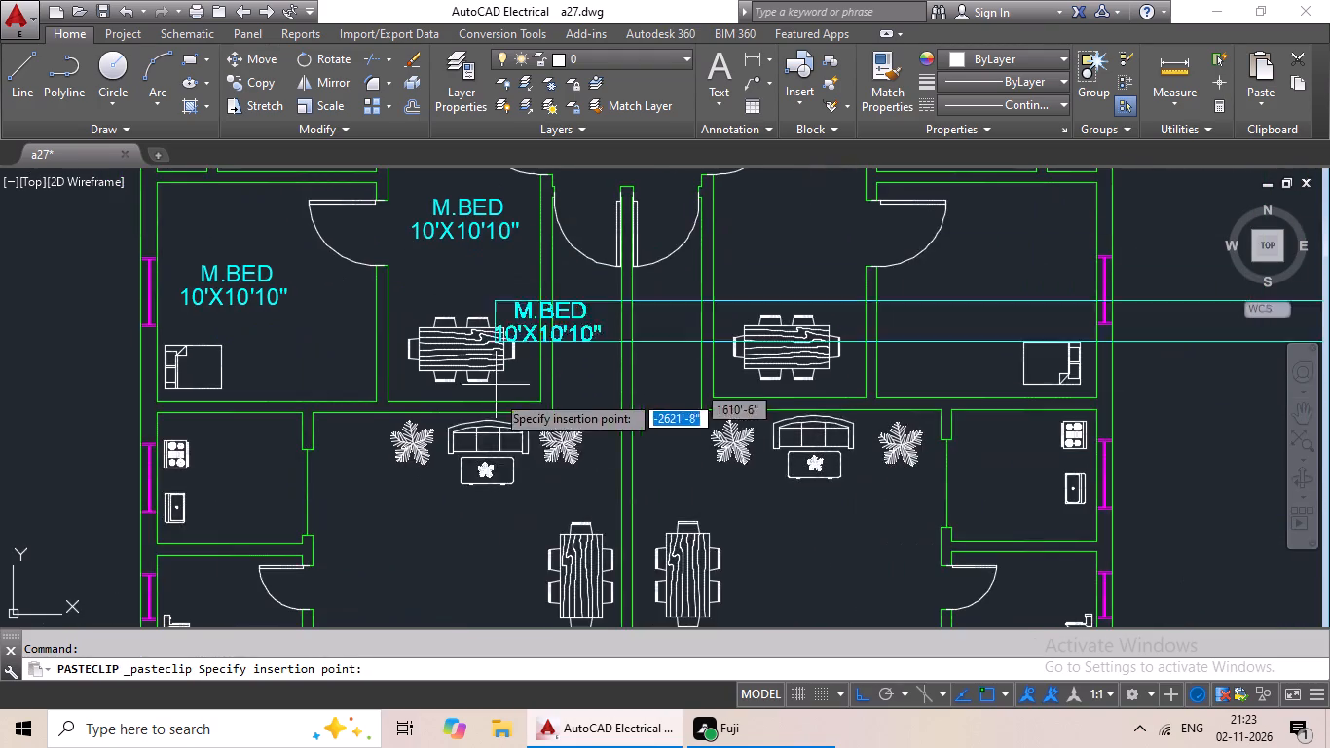
{"action": "middle_click_drag", "start_coordinate": [470, 430], "coordinate": [505, 266]}
{"action": "scroll", "coordinate": [430, 406], "scroll_direction": "up", "scroll_amount": 2}
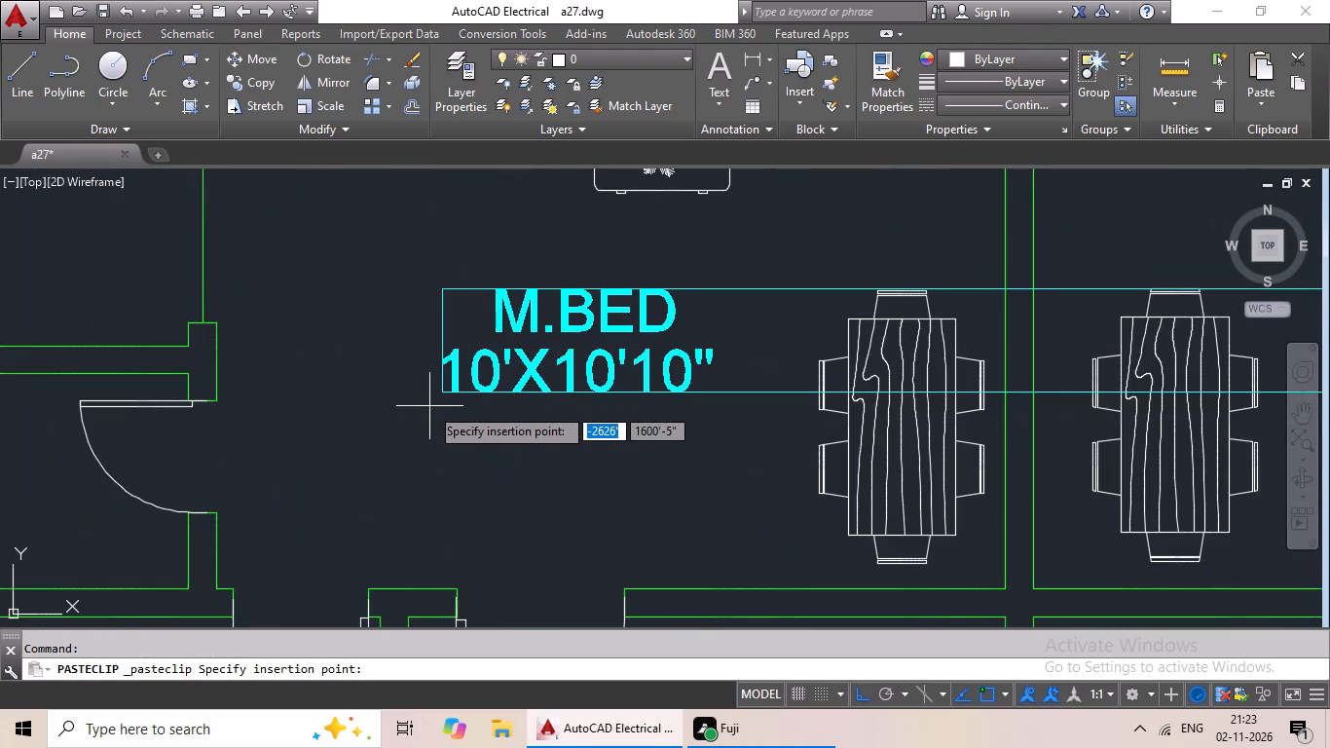
{"action": "scroll", "coordinate": [395, 407], "scroll_direction": "down", "scroll_amount": 1}
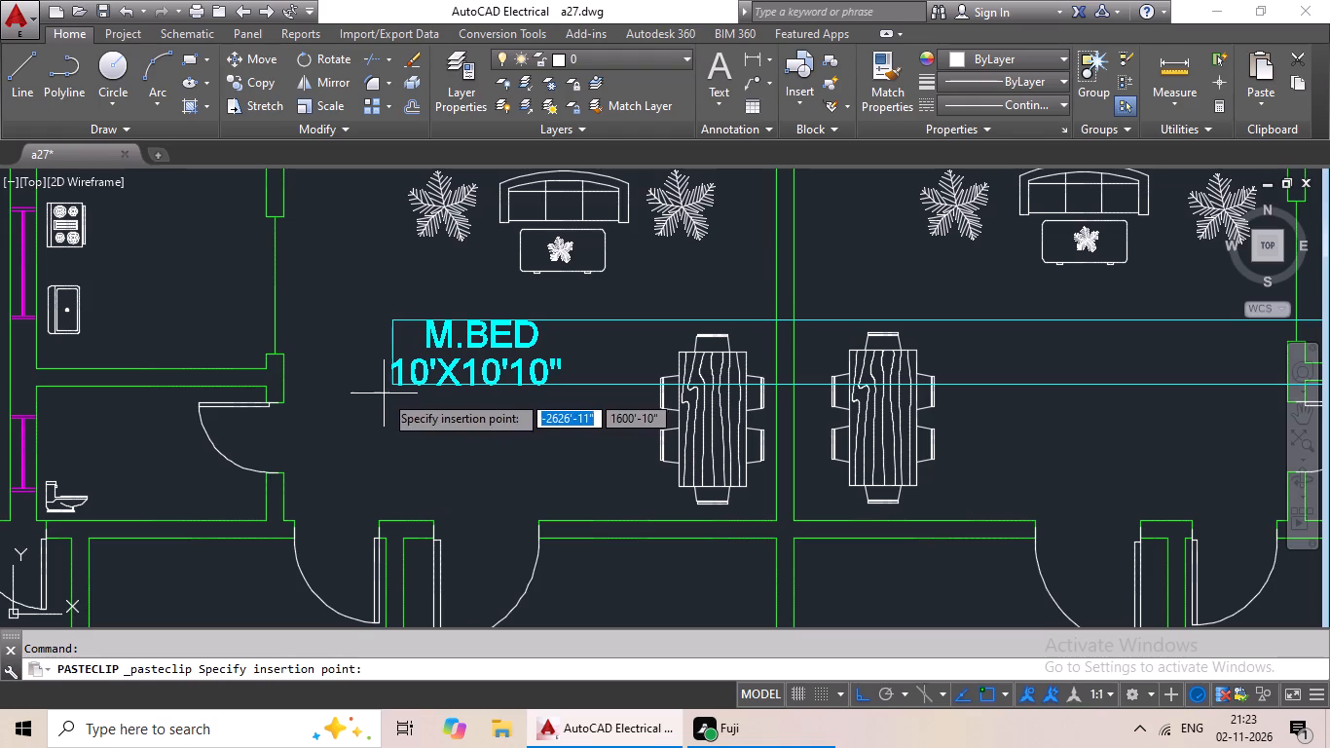
{"action": "left_click", "coordinate": [367, 396]}
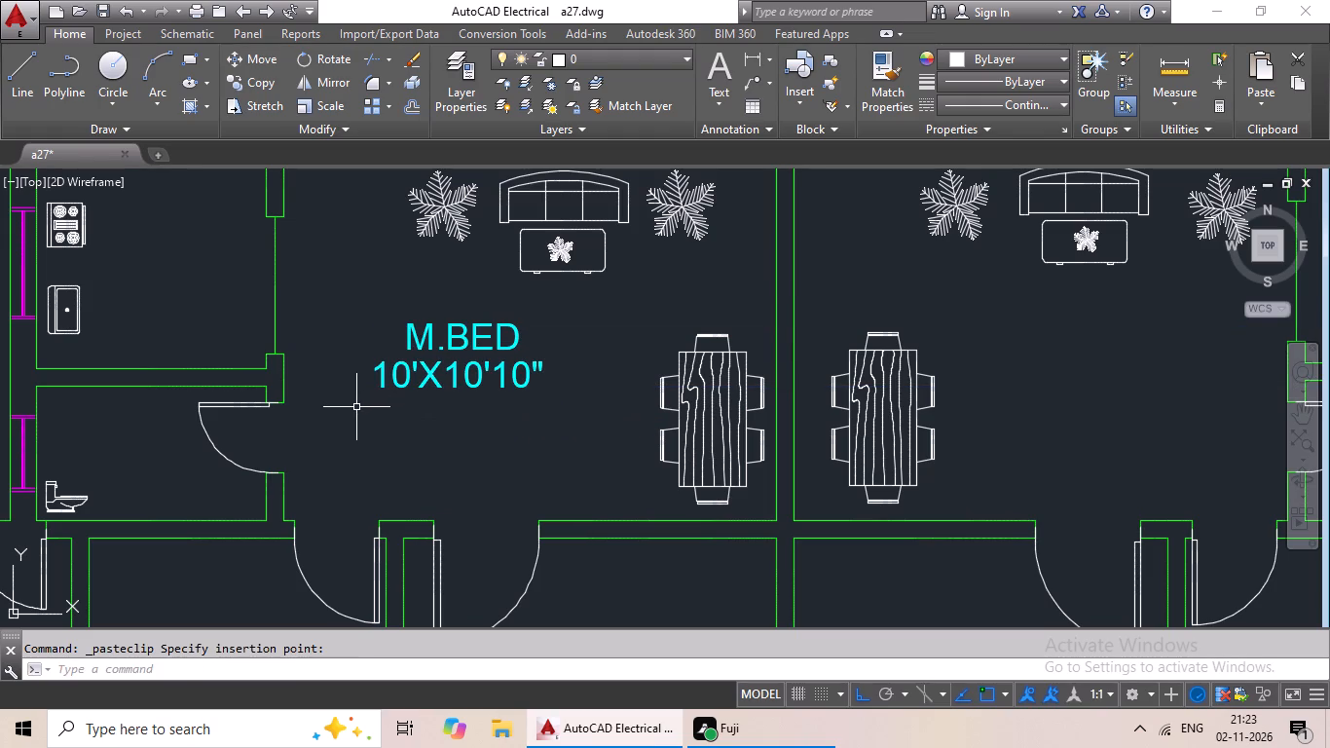
{"action": "key", "text": "ctrl+v"}
{"action": "middle_click_drag", "start_coordinate": [335, 488], "coordinate": [66, 480]}
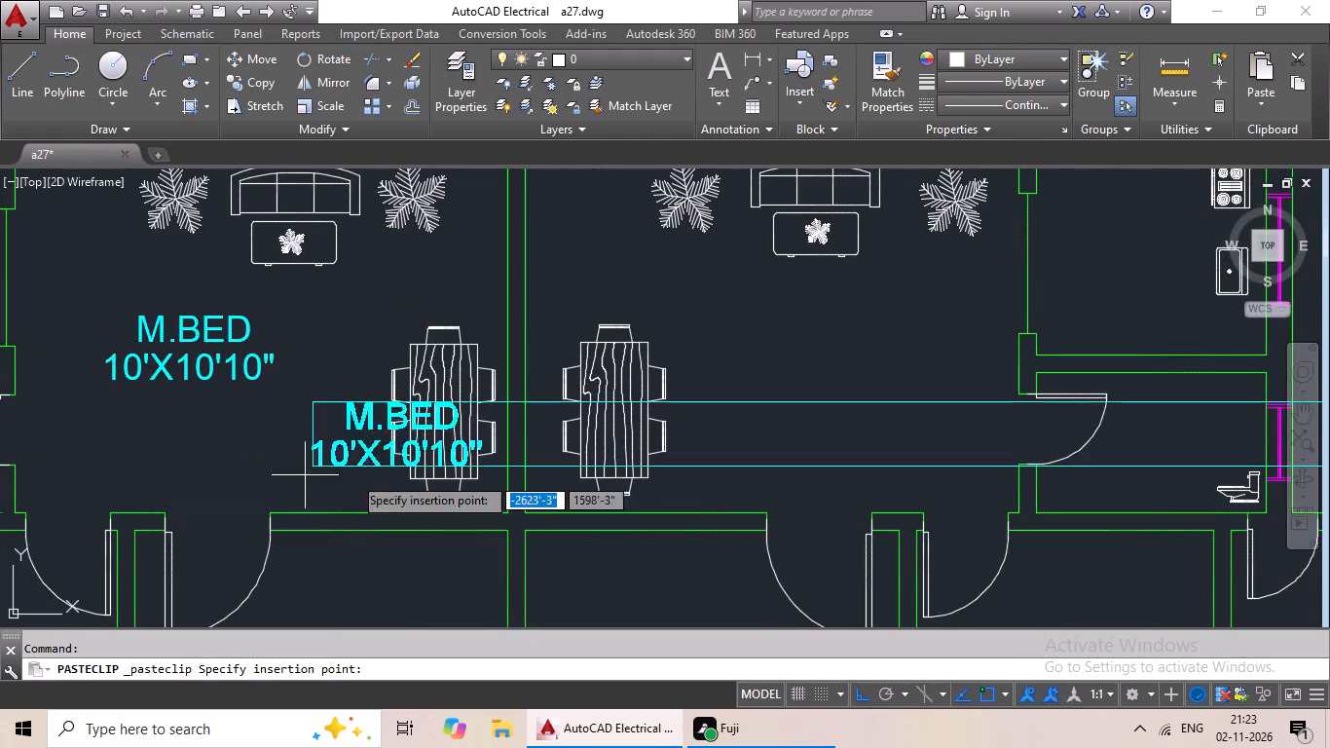
{"action": "middle_click_drag", "start_coordinate": [398, 474], "coordinate": [226, 485]}
{"action": "left_click", "coordinate": [555, 390]}
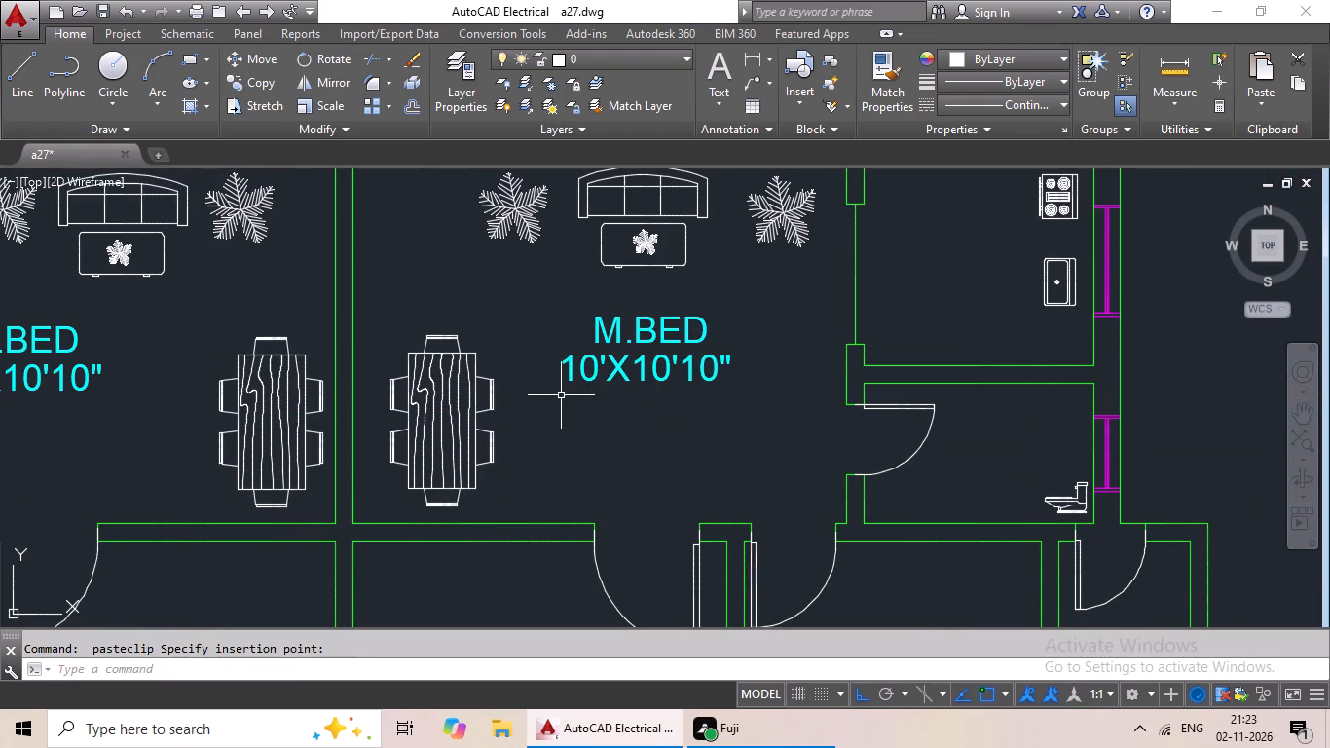
Paste a copy of the M.BED label beside the WC in the right unit's upper toilet.
{"action": "key", "text": "ctrl+v"}
{"action": "middle_click_drag", "start_coordinate": [573, 423], "coordinate": [389, 488]}
{"action": "scroll", "coordinate": [545, 480], "scroll_direction": "down", "scroll_amount": 2}
{"action": "middle_click_drag", "start_coordinate": [545, 477], "coordinate": [457, 546]}
{"action": "middle_click_drag", "start_coordinate": [509, 357], "coordinate": [473, 487]}
{"action": "middle_click_drag", "start_coordinate": [479, 466], "coordinate": [494, 424]}
{"action": "scroll", "coordinate": [483, 449], "scroll_direction": "up", "scroll_amount": 1}
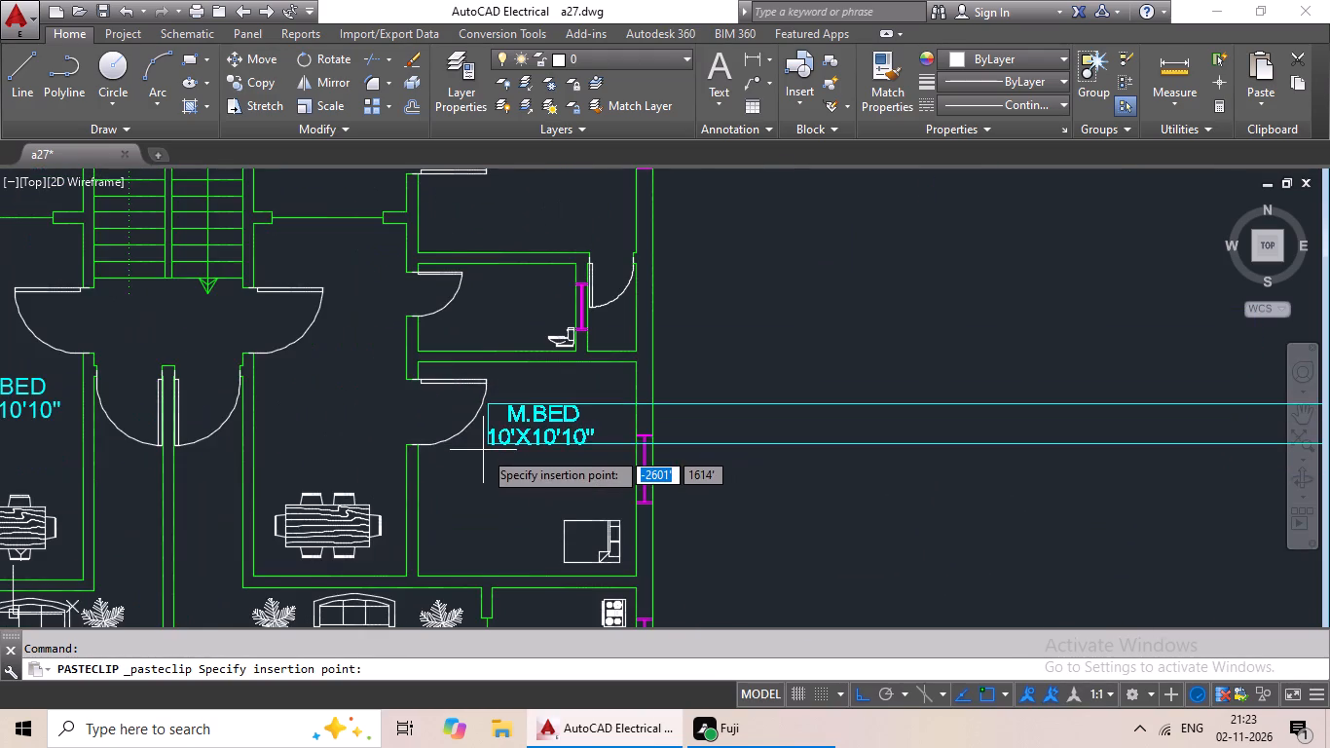
{"action": "middle_click_drag", "start_coordinate": [483, 450], "coordinate": [456, 521]}
{"action": "middle_click_drag", "start_coordinate": [456, 459], "coordinate": [442, 533]}
{"action": "middle_click_drag", "start_coordinate": [460, 517], "coordinate": [490, 436]}
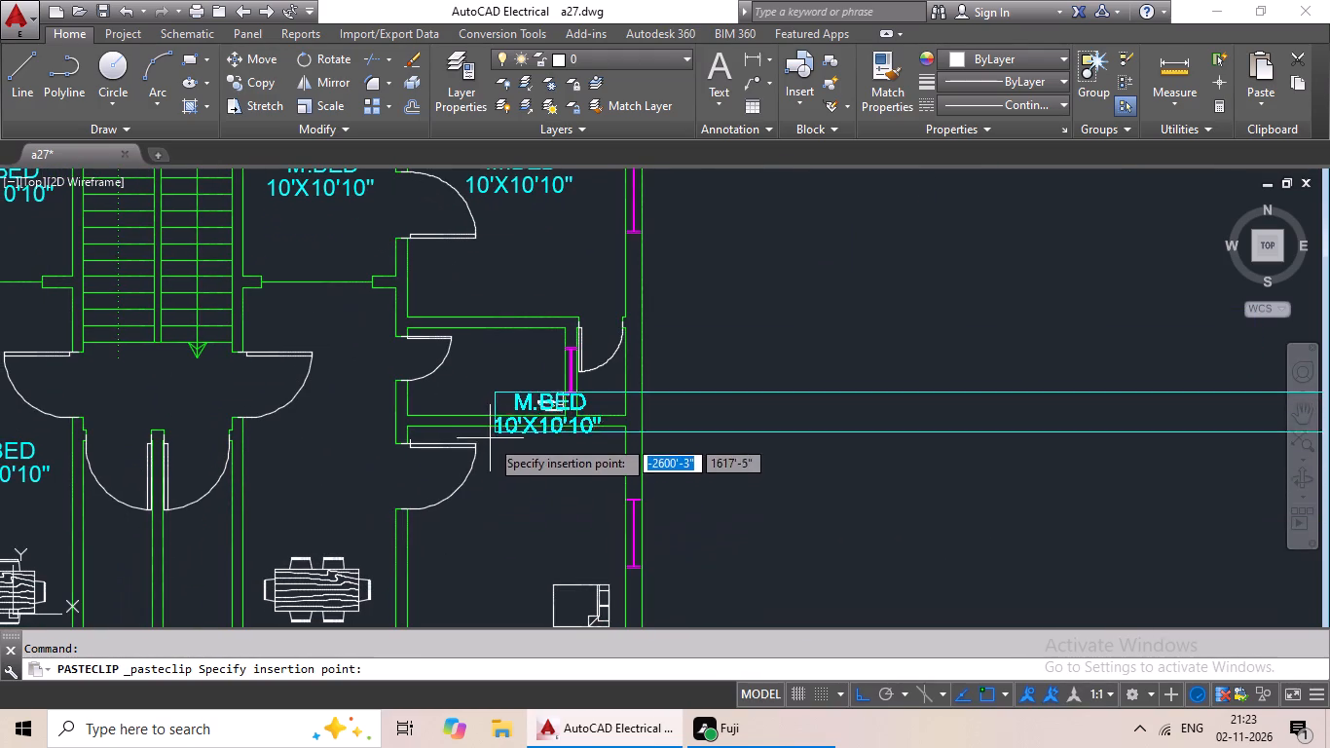
{"action": "scroll", "coordinate": [450, 368], "scroll_direction": "up", "scroll_amount": 2}
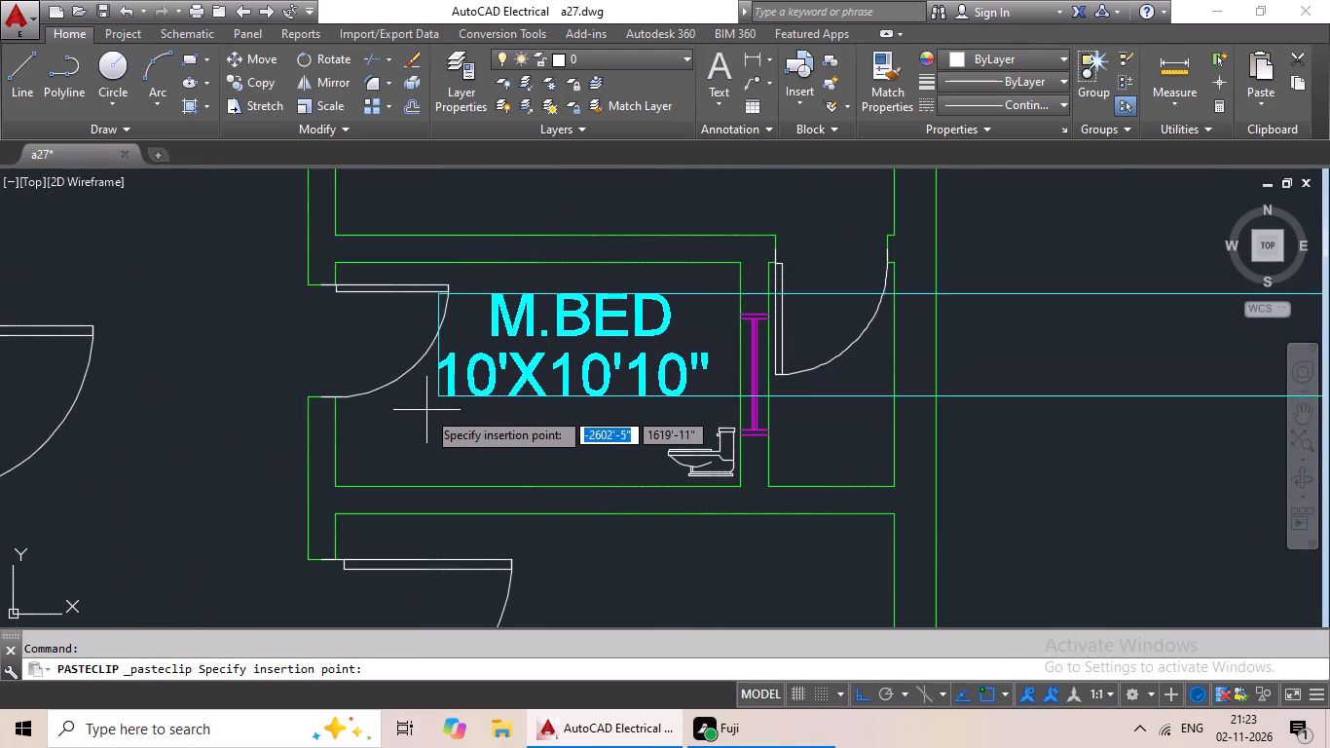
{"action": "left_click", "coordinate": [421, 444]}
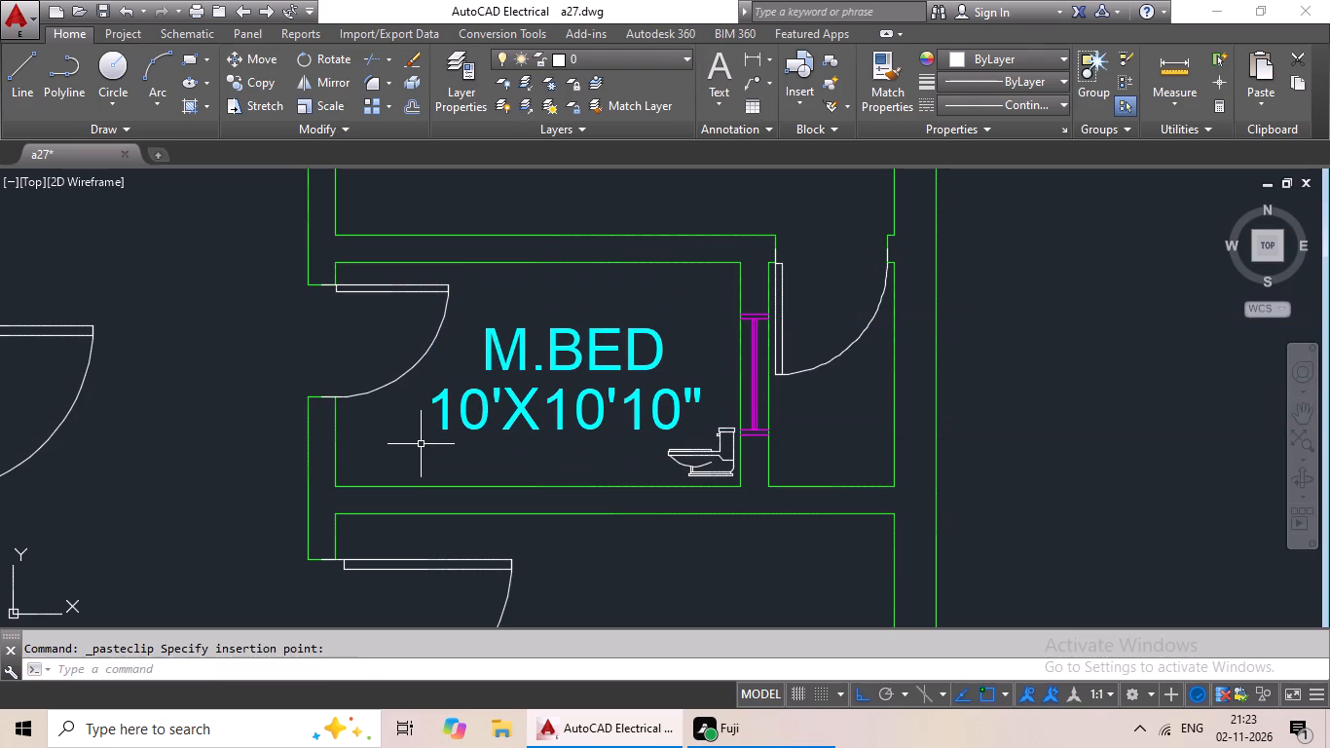
Paste a copy of the M.BED label above the bed in the right unit's bedroom below the upper toilet.
{"action": "key", "text": "ctrl+v"}
{"action": "middle_click_drag", "start_coordinate": [402, 494], "coordinate": [423, 392]}
{"action": "scroll", "coordinate": [439, 376], "scroll_direction": "down", "scroll_amount": 1}
{"action": "middle_click_drag", "start_coordinate": [443, 459], "coordinate": [471, 238]}
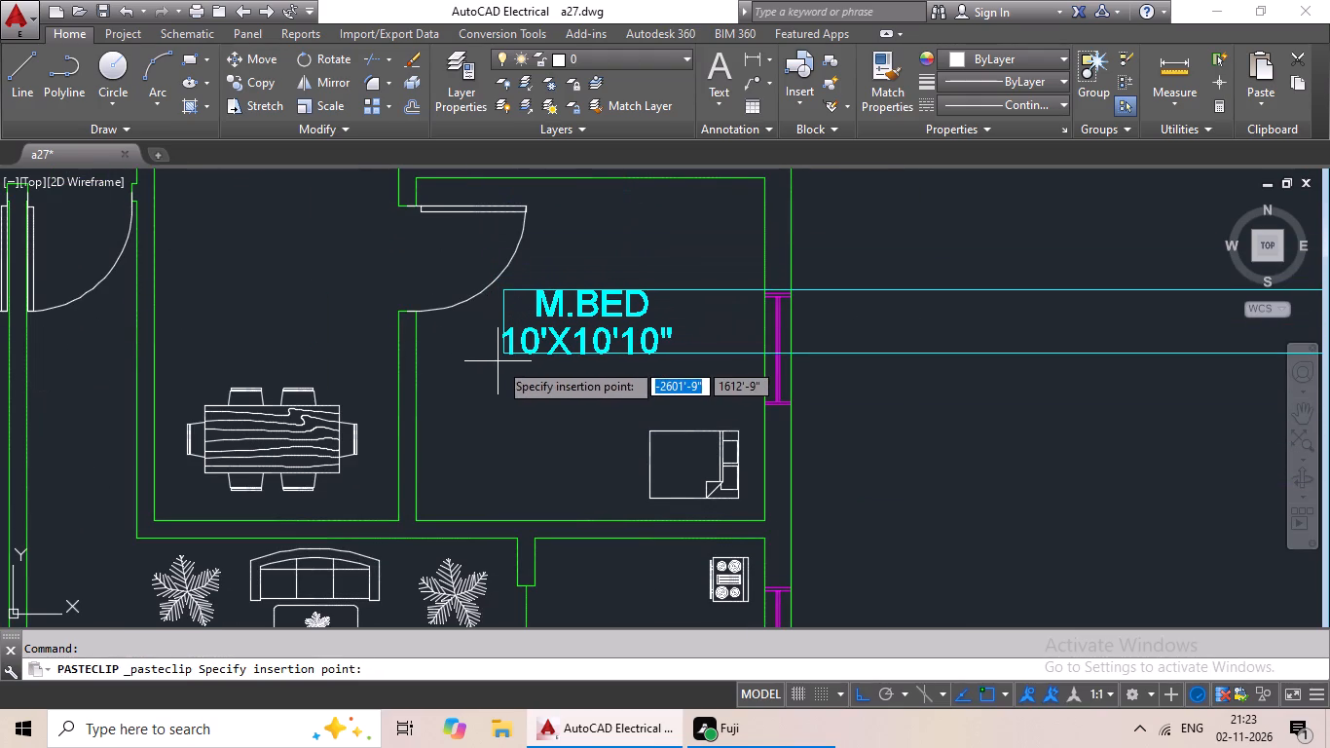
{"action": "scroll", "coordinate": [513, 355], "scroll_direction": "up", "scroll_amount": 2}
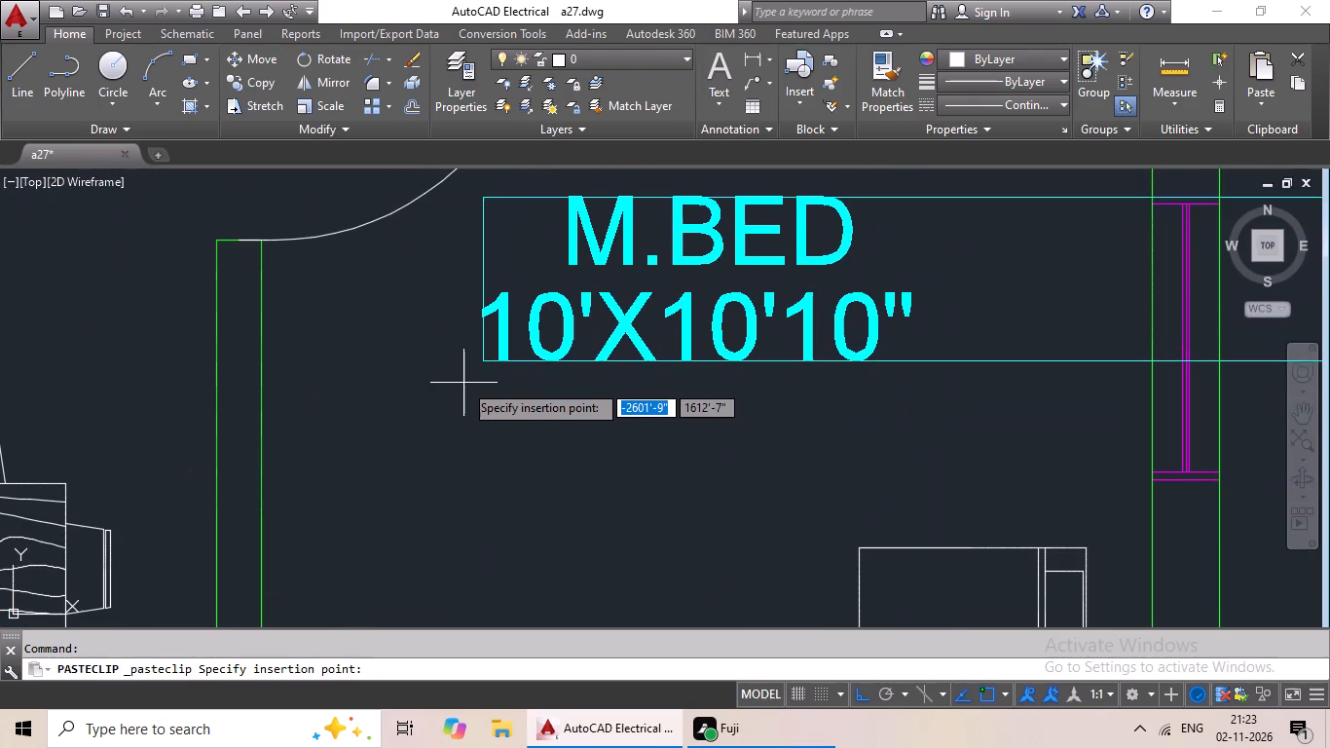
{"action": "left_click", "coordinate": [463, 383]}
Paste a copy of the M.BED label beside the sink in the right unit's lower kitchen.
{"action": "key", "text": "ctrl+v"}
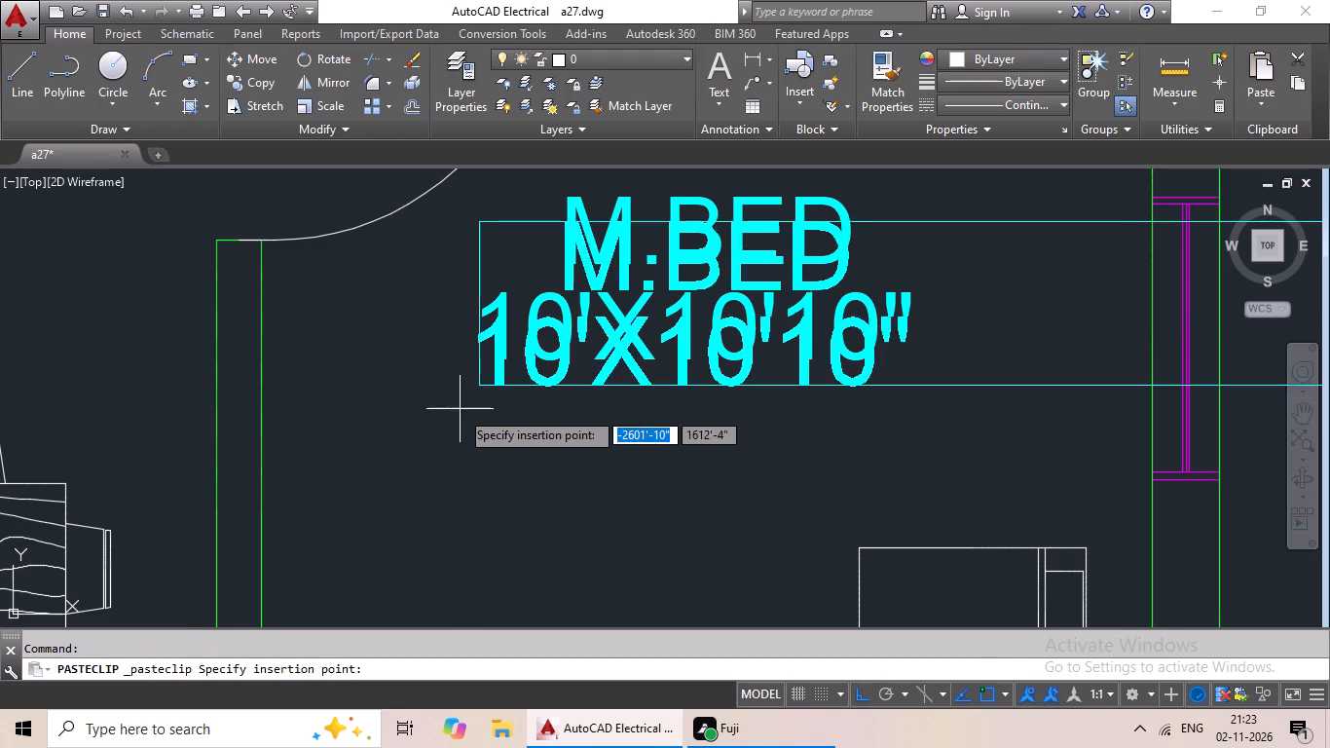
{"action": "scroll", "coordinate": [460, 418], "scroll_direction": "down", "scroll_amount": 2}
{"action": "middle_click_drag", "start_coordinate": [460, 426], "coordinate": [581, 152]}
{"action": "scroll", "coordinate": [560, 273], "scroll_direction": "down", "scroll_amount": 1}
{"action": "middle_click_drag", "start_coordinate": [548, 308], "coordinate": [585, 253]}
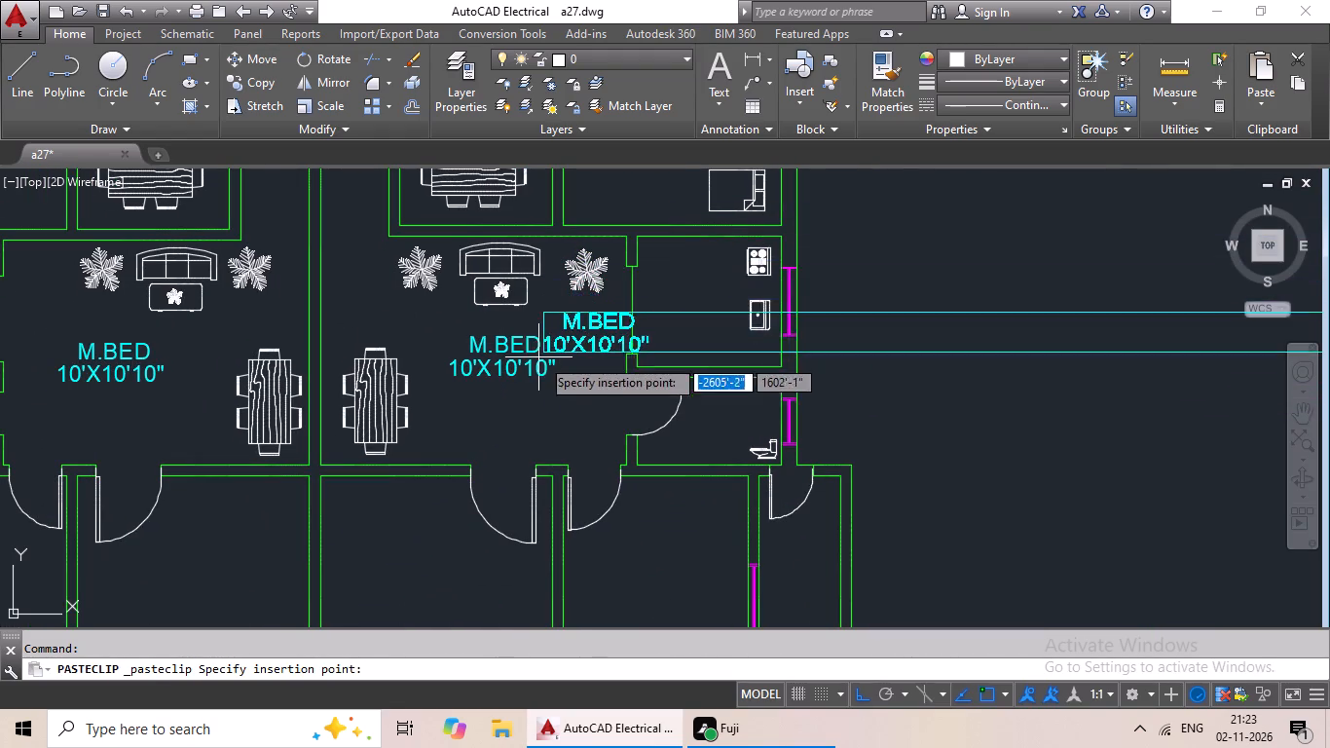
{"action": "scroll", "coordinate": [624, 312], "scroll_direction": "up", "scroll_amount": 2}
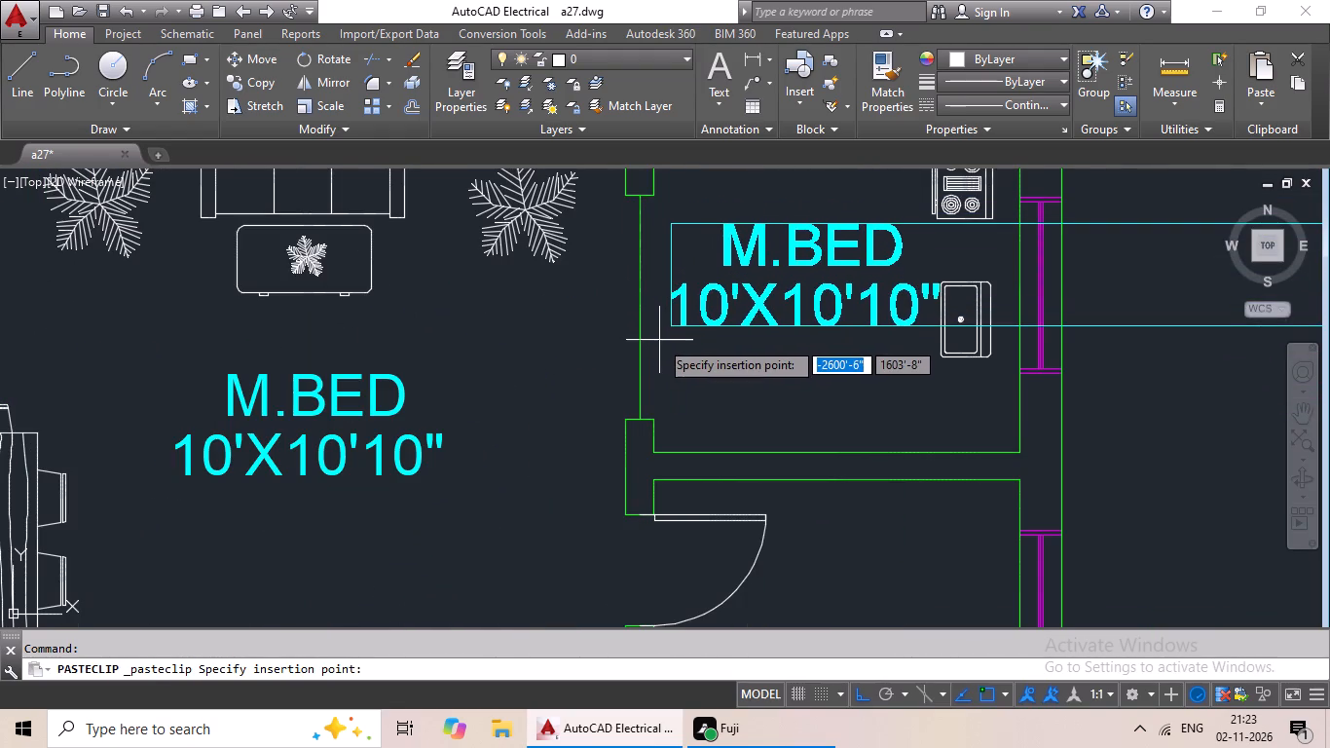
{"action": "left_click", "coordinate": [659, 345]}
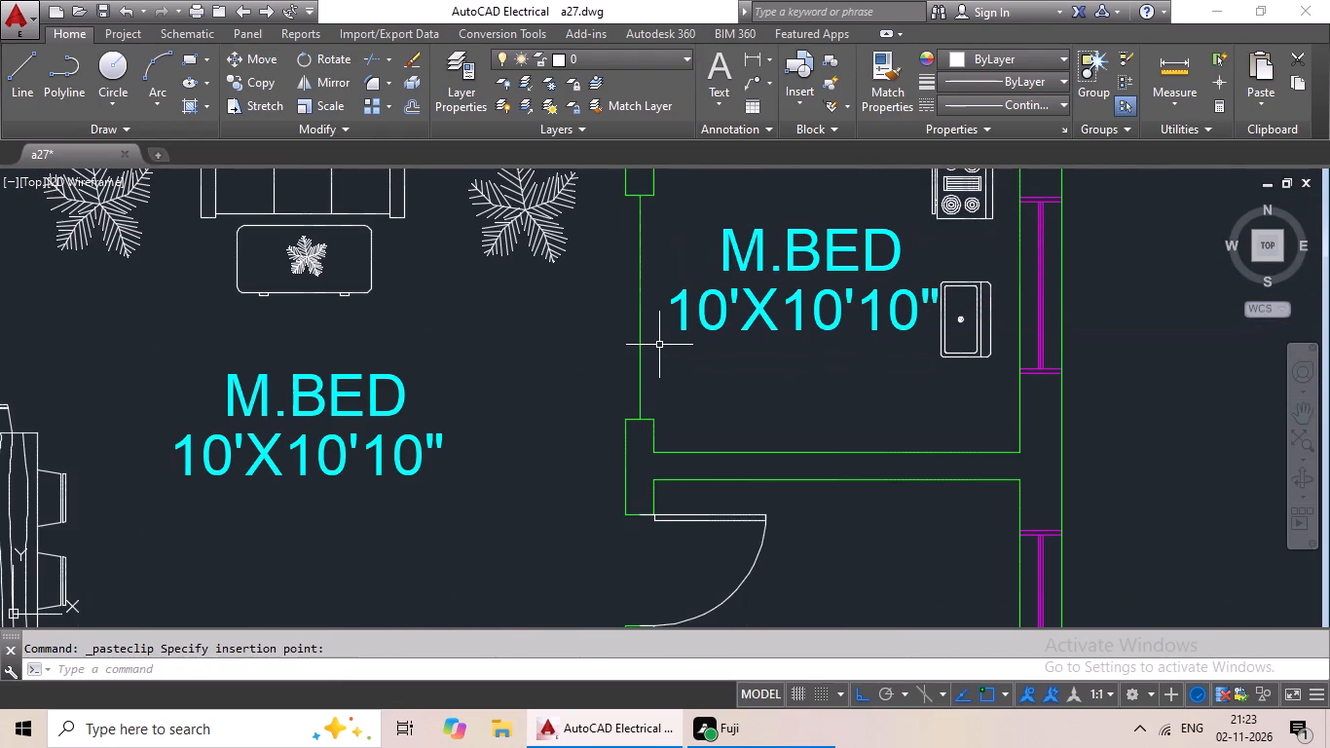
Paste a copy of the M.BED label above the WC in the right unit's lower toilet.
{"action": "key", "text": "ctrl+v"}
{"action": "middle_click_drag", "start_coordinate": [677, 390], "coordinate": [671, 289]}
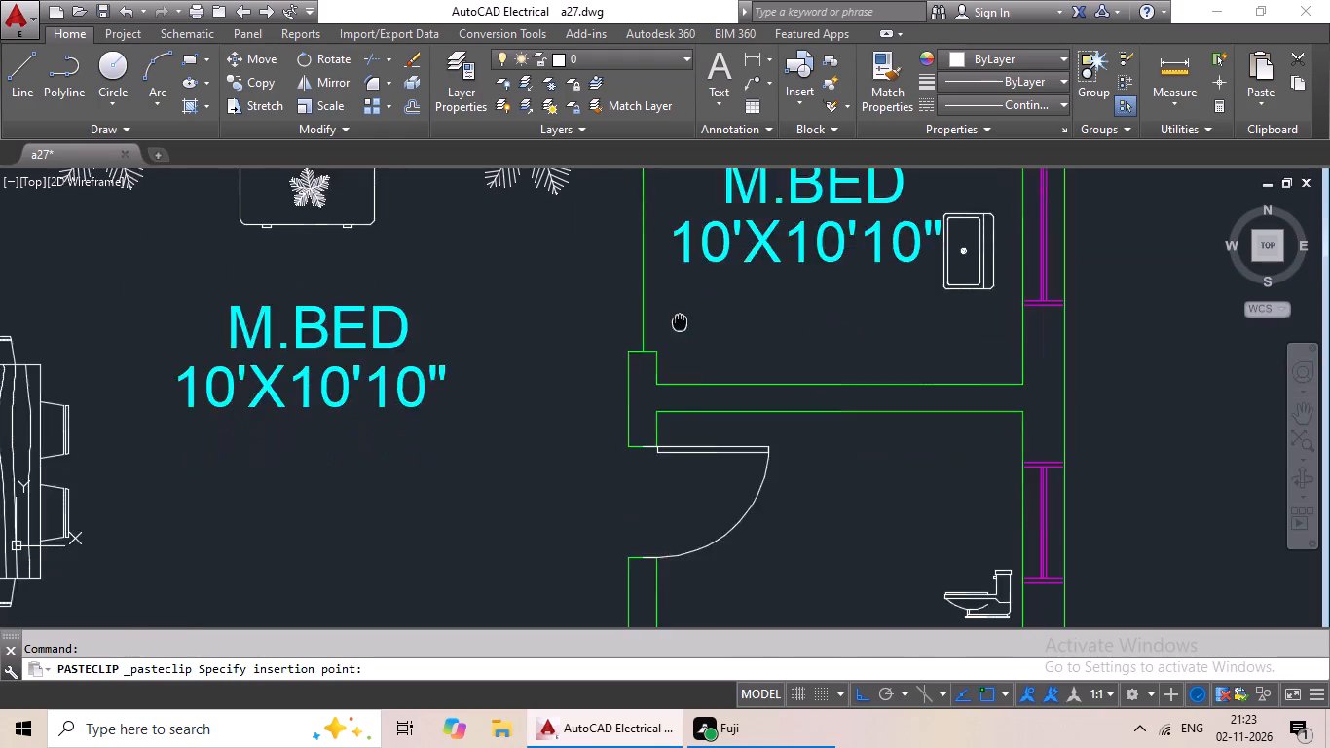
{"action": "middle_click_drag", "start_coordinate": [671, 289], "coordinate": [623, 216]}
{"action": "middle_click_drag", "start_coordinate": [693, 351], "coordinate": [565, 245]}
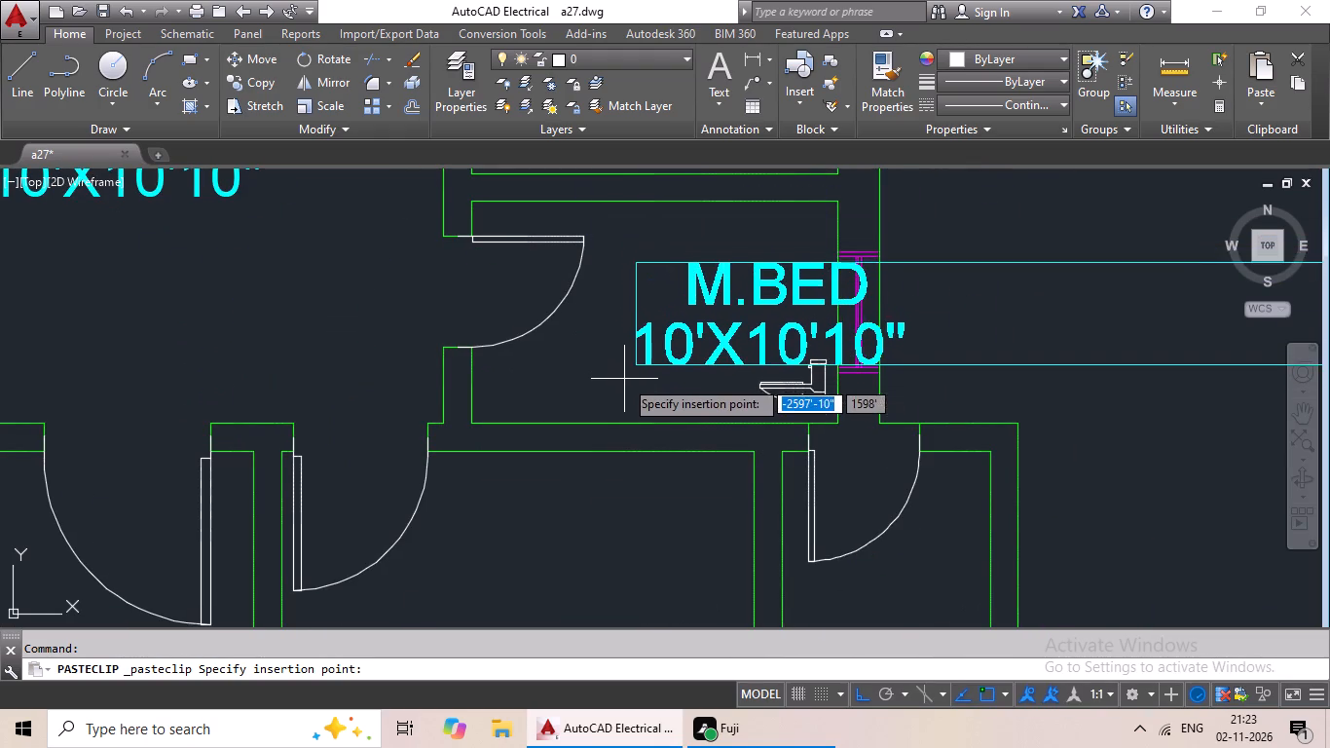
{"action": "left_click", "coordinate": [550, 362]}
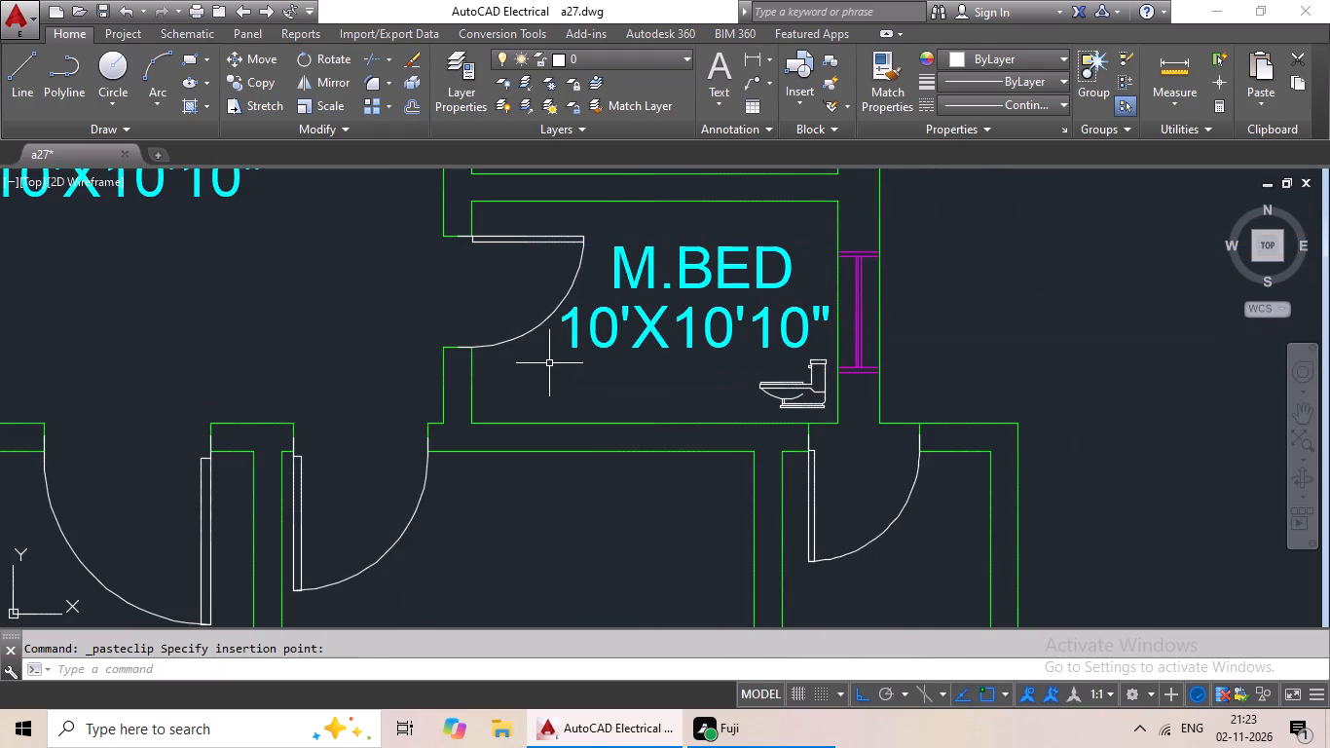
Paste copies of the M.BED label above the beds in the right unit's two bottom-row bedrooms.
{"action": "key", "text": "ctrl+v"}
{"action": "middle_click_drag", "start_coordinate": [547, 375], "coordinate": [540, 137]}
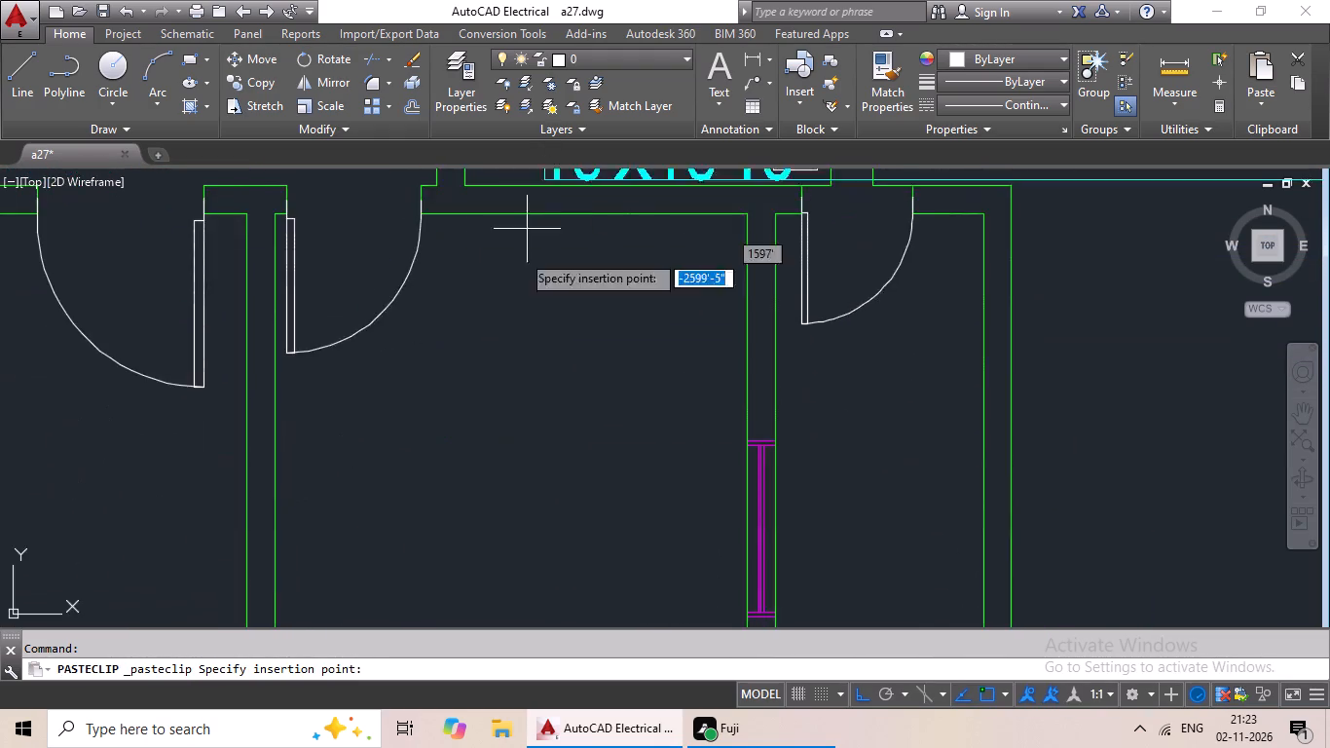
{"action": "scroll", "coordinate": [508, 362], "scroll_direction": "down", "scroll_amount": 2}
{"action": "middle_click_drag", "start_coordinate": [508, 372], "coordinate": [548, 330]}
{"action": "scroll", "coordinate": [507, 360], "scroll_direction": "up", "scroll_amount": 2}
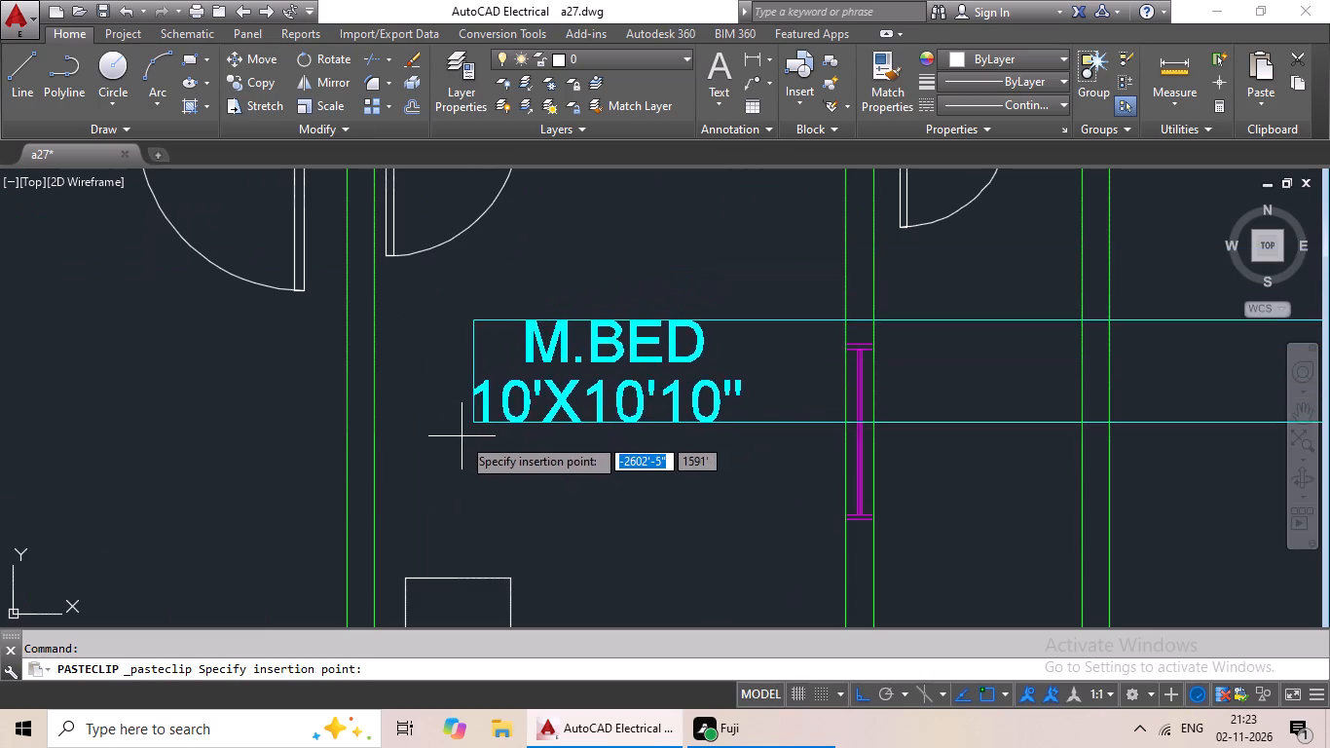
{"action": "left_click", "coordinate": [452, 443]}
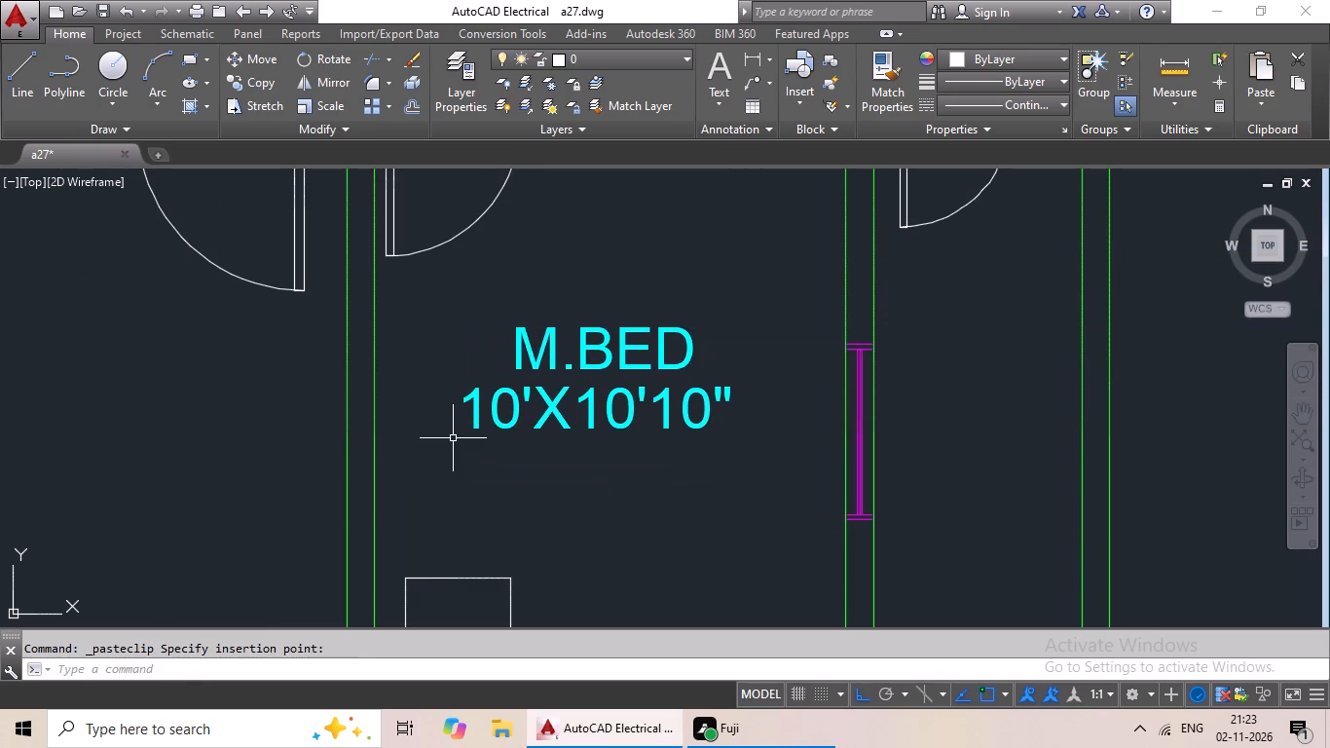
{"action": "key", "text": "ctrl+v"}
{"action": "scroll", "coordinate": [370, 435], "scroll_direction": "down", "scroll_amount": 2}
{"action": "left_click", "coordinate": [180, 442]}
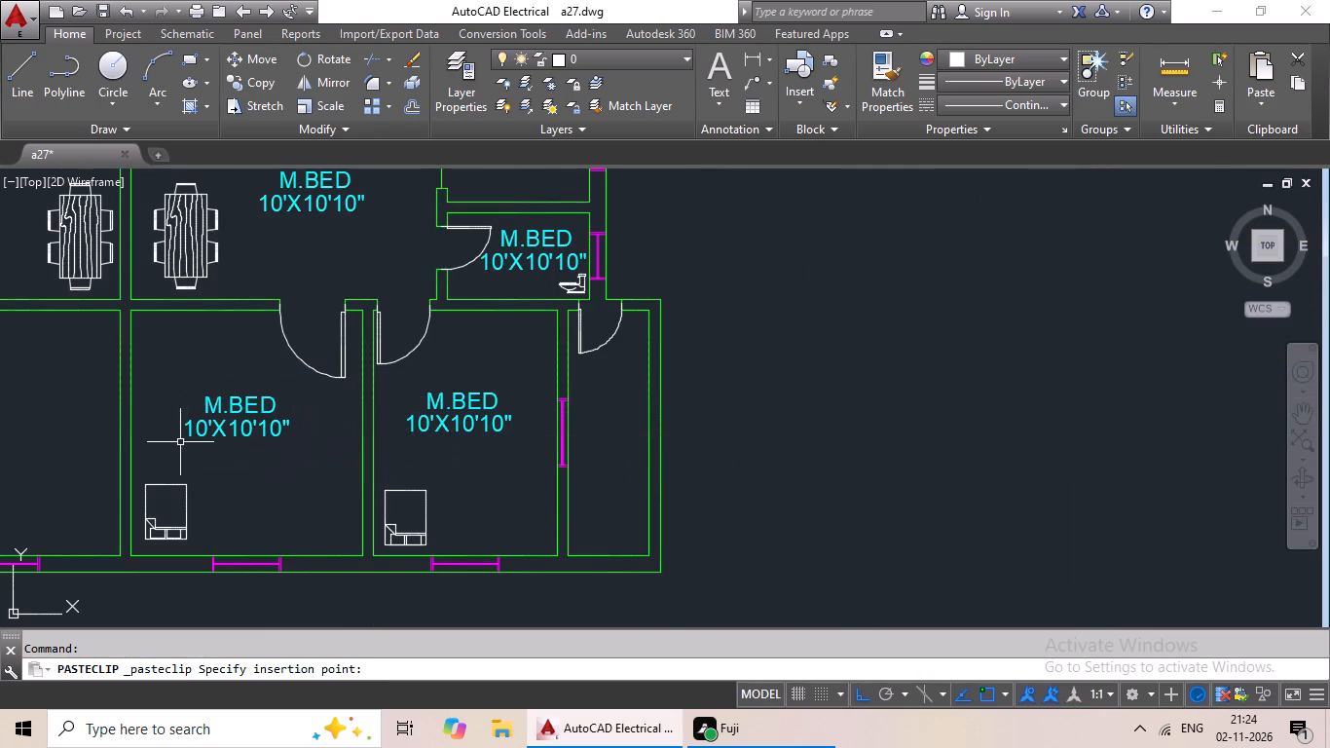
Paste copies of the M.BED label above the beds in the left unit's two bottom-row bedrooms.
{"action": "key", "text": "ctrl+v"}
{"action": "scroll", "coordinate": [136, 500], "scroll_direction": "down", "scroll_amount": 1}
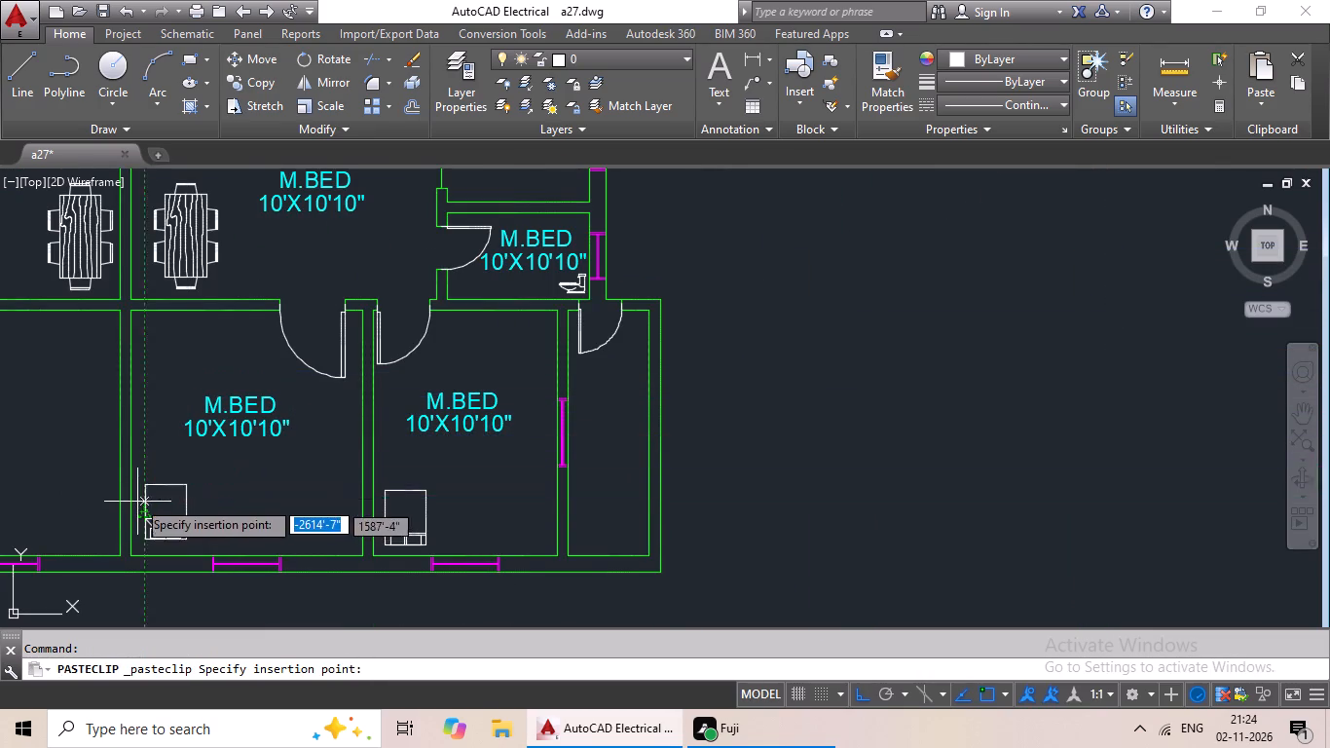
{"action": "middle_click_drag", "start_coordinate": [144, 497], "coordinate": [454, 437]}
{"action": "left_click", "coordinate": [334, 410]}
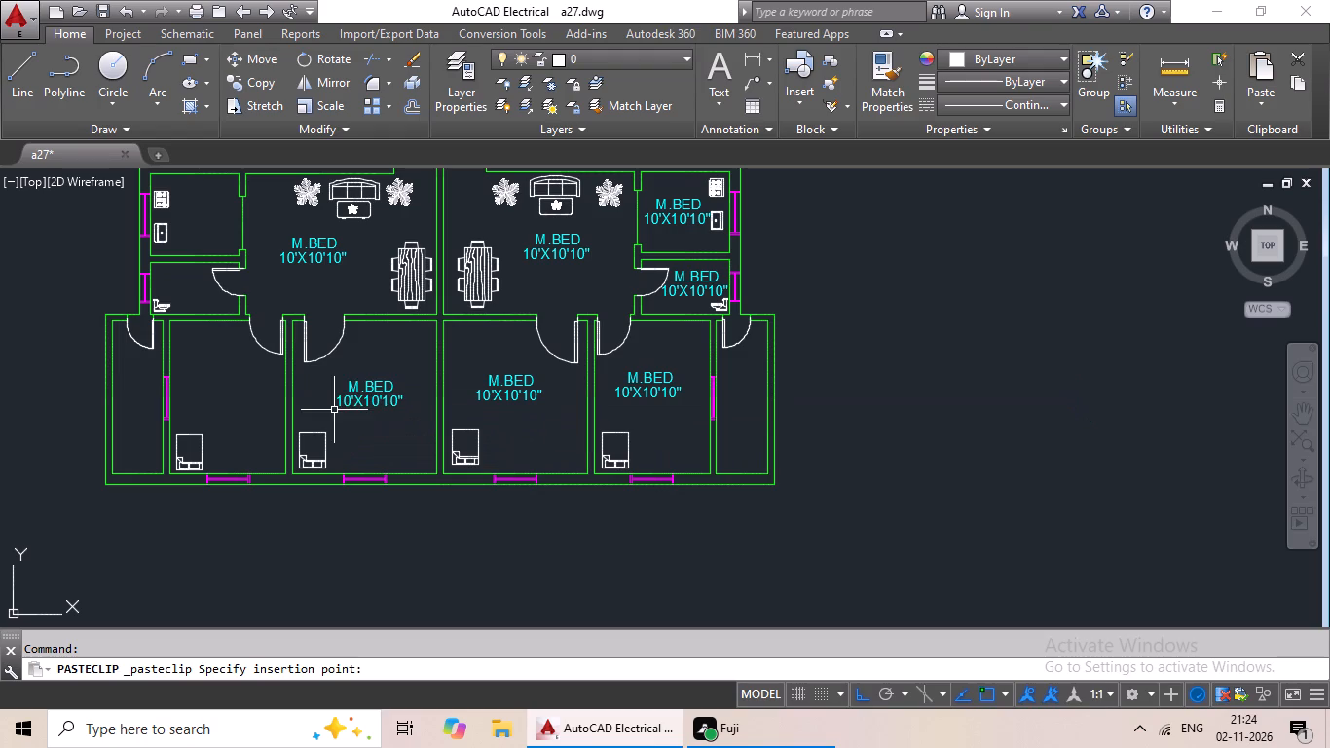
{"action": "key", "text": "ctrl+v"}
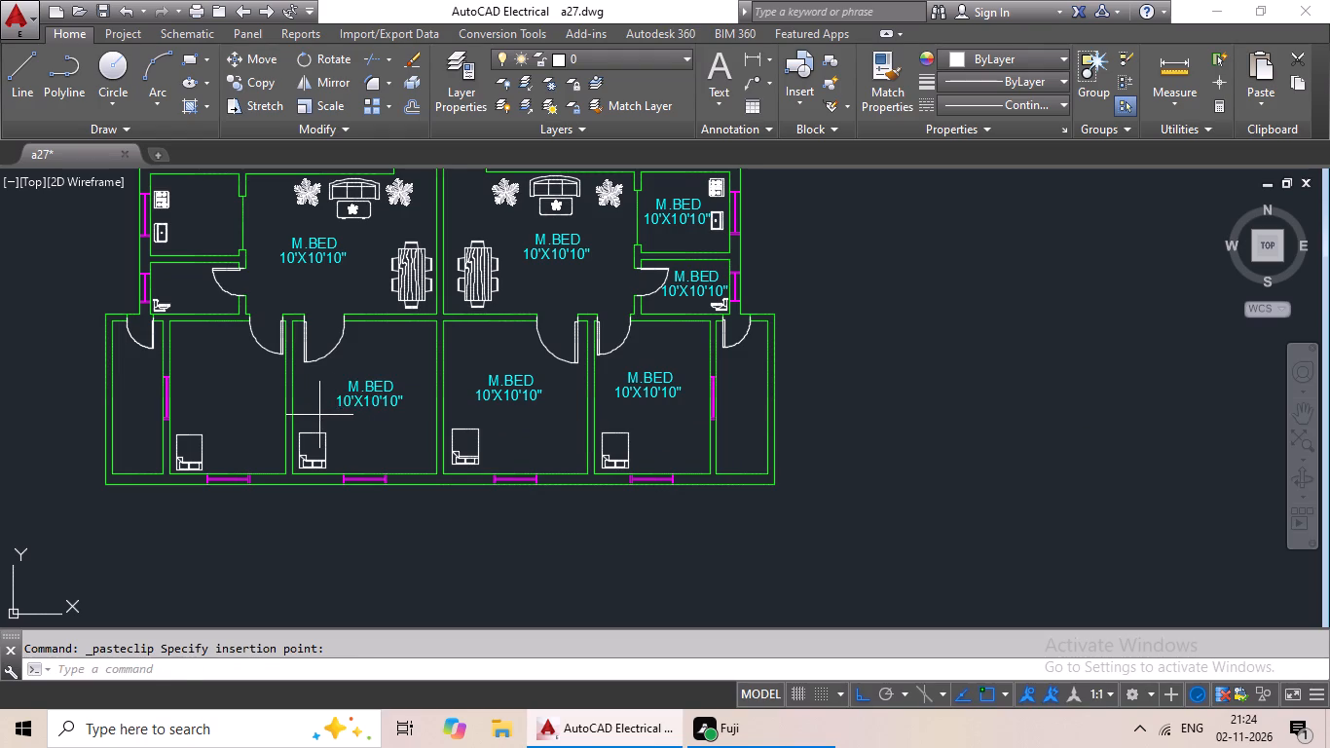
{"action": "middle_click_drag", "start_coordinate": [258, 408], "coordinate": [375, 407]}
{"action": "left_click", "coordinate": [311, 400]}
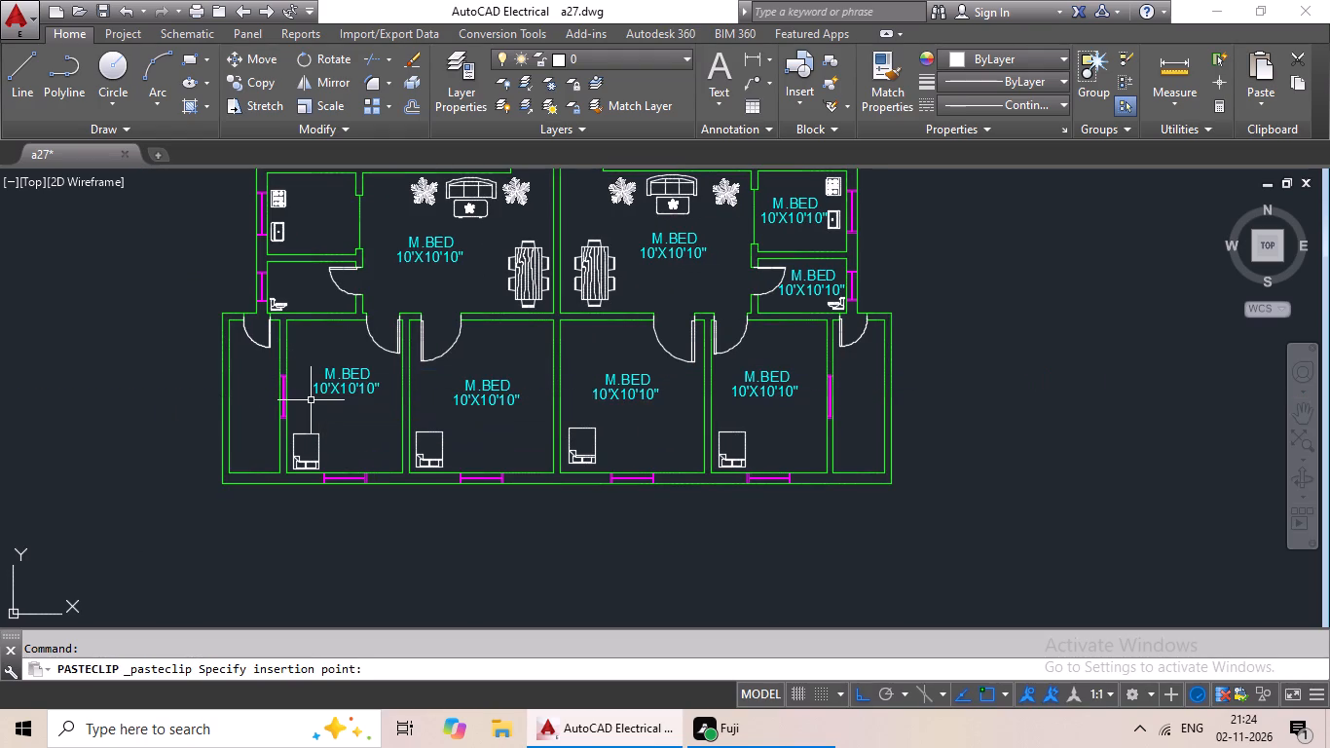
Paste copies of the M.BED label in the left unit's lower kitchen and the lower toilet beneath it.
{"action": "key", "text": "ctrl+v"}
{"action": "middle_click_drag", "start_coordinate": [344, 400], "coordinate": [362, 489]}
{"action": "scroll", "coordinate": [303, 315], "scroll_direction": "up", "scroll_amount": 3}
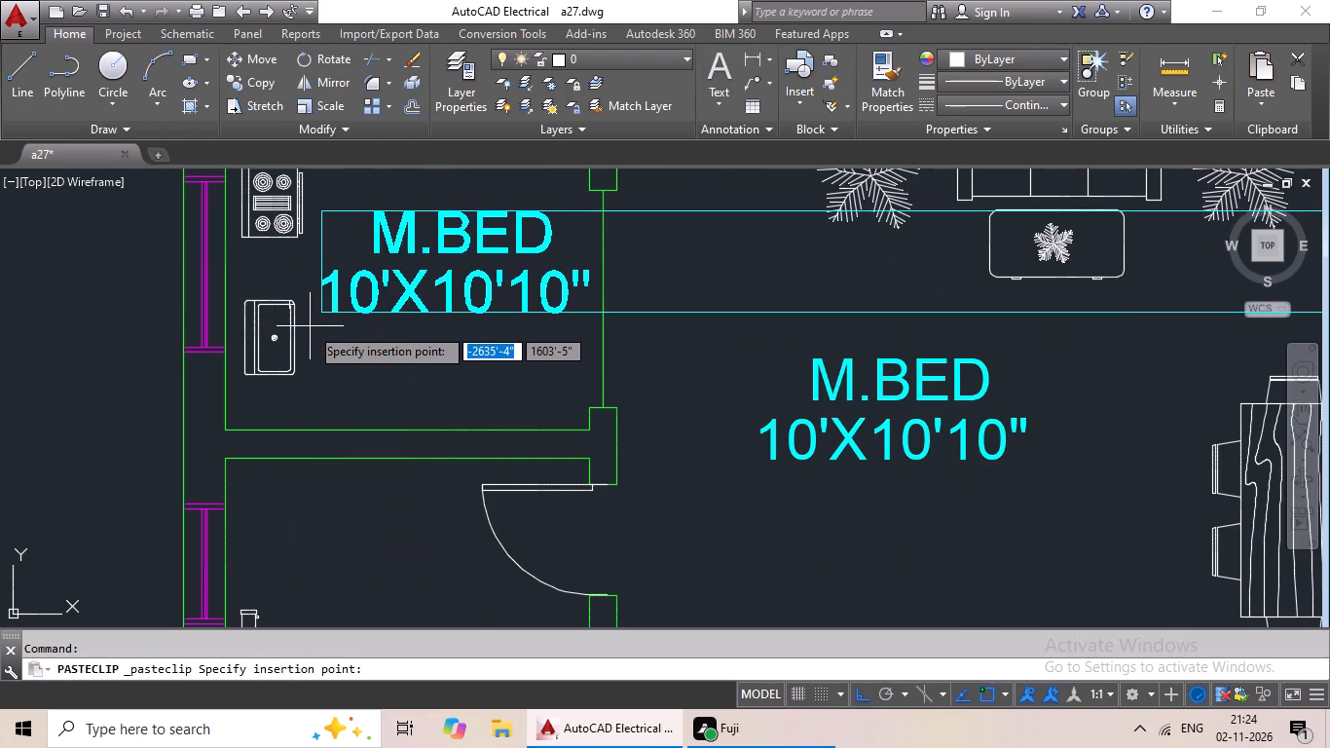
{"action": "left_click", "coordinate": [307, 327]}
{"action": "key", "text": "ctrl+v"}
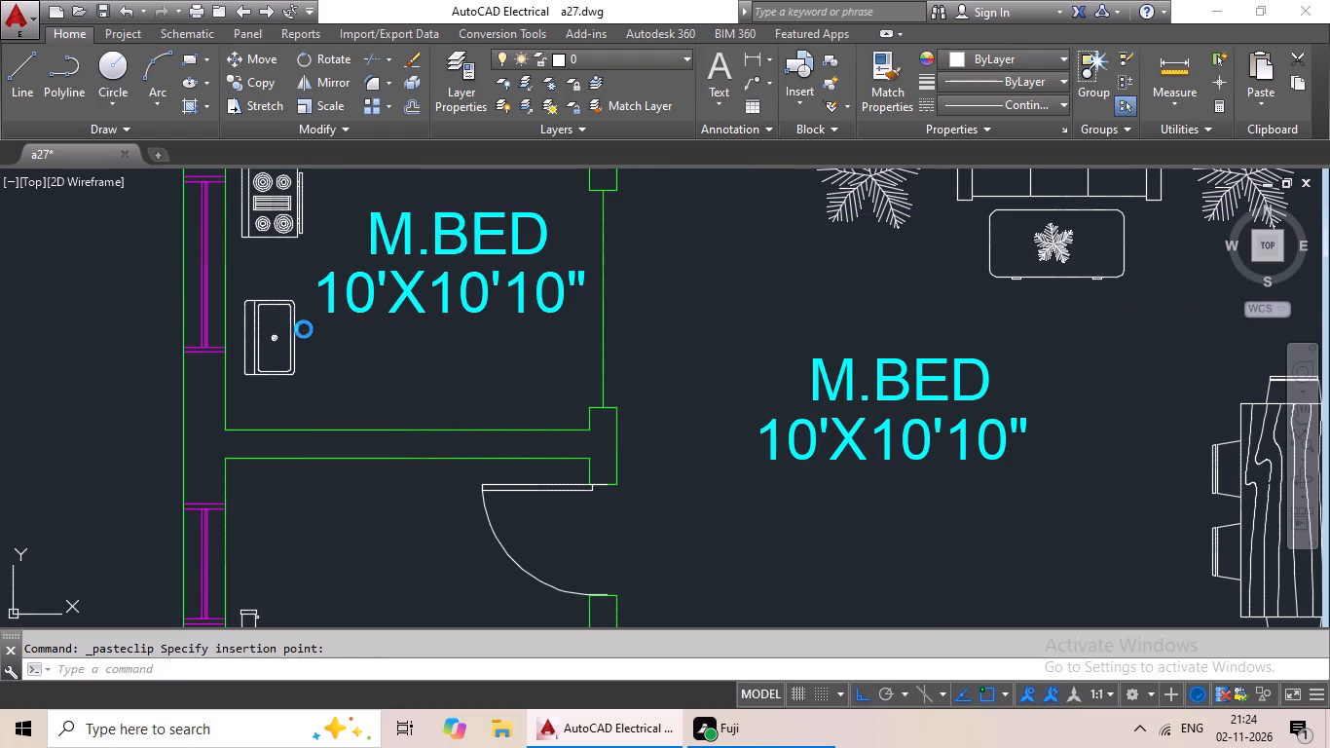
{"action": "middle_click_drag", "start_coordinate": [300, 345], "coordinate": [317, 135]}
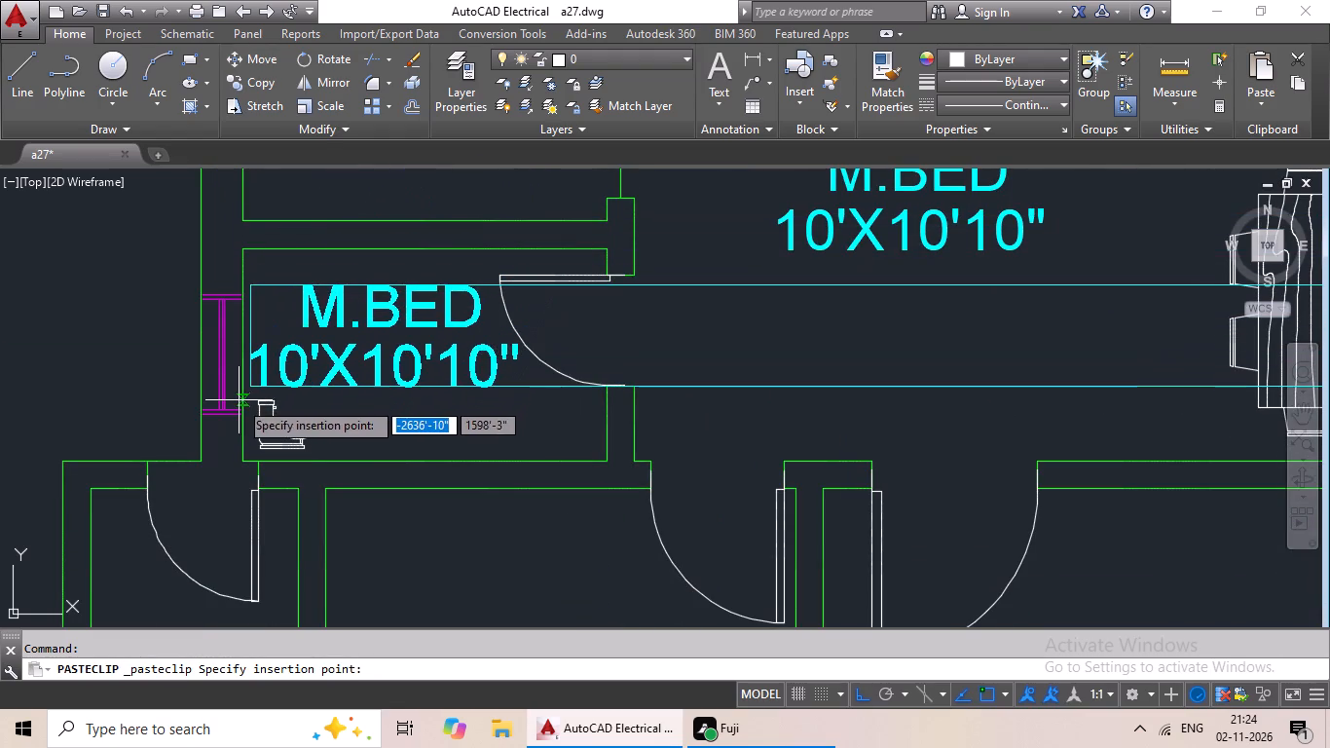
{"action": "left_click", "coordinate": [239, 400]}
Paste a copy of the M.BED label on the landing at the top of the central staircase.
{"action": "key", "text": "ctrl+v"}
{"action": "scroll", "coordinate": [324, 368], "scroll_direction": "down", "scroll_amount": 2, "text": "ctrl"}
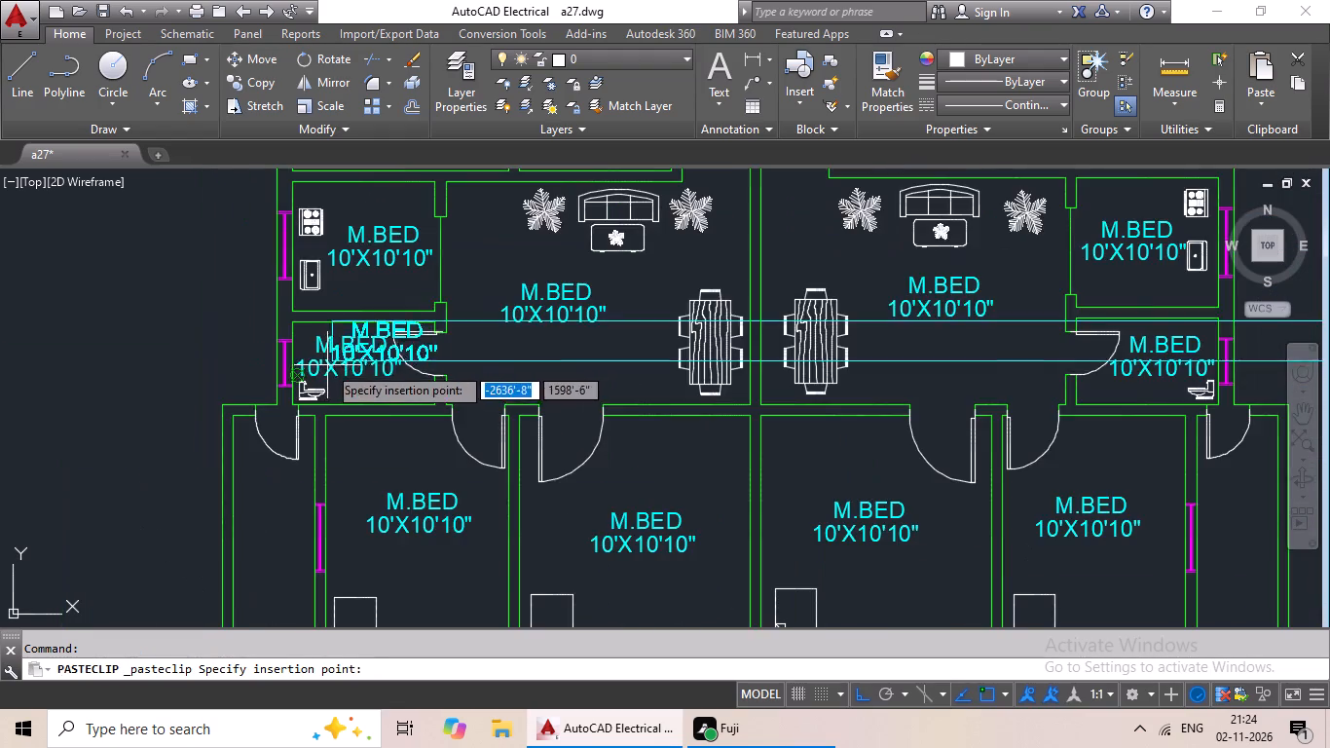
{"action": "middle_click_drag", "start_coordinate": [336, 351], "coordinate": [341, 465]}
{"action": "scroll", "coordinate": [363, 350], "scroll_direction": "down", "scroll_amount": 1}
{"action": "middle_click_drag", "start_coordinate": [381, 382], "coordinate": [290, 461]}
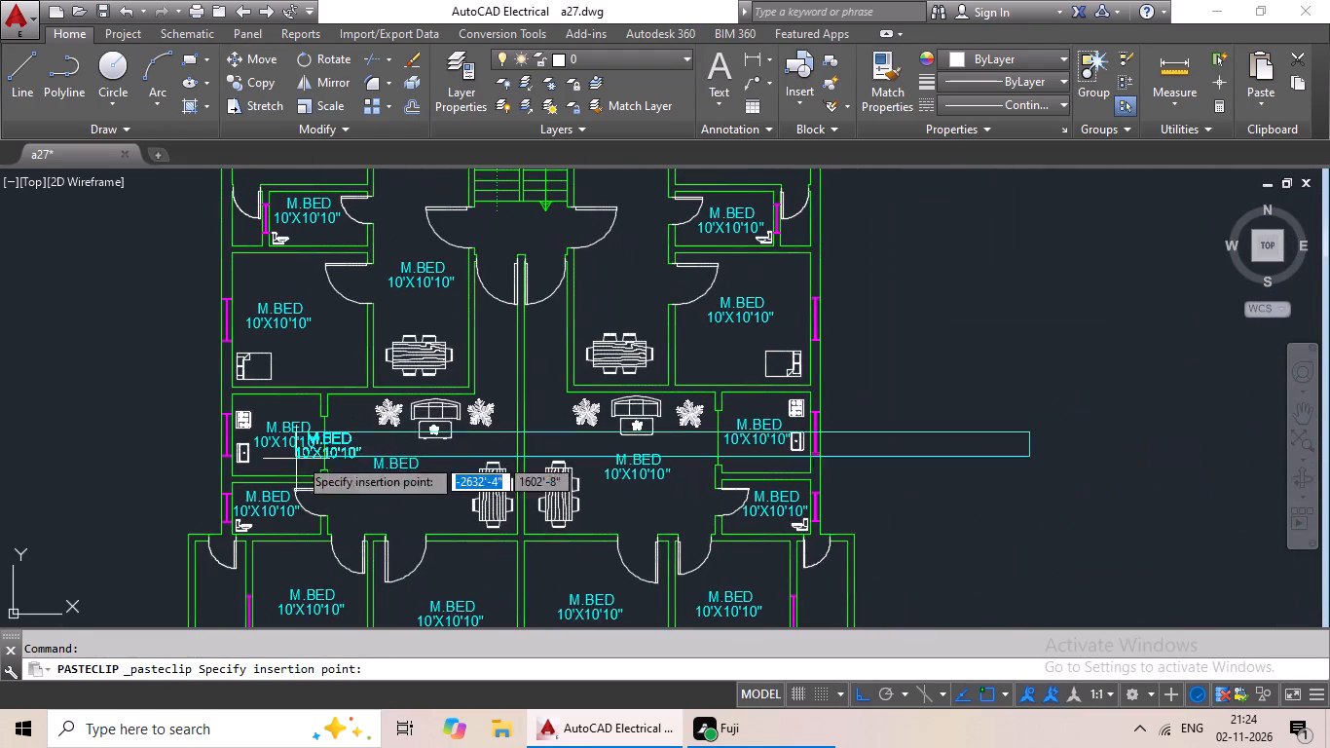
{"action": "scroll", "coordinate": [383, 420], "scroll_direction": "down", "scroll_amount": 1}
{"action": "middle_click_drag", "start_coordinate": [373, 449], "coordinate": [352, 493]}
{"action": "middle_click_drag", "start_coordinate": [374, 466], "coordinate": [370, 497]}
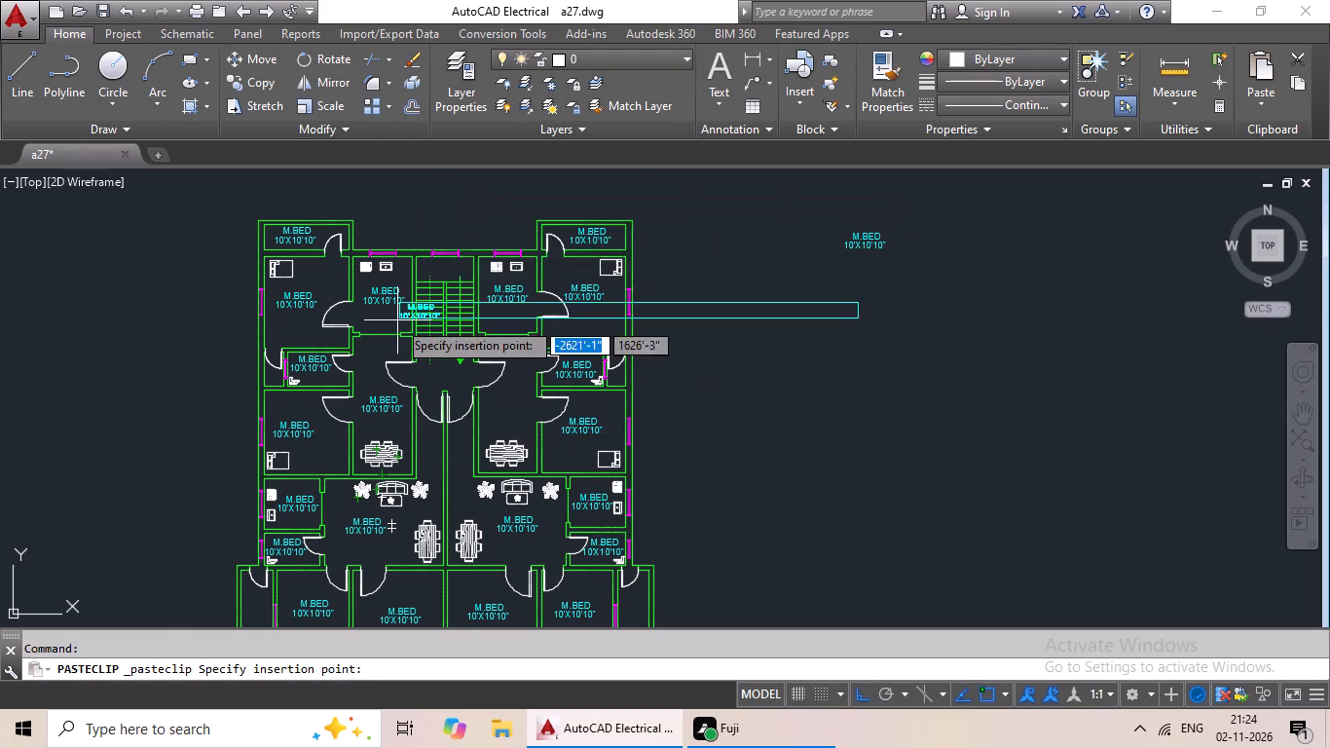
{"action": "scroll", "coordinate": [402, 315], "scroll_direction": "up", "scroll_amount": 4}
{"action": "middle_click_drag", "start_coordinate": [432, 258], "coordinate": [401, 432]}
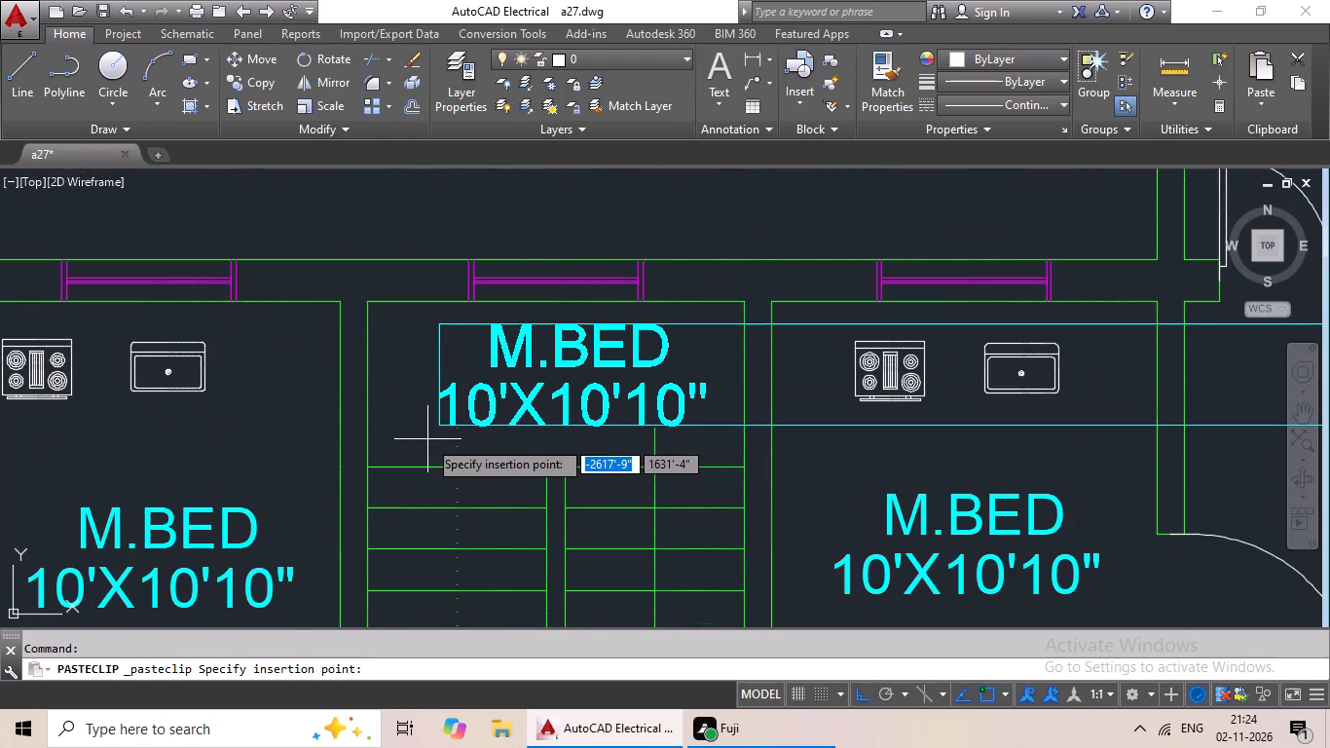
{"action": "left_click", "coordinate": [409, 434]}
Paste a copy of the M.BED label above the upper dining table in the right unit.
{"action": "scroll", "coordinate": [704, 499], "scroll_direction": "down", "scroll_amount": 1}
{"action": "middle_click_drag", "start_coordinate": [788, 508], "coordinate": [785, 505]}
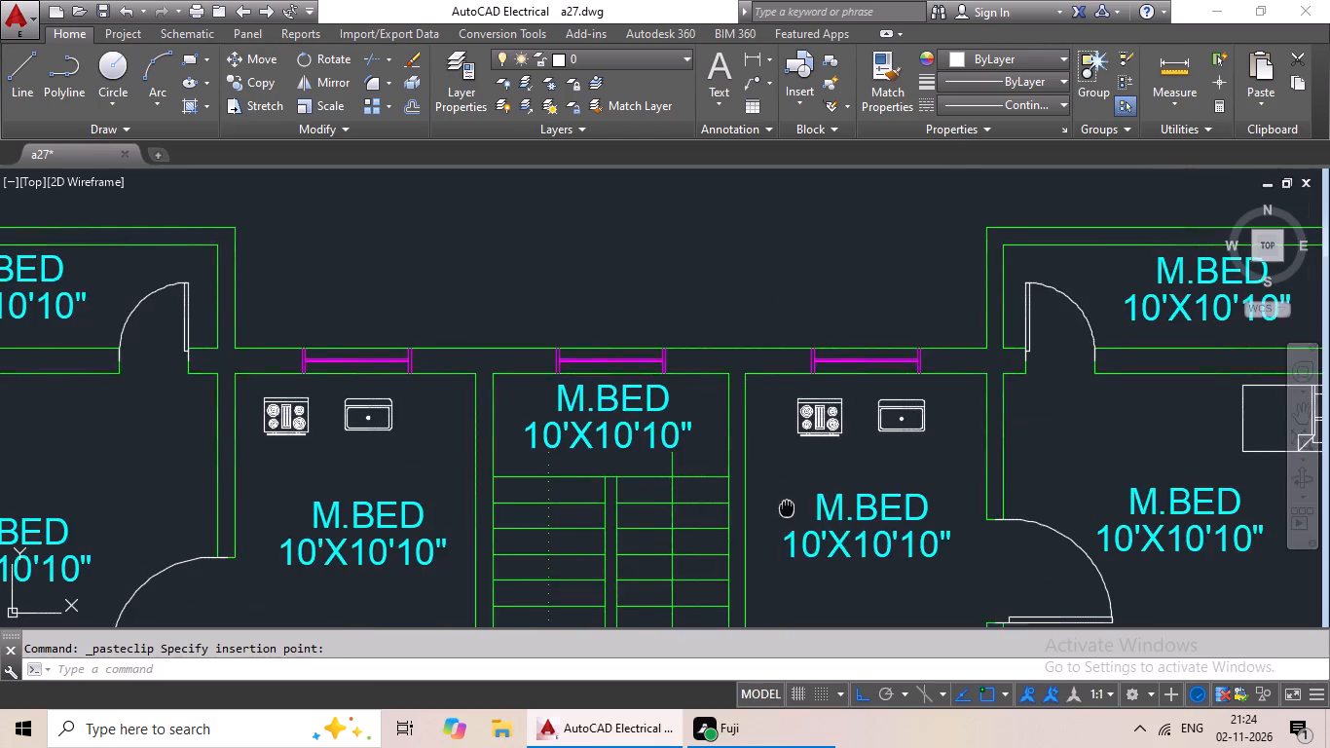
{"action": "middle_click_drag", "start_coordinate": [785, 505], "coordinate": [695, 418]}
{"action": "scroll", "coordinate": [694, 417], "scroll_direction": "down", "scroll_amount": 2}
{"action": "middle_click_drag", "start_coordinate": [759, 464], "coordinate": [781, 348]}
{"action": "scroll", "coordinate": [744, 340], "scroll_direction": "down", "scroll_amount": 1}
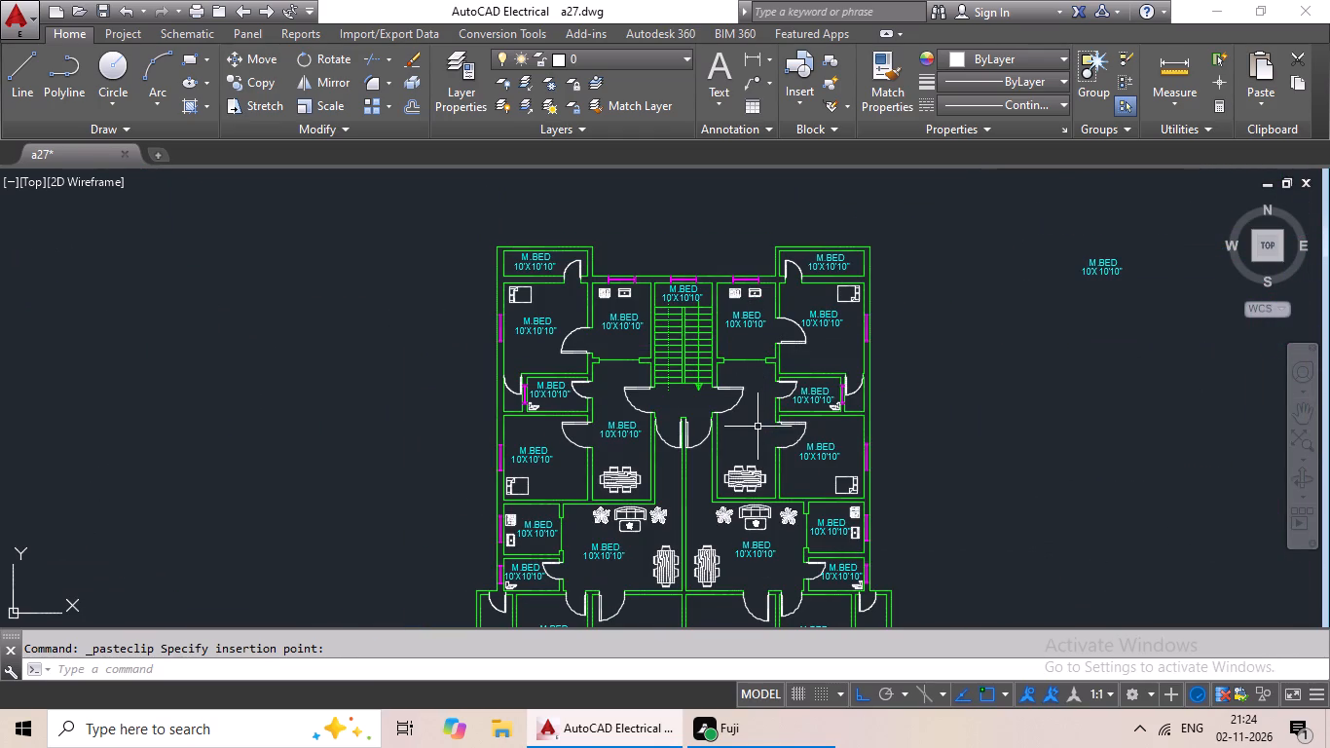
{"action": "key", "text": "ctrl+v"}
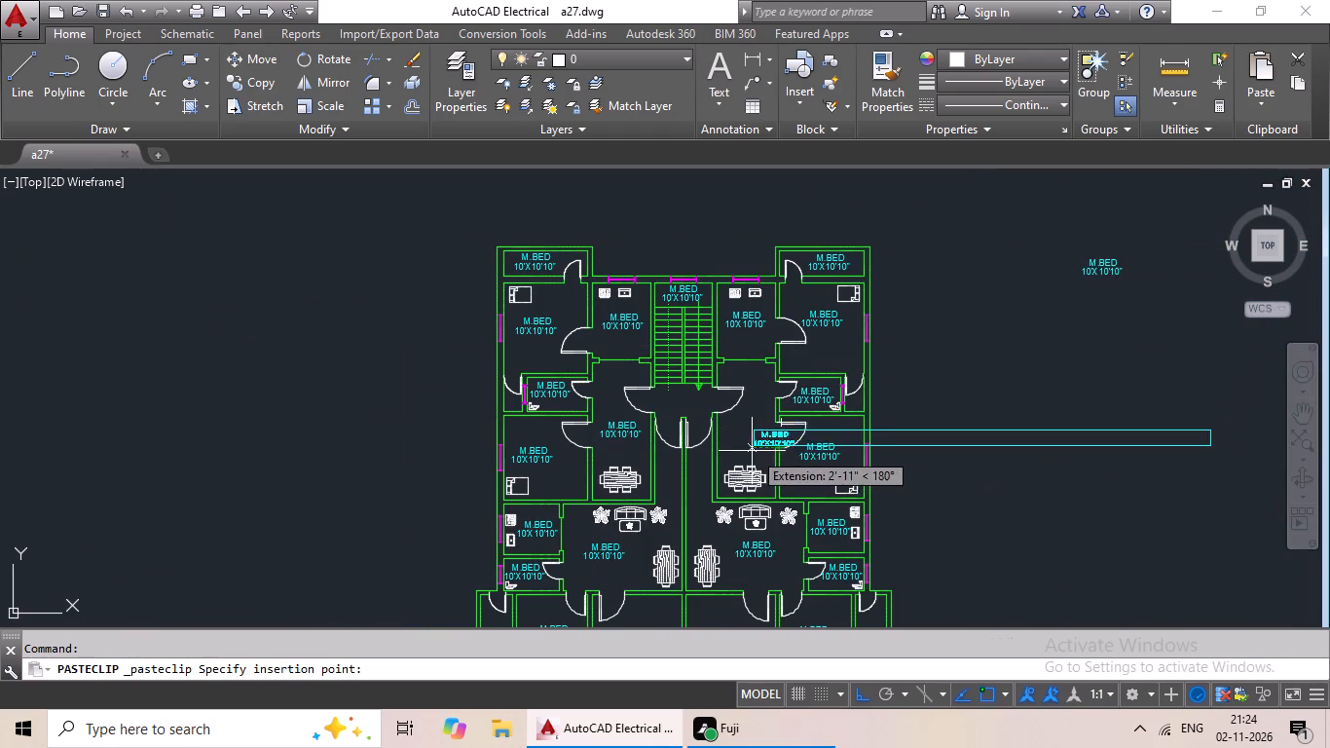
{"action": "scroll", "coordinate": [752, 451], "scroll_direction": "up", "scroll_amount": 3}
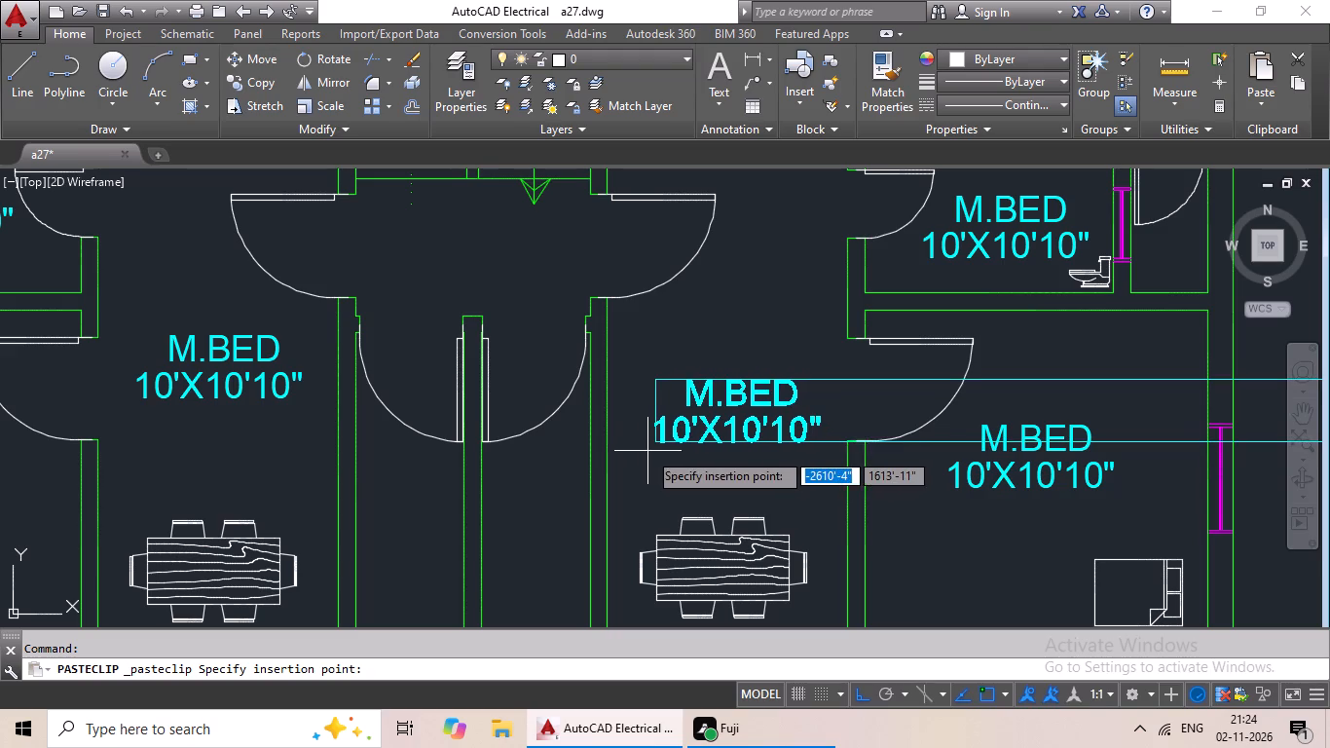
{"action": "left_click", "coordinate": [641, 453]}
Erase the spare M.BED label lying outside the floor plan.
{"action": "scroll", "coordinate": [716, 436], "scroll_direction": "down", "scroll_amount": 2}
{"action": "middle_click_drag", "start_coordinate": [745, 442], "coordinate": [650, 443]}
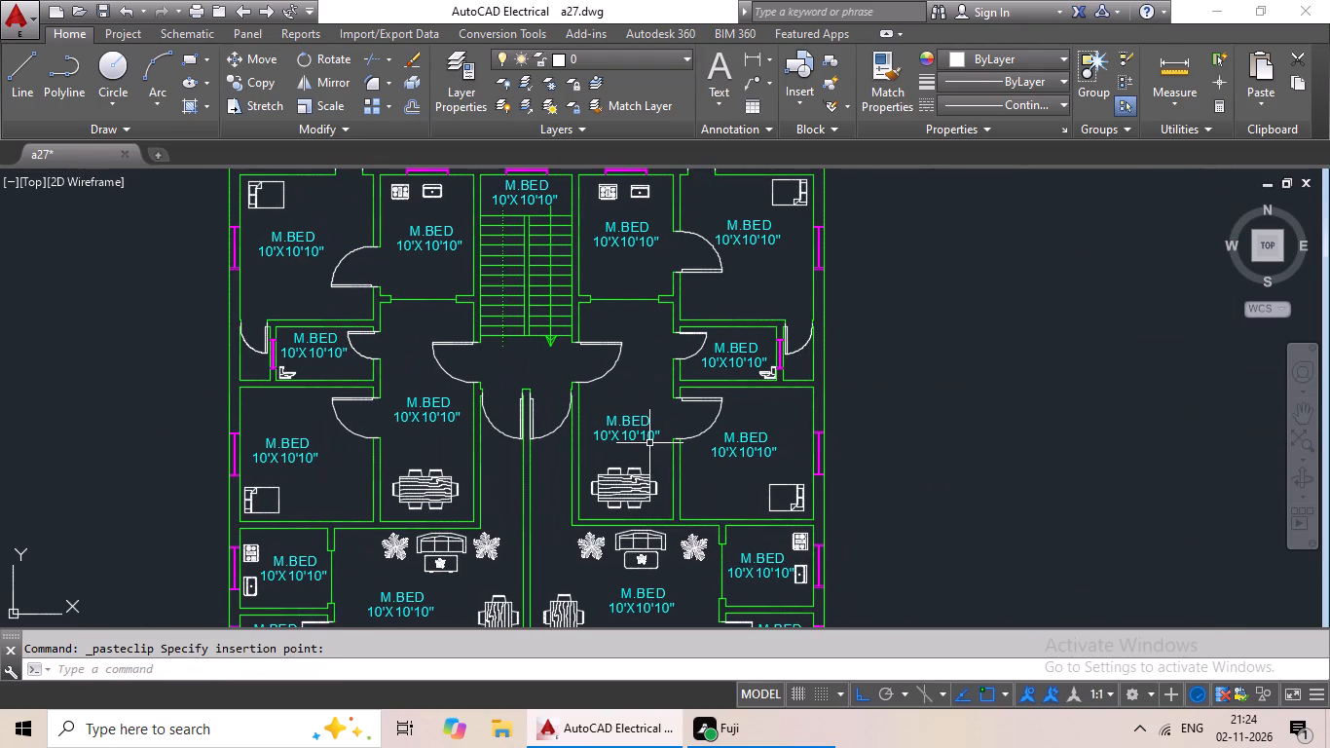
{"action": "scroll", "coordinate": [664, 440], "scroll_direction": "down", "scroll_amount": 1}
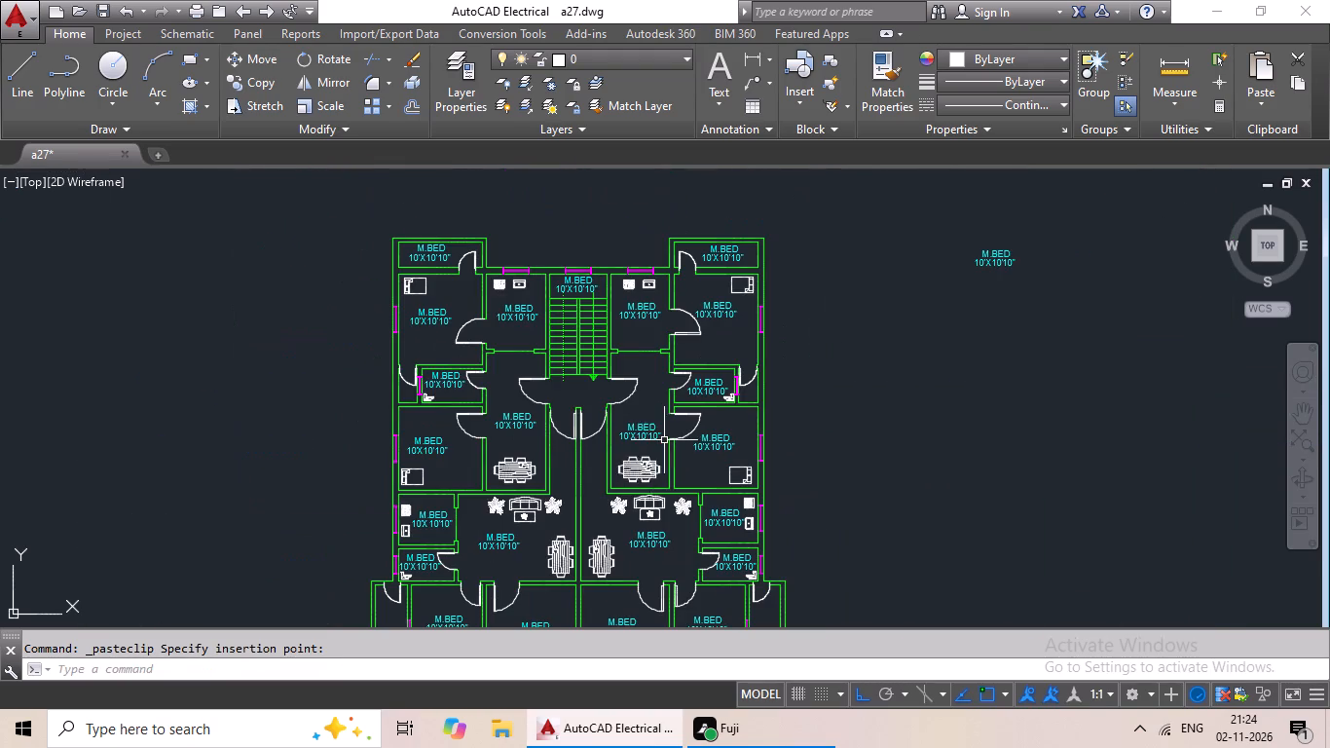
{"action": "middle_click_drag", "start_coordinate": [846, 338], "coordinate": [732, 337]}
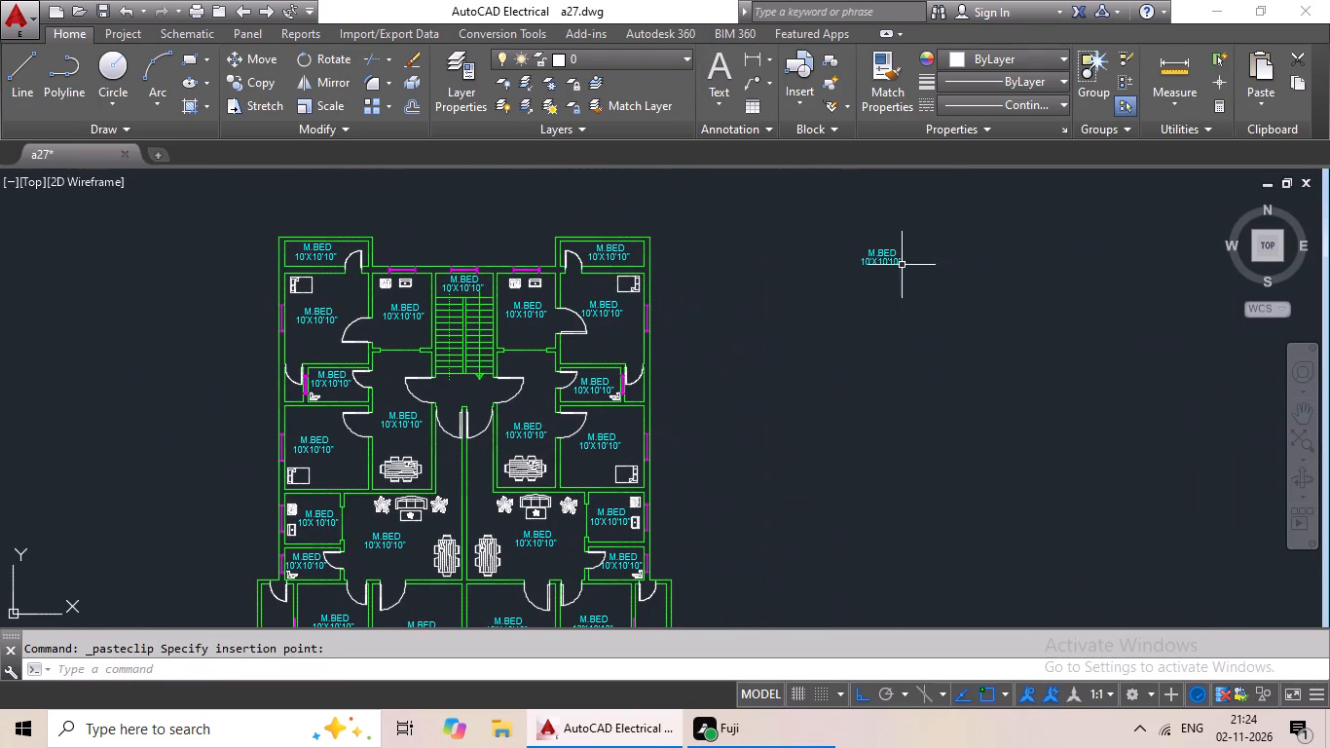
{"action": "left_click", "coordinate": [889, 262]}
{"action": "key", "text": "Delete"}
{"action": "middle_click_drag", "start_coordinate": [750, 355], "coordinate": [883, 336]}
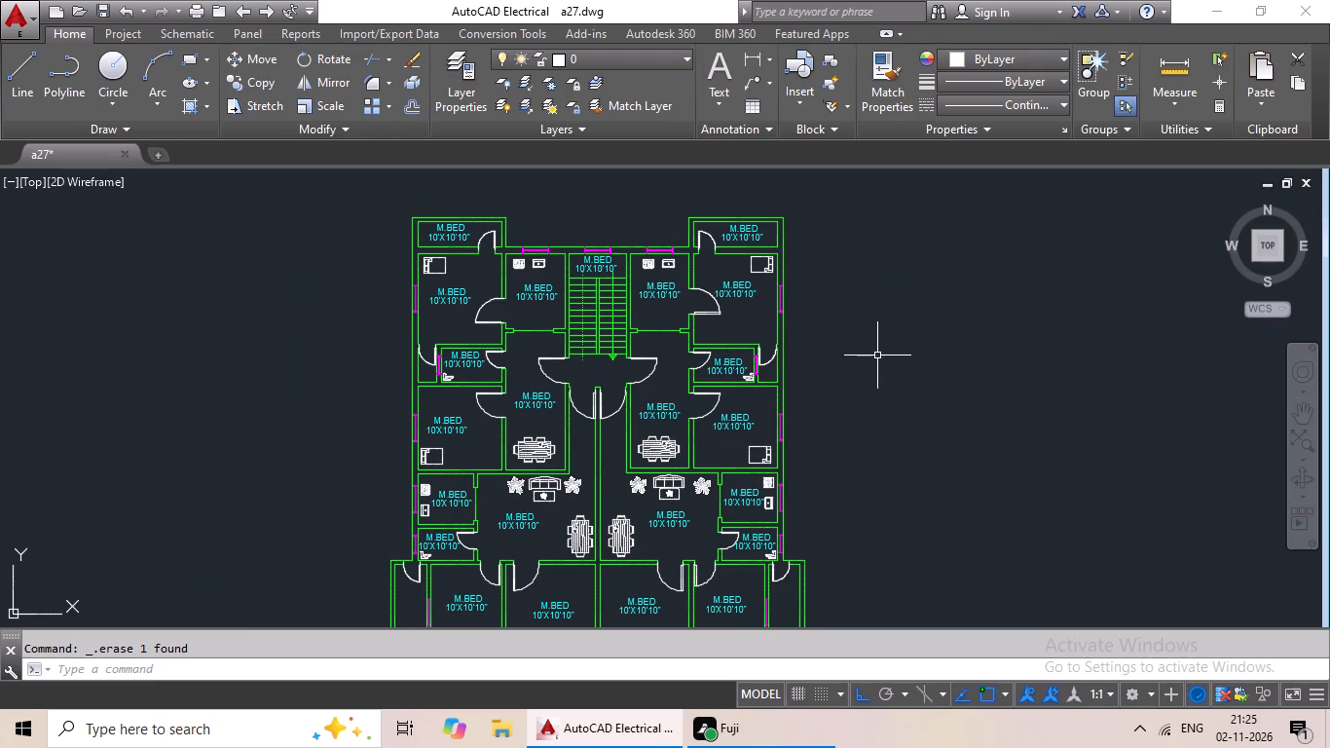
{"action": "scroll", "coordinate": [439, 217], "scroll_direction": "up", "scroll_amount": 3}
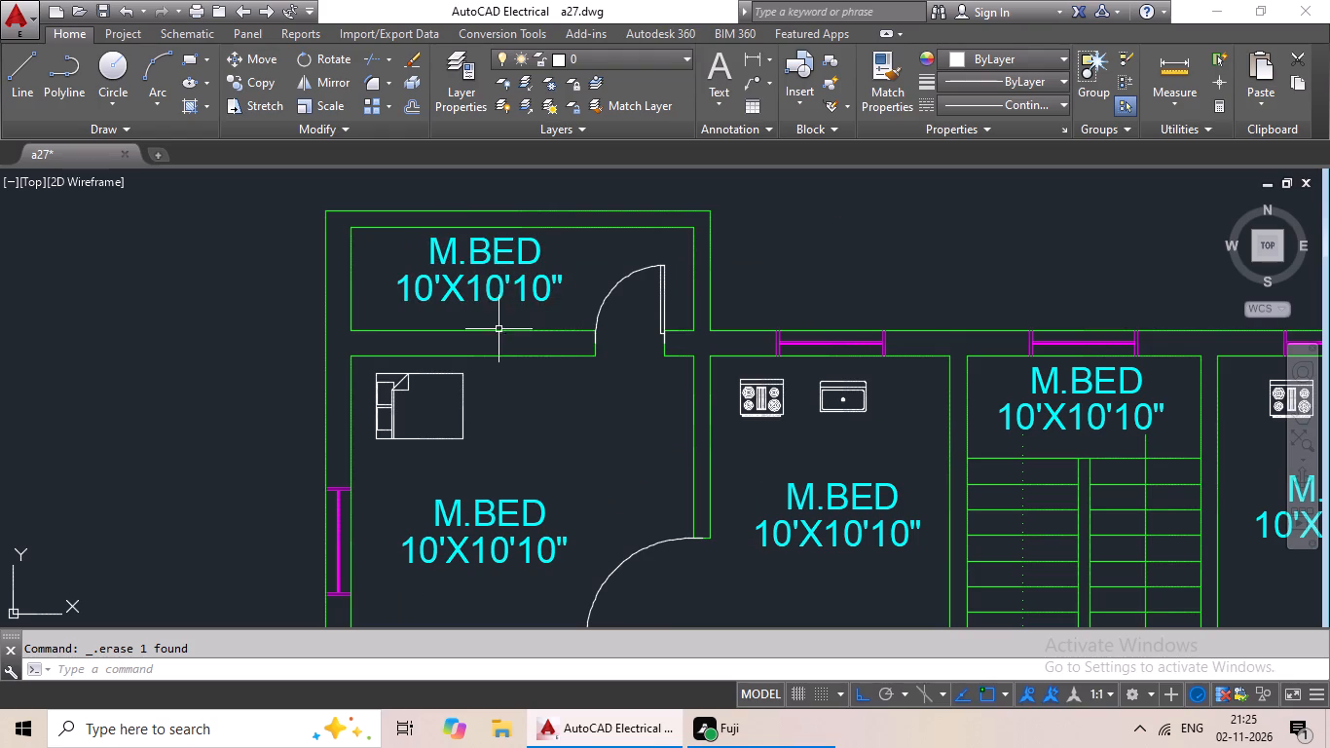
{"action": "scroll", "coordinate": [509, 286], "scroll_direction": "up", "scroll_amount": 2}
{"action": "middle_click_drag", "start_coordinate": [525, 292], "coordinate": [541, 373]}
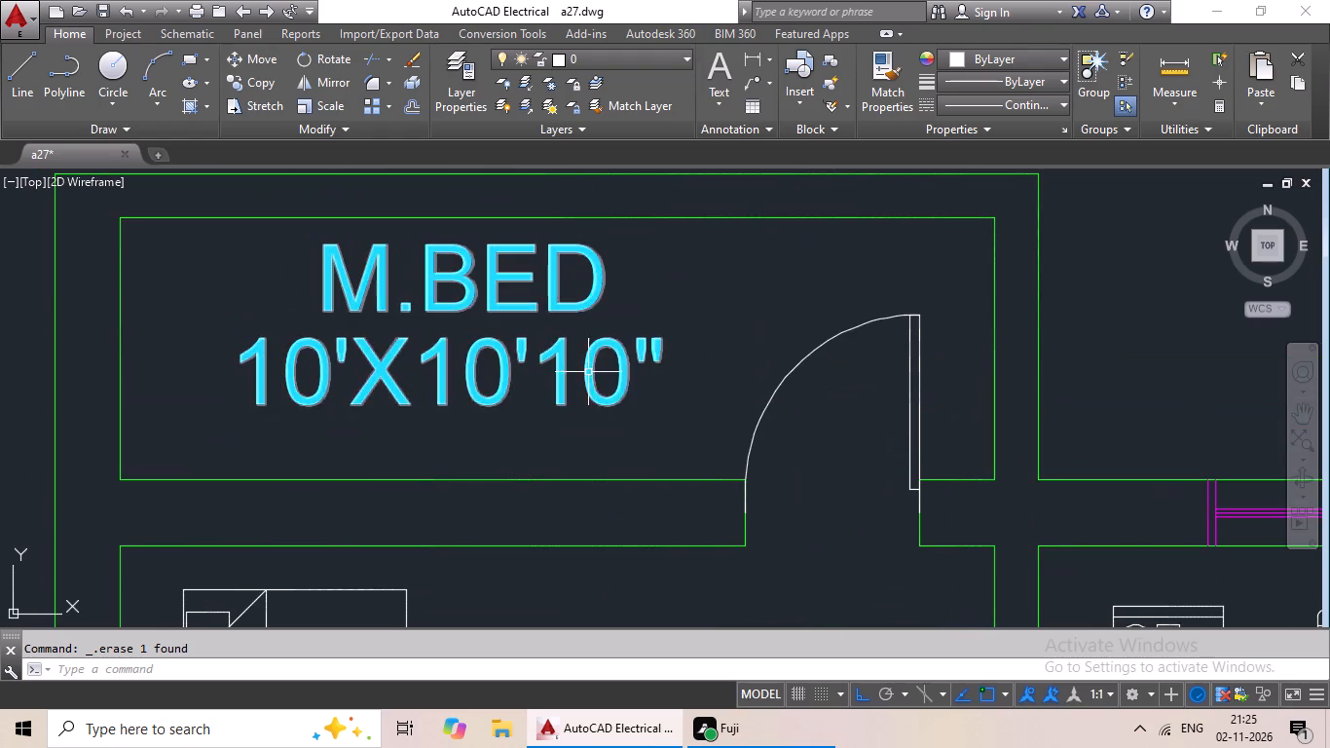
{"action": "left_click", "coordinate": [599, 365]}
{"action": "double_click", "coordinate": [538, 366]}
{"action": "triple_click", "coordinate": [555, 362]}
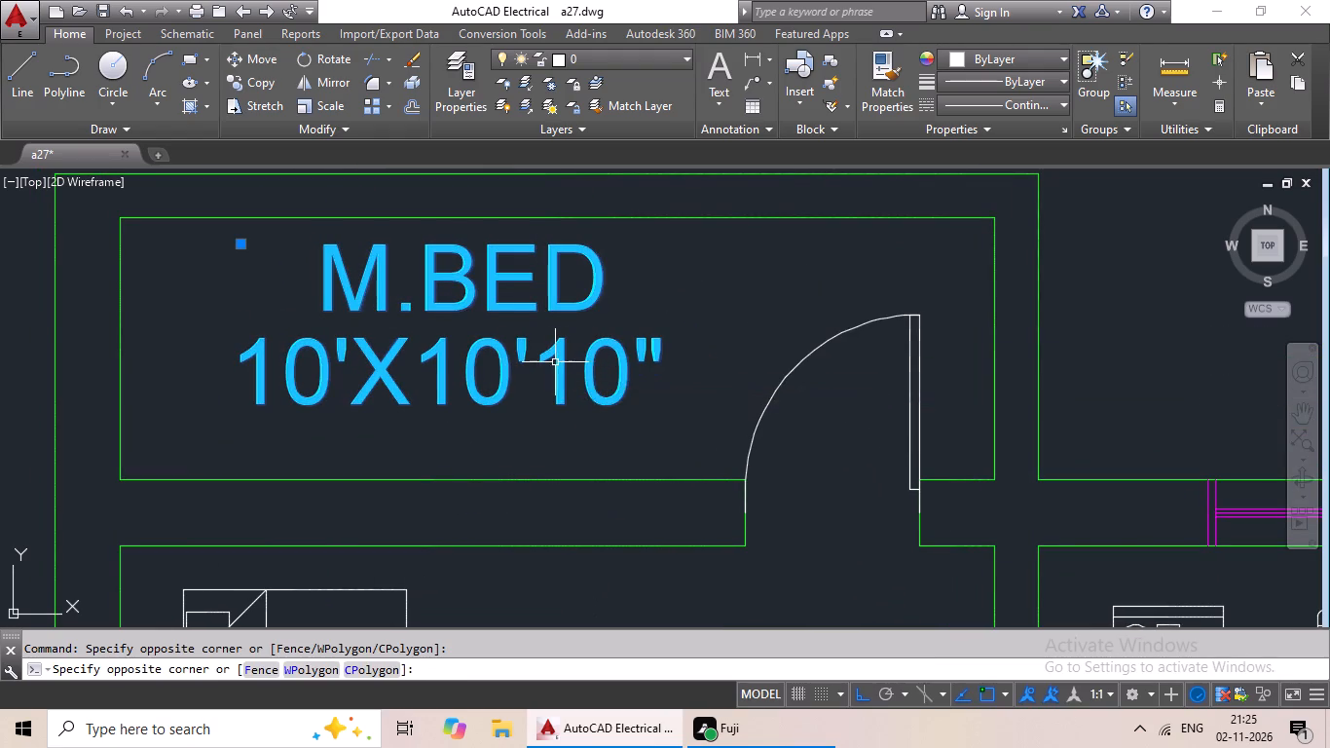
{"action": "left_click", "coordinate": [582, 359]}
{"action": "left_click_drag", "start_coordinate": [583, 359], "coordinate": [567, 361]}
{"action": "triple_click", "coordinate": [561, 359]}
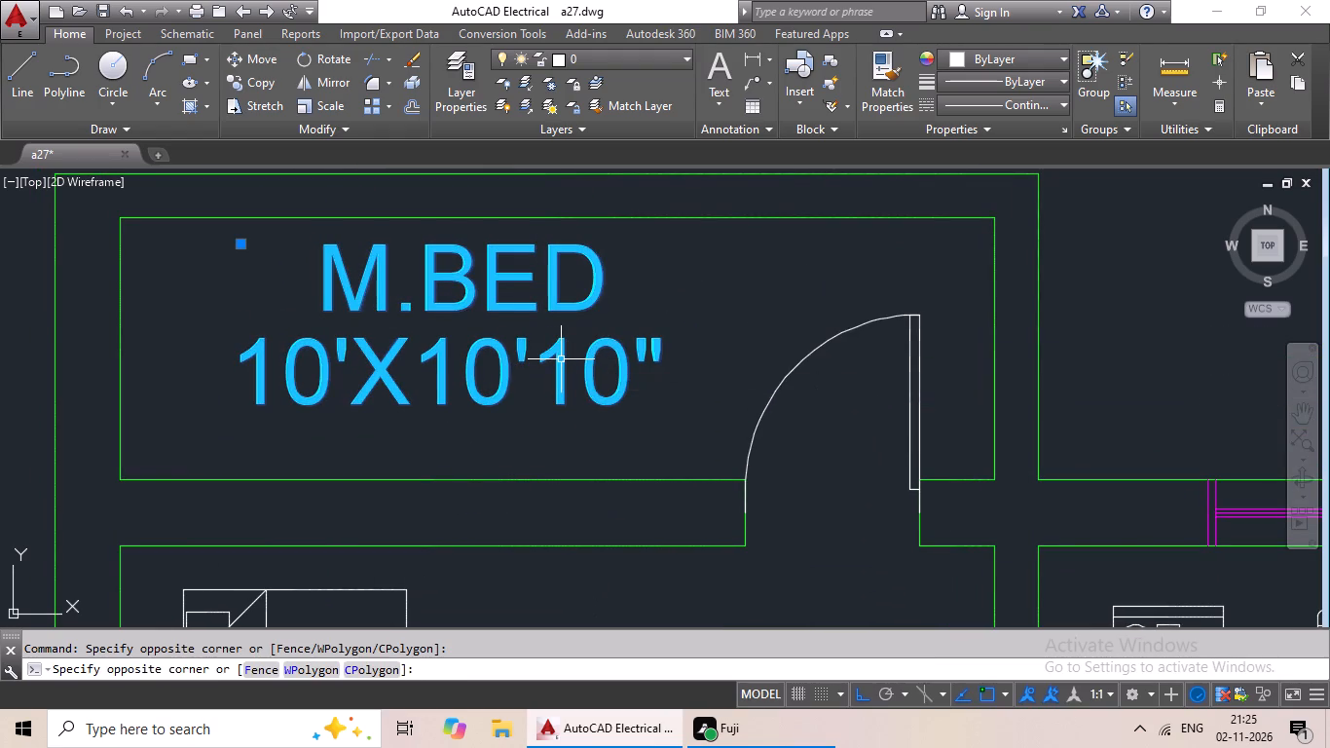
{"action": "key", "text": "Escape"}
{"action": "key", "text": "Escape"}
Replace the M.BED label text in the left unit's upper corner verandah with VER.
{"action": "triple_click", "coordinate": [555, 359]}
{"action": "left_click", "coordinate": [555, 359]}
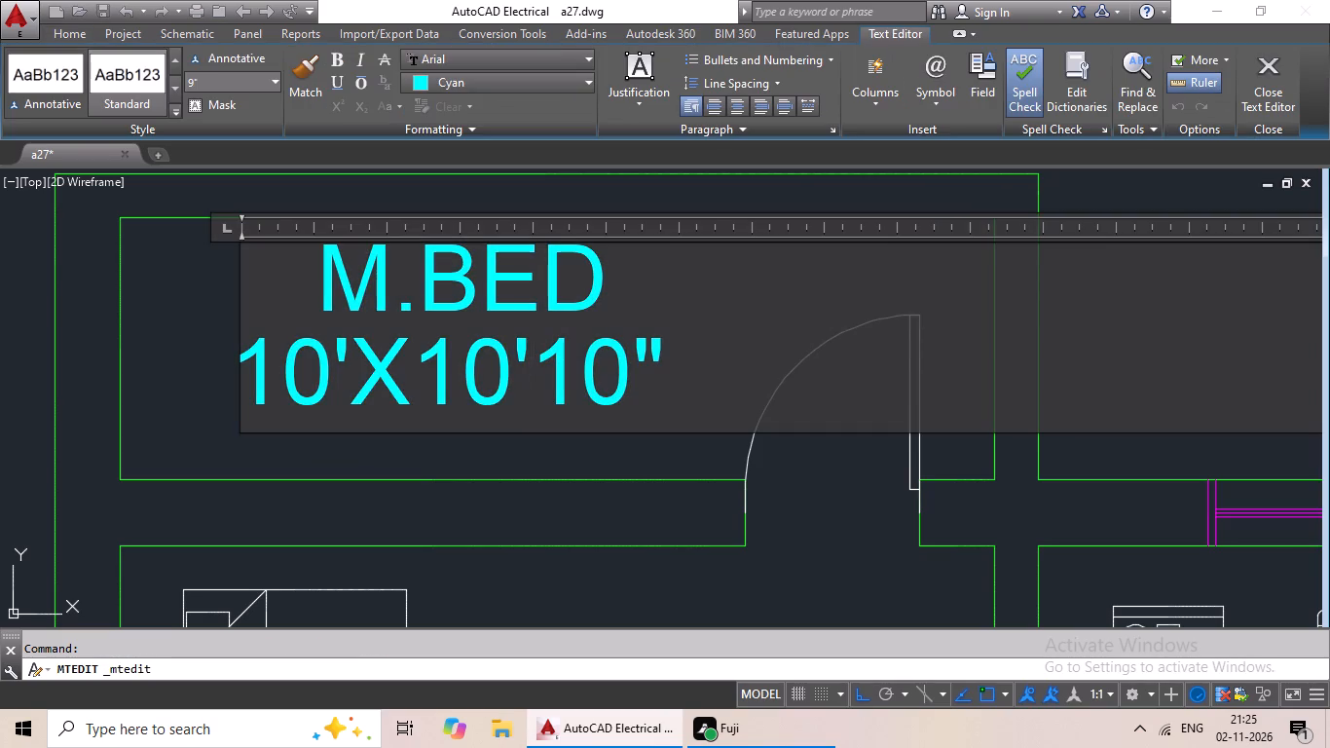
{"action": "left_click", "coordinate": [688, 395]}
{"action": "left_click", "coordinate": [708, 380]}
{"action": "key", "text": "BackSpace"}
{"action": "key", "text": "BackSpace"}
{"action": "key", "text": "BackSpace"}
{"action": "key", "text": "BackSpace"}
{"action": "key", "text": "BackSpace"}
{"action": "key", "text": "BackSpace"}
{"action": "key", "text": "BackSpace"}
{"action": "key", "text": "BackSpace"}
{"action": "key", "text": "BackSpace"}
{"action": "key", "text": "BackSpace"}
{"action": "key", "text": "BackSpace"}
{"action": "key", "text": "BackSpace"}
{"action": "key", "text": "BackSpace"}
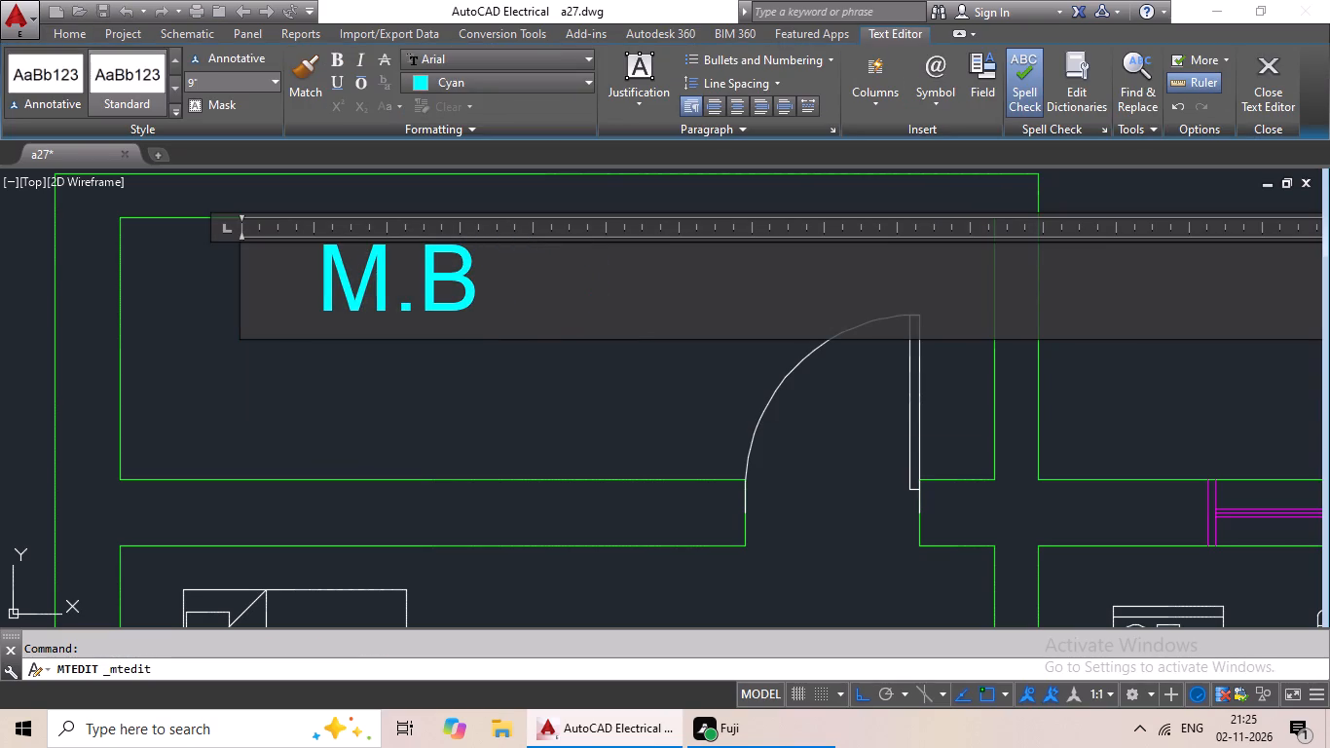
{"action": "key", "text": "BackSpace"}
{"action": "key", "text": "BackSpace"}
{"action": "key", "text": "BackSpace"}
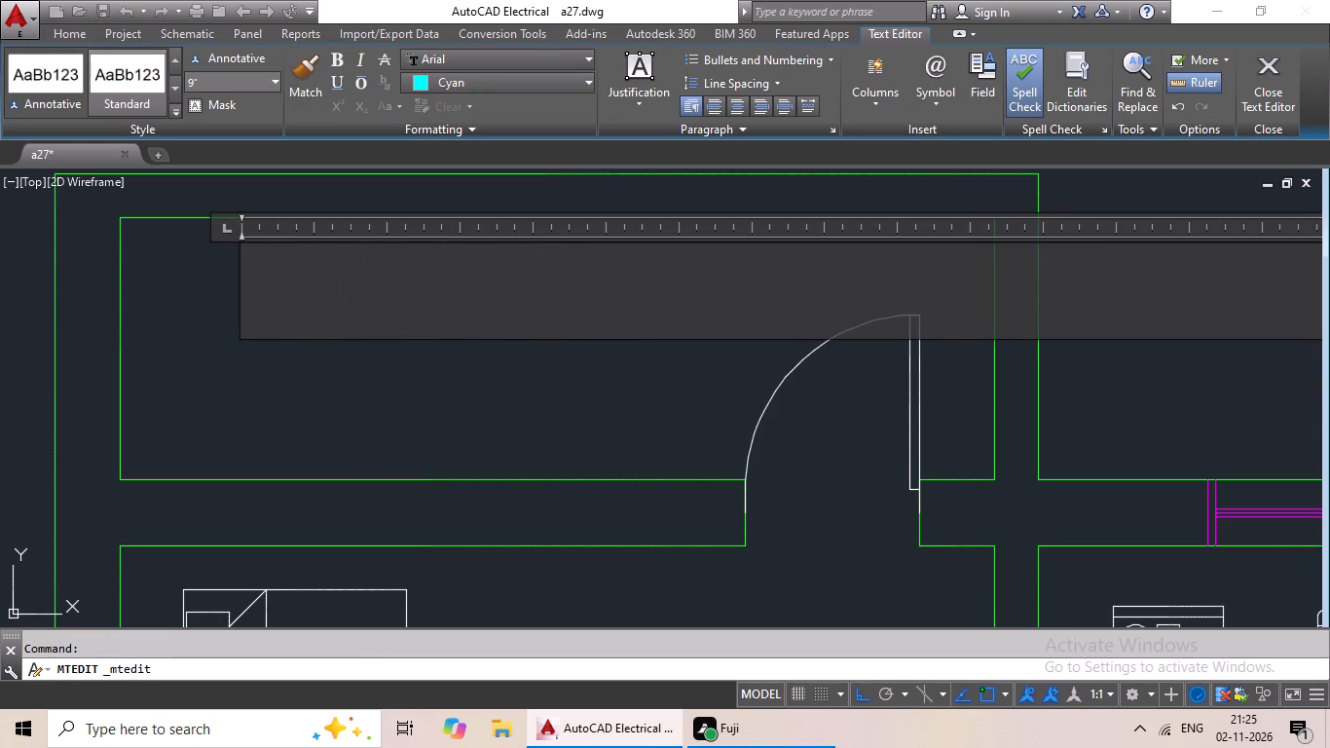
{"action": "type", "text": "VER."}
Add the size 10'X3' as a second line beneath VER., indent it to centre it, and finish the text edit.
{"action": "key", "text": "Return"}
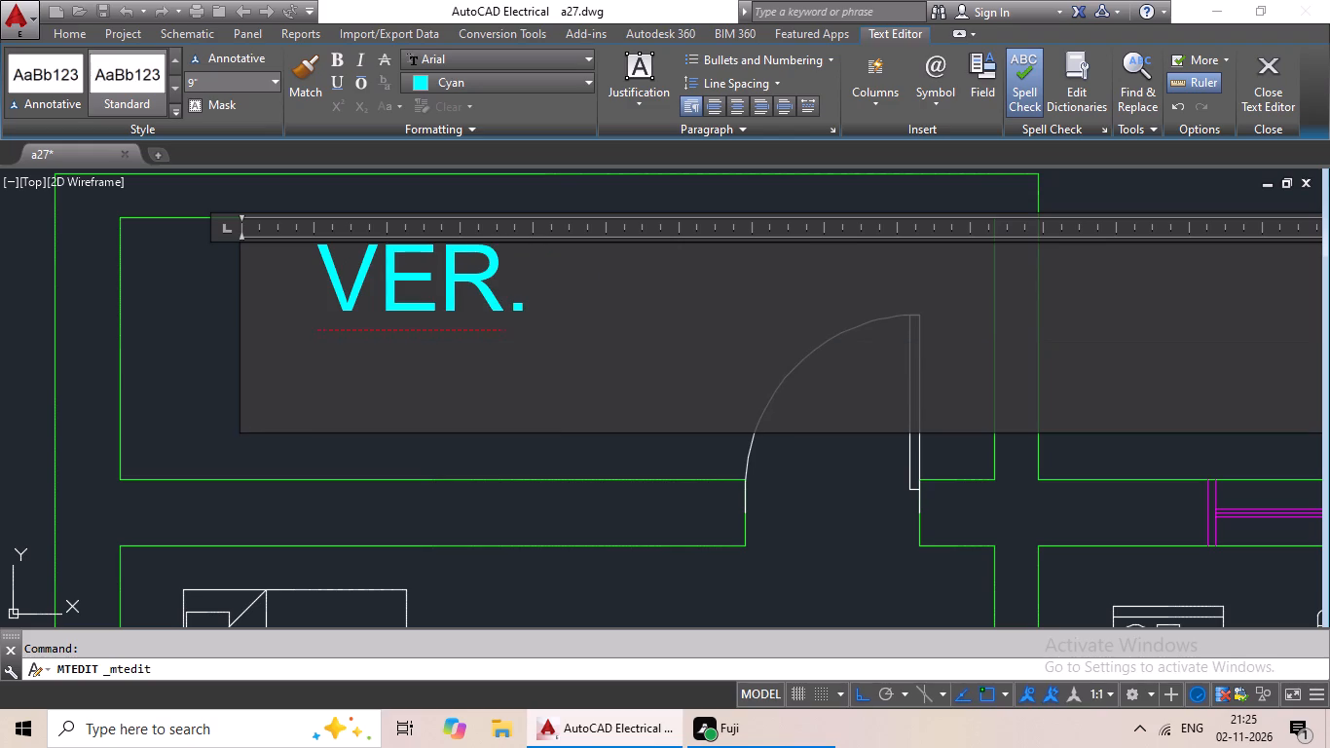
{"action": "type", "text": "10'X"}
{"action": "type", "text": "3'"}
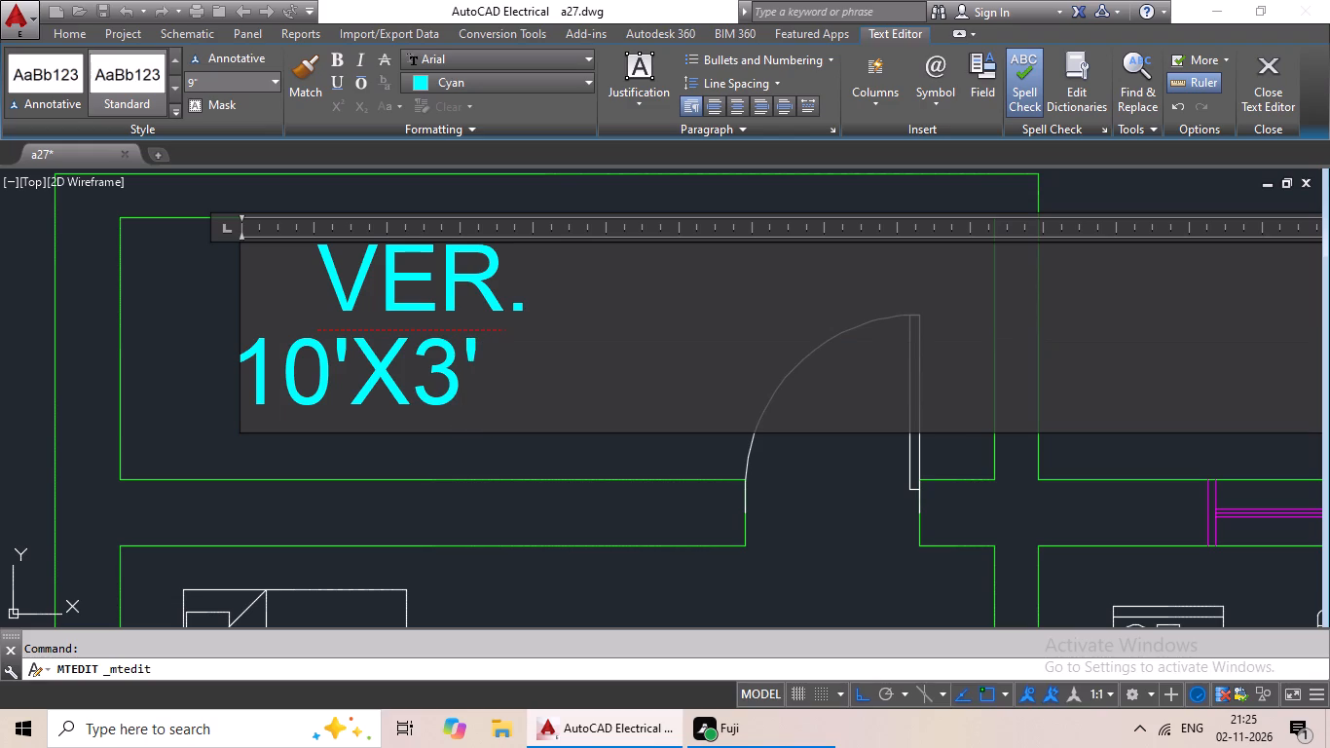
{"action": "left_click", "coordinate": [254, 367]}
{"action": "key", "text": "space"}
{"action": "key", "text": "space"}
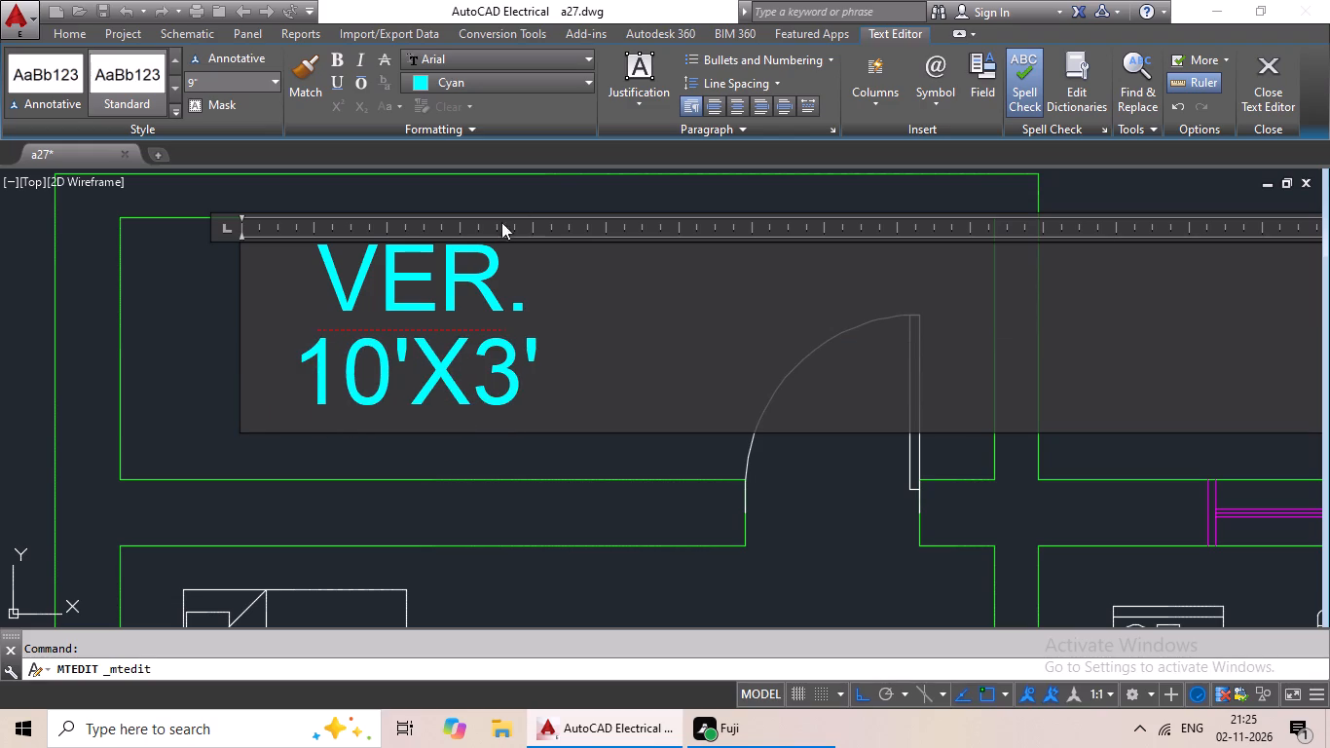
{"action": "left_click", "coordinate": [566, 191]}
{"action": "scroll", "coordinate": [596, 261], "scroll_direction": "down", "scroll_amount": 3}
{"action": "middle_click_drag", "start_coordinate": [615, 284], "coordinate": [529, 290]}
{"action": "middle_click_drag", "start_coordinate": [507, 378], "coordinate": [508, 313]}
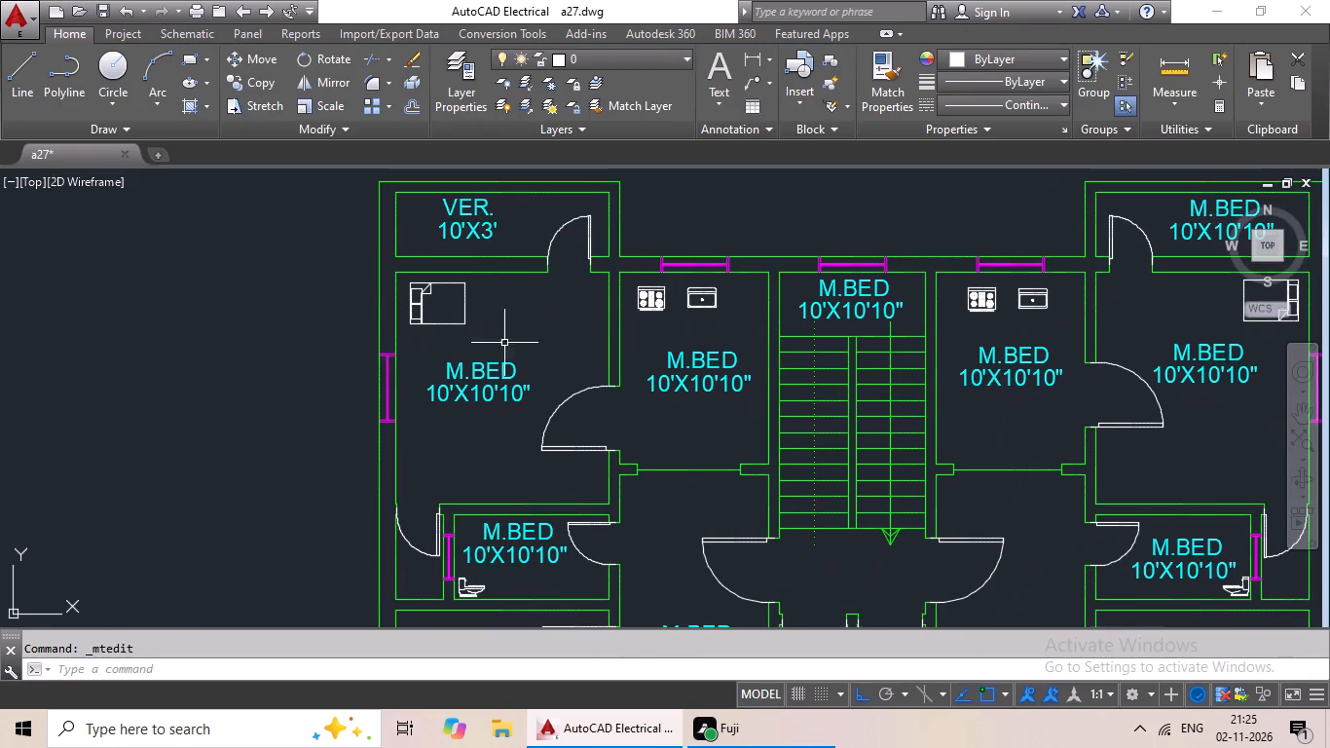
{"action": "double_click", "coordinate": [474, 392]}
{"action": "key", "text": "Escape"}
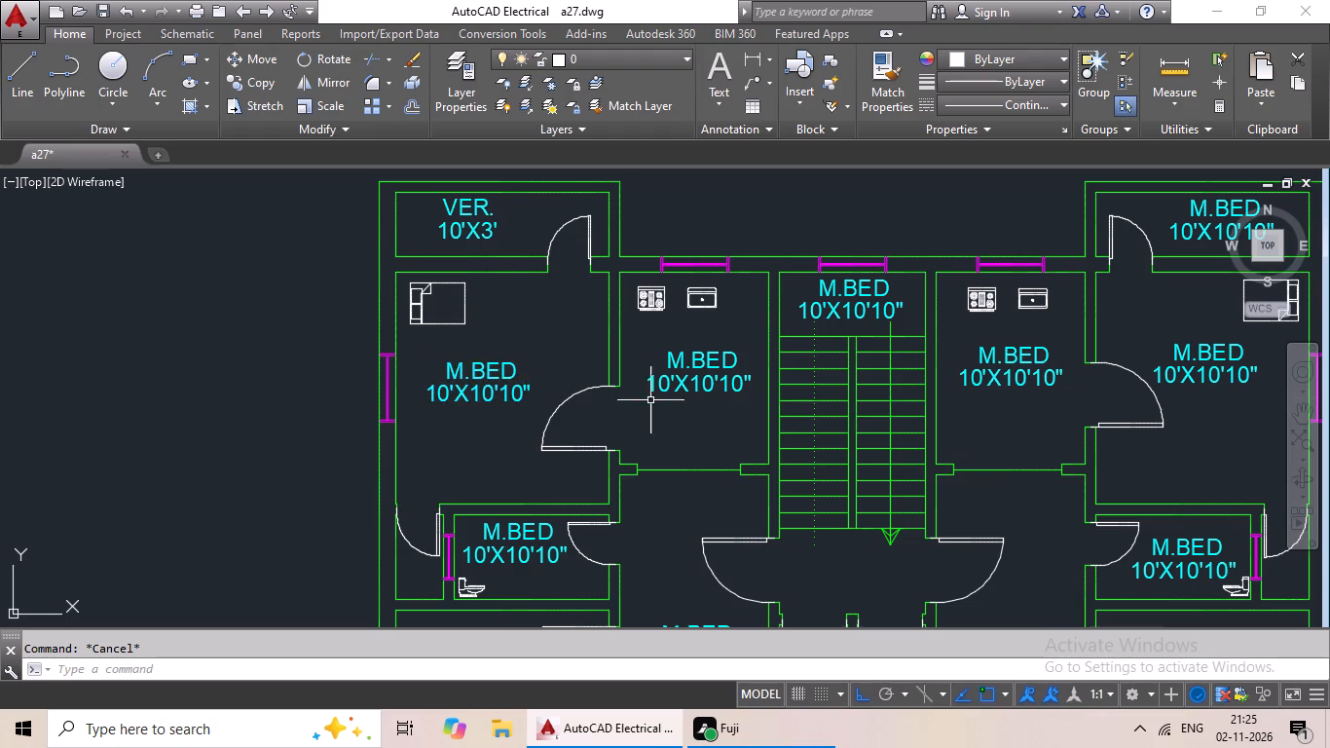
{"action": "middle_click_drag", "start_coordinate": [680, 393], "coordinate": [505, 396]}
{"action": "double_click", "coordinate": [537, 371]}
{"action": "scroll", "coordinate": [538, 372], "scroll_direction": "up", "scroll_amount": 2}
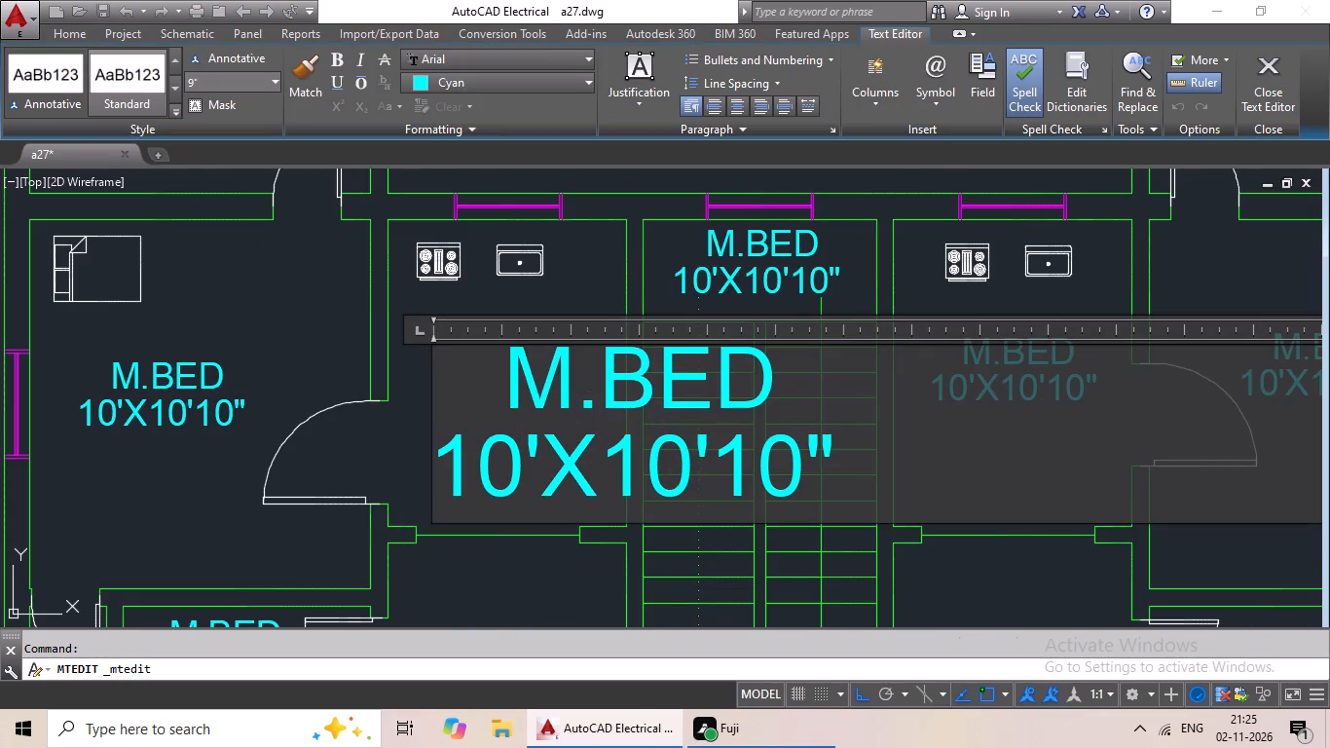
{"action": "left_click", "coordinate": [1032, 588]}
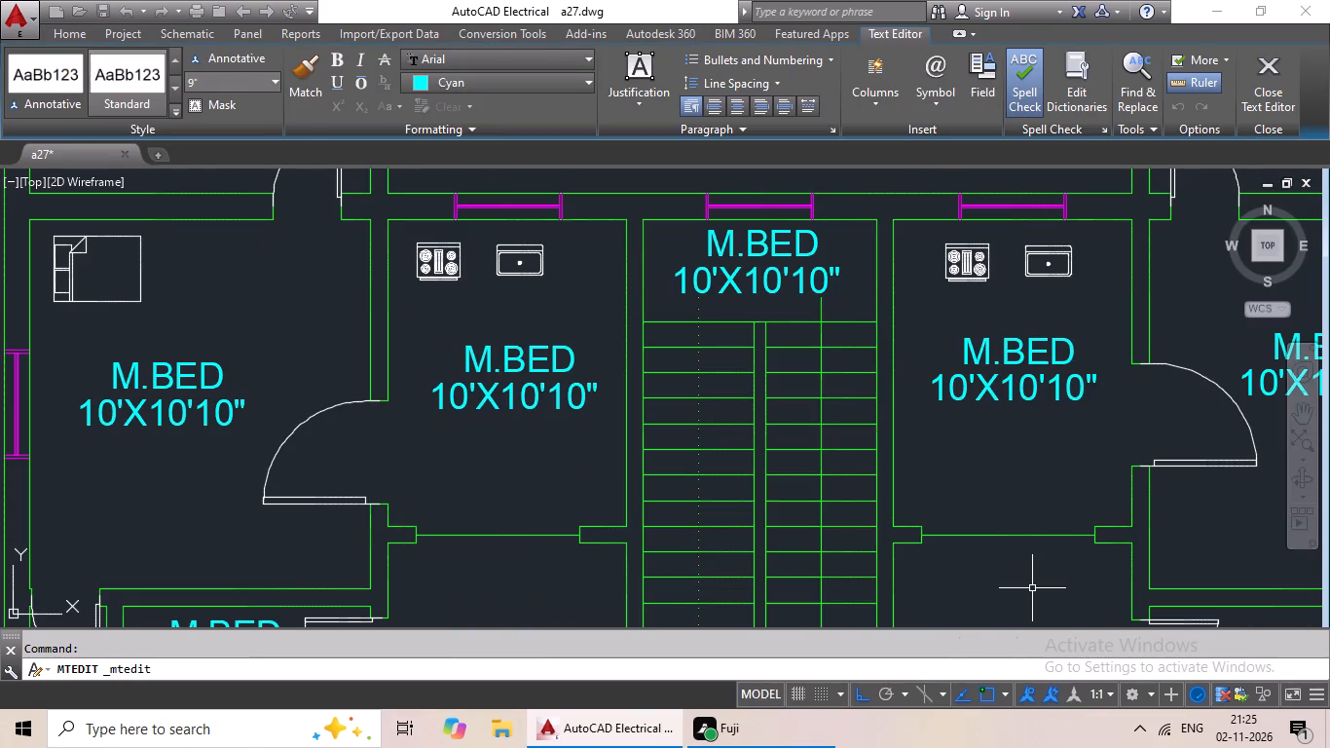
Replace the M.BED label text in the left unit's upper kitchen, beside the staircase, with KITCHEN.
{"action": "double_click", "coordinate": [528, 409]}
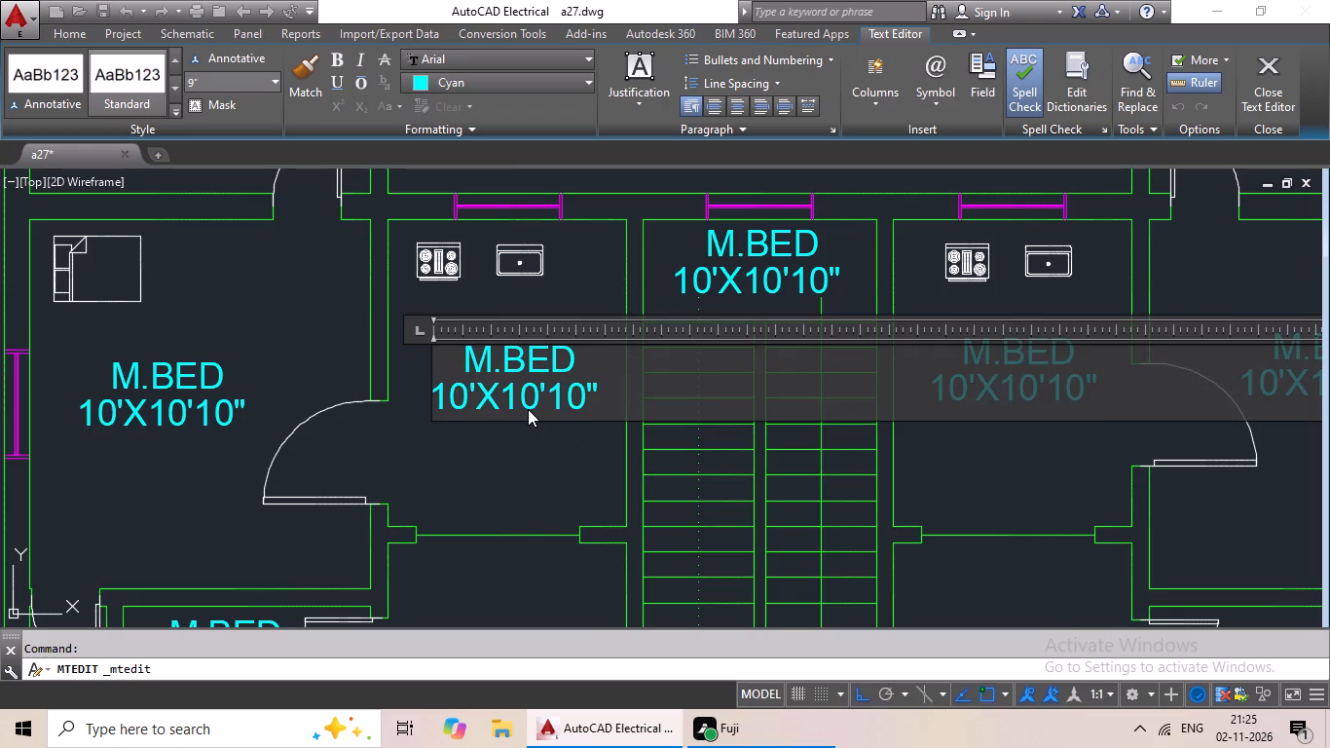
{"action": "scroll", "coordinate": [565, 399], "scroll_direction": "up", "scroll_amount": 2}
{"action": "left_click", "coordinate": [703, 398]}
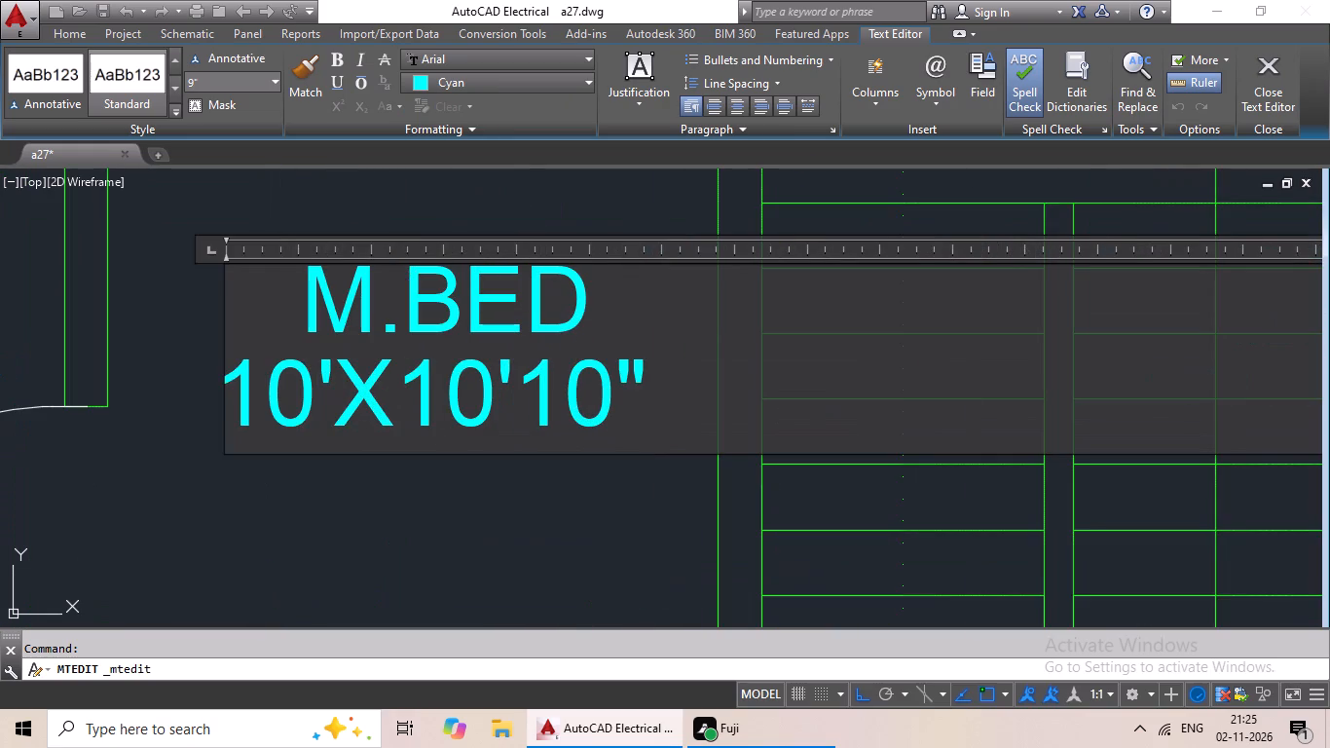
{"action": "key", "text": "BackSpace"}
{"action": "key", "text": "BackSpace"}
{"action": "key", "text": "BackSpace"}
{"action": "key", "text": "BackSpace"}
{"action": "key", "text": "BackSpace"}
{"action": "key", "text": "BackSpace"}
{"action": "key", "text": "BackSpace"}
{"action": "key", "text": "BackSpace"}
{"action": "key", "text": "BackSpace"}
{"action": "key", "text": "BackSpace"}
{"action": "key", "text": "BackSpace"}
{"action": "key", "text": "BackSpace"}
{"action": "key", "text": "BackSpace"}
{"action": "key", "text": "BackSpace"}
{"action": "key", "text": "BackSpace"}
{"action": "key", "text": "BackSpace"}
{"action": "key", "text": "BackSpace"}
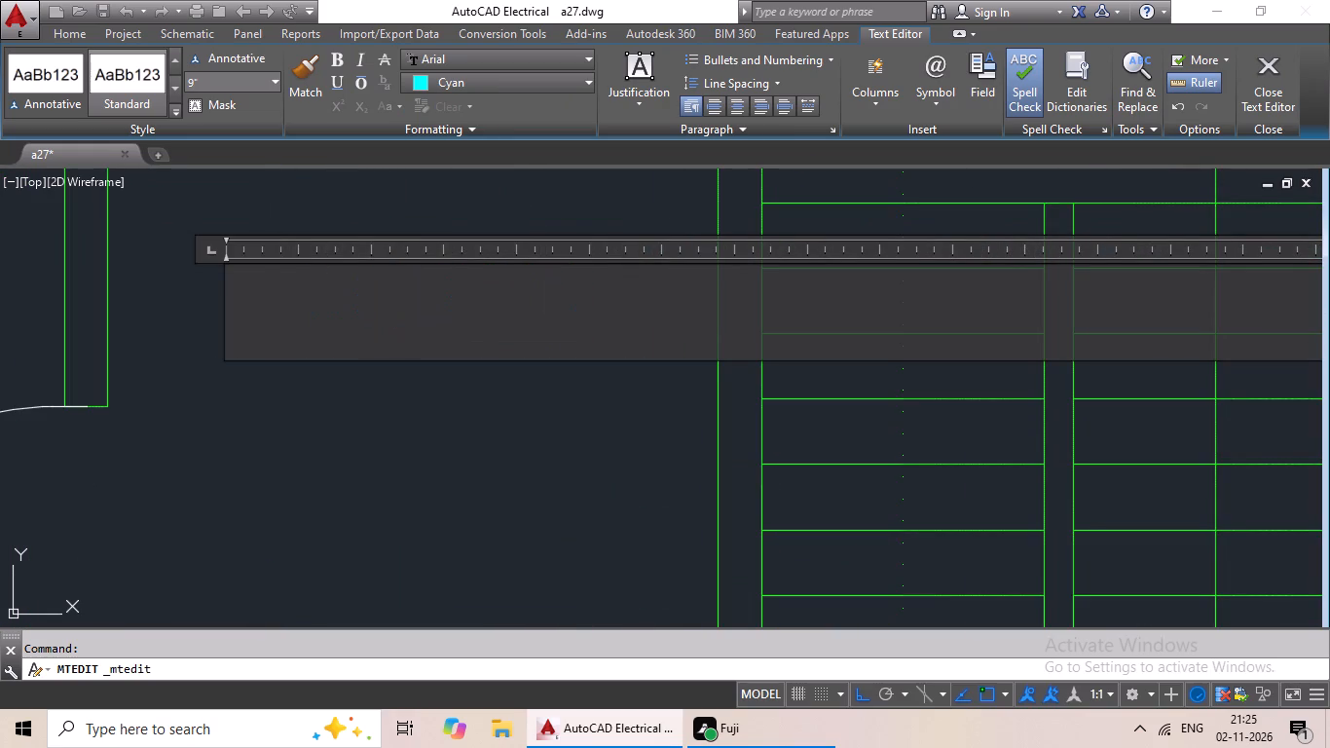
{"action": "type", "text": "KITCHEN"}
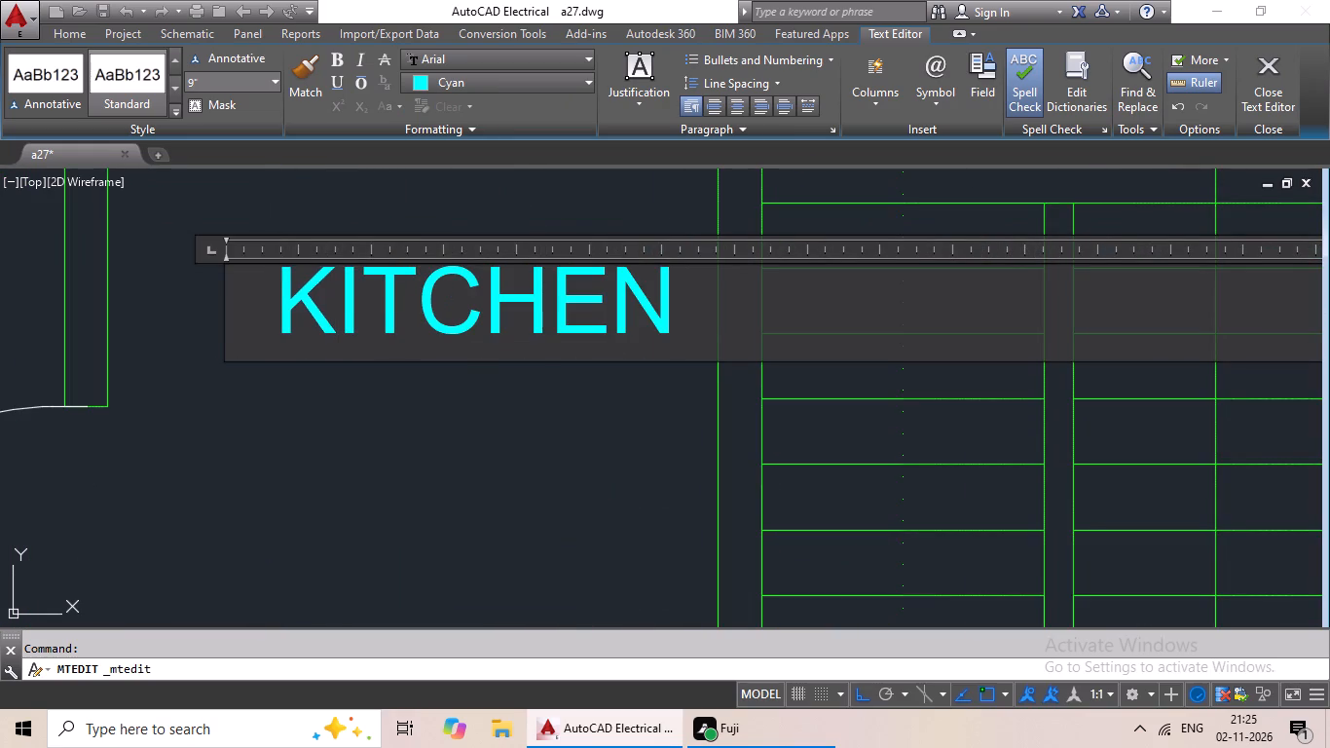
Add the size 7'X7' as a second line centred beneath KITCHEN, and finish the text edit.
{"action": "key", "text": "Return"}
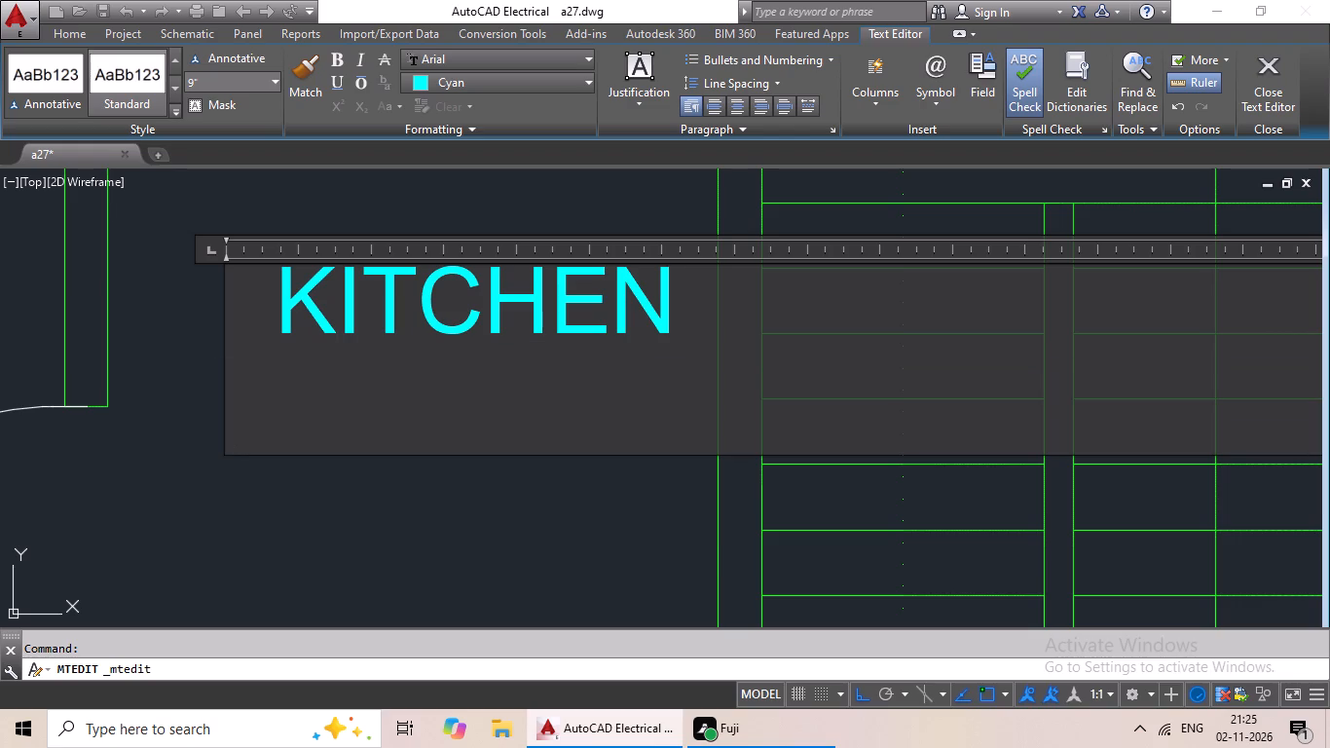
{"action": "left_click", "coordinate": [273, 289]}
{"action": "left_click", "coordinate": [707, 296]}
{"action": "key", "text": "Return"}
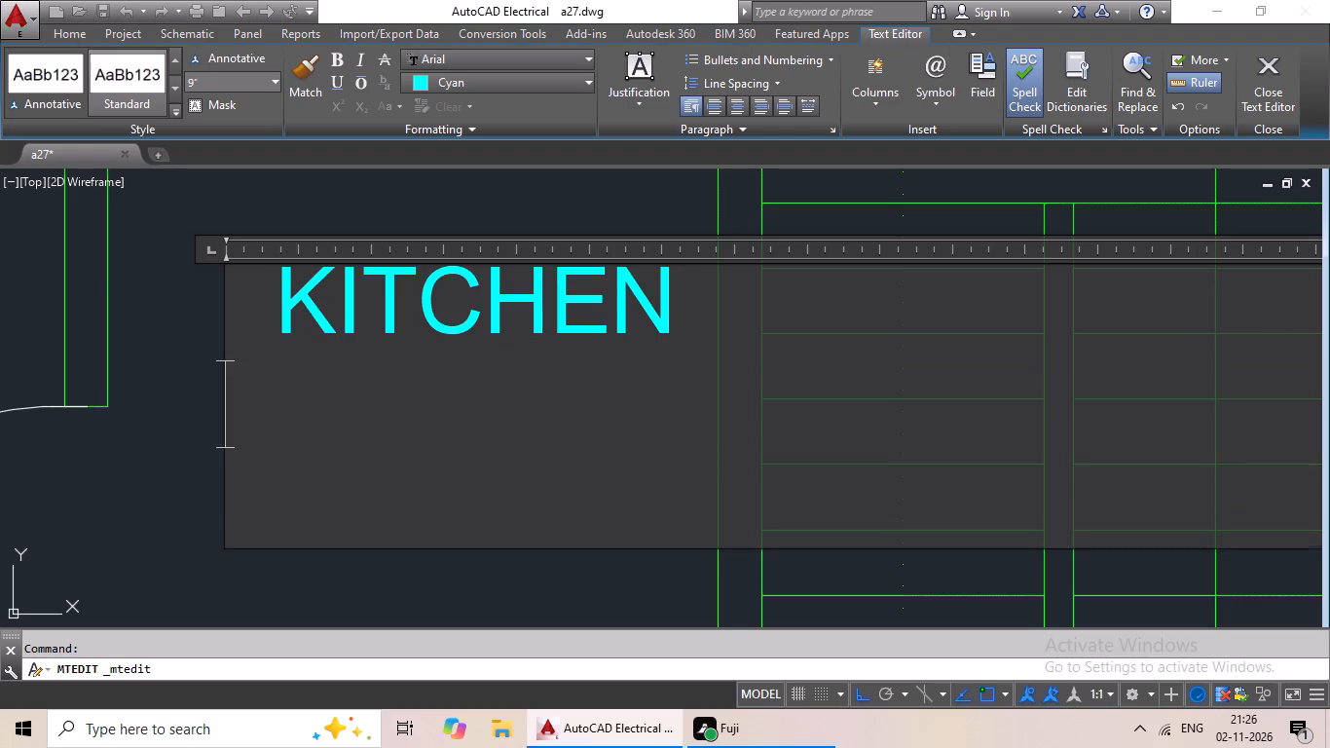
{"action": "type", "text": "7'"}
{"action": "type", "text": "X7"}
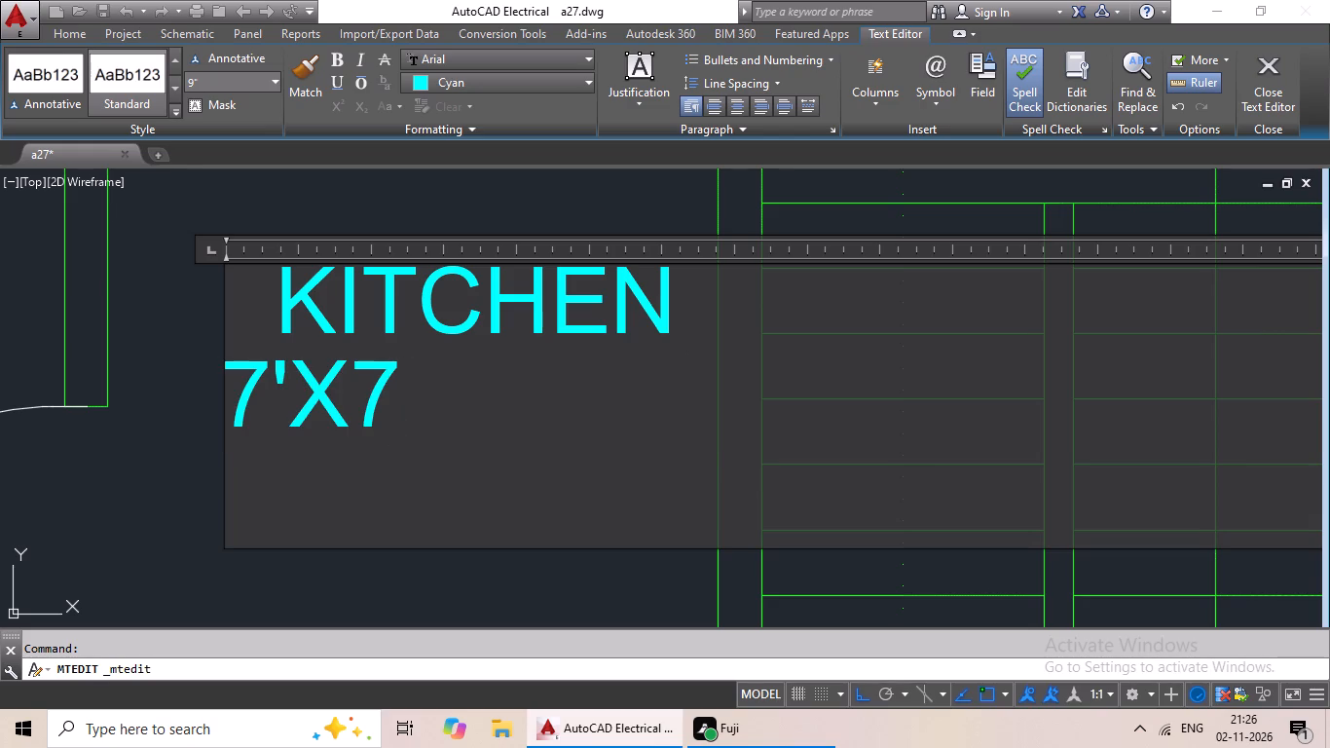
{"action": "left_click", "coordinate": [224, 376]}
{"action": "key", "text": "space"}
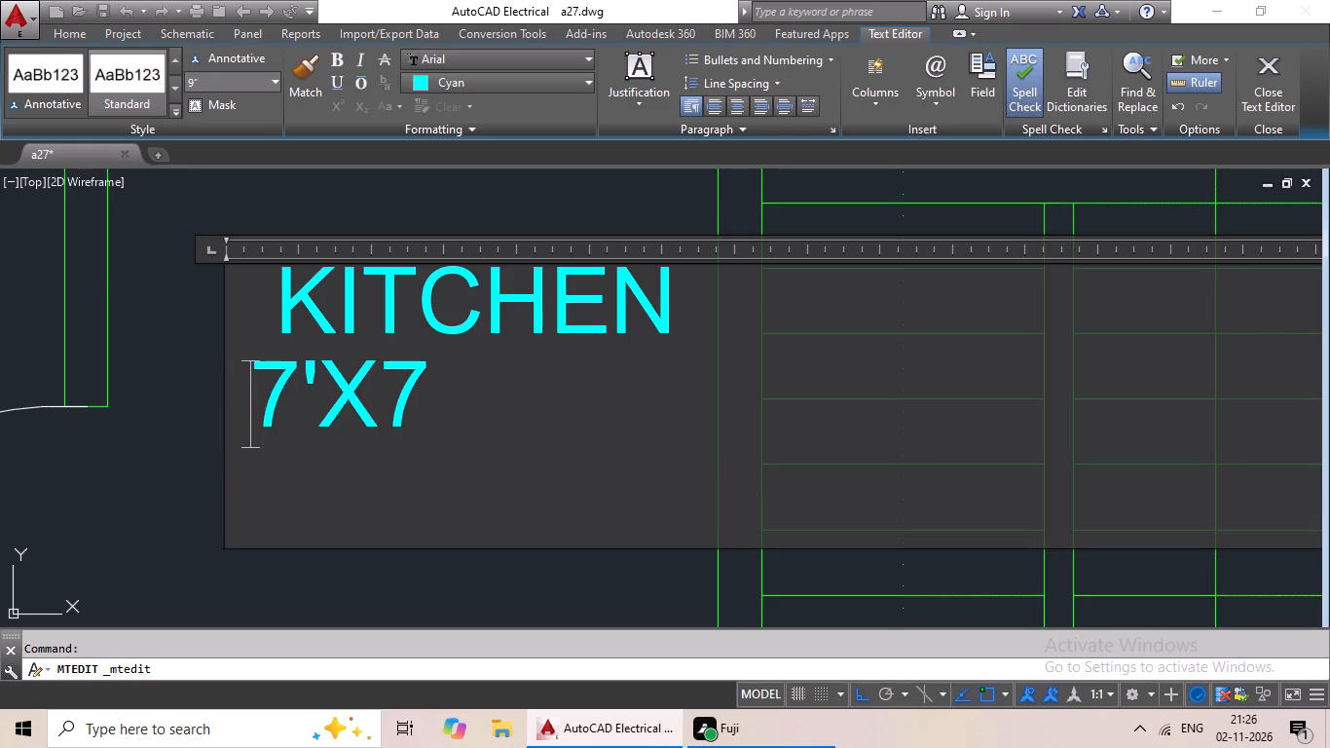
{"action": "key", "text": "space"}
{"action": "key", "text": "space"}
{"action": "left_click", "coordinate": [491, 359]}
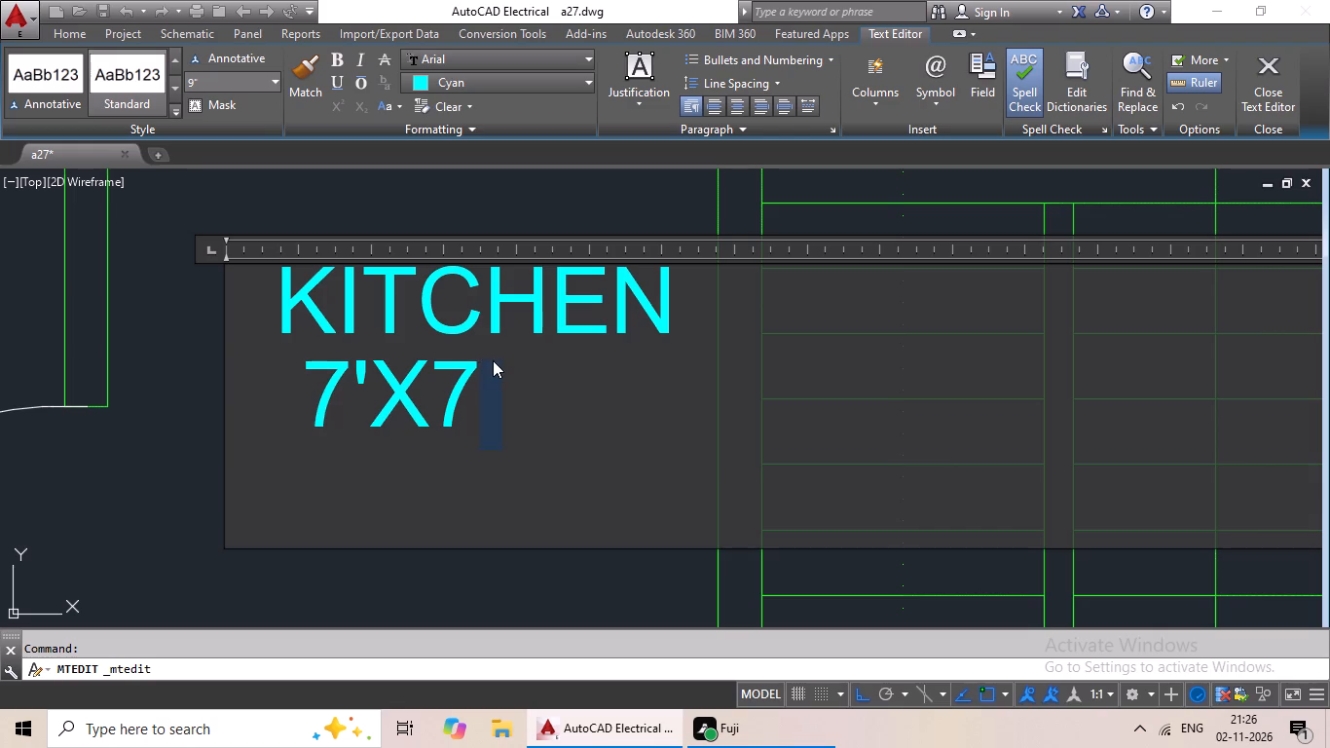
{"action": "key", "text": "apostrophe"}
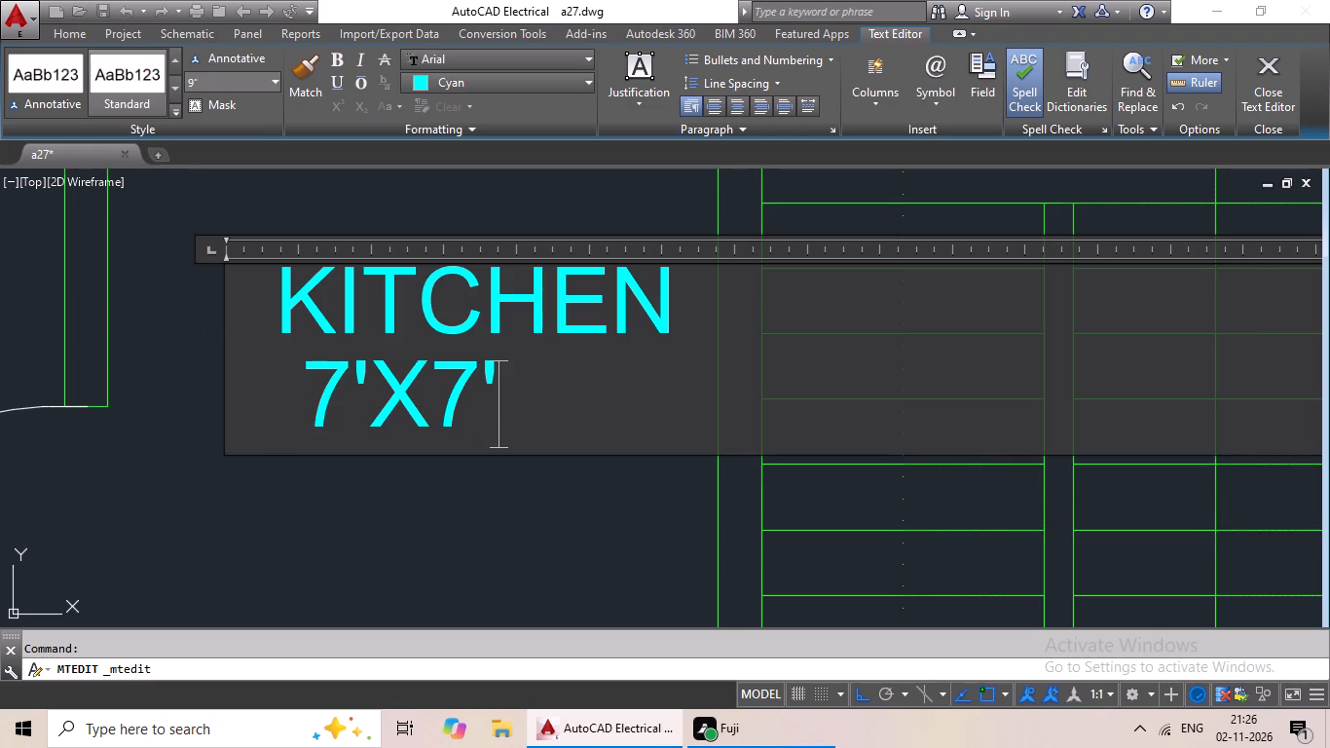
{"action": "left_click", "coordinate": [284, 378]}
{"action": "key", "text": "space"}
{"action": "key", "text": "space"}
{"action": "key", "text": "space"}
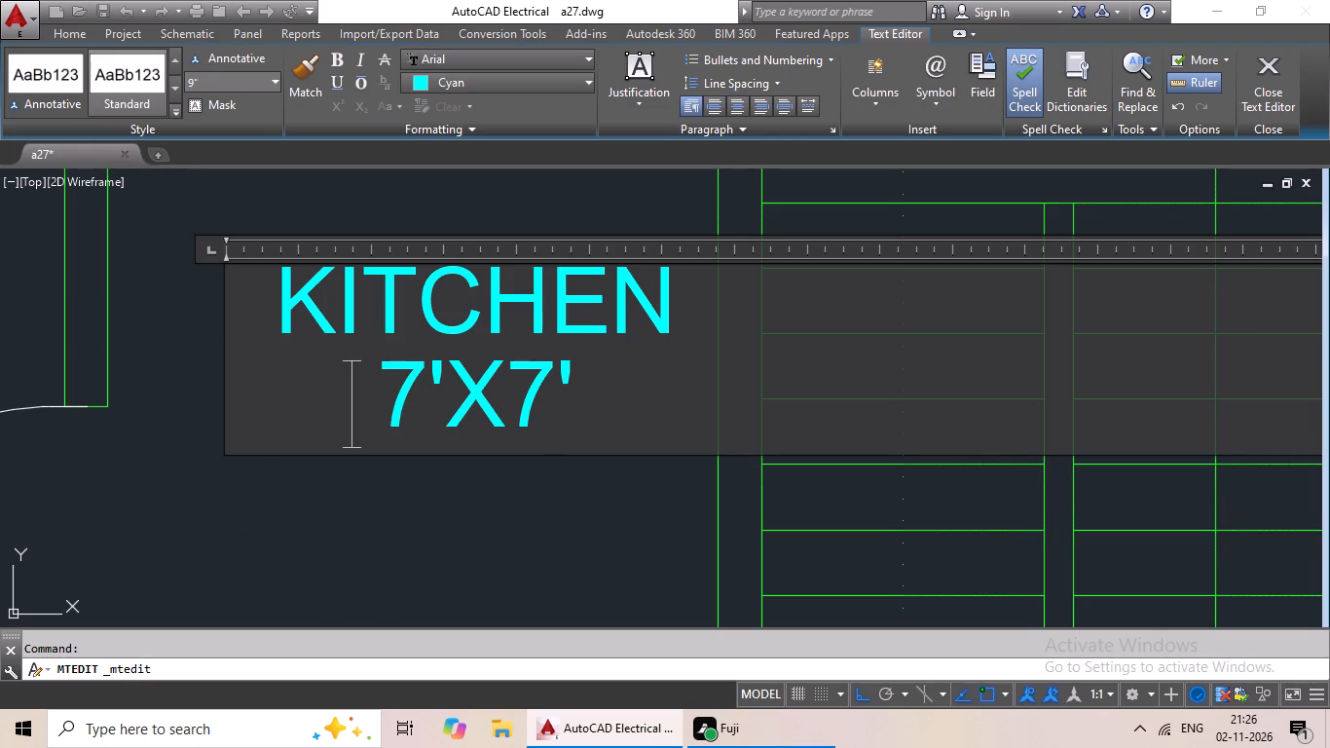
{"action": "left_click_drag", "start_coordinate": [540, 204], "coordinate": [538, 215]}
Move the KITCHEN label slightly up and to the left inside the left unit's upper kitchen.
{"action": "left_click", "coordinate": [448, 319]}
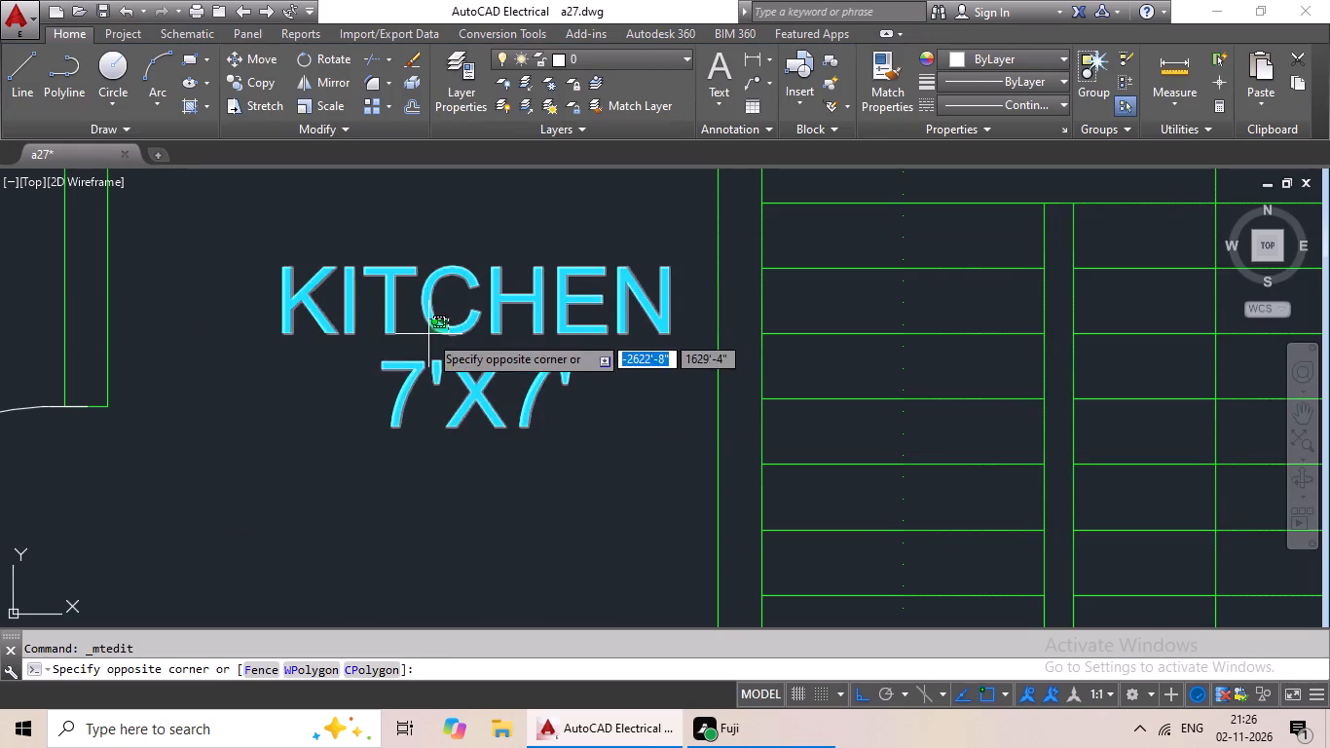
{"action": "left_click", "coordinate": [428, 334]}
{"action": "left_click", "coordinate": [250, 56]}
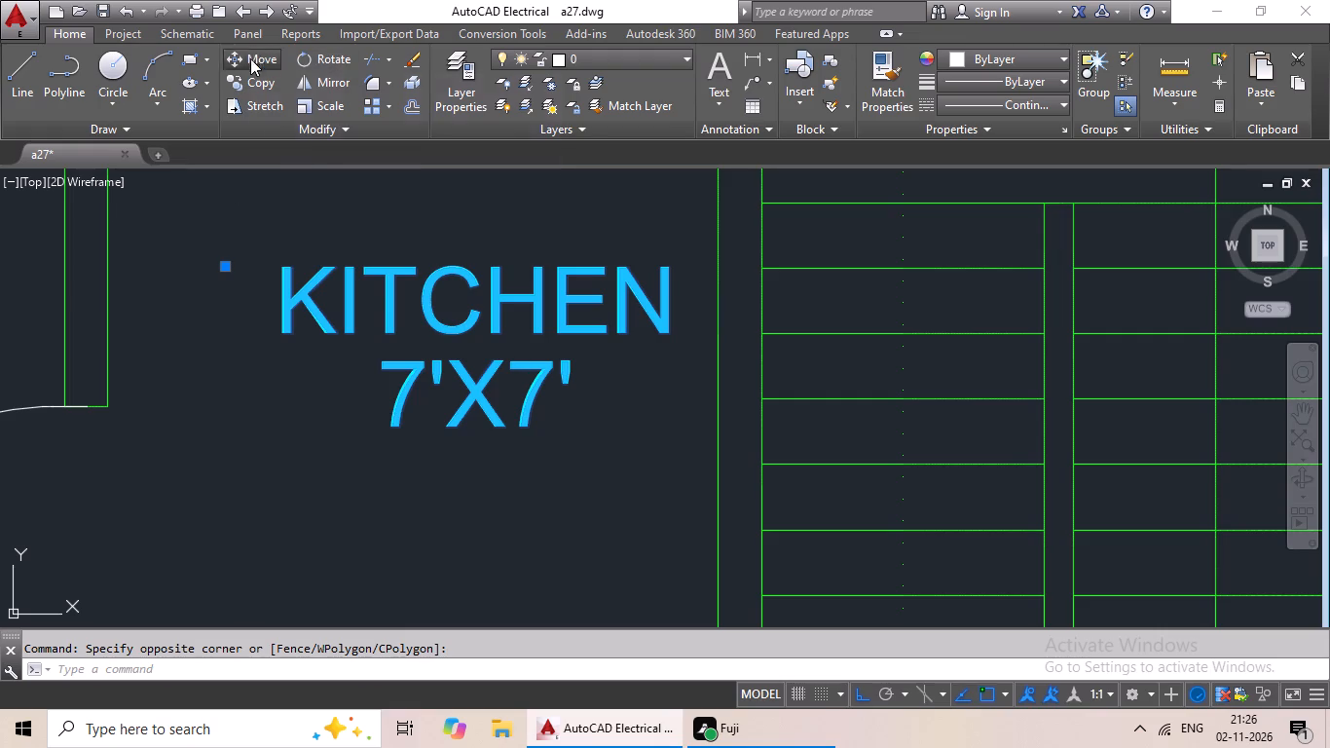
{"action": "left_click_drag", "start_coordinate": [275, 309], "coordinate": [224, 307]}
{"action": "left_click", "coordinate": [224, 307]}
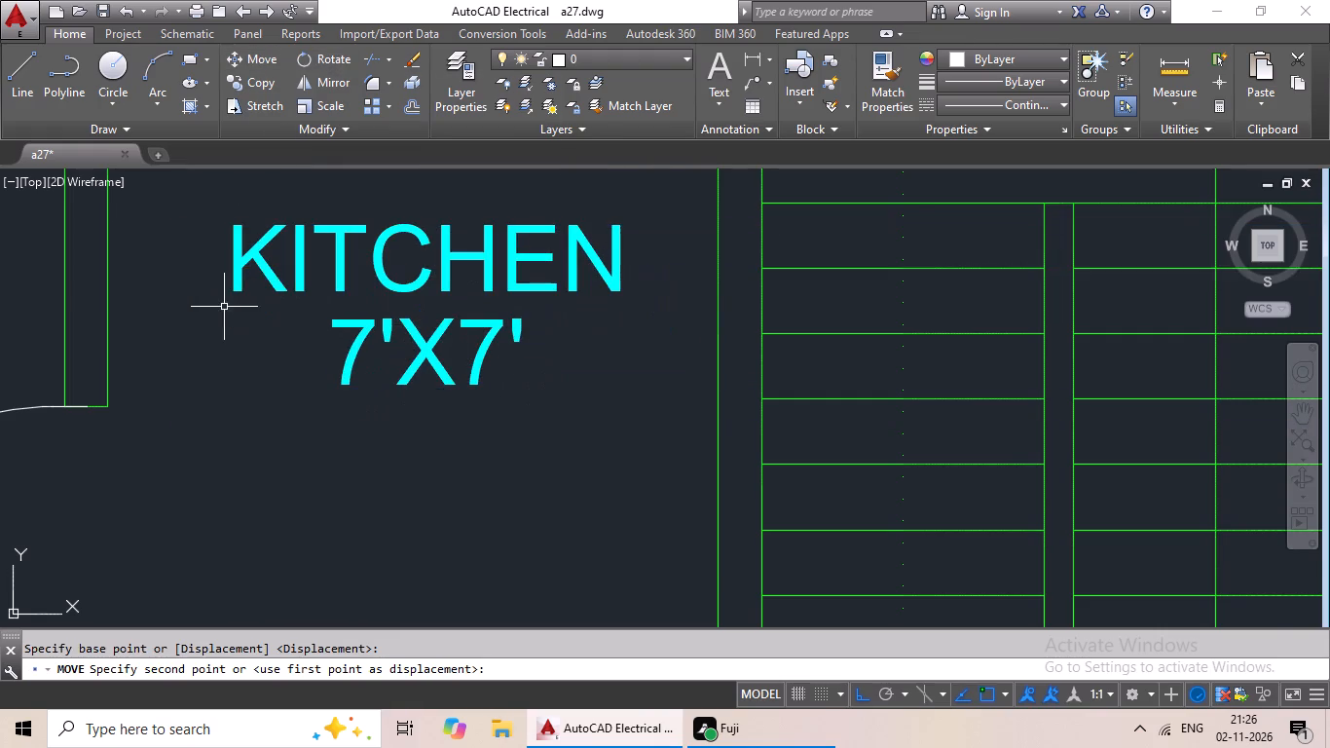
Move the KITCHEN label down and slightly left, farther below the stove and sink.
{"action": "scroll", "coordinate": [483, 352], "scroll_direction": "down", "scroll_amount": 2}
{"action": "middle_click_drag", "start_coordinate": [521, 362], "coordinate": [409, 389]}
{"action": "left_click", "coordinate": [365, 359]}
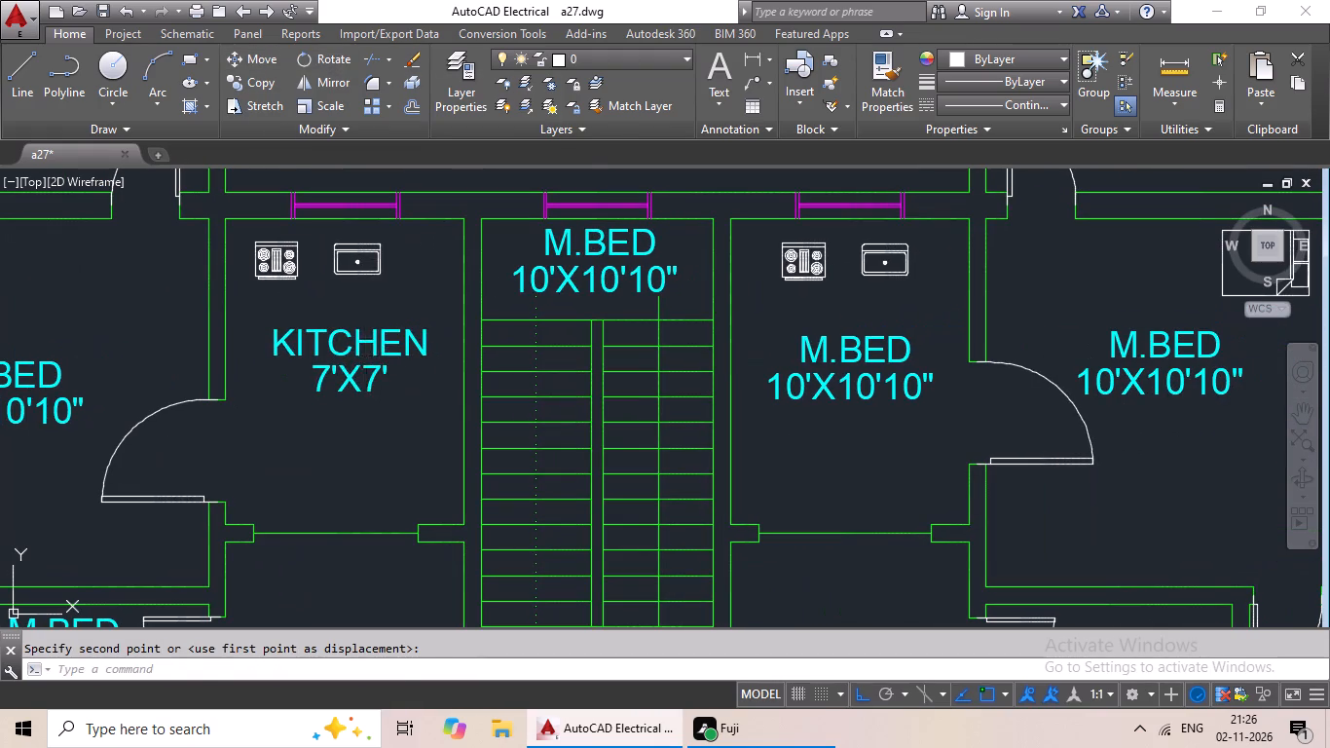
{"action": "left_click", "coordinate": [390, 326]}
{"action": "left_click", "coordinate": [351, 383]}
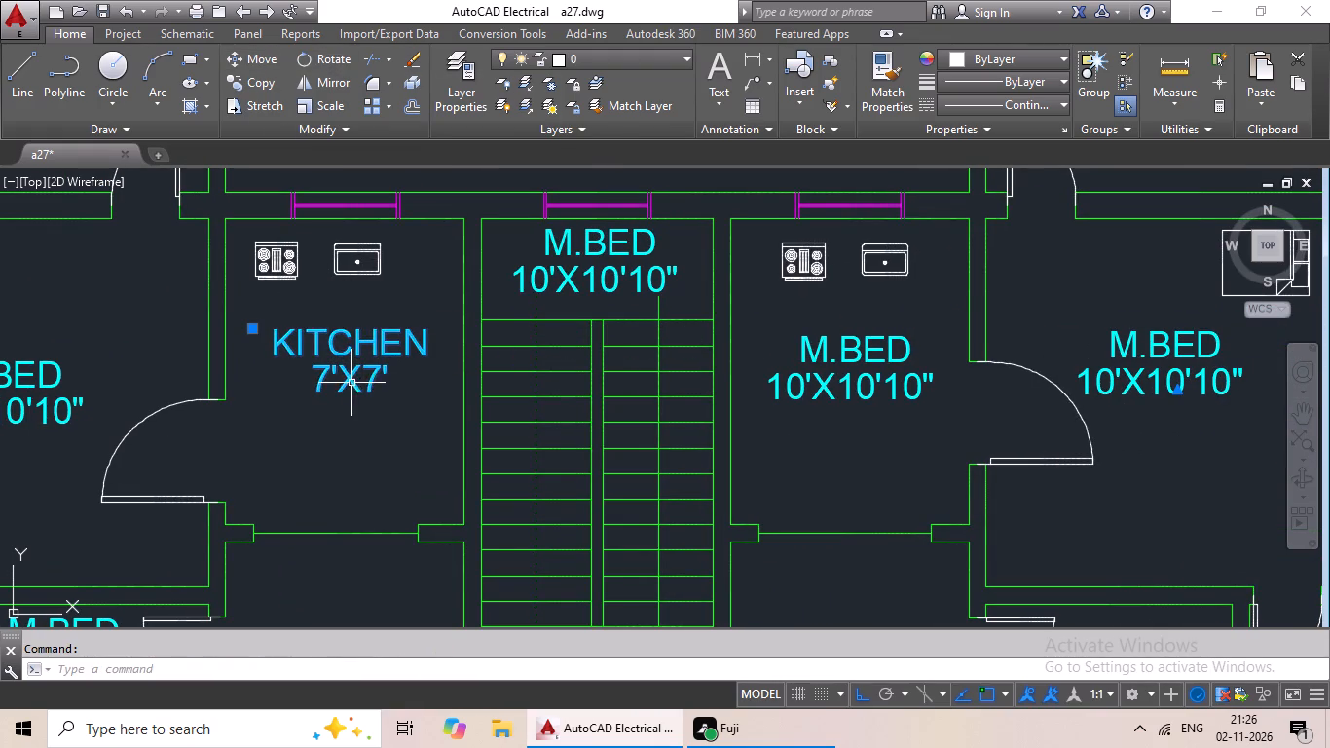
{"action": "left_click_drag", "start_coordinate": [257, 54], "coordinate": [257, 75]}
{"action": "left_click_drag", "start_coordinate": [358, 383], "coordinate": [351, 392]}
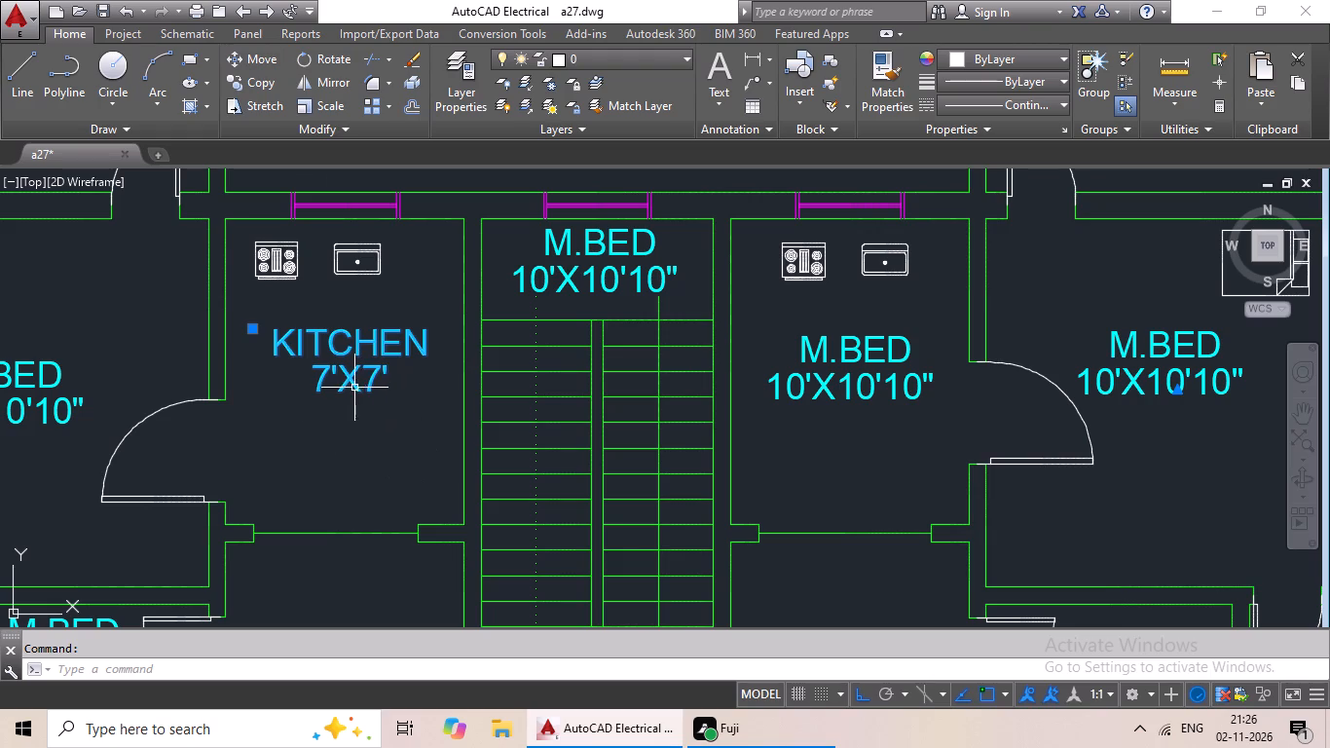
{"action": "left_click_drag", "start_coordinate": [351, 392], "coordinate": [333, 423]}
Turn ortho off and move the KITCHEN label up about 2'-6" in the left unit's upper kitchen, closer to the stove and sink.
{"action": "left_click_drag", "start_coordinate": [322, 406], "coordinate": [350, 335]}
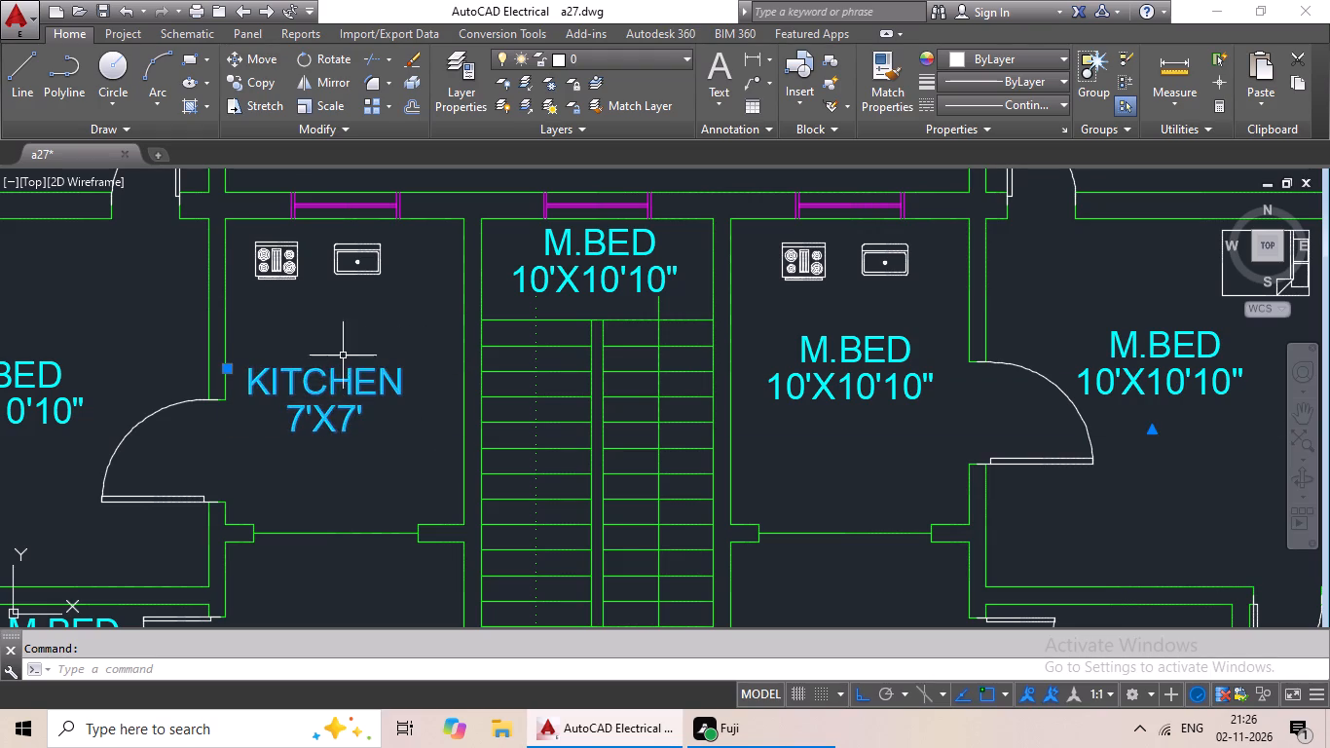
{"action": "left_click", "coordinate": [271, 59]}
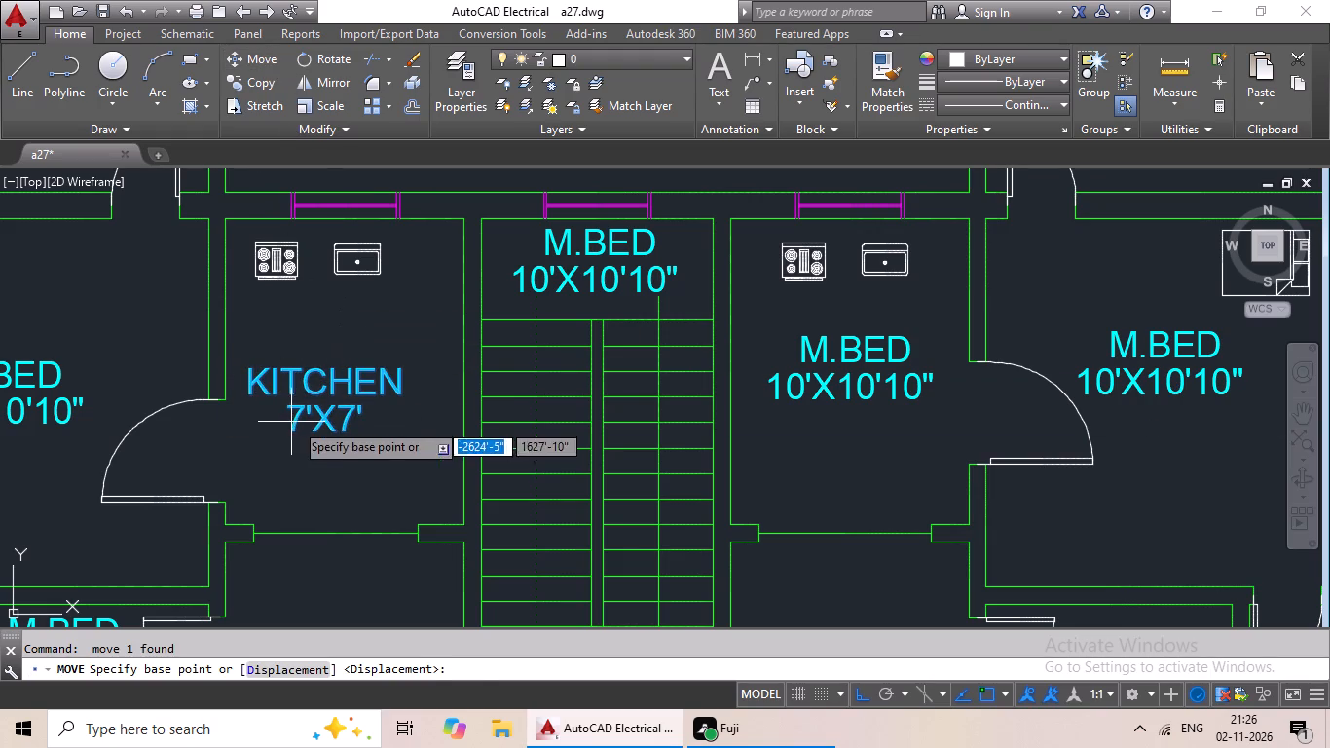
{"action": "left_click_drag", "start_coordinate": [318, 405], "coordinate": [325, 362]}
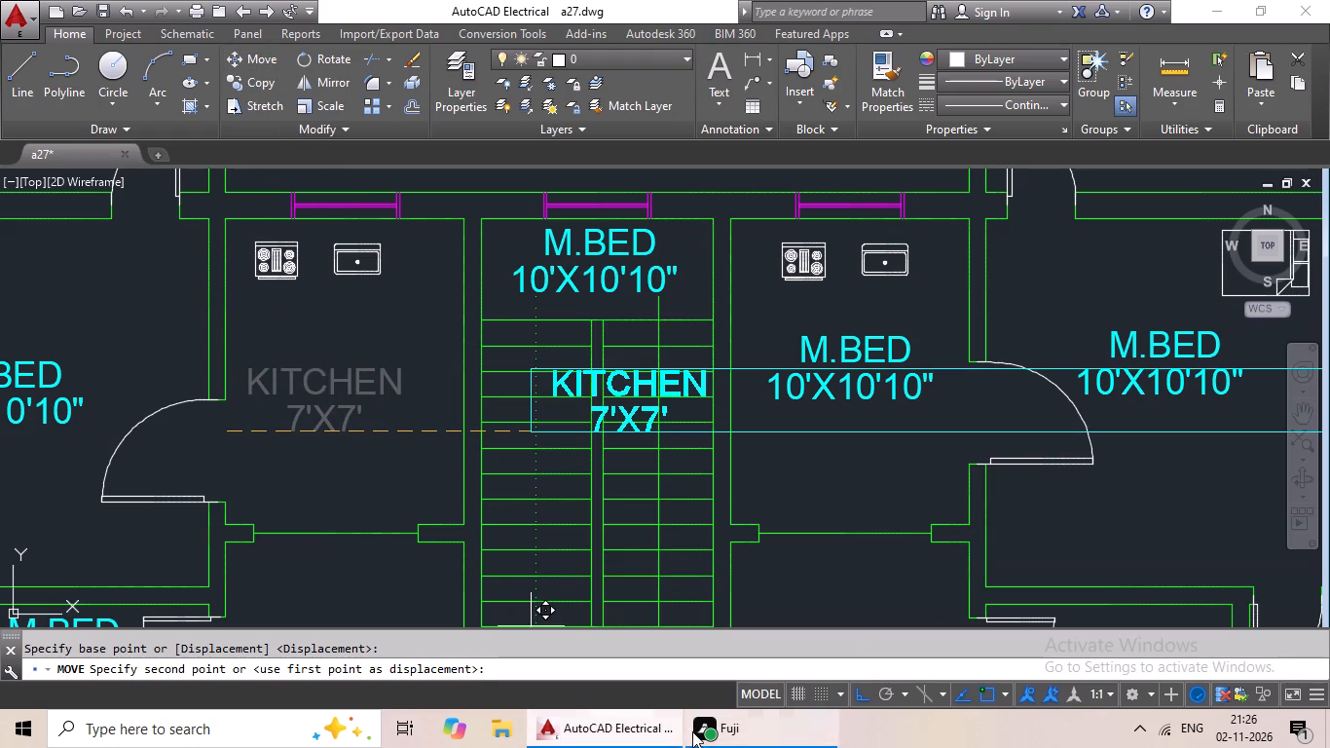
{"action": "left_click", "coordinate": [857, 692]}
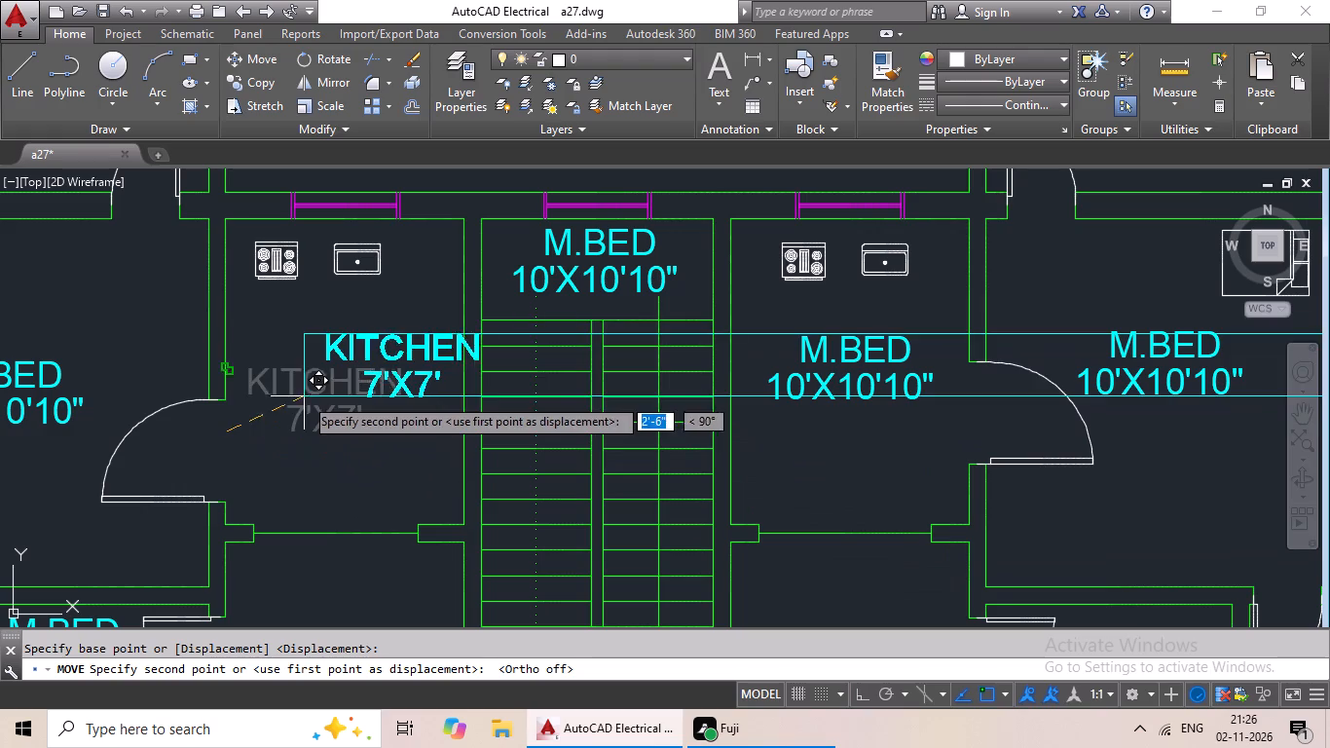
{"action": "left_click", "coordinate": [241, 393]}
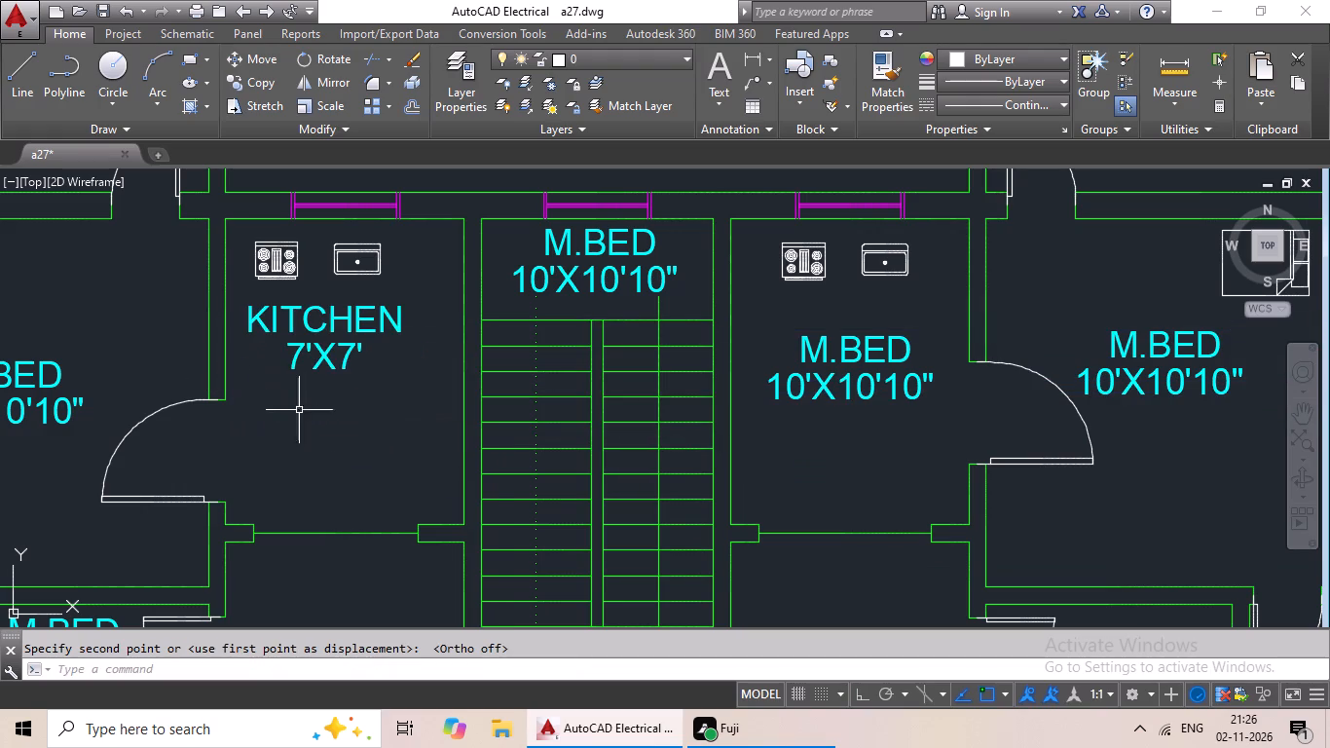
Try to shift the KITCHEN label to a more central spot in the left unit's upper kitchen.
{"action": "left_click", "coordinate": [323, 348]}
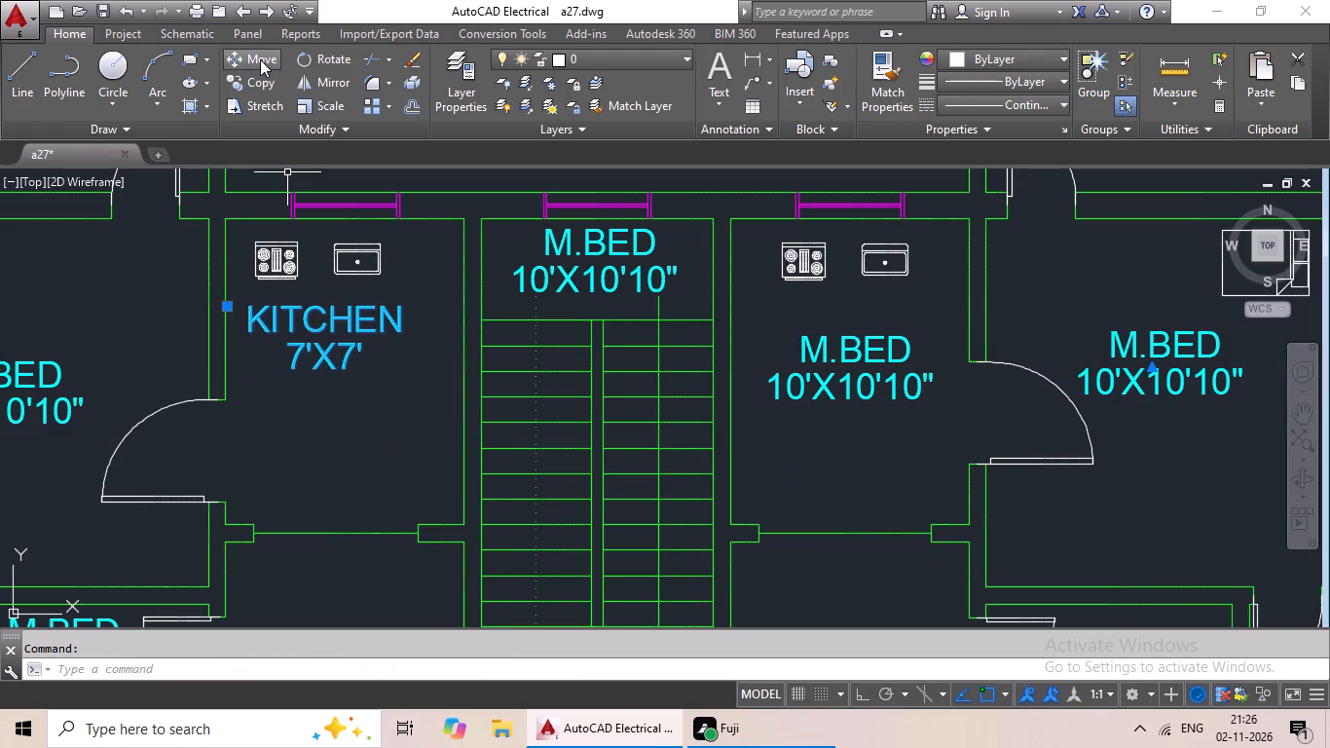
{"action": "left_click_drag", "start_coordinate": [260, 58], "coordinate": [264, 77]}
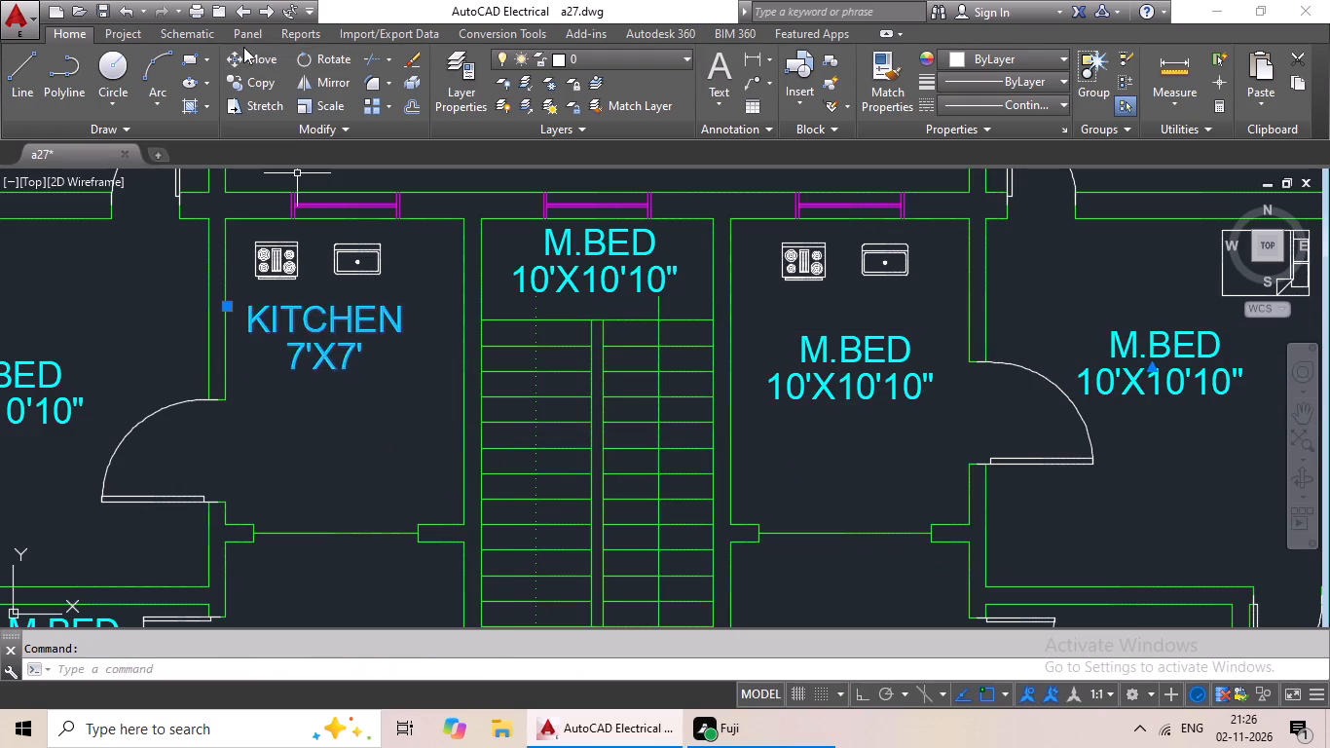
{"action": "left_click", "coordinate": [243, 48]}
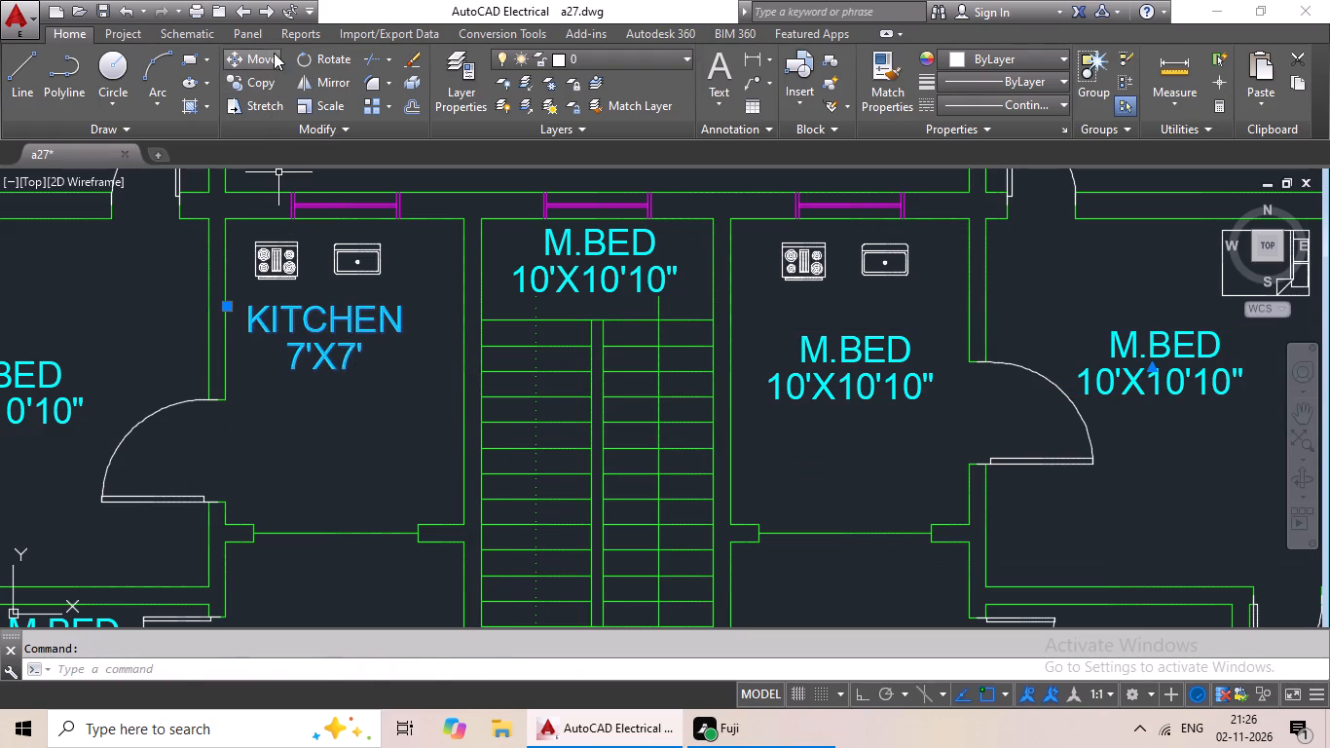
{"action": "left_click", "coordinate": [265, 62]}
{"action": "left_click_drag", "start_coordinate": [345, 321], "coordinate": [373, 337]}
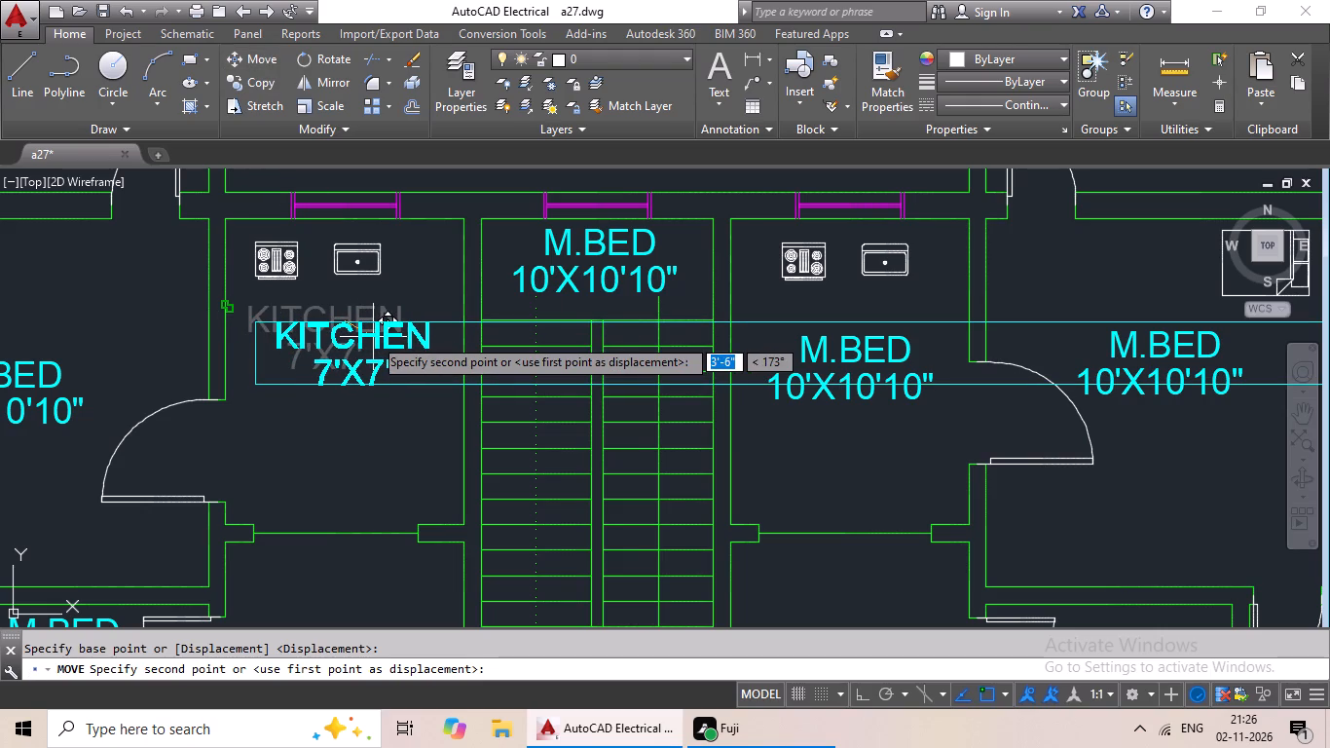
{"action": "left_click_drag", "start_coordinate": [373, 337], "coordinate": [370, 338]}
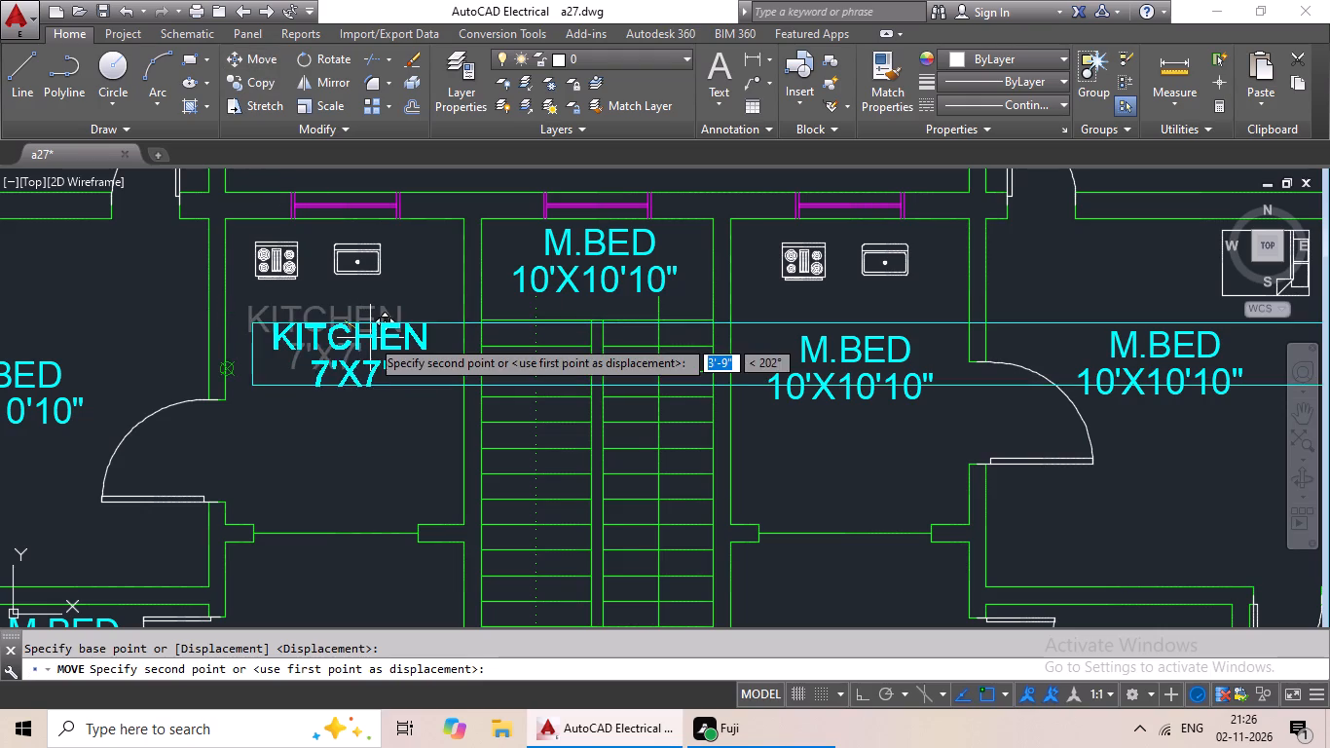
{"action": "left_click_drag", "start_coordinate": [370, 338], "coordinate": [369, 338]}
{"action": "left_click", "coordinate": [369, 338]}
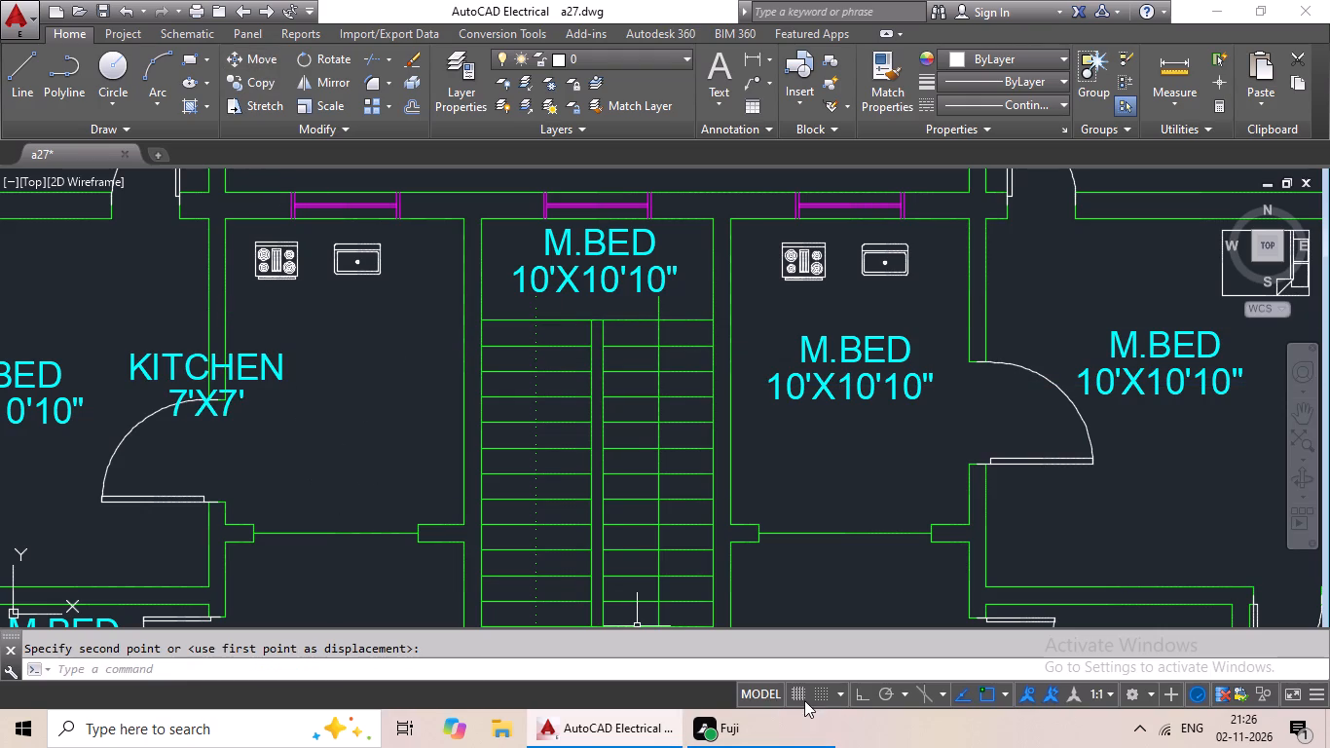
Turn snap on and move the KITCHEN label back into the left unit's upper kitchen, centred between the side walls below the stove and sink.
{"action": "left_click", "coordinate": [820, 692]}
{"action": "left_click", "coordinate": [273, 371]}
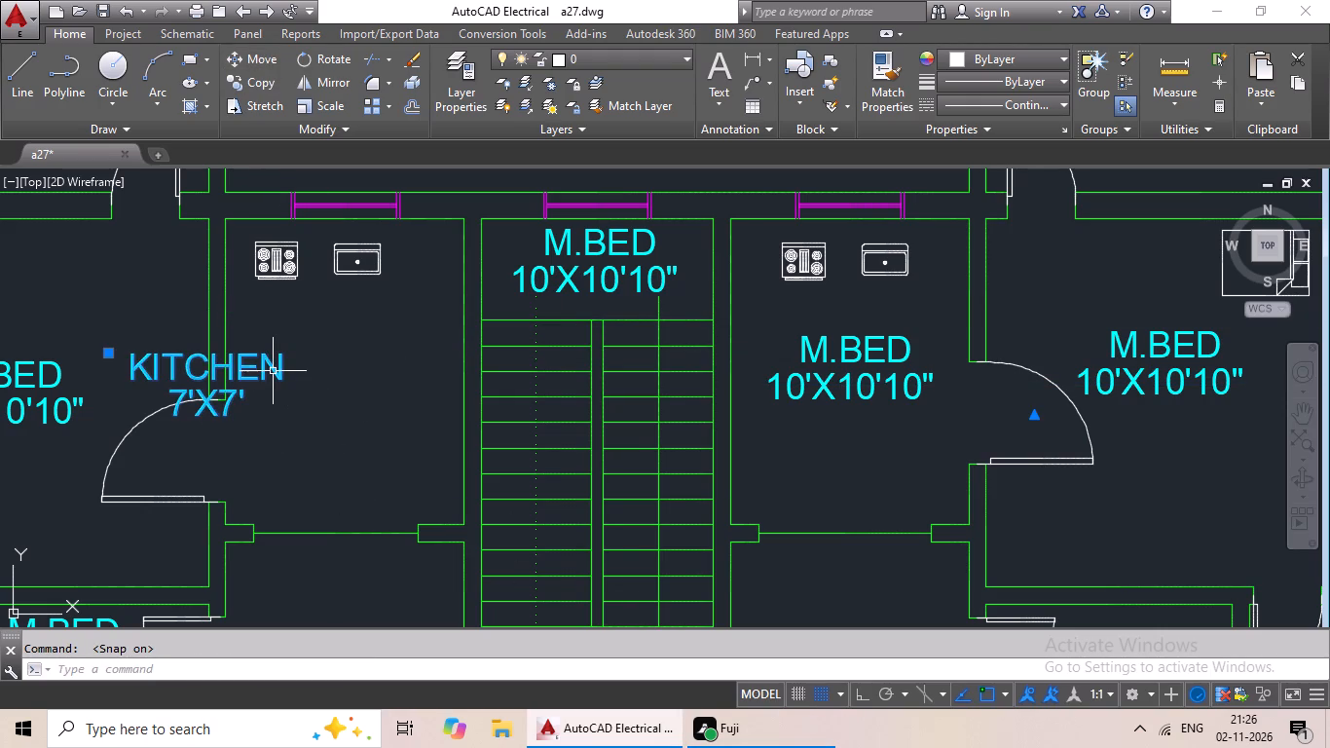
{"action": "left_click", "coordinate": [257, 52]}
{"action": "left_click_drag", "start_coordinate": [270, 369], "coordinate": [305, 354]}
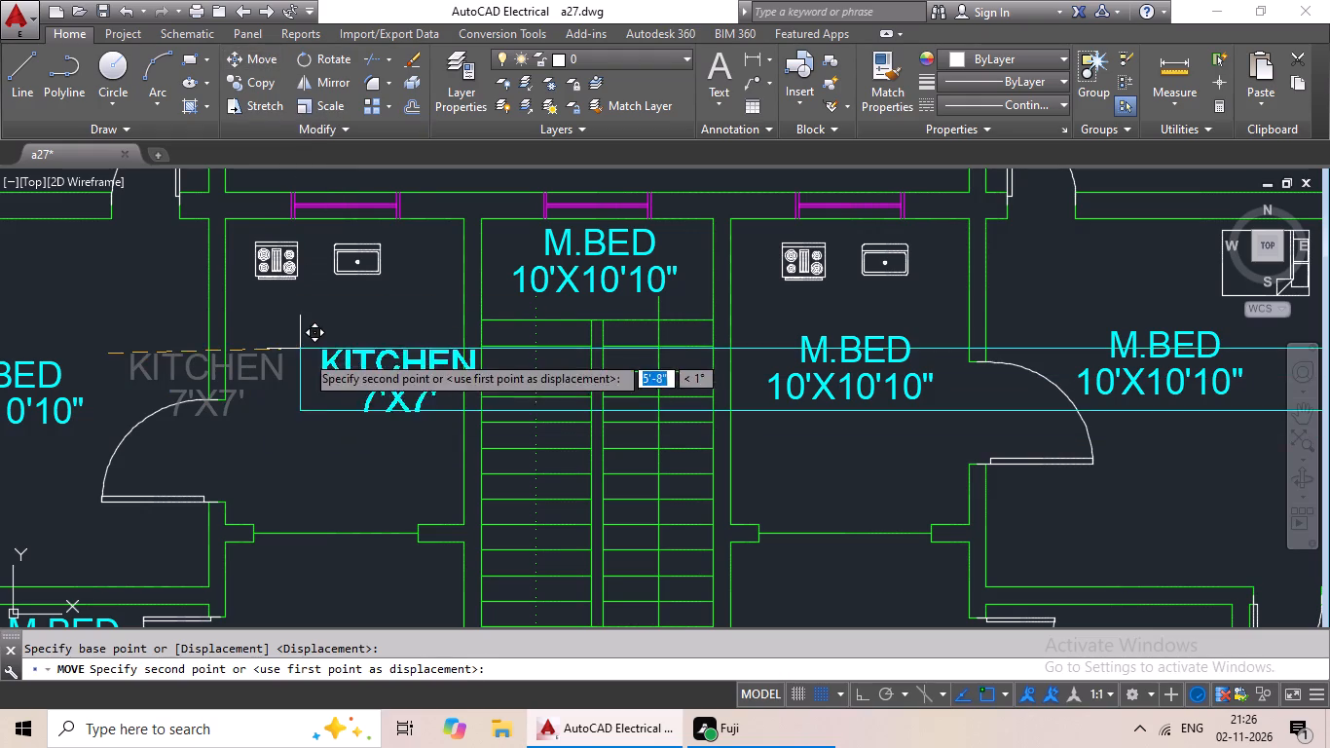
{"action": "left_click_drag", "start_coordinate": [305, 354], "coordinate": [248, 327]}
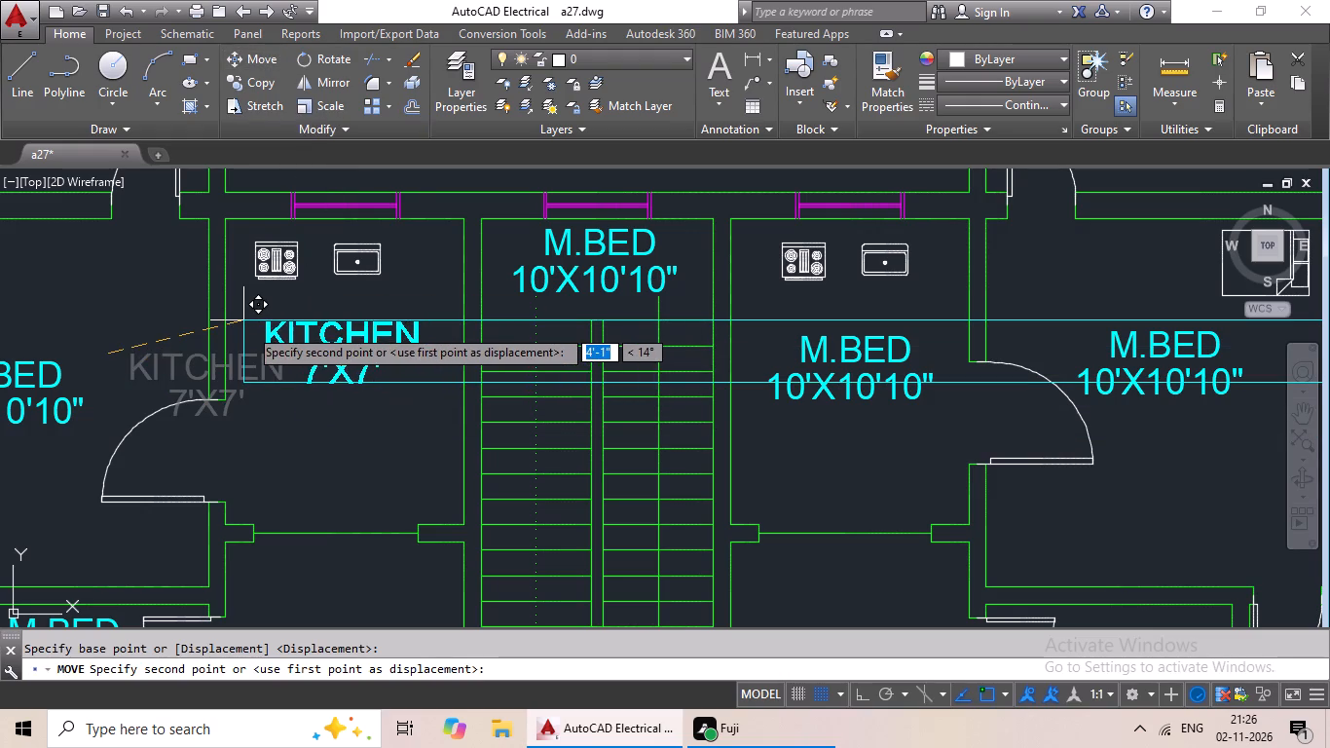
{"action": "left_click_drag", "start_coordinate": [248, 327], "coordinate": [247, 328]}
{"action": "left_click", "coordinate": [247, 328]}
Edit the M.BED label at the head of the staircase, deleting its size line and everything after the letter M.
{"action": "scroll", "coordinate": [429, 421], "scroll_direction": "down", "scroll_amount": 2}
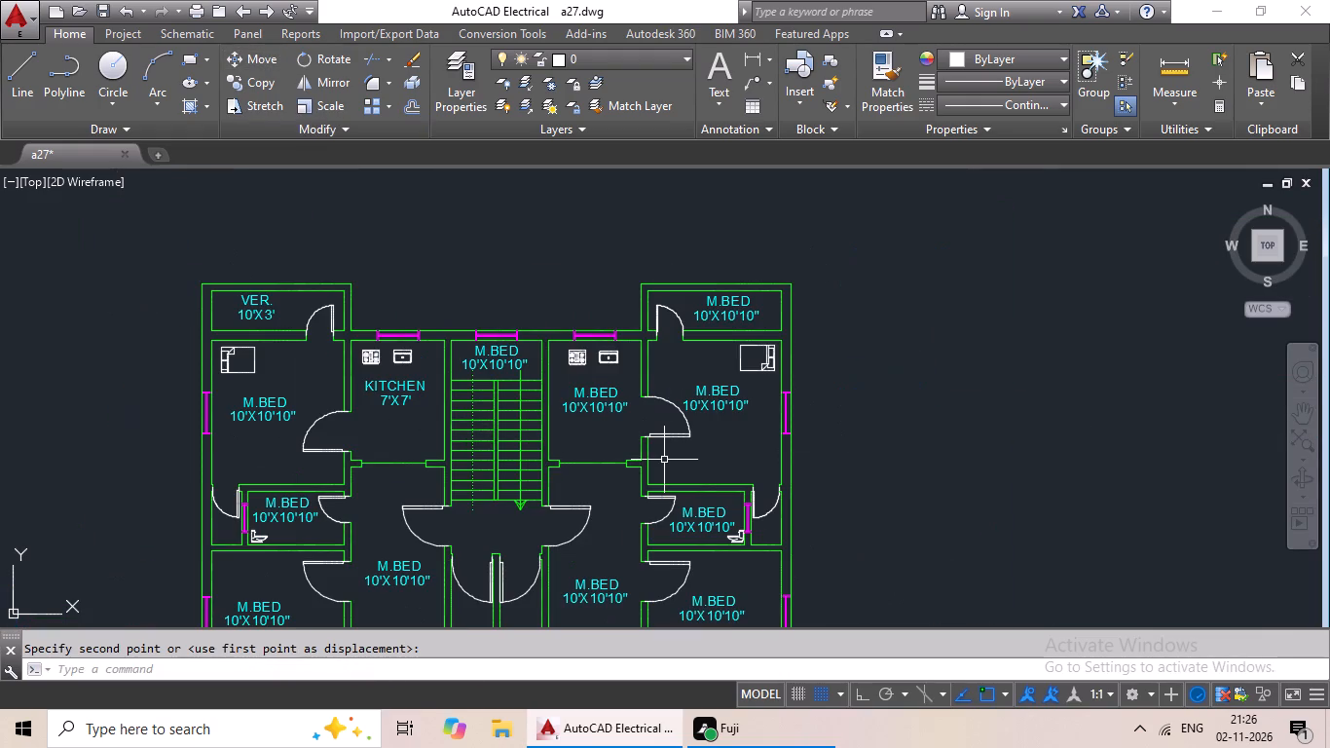
{"action": "scroll", "coordinate": [493, 363], "scroll_direction": "up", "scroll_amount": 3}
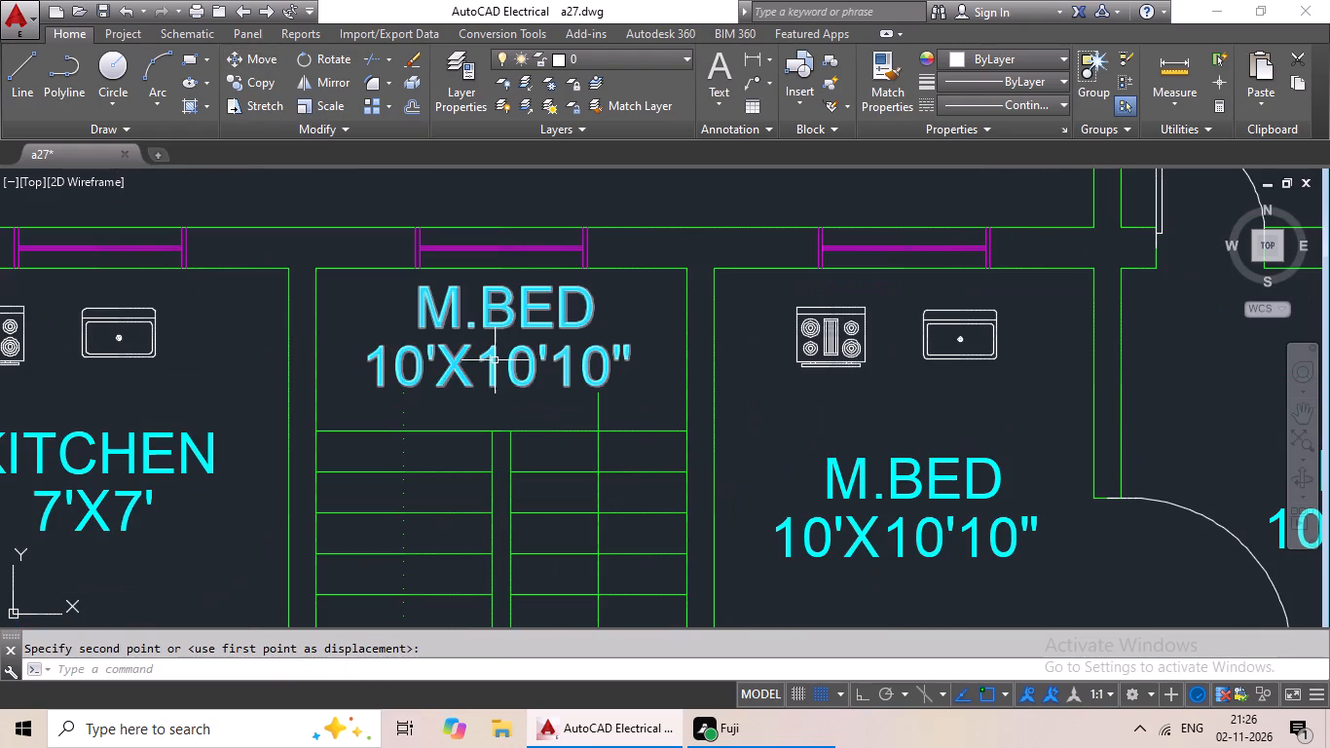
{"action": "left_click", "coordinate": [495, 361]}
{"action": "left_click", "coordinate": [493, 369]}
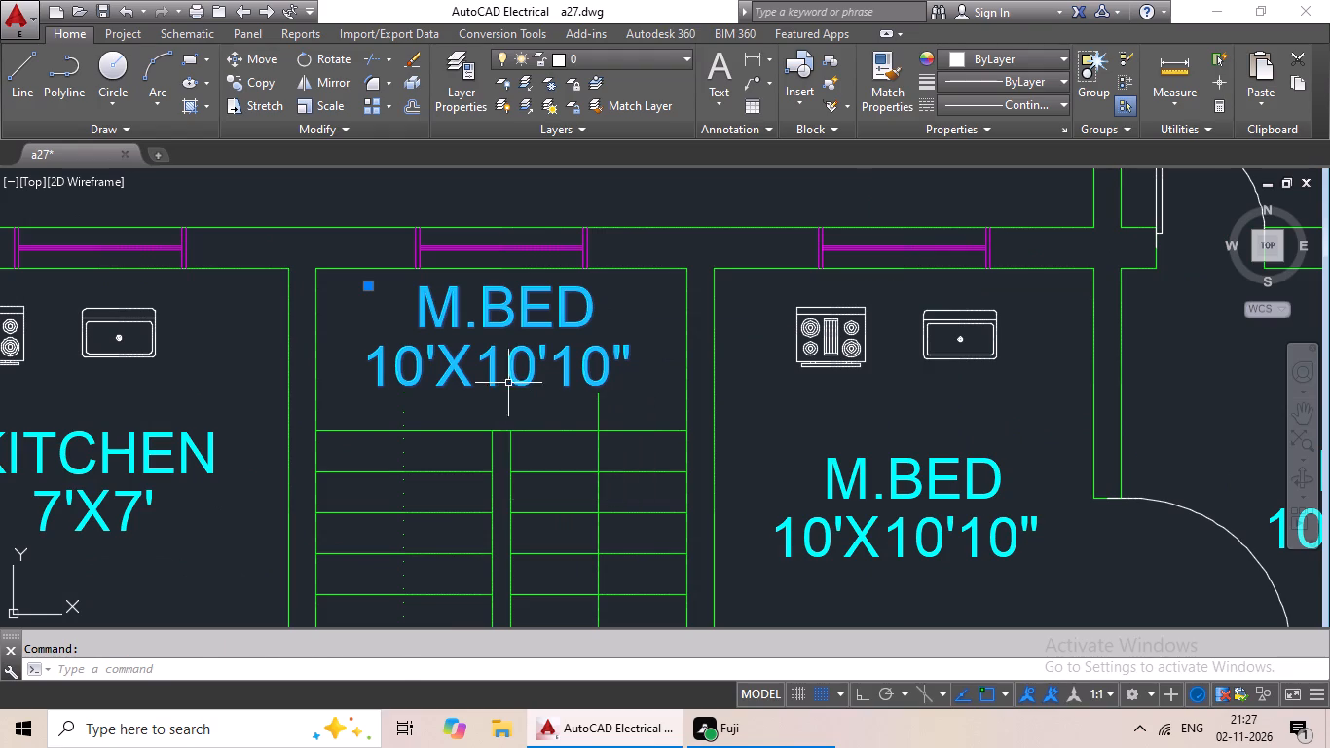
{"action": "double_click", "coordinate": [552, 364]}
{"action": "double_click", "coordinate": [521, 375]}
{"action": "scroll", "coordinate": [520, 376], "scroll_direction": "up", "scroll_amount": 1}
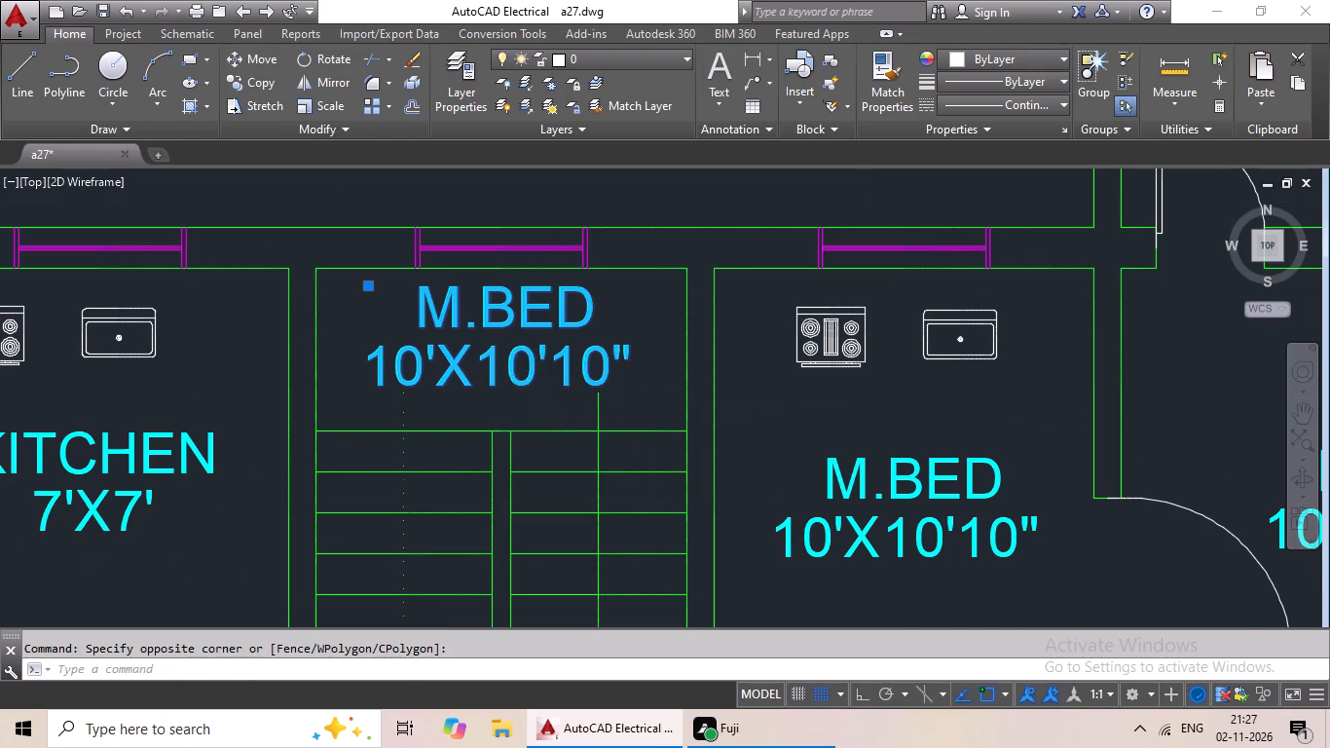
{"action": "double_click", "coordinate": [519, 375]}
{"action": "double_click", "coordinate": [467, 391]}
{"action": "key", "text": "Escape"}
{"action": "key", "text": "Escape"}
{"action": "triple_click", "coordinate": [477, 375]}
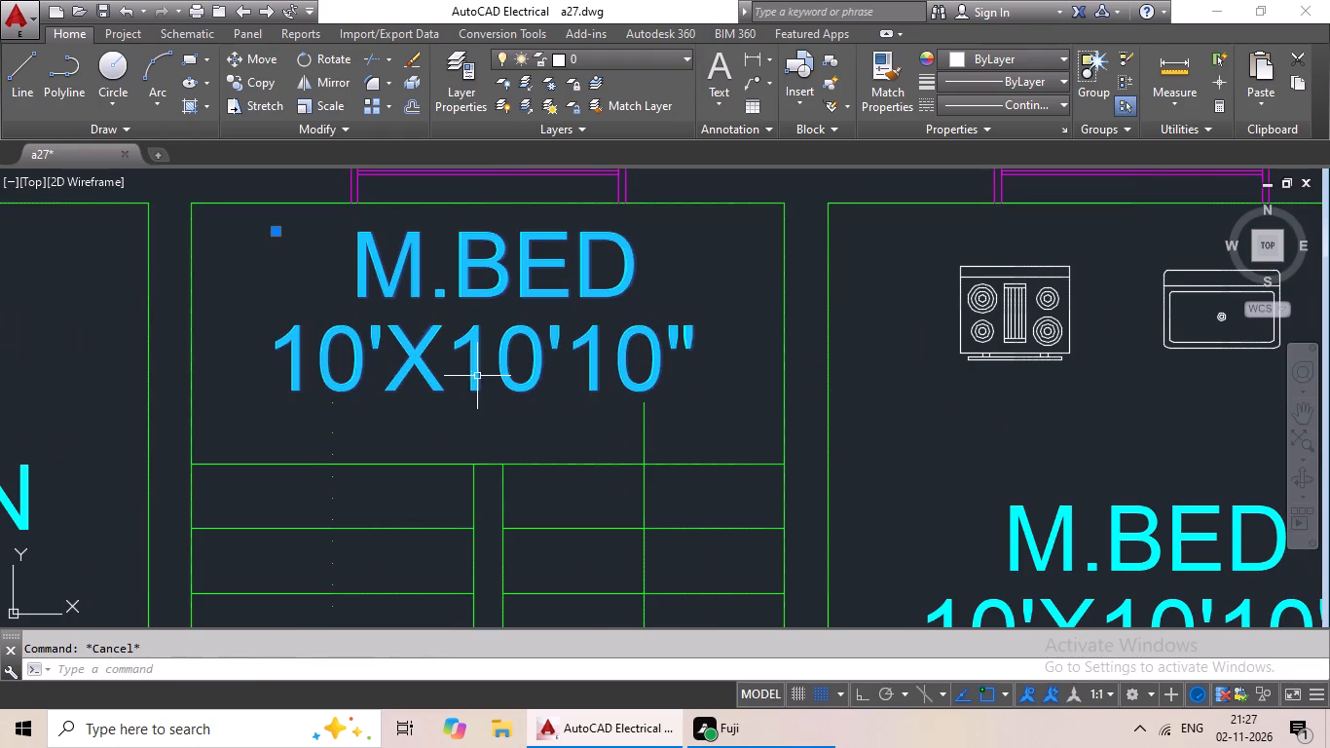
{"action": "double_click", "coordinate": [473, 374]}
{"action": "left_click", "coordinate": [758, 365]}
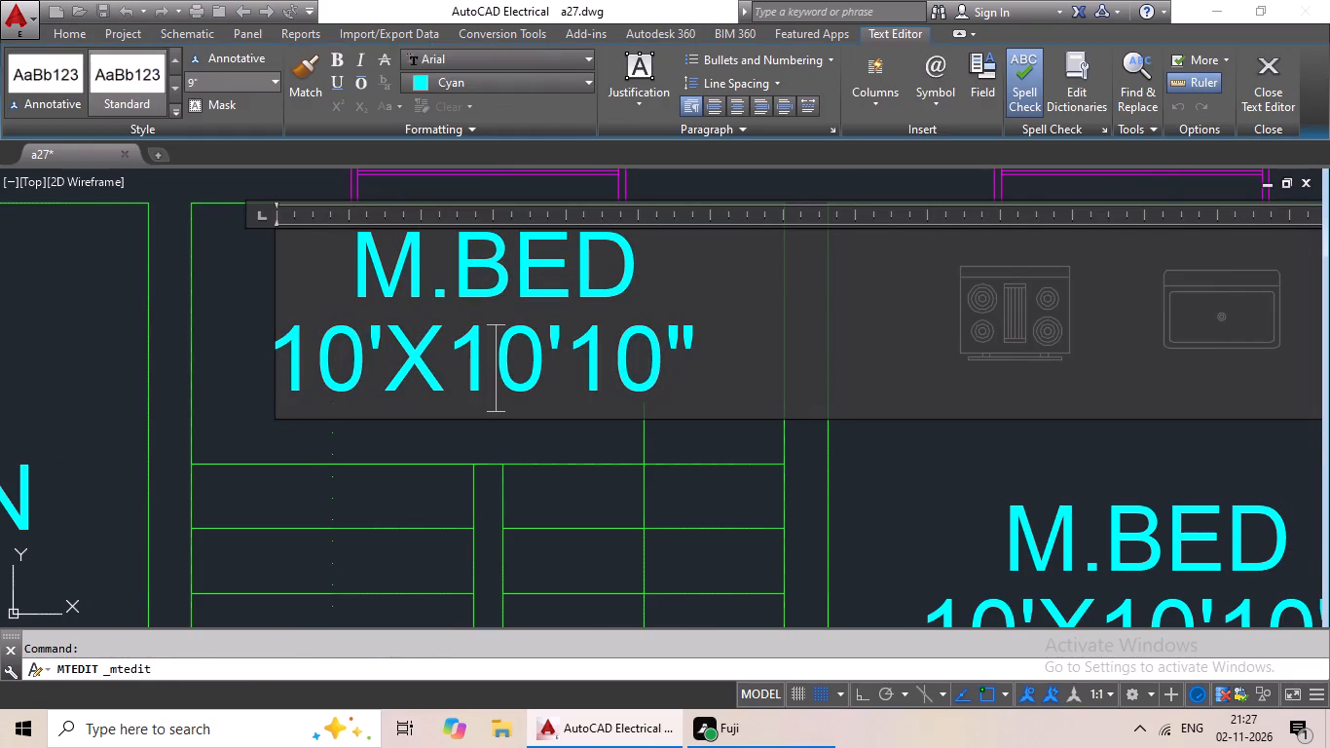
{"action": "left_click", "coordinate": [815, 693]}
{"action": "left_click", "coordinate": [721, 358]}
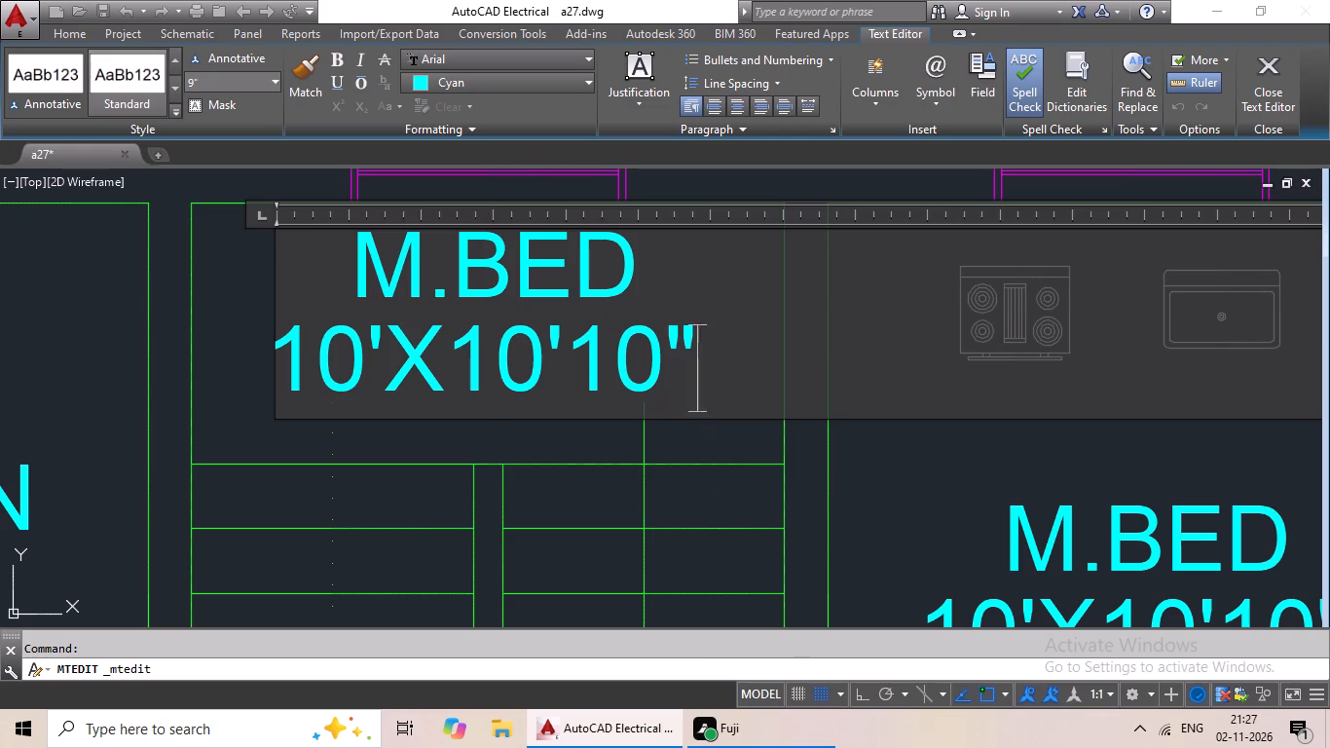
{"action": "key", "text": "BackSpace"}
{"action": "key", "text": "BackSpace"}
{"action": "key", "text": "BackSpace"}
{"action": "key", "text": "BackSpace"}
{"action": "key", "text": "BackSpace"}
{"action": "key", "text": "BackSpace"}
{"action": "key", "text": "BackSpace"}
{"action": "key", "text": "BackSpace"}
{"action": "key", "text": "BackSpace"}
{"action": "key", "text": "BackSpace"}
{"action": "key", "text": "BackSpace"}
{"action": "key", "text": "BackSpace"}
{"action": "key", "text": "BackSpace"}
{"action": "key", "text": "BackSpace"}
{"action": "key", "text": "BackSpace"}
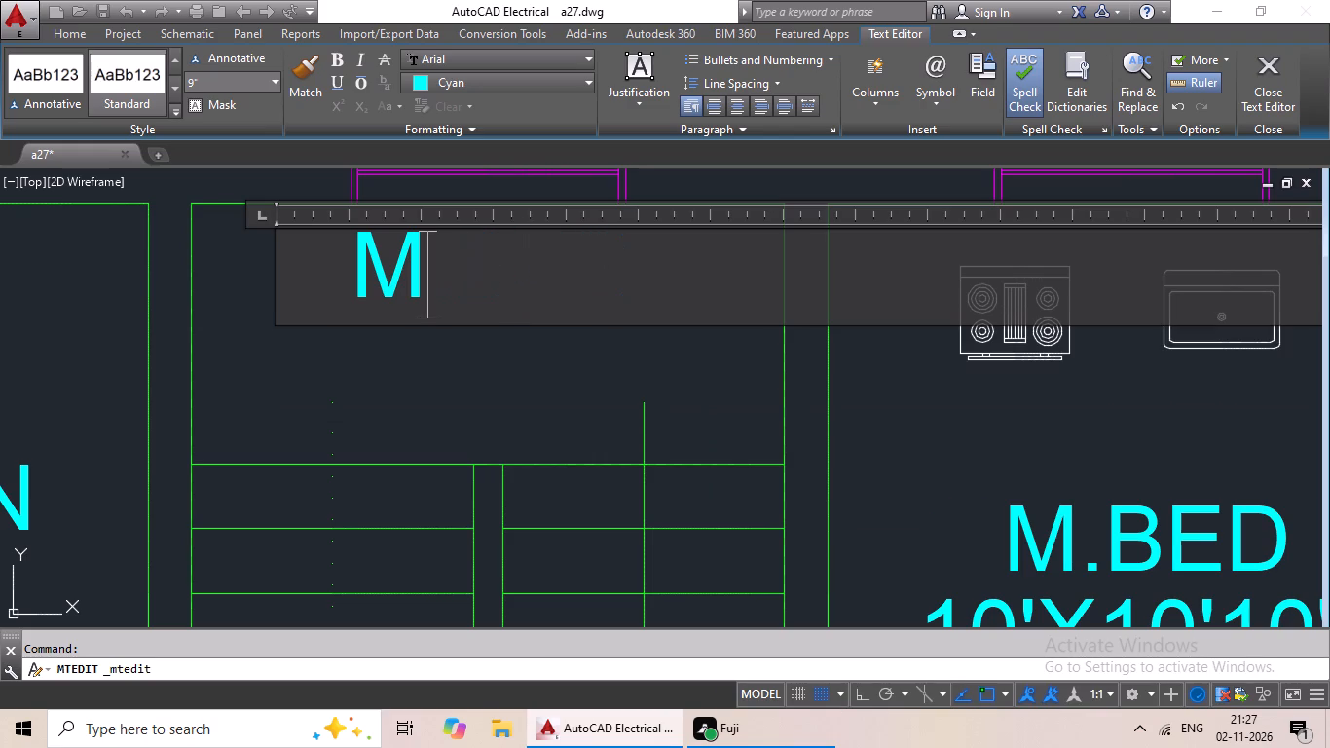
Leave the text edit and turn snap mode off.
{"action": "left_click", "coordinate": [819, 694]}
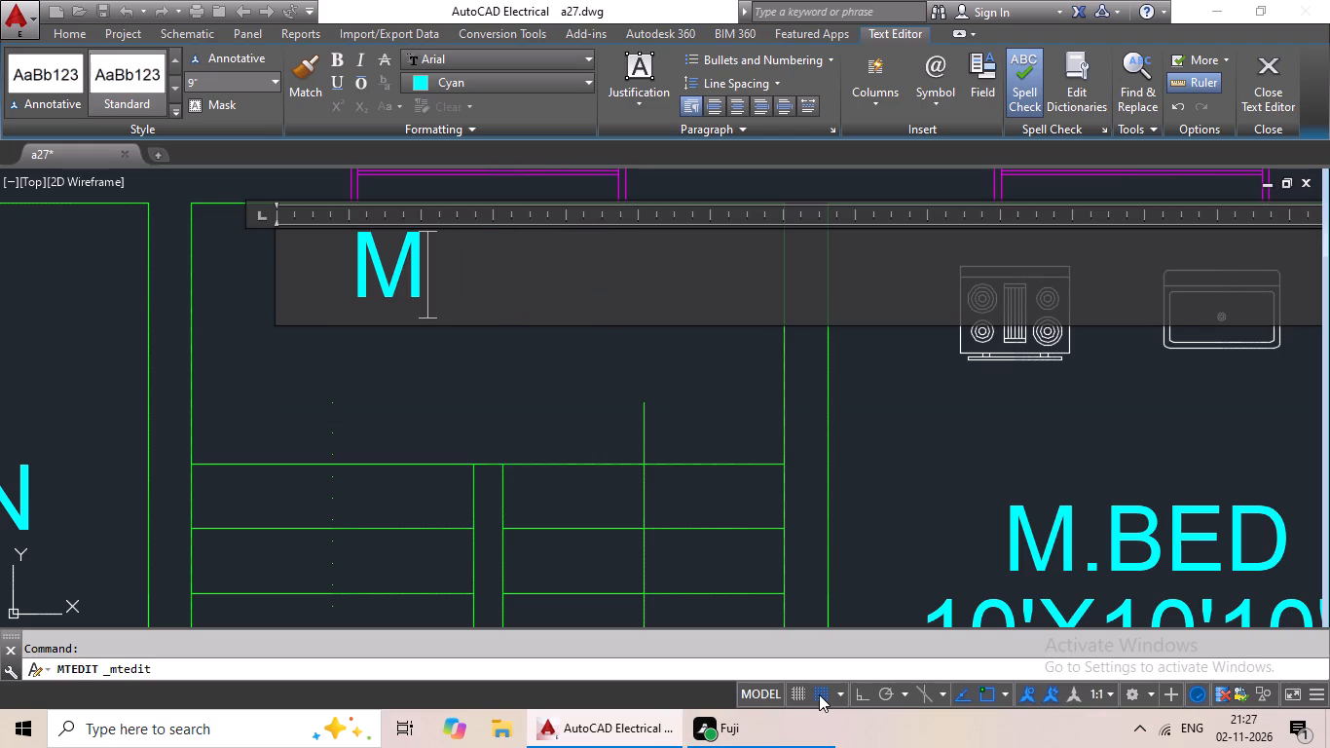
{"action": "triple_click", "coordinate": [819, 694]}
{"action": "left_click", "coordinate": [786, 691]}
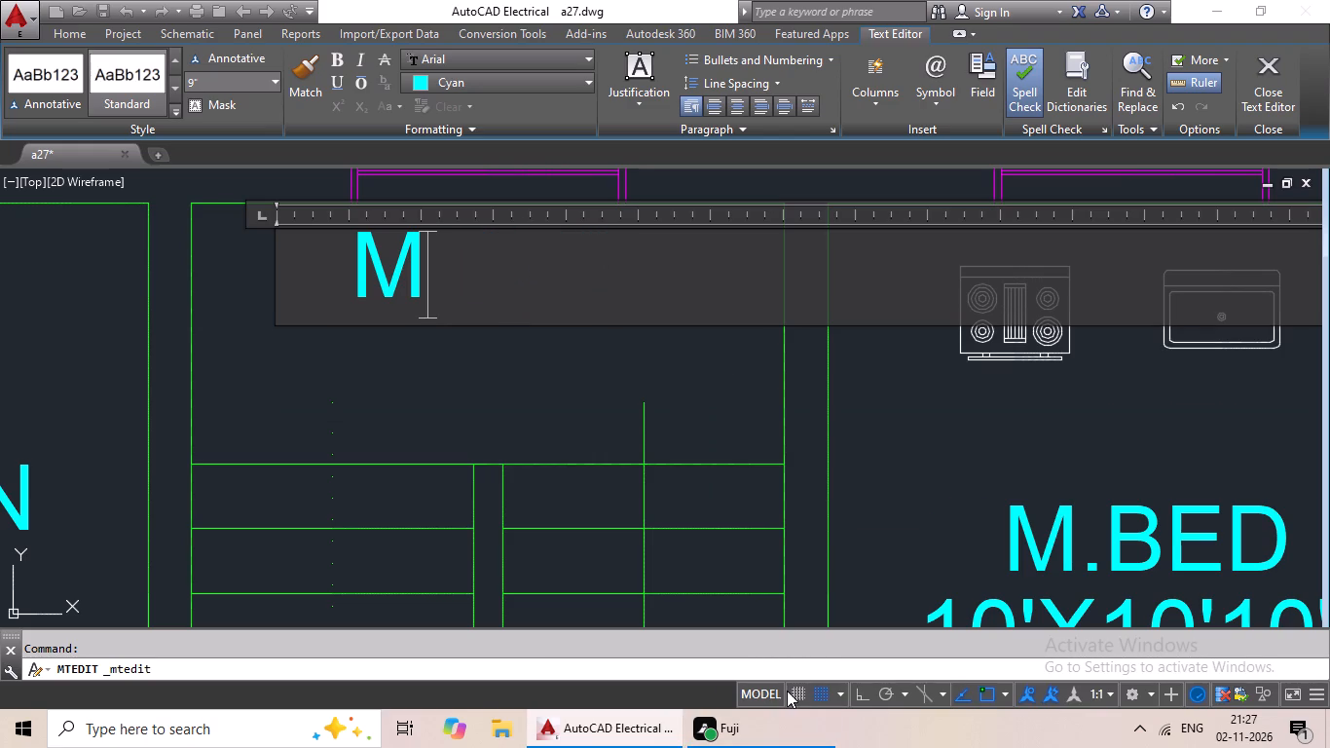
{"action": "left_click", "coordinate": [803, 693]}
{"action": "double_click", "coordinate": [793, 693]}
{"action": "left_click", "coordinate": [796, 681]}
{"action": "left_click", "coordinate": [861, 542]}
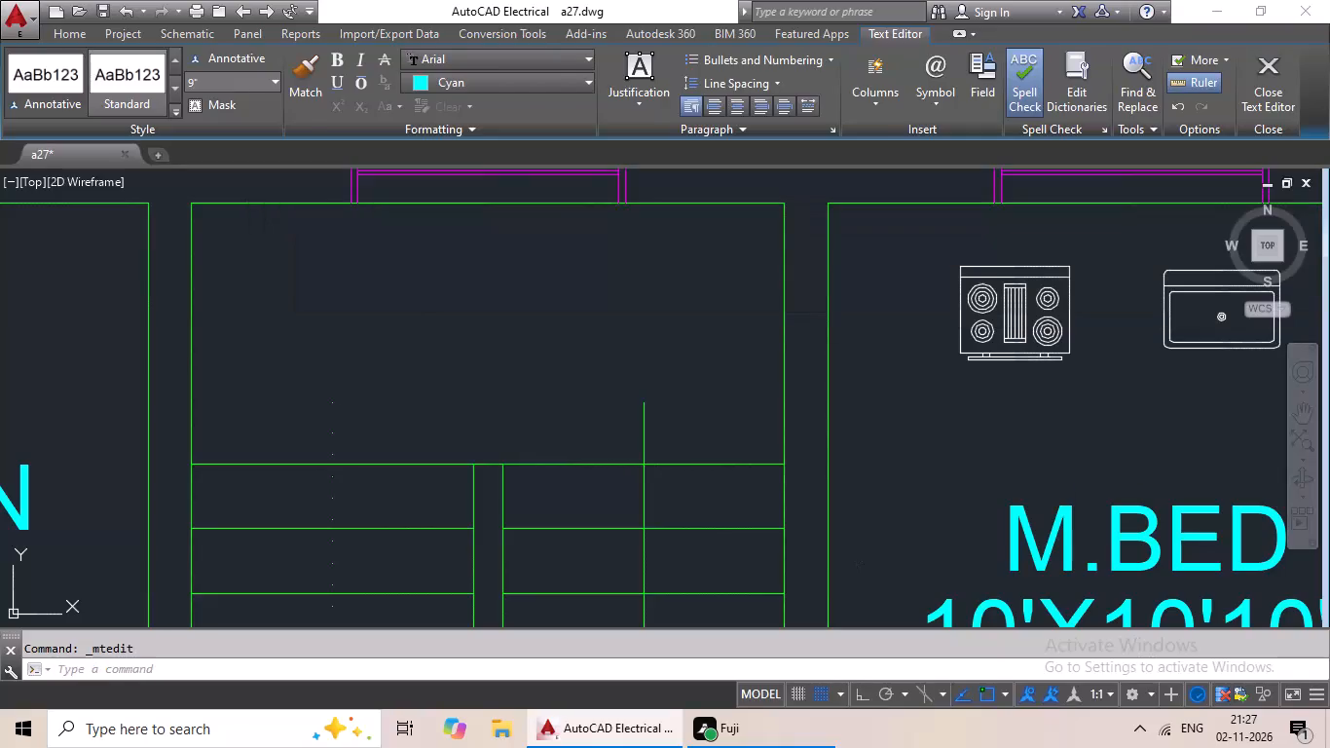
{"action": "double_click", "coordinate": [364, 282]}
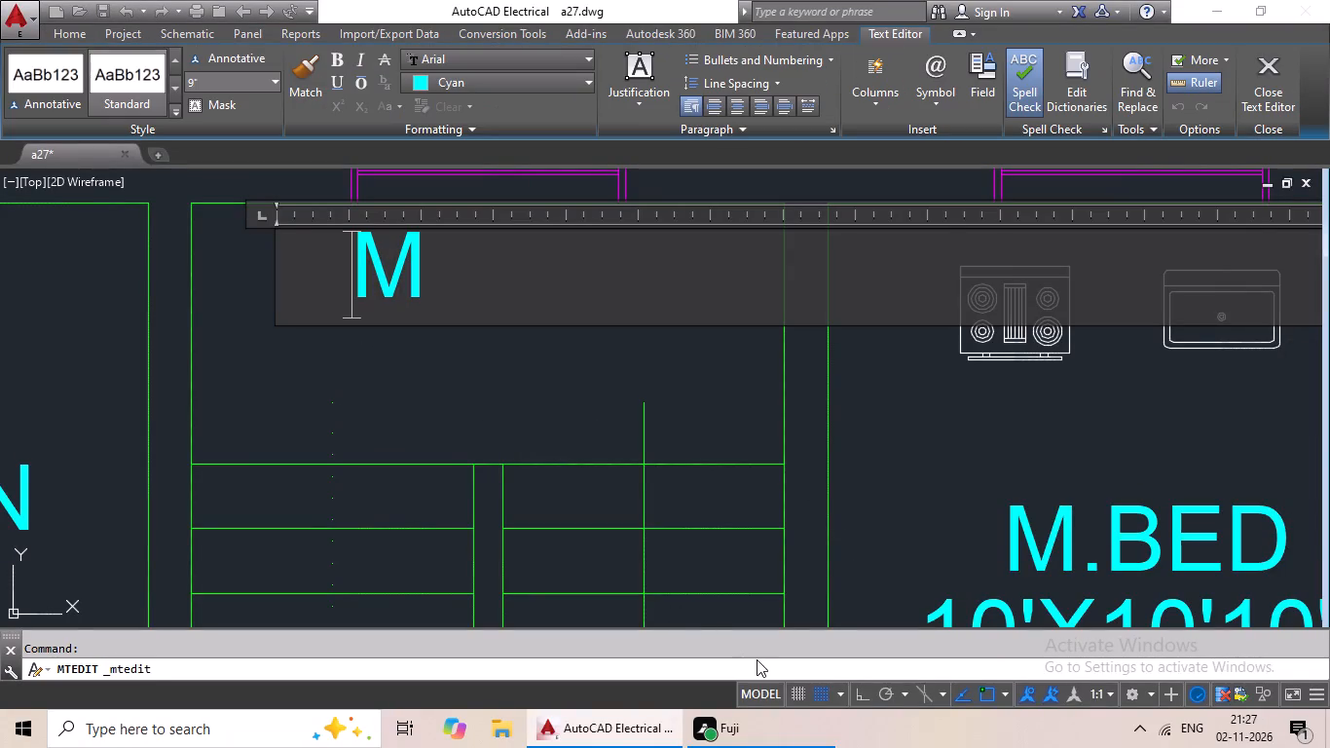
{"action": "left_click_drag", "start_coordinate": [887, 498], "coordinate": [877, 510]}
{"action": "left_click", "coordinate": [830, 696]}
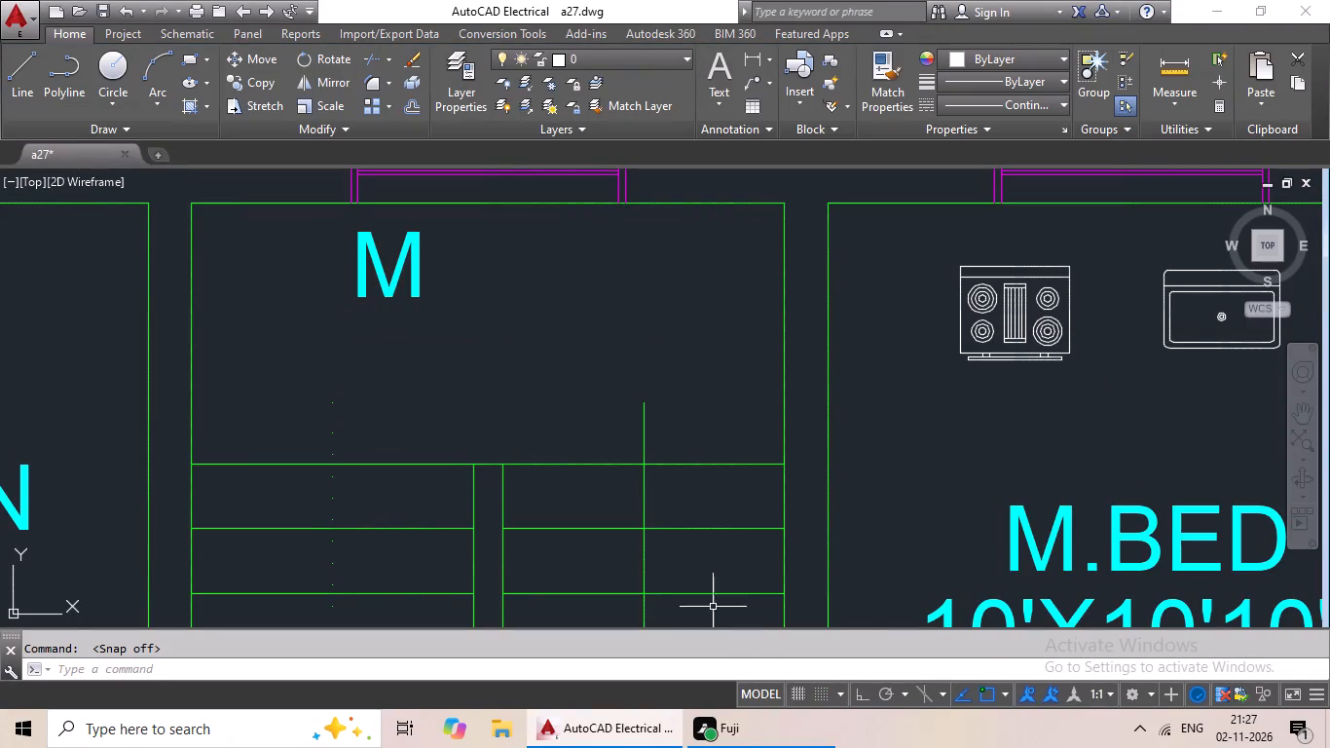
Replace the remaining M in the label at the head of the staircase with STAIR.
{"action": "double_click", "coordinate": [401, 273]}
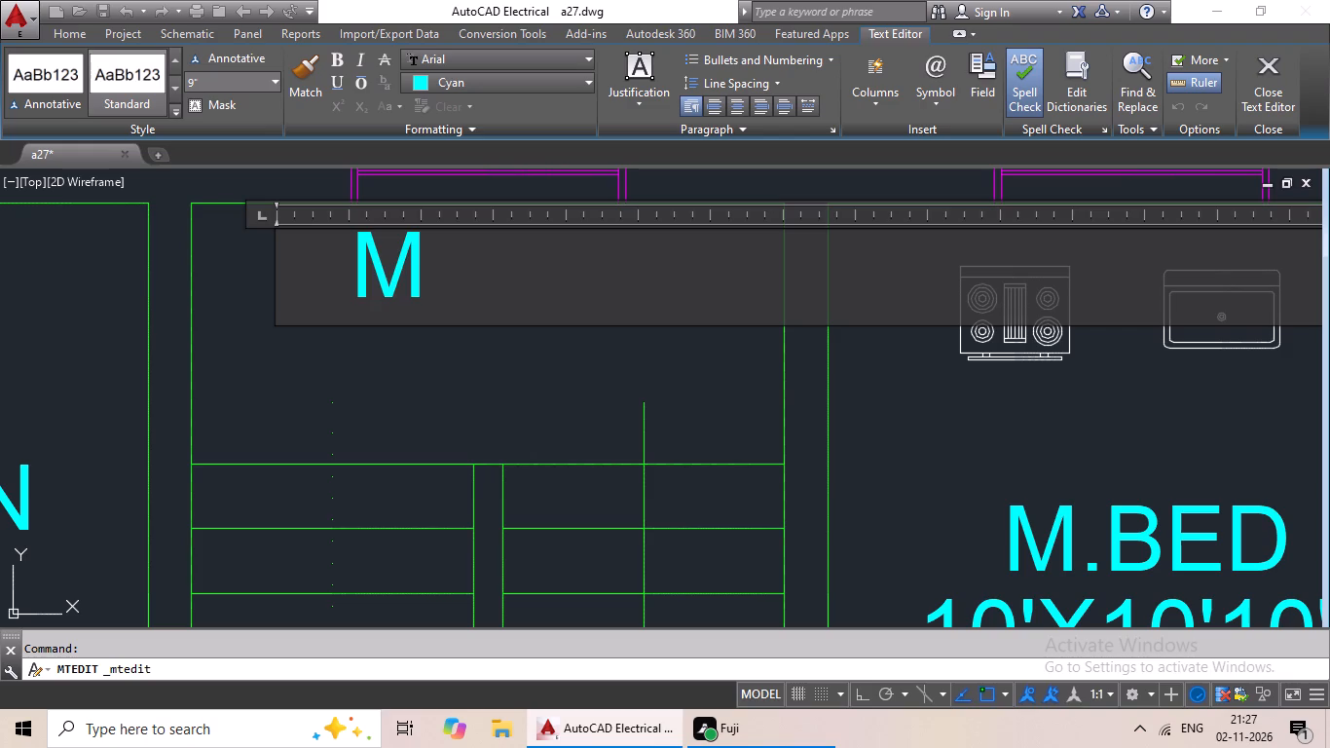
{"action": "key", "text": "BackSpace"}
{"action": "type", "text": "STAIR"}
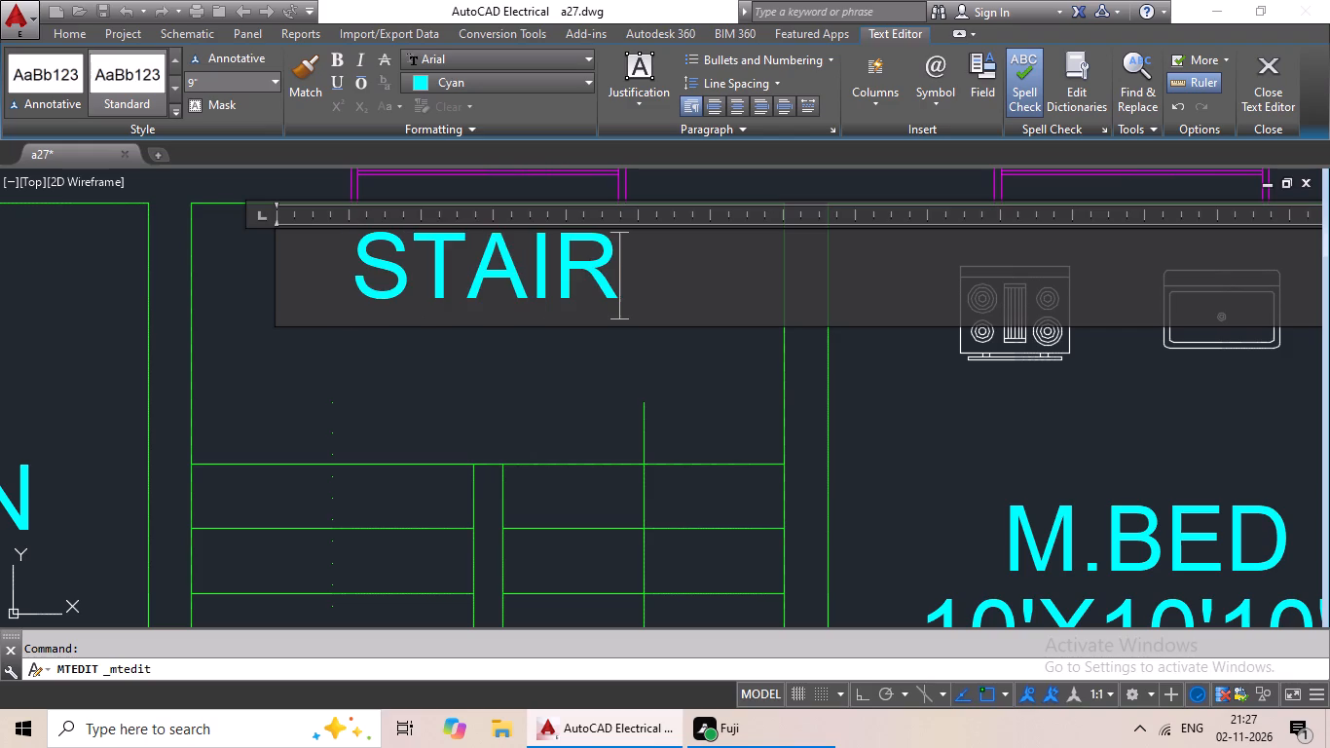
Add the size 7'X16' as a second line centred beneath STAIR, and finish the text edit.
{"action": "key", "text": "Return"}
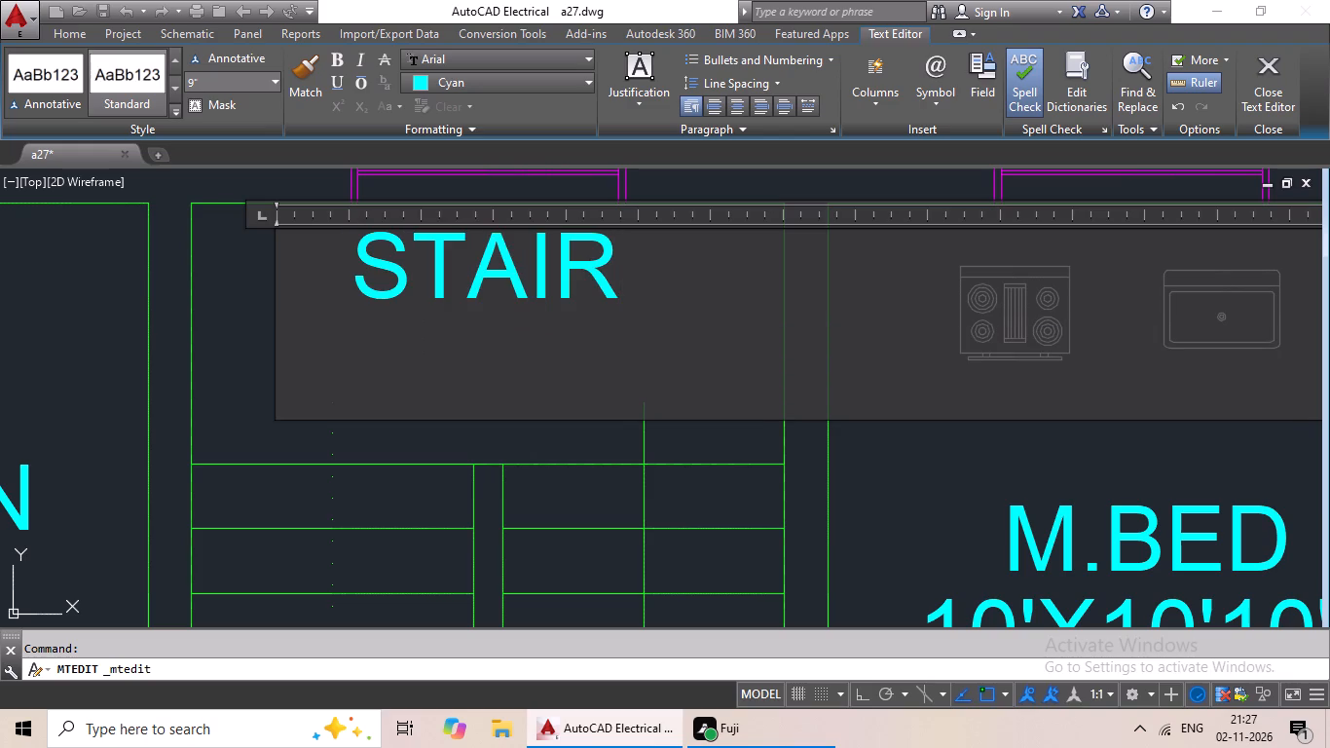
{"action": "key", "text": "7"}
{"action": "key", "text": "apostrophe"}
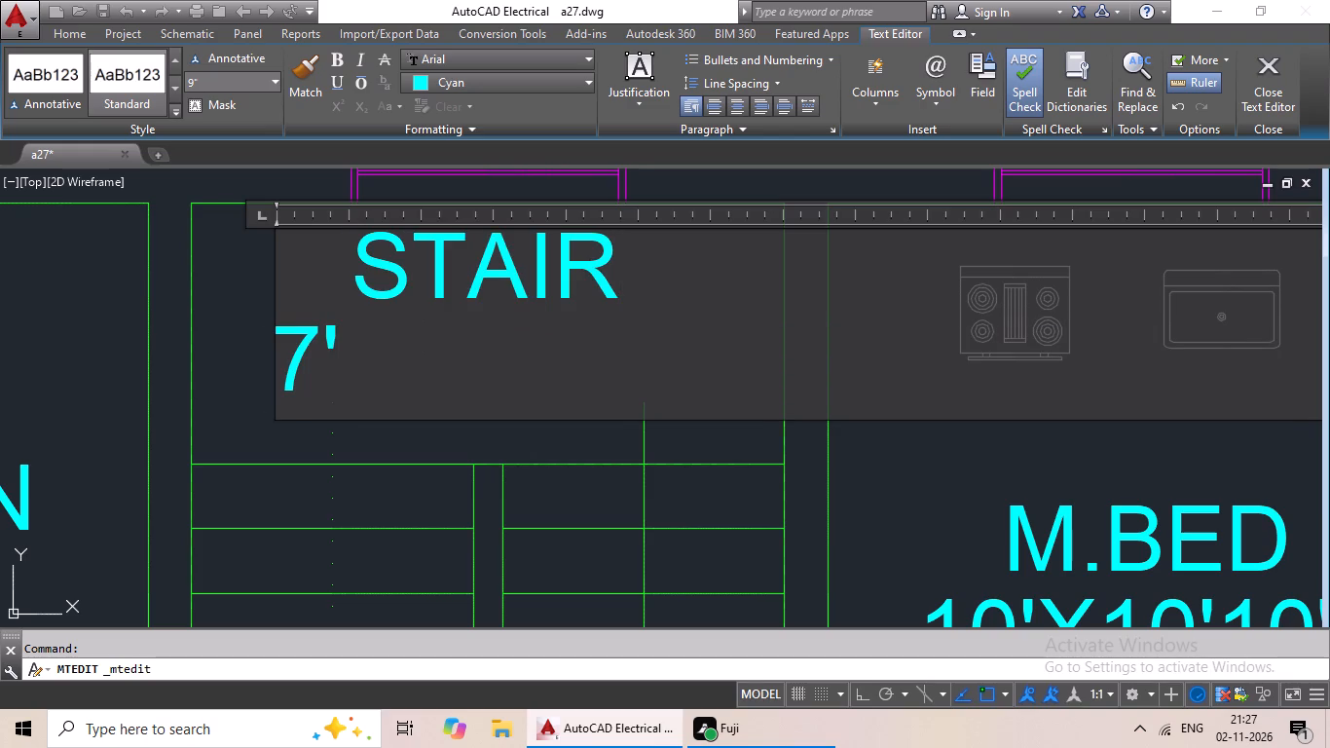
{"action": "key", "text": "shift+x"}
{"action": "type", "text": "16'"}
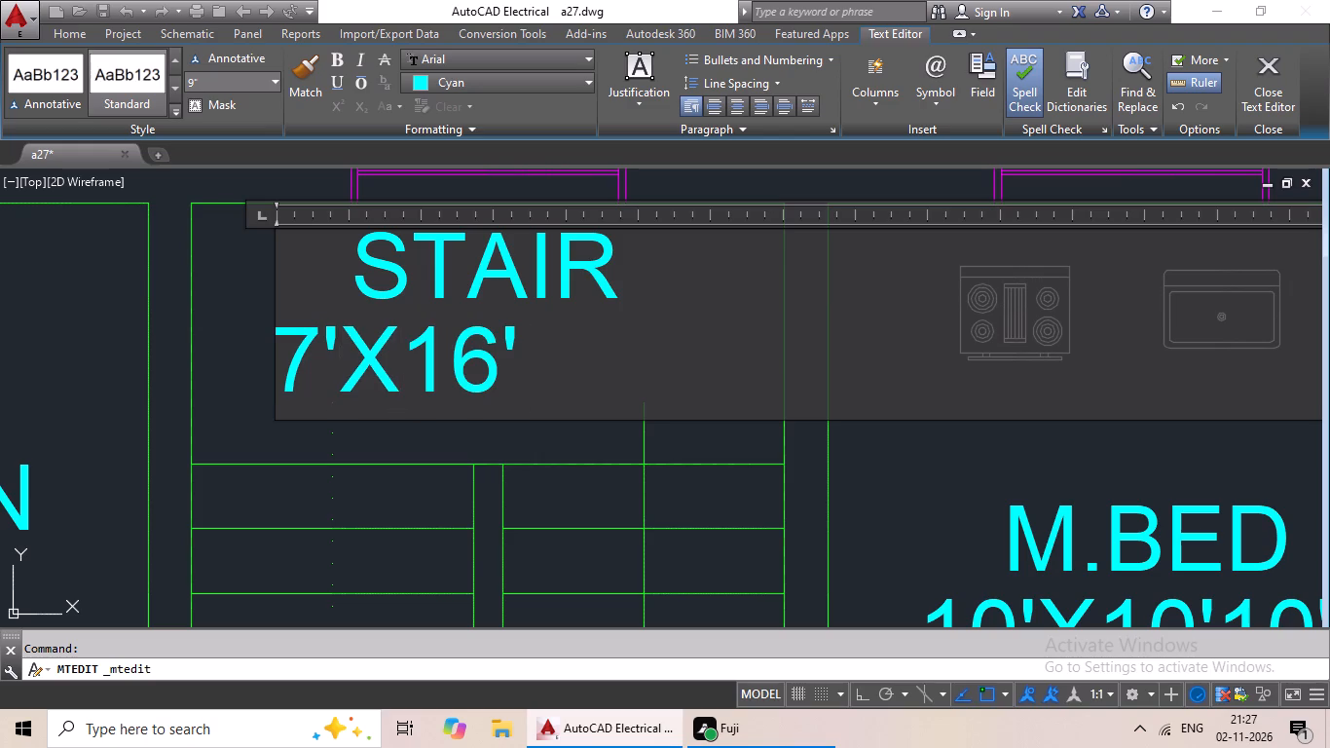
{"action": "left_click", "coordinate": [283, 341]}
{"action": "key", "text": "space"}
{"action": "key", "text": "space"}
{"action": "key", "text": "space"}
{"action": "key", "text": "space"}
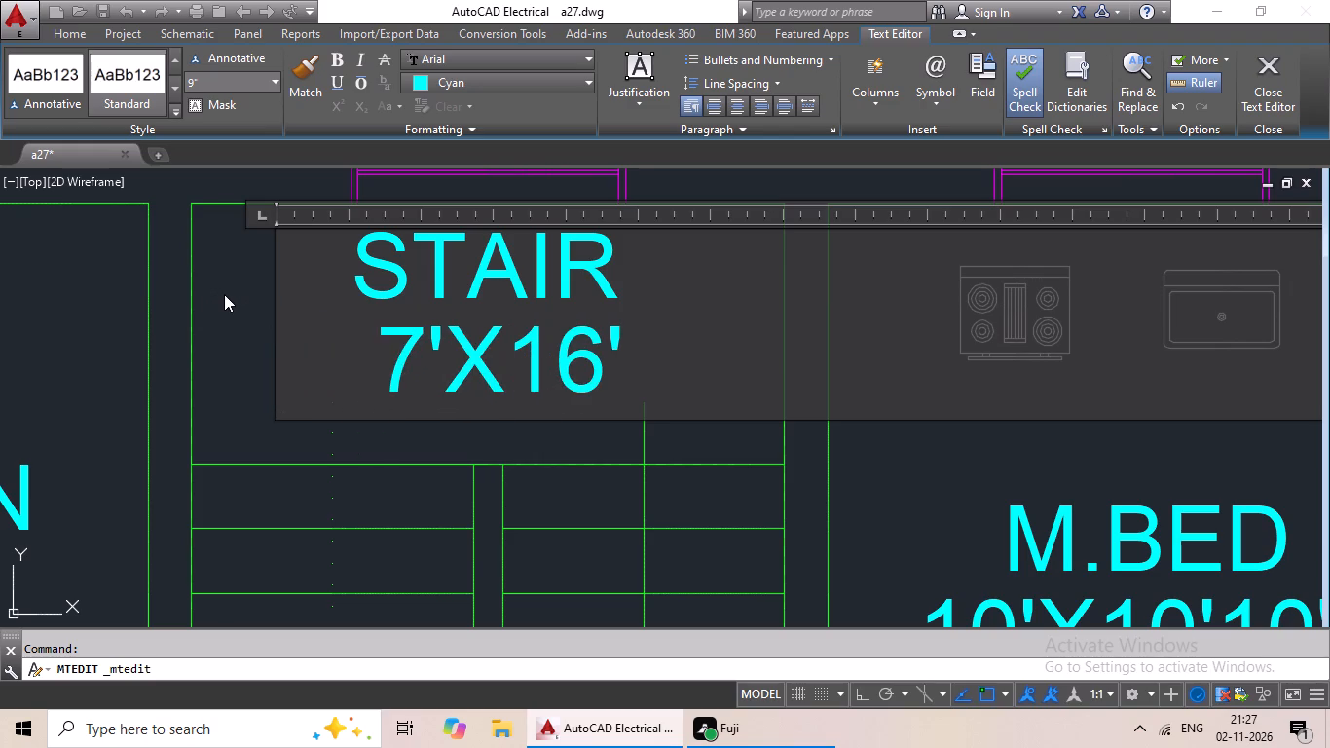
{"action": "left_click", "coordinate": [224, 294]}
Replace the whole text of the M.BED label in the right-hand unit's kitchen, beside the staircase, with KITCHEN.
{"action": "scroll", "coordinate": [558, 326], "scroll_direction": "down", "scroll_amount": 3}
{"action": "middle_click_drag", "start_coordinate": [653, 330], "coordinate": [451, 321]}
{"action": "double_click", "coordinate": [533, 392]}
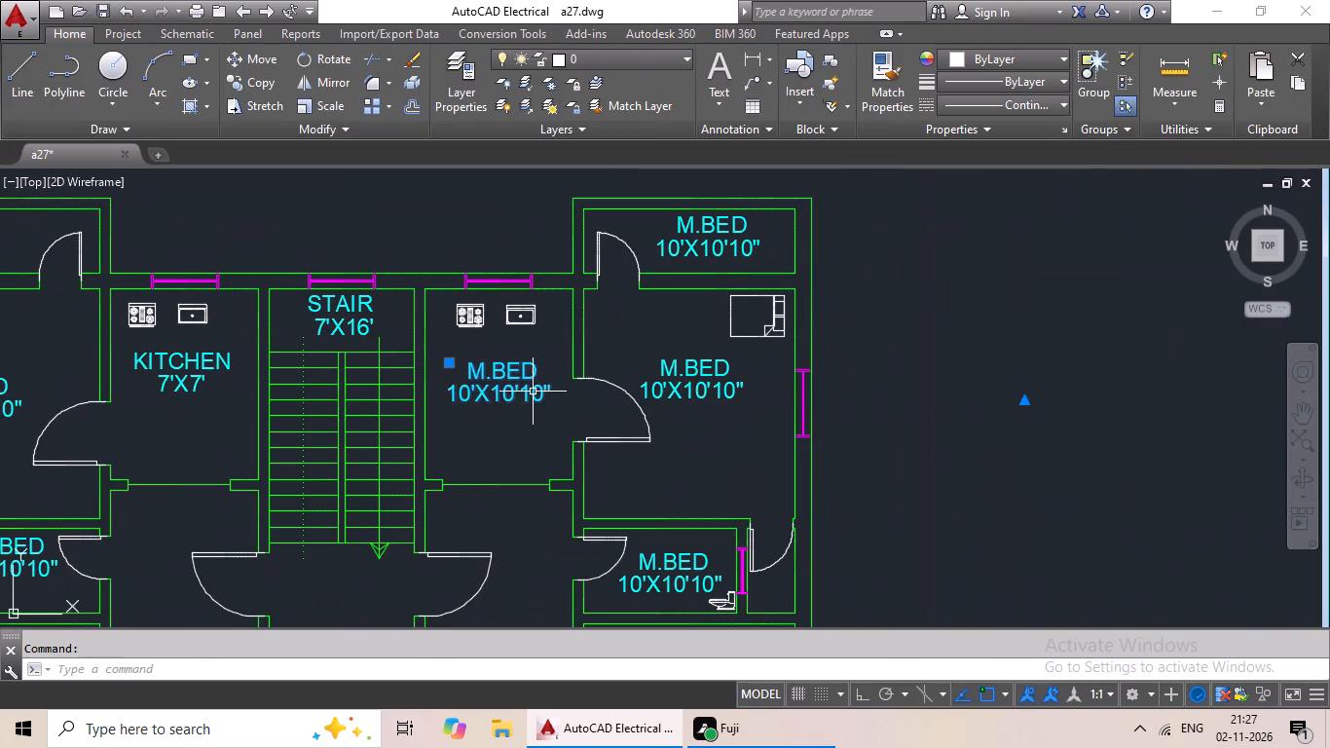
{"action": "scroll", "coordinate": [526, 395], "scroll_direction": "up", "scroll_amount": 2}
{"action": "scroll", "coordinate": [749, 455], "scroll_direction": "up", "scroll_amount": 2}
{"action": "left_click", "coordinate": [957, 460]}
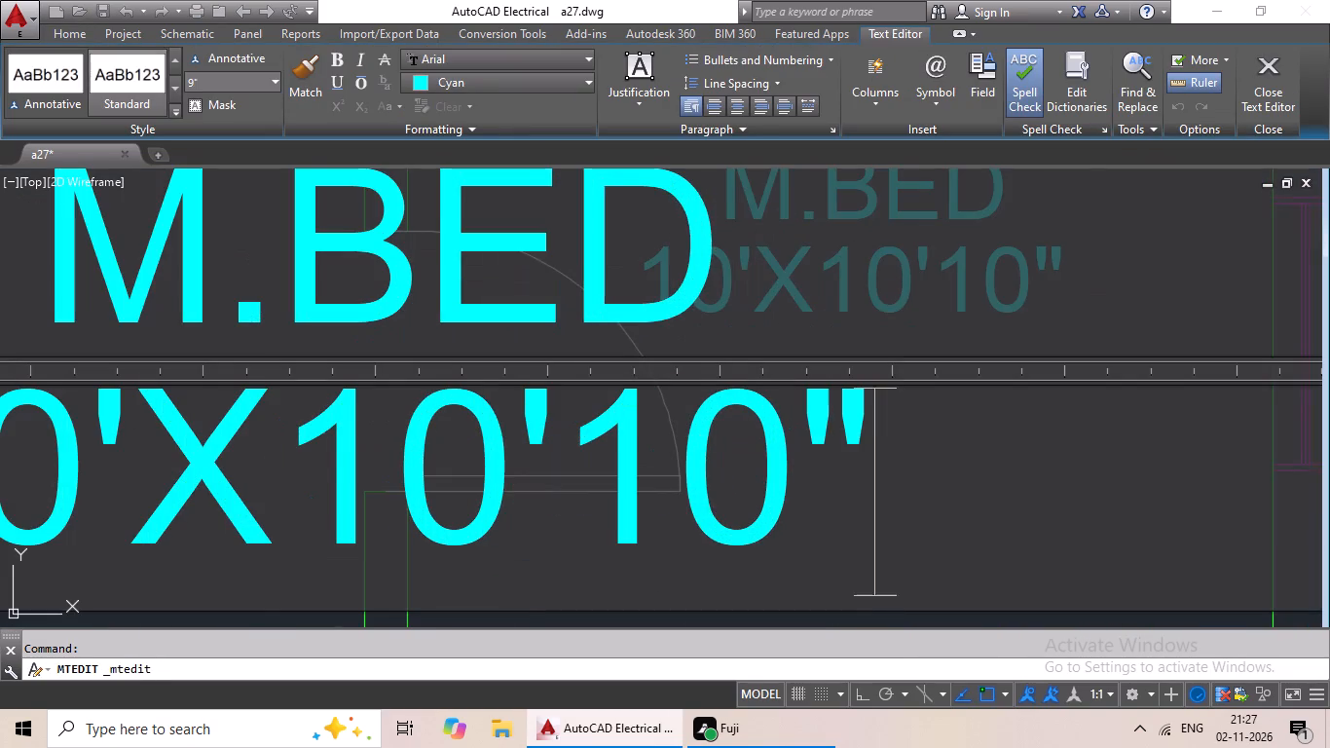
{"action": "scroll", "coordinate": [958, 457], "scroll_direction": "down", "scroll_amount": 1}
{"action": "key", "text": "BackSpace"}
{"action": "key", "text": "BackSpace"}
{"action": "key", "text": "BackSpace"}
{"action": "key", "text": "BackSpace"}
{"action": "key", "text": "BackSpace"}
{"action": "key", "text": "BackSpace"}
{"action": "key", "text": "BackSpace"}
{"action": "key", "text": "BackSpace"}
{"action": "key", "text": "BackSpace"}
{"action": "key", "text": "BackSpace"}
{"action": "key", "text": "BackSpace"}
{"action": "key", "text": "BackSpace"}
{"action": "key", "text": "BackSpace"}
{"action": "key", "text": "BackSpace"}
{"action": "key", "text": "BackSpace"}
{"action": "key", "text": "BackSpace"}
{"action": "key", "text": "BackSpace"}
{"action": "key", "text": "BackSpace"}
{"action": "key", "text": "BackSpace"}
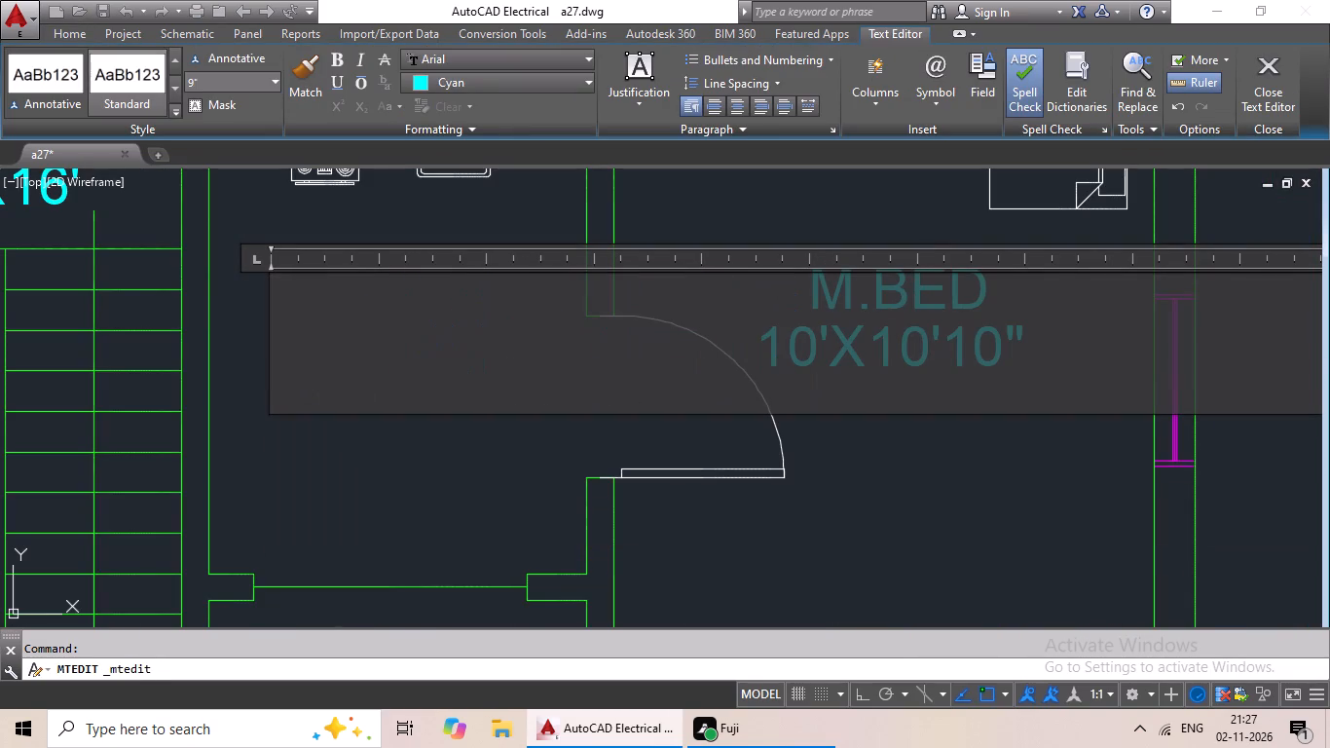
{"action": "type", "text": "KIT"}
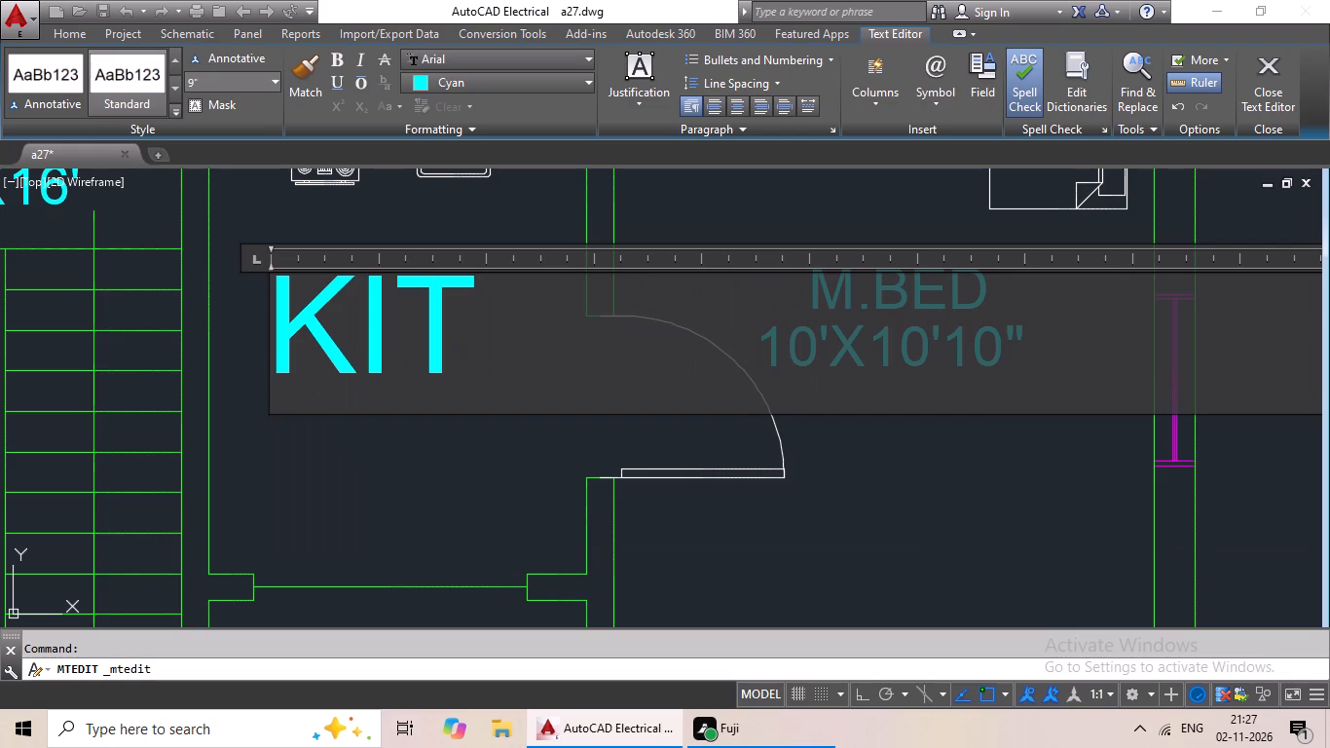
{"action": "type", "text": "CHEN"}
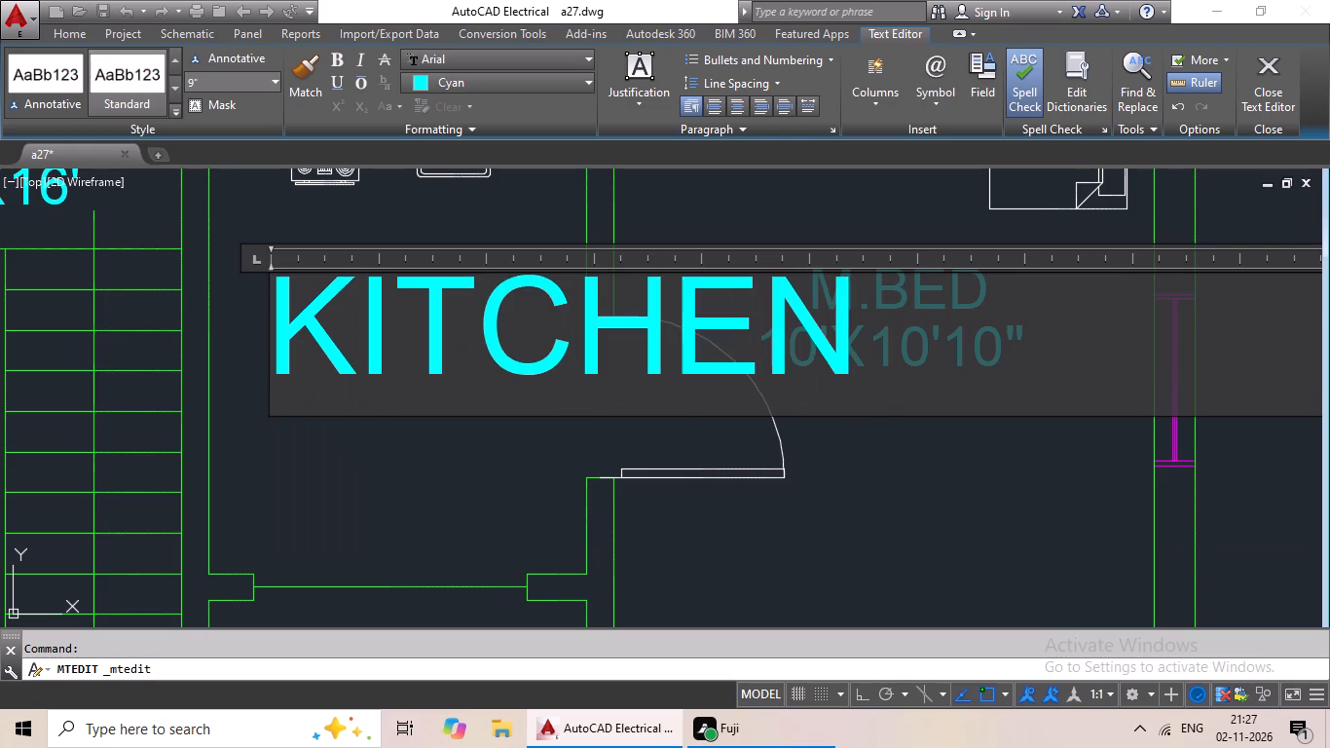
Add the size 7'X9' as a second line centred beneath KITCHEN, and finish the text edit.
{"action": "key", "text": "Return"}
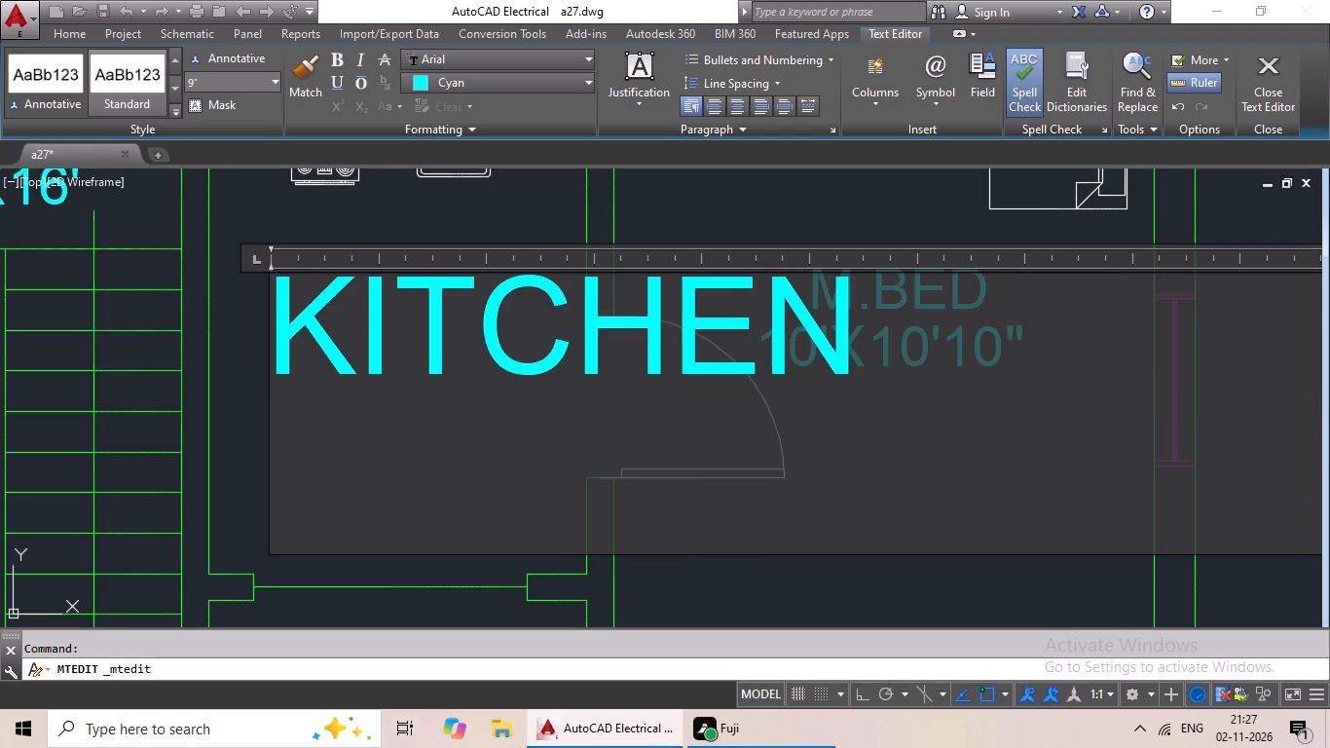
{"action": "type", "text": "7'X"}
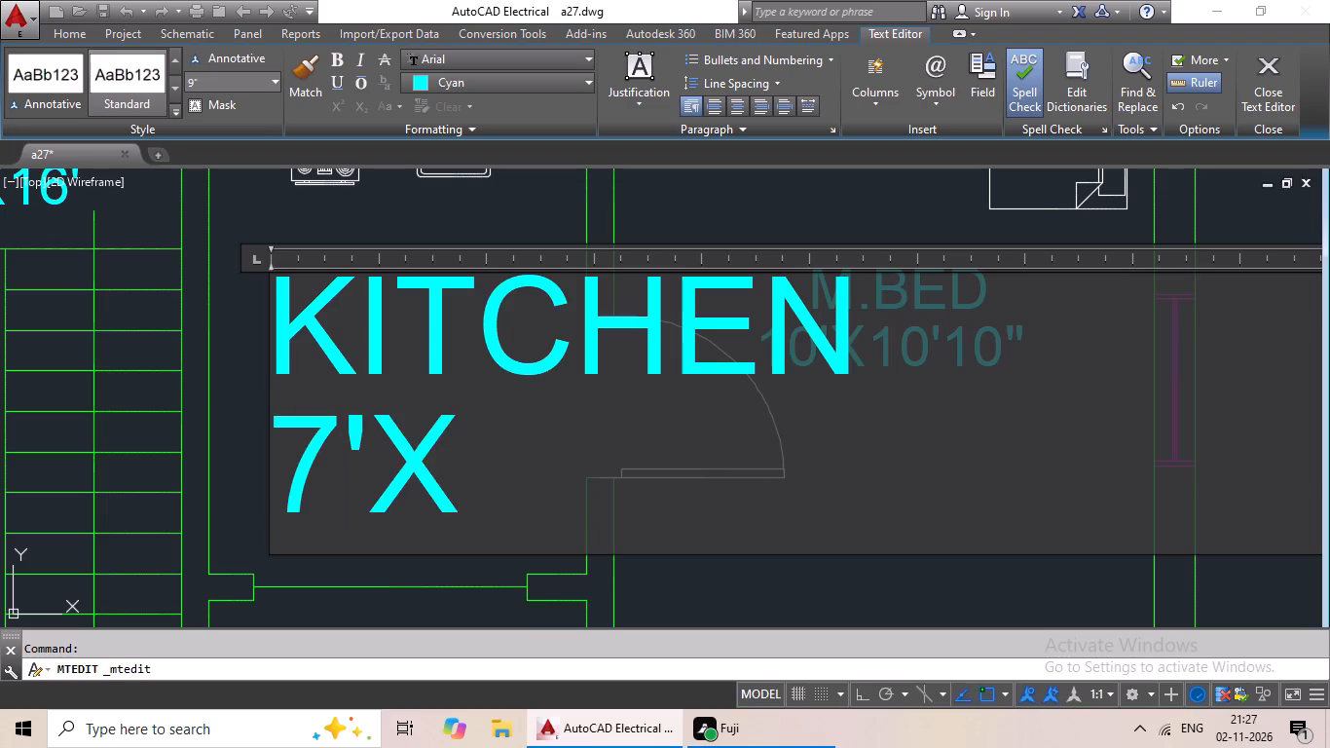
{"action": "type", "text": "9'"}
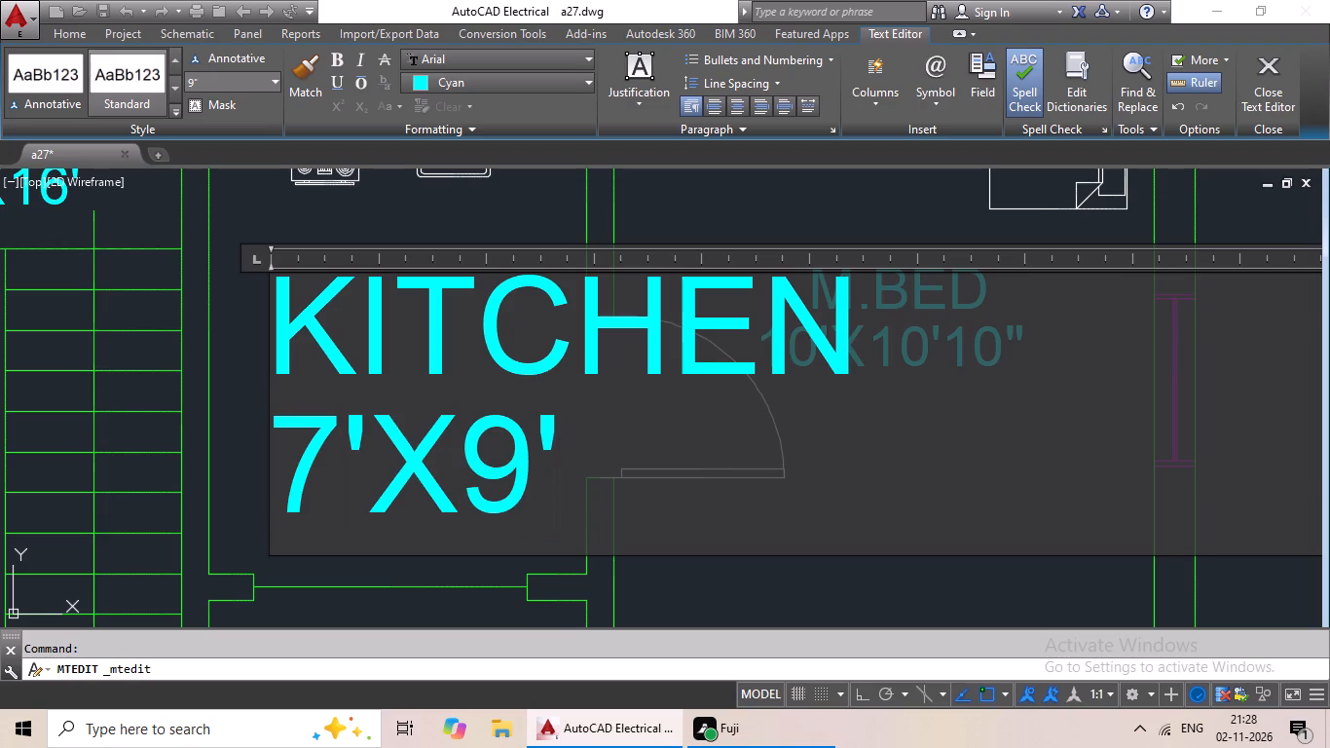
{"action": "left_click", "coordinate": [296, 464]}
{"action": "key", "text": "space"}
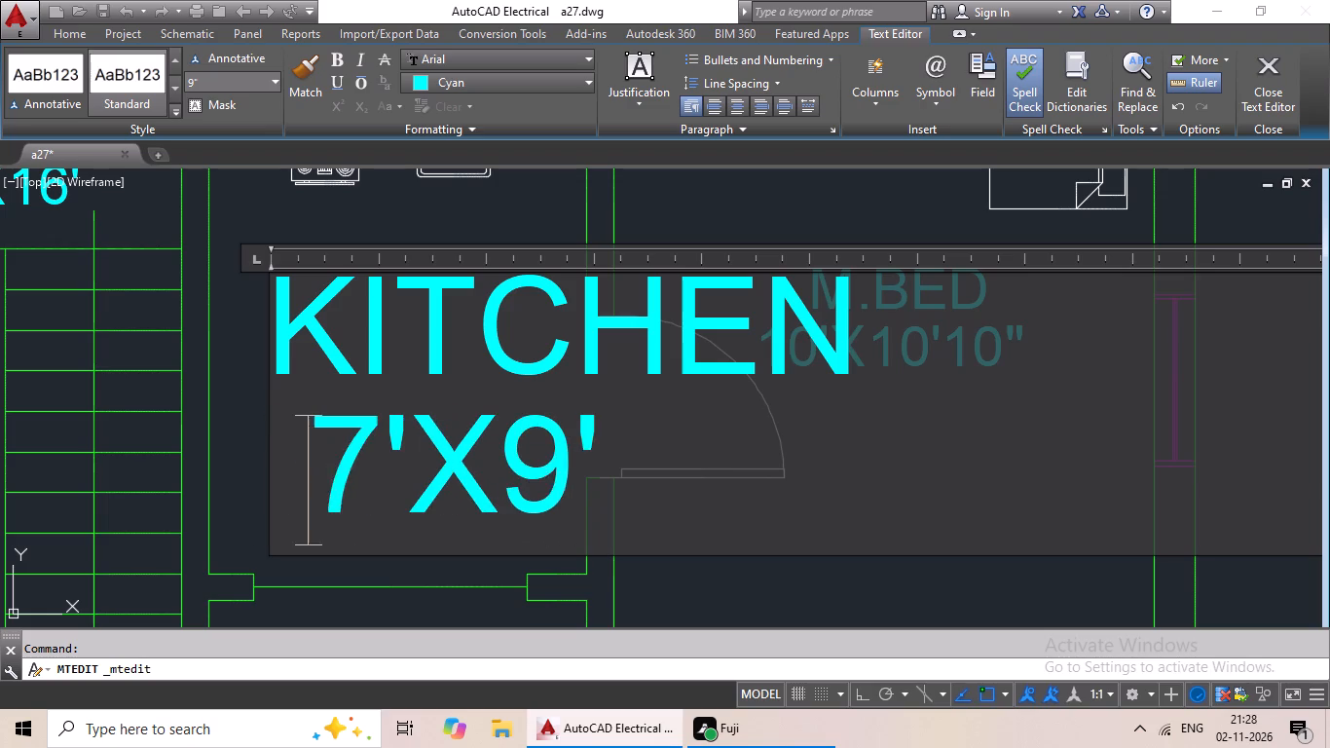
{"action": "key", "text": "space"}
{"action": "key", "text": "space"}
{"action": "key", "text": "space"}
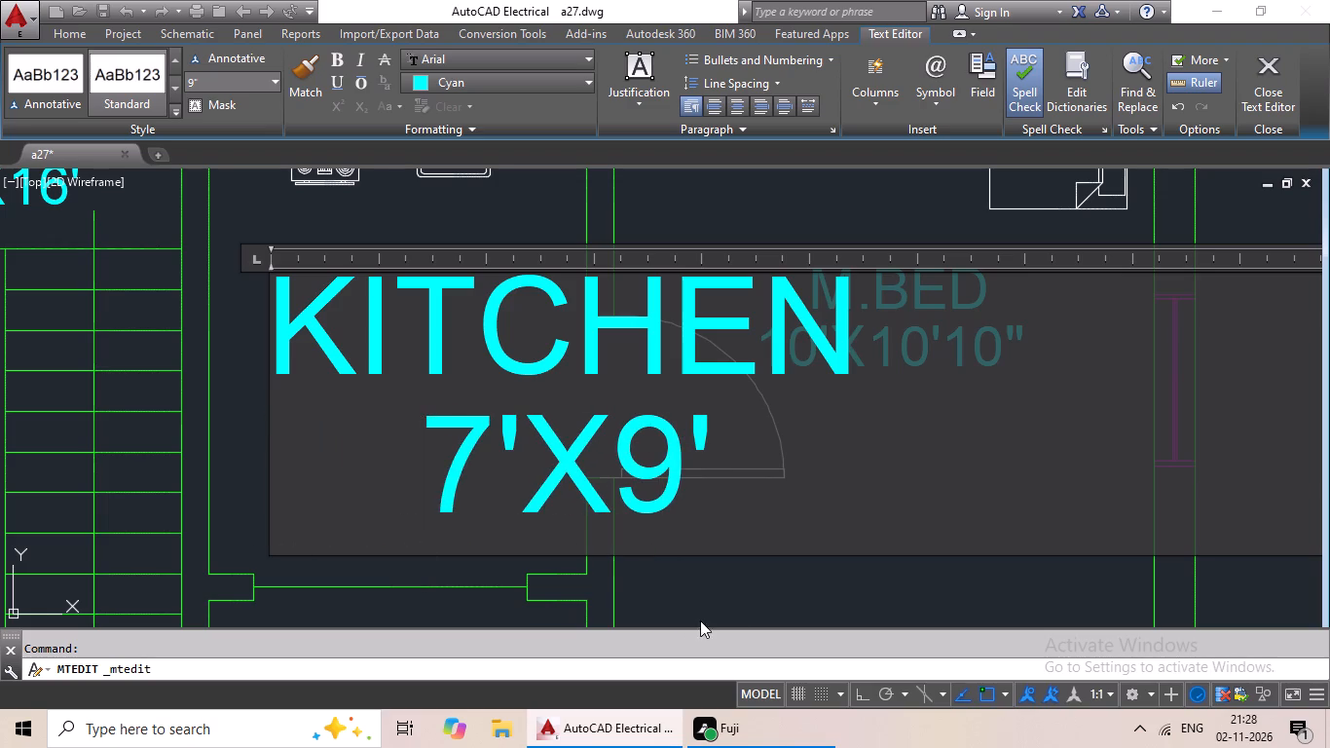
{"action": "left_click", "coordinate": [770, 580]}
Replace the whole text of the M.BED label in the right-hand unit's narrow room above the bedroom with VER.
{"action": "scroll", "coordinate": [776, 565], "scroll_direction": "down", "scroll_amount": 1}
{"action": "middle_click_drag", "start_coordinate": [792, 560], "coordinate": [585, 520]}
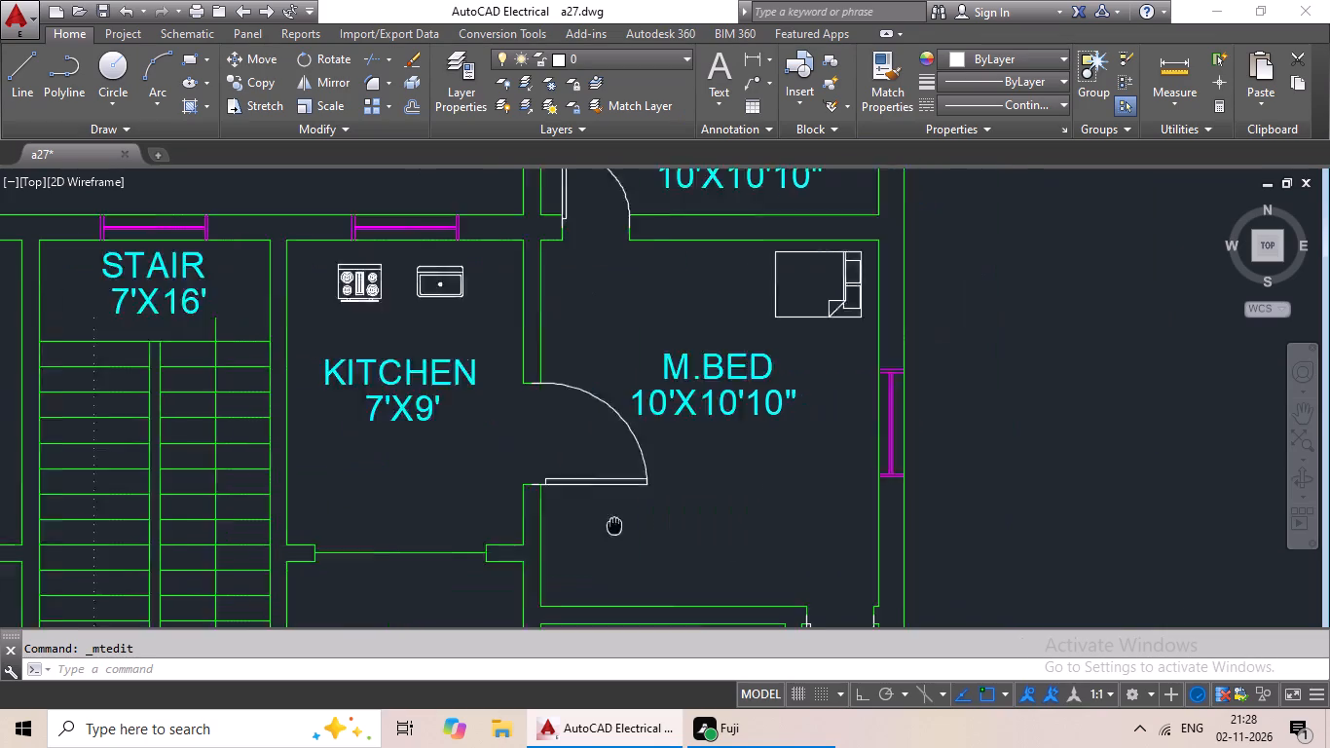
{"action": "middle_click_drag", "start_coordinate": [585, 520], "coordinate": [559, 517]}
{"action": "scroll", "coordinate": [603, 405], "scroll_direction": "down", "scroll_amount": 2}
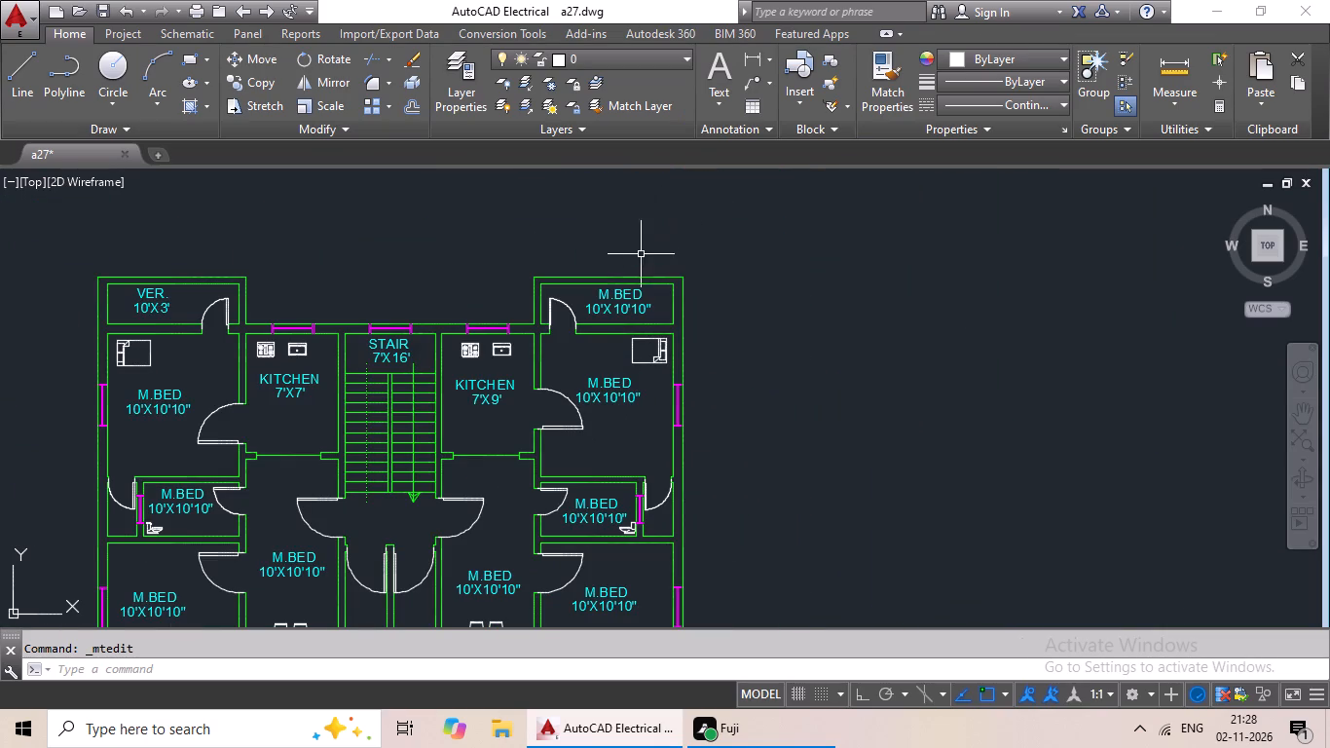
{"action": "double_click", "coordinate": [632, 305]}
{"action": "scroll", "coordinate": [625, 306], "scroll_direction": "up", "scroll_amount": 3}
{"action": "scroll", "coordinate": [974, 406], "scroll_direction": "down", "scroll_amount": 3}
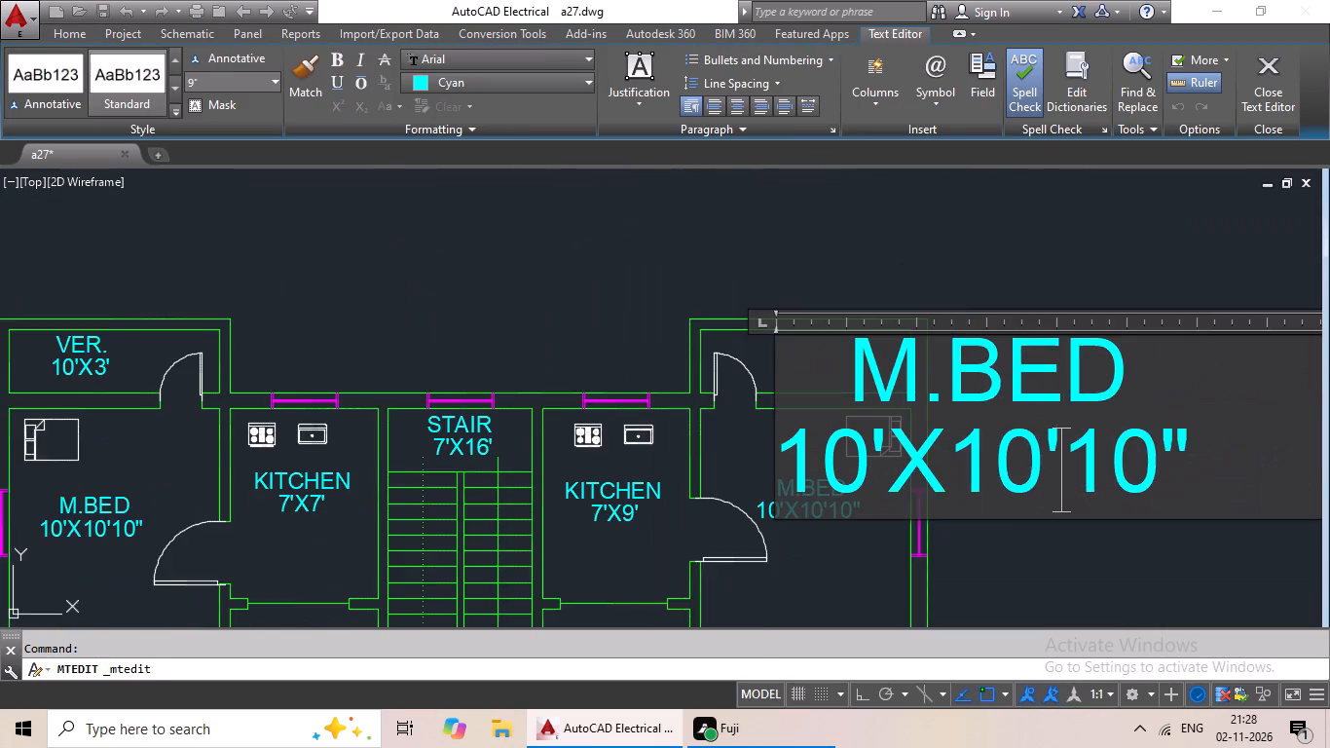
{"action": "middle_click_drag", "start_coordinate": [967, 404], "coordinate": [647, 342]}
{"action": "left_click", "coordinate": [1143, 410]}
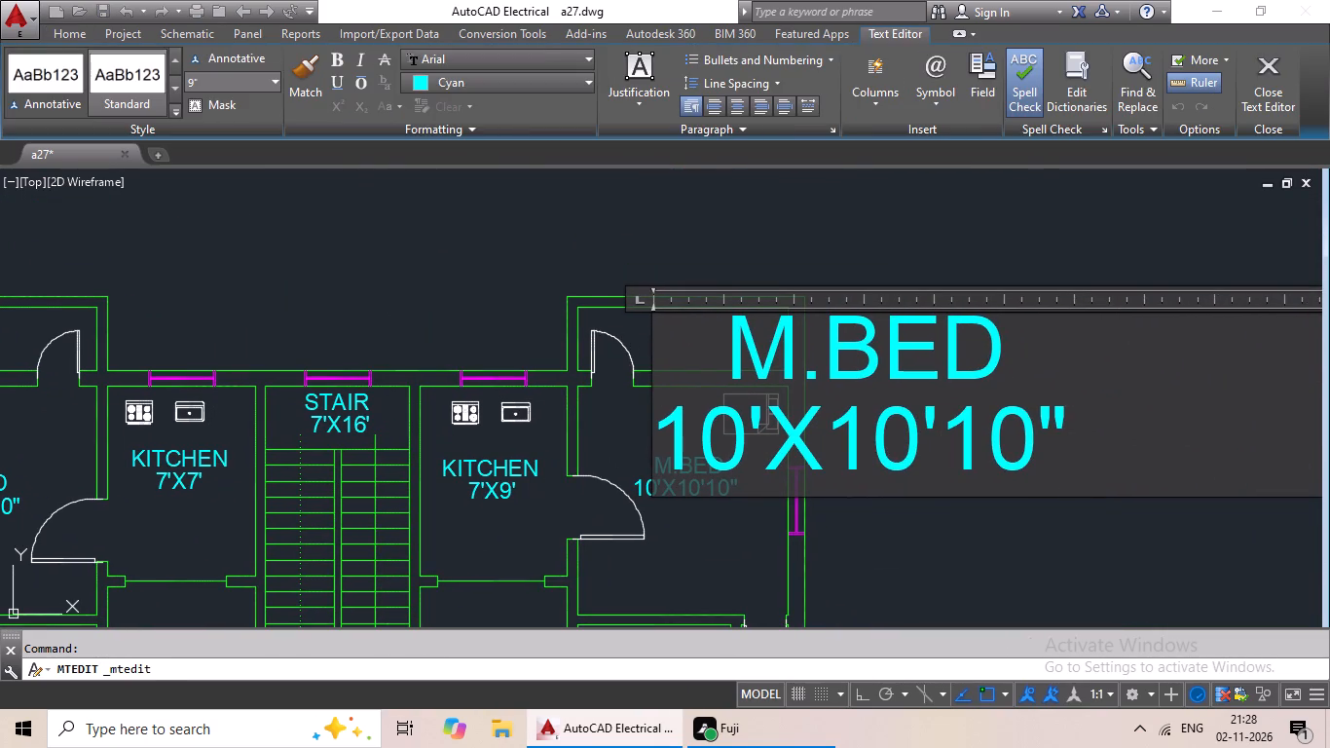
{"action": "key", "text": "BackSpace"}
{"action": "key", "text": "BackSpace"}
{"action": "key", "text": "BackSpace"}
{"action": "key", "text": "BackSpace"}
{"action": "key", "text": "BackSpace"}
{"action": "key", "text": "BackSpace"}
{"action": "key", "text": "BackSpace"}
{"action": "key", "text": "BackSpace"}
{"action": "key", "text": "BackSpace"}
{"action": "key", "text": "BackSpace"}
{"action": "key", "text": "BackSpace"}
{"action": "key", "text": "BackSpace"}
{"action": "key", "text": "BackSpace"}
{"action": "key", "text": "BackSpace"}
{"action": "key", "text": "BackSpace"}
{"action": "key", "text": "BackSpace"}
{"action": "key", "text": "BackSpace"}
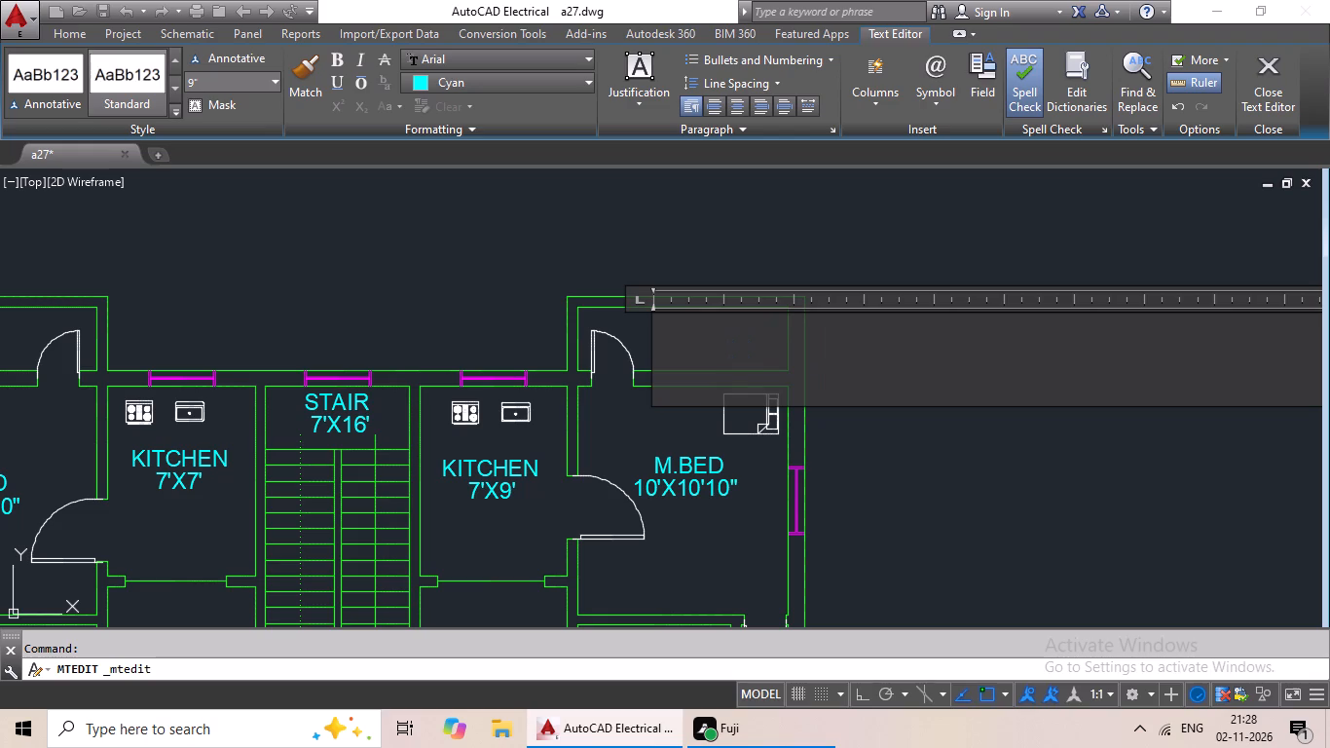
{"action": "key", "text": "shift+v"}
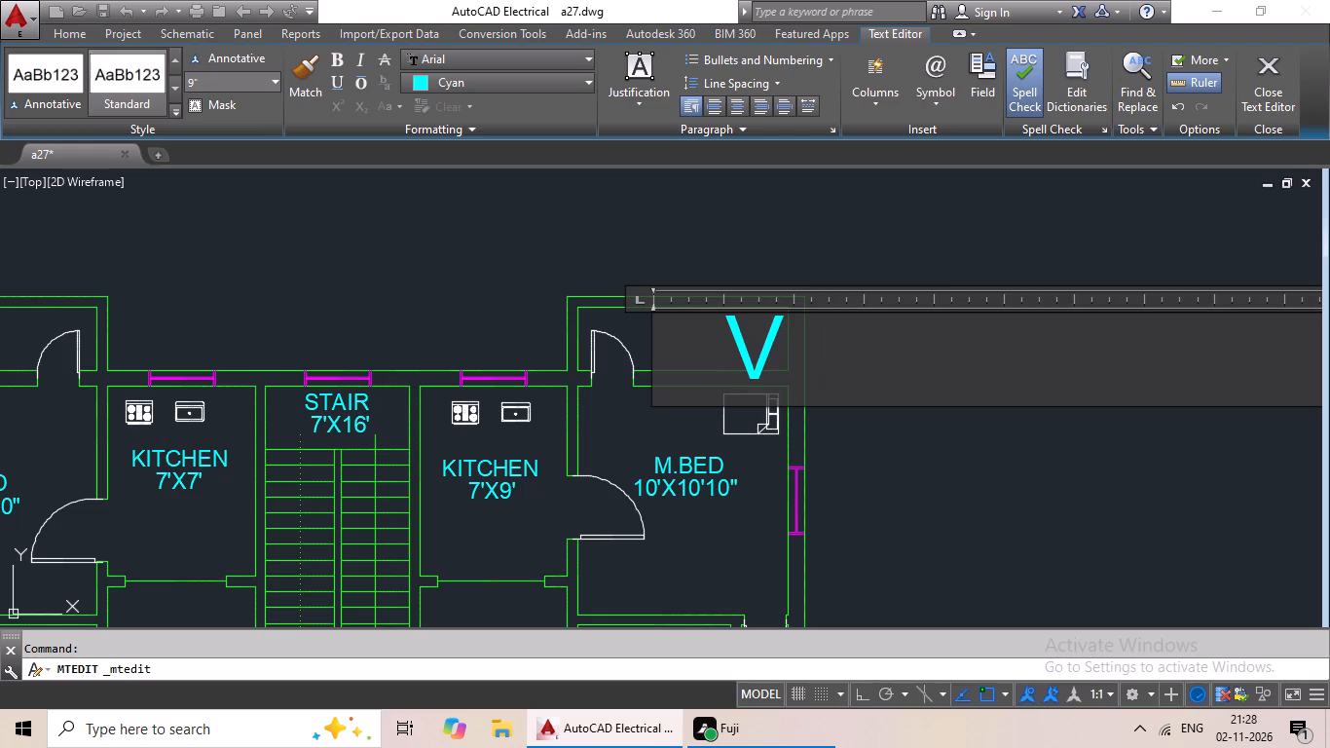
{"action": "type", "text": "ER"}
{"action": "key", "text": "period"}
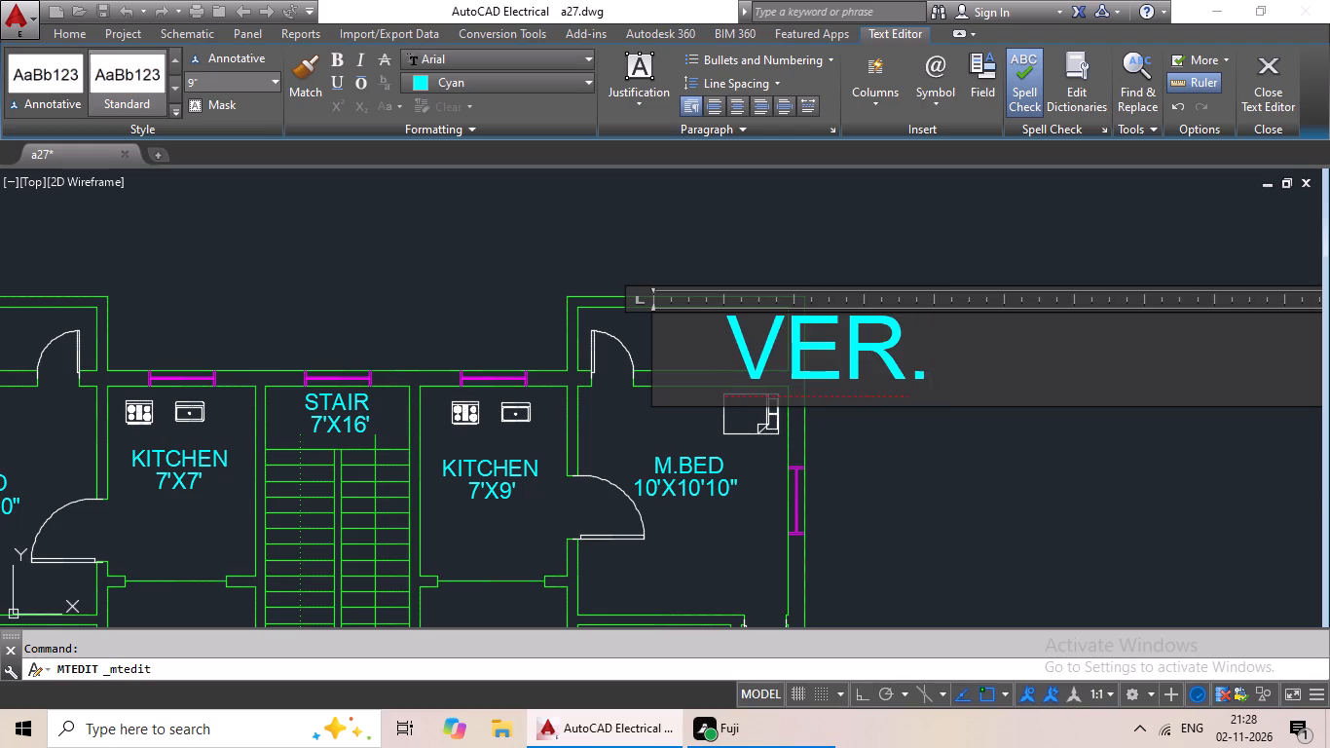
Add the size 10'X3' as a second line beneath VER., centre the two lines with spaces, and finish the text edit.
{"action": "key", "text": "Return"}
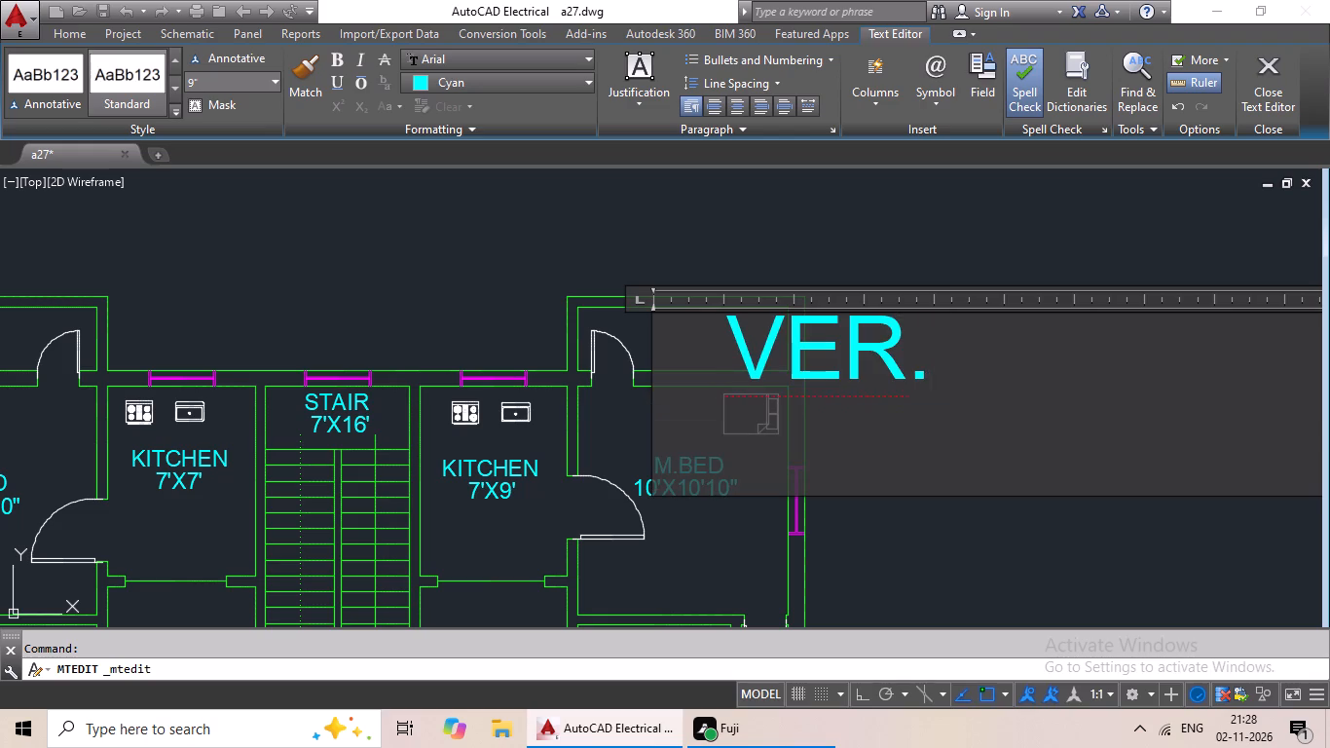
{"action": "type", "text": "10'"}
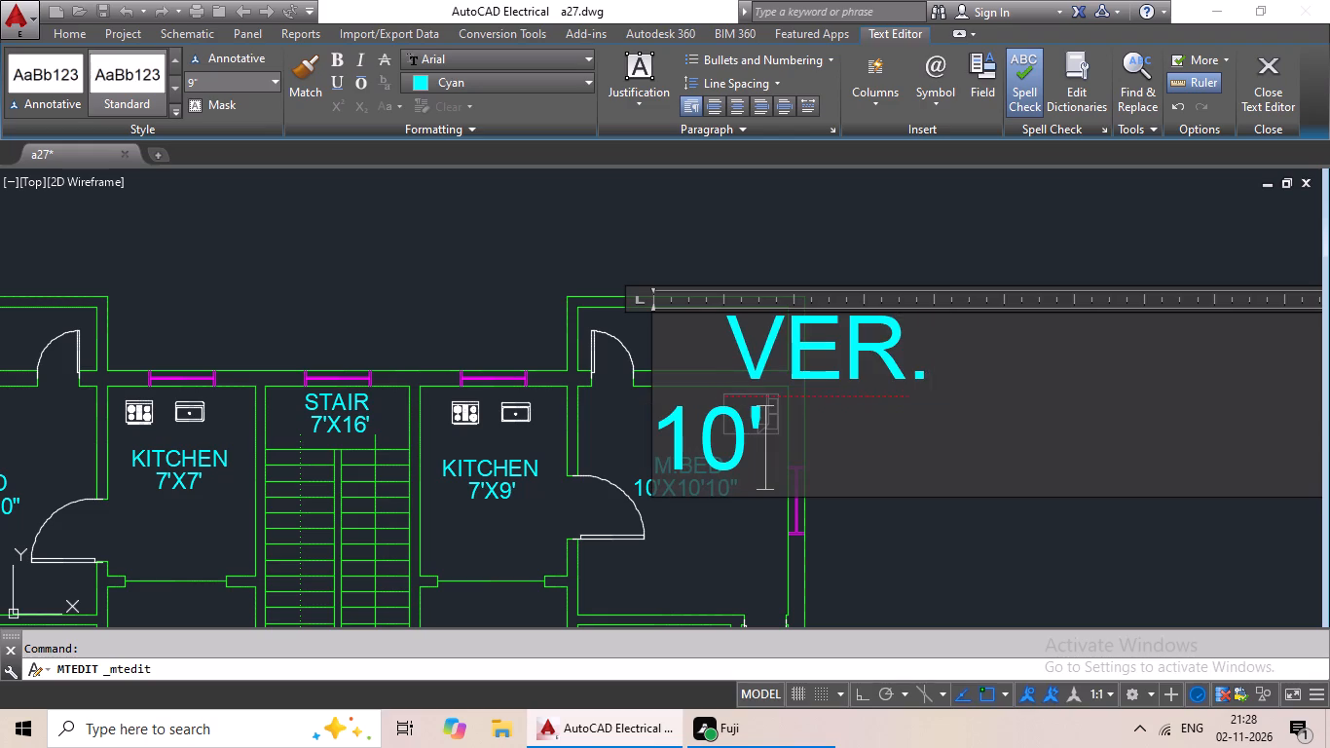
{"action": "key", "text": "shift+x"}
{"action": "type", "text": "3'"}
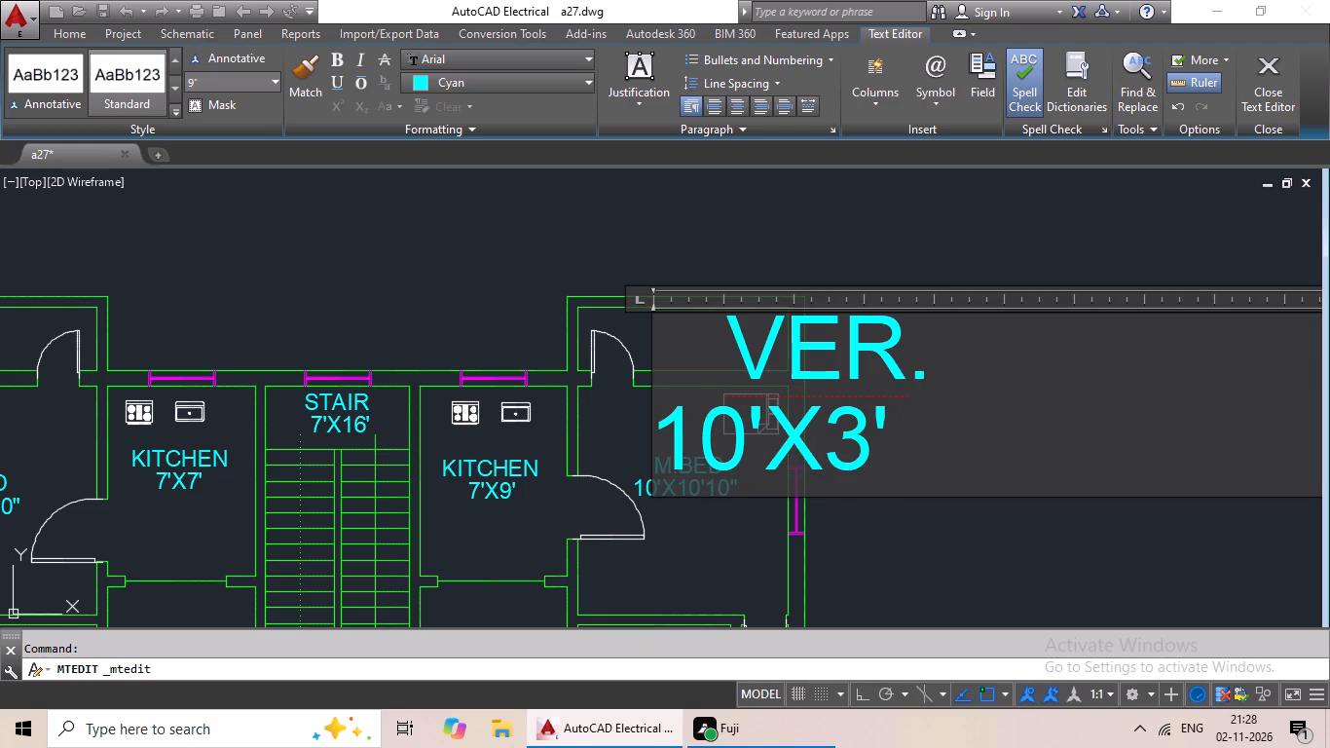
{"action": "left_click", "coordinate": [664, 441]}
{"action": "key", "text": "space"}
{"action": "key", "text": "space"}
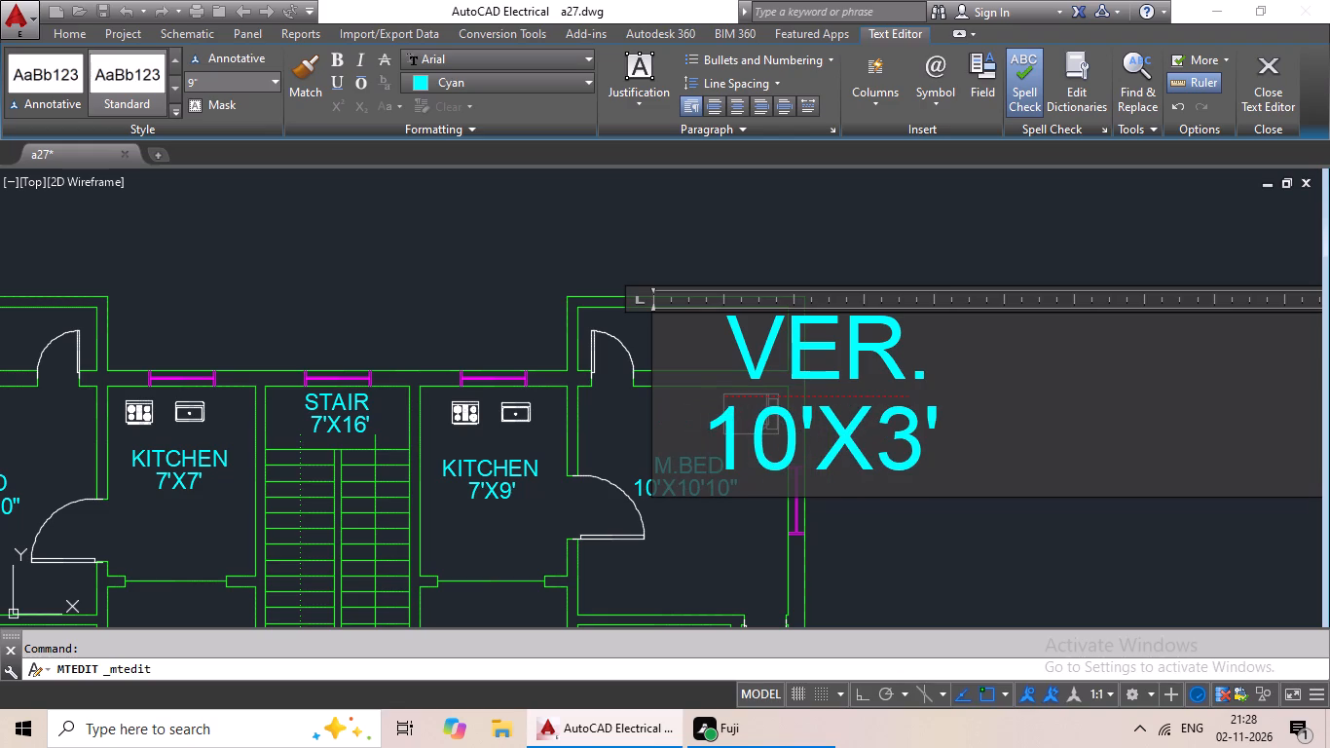
{"action": "key", "text": "space"}
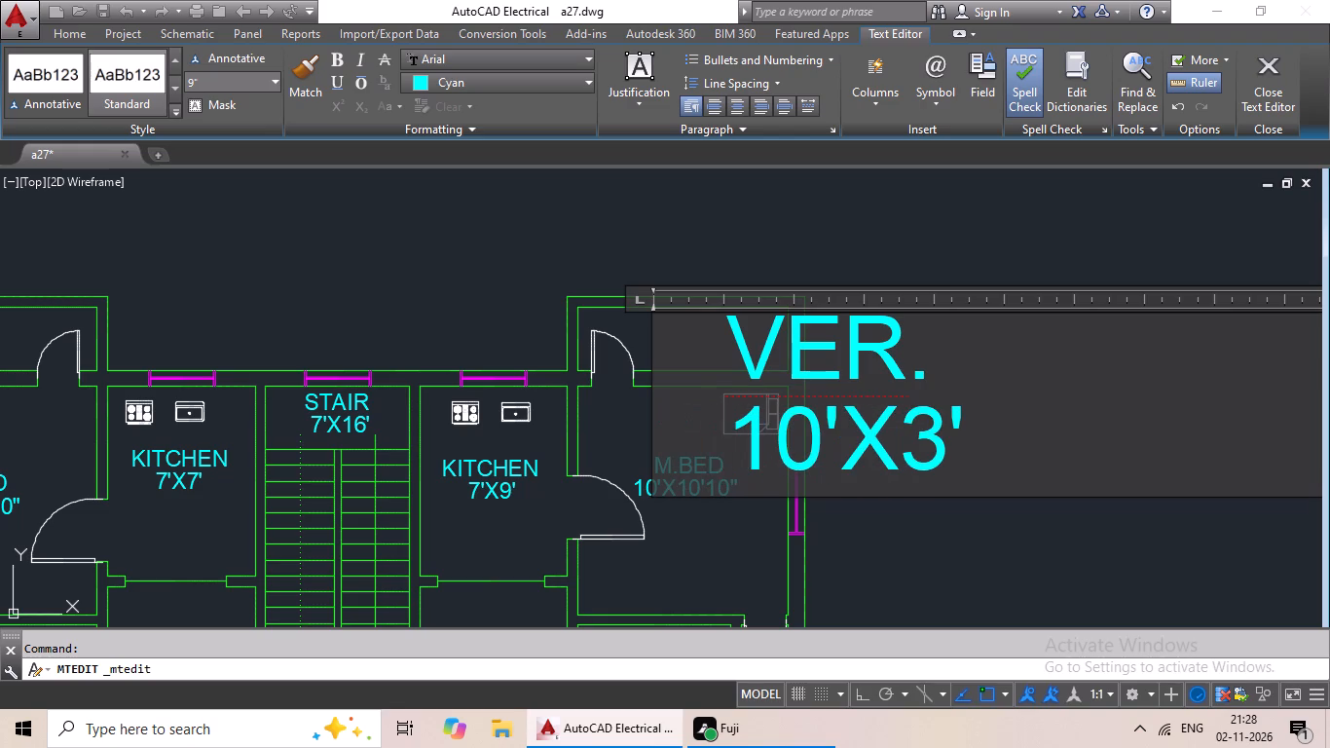
{"action": "left_click", "coordinate": [739, 345]}
{"action": "key", "text": "space"}
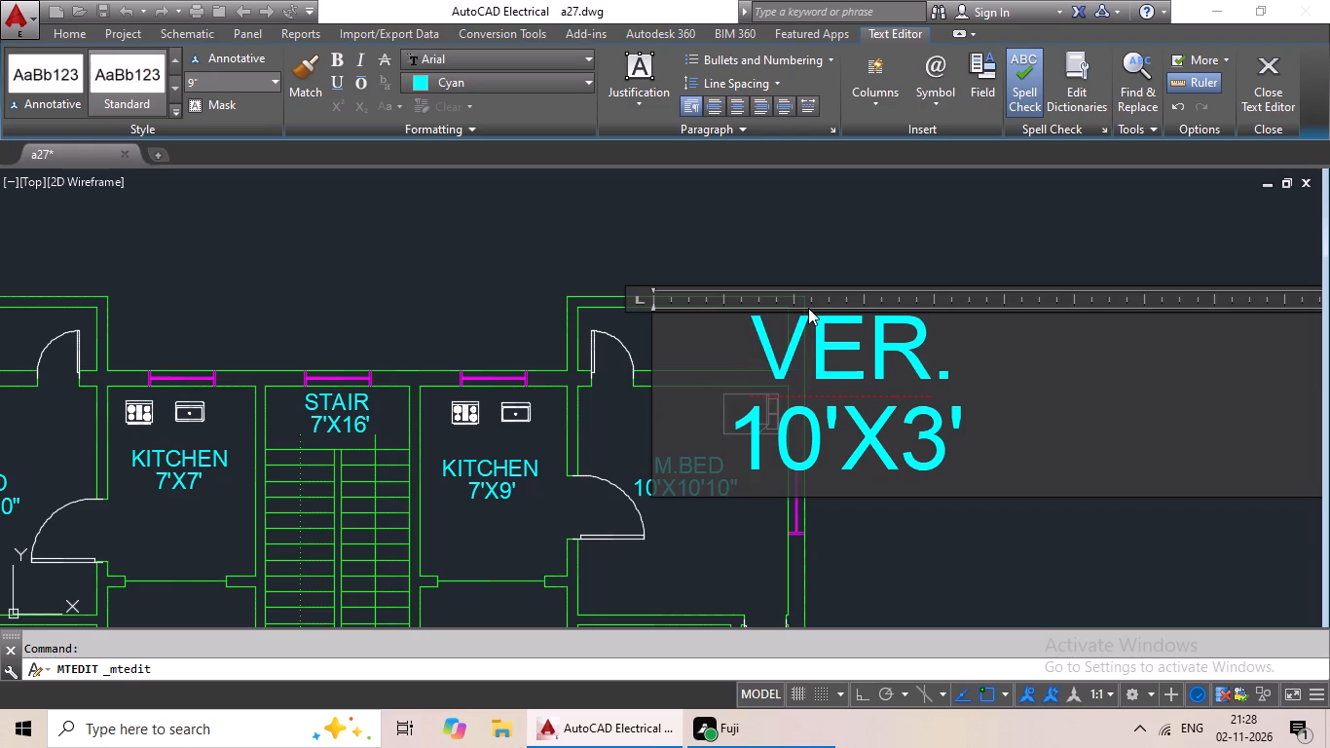
{"action": "left_click", "coordinate": [867, 252]}
Replace the whole text of the M.BED label in the left-hand unit's small room with the WC, below the upper bedroom, with TOILET.
{"action": "middle_click_drag", "start_coordinate": [913, 367], "coordinate": [928, 339]}
{"action": "middle_click", "coordinate": [932, 334]}
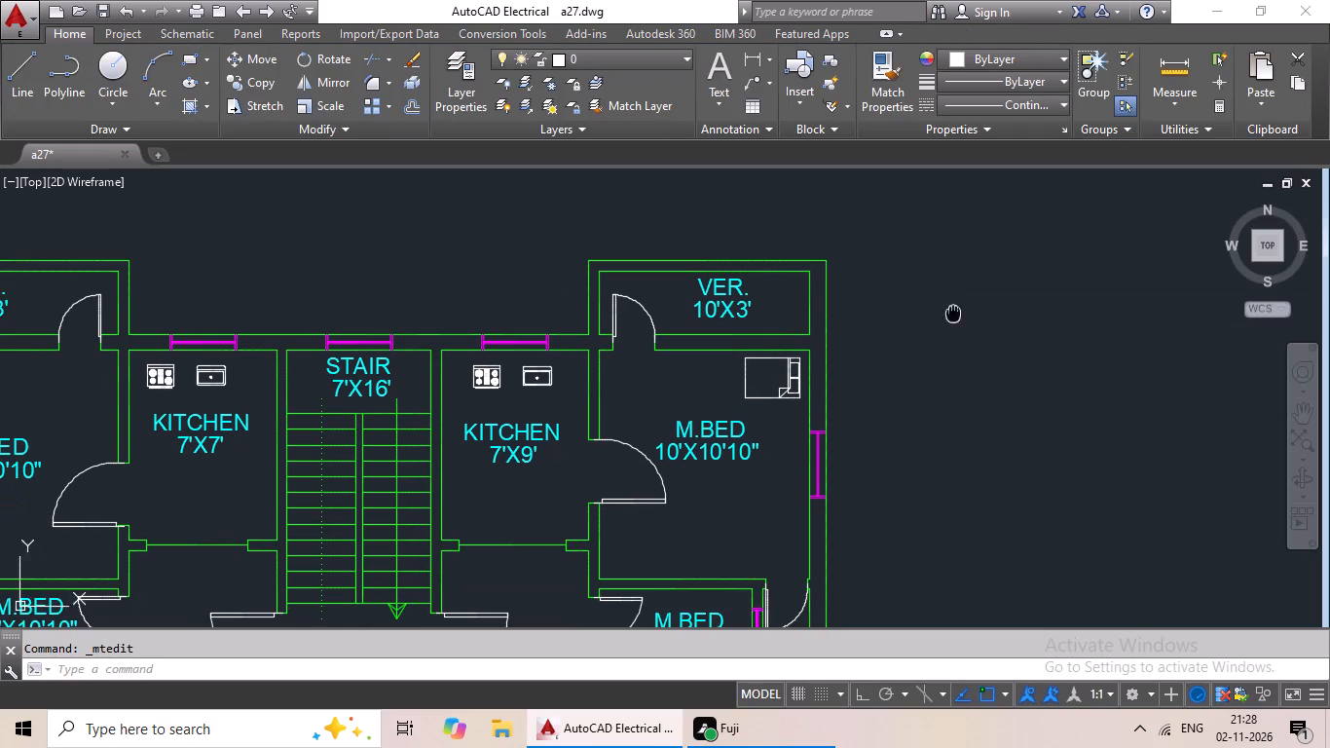
{"action": "middle_click_drag", "start_coordinate": [745, 470], "coordinate": [846, 369]}
{"action": "scroll", "coordinate": [852, 370], "scroll_direction": "down", "scroll_amount": 1}
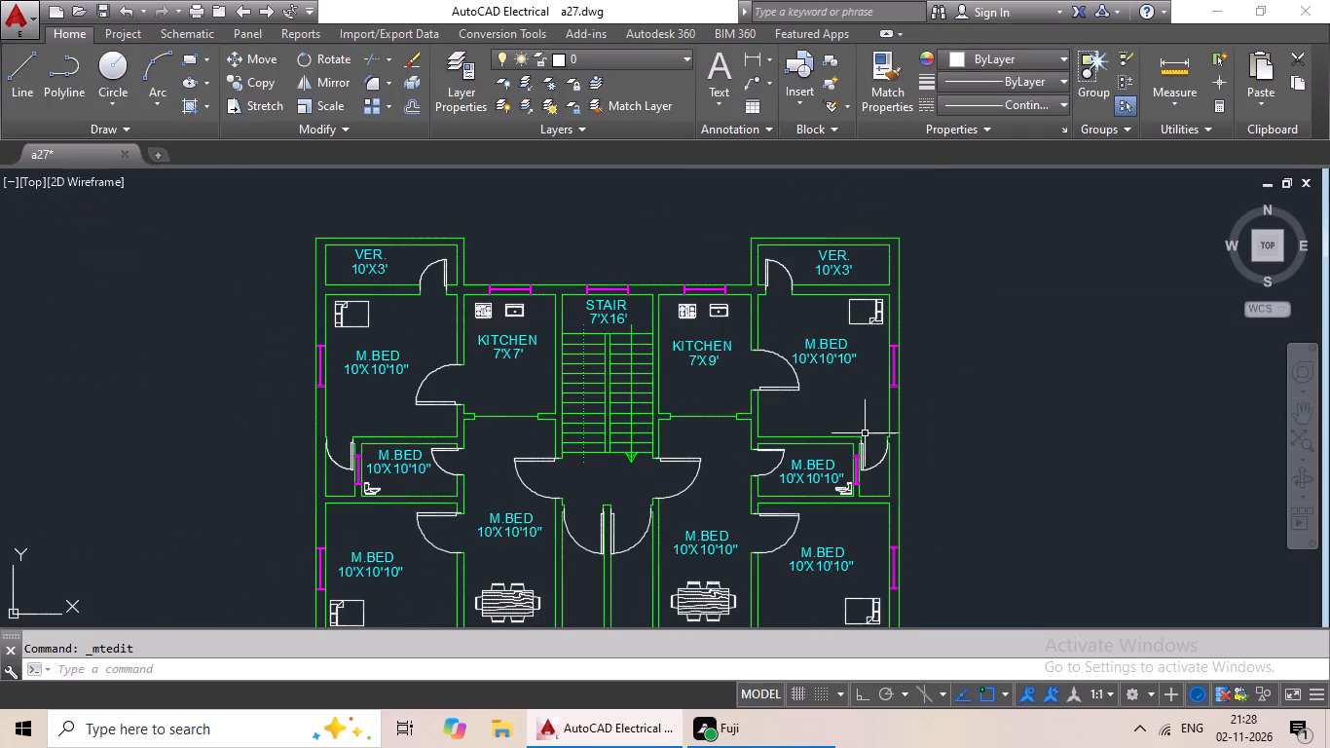
{"action": "middle_click_drag", "start_coordinate": [868, 371], "coordinate": [876, 312]}
{"action": "scroll", "coordinate": [427, 409], "scroll_direction": "up", "scroll_amount": 1}
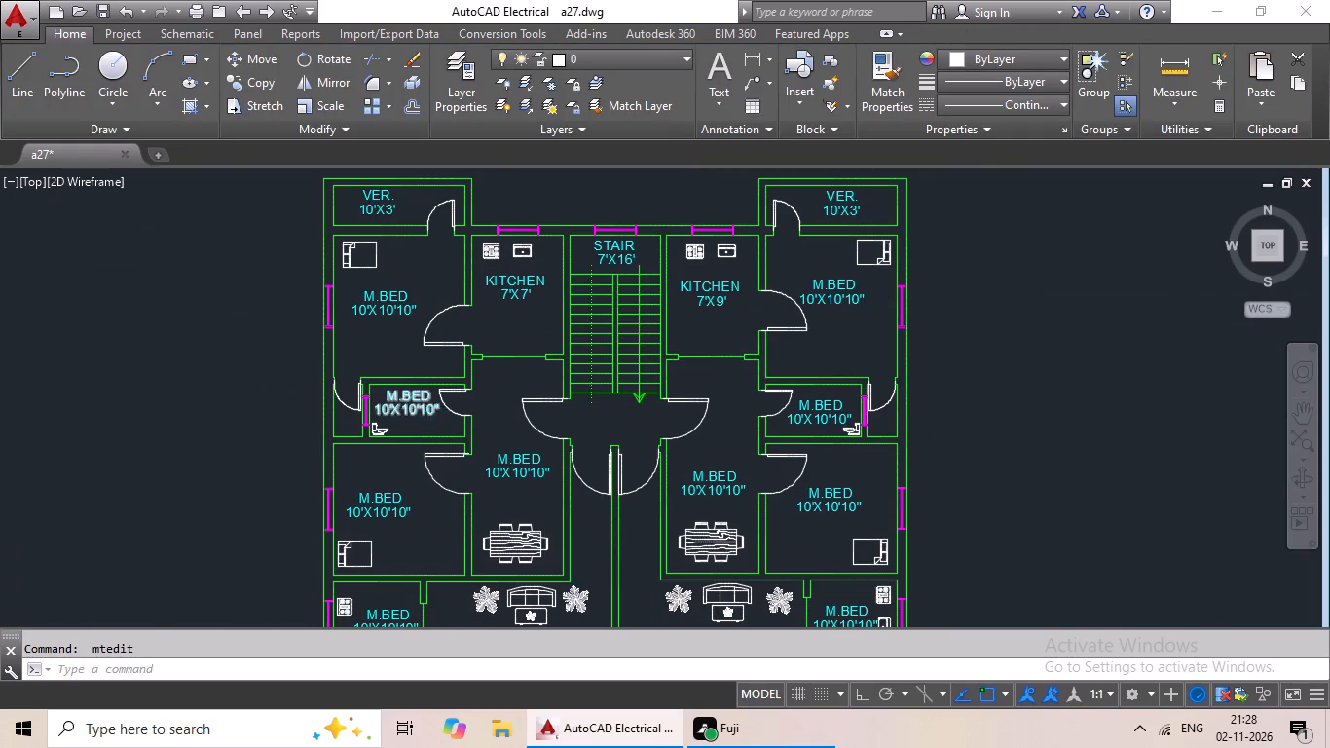
{"action": "scroll", "coordinate": [427, 409], "scroll_direction": "up", "scroll_amount": 1}
{"action": "scroll", "coordinate": [404, 418], "scroll_direction": "down", "scroll_amount": 1}
{"action": "double_click", "coordinate": [397, 421]}
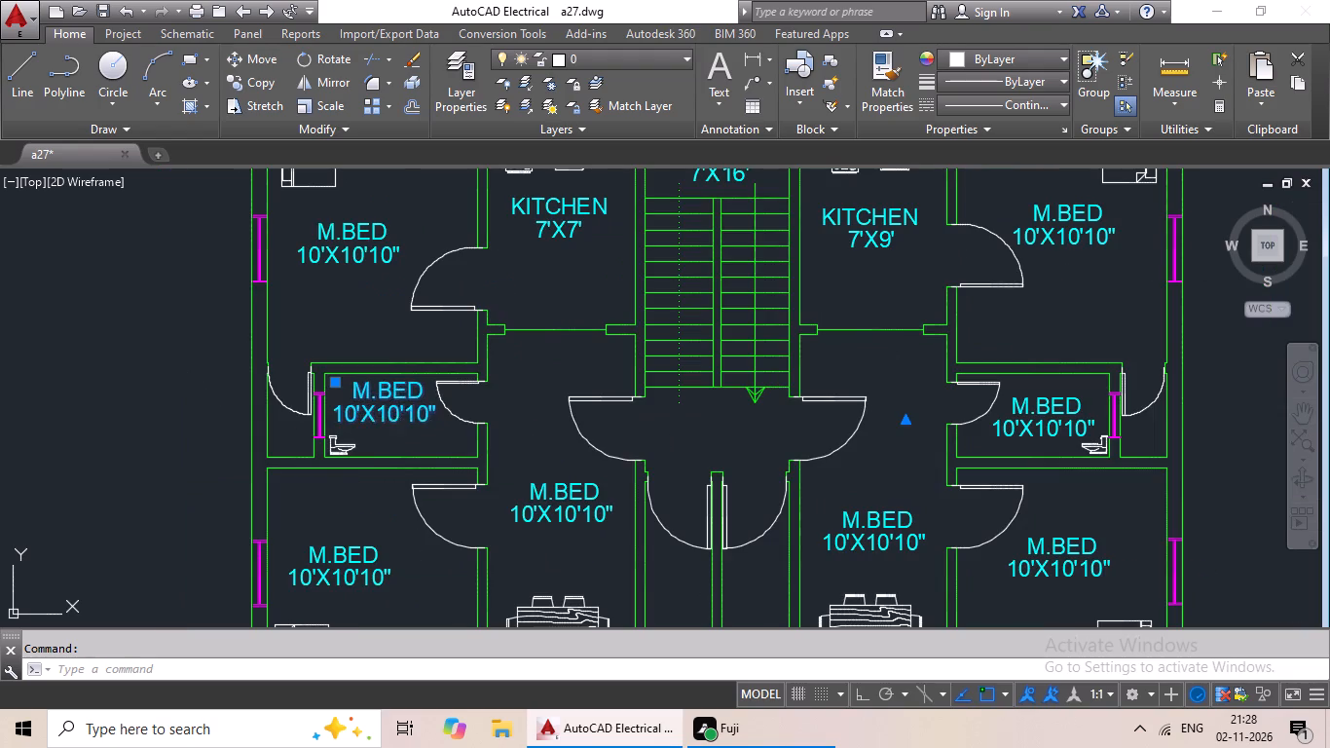
{"action": "scroll", "coordinate": [403, 420], "scroll_direction": "up", "scroll_amount": 2}
{"action": "scroll", "coordinate": [829, 500], "scroll_direction": "down", "scroll_amount": 2}
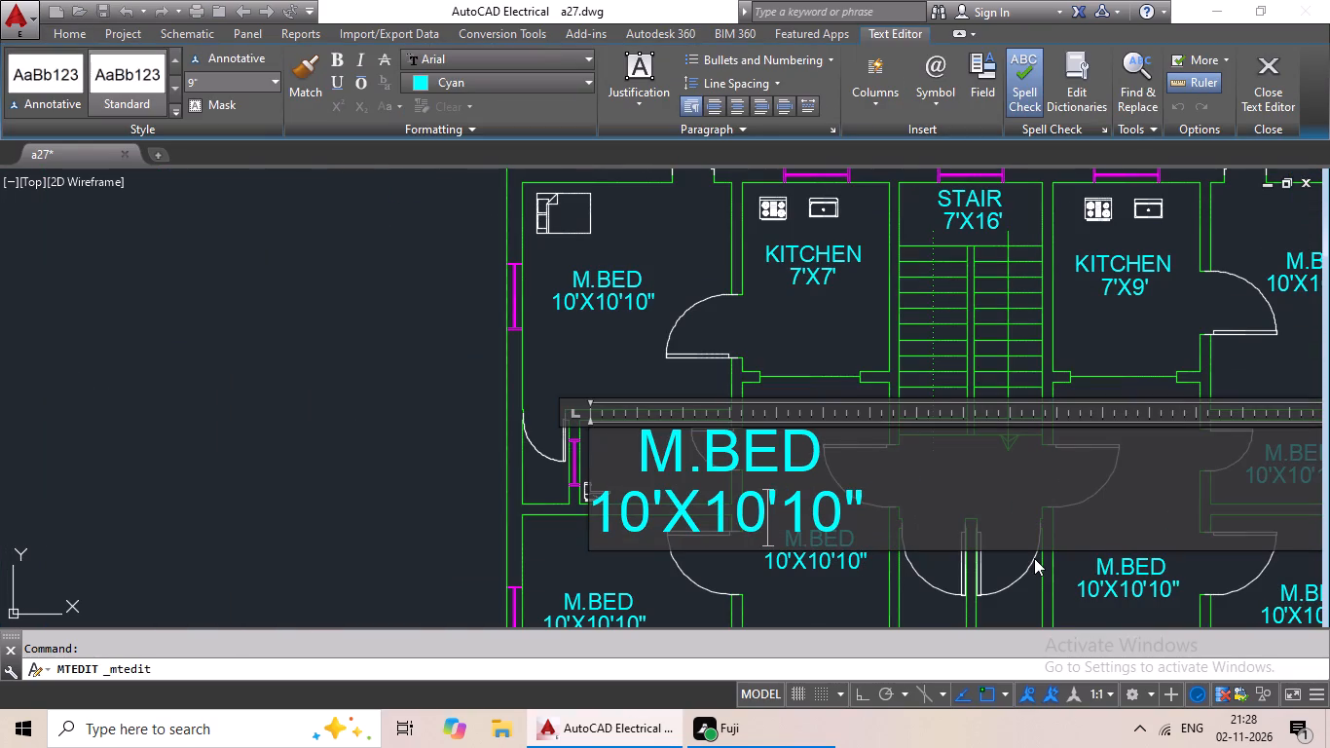
{"action": "left_click", "coordinate": [927, 510]}
{"action": "key", "text": "BackSpace"}
{"action": "key", "text": "BackSpace"}
{"action": "key", "text": "BackSpace"}
{"action": "key", "text": "BackSpace"}
{"action": "key", "text": "BackSpace"}
{"action": "key", "text": "BackSpace"}
{"action": "key", "text": "BackSpace"}
{"action": "key", "text": "BackSpace"}
{"action": "key", "text": "BackSpace"}
{"action": "key", "text": "BackSpace"}
{"action": "key", "text": "BackSpace"}
{"action": "key", "text": "BackSpace"}
{"action": "key", "text": "BackSpace"}
{"action": "key", "text": "BackSpace"}
{"action": "key", "text": "BackSpace"}
{"action": "key", "text": "BackSpace"}
{"action": "key", "text": "BackSpace"}
{"action": "key", "text": "BackSpace"}
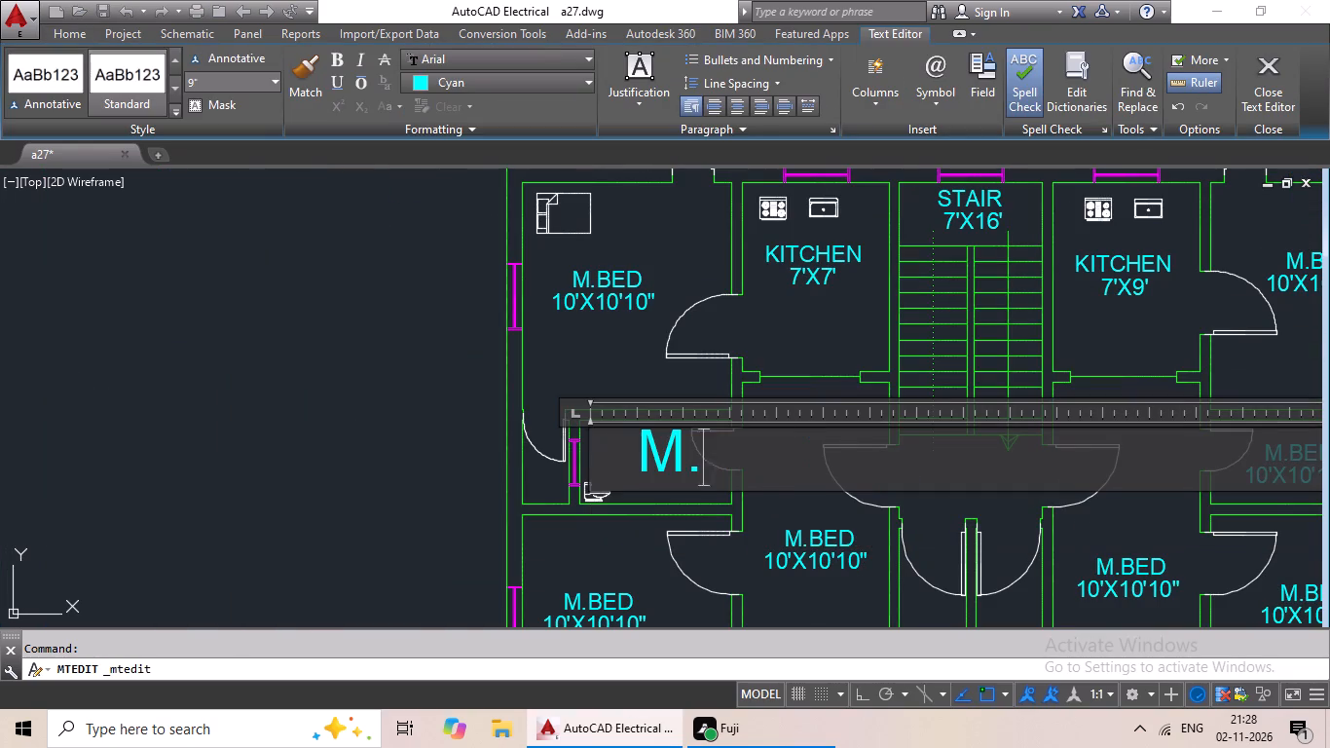
{"action": "key", "text": "shift+t"}
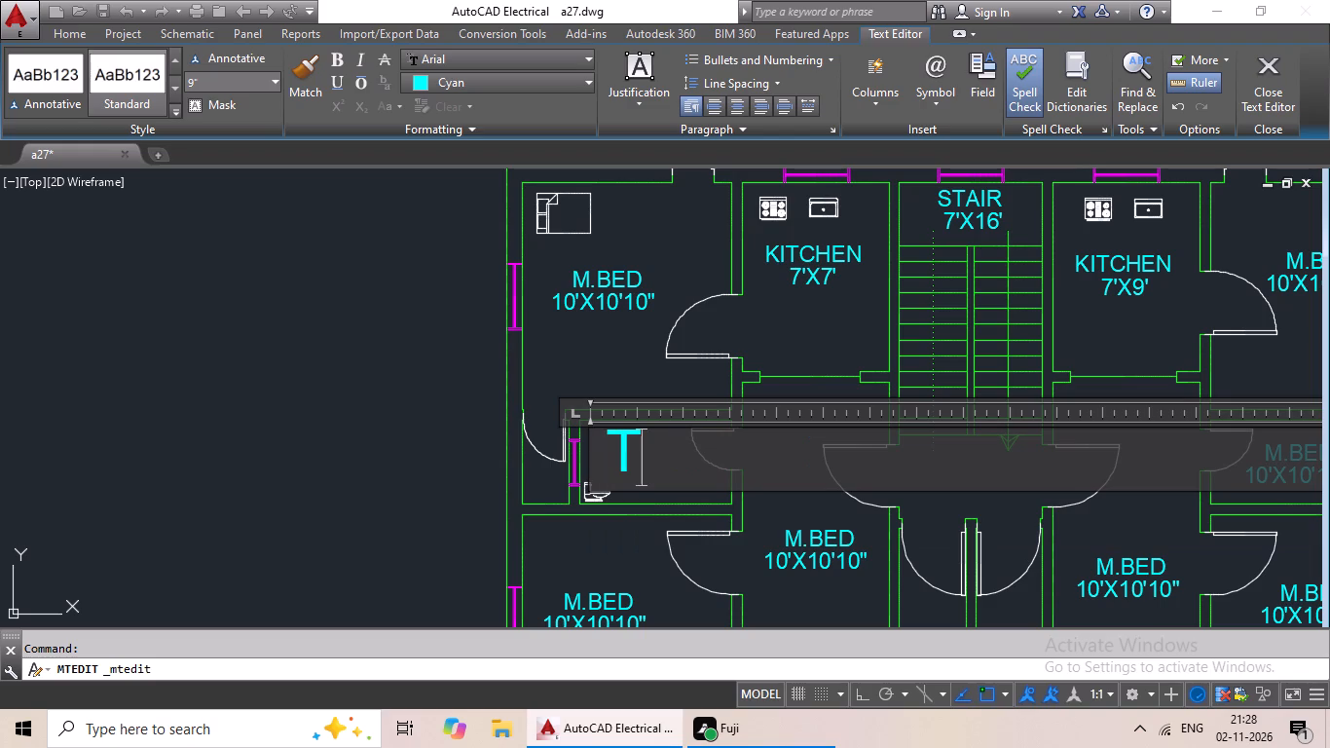
{"action": "type", "text": "OI"}
{"action": "type", "text": "LET"}
Add the size 7'3"X4' as a second line centred beneath TOILET, and finish the text edit.
{"action": "key", "text": "Return"}
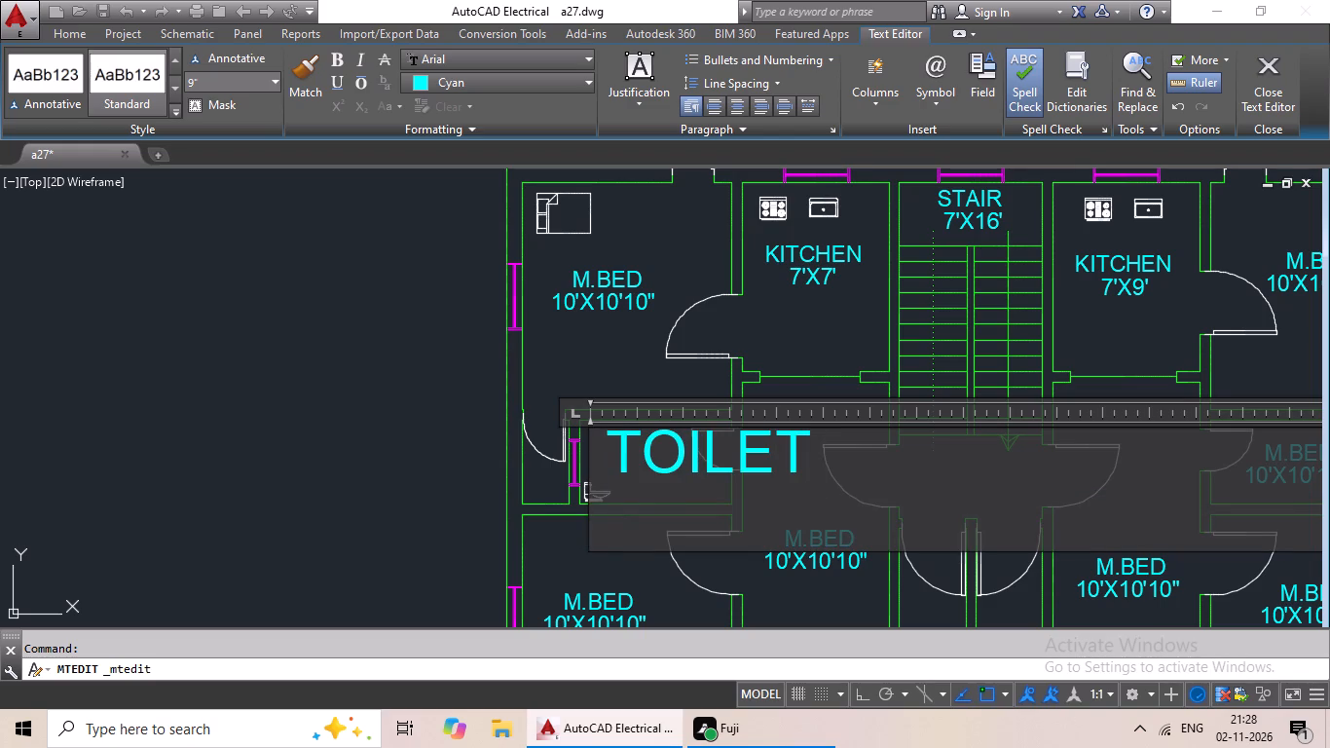
{"action": "type", "text": "7'3\""}
{"action": "key", "text": "shift+x"}
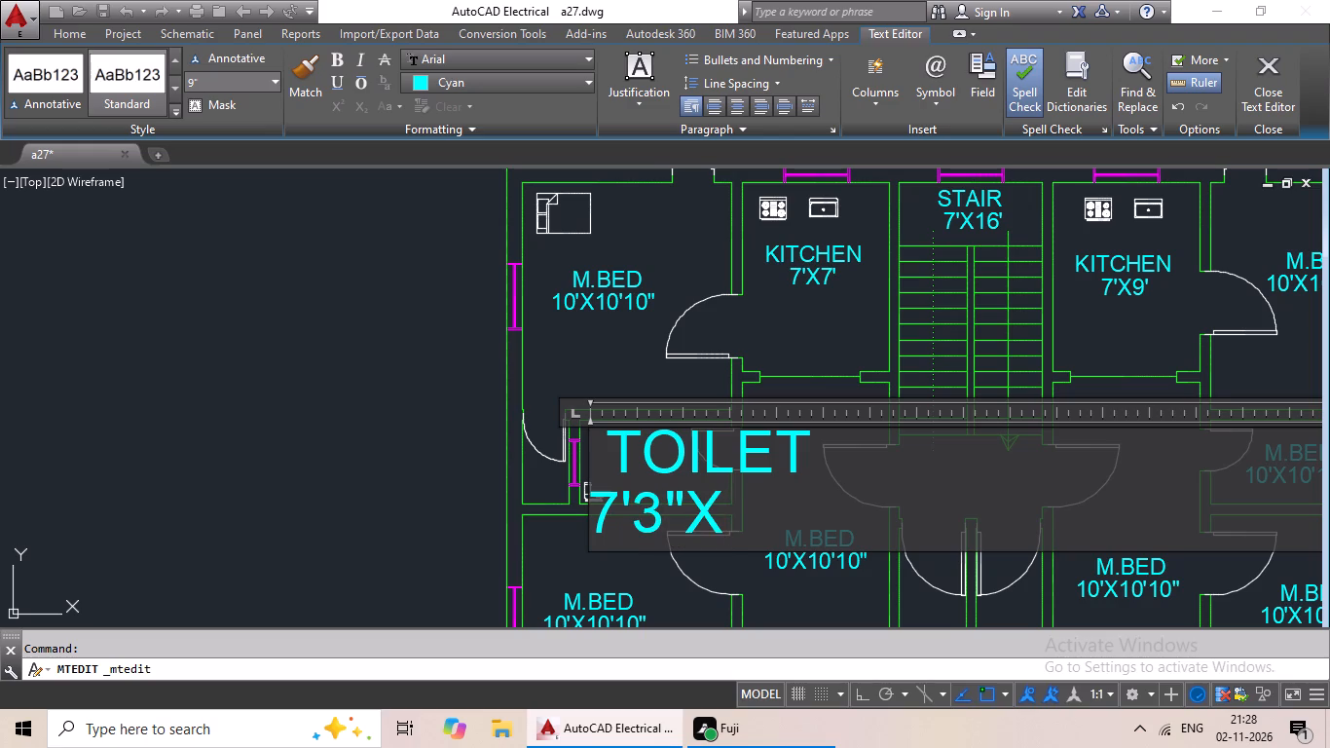
{"action": "type", "text": "4'"}
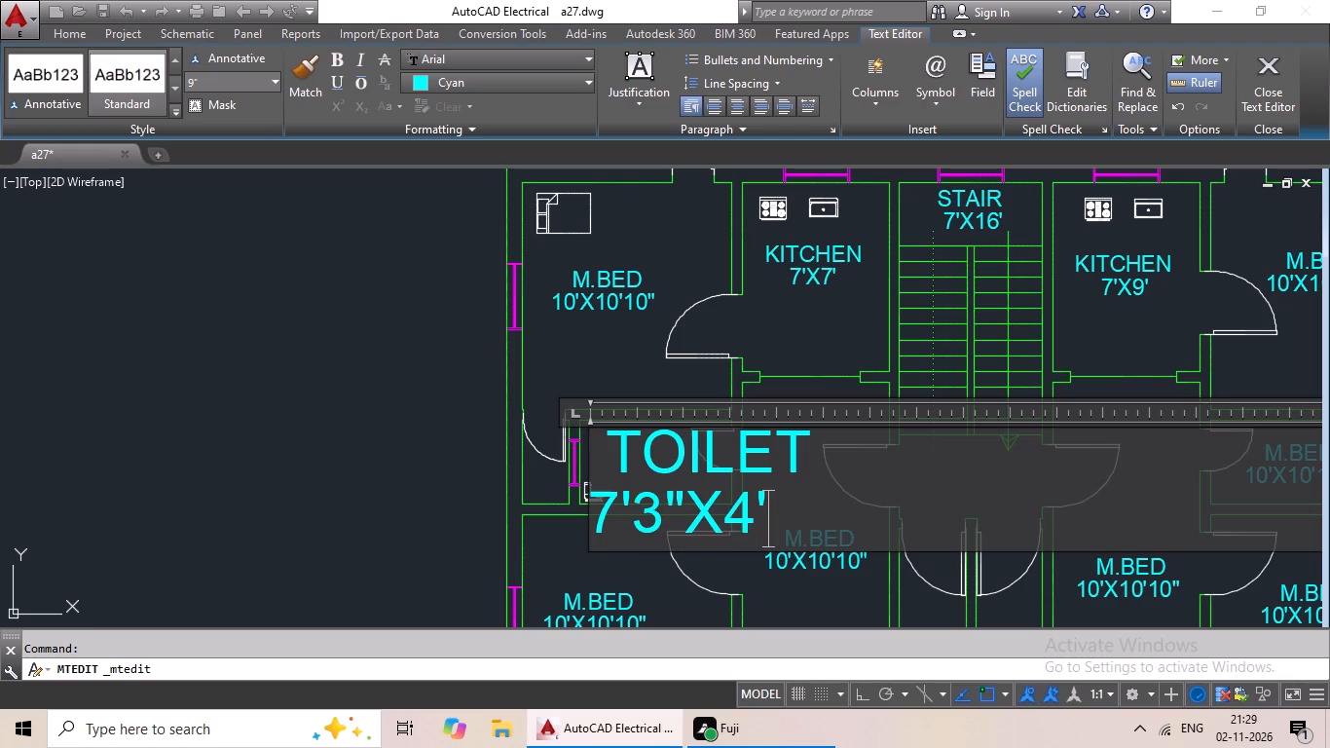
{"action": "left_click", "coordinate": [591, 514]}
{"action": "key", "text": "space"}
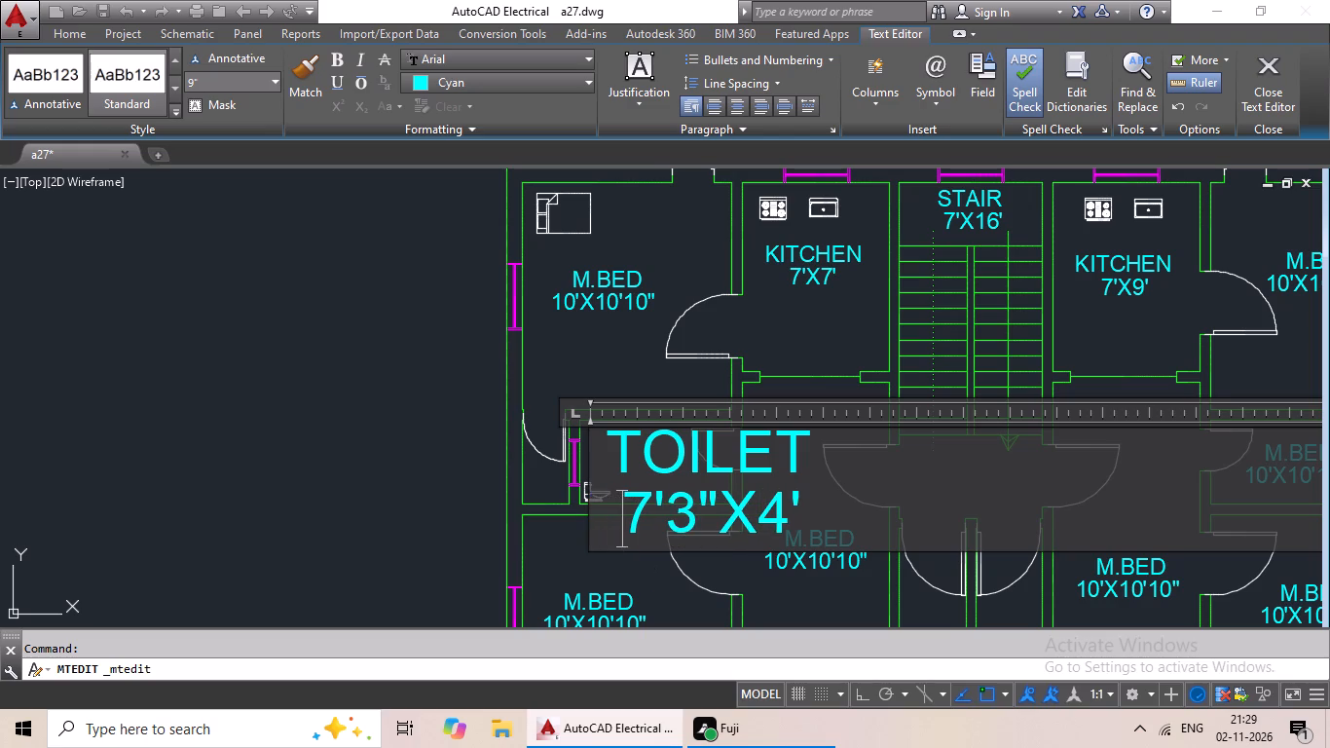
{"action": "key", "text": "space"}
{"action": "left_click", "coordinate": [806, 337]}
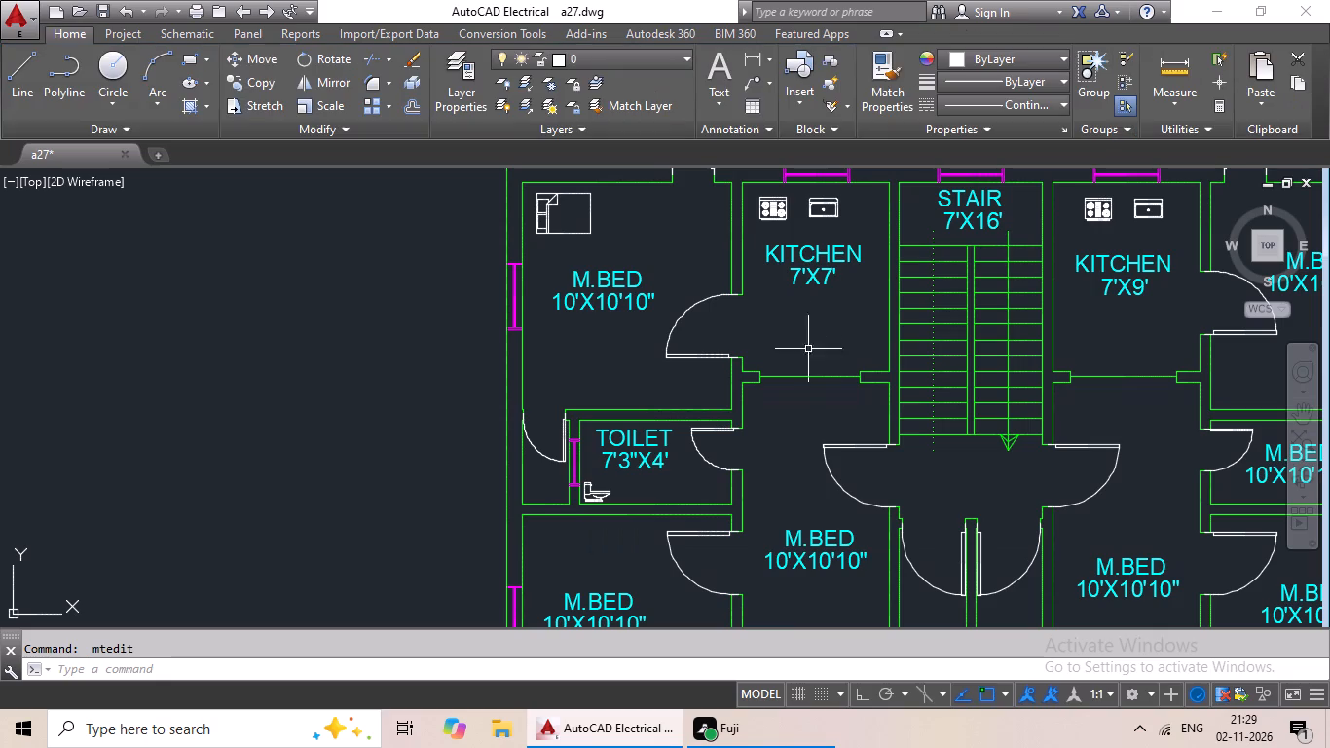
Replace the whole text of the M.BED label in the left-hand unit's bedroom below the TOILET with C.BED.
{"action": "scroll", "coordinate": [831, 392], "scroll_direction": "down", "scroll_amount": 1}
{"action": "middle_click_drag", "start_coordinate": [771, 400], "coordinate": [415, 335]}
{"action": "middle_click_drag", "start_coordinate": [523, 335], "coordinate": [394, 375]}
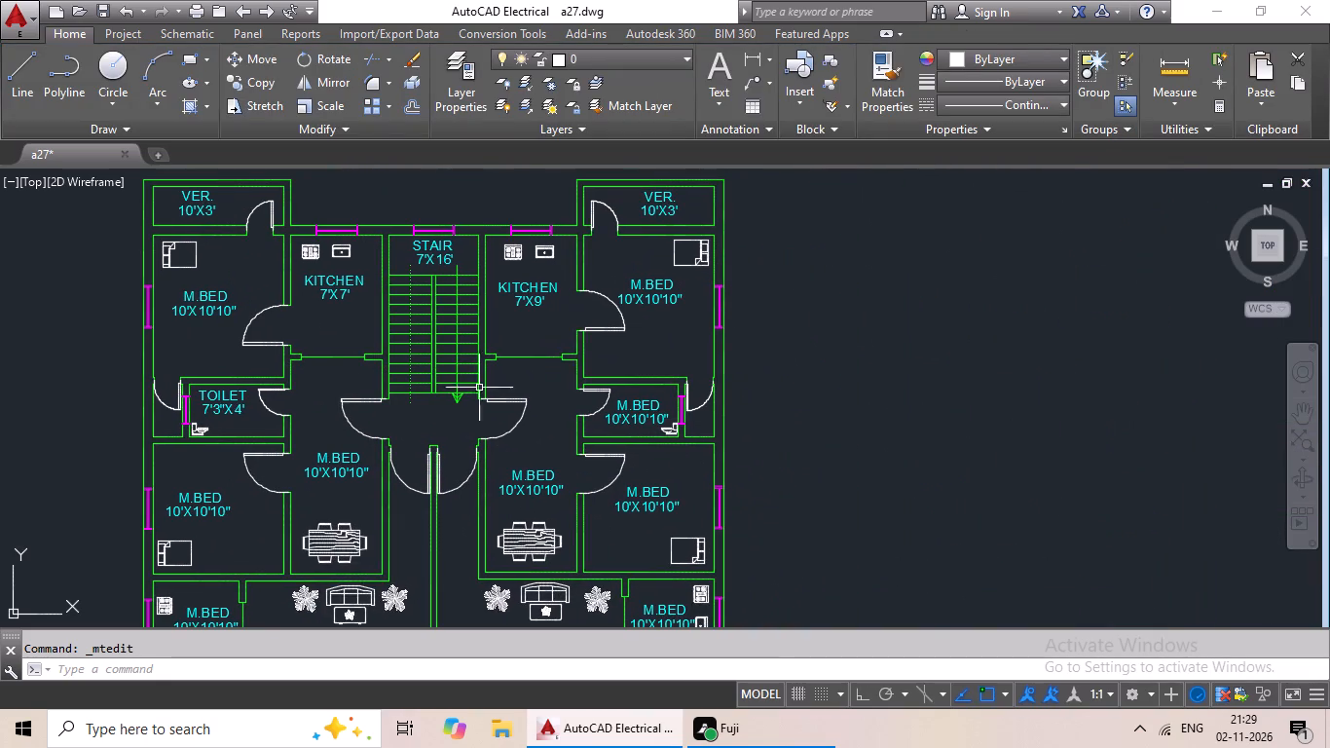
{"action": "middle_click_drag", "start_coordinate": [611, 335], "coordinate": [565, 365]}
{"action": "middle_click_drag", "start_coordinate": [566, 370], "coordinate": [675, 288]}
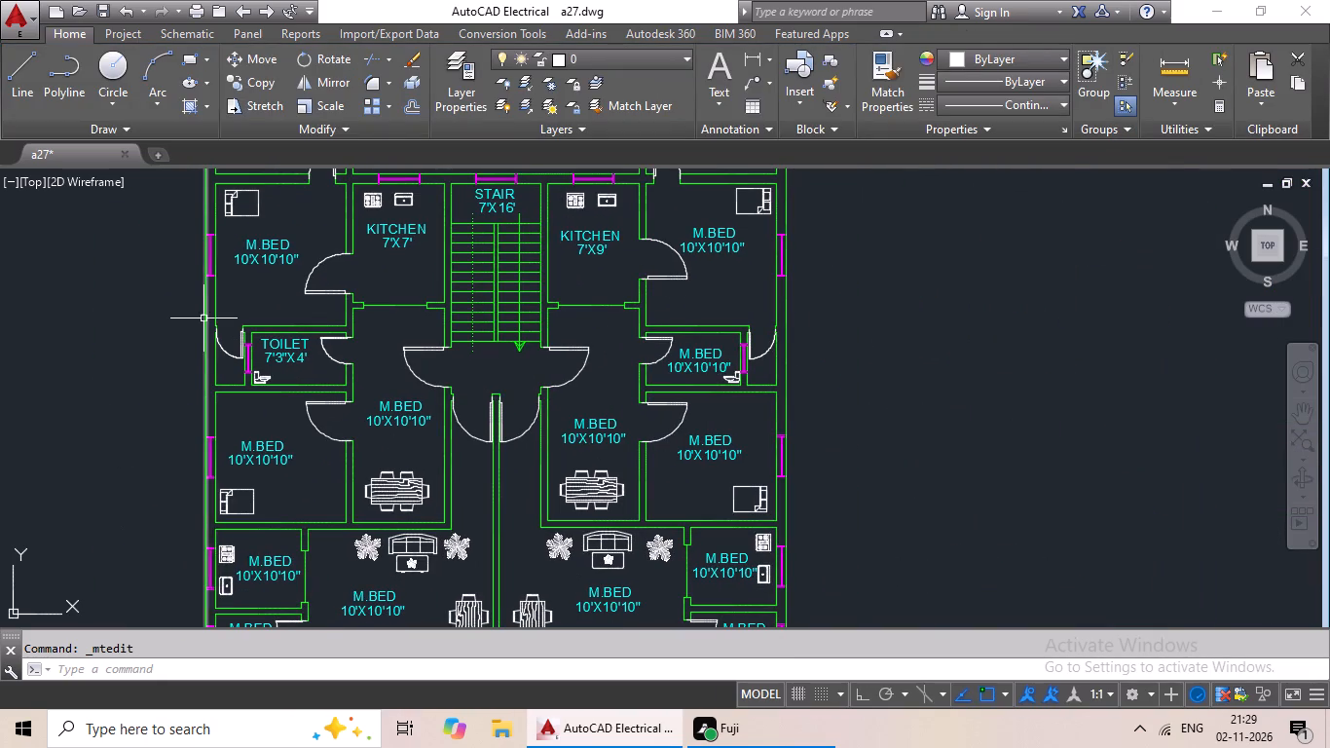
{"action": "double_click", "coordinate": [244, 464]}
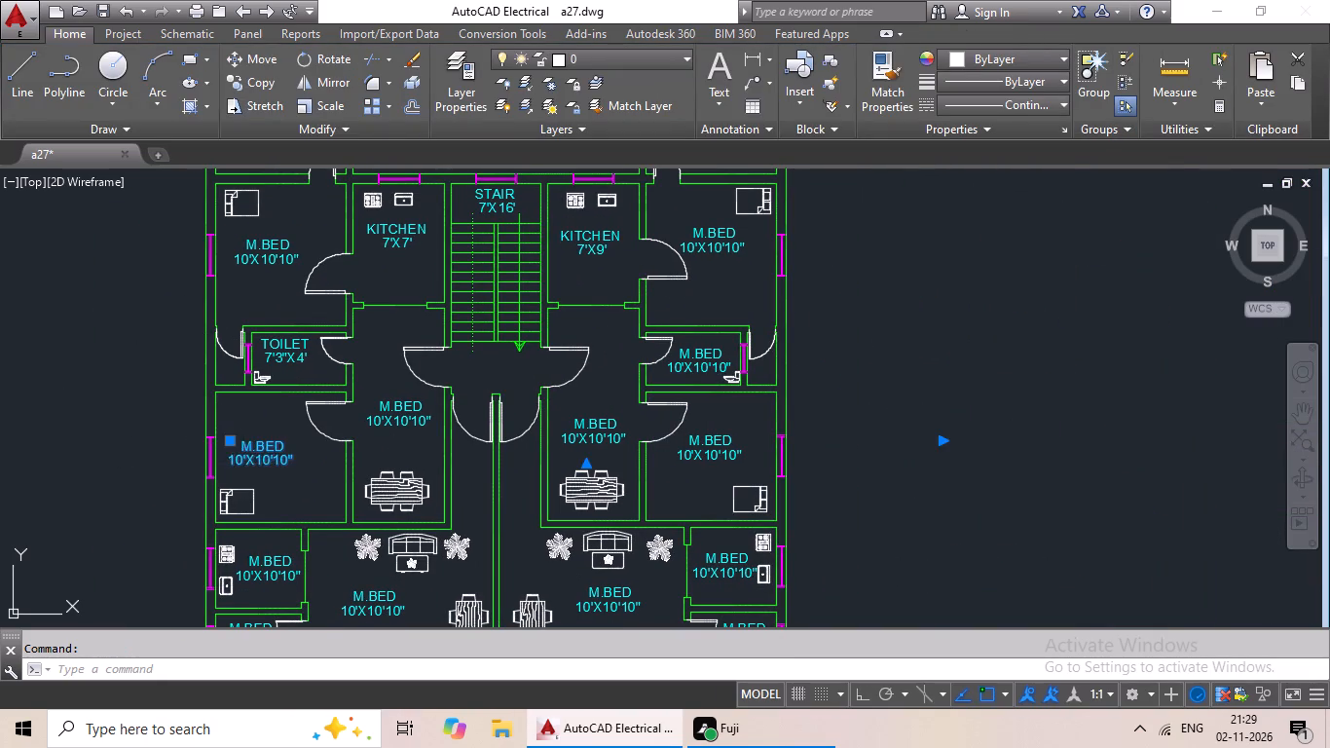
{"action": "scroll", "coordinate": [258, 469], "scroll_direction": "up", "scroll_amount": 2}
{"action": "left_click", "coordinate": [683, 542]}
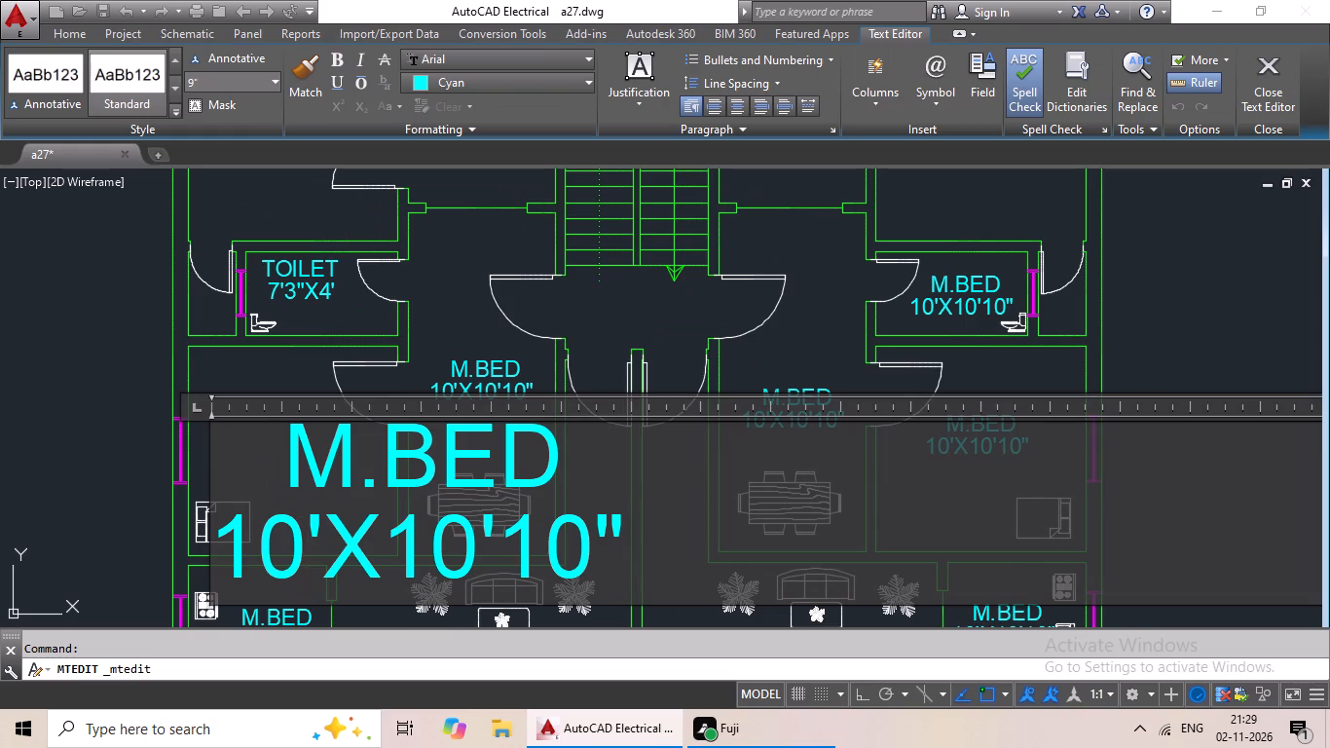
{"action": "key", "text": "BackSpace"}
{"action": "key", "text": "BackSpace"}
{"action": "key", "text": "BackSpace"}
{"action": "key", "text": "BackSpace"}
{"action": "key", "text": "BackSpace"}
{"action": "key", "text": "BackSpace"}
{"action": "key", "text": "BackSpace"}
{"action": "key", "text": "BackSpace"}
{"action": "key", "text": "BackSpace"}
{"action": "key", "text": "BackSpace"}
{"action": "key", "text": "BackSpace"}
{"action": "key", "text": "BackSpace"}
{"action": "key", "text": "BackSpace"}
{"action": "key", "text": "BackSpace"}
{"action": "key", "text": "BackSpace"}
{"action": "key", "text": "BackSpace"}
{"action": "key", "text": "BackSpace"}
{"action": "key", "text": "BackSpace"}
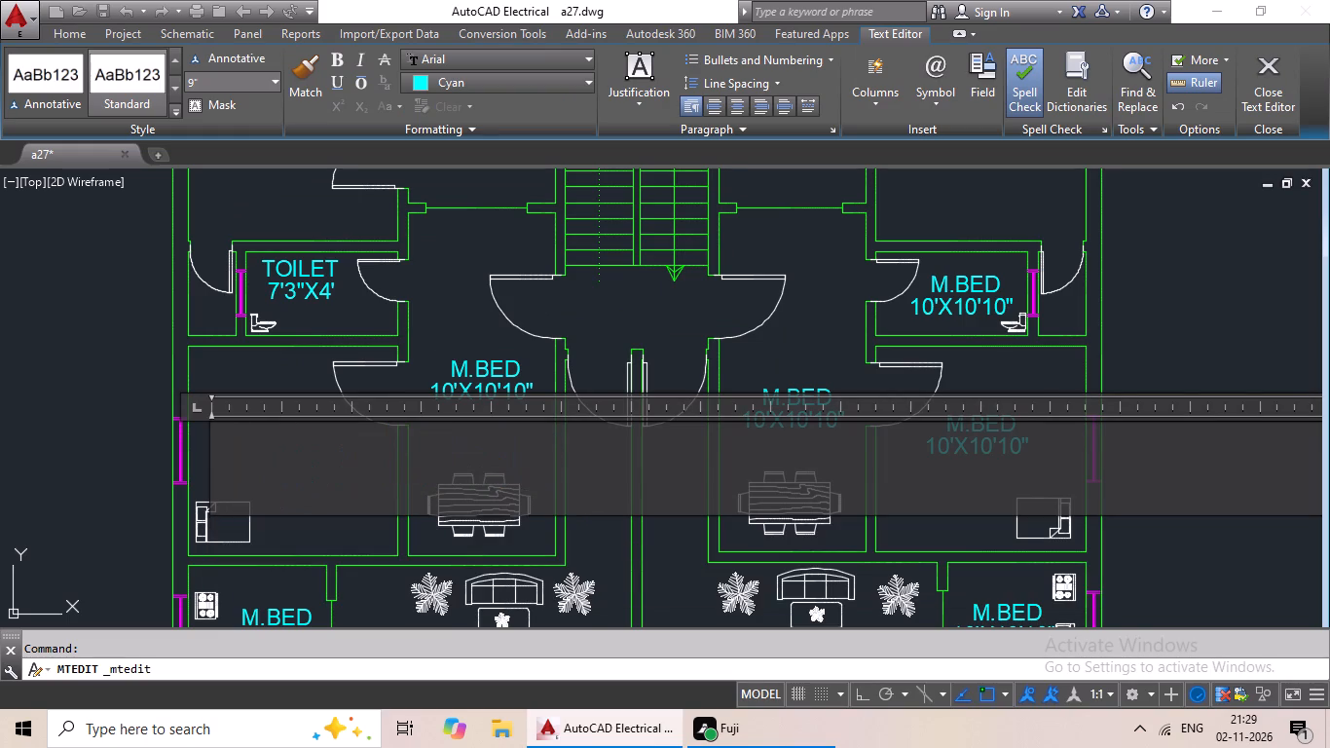
{"action": "type", "text": "C.BED"}
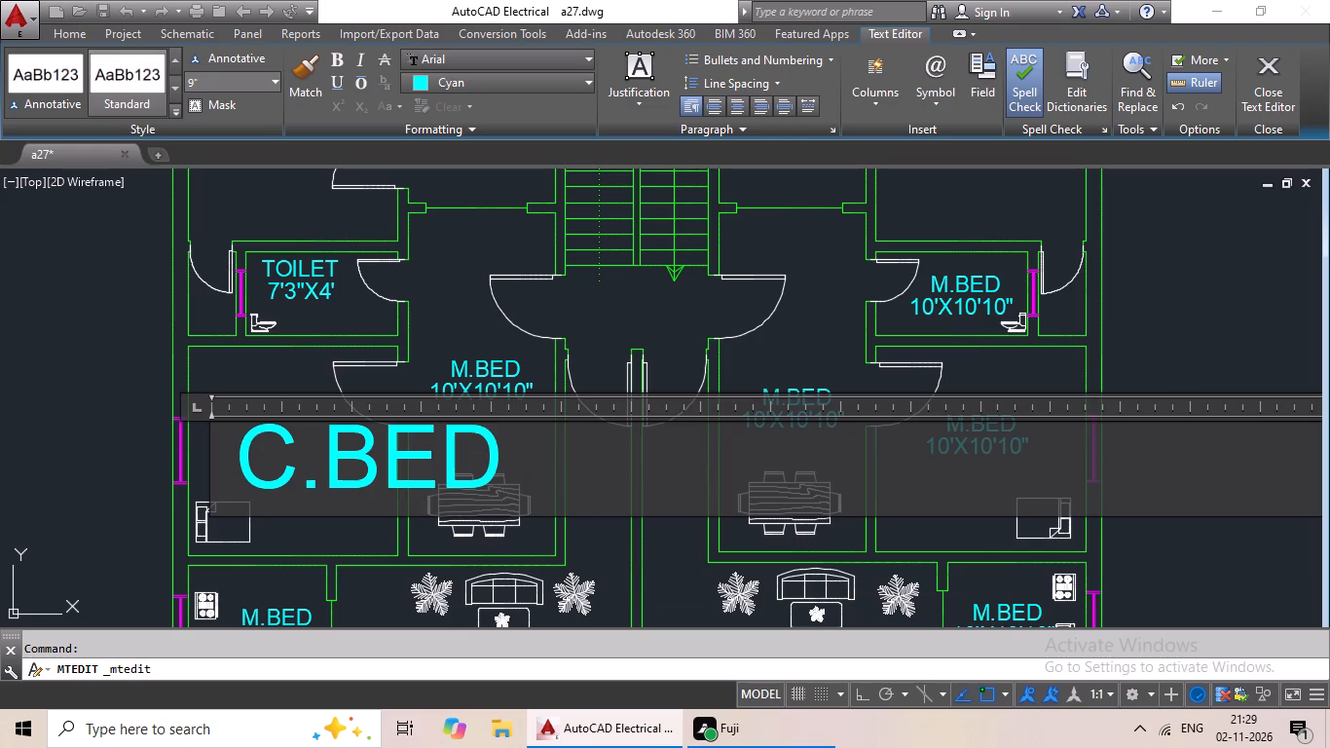
Add the size 10'XX10' as a second line beneath C.BED and finish the text edit.
{"action": "key", "text": "Return"}
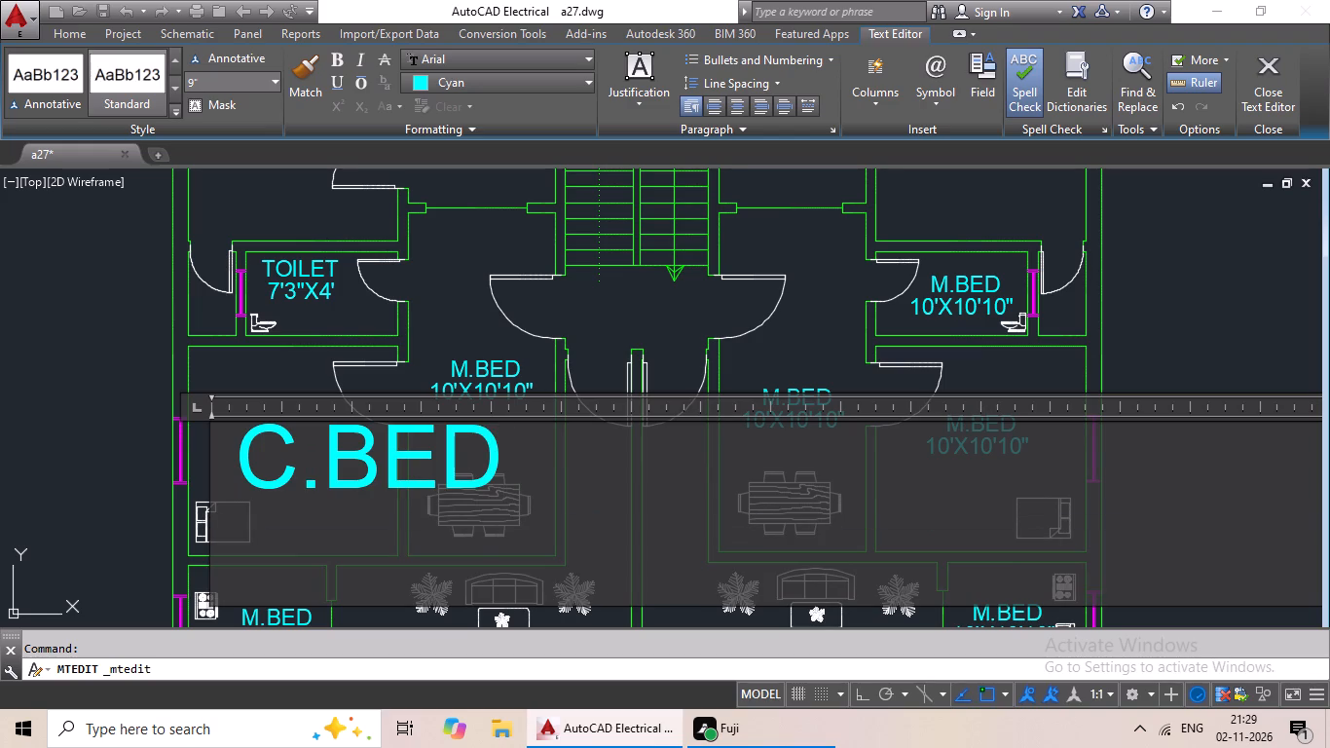
{"action": "type", "text": "10'"}
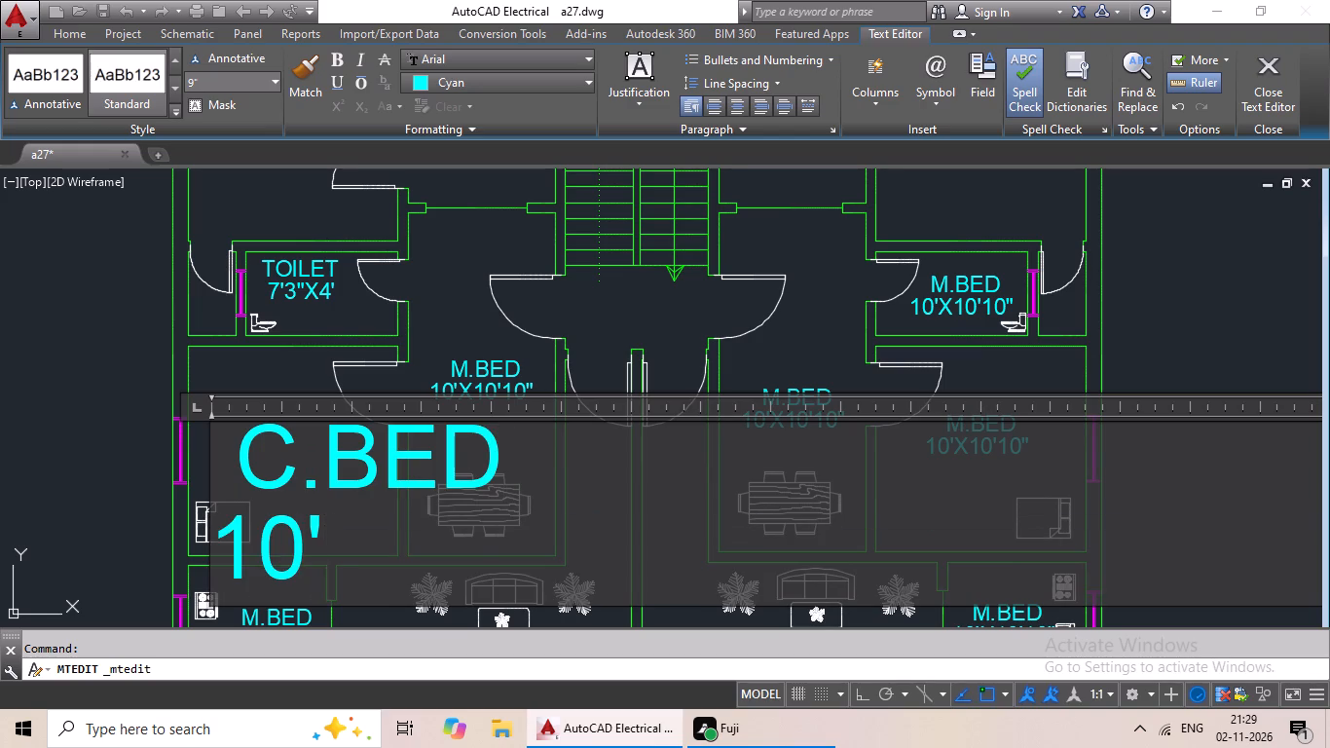
{"action": "key", "text": "shift+x"}
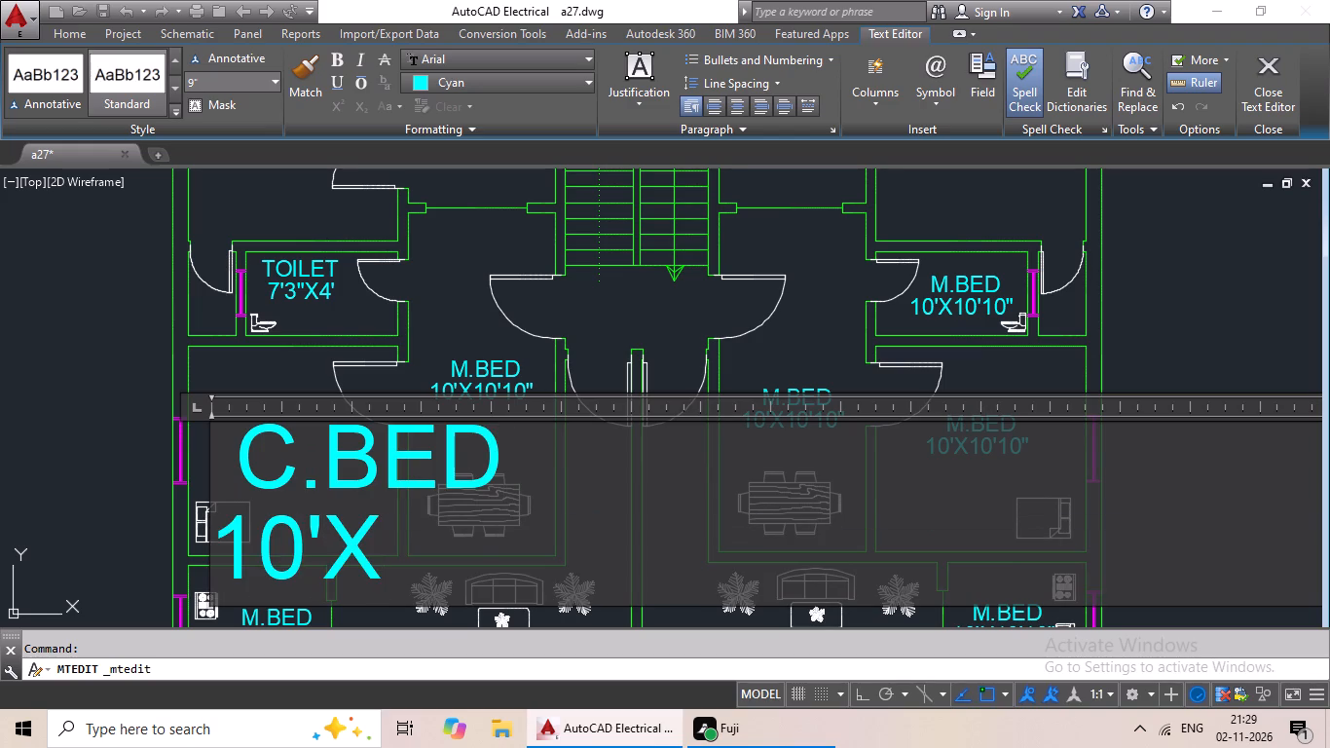
{"action": "key", "text": "shift+x"}
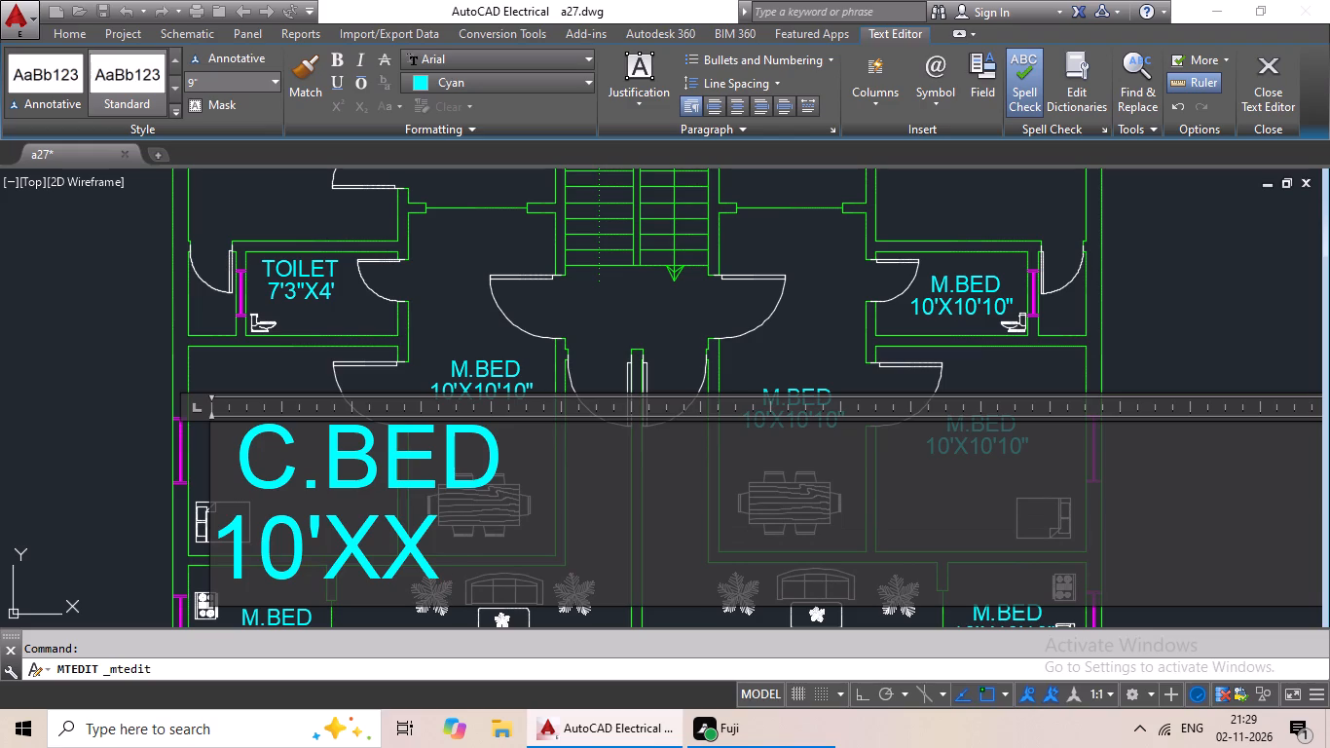
{"action": "type", "text": "10"}
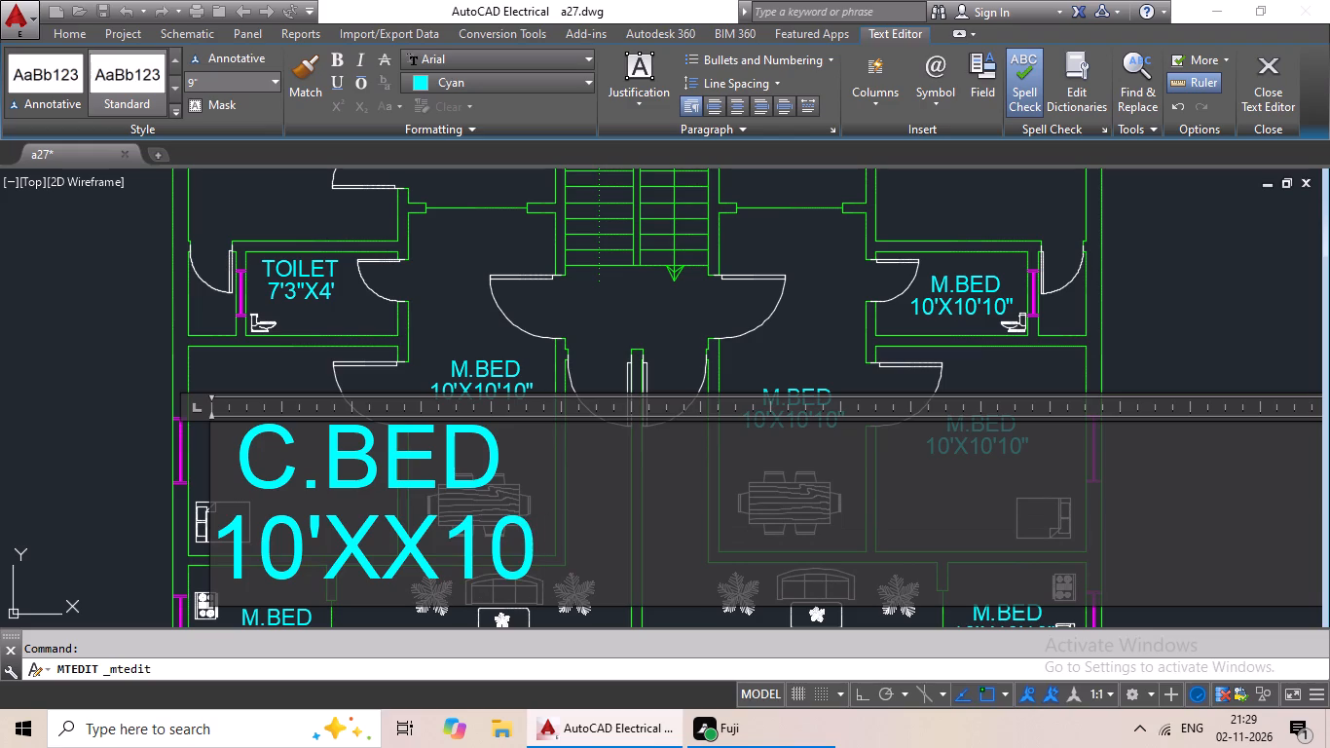
{"action": "key", "text": "apostrophe"}
{"action": "left_click", "coordinate": [621, 318]}
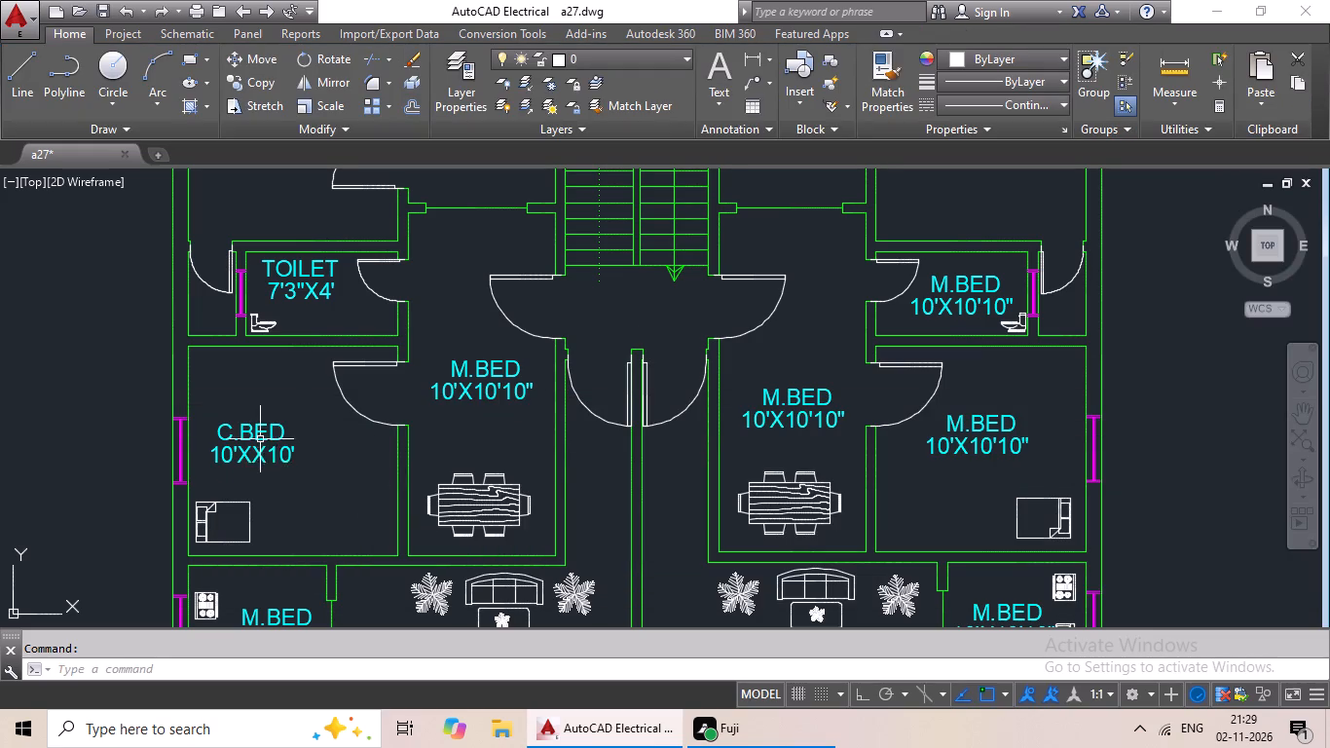
Move the C.BED label to the middle of its bedroom.
{"action": "left_click", "coordinate": [260, 436]}
{"action": "left_click", "coordinate": [254, 56]}
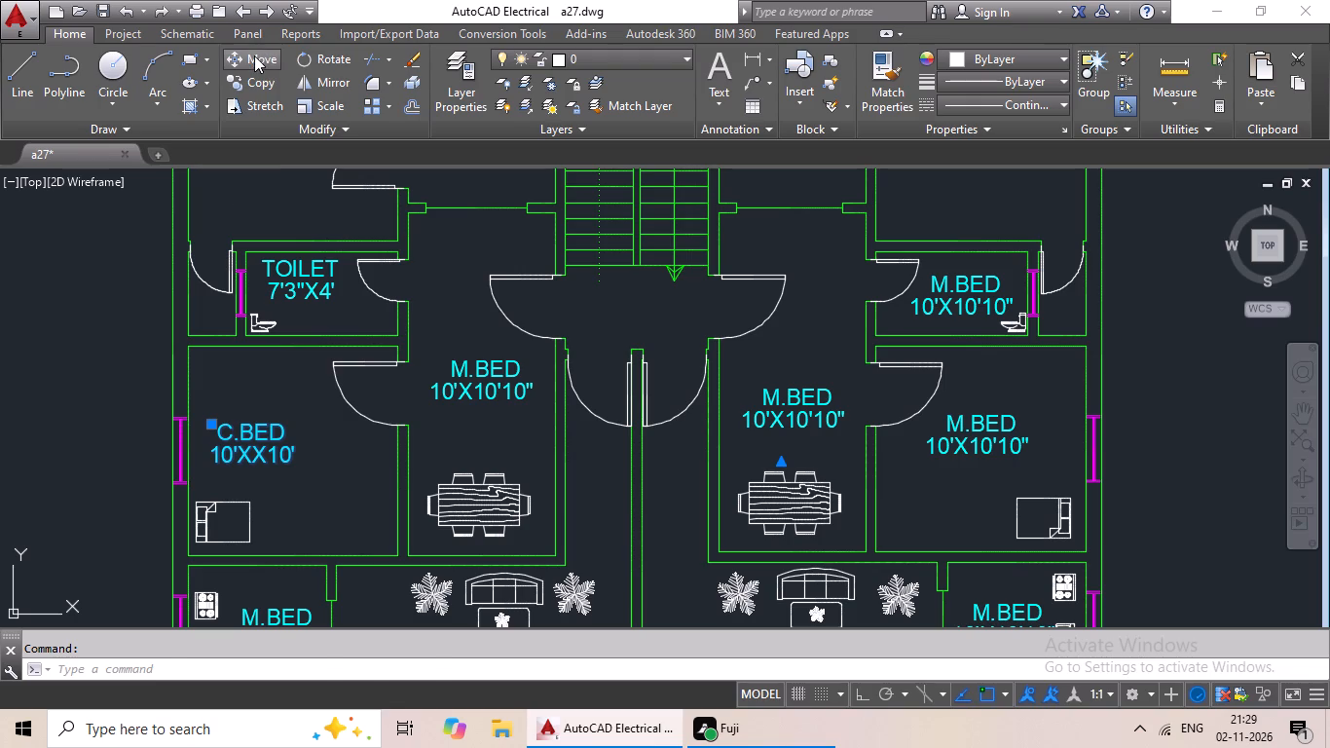
{"action": "left_click_drag", "start_coordinate": [267, 442], "coordinate": [248, 436]}
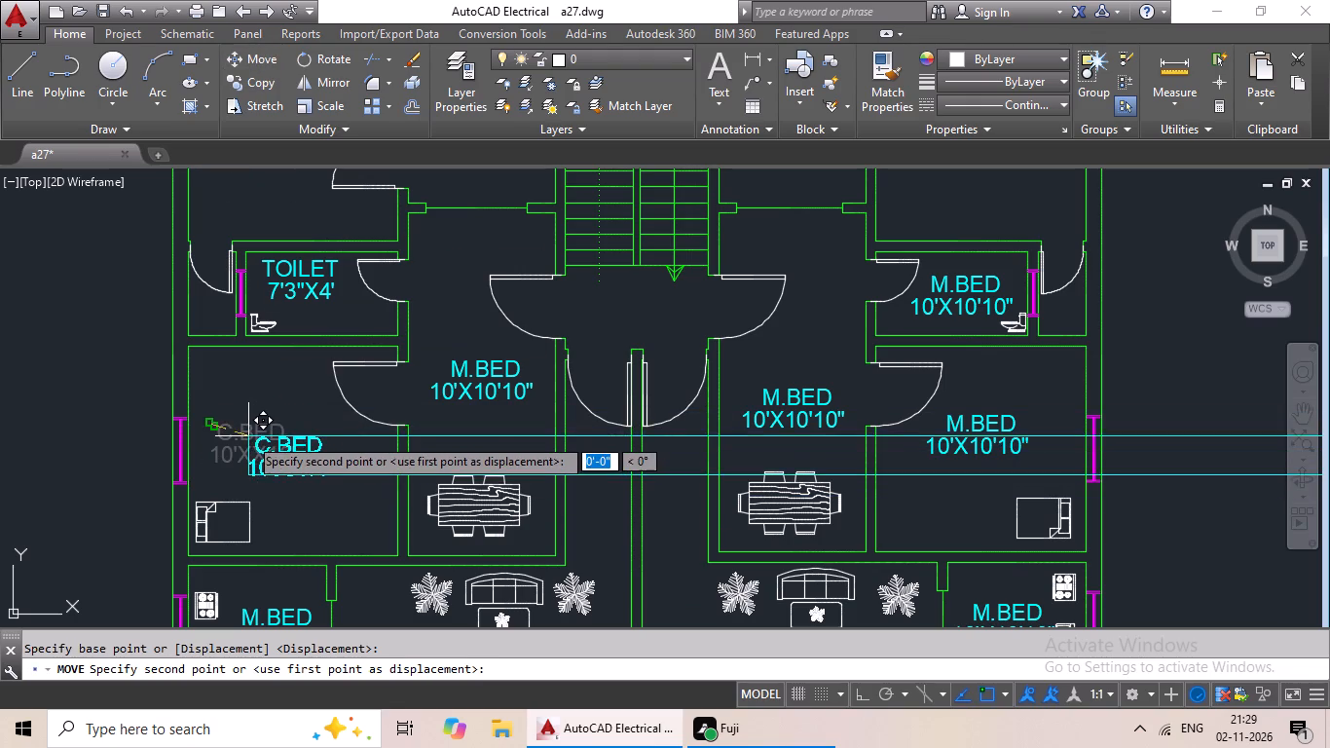
{"action": "left_click_drag", "start_coordinate": [248, 436], "coordinate": [250, 432]}
{"action": "left_click", "coordinate": [250, 432]}
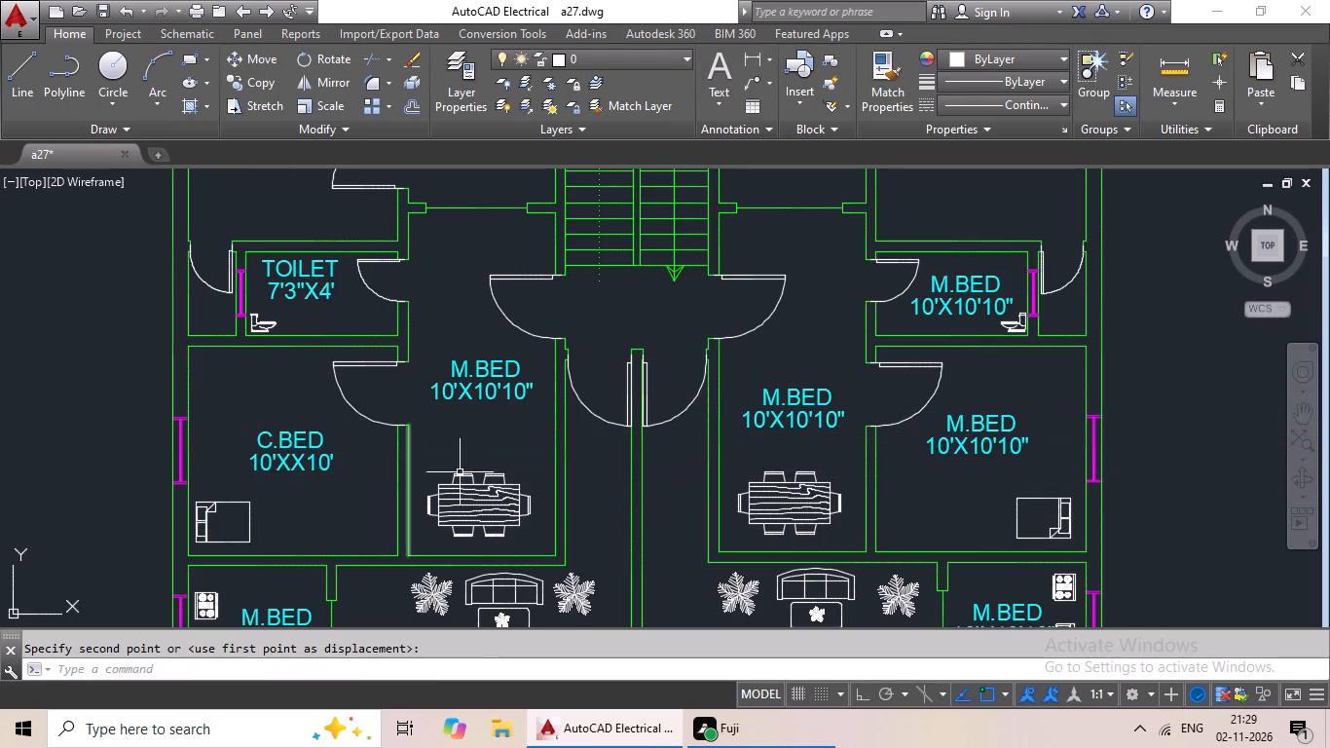
Replace the whole text of the M.BED label above the dining table in the left-hand unit with DINING.
{"action": "middle_click_drag", "start_coordinate": [463, 465], "coordinate": [344, 443]}
{"action": "double_click", "coordinate": [335, 355]}
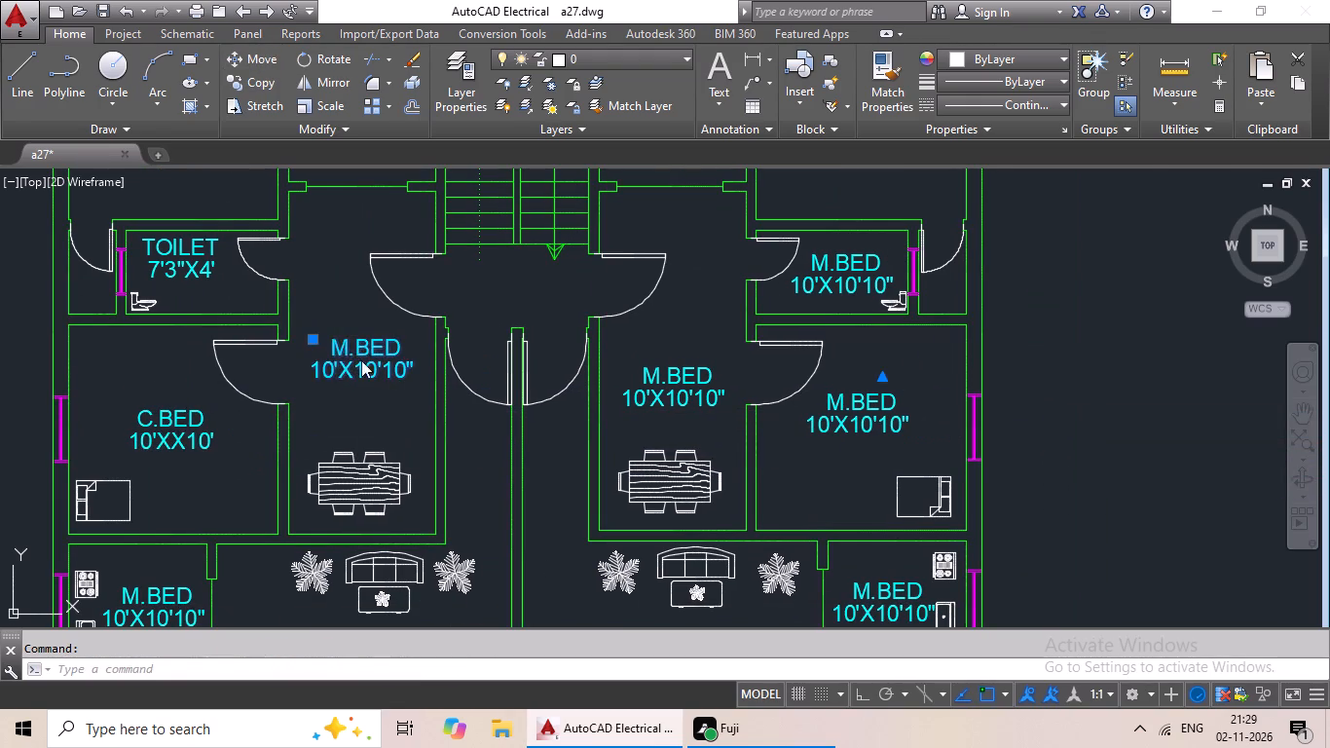
{"action": "scroll", "coordinate": [395, 368], "scroll_direction": "up", "scroll_amount": 1}
{"action": "left_click_drag", "start_coordinate": [693, 445], "coordinate": [699, 473]}
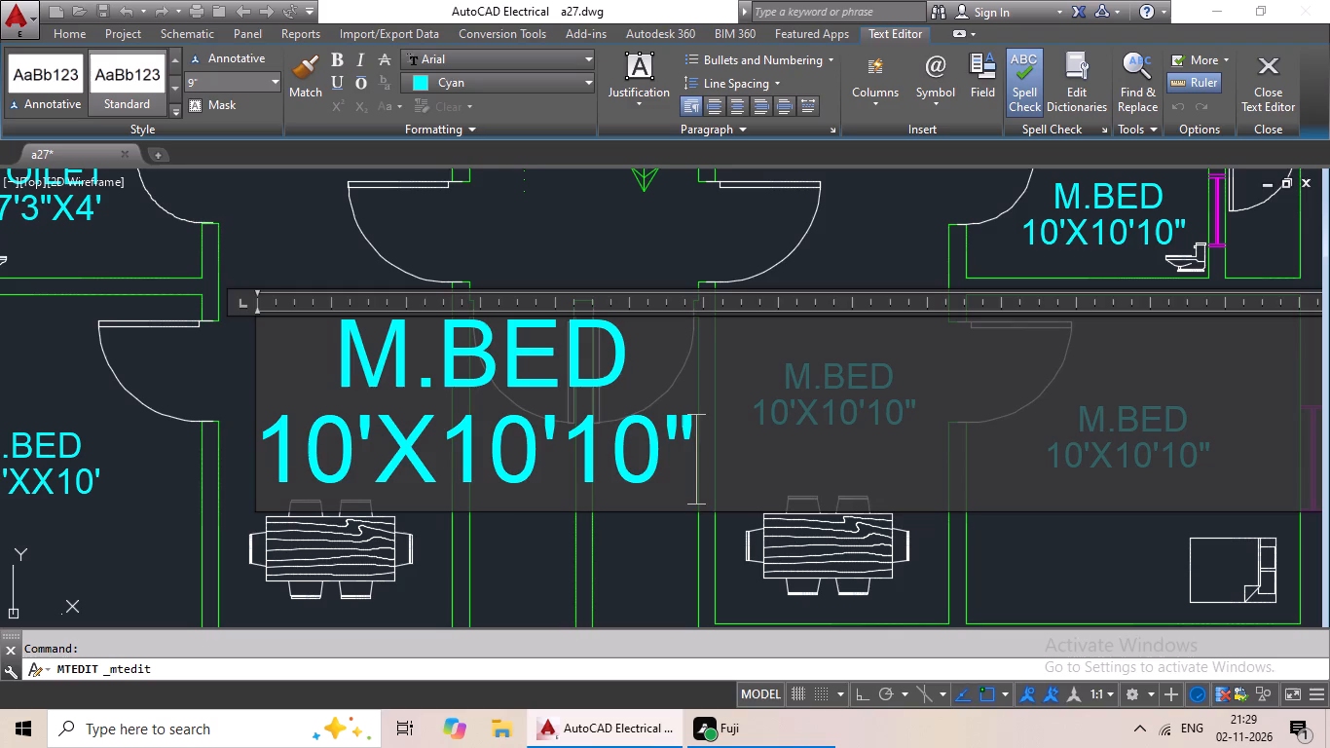
{"action": "key", "text": "BackSpace"}
{"action": "key", "text": "BackSpace"}
{"action": "key", "text": "BackSpace"}
{"action": "key", "text": "BackSpace"}
{"action": "key", "text": "BackSpace"}
{"action": "key", "text": "BackSpace"}
{"action": "key", "text": "BackSpace"}
{"action": "key", "text": "BackSpace"}
{"action": "key", "text": "BackSpace"}
{"action": "key", "text": "BackSpace"}
{"action": "key", "text": "BackSpace"}
{"action": "key", "text": "BackSpace"}
{"action": "key", "text": "BackSpace"}
{"action": "key", "text": "BackSpace"}
{"action": "key", "text": "BackSpace"}
{"action": "key", "text": "BackSpace"}
{"action": "key", "text": "BackSpace"}
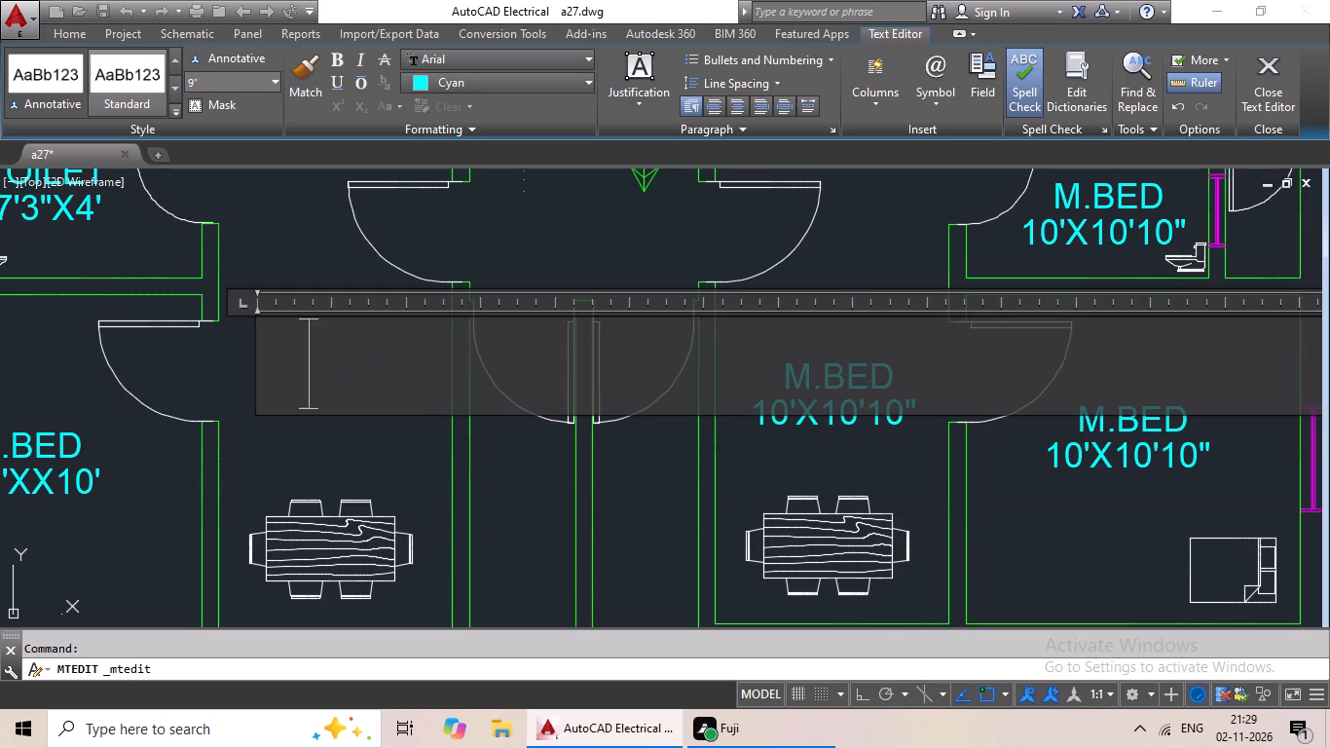
{"action": "type", "text": "DINING"}
Add the size 7'X18' as a second line beneath DINING, centre it with spaces, and finish the text edit.
{"action": "key", "text": "Return"}
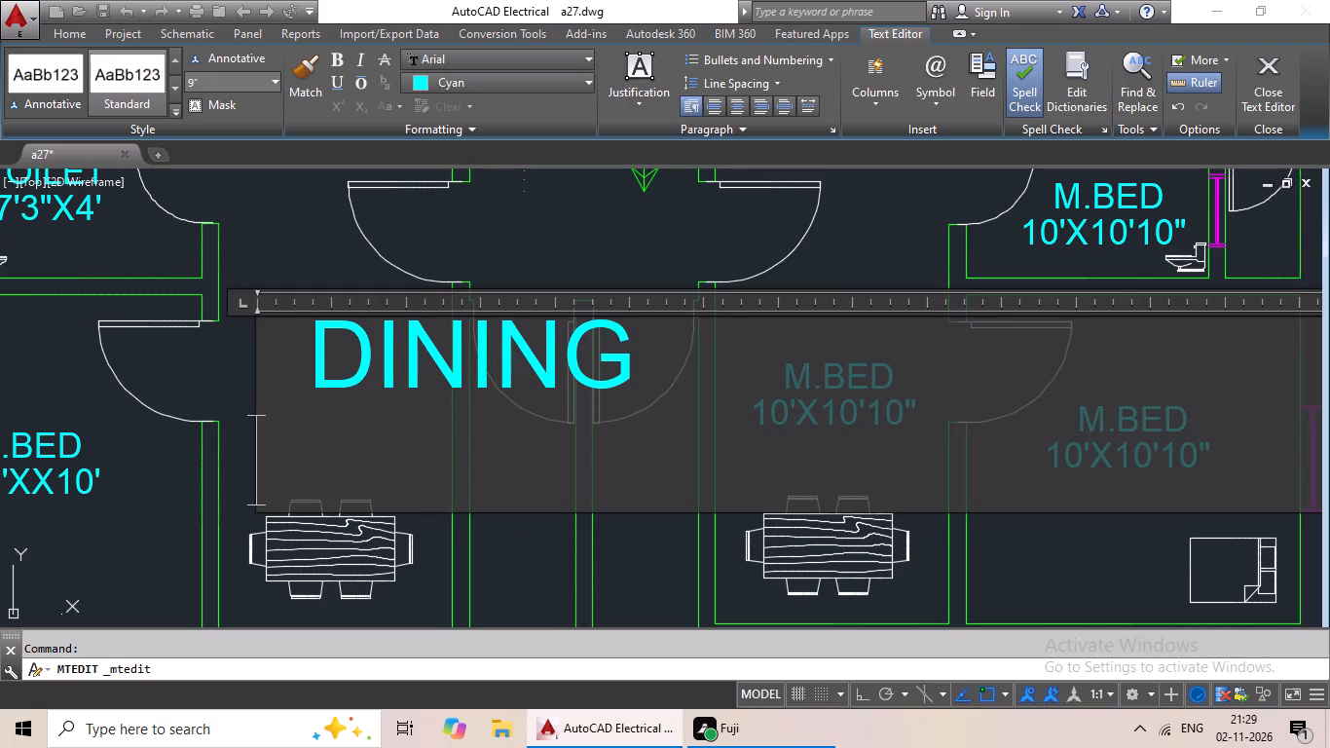
{"action": "type", "text": "7'"}
{"action": "key", "text": "shift+x"}
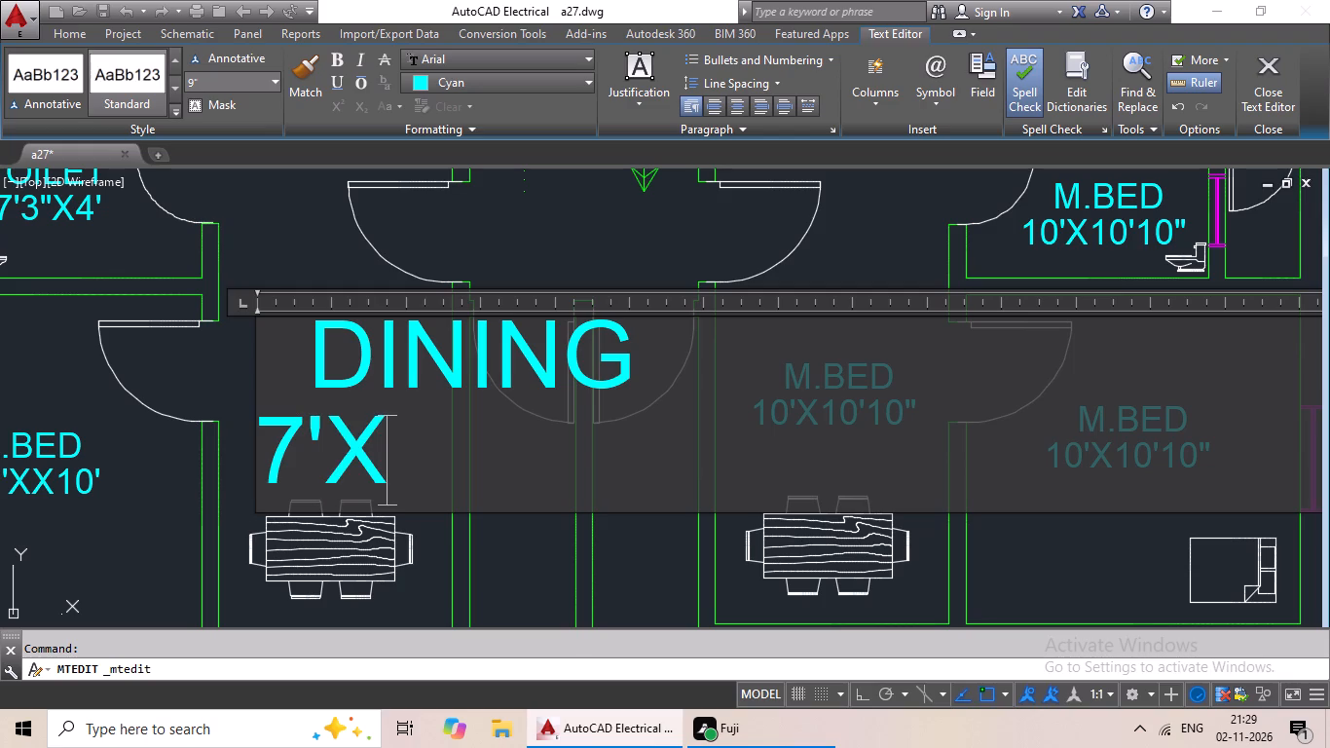
{"action": "type", "text": "18'"}
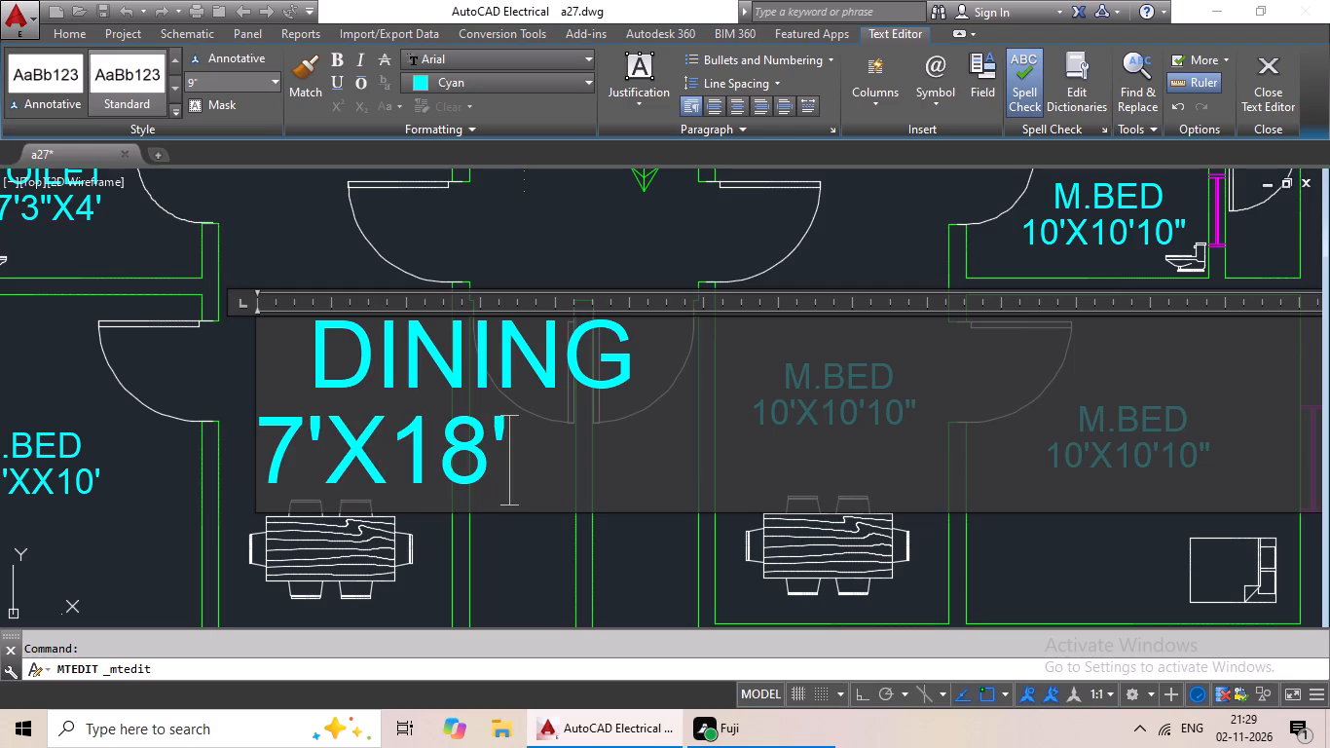
{"action": "left_click", "coordinate": [281, 434]}
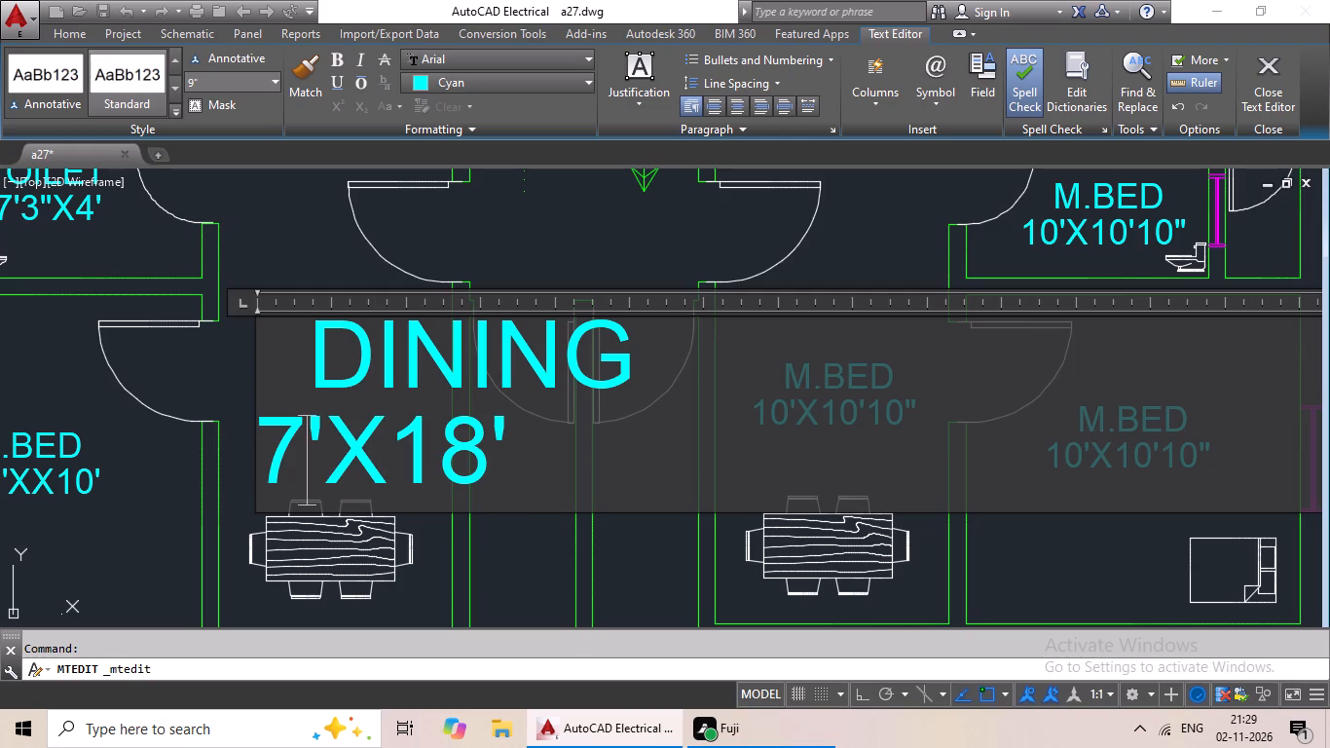
{"action": "left_click", "coordinate": [276, 433]}
{"action": "key", "text": "space"}
{"action": "key", "text": "space"}
{"action": "key", "text": "space"}
{"action": "key", "text": "space"}
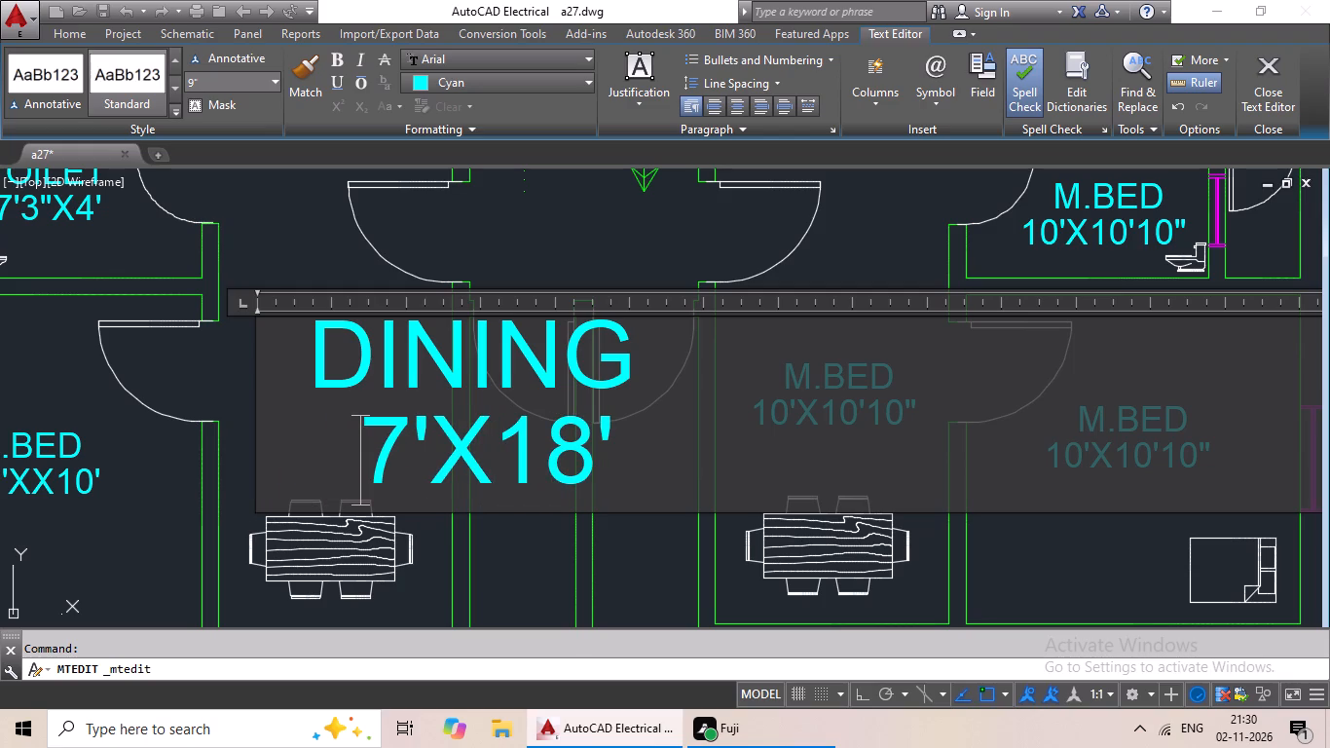
{"action": "left_click", "coordinate": [561, 249]}
Replace the whole text of the M.BED label in the right-hand unit's small WC room below the upper bedroom with TOILET.
{"action": "middle_click_drag", "start_coordinate": [579, 423], "coordinate": [379, 359]}
{"action": "scroll", "coordinate": [402, 361], "scroll_direction": "down", "scroll_amount": 2}
{"action": "middle_click_drag", "start_coordinate": [427, 334], "coordinate": [422, 365]}
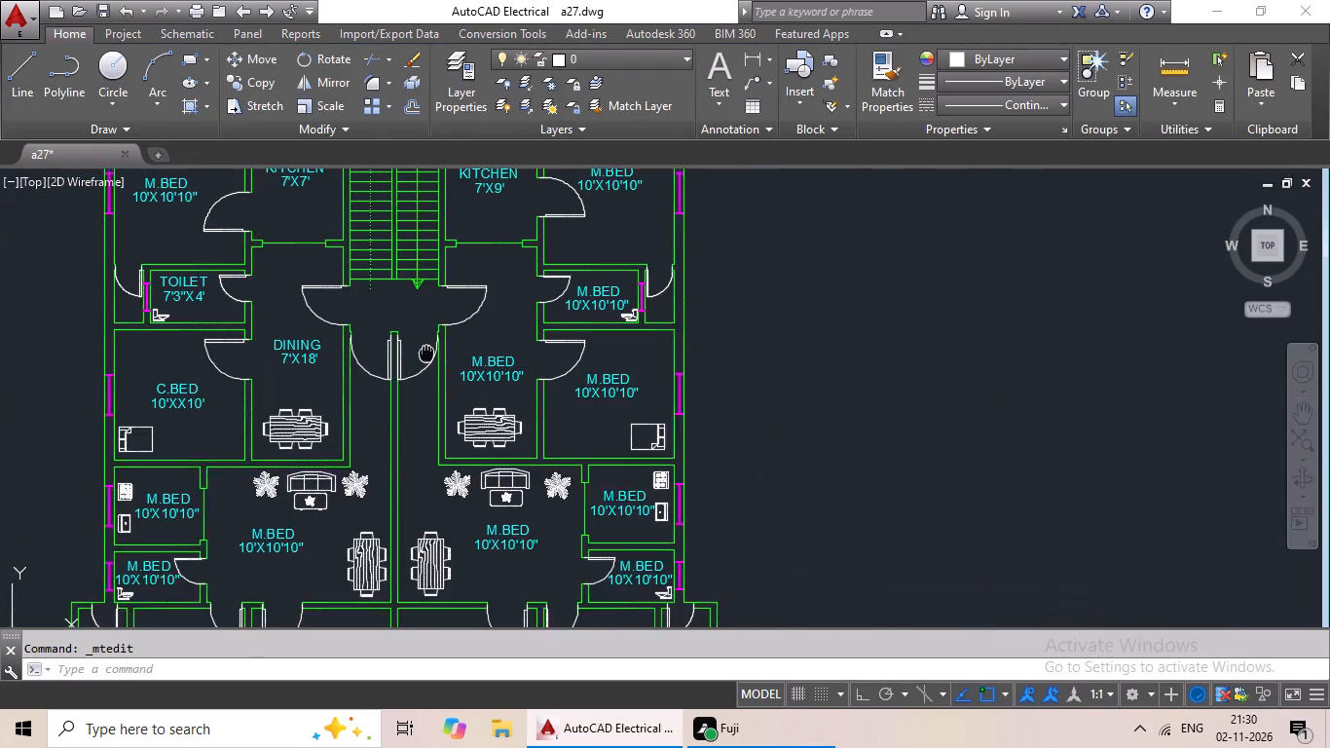
{"action": "middle_click_drag", "start_coordinate": [422, 365], "coordinate": [399, 411]}
{"action": "middle_click_drag", "start_coordinate": [590, 313], "coordinate": [562, 356]}
{"action": "middle_click_drag", "start_coordinate": [565, 351], "coordinate": [585, 311]}
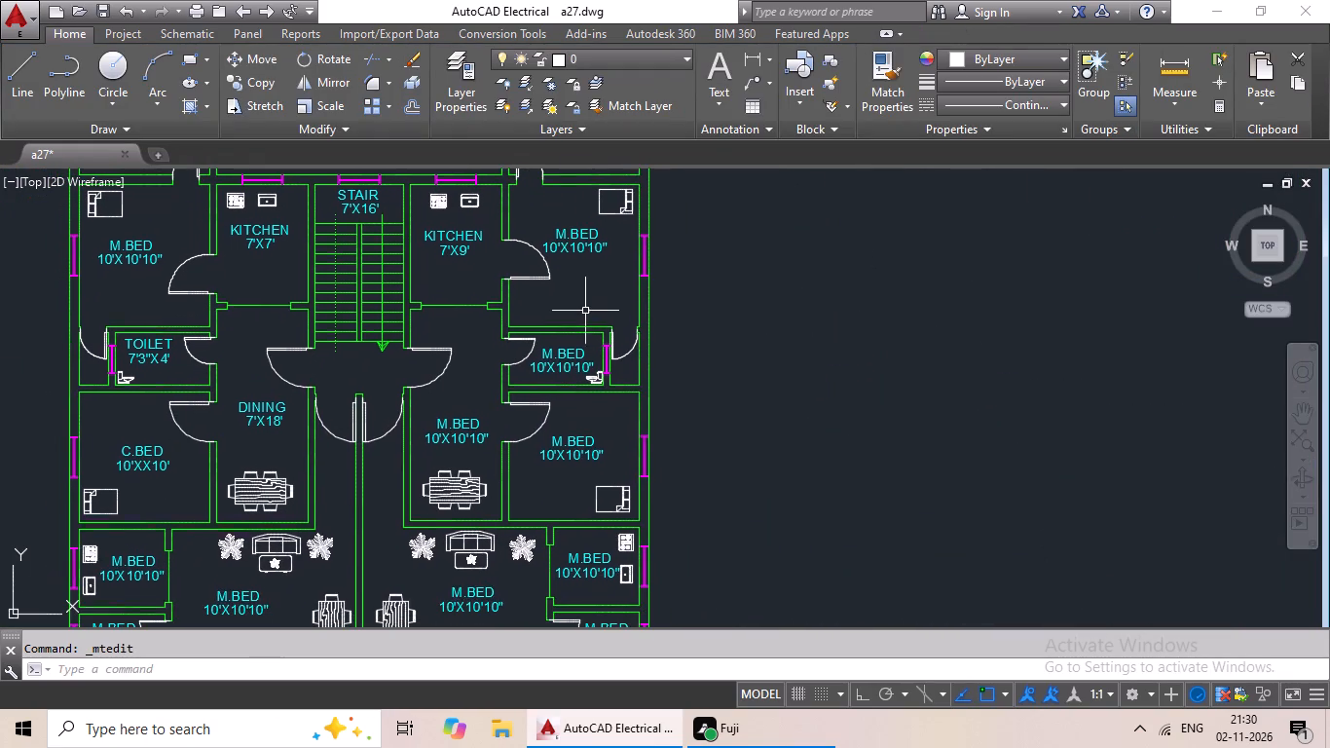
{"action": "left_click", "coordinate": [573, 370]}
{"action": "double_click", "coordinate": [573, 370]}
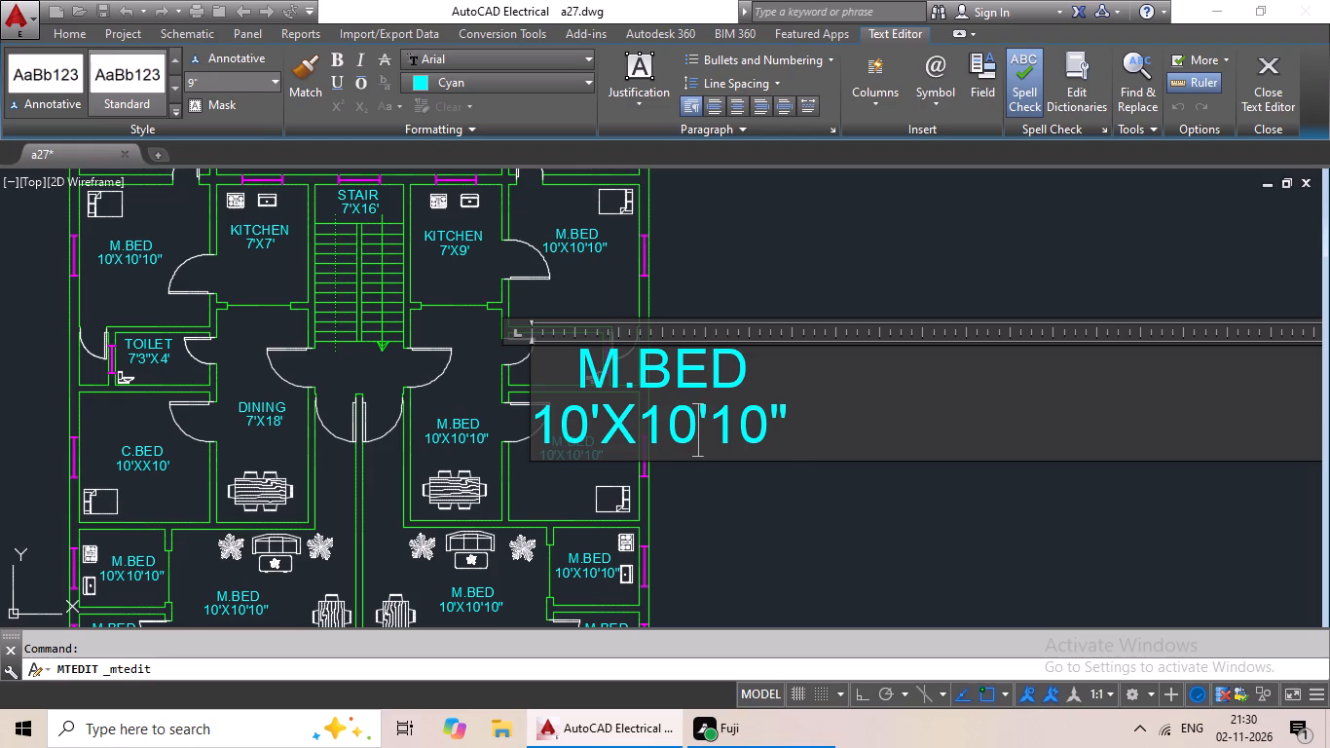
{"action": "left_click", "coordinate": [866, 423]}
{"action": "key", "text": "BackSpace"}
{"action": "key", "text": "BackSpace"}
{"action": "key", "text": "BackSpace"}
{"action": "key", "text": "BackSpace"}
{"action": "key", "text": "BackSpace"}
{"action": "key", "text": "BackSpace"}
{"action": "key", "text": "BackSpace"}
{"action": "key", "text": "BackSpace"}
{"action": "key", "text": "BackSpace"}
{"action": "key", "text": "BackSpace"}
{"action": "key", "text": "BackSpace"}
{"action": "key", "text": "BackSpace"}
{"action": "key", "text": "BackSpace"}
{"action": "key", "text": "BackSpace"}
{"action": "key", "text": "BackSpace"}
{"action": "key", "text": "BackSpace"}
{"action": "key", "text": "BackSpace"}
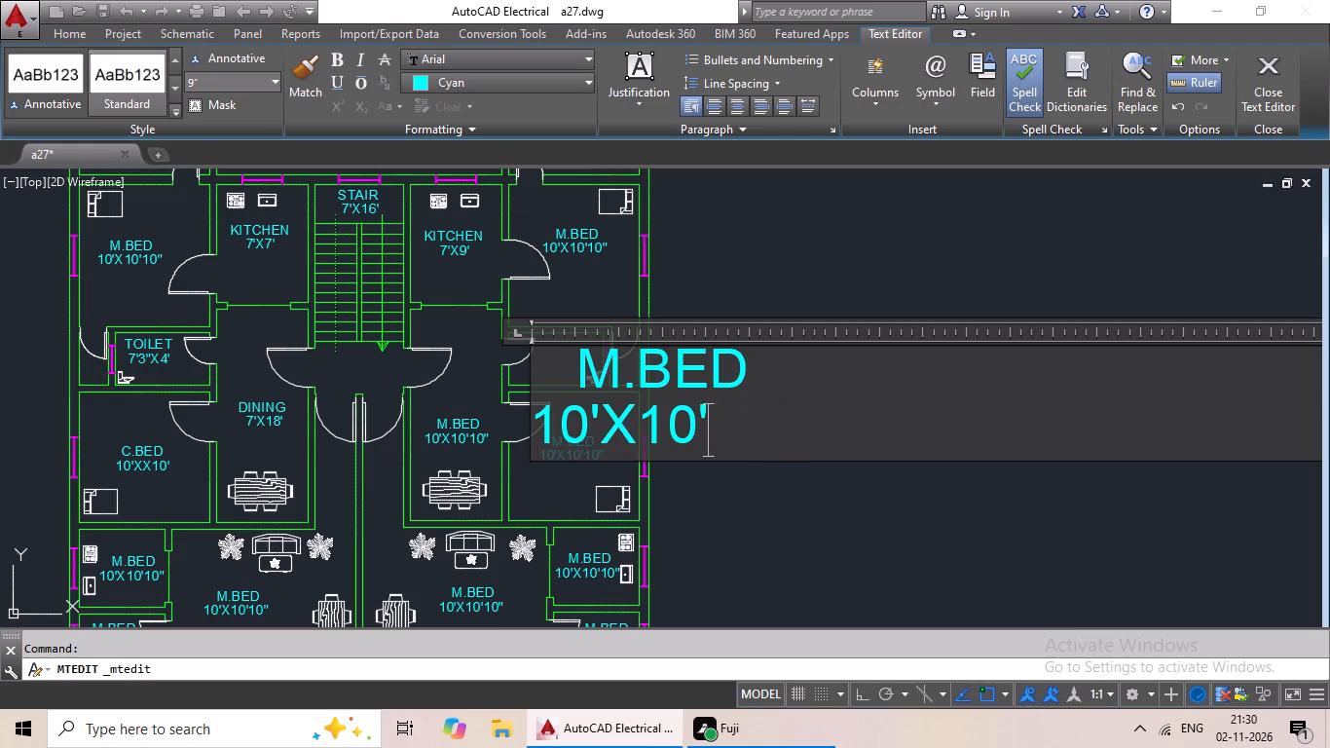
{"action": "key", "text": "BackSpace"}
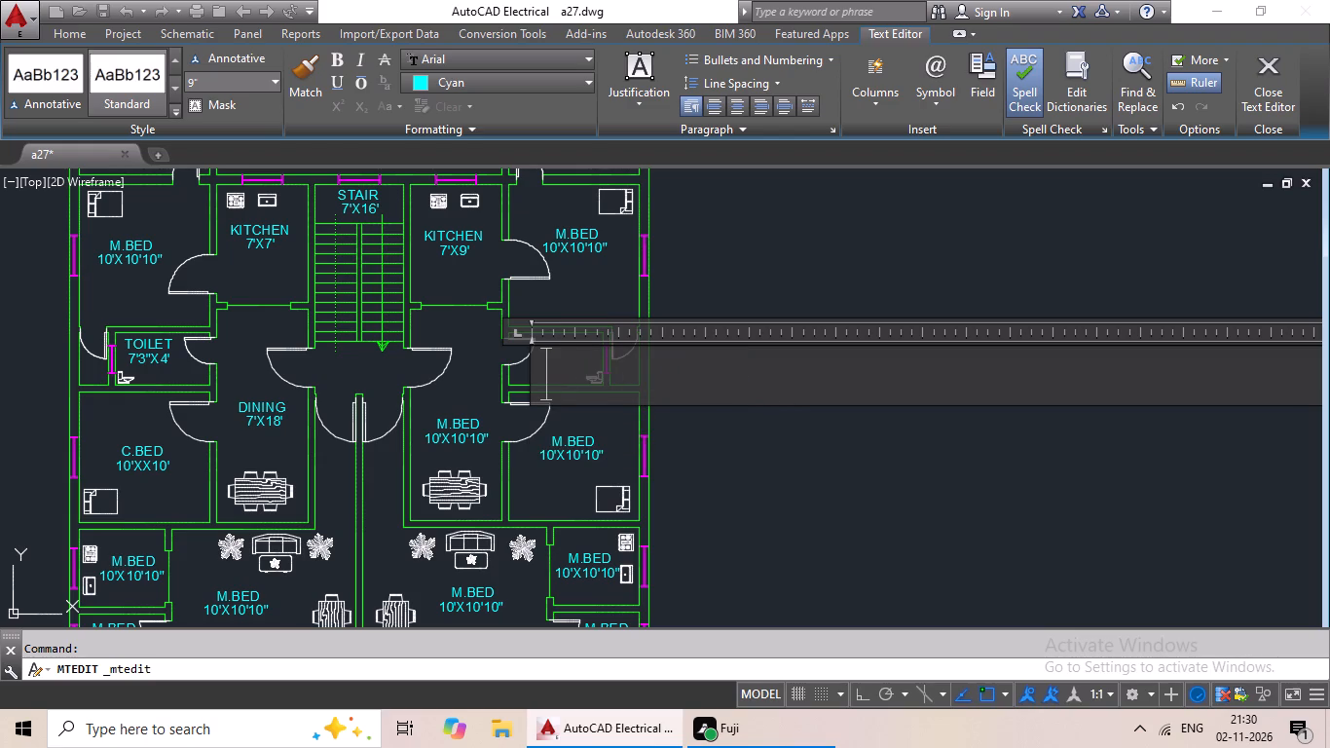
{"action": "type", "text": "TOILET"}
Add the size 7'3X4' as a second line beneath TOILET, centre both lines with spaces, and finish the text edit.
{"action": "key", "text": "Return"}
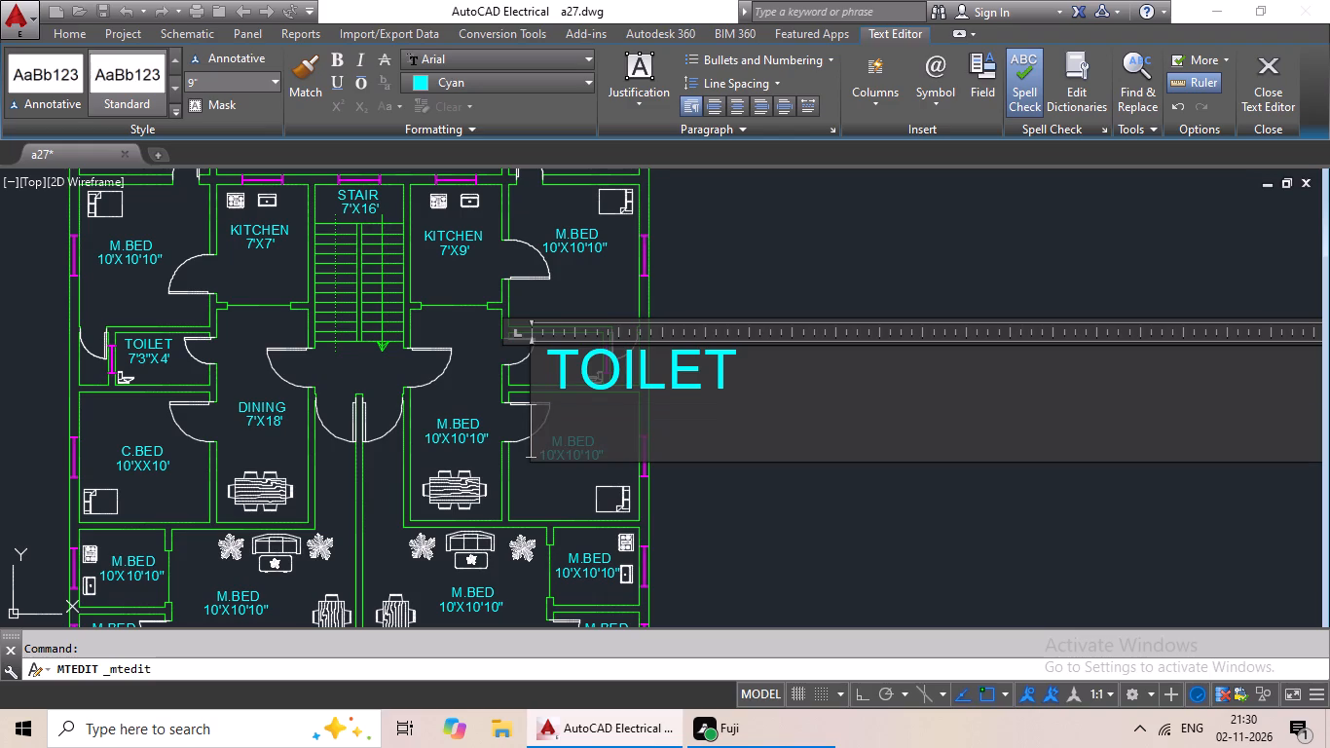
{"action": "type", "text": "7'"}
{"action": "key", "text": "Return"}
{"action": "key", "text": "3"}
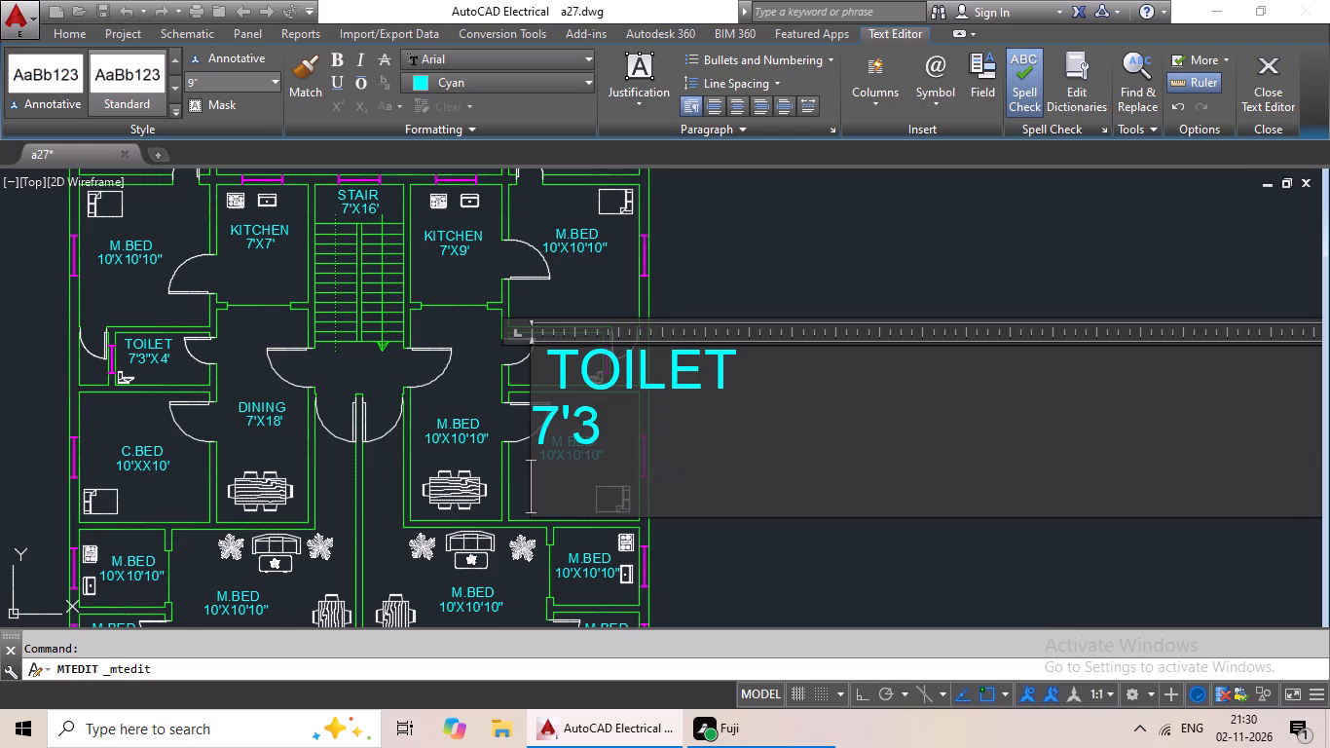
{"action": "type", "text": "\"X"}
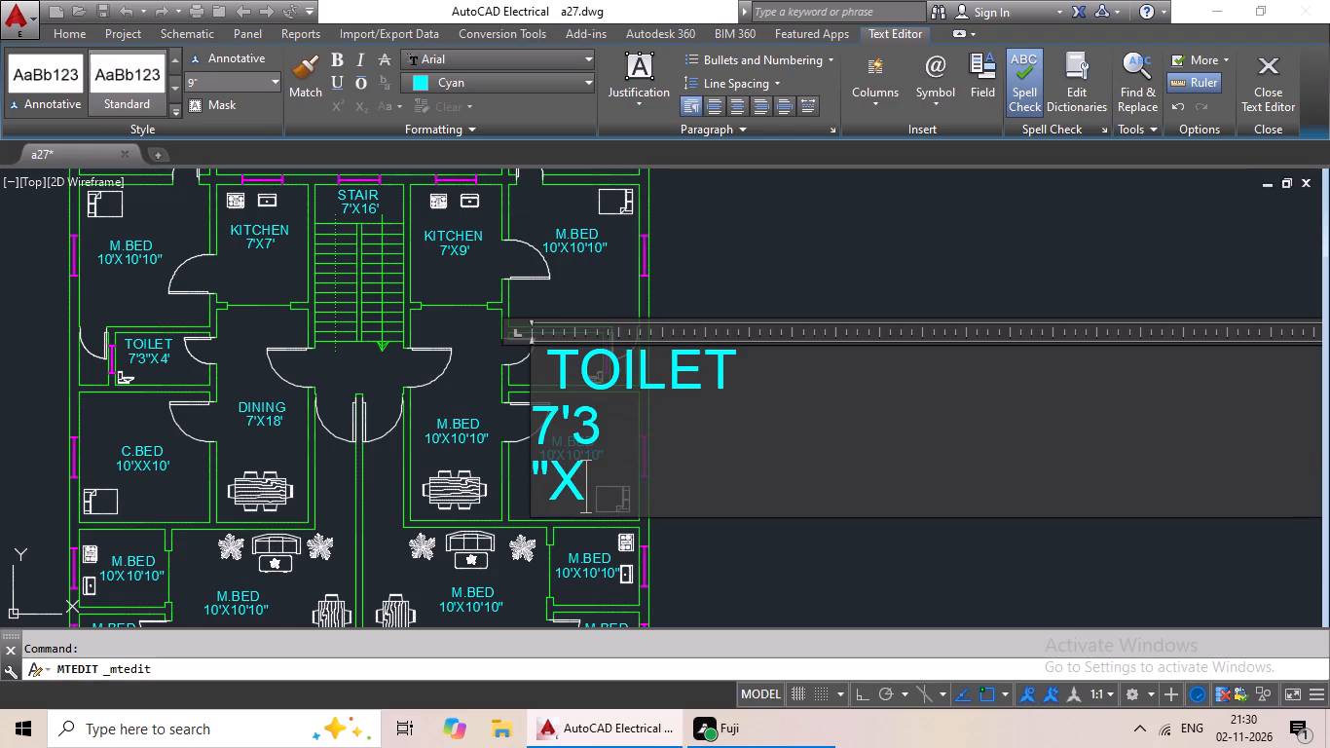
{"action": "key", "text": "BackSpace"}
{"action": "key", "text": "BackSpace"}
{"action": "key", "text": "BackSpace"}
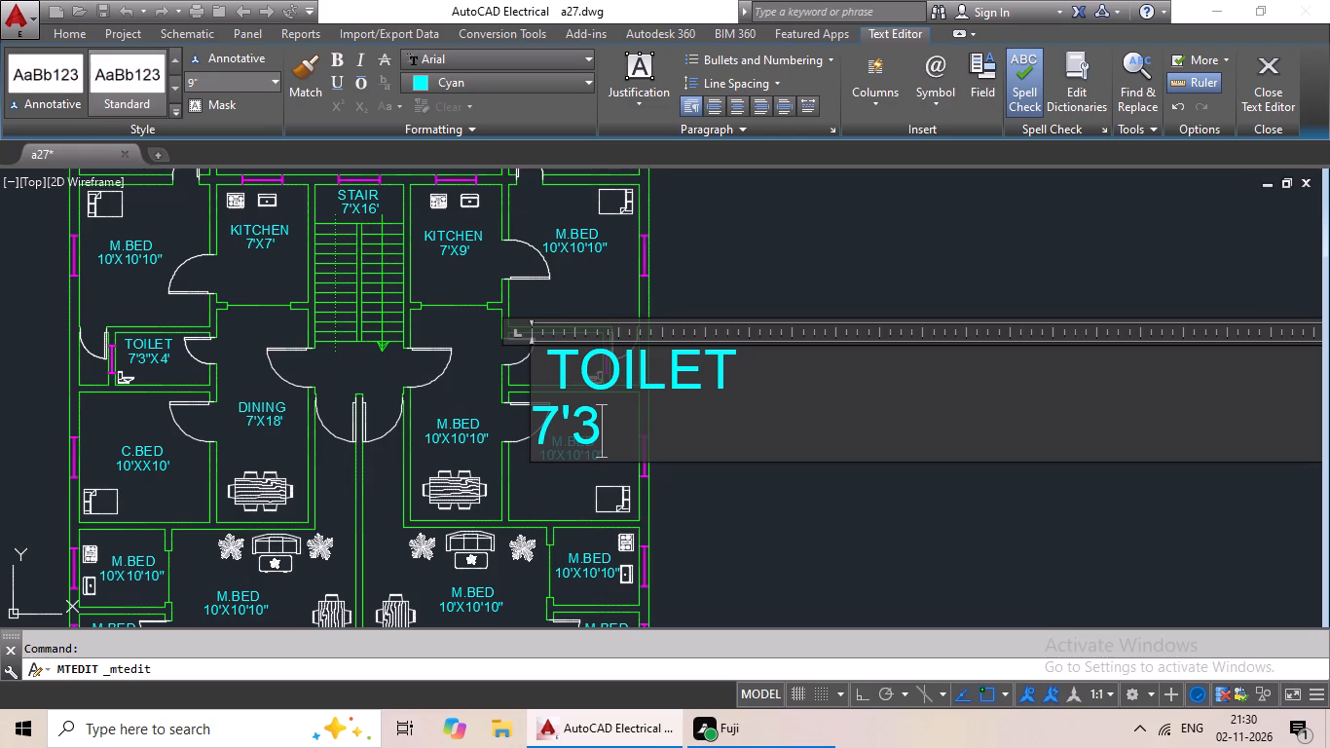
{"action": "key", "text": "shift+x"}
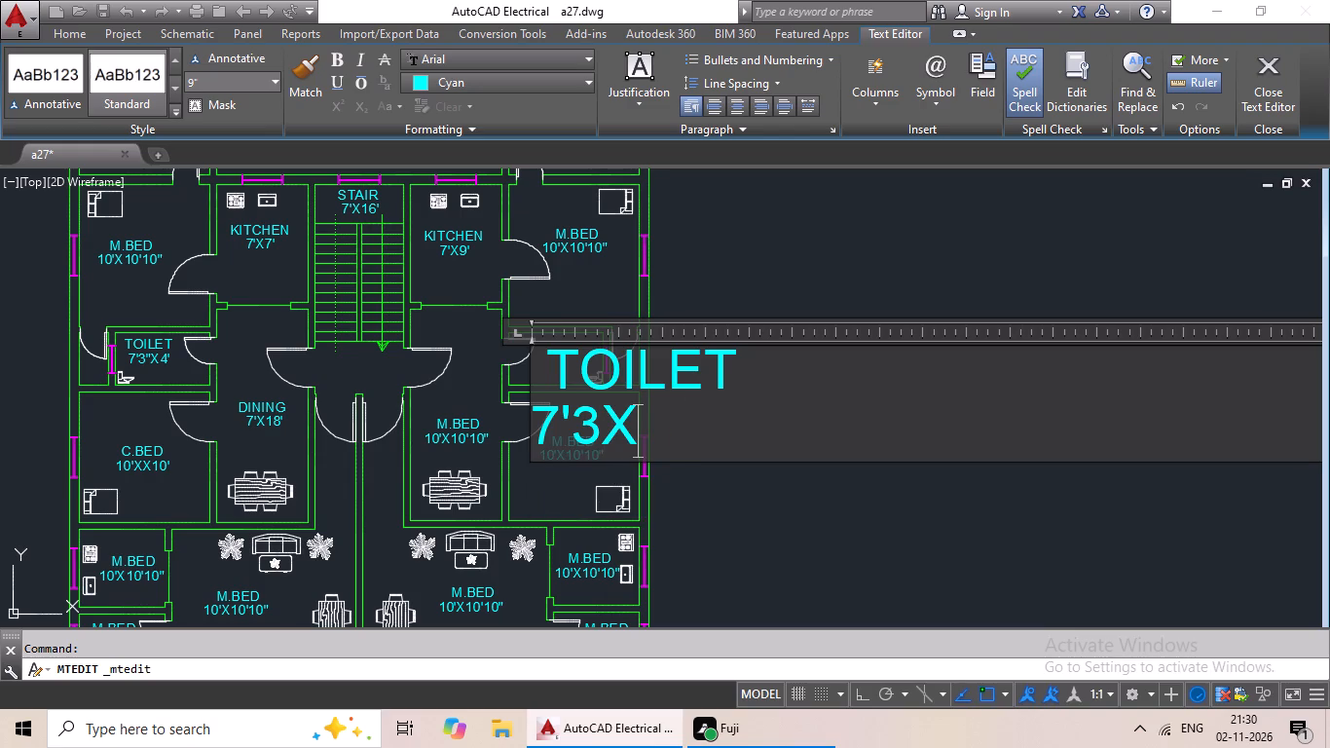
{"action": "type", "text": "4'"}
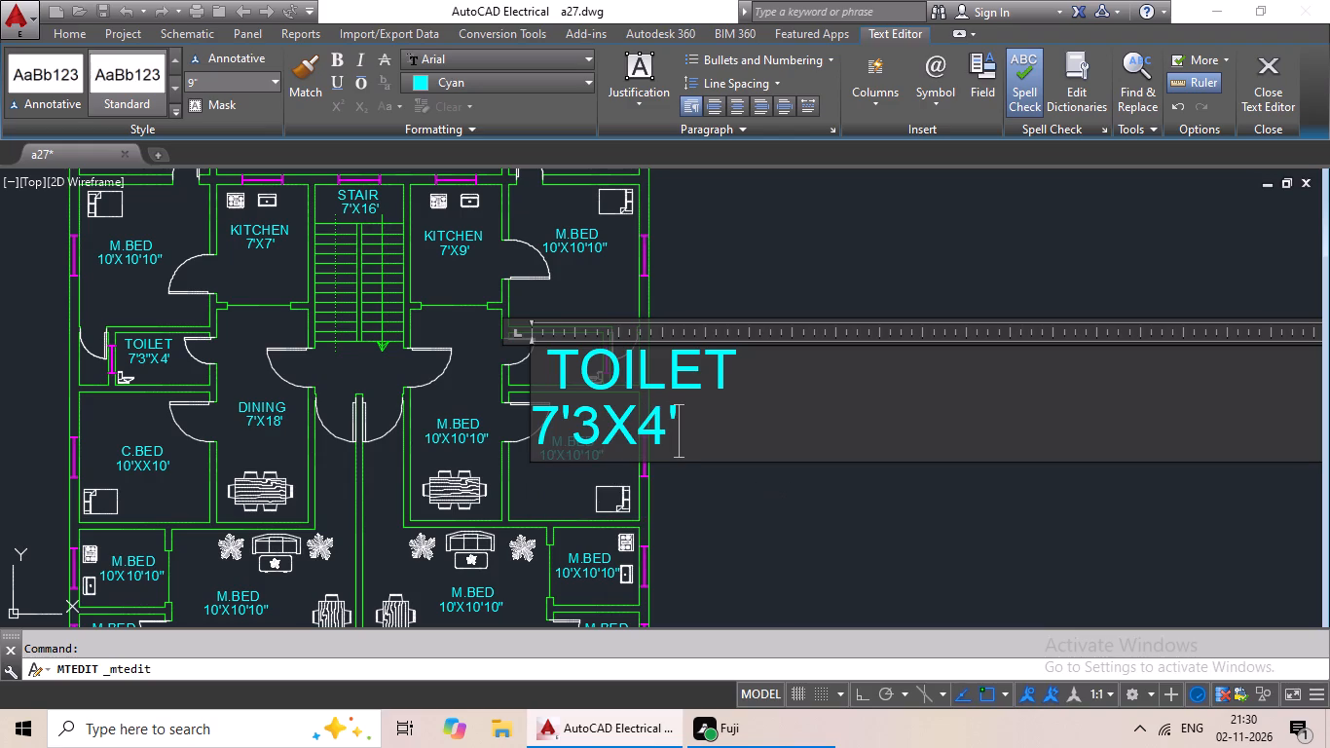
{"action": "left_click", "coordinate": [543, 418]}
{"action": "key", "text": "space"}
{"action": "key", "text": "space"}
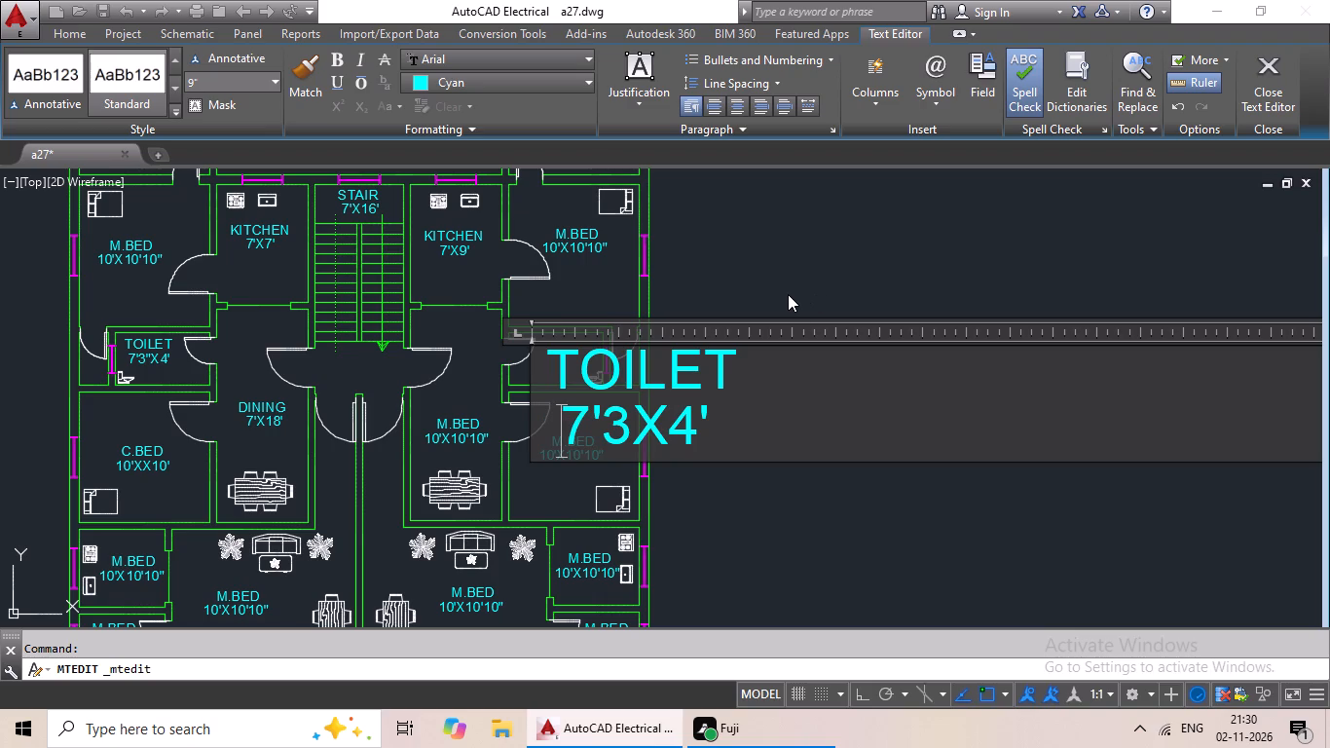
{"action": "key", "text": "space"}
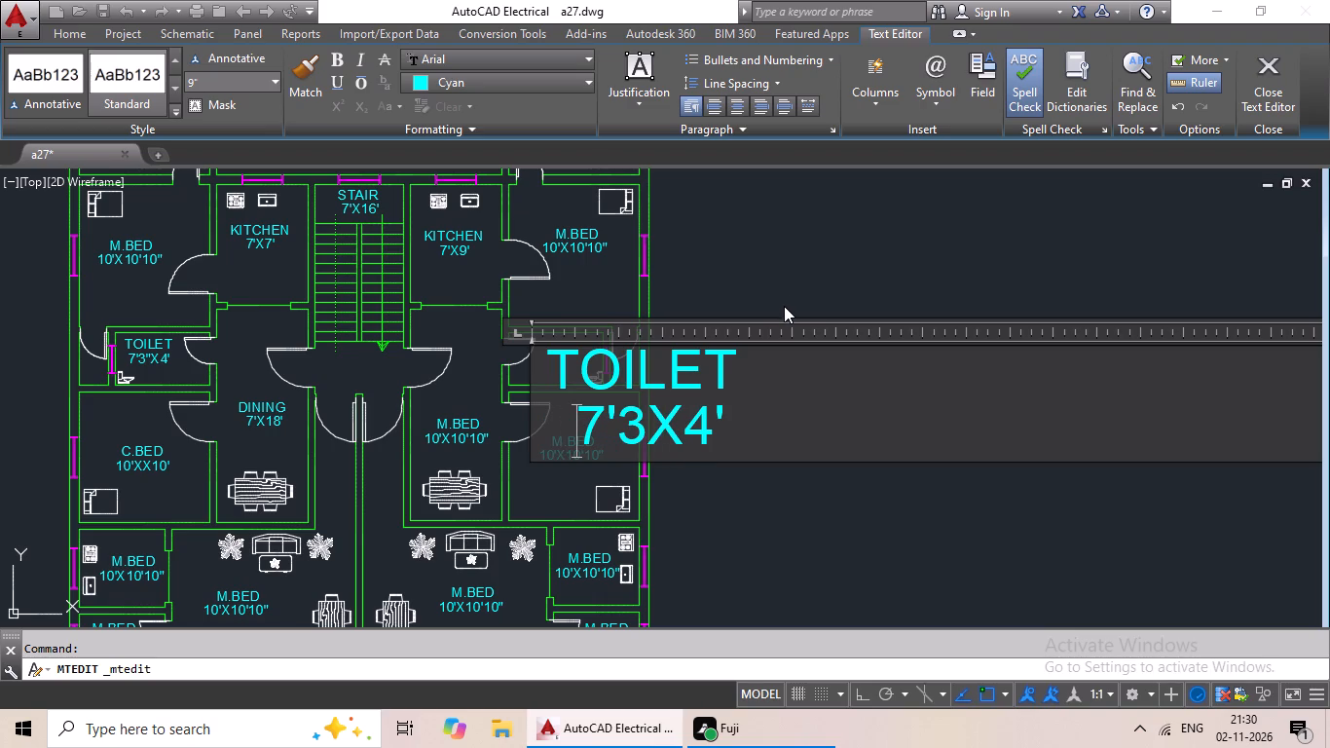
{"action": "left_click", "coordinate": [551, 375]}
{"action": "key", "text": "space"}
{"action": "left_click", "coordinate": [756, 302]}
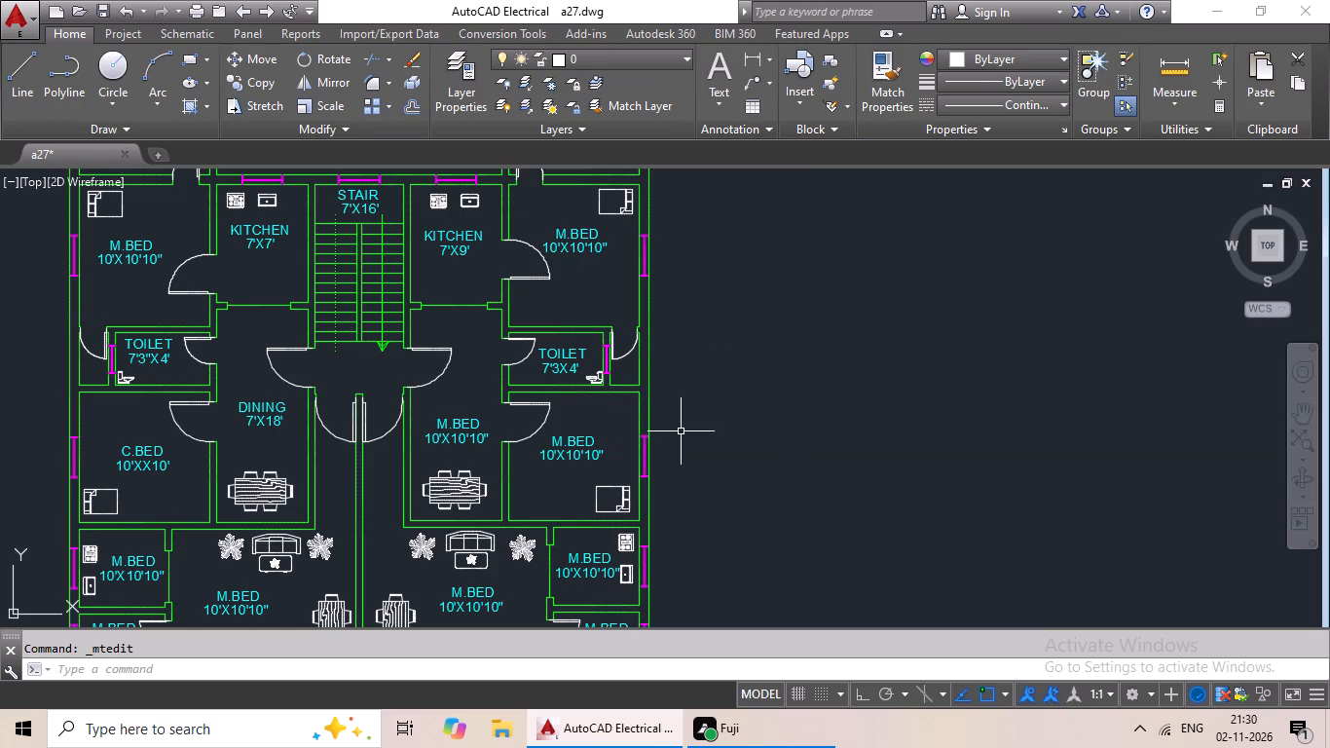
Replace the whole text of the M.BED label above the dining table in the right-hand unit with DINING.
{"action": "double_click", "coordinate": [451, 433]}
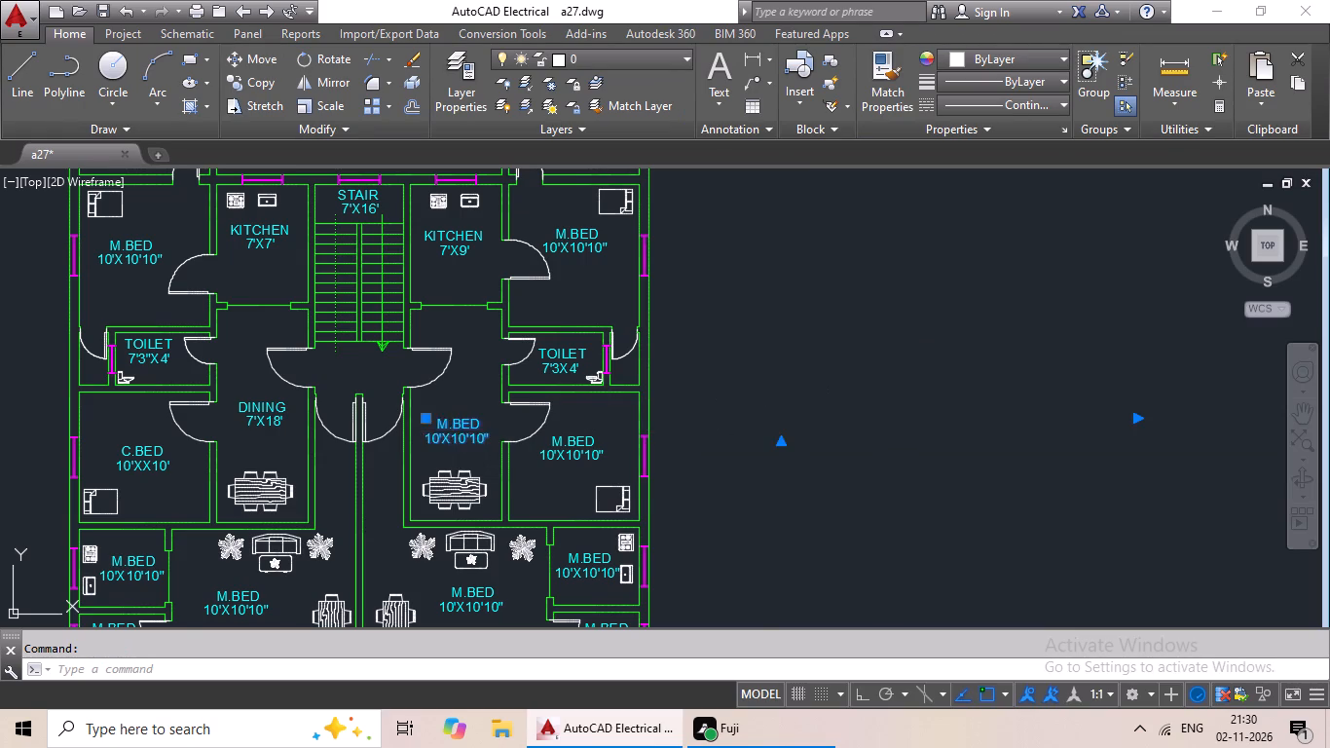
{"action": "scroll", "coordinate": [463, 445], "scroll_direction": "up", "scroll_amount": 2}
{"action": "scroll", "coordinate": [922, 538], "scroll_direction": "down", "scroll_amount": 1}
{"action": "left_click", "coordinate": [1030, 554]}
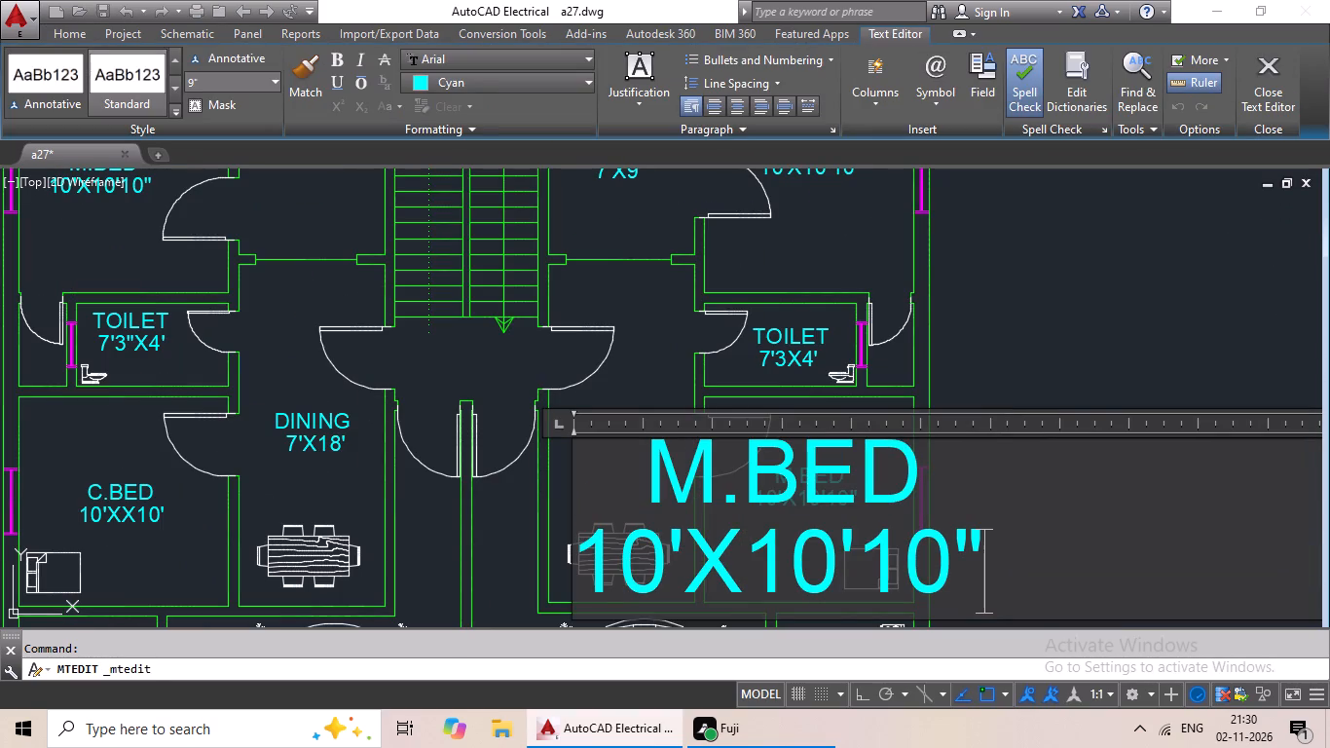
{"action": "key", "text": "BackSpace"}
{"action": "key", "text": "BackSpace"}
{"action": "key", "text": "BackSpace"}
{"action": "key", "text": "BackSpace"}
{"action": "key", "text": "BackSpace"}
{"action": "key", "text": "BackSpace"}
{"action": "key", "text": "BackSpace"}
{"action": "key", "text": "BackSpace"}
{"action": "key", "text": "BackSpace"}
{"action": "key", "text": "BackSpace"}
{"action": "key", "text": "BackSpace"}
{"action": "key", "text": "BackSpace"}
{"action": "key", "text": "BackSpace"}
{"action": "key", "text": "BackSpace"}
{"action": "key", "text": "BackSpace"}
{"action": "key", "text": "BackSpace"}
{"action": "key", "text": "BackSpace"}
{"action": "key", "text": "BackSpace"}
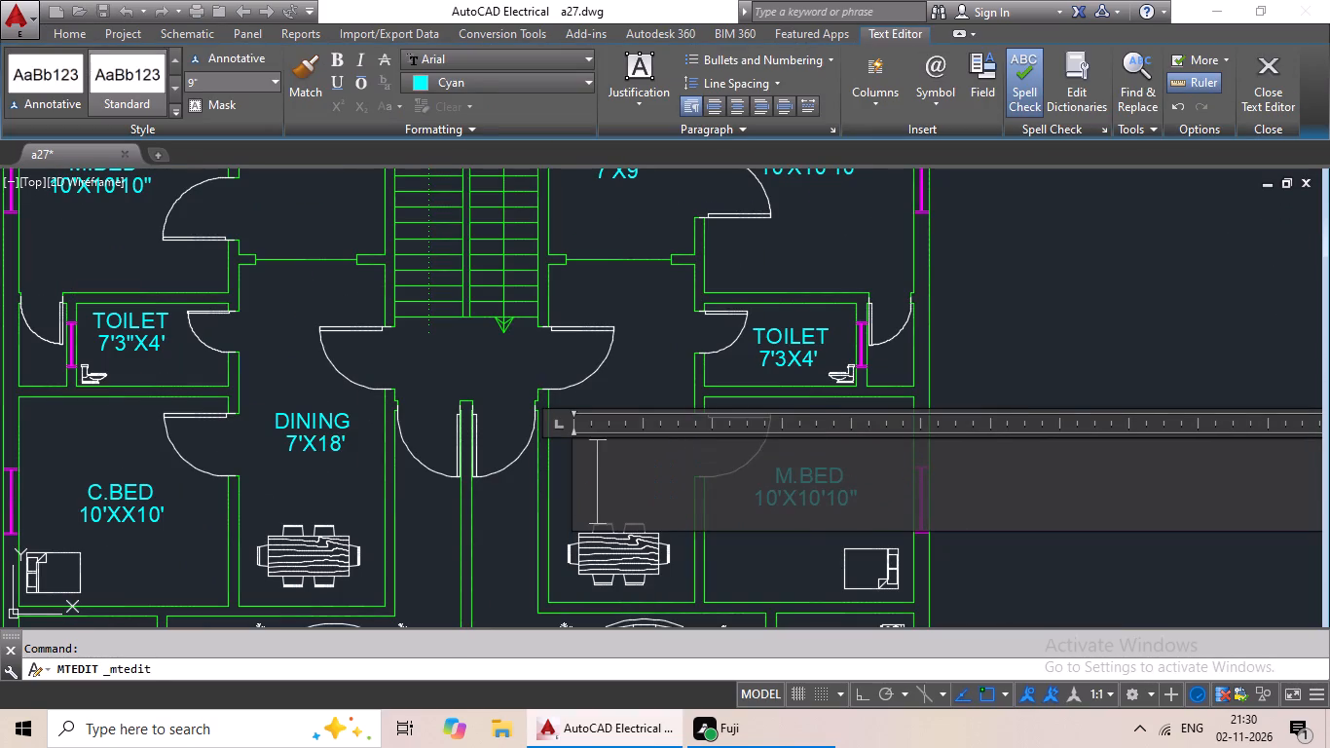
{"action": "key", "text": "BackSpace"}
{"action": "key", "text": "shift+c"}
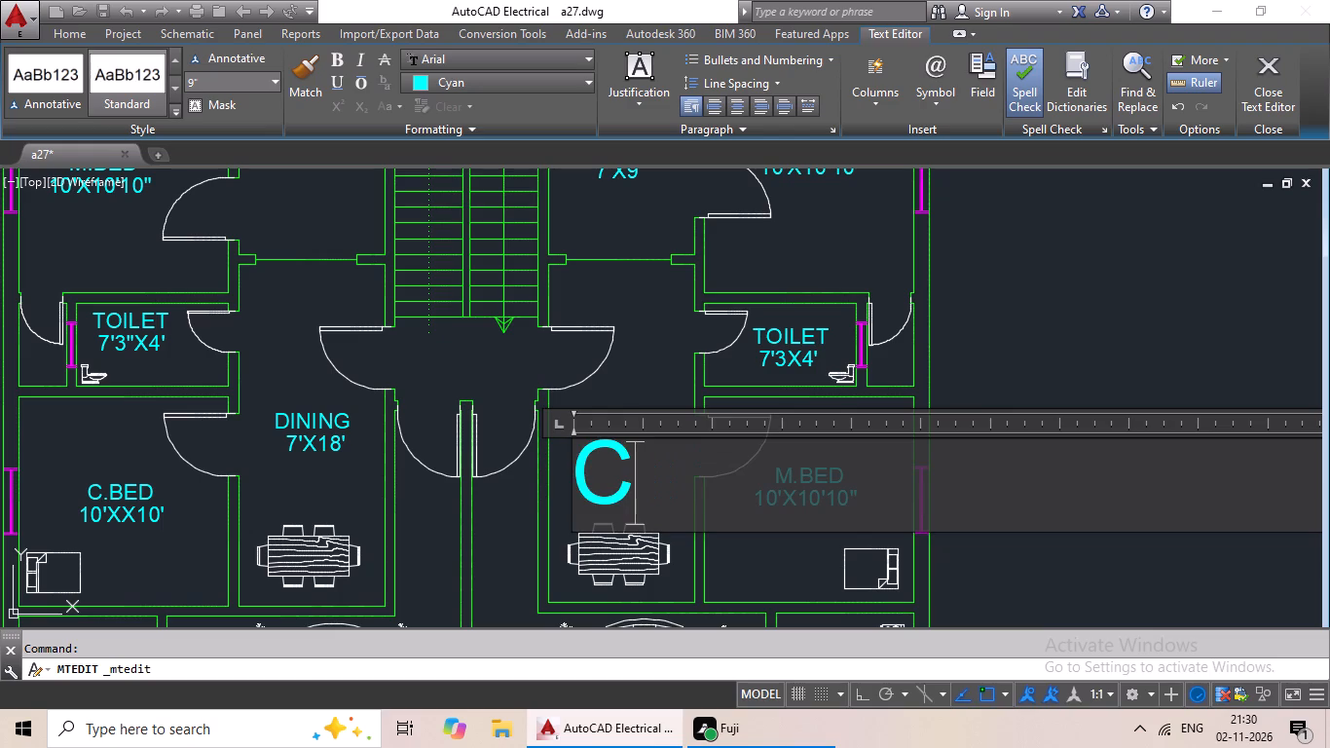
{"action": "key", "text": "shift+BackSpace"}
{"action": "type", "text": "DINING"}
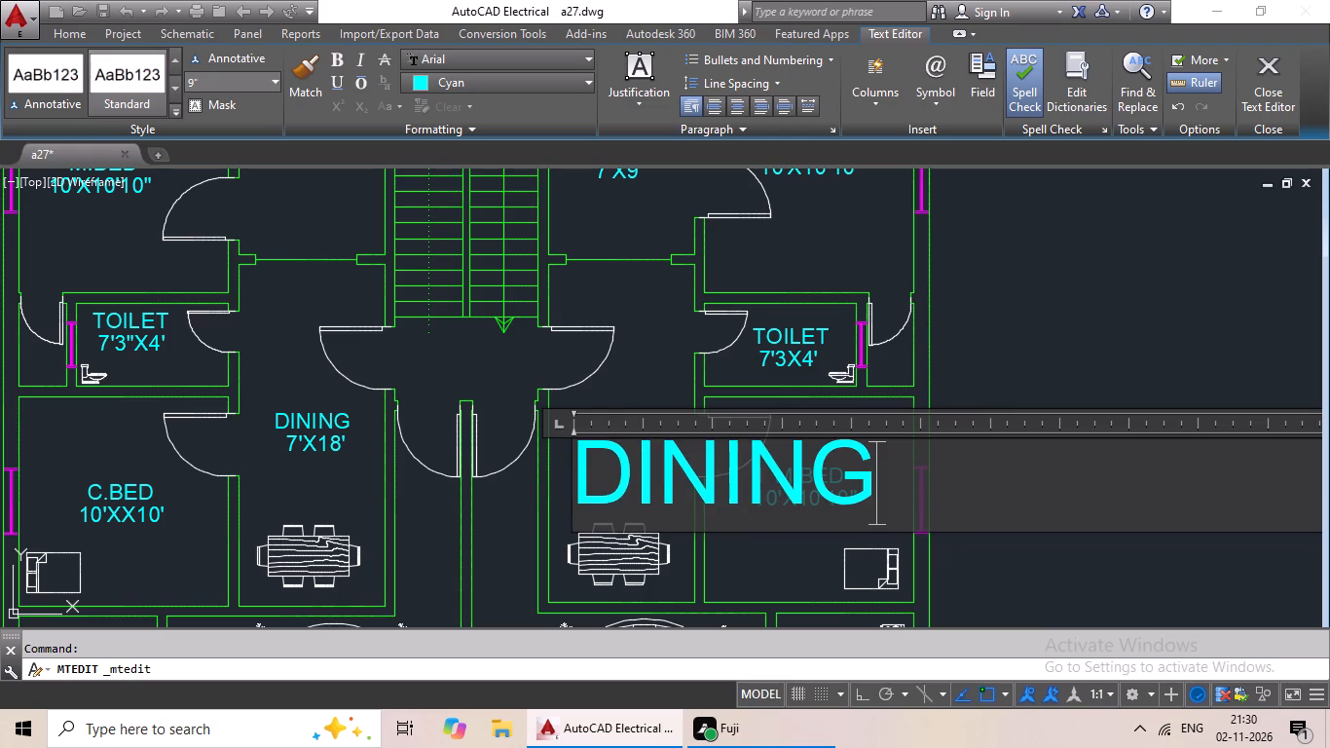
Add the size 7'X18' as a second line beneath DINING, centre both lines with spaces, and finish the text edit.
{"action": "key", "text": "Return"}
{"action": "type", "text": "7'X"}
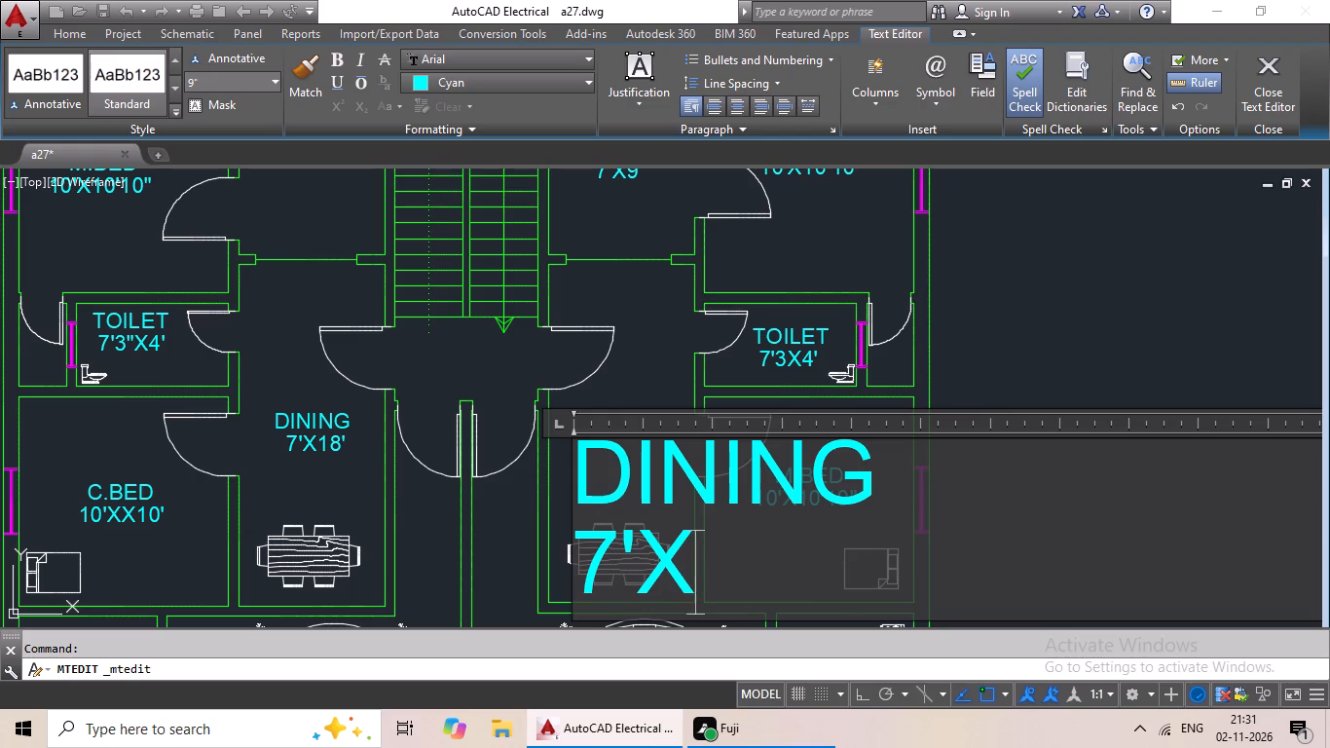
{"action": "type", "text": "18'"}
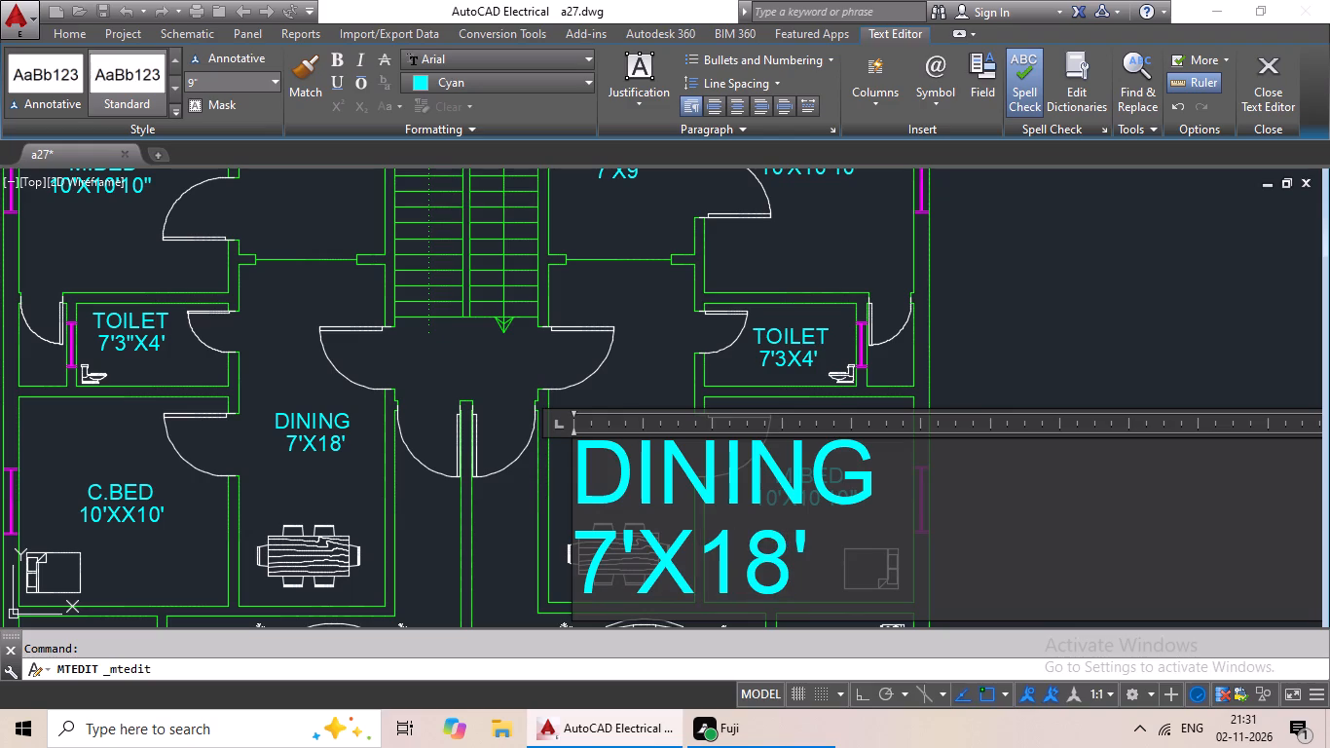
{"action": "left_click", "coordinate": [585, 556]}
{"action": "key", "text": "space"}
{"action": "key", "text": "space"}
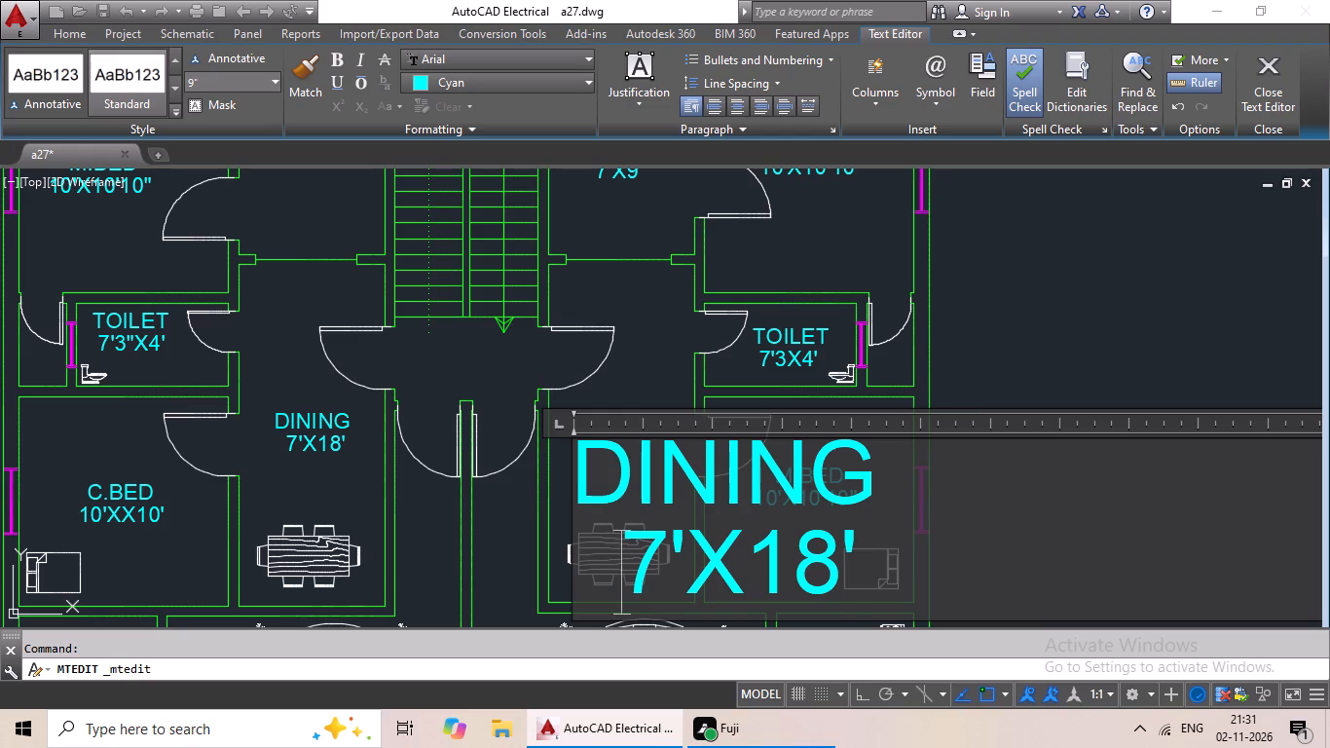
{"action": "left_click", "coordinate": [583, 469]}
{"action": "key", "text": "space"}
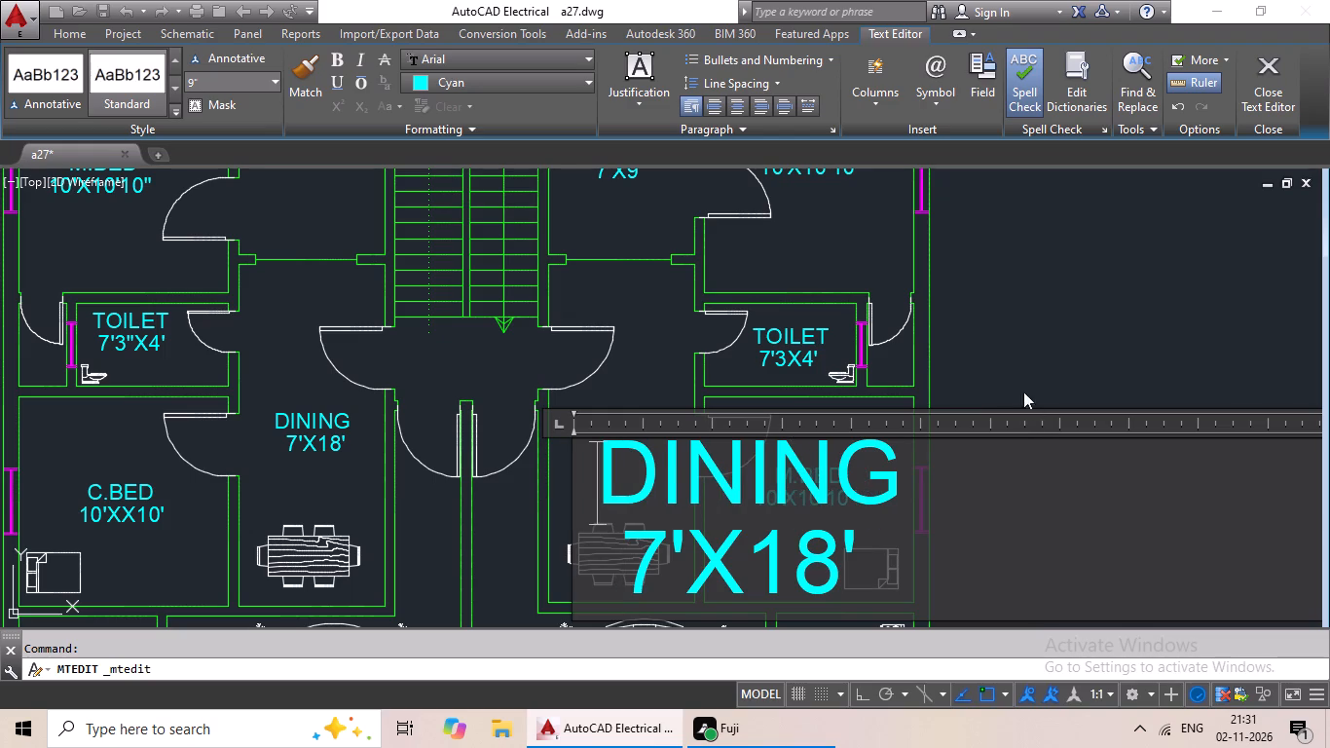
{"action": "left_click", "coordinate": [1014, 358]}
Replace the text of the M.BED label in the small stove room below the left-hand unit's C.BED with KITCHEN.
{"action": "scroll", "coordinate": [1025, 356], "scroll_direction": "down", "scroll_amount": 1}
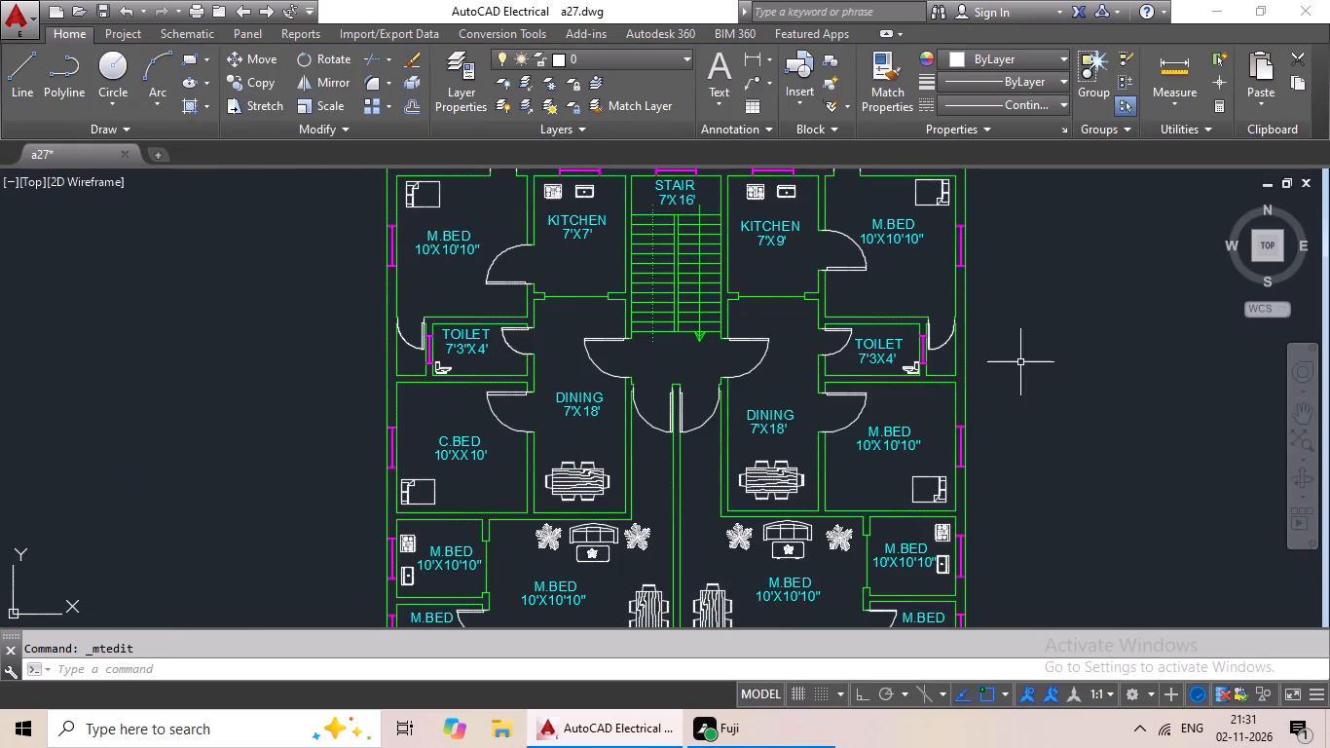
{"action": "middle_click_drag", "start_coordinate": [1018, 359], "coordinate": [978, 300]}
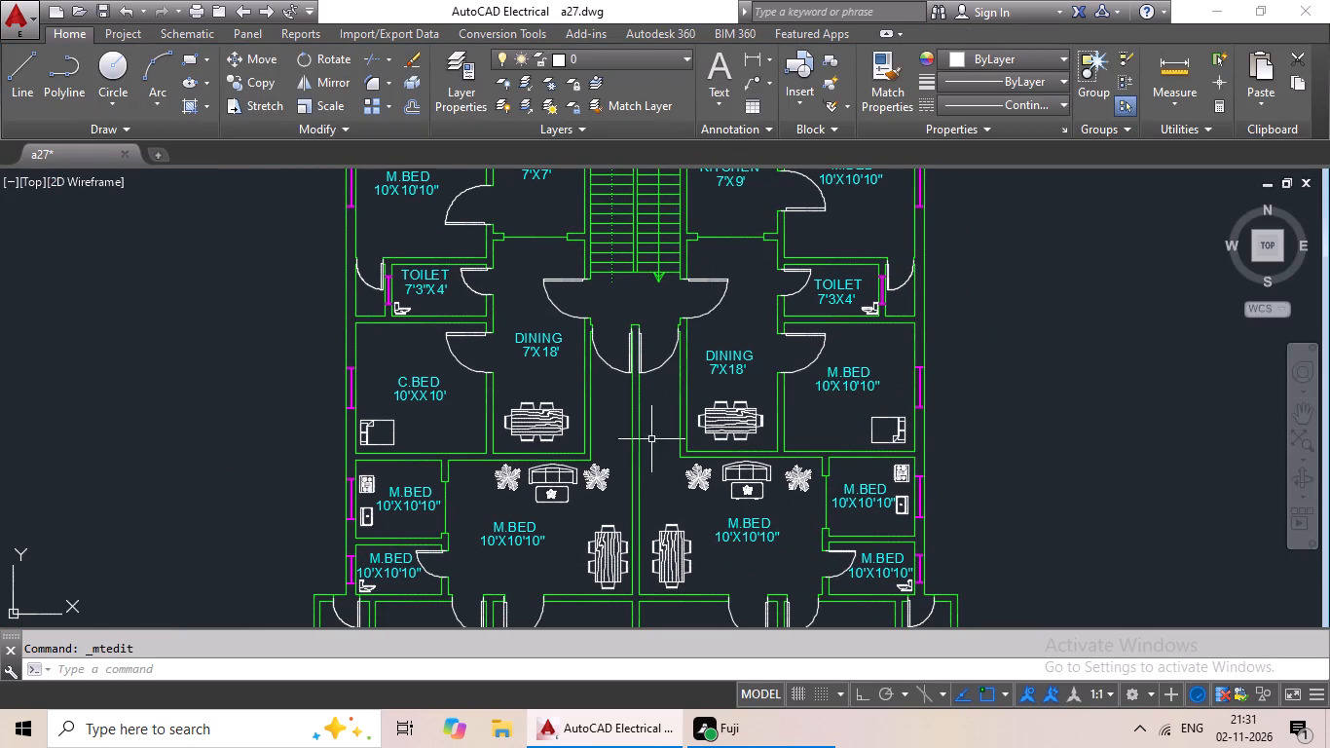
{"action": "middle_click_drag", "start_coordinate": [642, 430], "coordinate": [669, 312]}
{"action": "double_click", "coordinate": [431, 386]}
{"action": "scroll", "coordinate": [436, 390], "scroll_direction": "up", "scroll_amount": 1}
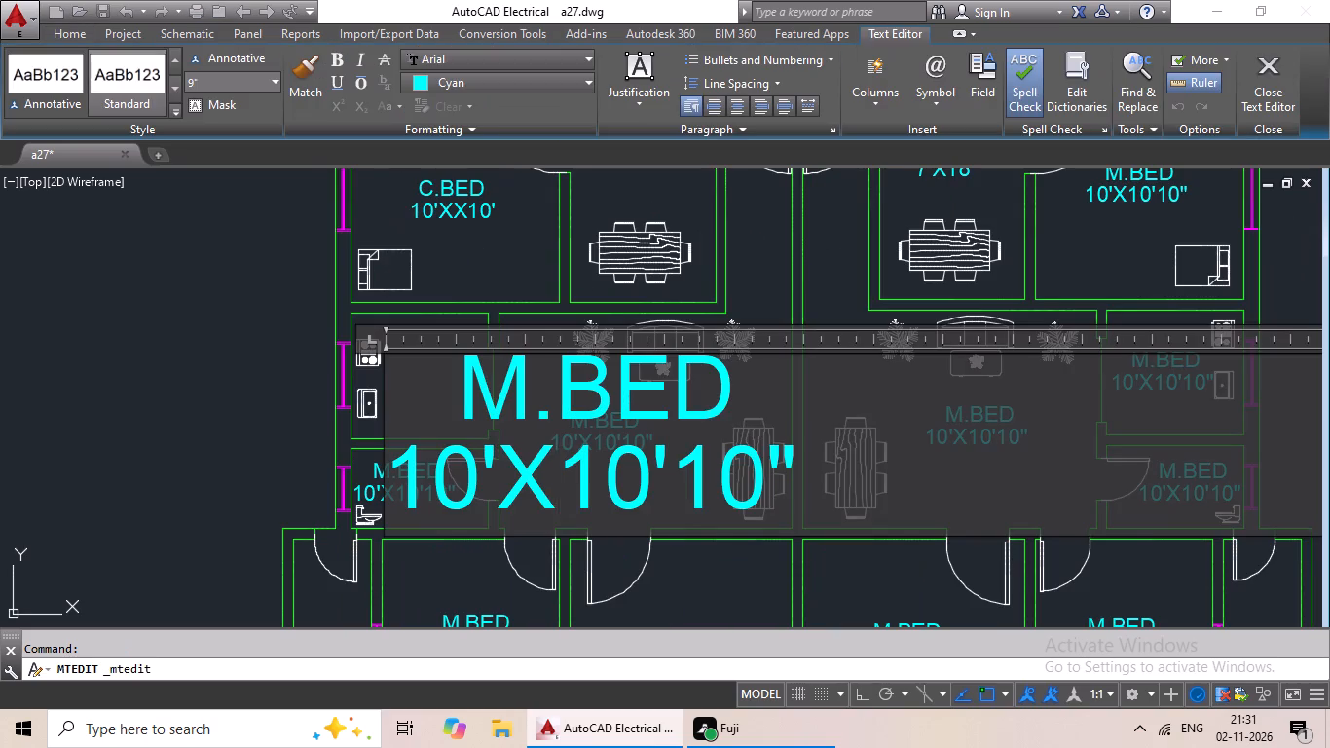
{"action": "left_click", "coordinate": [825, 457]}
{"action": "key", "text": "BackSpace"}
{"action": "key", "text": "BackSpace"}
{"action": "key", "text": "BackSpace"}
{"action": "key", "text": "BackSpace"}
{"action": "key", "text": "BackSpace"}
{"action": "key", "text": "BackSpace"}
{"action": "key", "text": "BackSpace"}
{"action": "key", "text": "BackSpace"}
{"action": "key", "text": "BackSpace"}
{"action": "key", "text": "BackSpace"}
{"action": "key", "text": "BackSpace"}
{"action": "key", "text": "BackSpace"}
{"action": "key", "text": "BackSpace"}
{"action": "key", "text": "BackSpace"}
{"action": "key", "text": "BackSpace"}
{"action": "key", "text": "BackSpace"}
{"action": "key", "text": "BackSpace"}
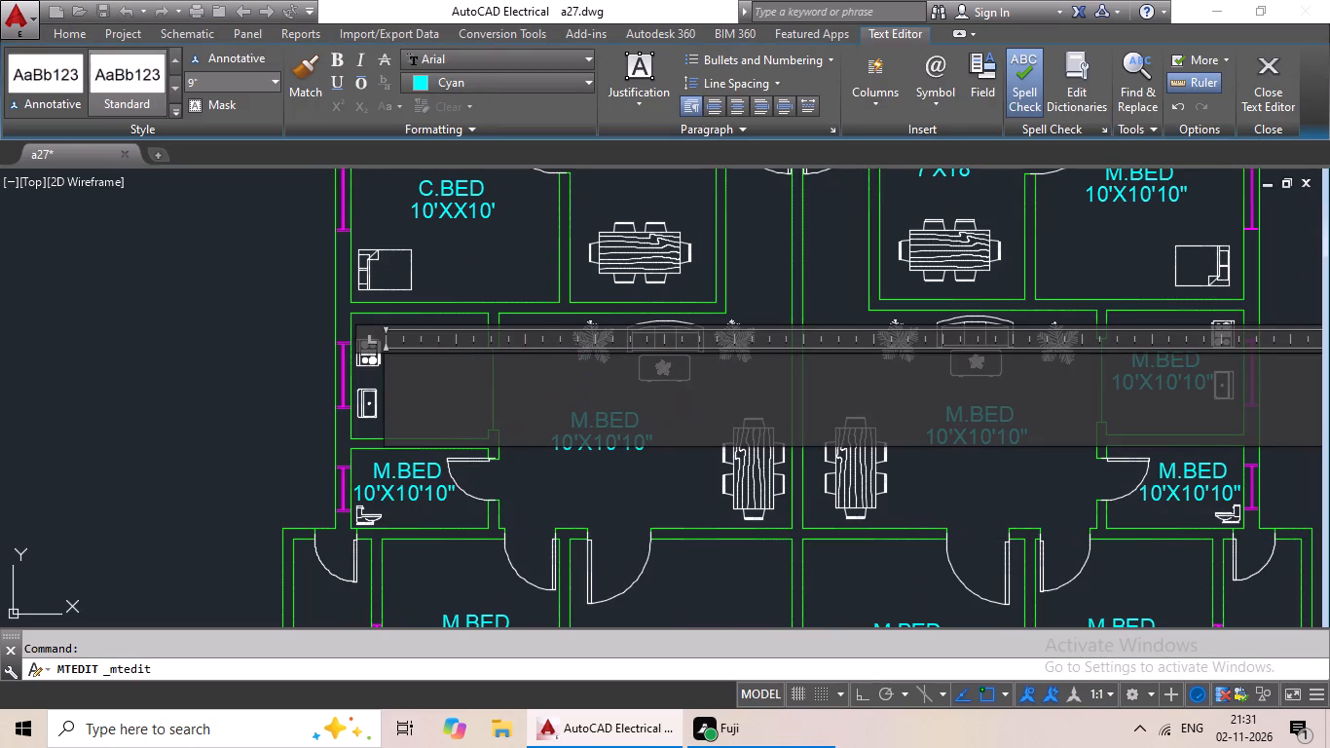
{"action": "type", "text": "KI"}
{"action": "type", "text": "TCHEN"}
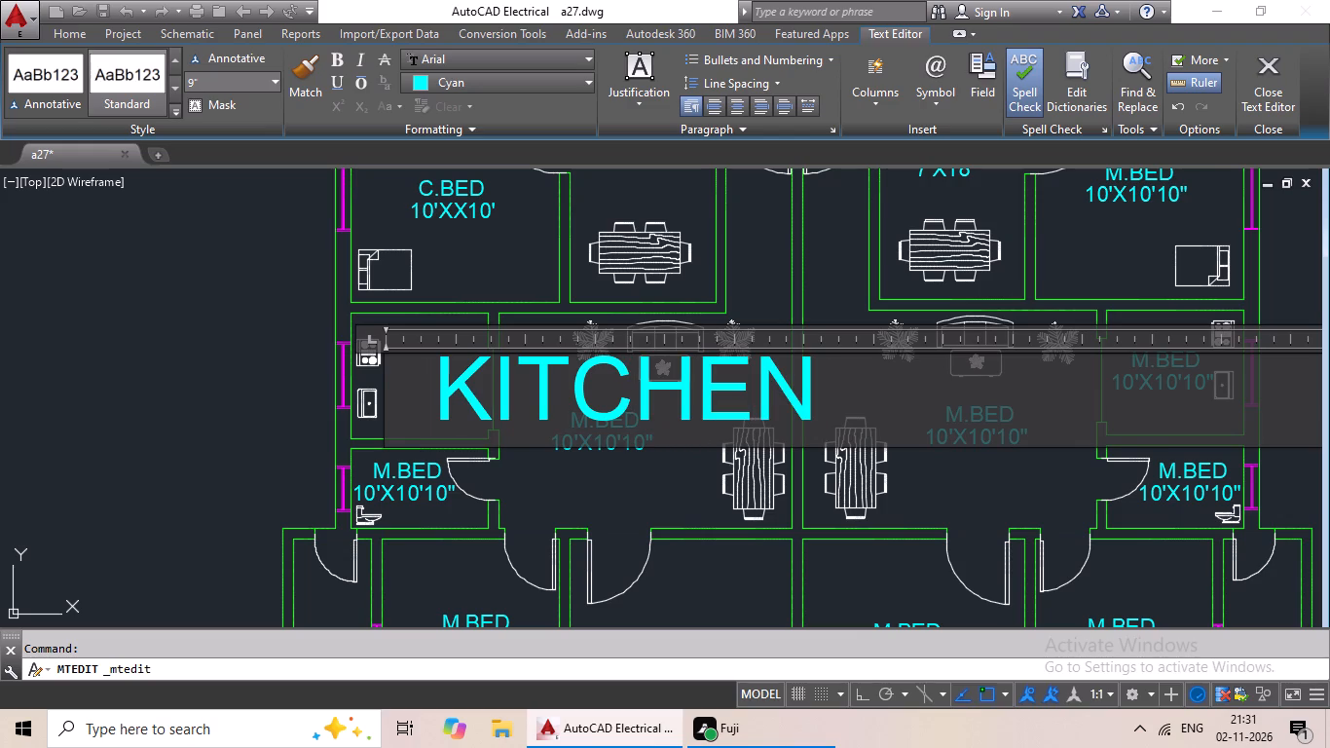
Add the size 6'7"X6' as a second line beneath KITCHEN, centre it with spaces, and finish the text edit.
{"action": "key", "text": "Return"}
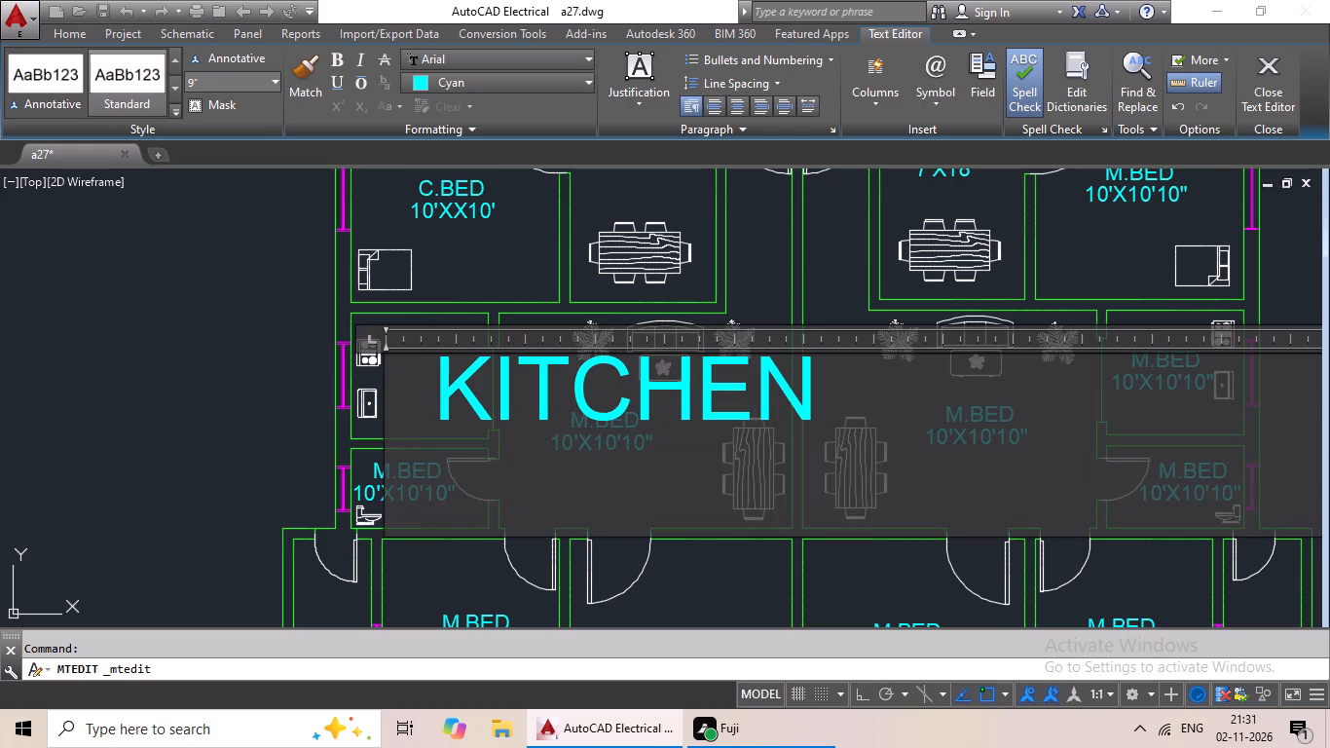
{"action": "type", "text": "6'7\"X"}
{"action": "type", "text": "6'"}
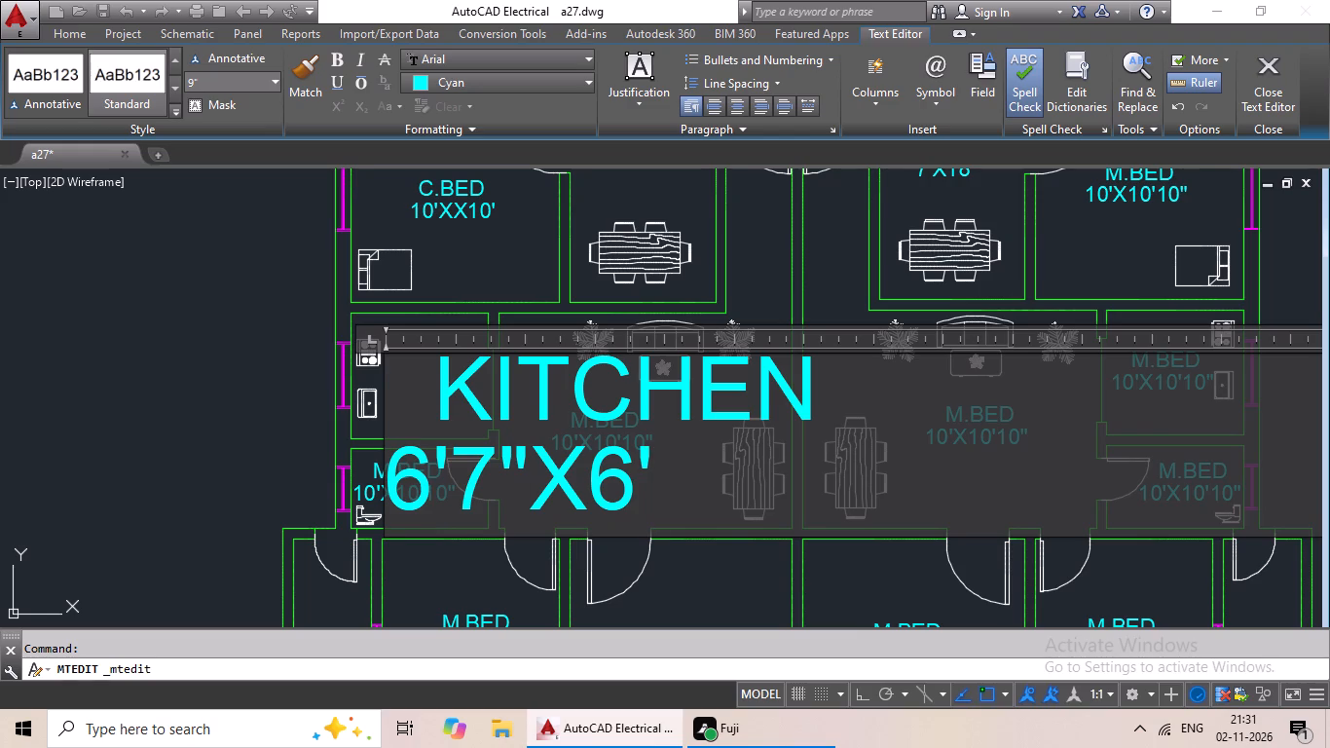
{"action": "left_click", "coordinate": [400, 489]}
{"action": "key", "text": "space"}
{"action": "key", "text": "space"}
{"action": "key", "text": "space"}
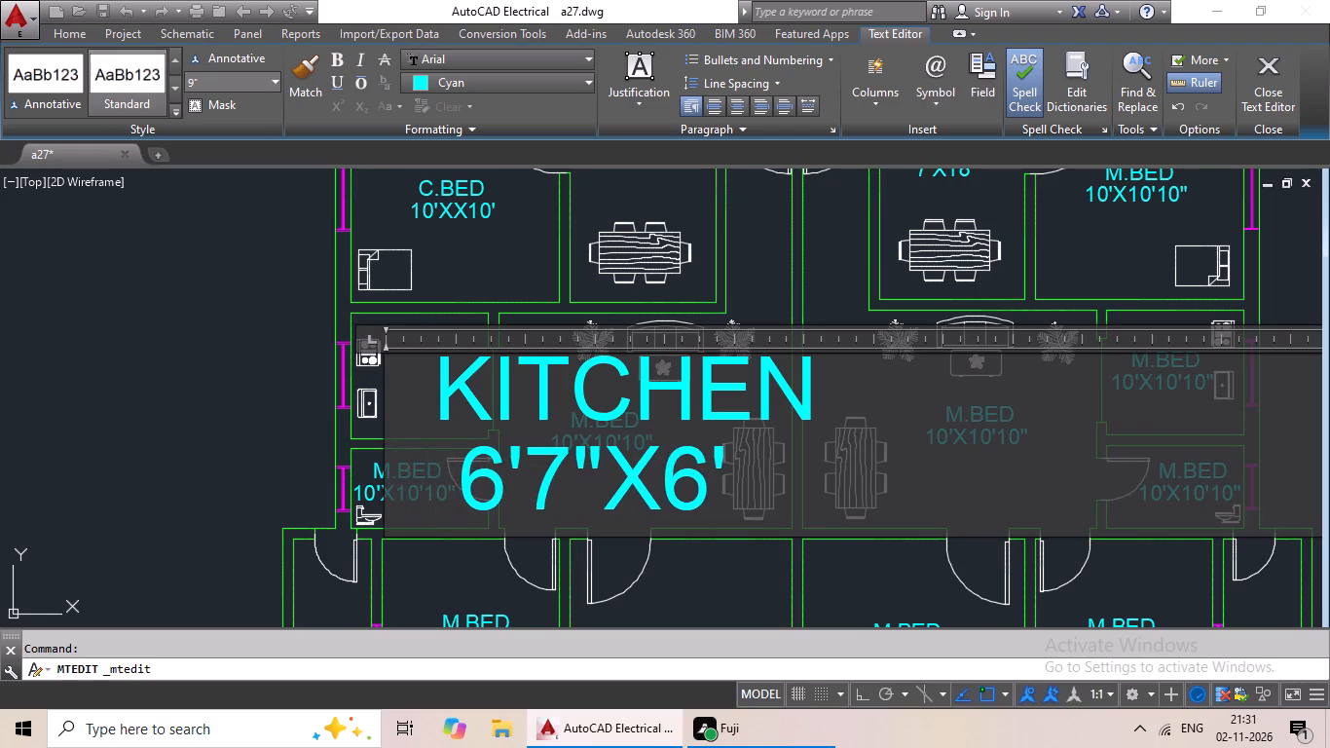
{"action": "key", "text": "space"}
{"action": "left_click", "coordinate": [661, 576]}
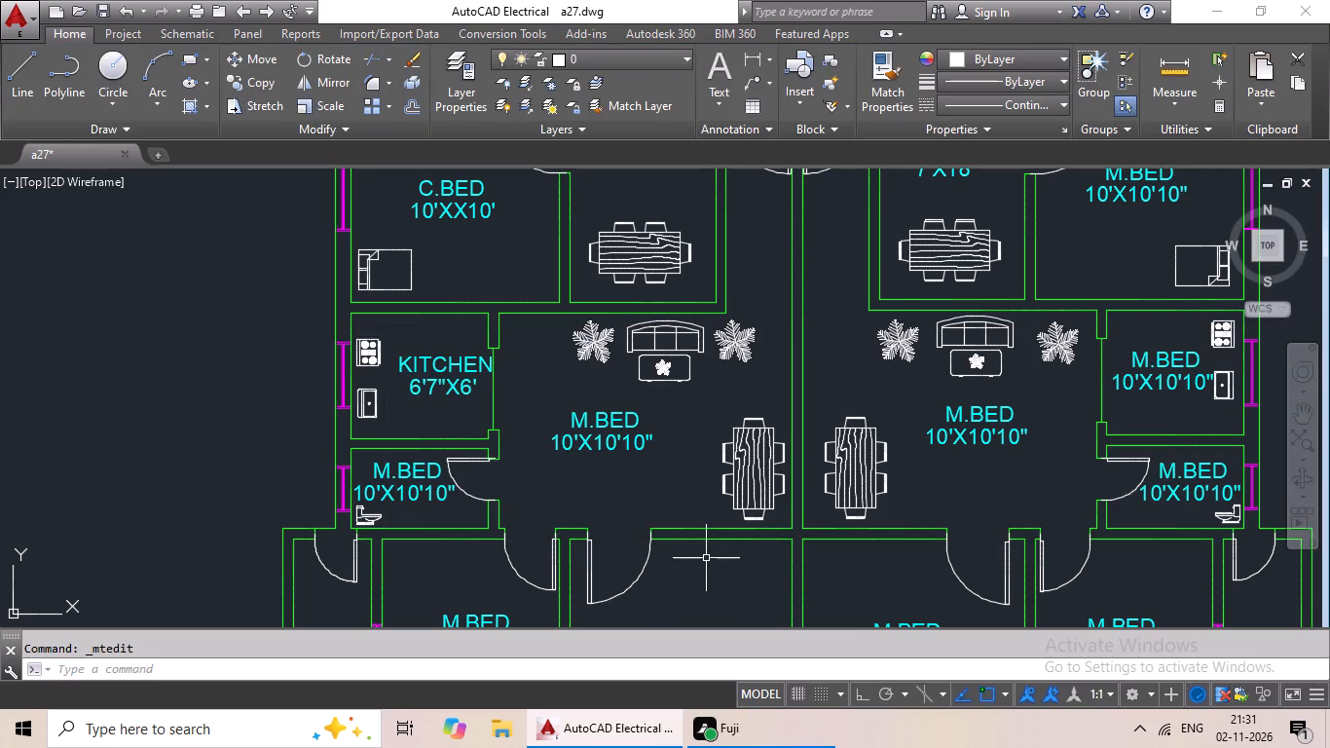
Move the KITCHEN 6'7"X6' label slightly down and away from the wall opening so it fits inside its room.
{"action": "left_click", "coordinate": [439, 383]}
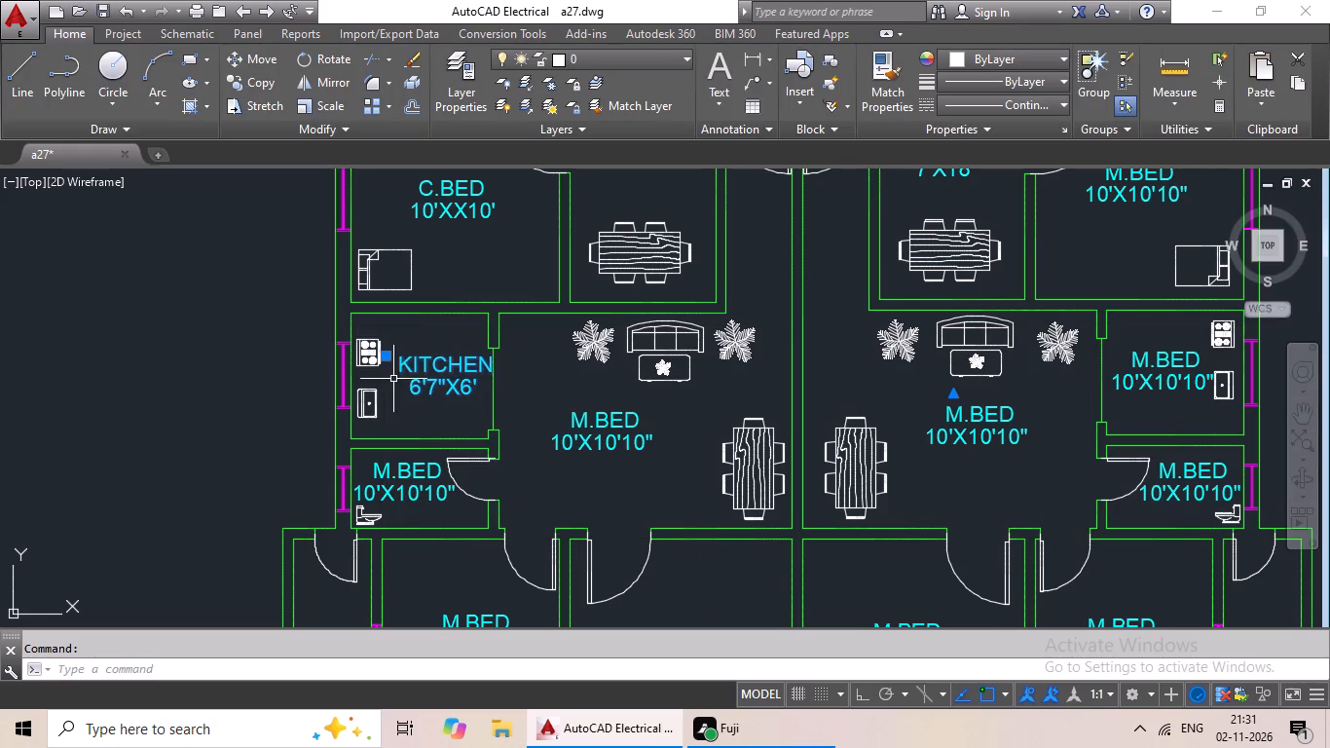
{"action": "left_click", "coordinate": [251, 50]}
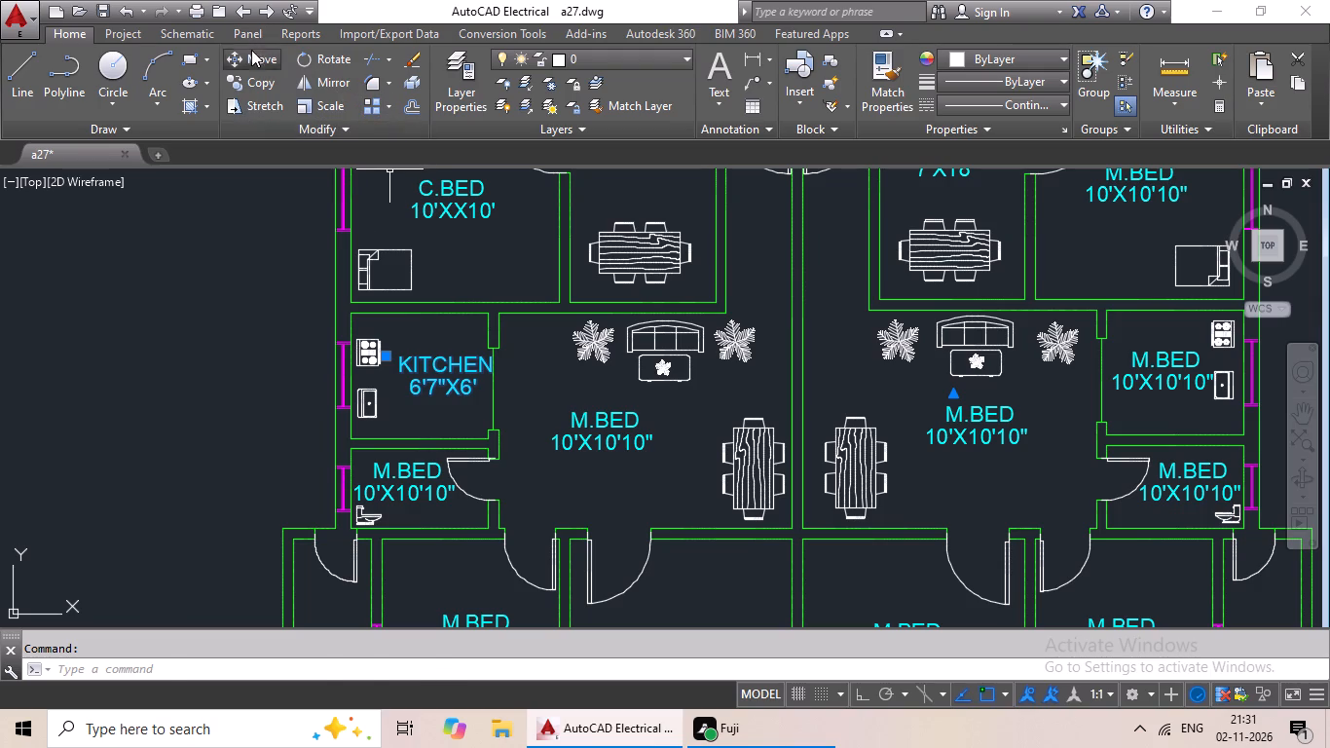
{"action": "left_click_drag", "start_coordinate": [419, 381], "coordinate": [388, 396]}
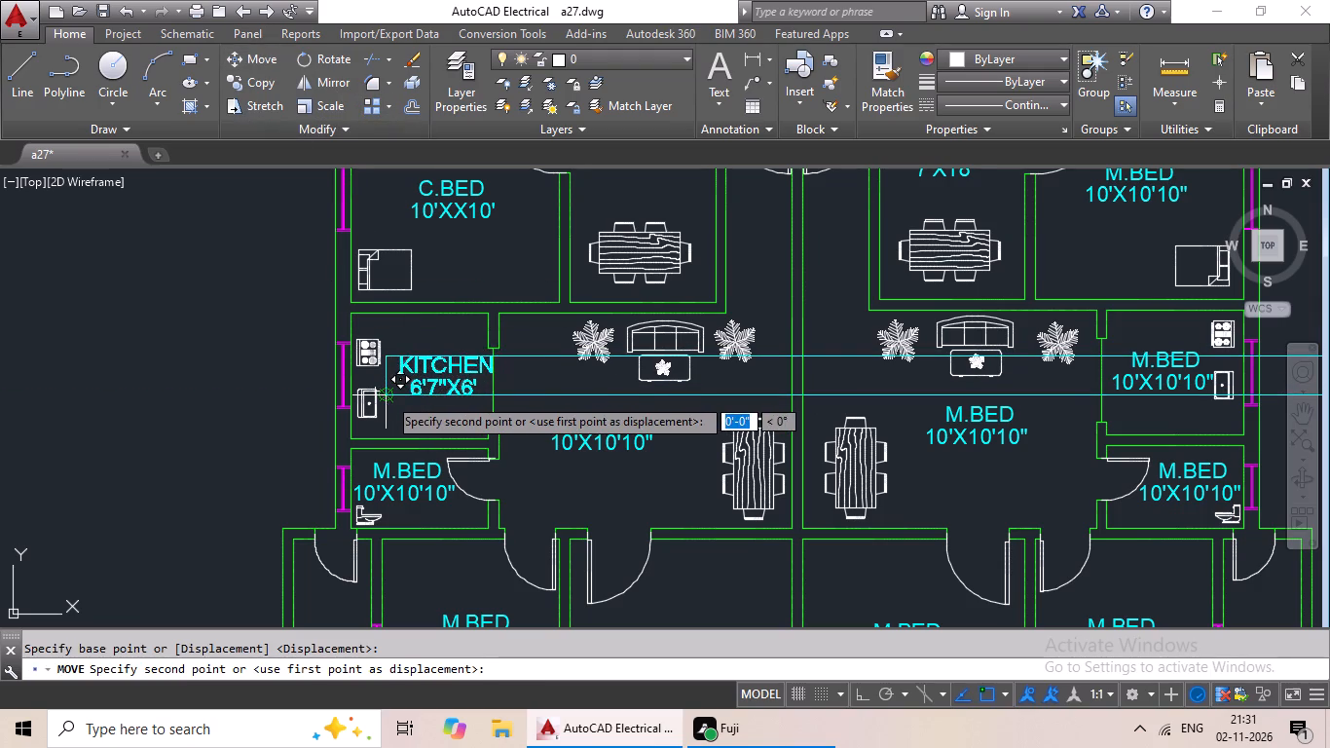
{"action": "left_click_drag", "start_coordinate": [388, 396], "coordinate": [379, 404]}
{"action": "left_click", "coordinate": [379, 404]}
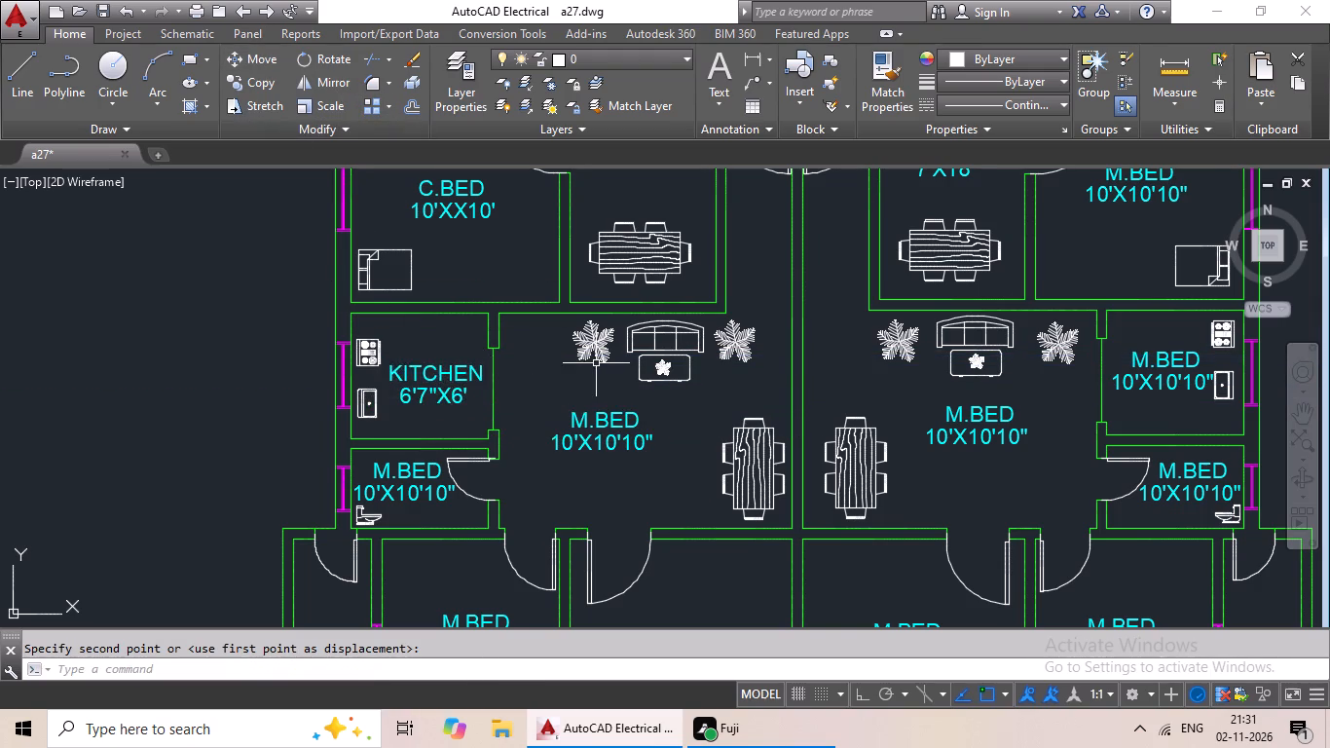
Replace the text of the M.BED label in the small WC room below the left-hand unit's KITCHEN with TOILET.
{"action": "middle_click_drag", "start_coordinate": [596, 363], "coordinate": [464, 340]}
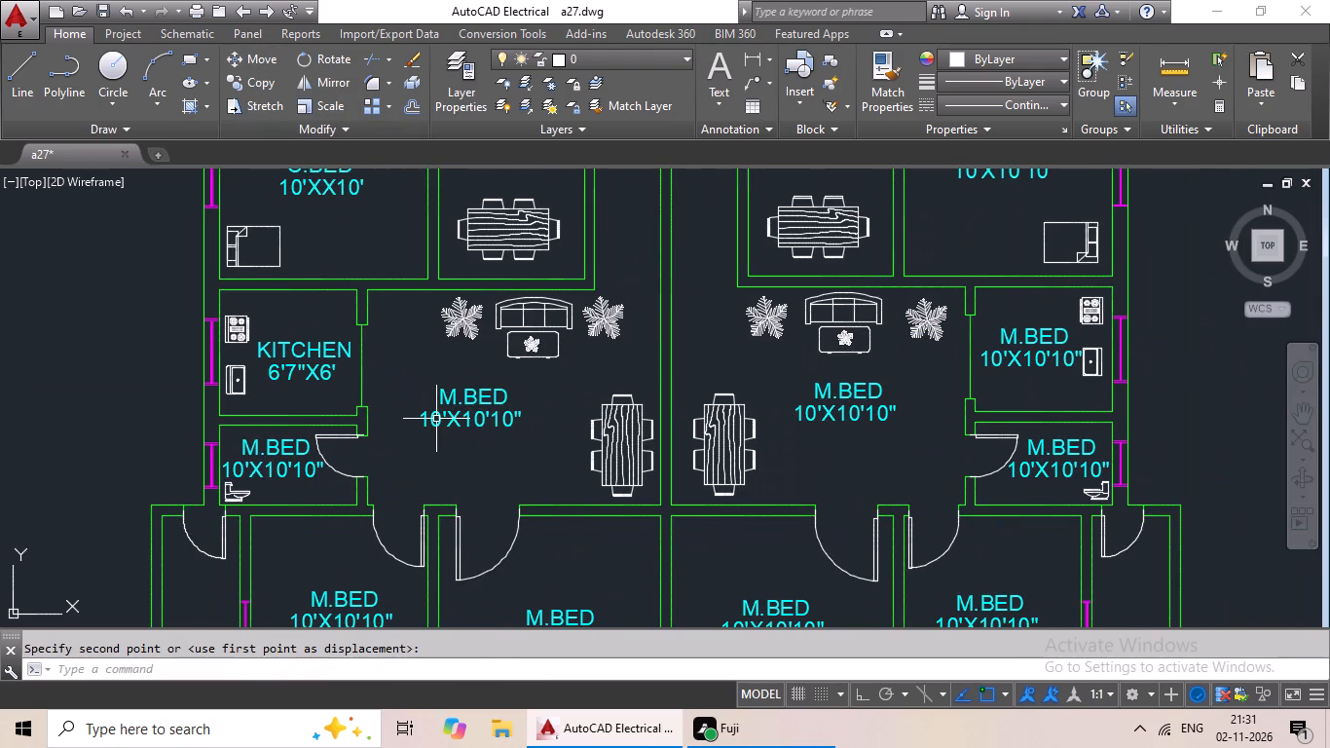
{"action": "middle_click_drag", "start_coordinate": [360, 457], "coordinate": [441, 399]}
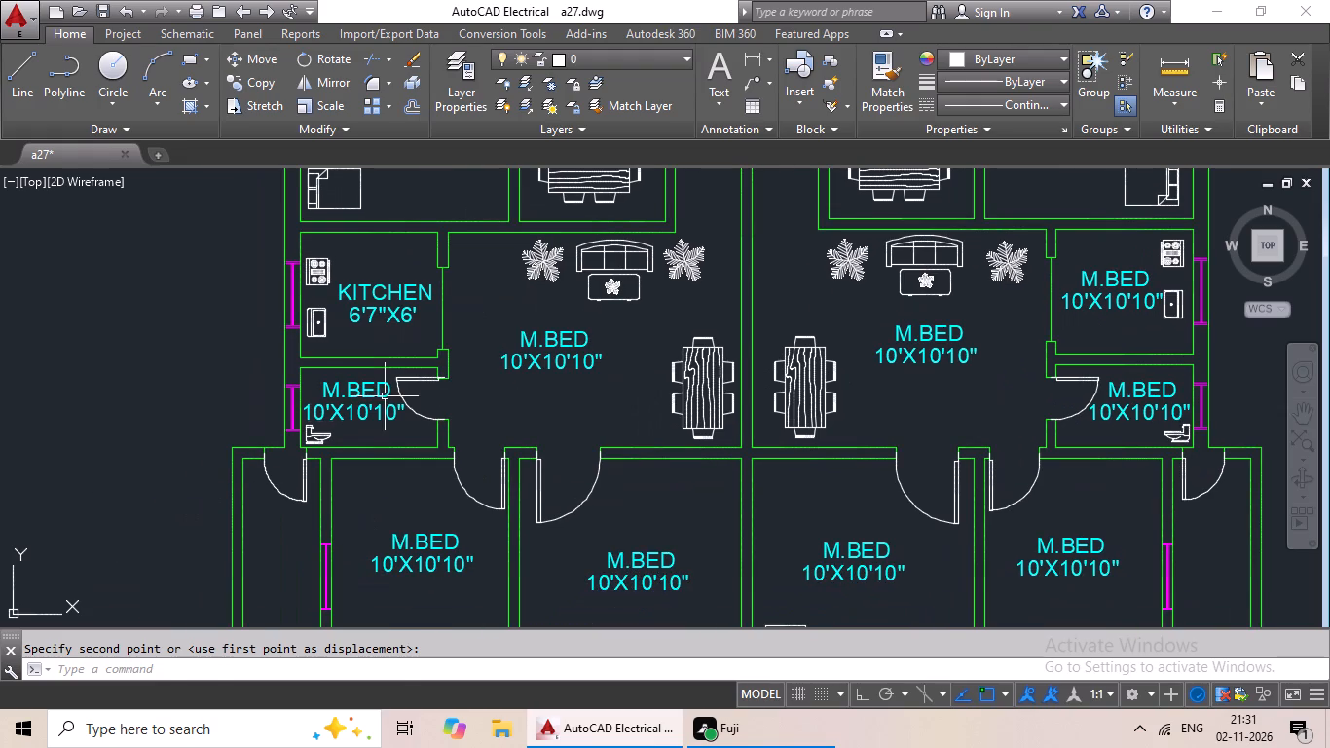
{"action": "double_click", "coordinate": [376, 402]}
{"action": "double_click", "coordinate": [362, 425]}
{"action": "scroll", "coordinate": [362, 420], "scroll_direction": "up", "scroll_amount": 1}
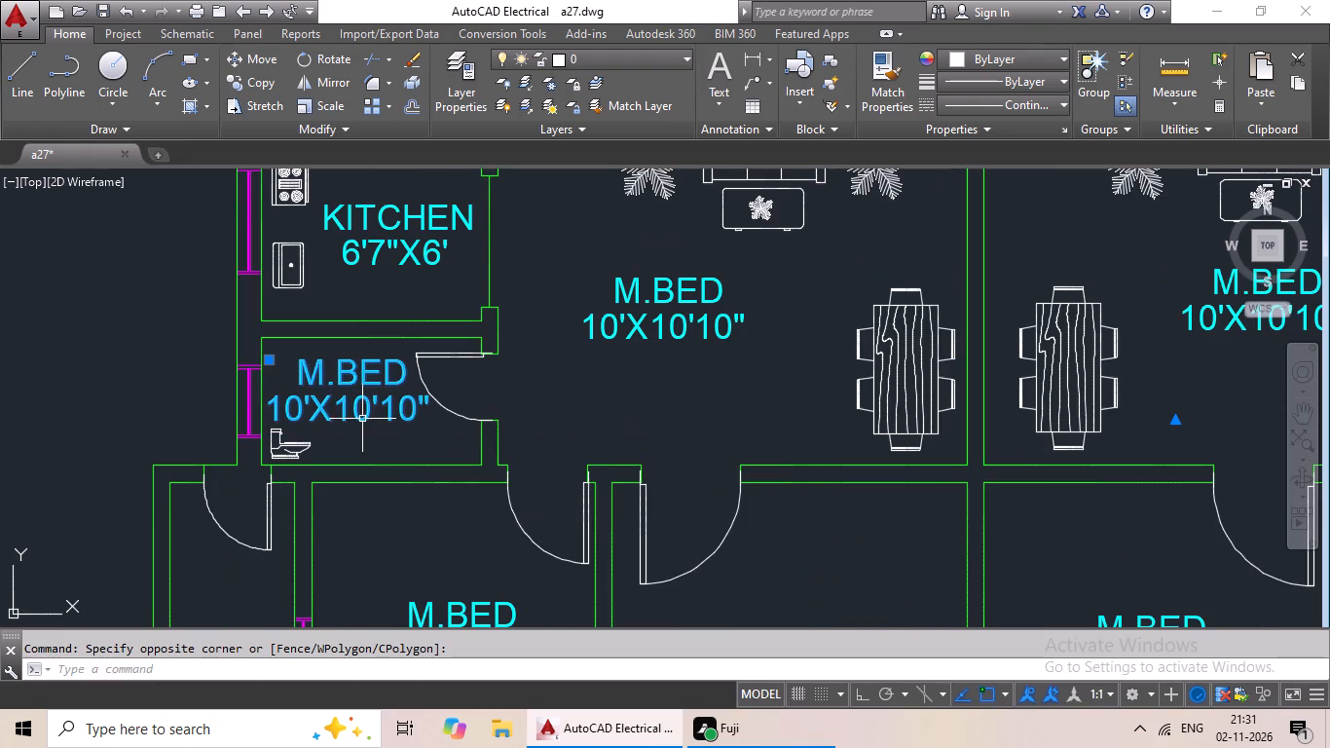
{"action": "triple_click", "coordinate": [362, 416]}
{"action": "scroll", "coordinate": [417, 421], "scroll_direction": "up", "scroll_amount": 1}
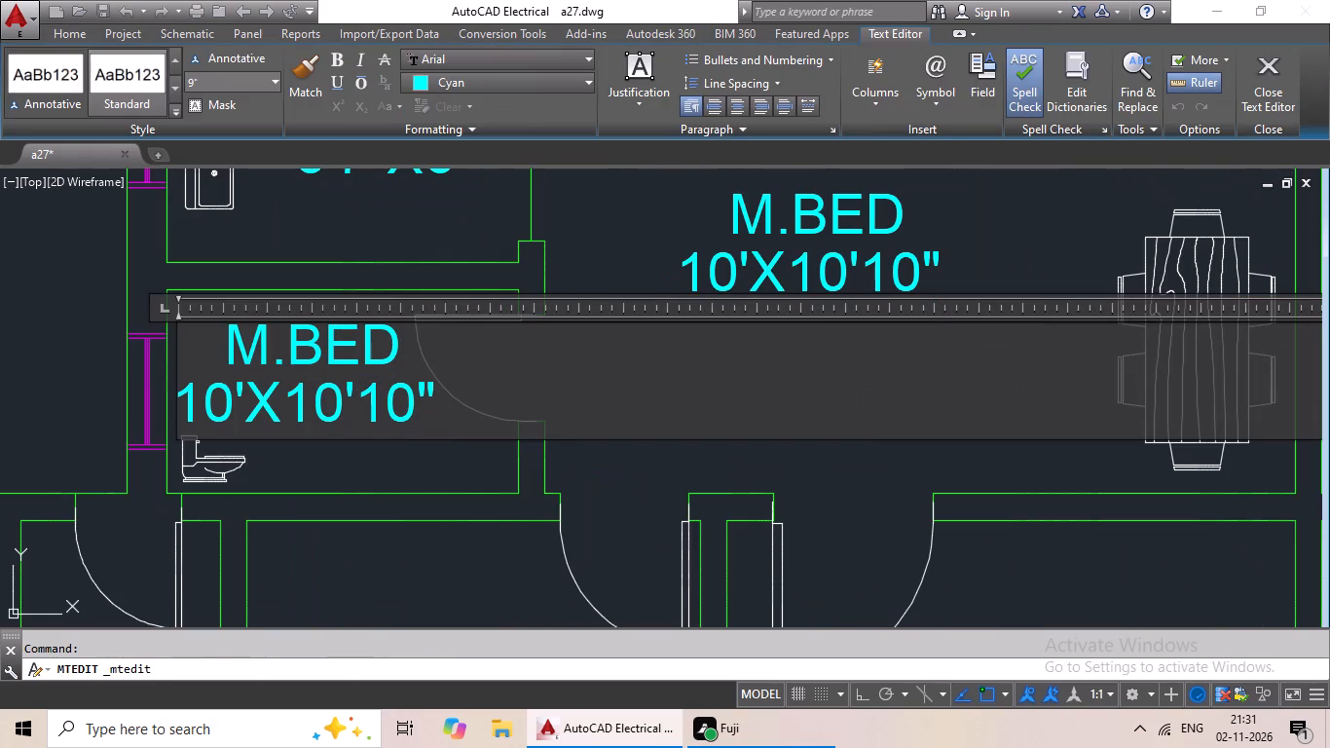
{"action": "left_click", "coordinate": [490, 403]}
{"action": "key", "text": "BackSpace"}
{"action": "key", "text": "BackSpace"}
{"action": "key", "text": "BackSpace"}
{"action": "key", "text": "BackSpace"}
{"action": "key", "text": "BackSpace"}
{"action": "key", "text": "BackSpace"}
{"action": "key", "text": "BackSpace"}
{"action": "key", "text": "BackSpace"}
{"action": "key", "text": "BackSpace"}
{"action": "key", "text": "BackSpace"}
{"action": "key", "text": "BackSpace"}
{"action": "key", "text": "BackSpace"}
{"action": "key", "text": "BackSpace"}
{"action": "key", "text": "BackSpace"}
{"action": "key", "text": "BackSpace"}
{"action": "key", "text": "BackSpace"}
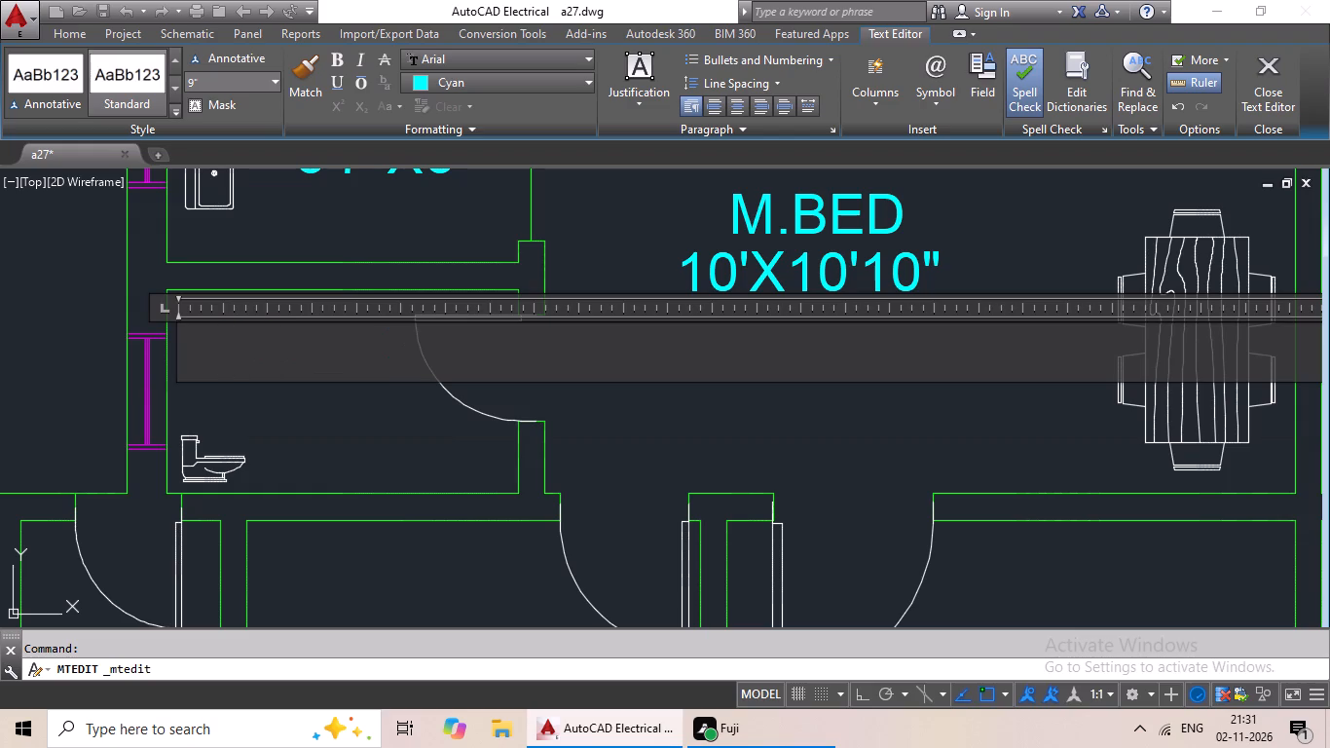
{"action": "key", "text": "BackSpace"}
{"action": "type", "text": "TOILET"}
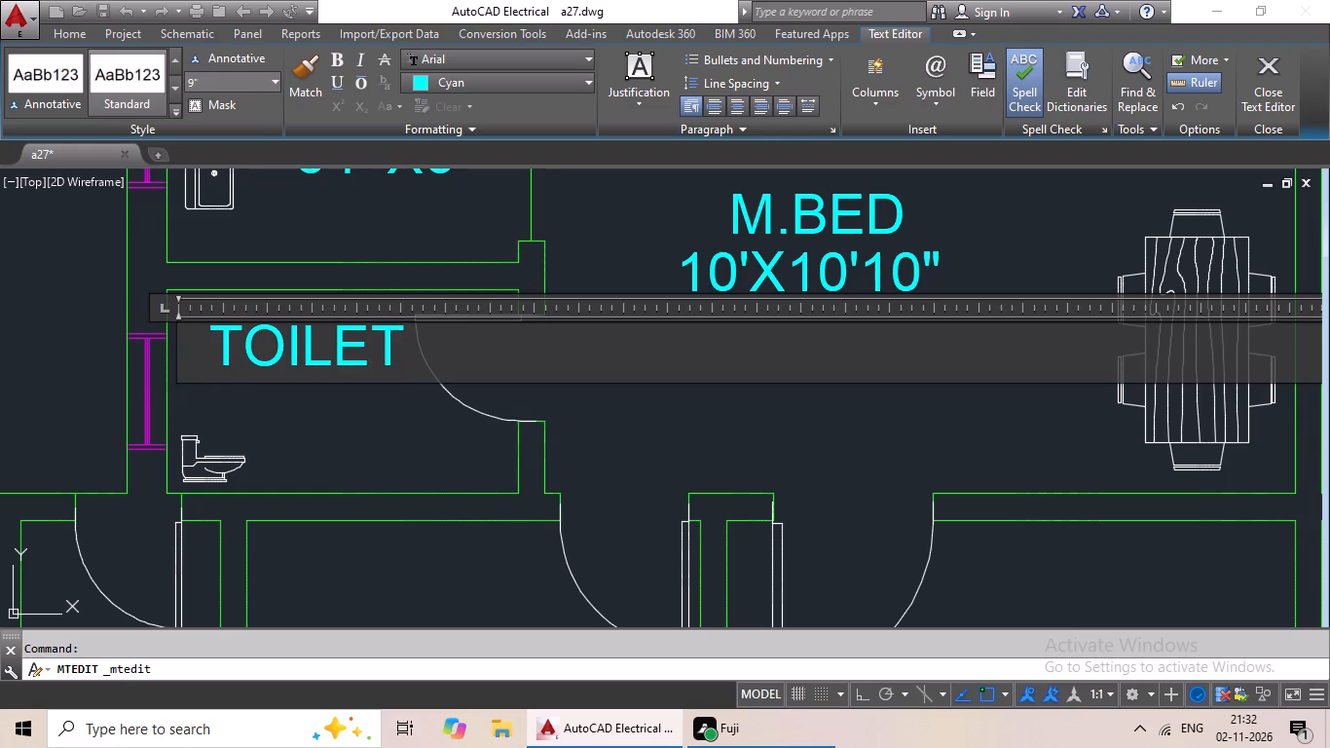
Add the size 7'X4' as a second line beneath TOILET, centre both lines by adjusting leading spaces, and finish the text edit.
{"action": "key", "text": "Return"}
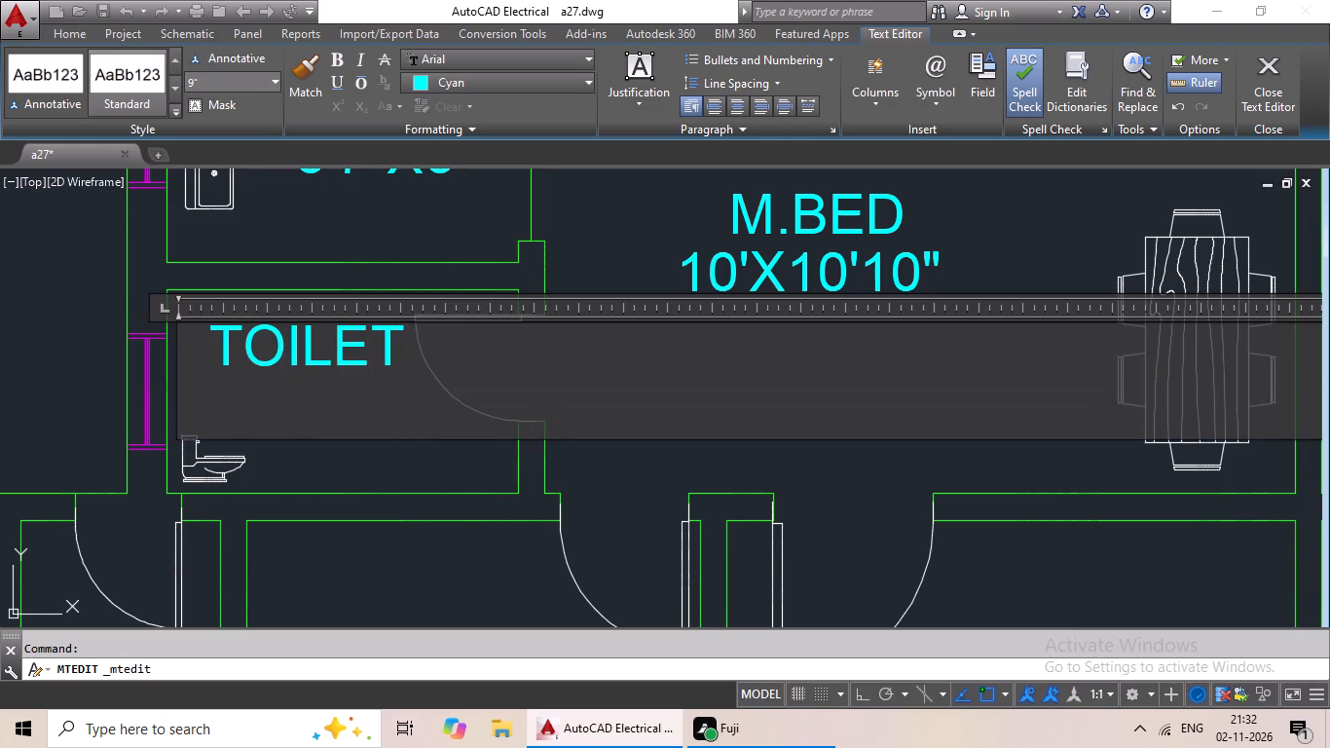
{"action": "type", "text": "7'X"}
{"action": "type", "text": "4'"}
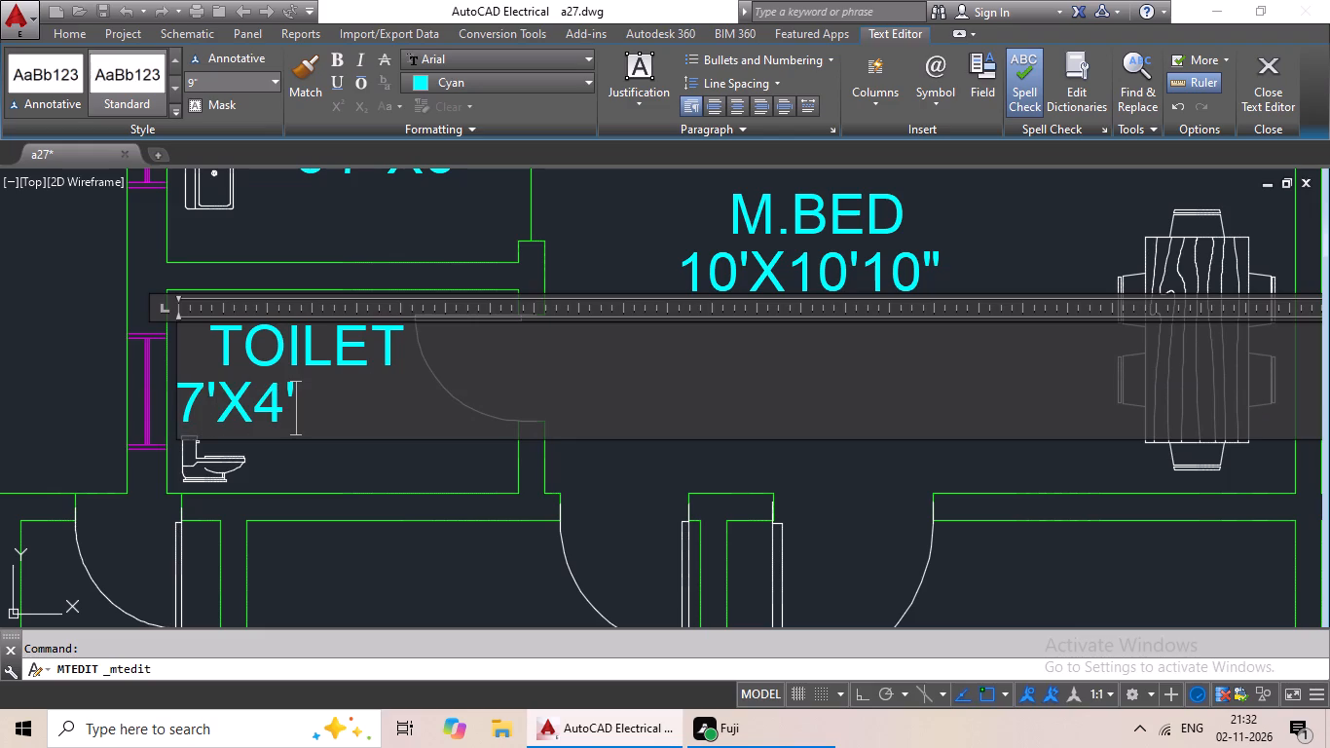
{"action": "left_click", "coordinate": [177, 402]}
{"action": "key", "text": "space"}
{"action": "key", "text": "space"}
{"action": "key", "text": "space"}
{"action": "key", "text": "space"}
{"action": "key", "text": "space"}
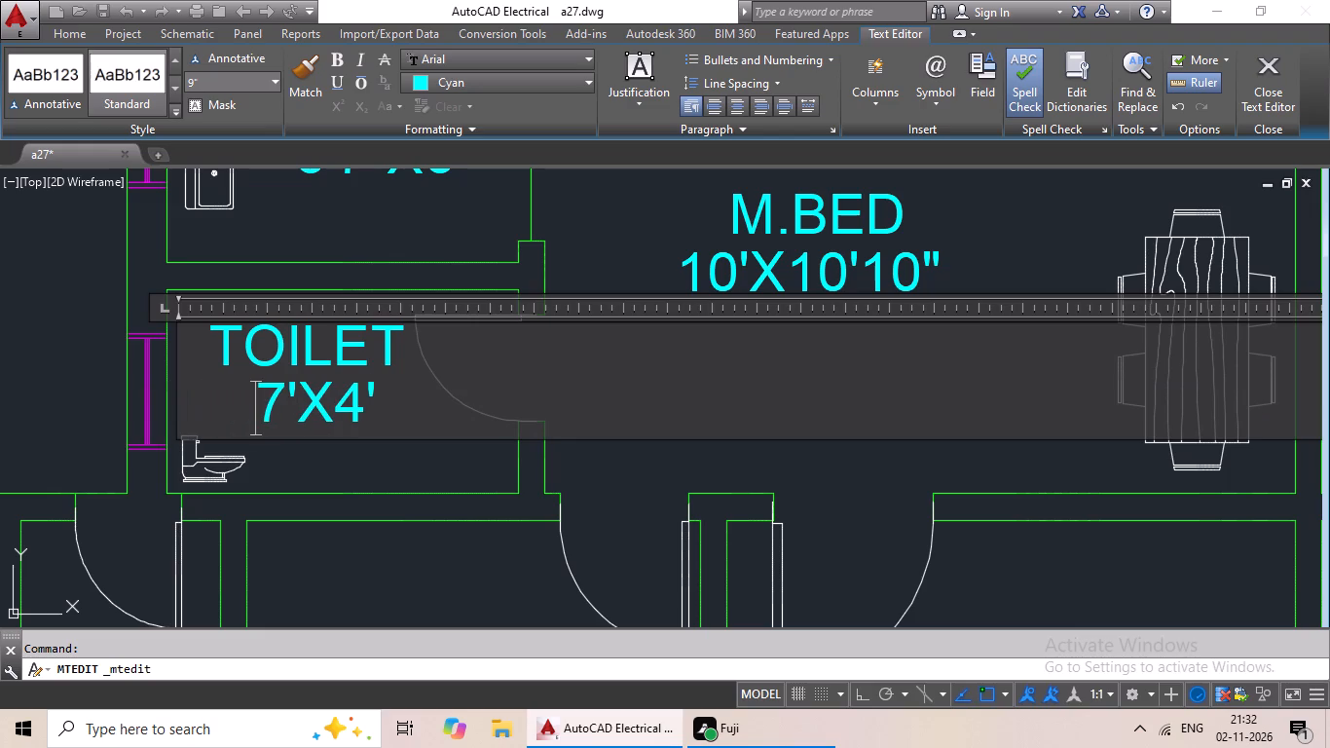
{"action": "left_click", "coordinate": [212, 346]}
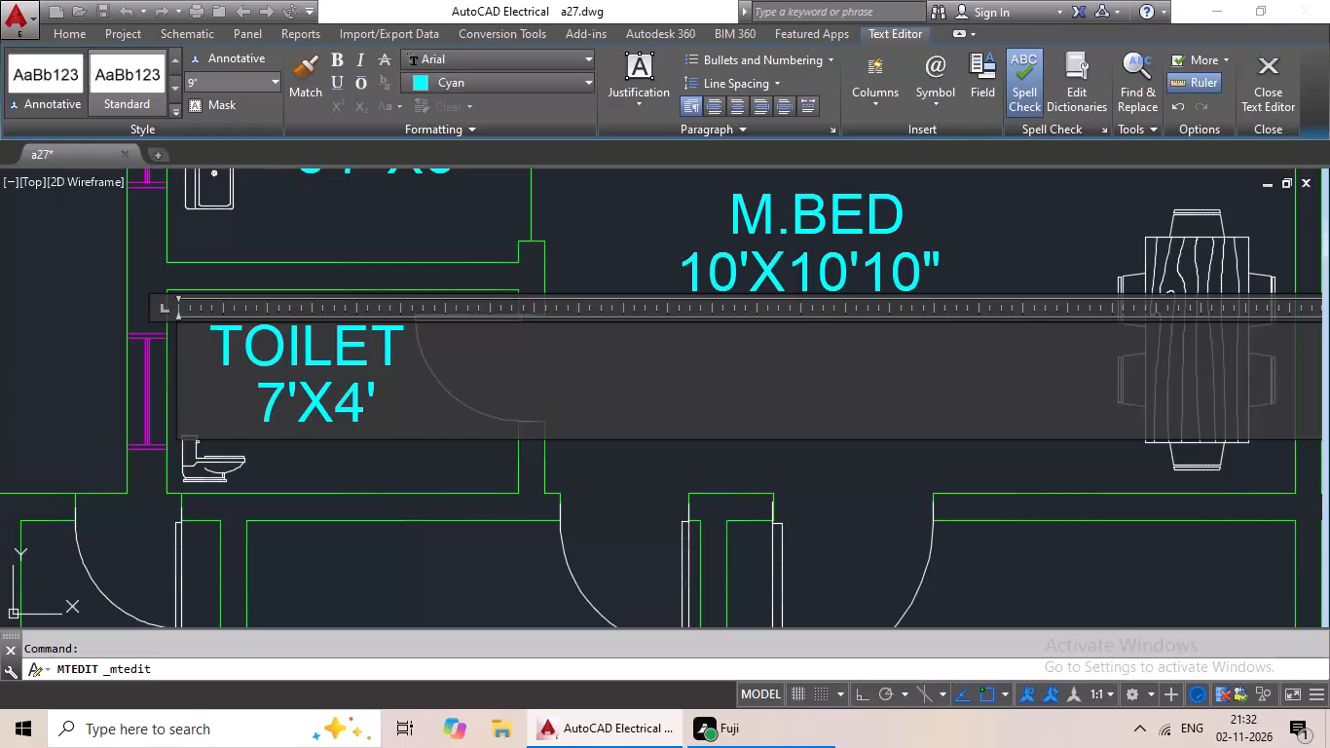
{"action": "key", "text": "BackSpace"}
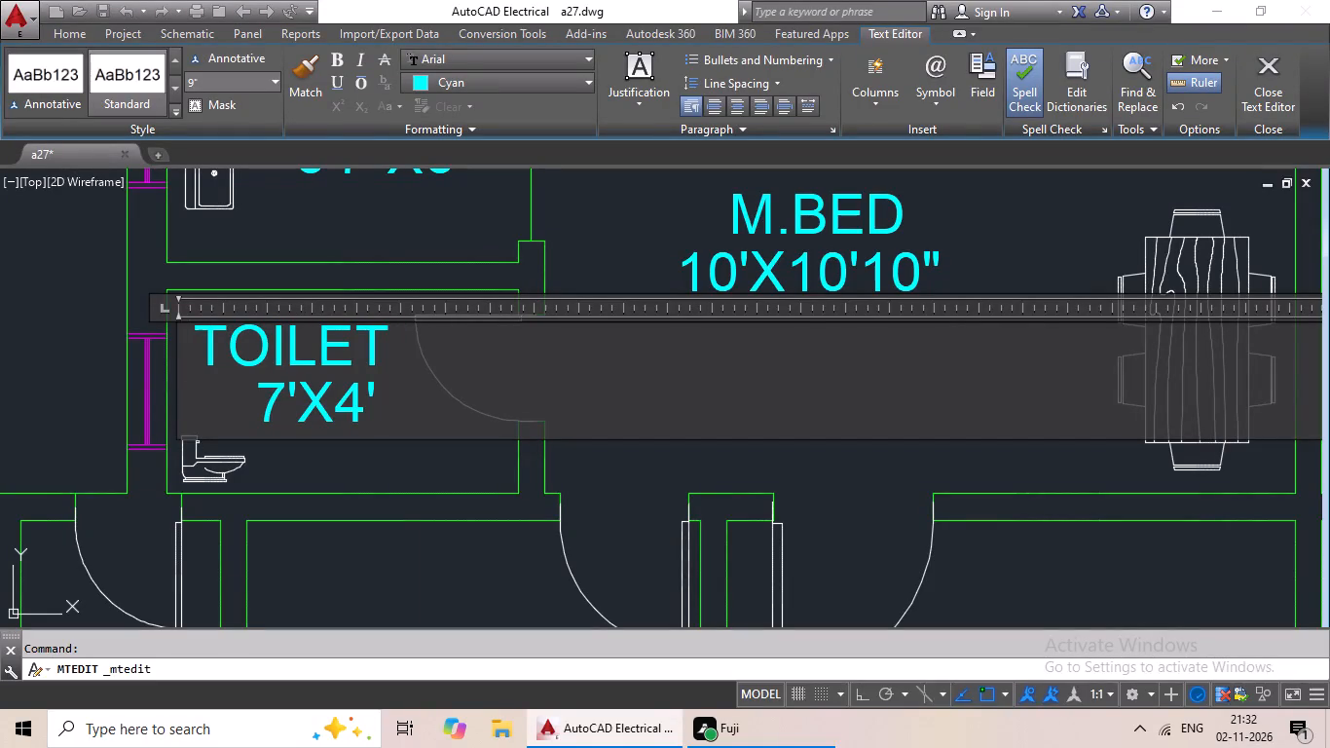
{"action": "left_click", "coordinate": [252, 403]}
{"action": "key", "text": "BackSpace"}
{"action": "key", "text": "BackSpace"}
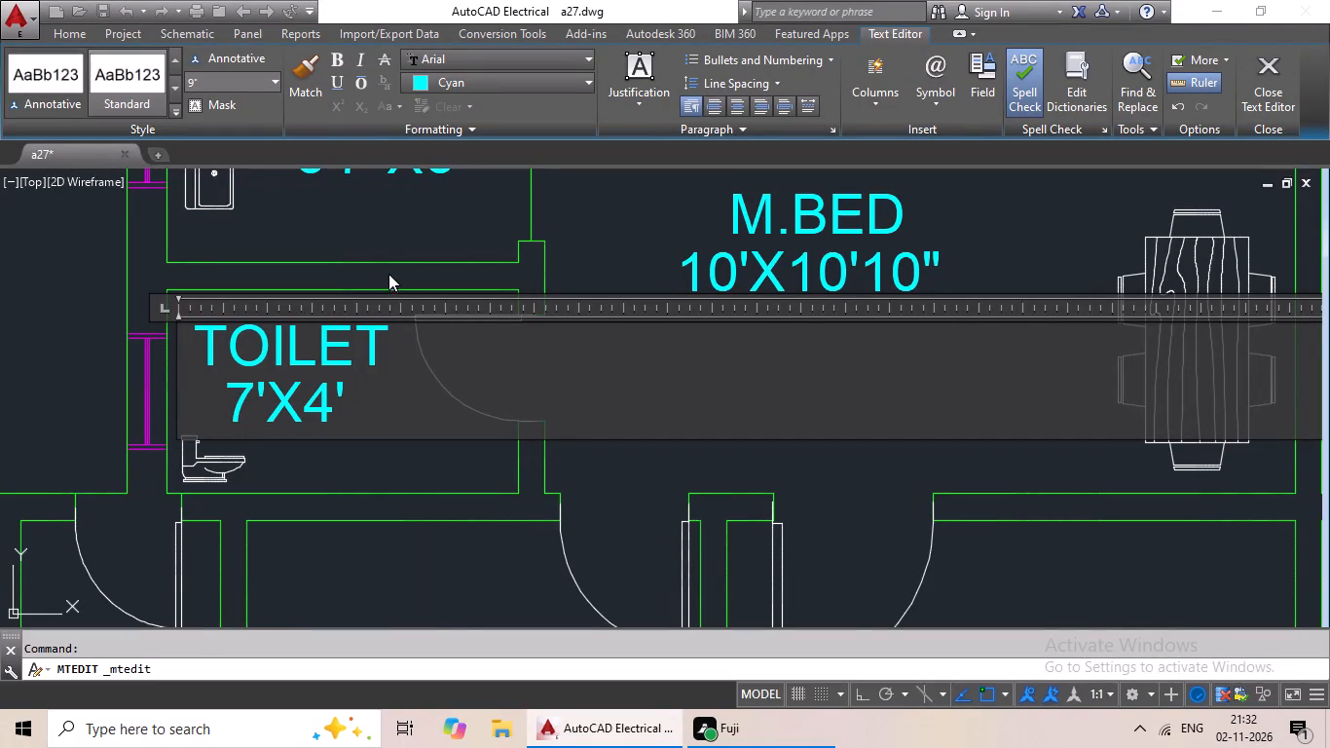
{"action": "left_click", "coordinate": [388, 273]}
Replace the text of the M.BED label in the left-hand unit's large sofa and table area with LIVING/DINING.
{"action": "scroll", "coordinate": [418, 338], "scroll_direction": "down", "scroll_amount": 1}
{"action": "middle_click_drag", "start_coordinate": [443, 376], "coordinate": [337, 433]}
{"action": "scroll", "coordinate": [401, 421], "scroll_direction": "down", "scroll_amount": 2}
{"action": "middle_click_drag", "start_coordinate": [456, 419], "coordinate": [375, 437]}
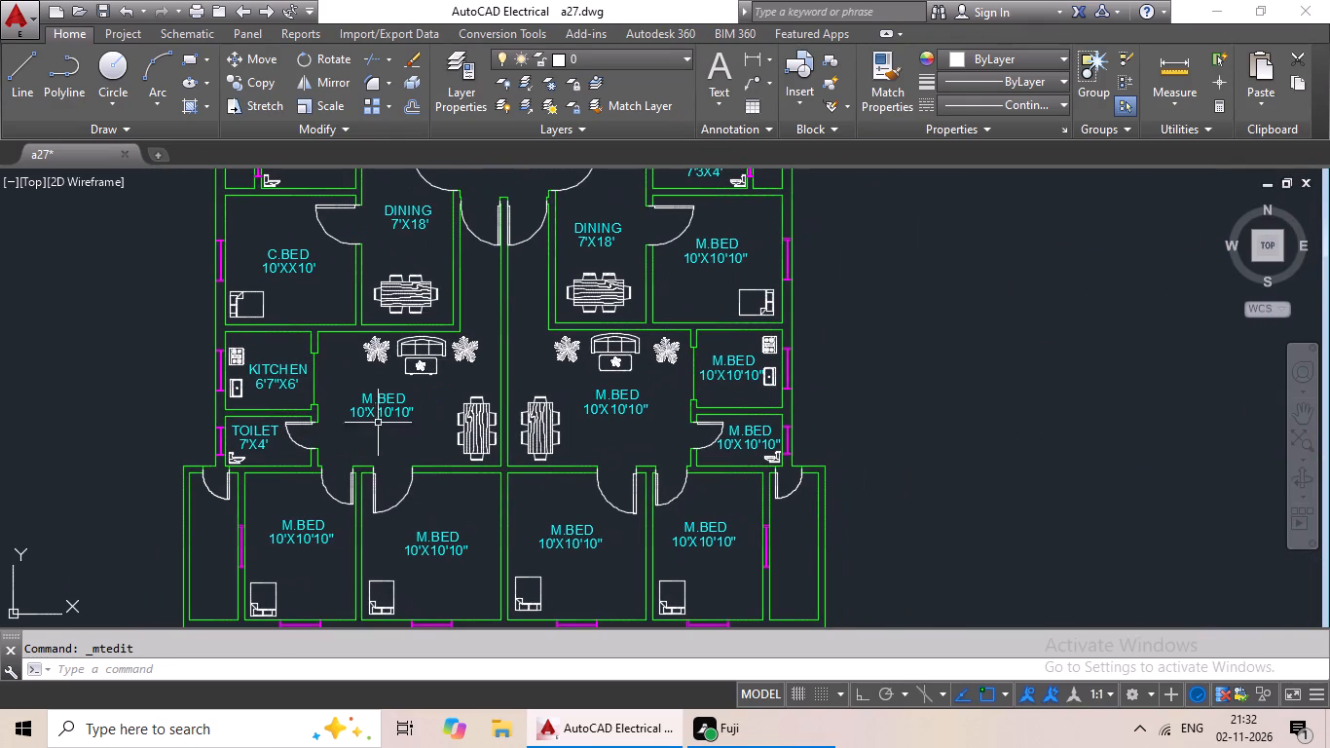
{"action": "double_click", "coordinate": [379, 412]}
{"action": "scroll", "coordinate": [383, 419], "scroll_direction": "up", "scroll_amount": 2}
{"action": "scroll", "coordinate": [717, 490], "scroll_direction": "down", "scroll_amount": 1}
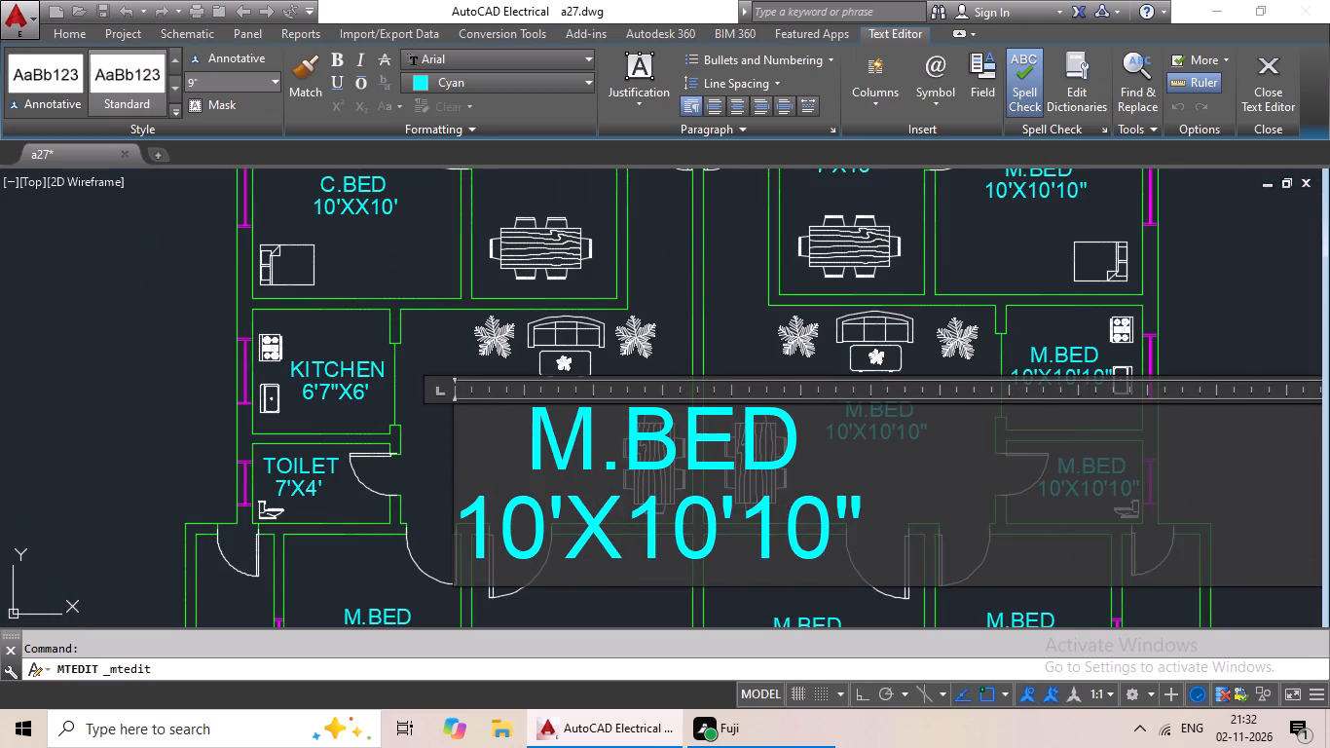
{"action": "left_click", "coordinate": [938, 519]}
{"action": "key", "text": "BackSpace"}
{"action": "key", "text": "BackSpace"}
{"action": "key", "text": "BackSpace"}
{"action": "key", "text": "BackSpace"}
{"action": "key", "text": "BackSpace"}
{"action": "key", "text": "BackSpace"}
{"action": "key", "text": "BackSpace"}
{"action": "key", "text": "BackSpace"}
{"action": "key", "text": "BackSpace"}
{"action": "key", "text": "BackSpace"}
{"action": "key", "text": "BackSpace"}
{"action": "key", "text": "BackSpace"}
{"action": "key", "text": "BackSpace"}
{"action": "key", "text": "BackSpace"}
{"action": "key", "text": "BackSpace"}
{"action": "key", "text": "BackSpace"}
{"action": "key", "text": "BackSpace"}
{"action": "key", "text": "BackSpace"}
{"action": "key", "text": "BackSpace"}
{"action": "key", "text": "BackSpace"}
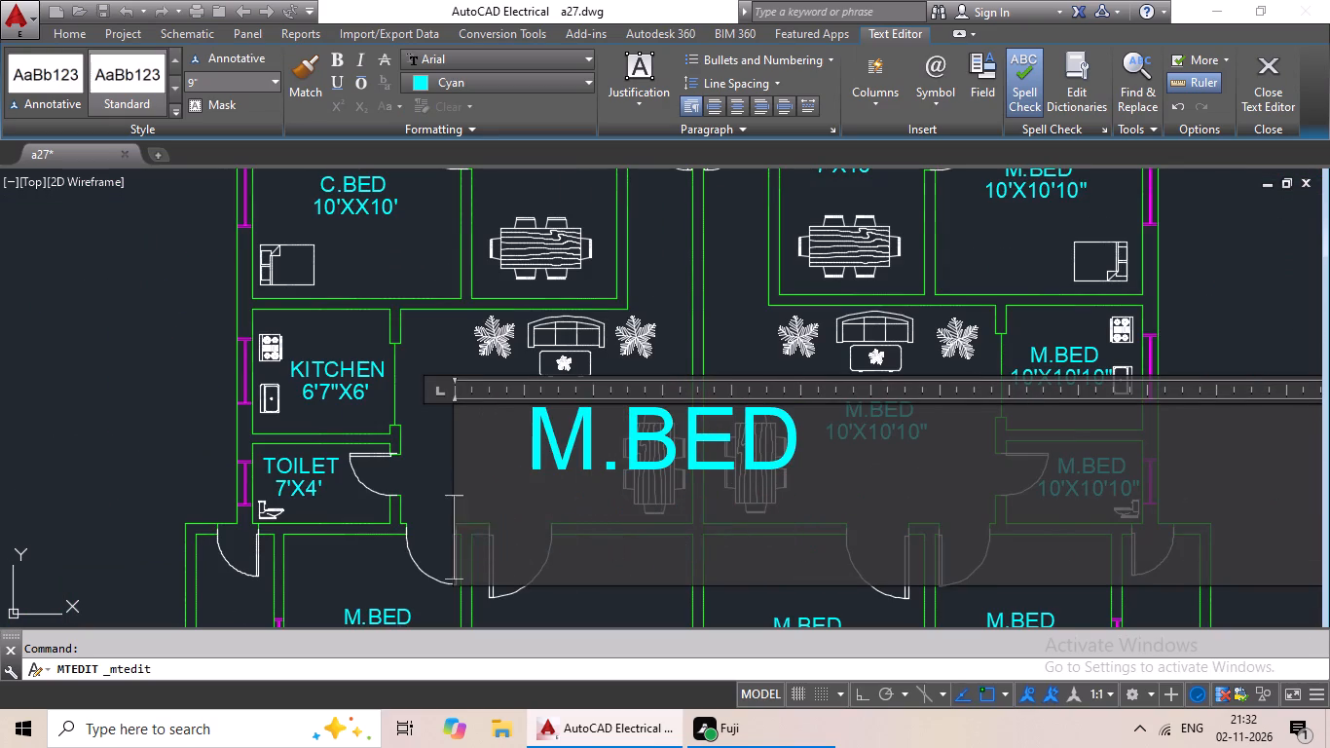
{"action": "type", "text": "LIVING"}
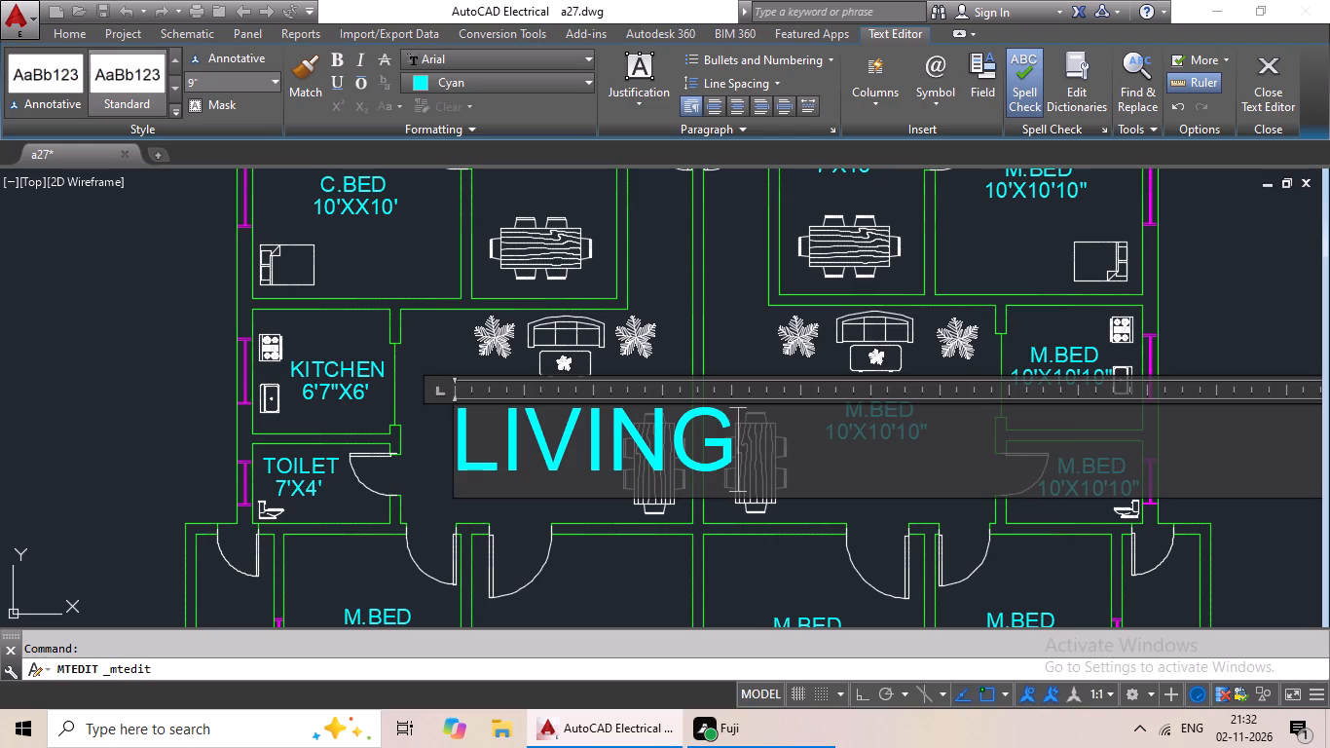
{"action": "key", "text": "slash"}
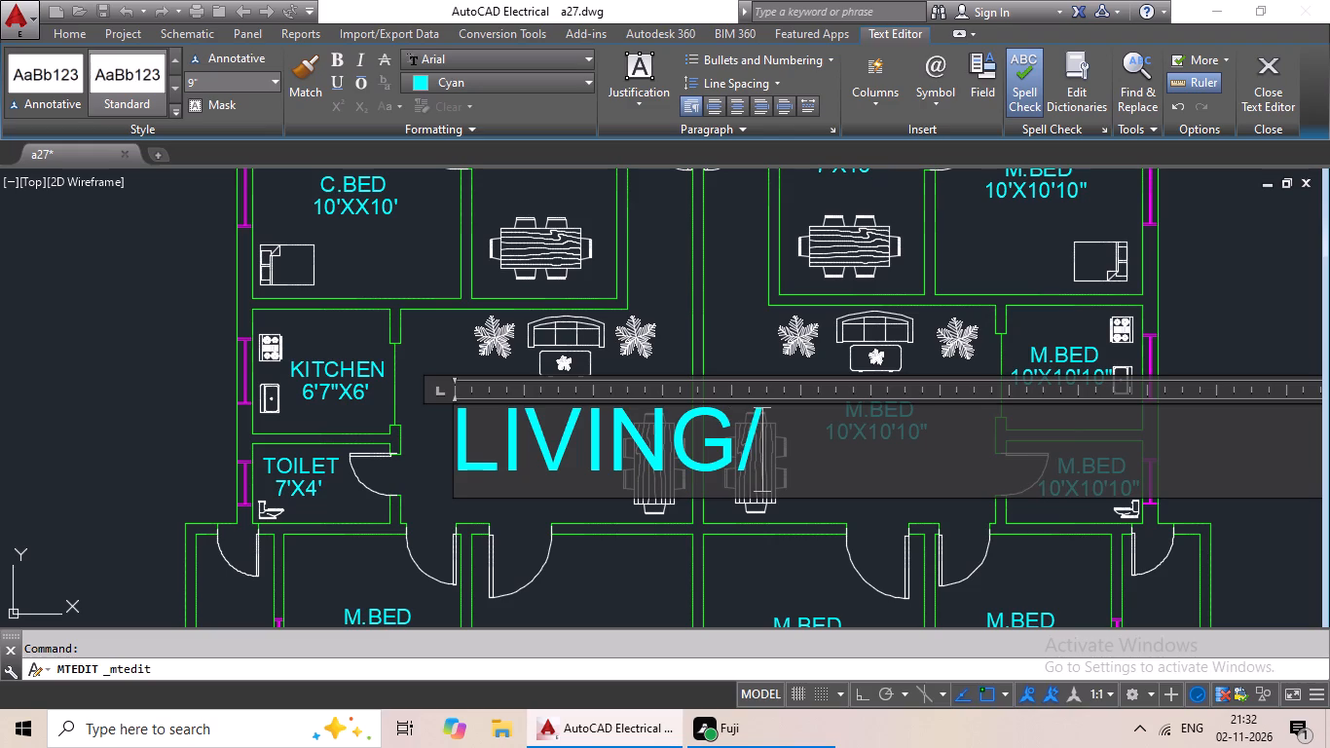
{"action": "type", "text": "DINING"}
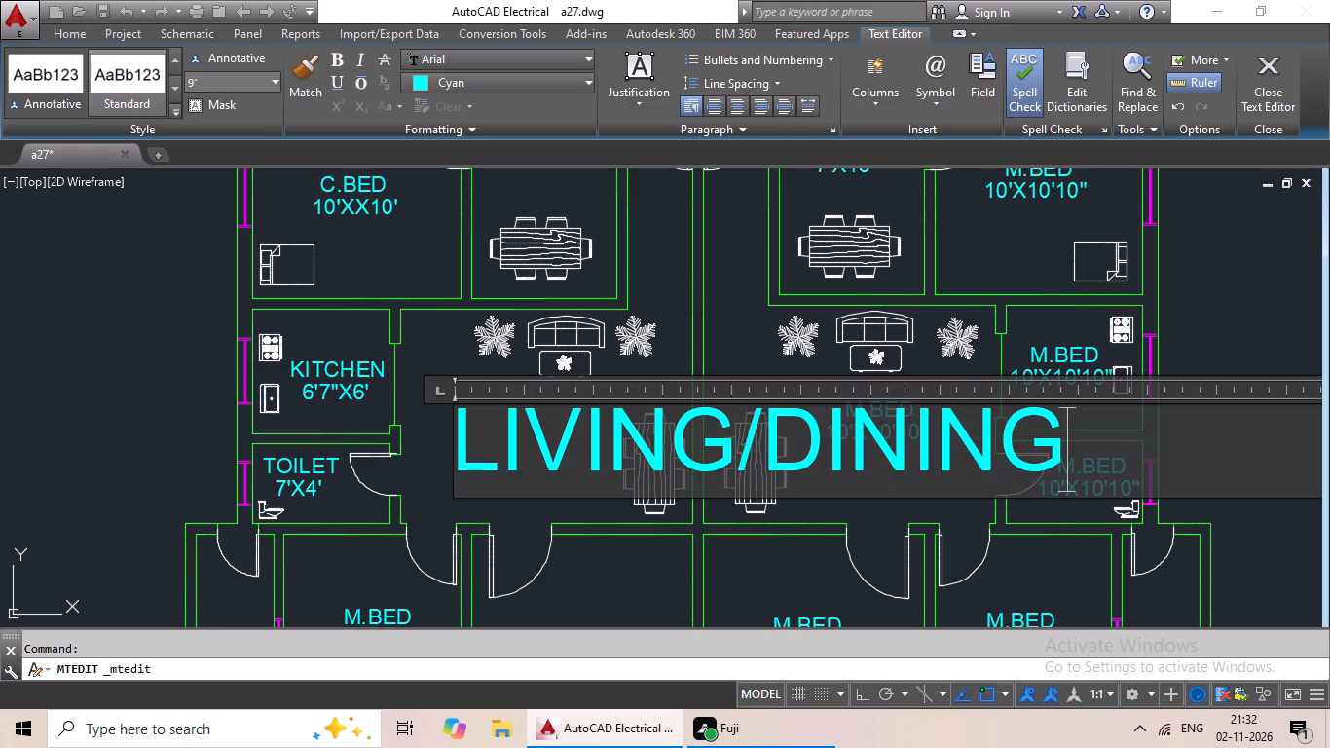
Add the size 16'10"X11'1" as a second line beneath LIVING/DINING, centre it with spaces, and finish the text edit.
{"action": "key", "text": "Return"}
{"action": "type", "text": "16'10"}
{"action": "type", "text": "\"X"}
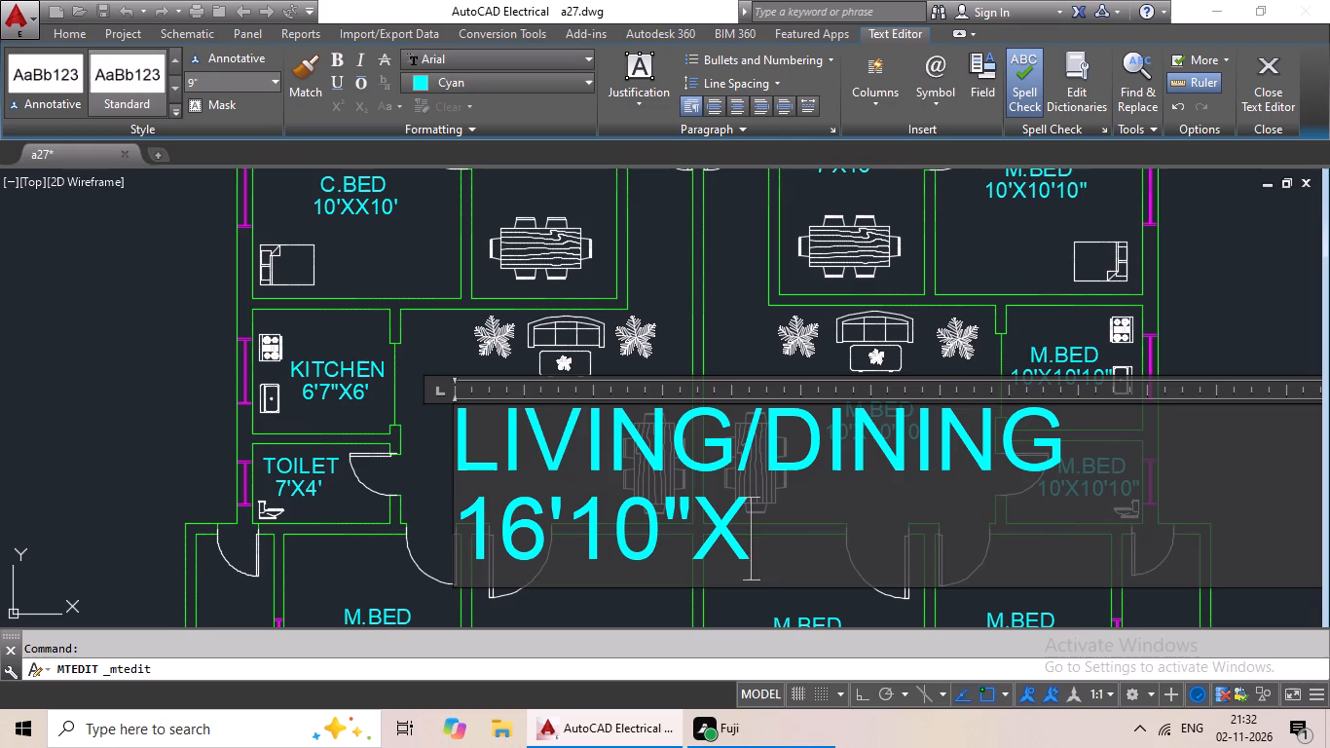
{"action": "type", "text": "11'1"}
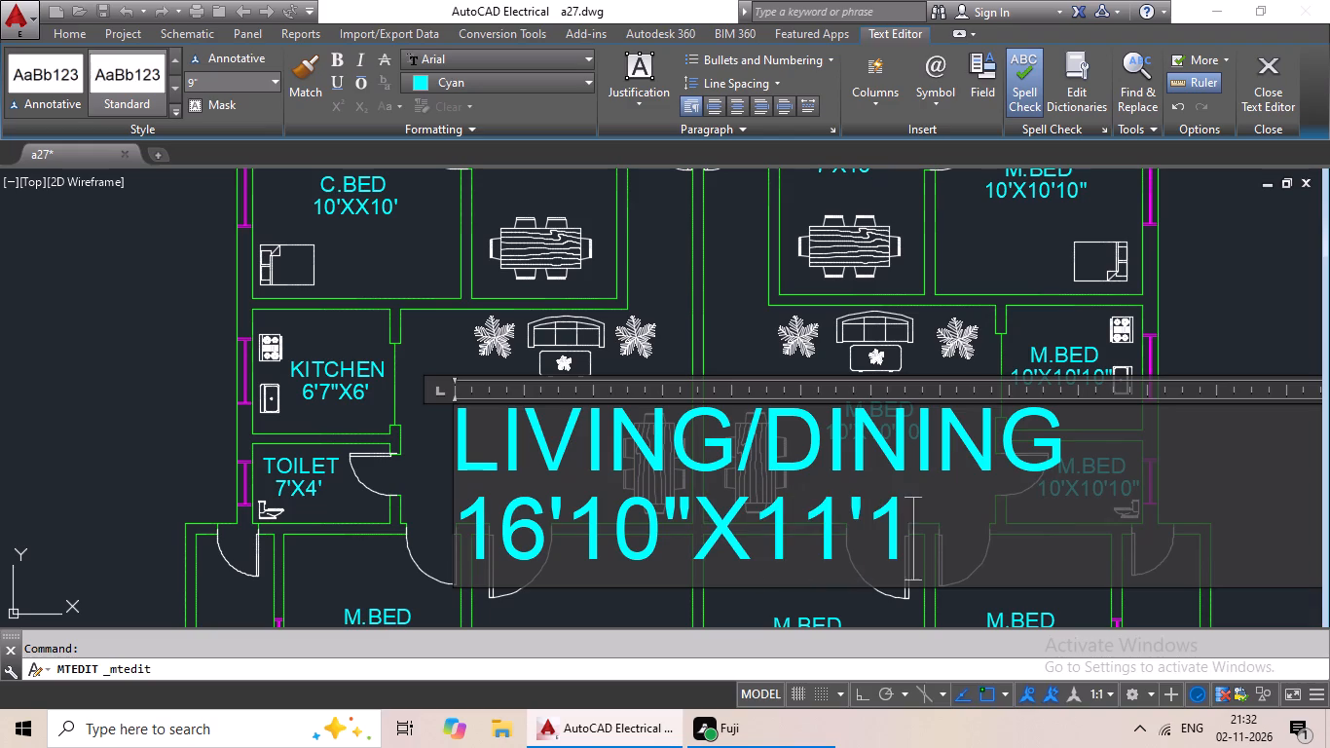
{"action": "key", "text": "shift+quotedbl"}
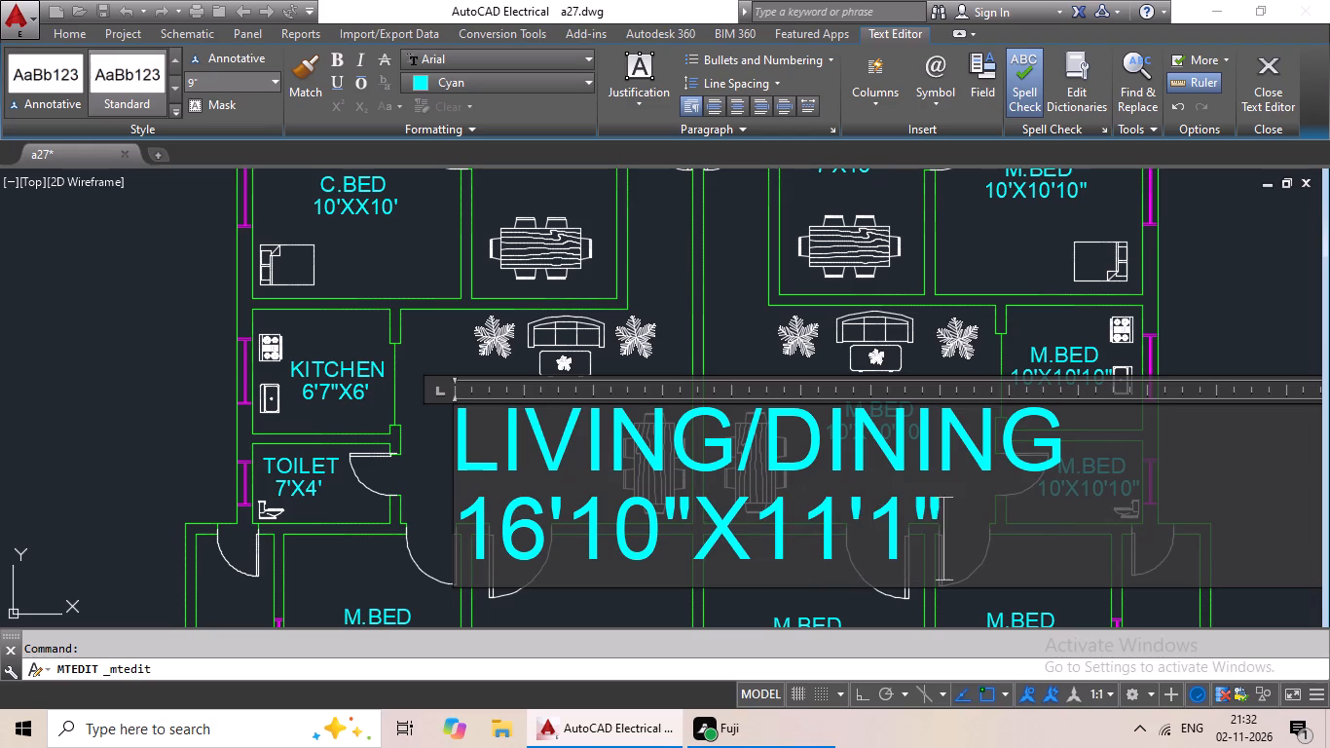
{"action": "key", "text": "Return"}
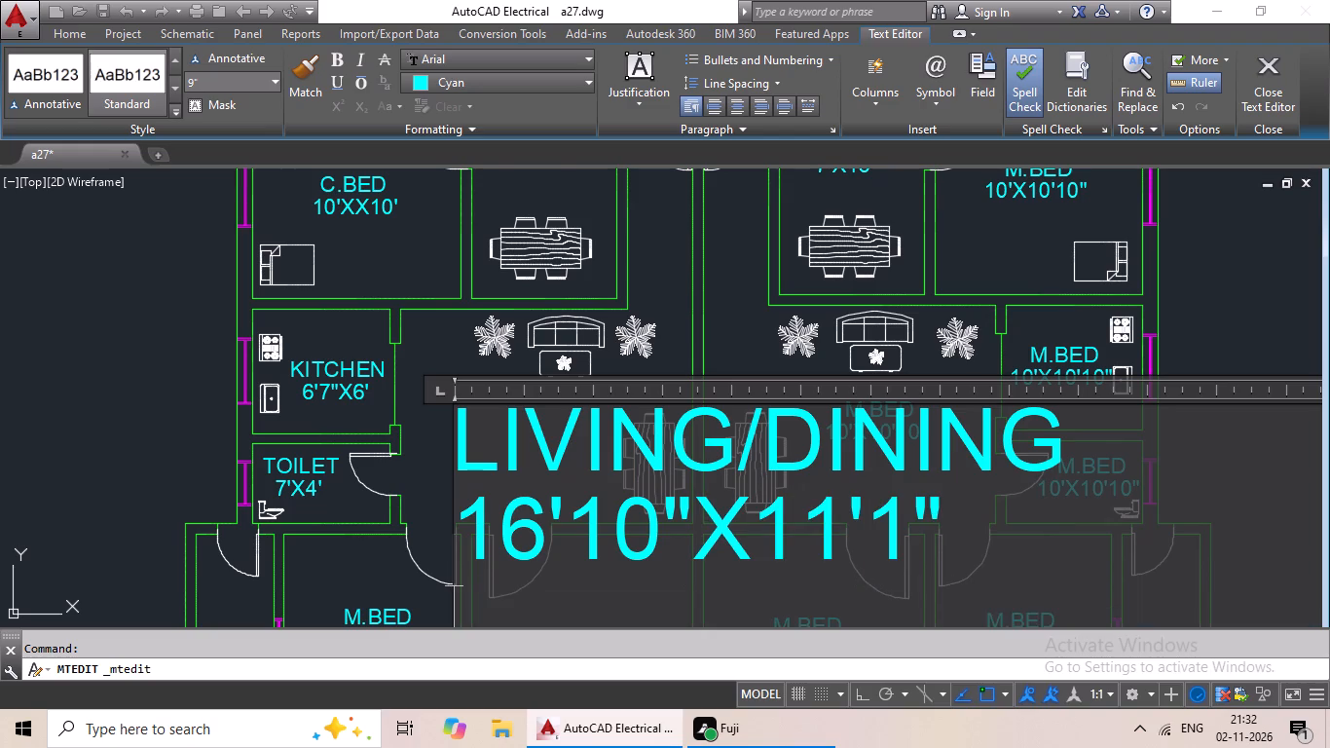
{"action": "key", "text": "Return"}
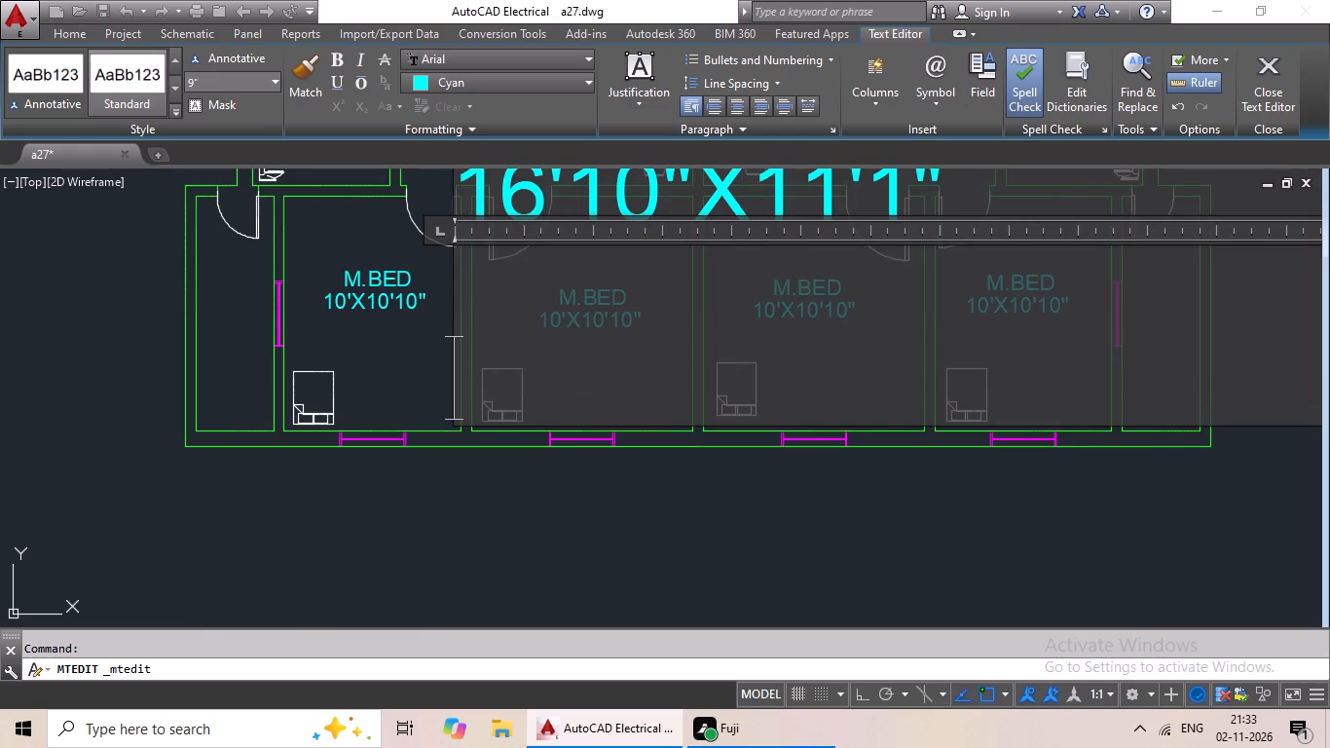
{"action": "key", "text": "BackSpace"}
{"action": "key", "text": "BackSpace"}
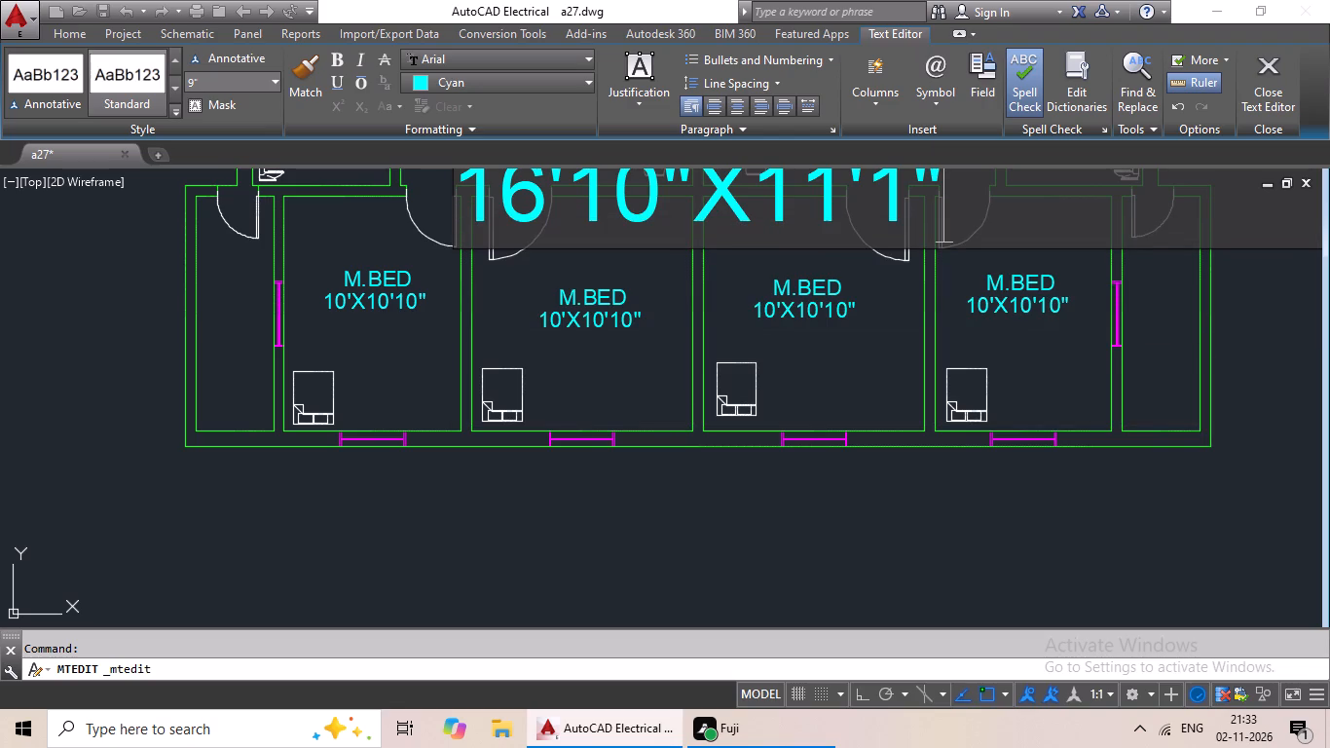
{"action": "scroll", "coordinate": [911, 296], "scroll_direction": "down", "scroll_amount": 2}
{"action": "middle_click_drag", "start_coordinate": [865, 327], "coordinate": [688, 406]}
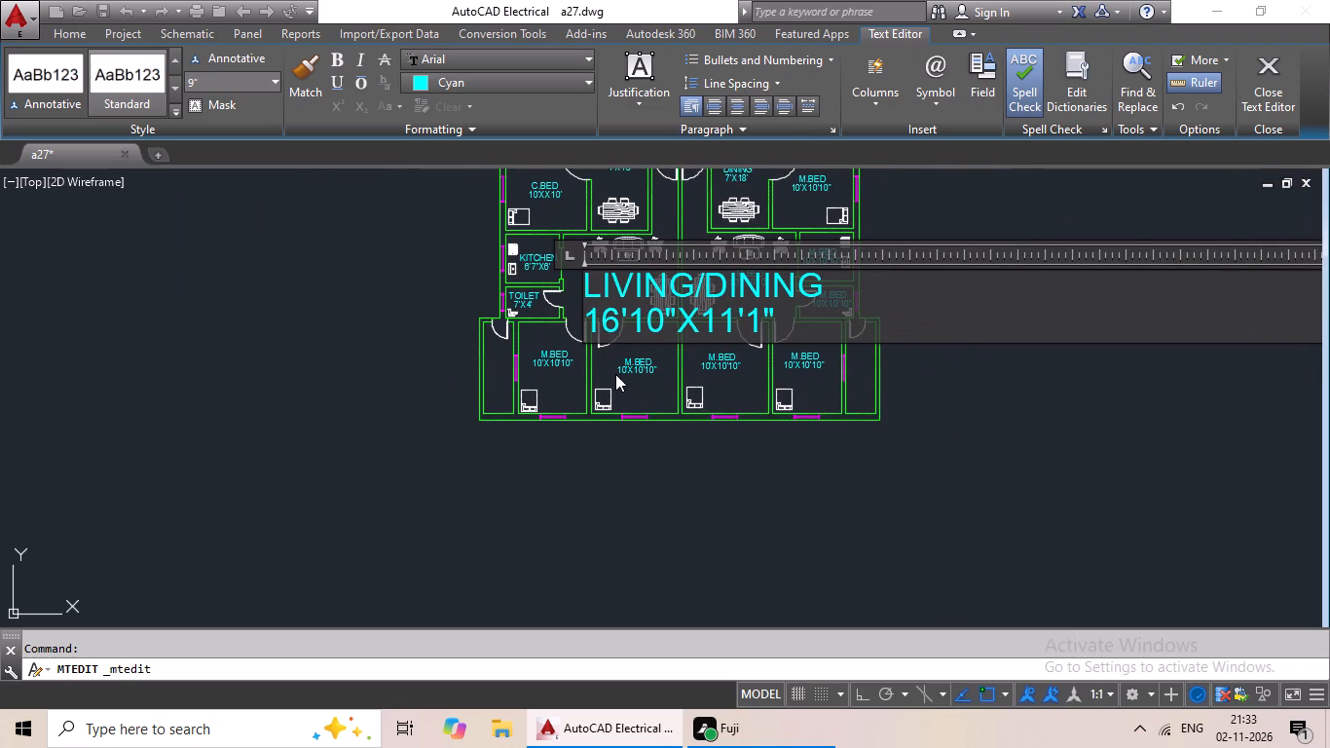
{"action": "left_click", "coordinate": [586, 320]}
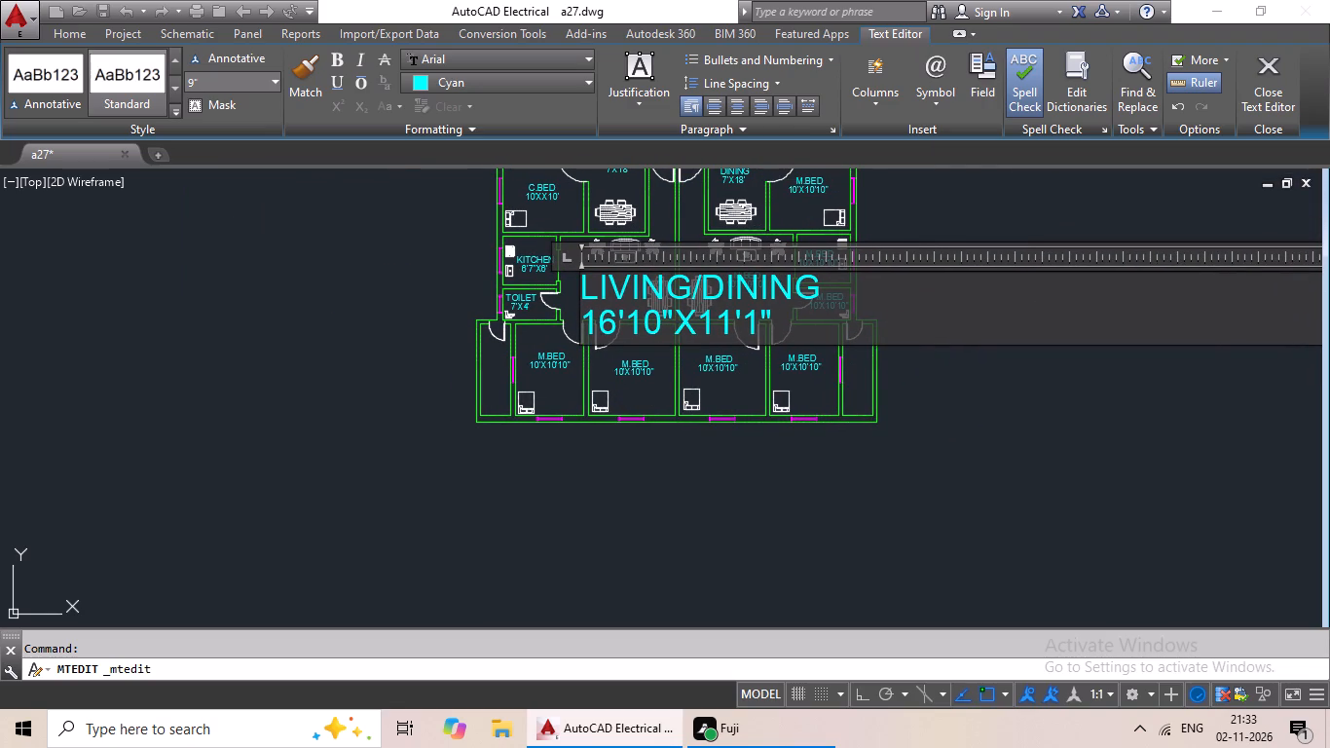
{"action": "key", "text": "space"}
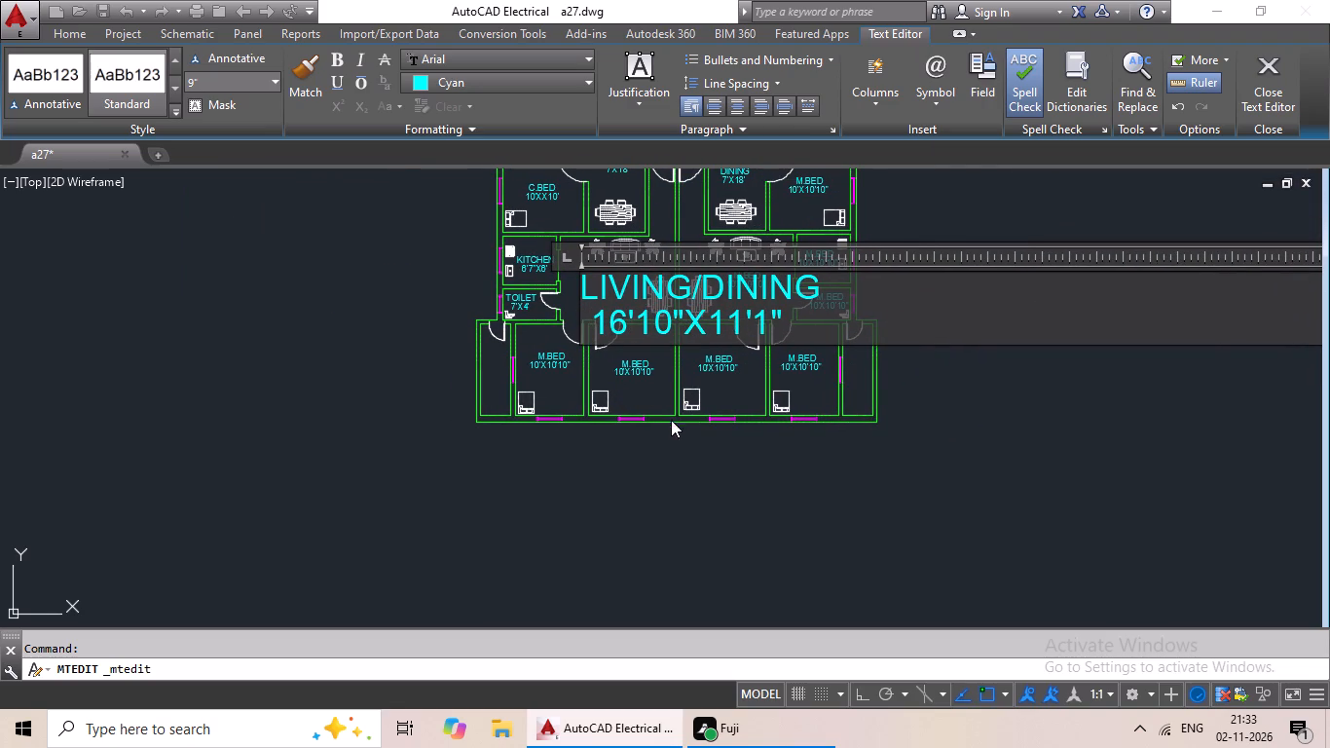
{"action": "key", "text": "space"}
{"action": "left_click", "coordinate": [655, 477]}
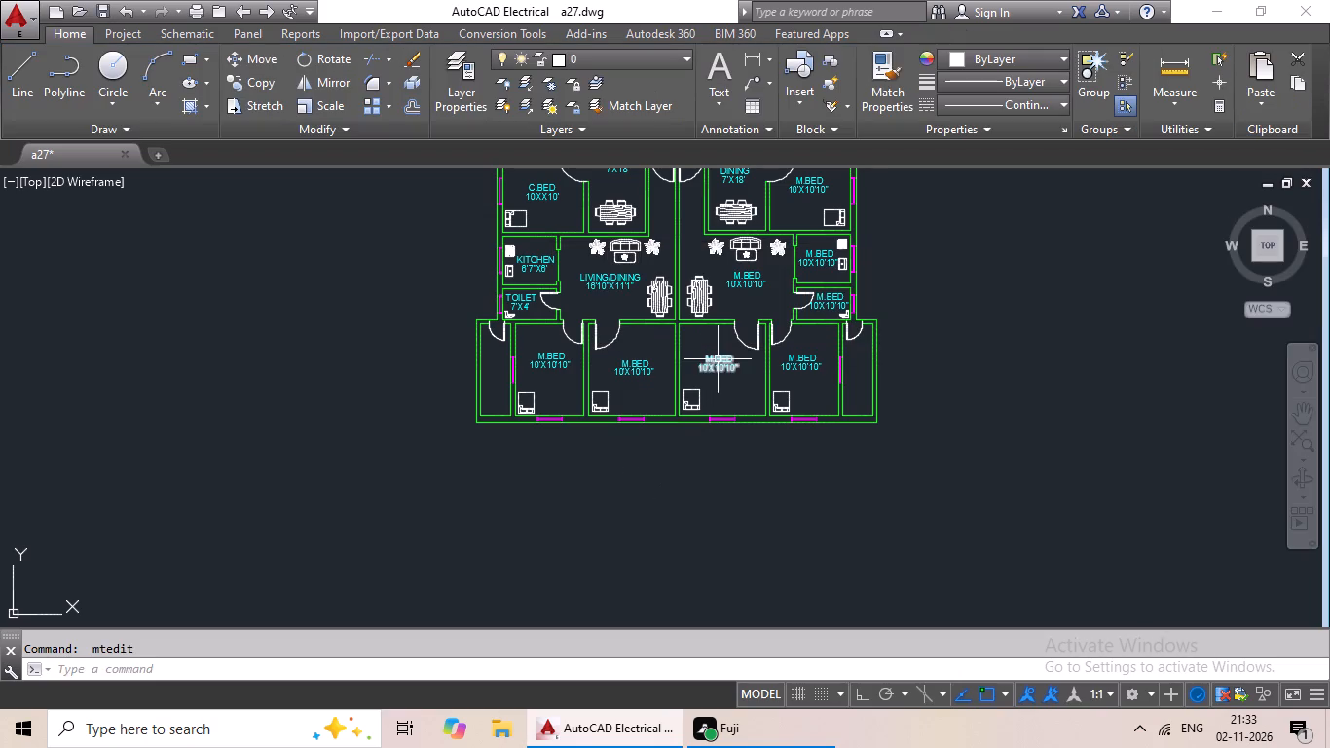
Replace the text of the M.BED label in the right-hand unit's large sofa and table area with LIVING/DINING.
{"action": "middle_click_drag", "start_coordinate": [714, 355], "coordinate": [549, 393]}
{"action": "double_click", "coordinate": [581, 321]}
{"action": "scroll", "coordinate": [581, 321], "scroll_direction": "up", "scroll_amount": 2}
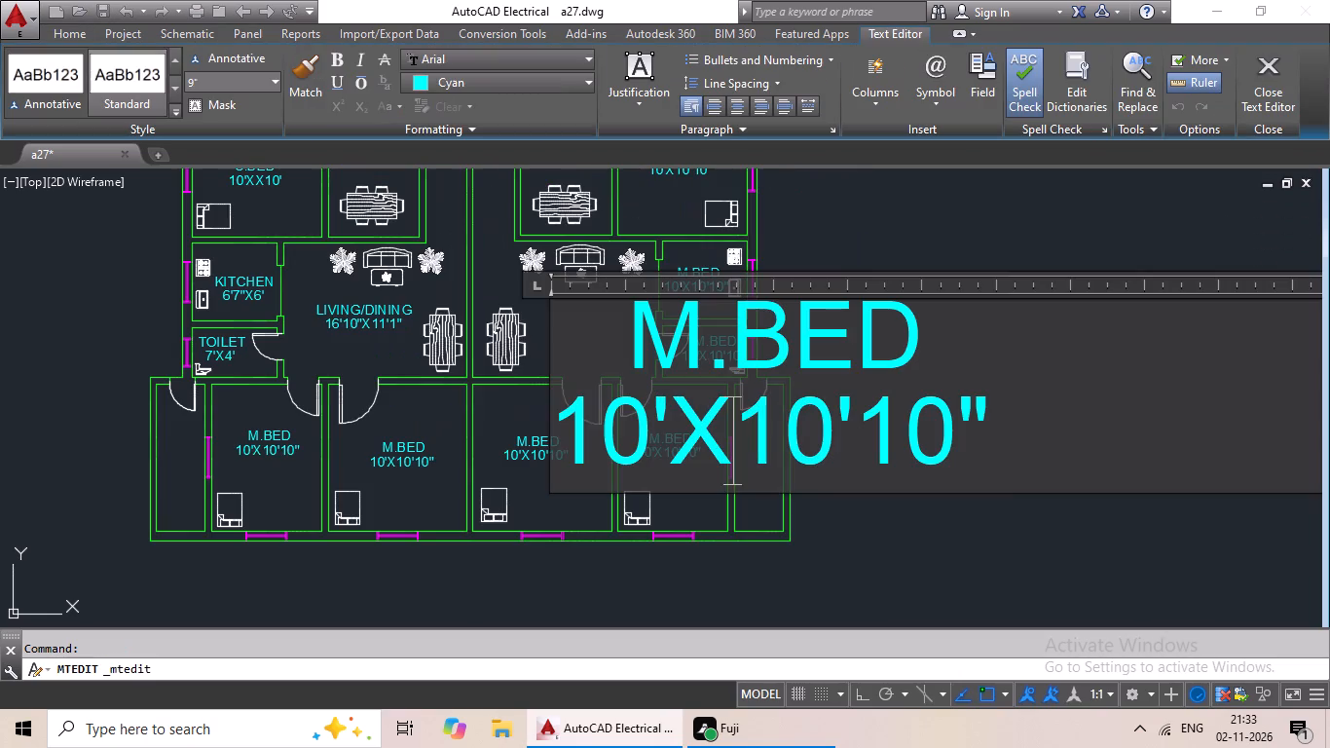
{"action": "left_click", "coordinate": [1031, 439]}
{"action": "key", "text": "BackSpace"}
{"action": "key", "text": "BackSpace"}
{"action": "key", "text": "BackSpace"}
{"action": "key", "text": "BackSpace"}
{"action": "key", "text": "BackSpace"}
{"action": "key", "text": "BackSpace"}
{"action": "key", "text": "BackSpace"}
{"action": "key", "text": "BackSpace"}
{"action": "key", "text": "BackSpace"}
{"action": "key", "text": "BackSpace"}
{"action": "key", "text": "BackSpace"}
{"action": "key", "text": "BackSpace"}
{"action": "key", "text": "BackSpace"}
{"action": "key", "text": "BackSpace"}
{"action": "key", "text": "BackSpace"}
{"action": "key", "text": "BackSpace"}
{"action": "key", "text": "BackSpace"}
{"action": "key", "text": "BackSpace"}
{"action": "key", "text": "BackSpace"}
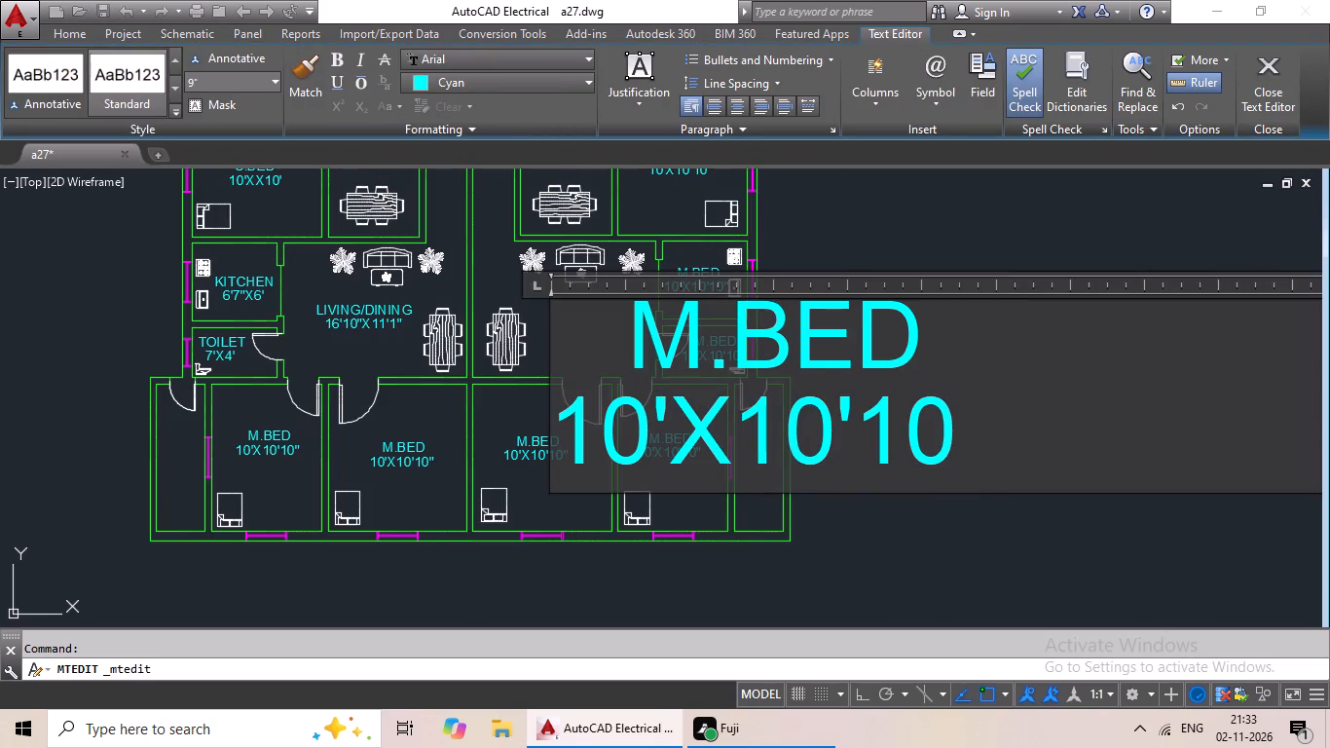
{"action": "type", "text": "LIVING"}
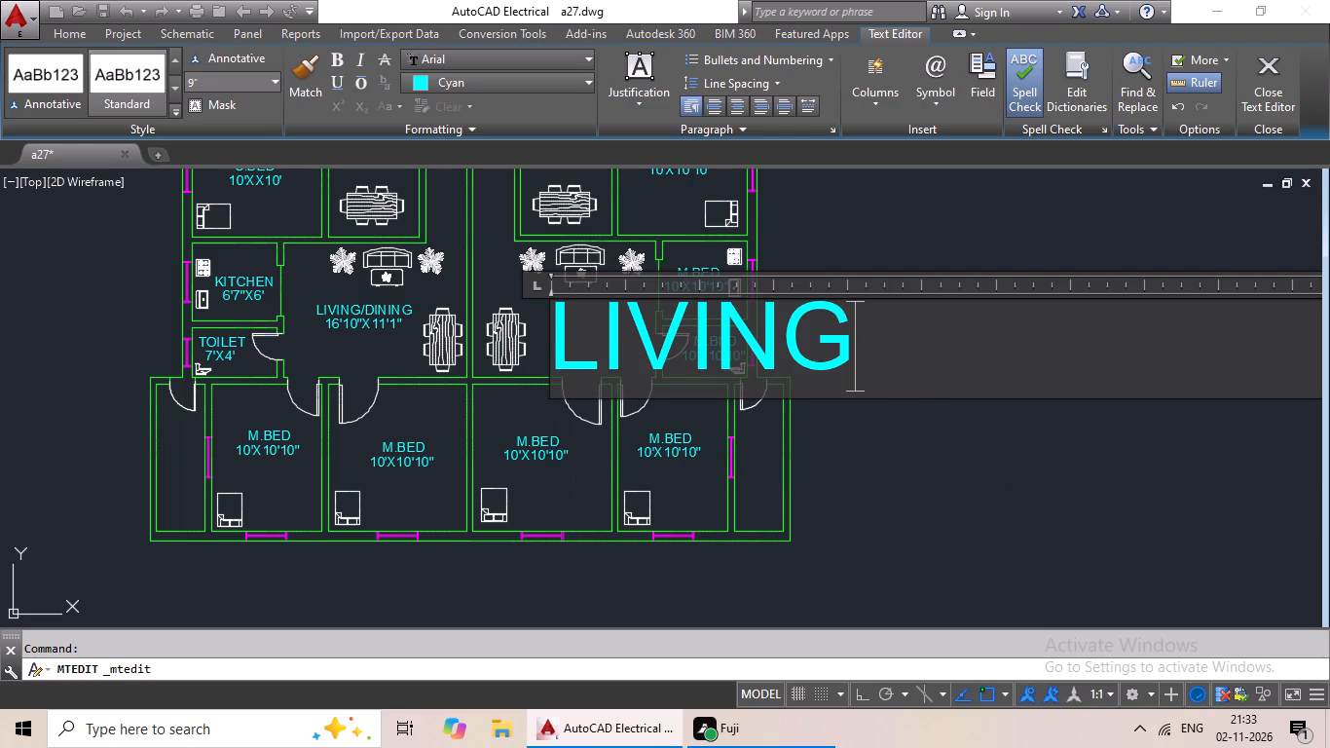
{"action": "type", "text": "/DINING"}
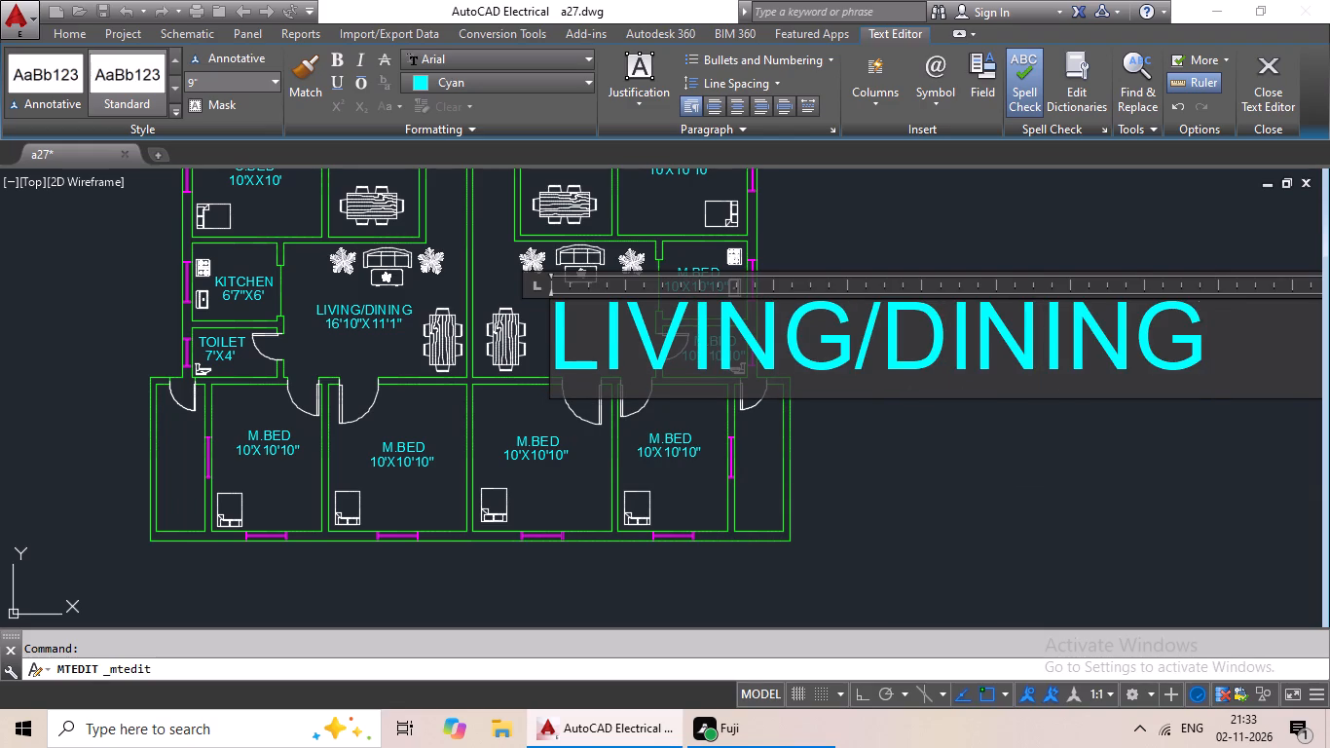
Add the size 16'10"X11'1" as a second line beneath LIVING/DINING, centre it with two leading spaces, and finish the text edit.
{"action": "key", "text": "Return"}
{"action": "type", "text": "16'"}
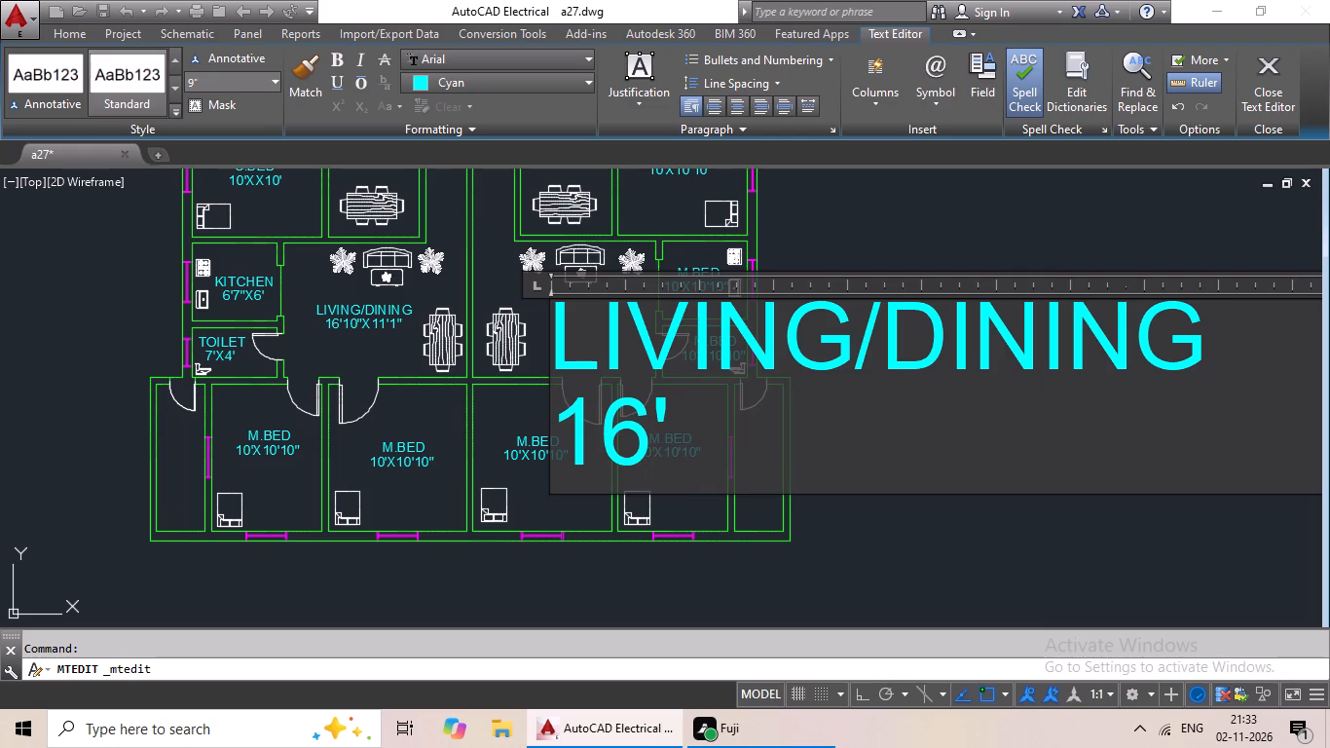
{"action": "type", "text": "10"}
{"action": "key", "text": "shift+quotedbl"}
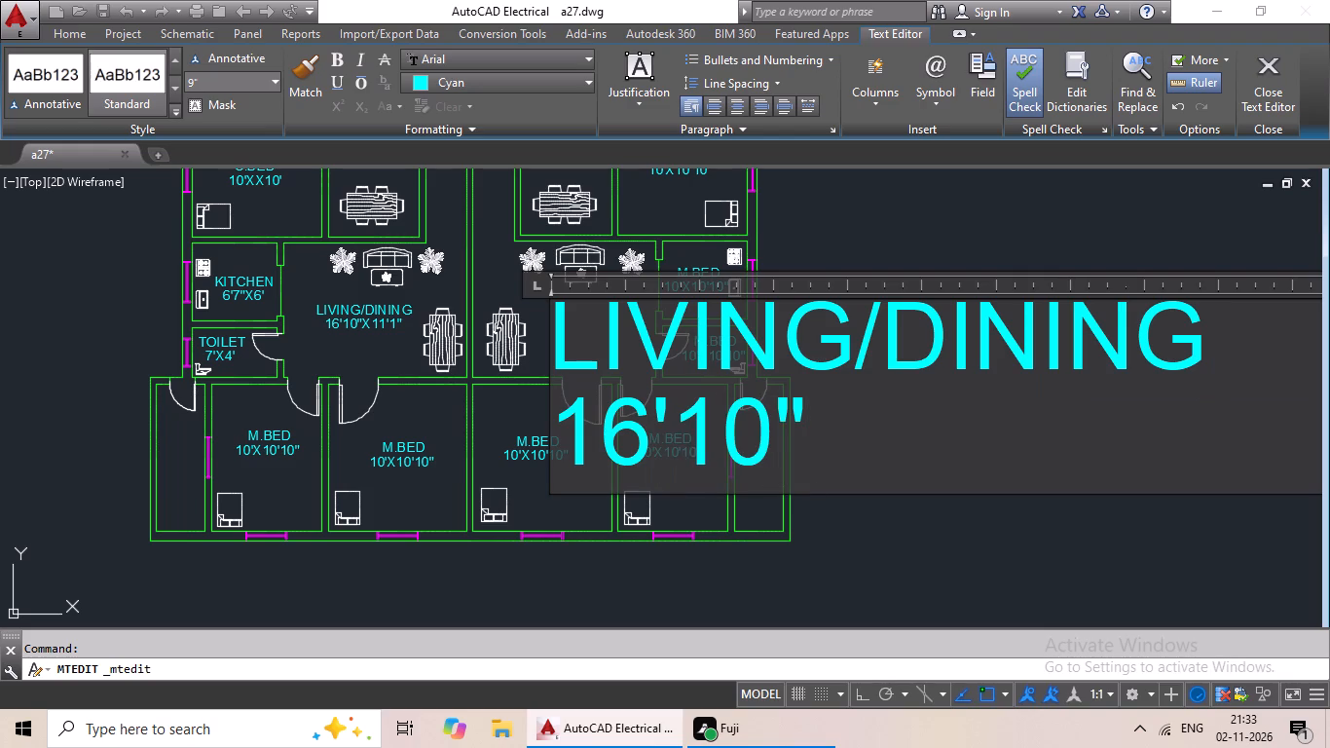
{"action": "key", "text": "shift+x"}
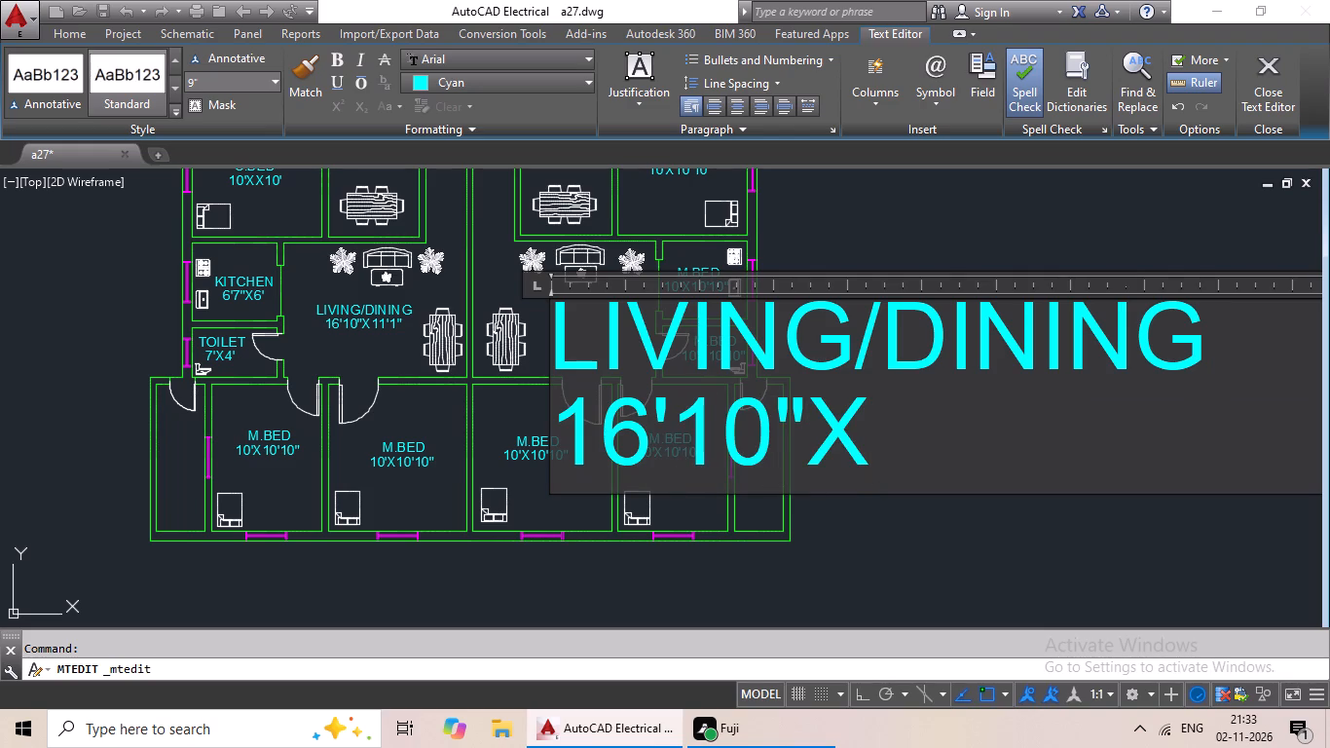
{"action": "type", "text": "11'1"}
{"action": "key", "text": "shift+quotedbl"}
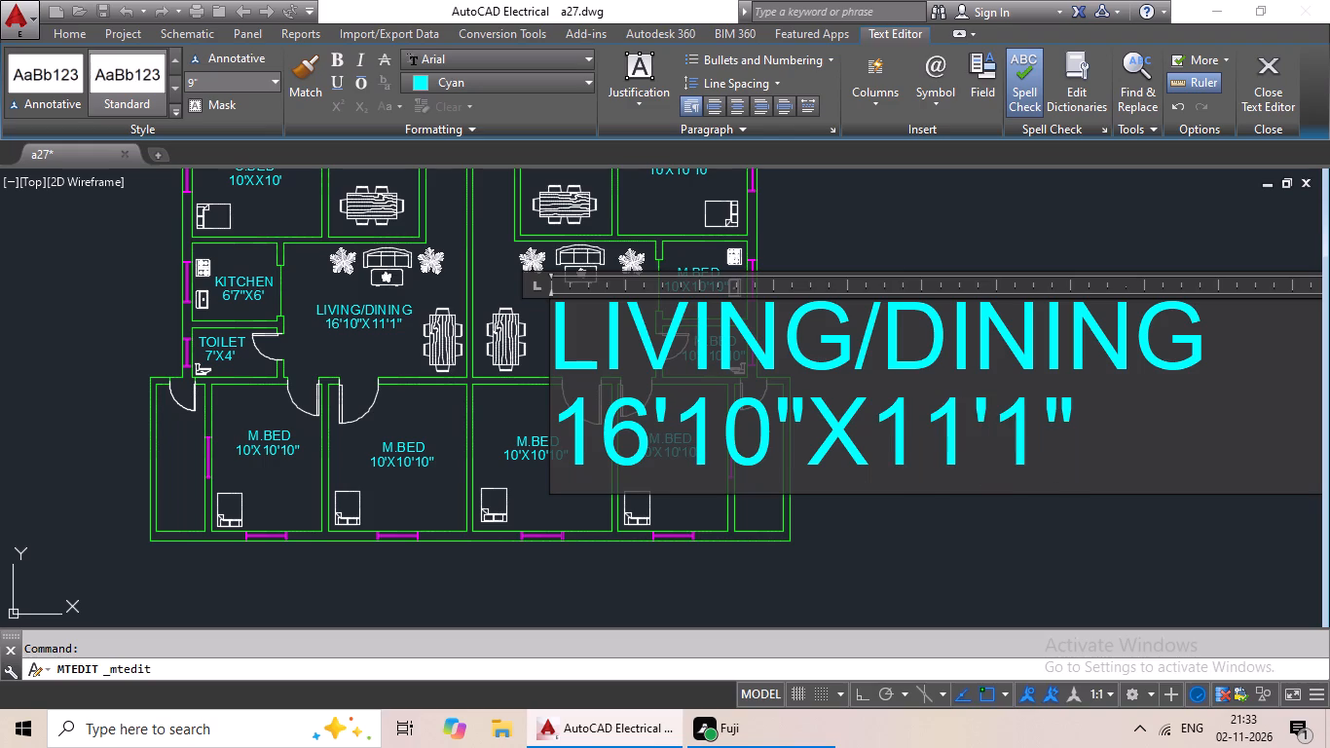
{"action": "left_click", "coordinate": [565, 410]}
{"action": "key", "text": "space"}
{"action": "key", "text": "space"}
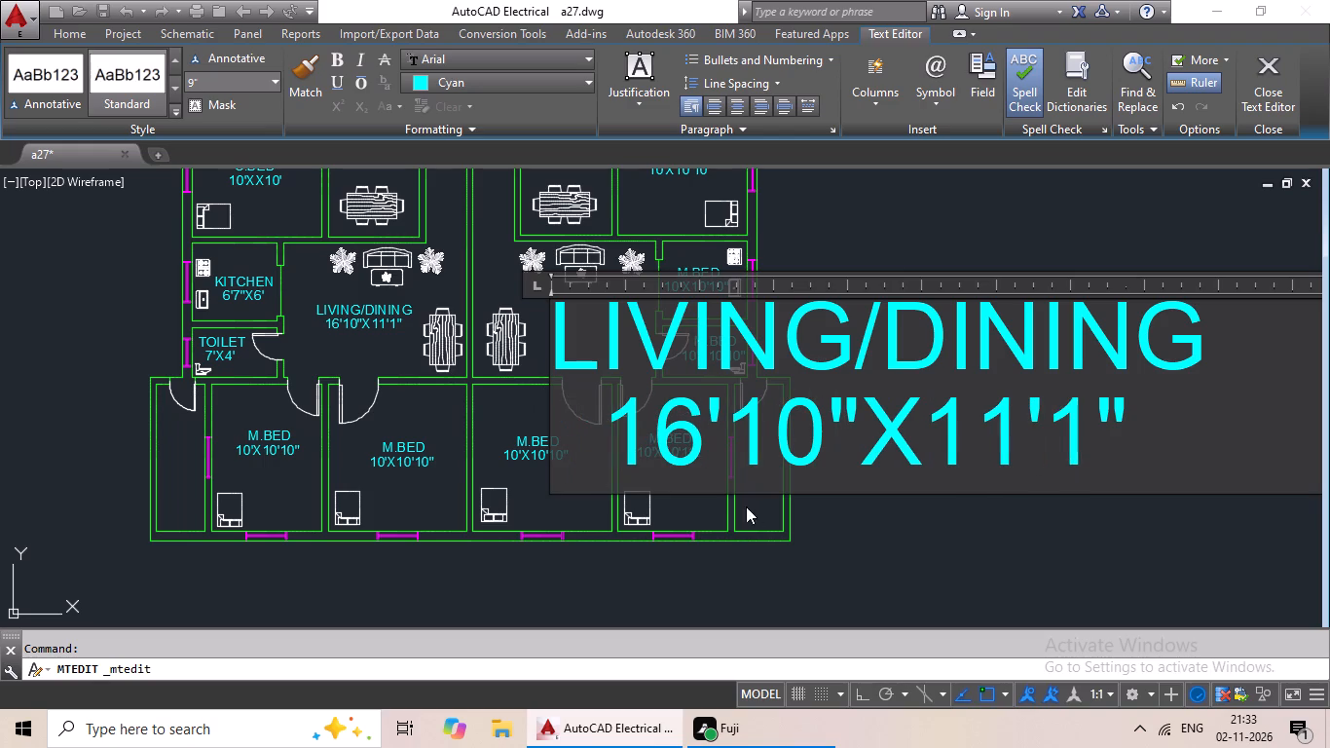
{"action": "left_click", "coordinate": [906, 556]}
Move the right-hand unit's LIVING/DINING label slightly toward the adjacent dining table so it sits centred beneath the sofa group.
{"action": "middle_click_drag", "start_coordinate": [912, 503], "coordinate": [821, 523]}
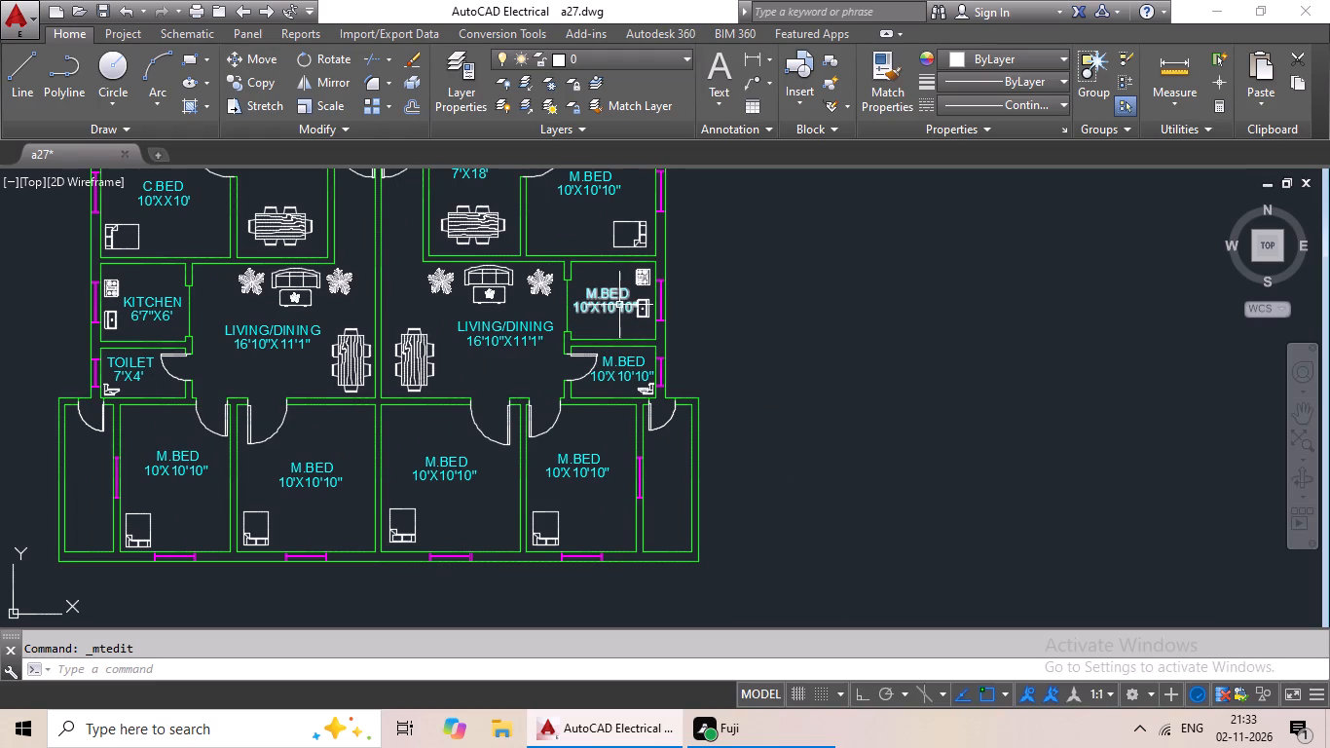
{"action": "left_click", "coordinate": [504, 322]}
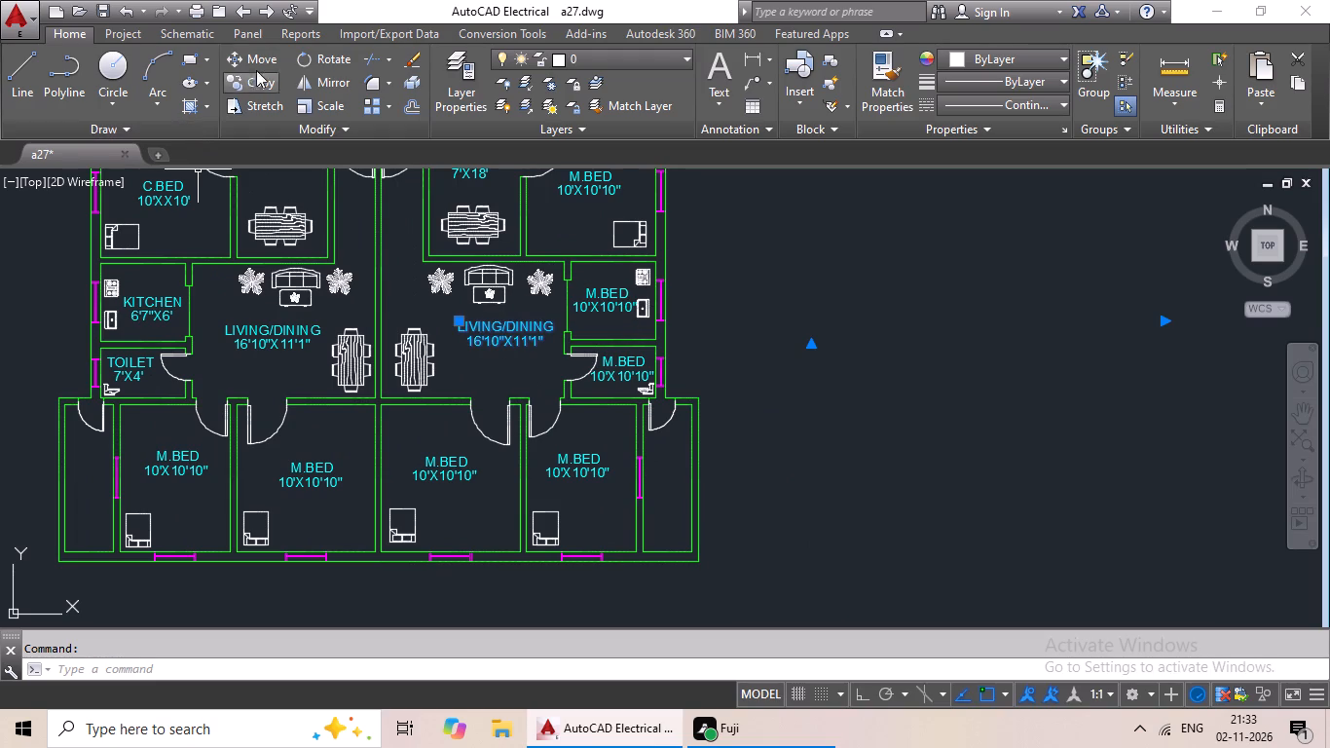
{"action": "left_click_drag", "start_coordinate": [262, 59], "coordinate": [267, 73]}
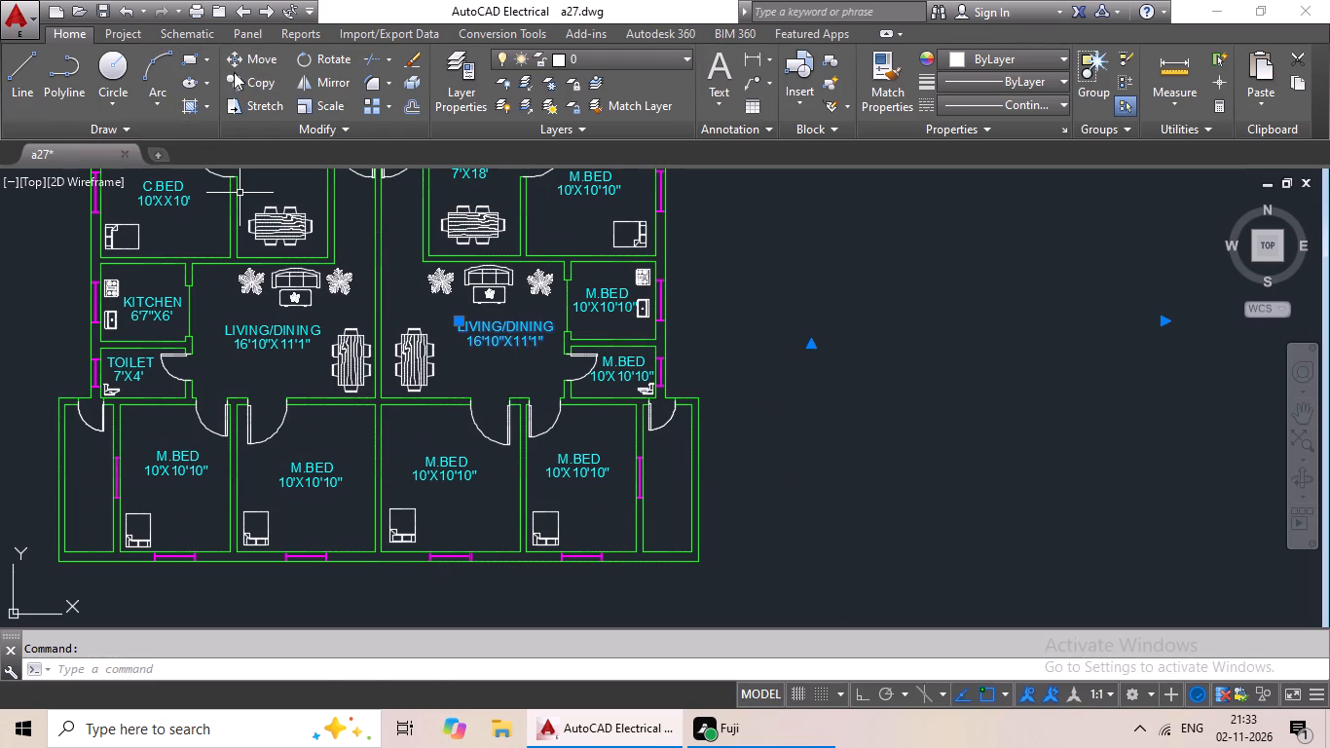
{"action": "left_click", "coordinate": [244, 62]}
{"action": "left_click_drag", "start_coordinate": [485, 331], "coordinate": [470, 340]}
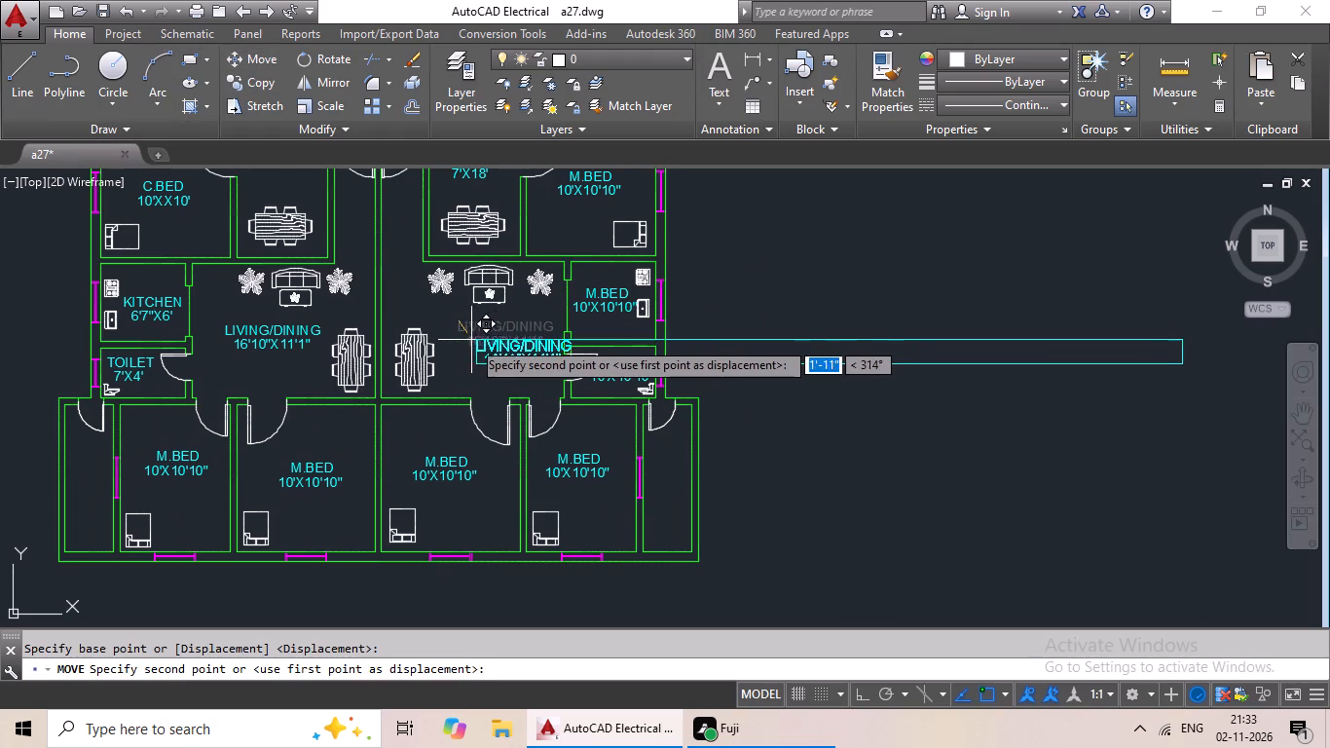
{"action": "left_click_drag", "start_coordinate": [470, 340], "coordinate": [446, 324]}
{"action": "left_click", "coordinate": [446, 324]}
Replace the text of the M.BED label in the right-hand unit's lower kitchen, beside the living area, with KITCHEN.
{"action": "middle_click_drag", "start_coordinate": [760, 345], "coordinate": [697, 364]}
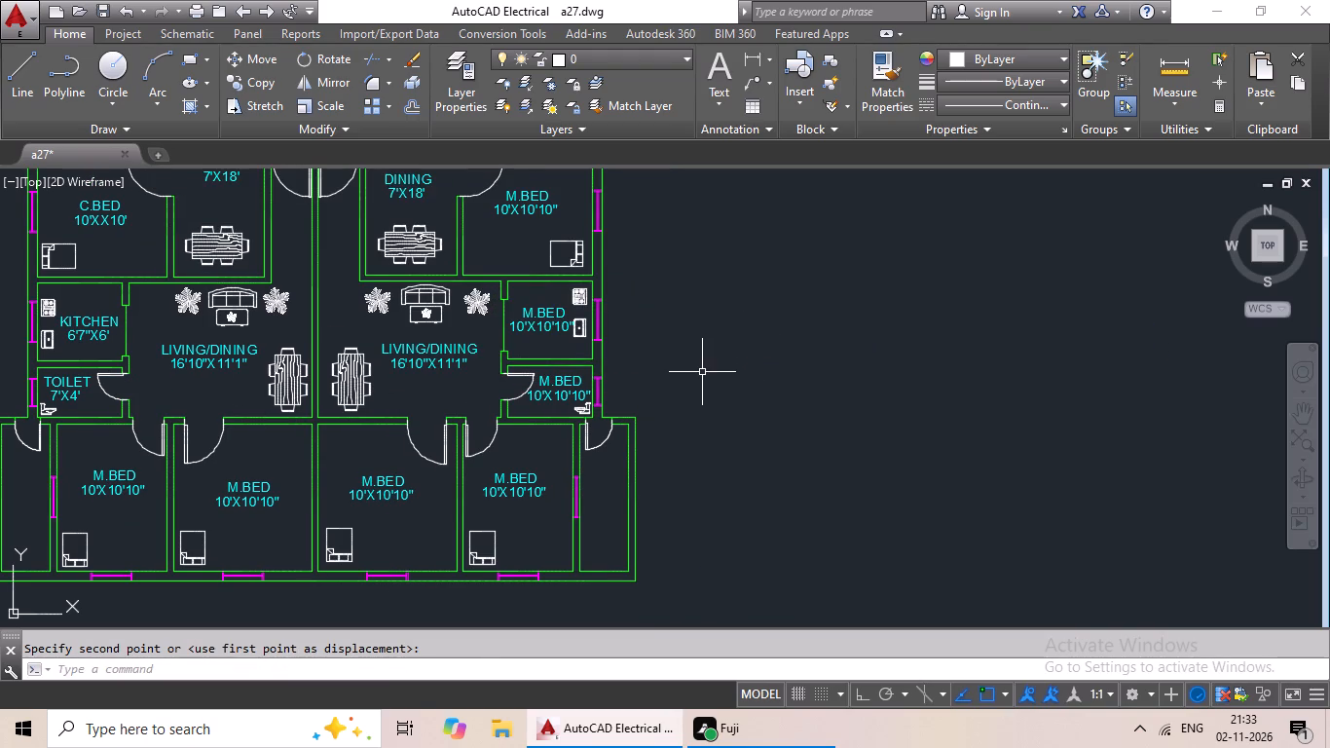
{"action": "double_click", "coordinate": [515, 322]}
{"action": "scroll", "coordinate": [561, 328], "scroll_direction": "up", "scroll_amount": 1}
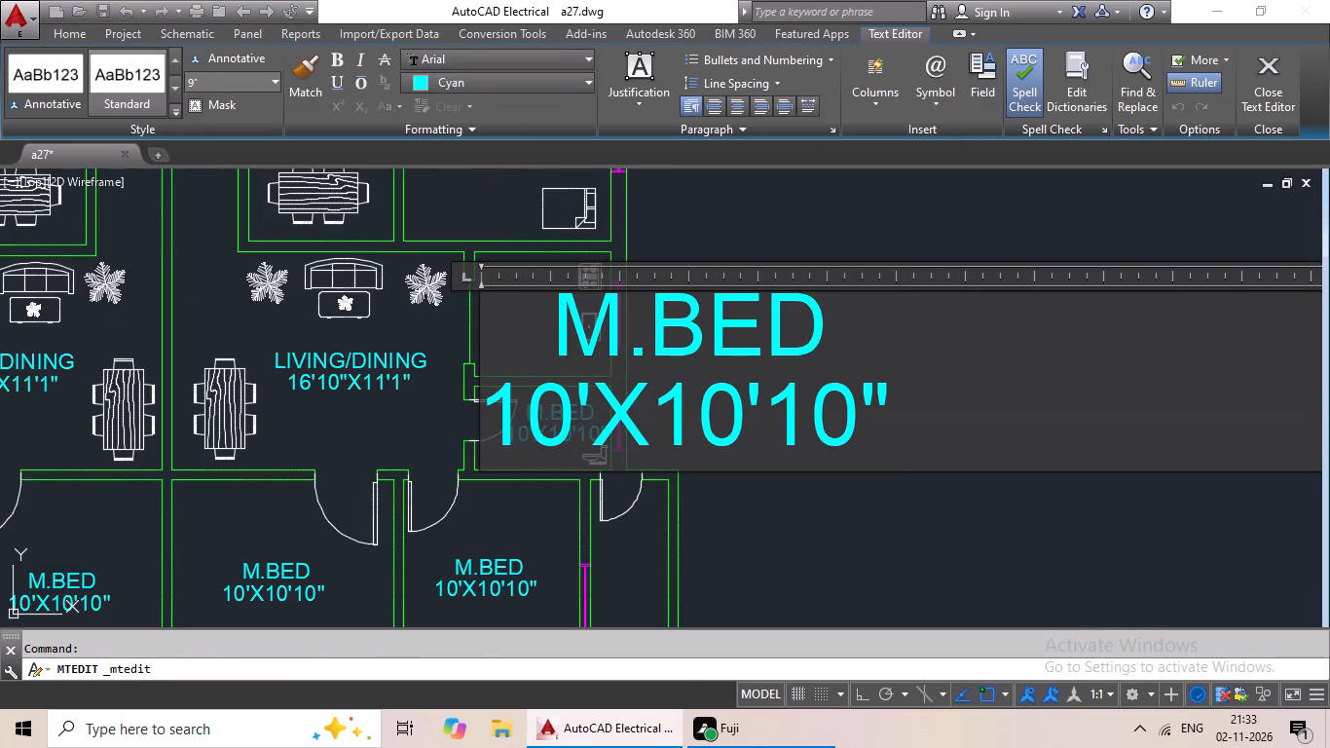
{"action": "left_click", "coordinate": [964, 397]}
{"action": "key", "text": "BackSpace"}
{"action": "key", "text": "BackSpace"}
{"action": "key", "text": "BackSpace"}
{"action": "key", "text": "BackSpace"}
{"action": "key", "text": "BackSpace"}
{"action": "key", "text": "BackSpace"}
{"action": "key", "text": "BackSpace"}
{"action": "key", "text": "BackSpace"}
{"action": "key", "text": "BackSpace"}
{"action": "key", "text": "BackSpace"}
{"action": "key", "text": "BackSpace"}
{"action": "key", "text": "BackSpace"}
{"action": "key", "text": "BackSpace"}
{"action": "key", "text": "BackSpace"}
{"action": "key", "text": "BackSpace"}
{"action": "key", "text": "BackSpace"}
{"action": "key", "text": "BackSpace"}
{"action": "key", "text": "BackSpace"}
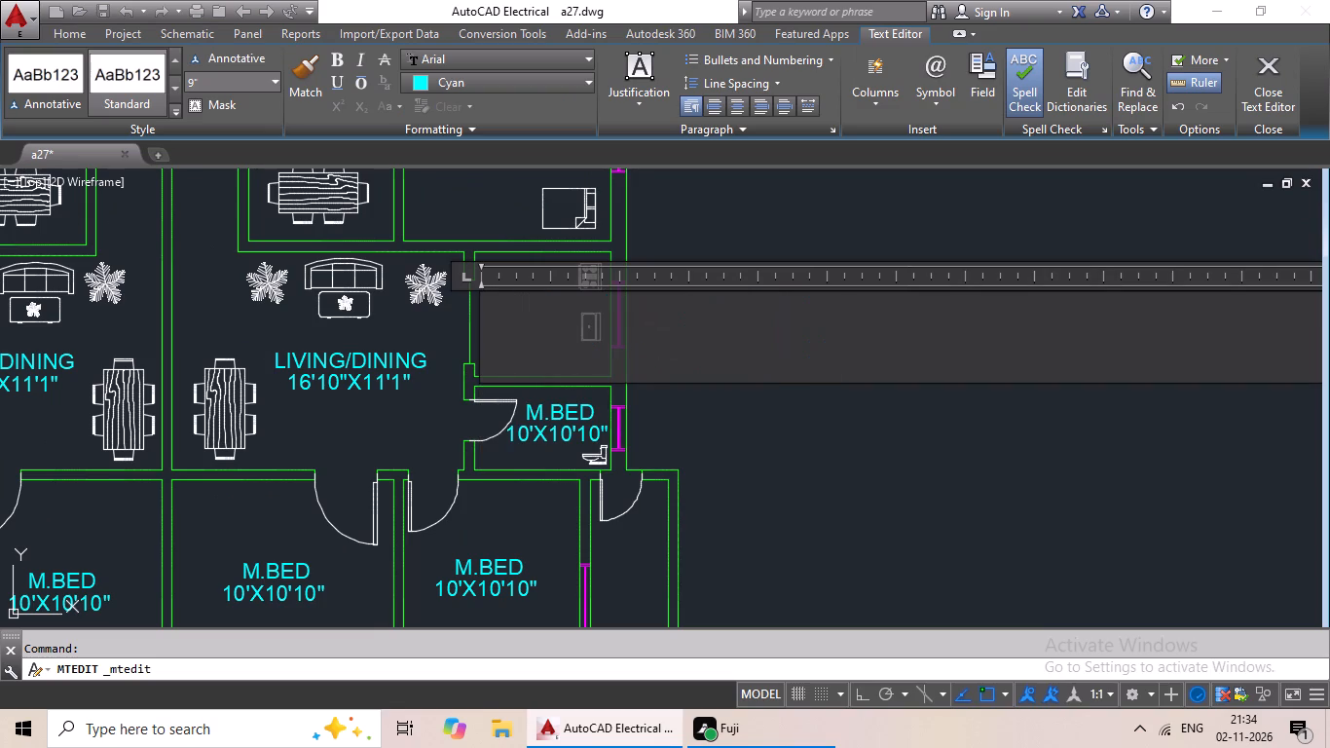
{"action": "key", "text": "BackSpace"}
{"action": "type", "text": "KITC"}
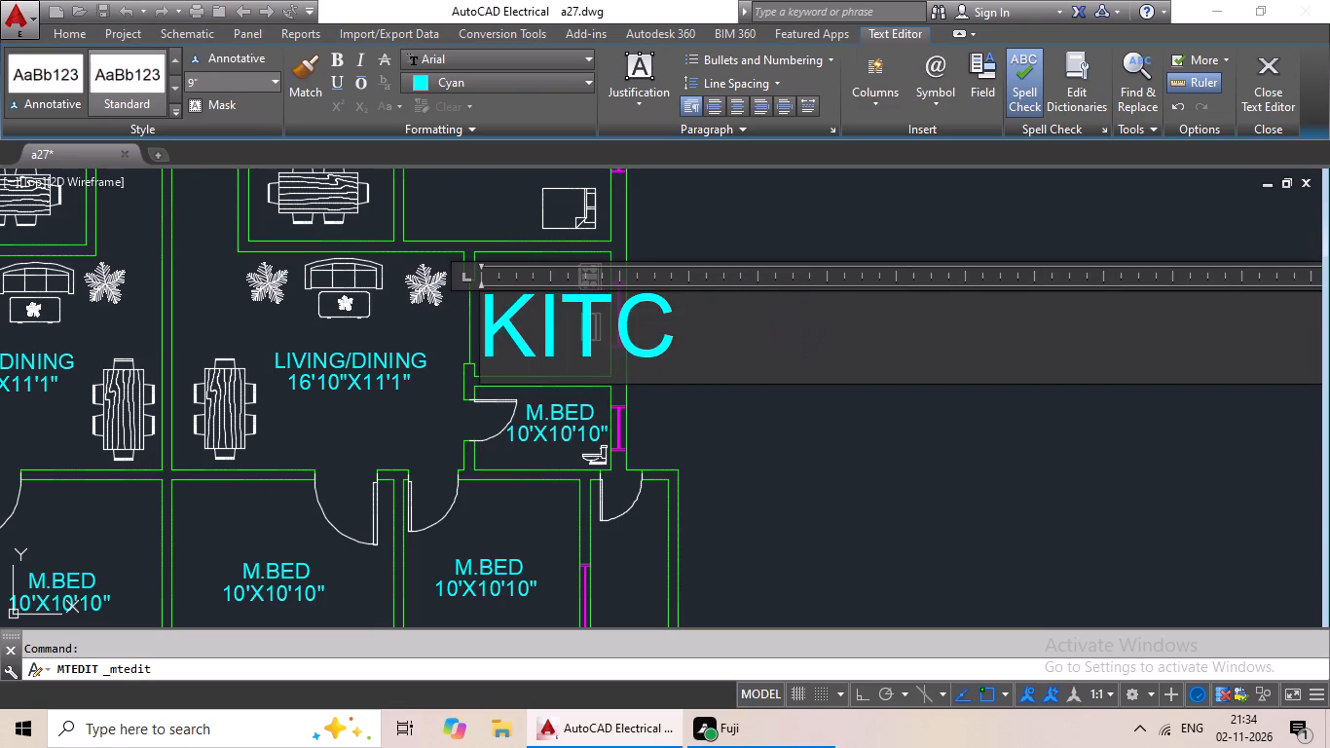
{"action": "type", "text": "HE"}
{"action": "key", "text": "shift+n"}
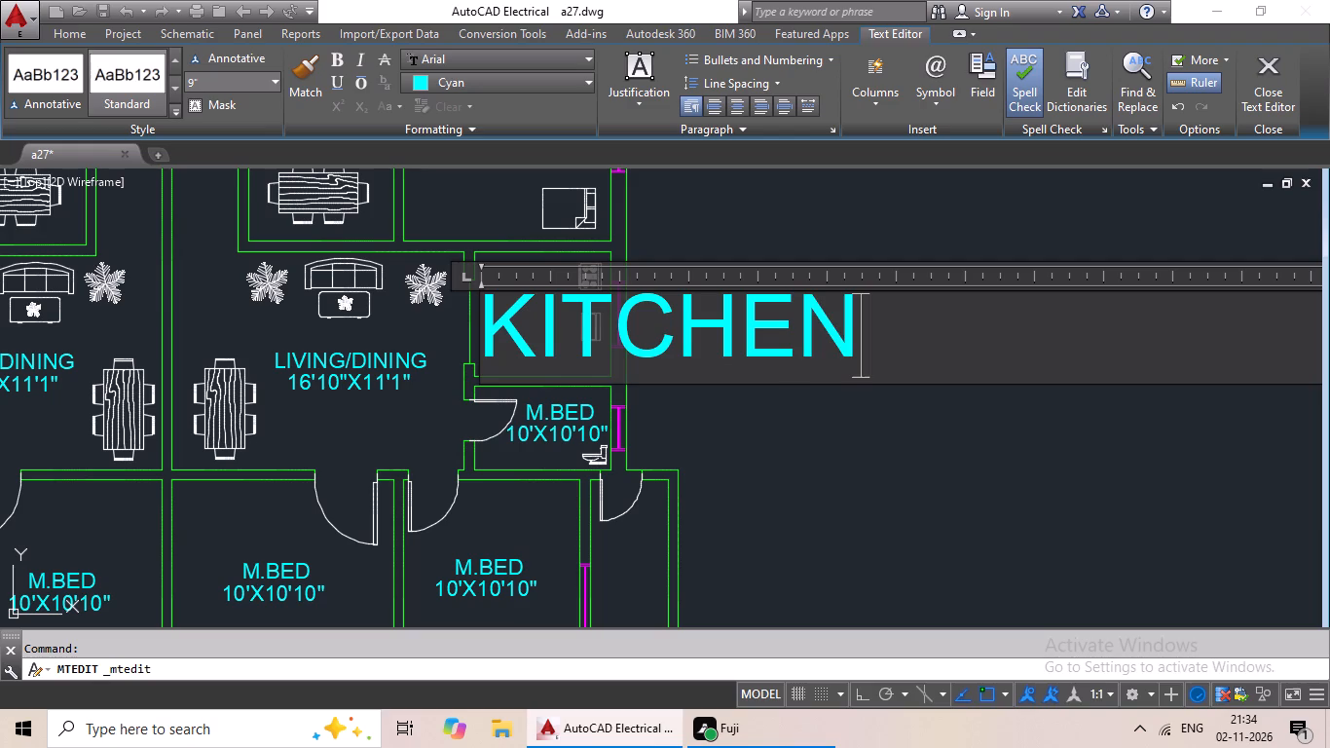
Add the size 6'7"X6' as a second line beneath KITCHEN, centre it with two leading spaces, and finish the text edit.
{"action": "key", "text": "Return"}
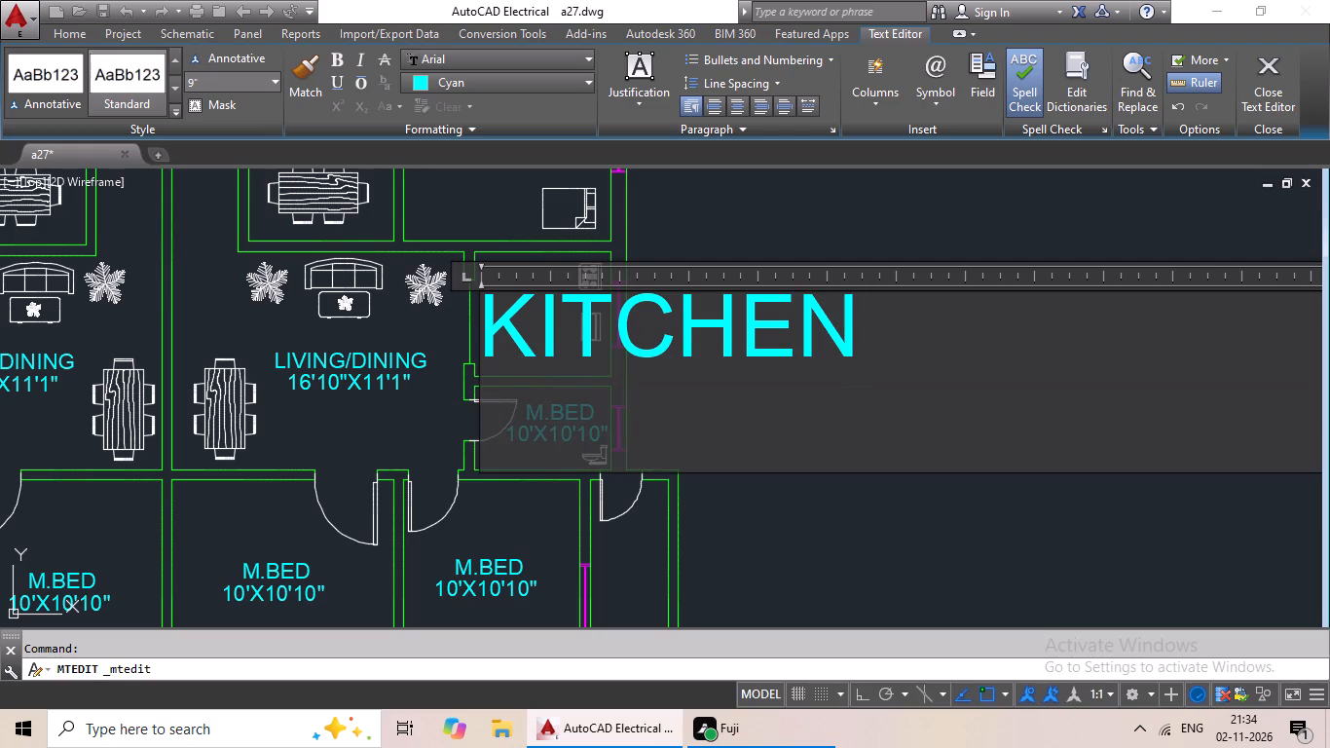
{"action": "type", "text": "6'7"}
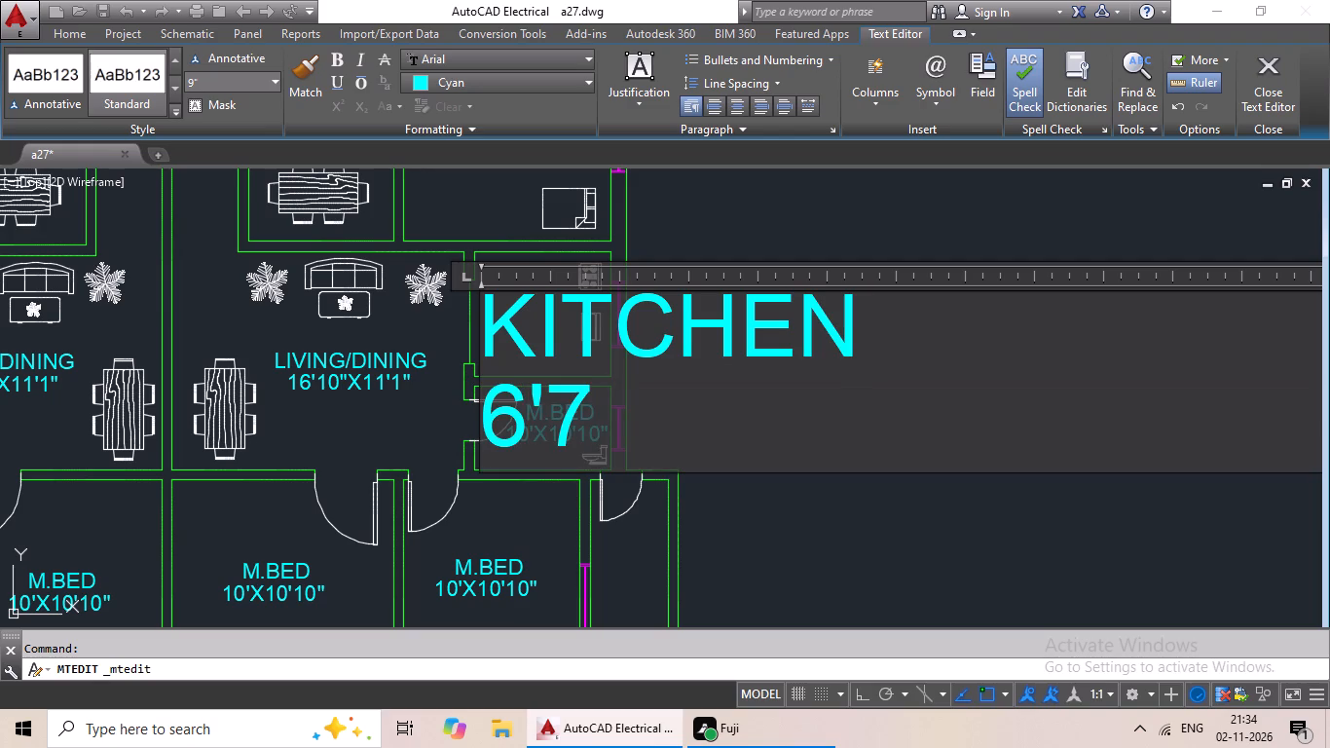
{"action": "key", "text": "shift+quotedbl"}
{"action": "key", "text": "shift+x"}
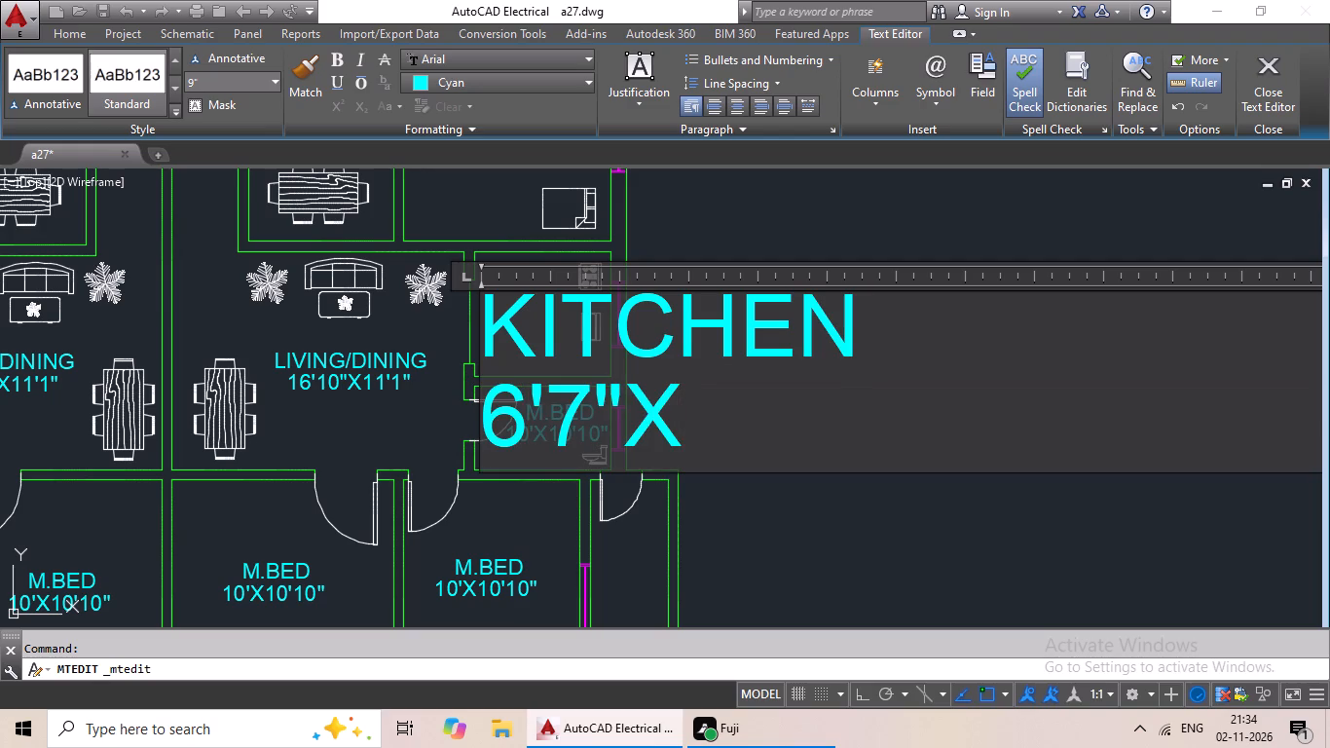
{"action": "type", "text": "6'"}
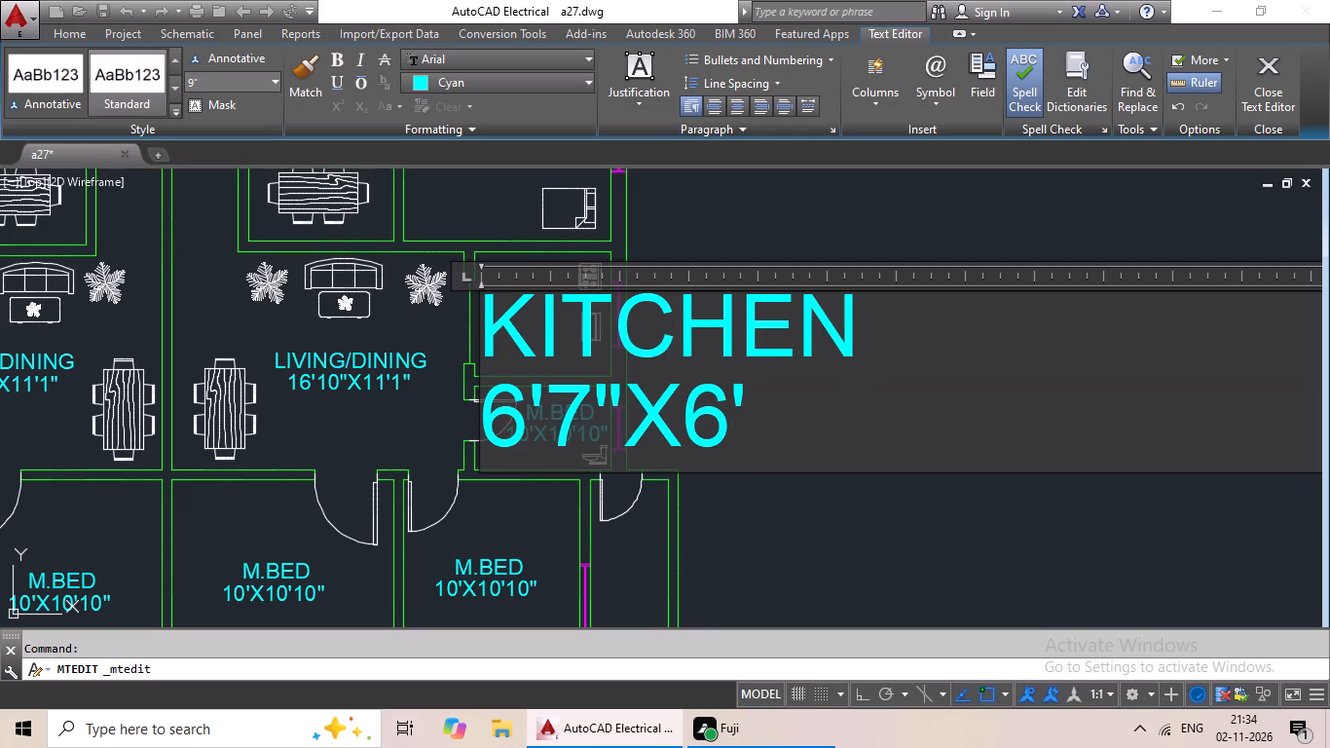
{"action": "left_click", "coordinate": [485, 420]}
{"action": "key", "text": "space"}
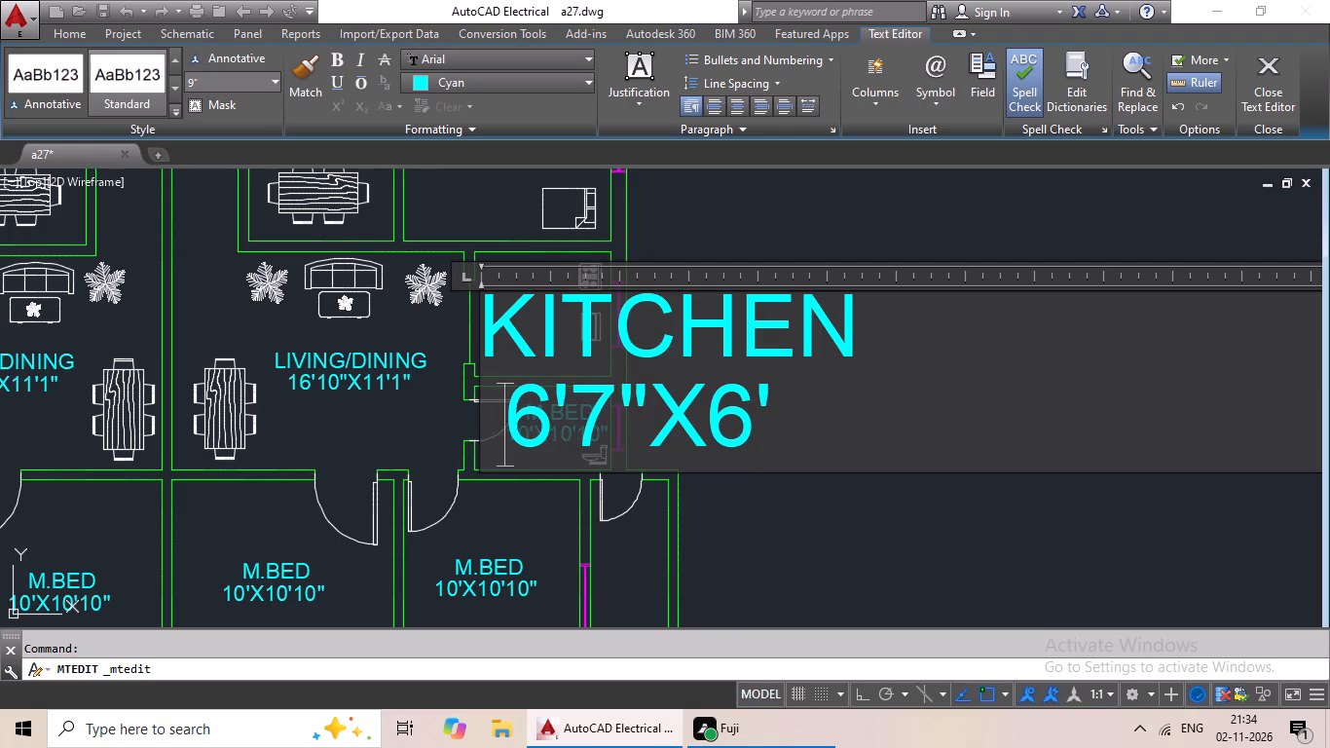
{"action": "key", "text": "space"}
{"action": "left_click", "coordinate": [743, 222]}
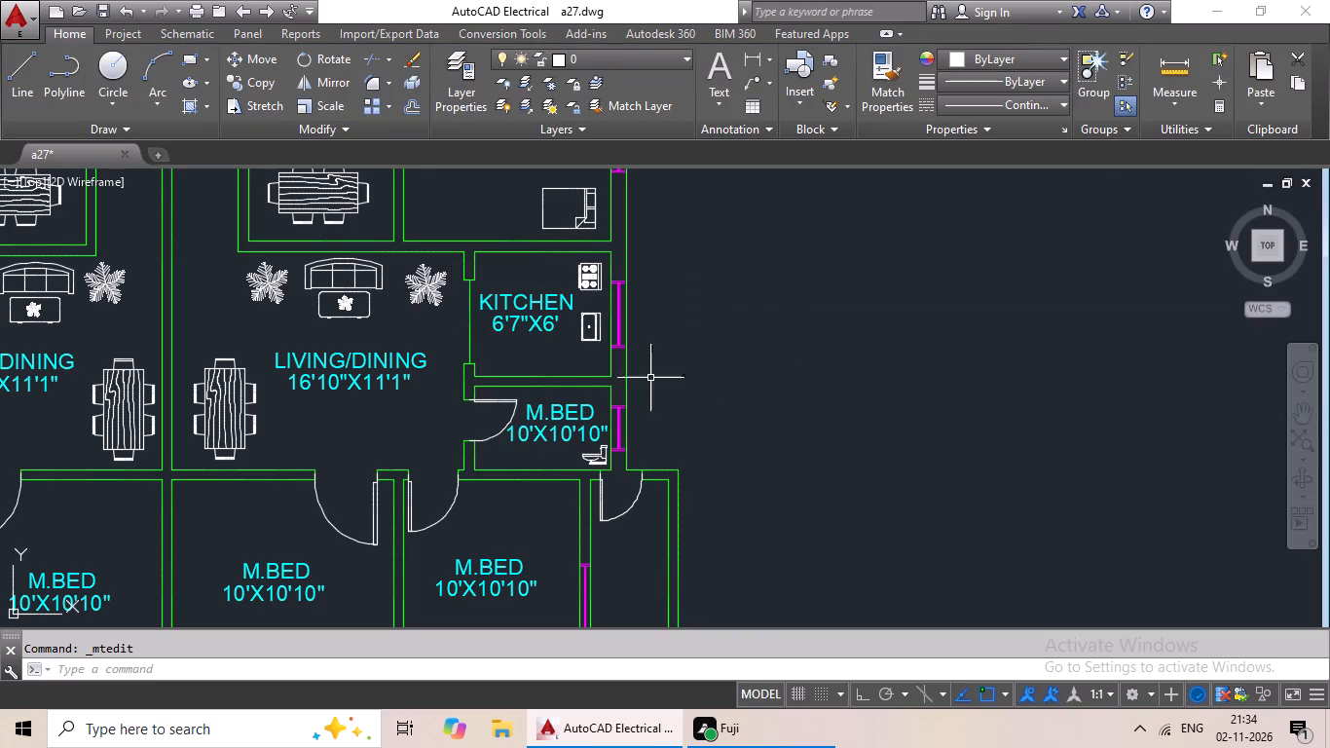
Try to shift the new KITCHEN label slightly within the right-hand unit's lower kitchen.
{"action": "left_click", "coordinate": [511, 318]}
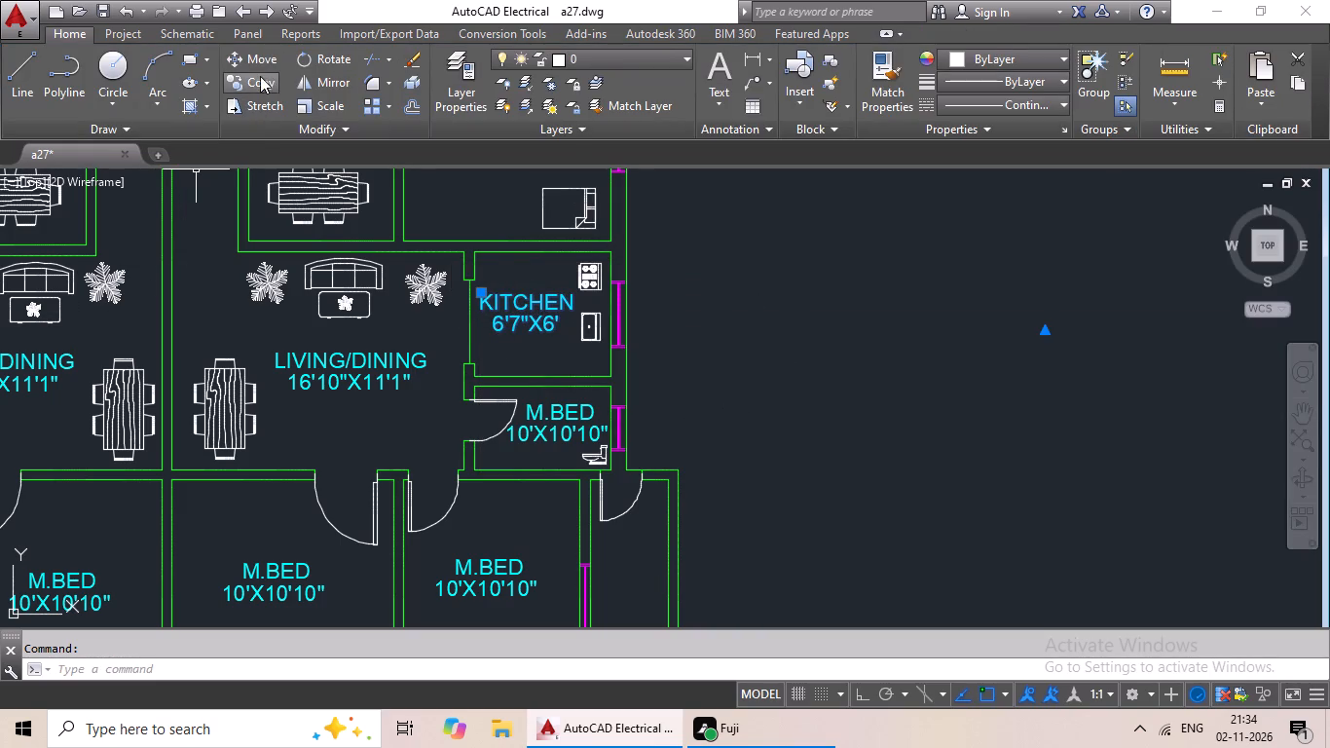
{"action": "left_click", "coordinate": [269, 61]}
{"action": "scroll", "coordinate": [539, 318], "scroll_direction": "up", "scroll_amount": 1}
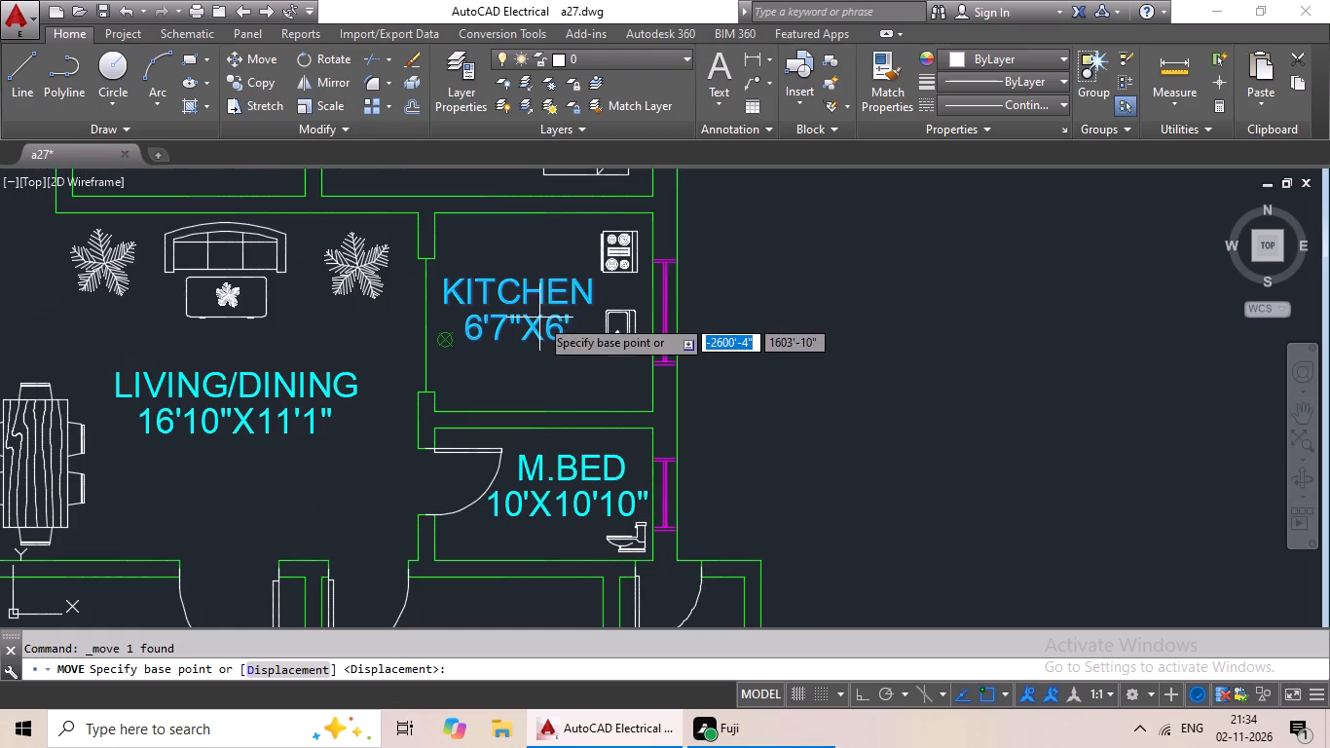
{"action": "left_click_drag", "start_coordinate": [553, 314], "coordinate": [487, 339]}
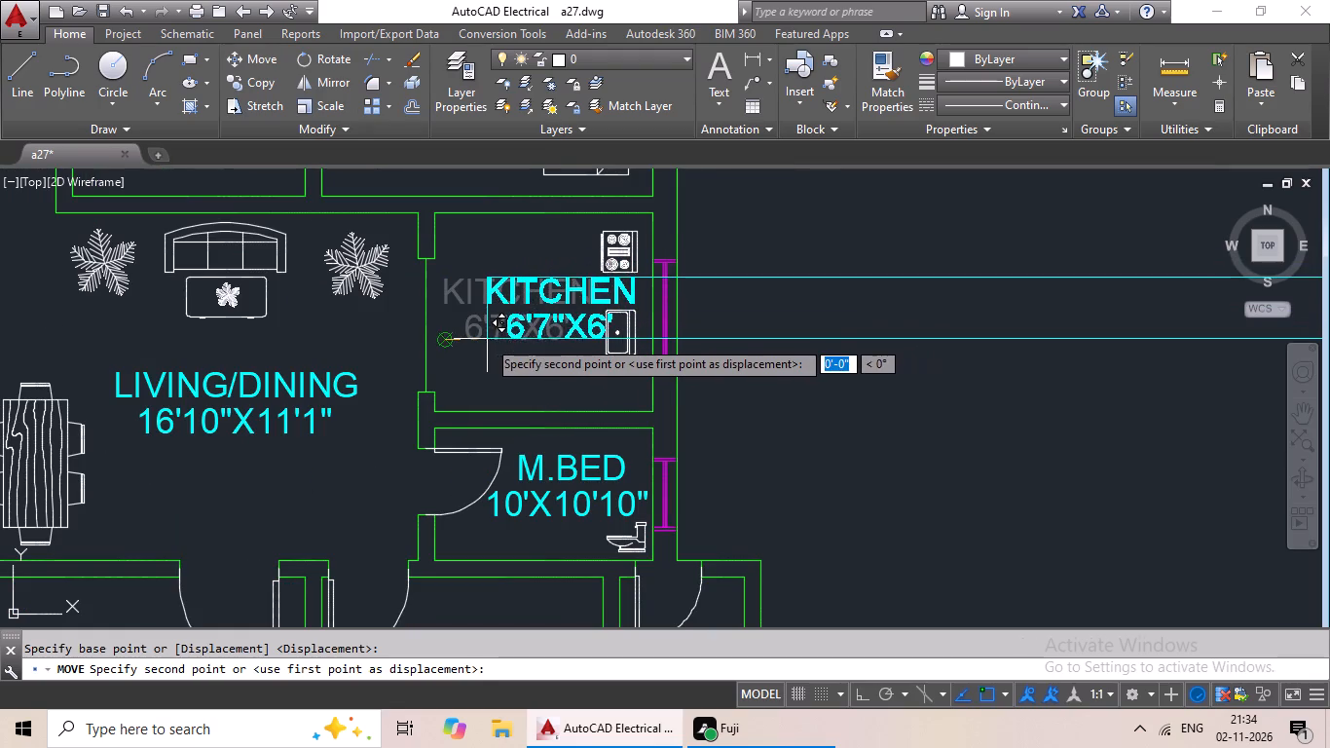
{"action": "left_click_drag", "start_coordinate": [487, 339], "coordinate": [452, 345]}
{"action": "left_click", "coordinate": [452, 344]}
Replace the text of the M.BED label in the small room below the right-hand unit's lower kitchen with TOILET.
{"action": "middle_click_drag", "start_coordinate": [538, 381], "coordinate": [586, 368]}
{"action": "scroll", "coordinate": [589, 368], "scroll_direction": "down", "scroll_amount": 1}
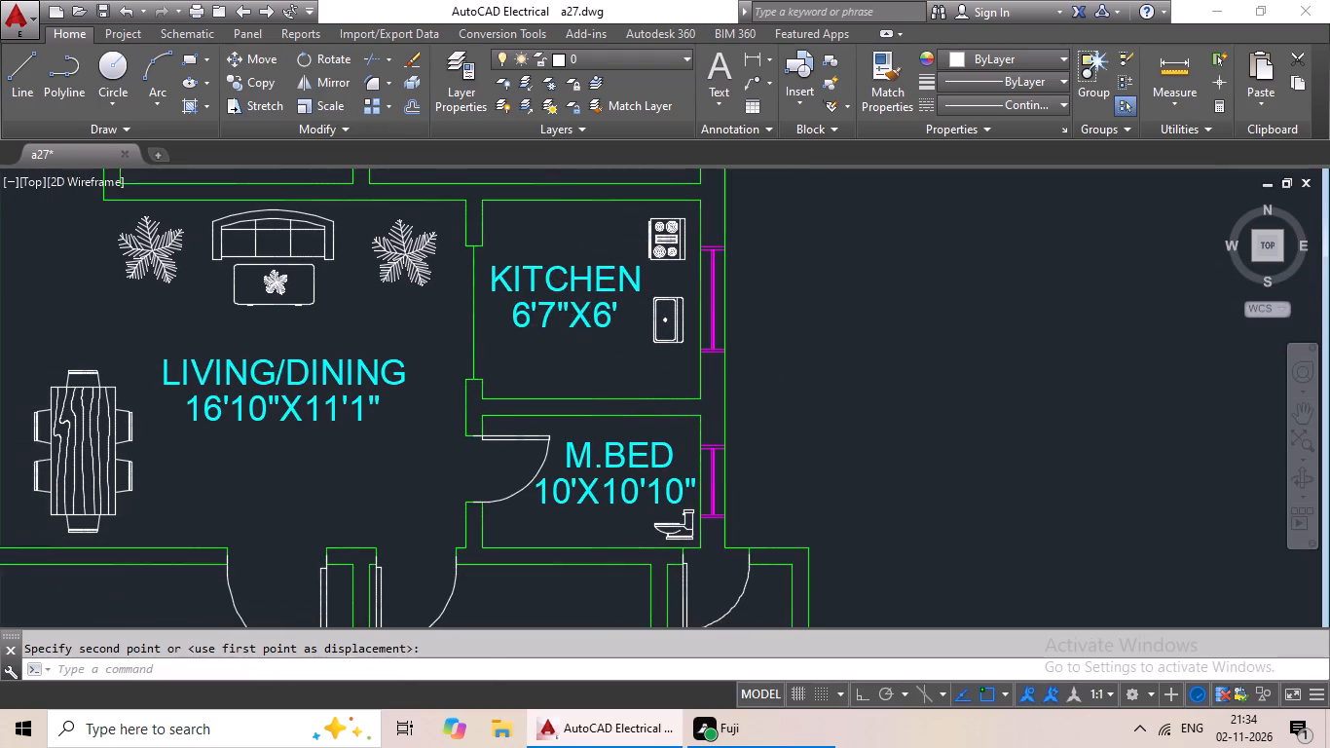
{"action": "middle_click_drag", "start_coordinate": [592, 372], "coordinate": [619, 312]}
{"action": "double_click", "coordinate": [635, 379]}
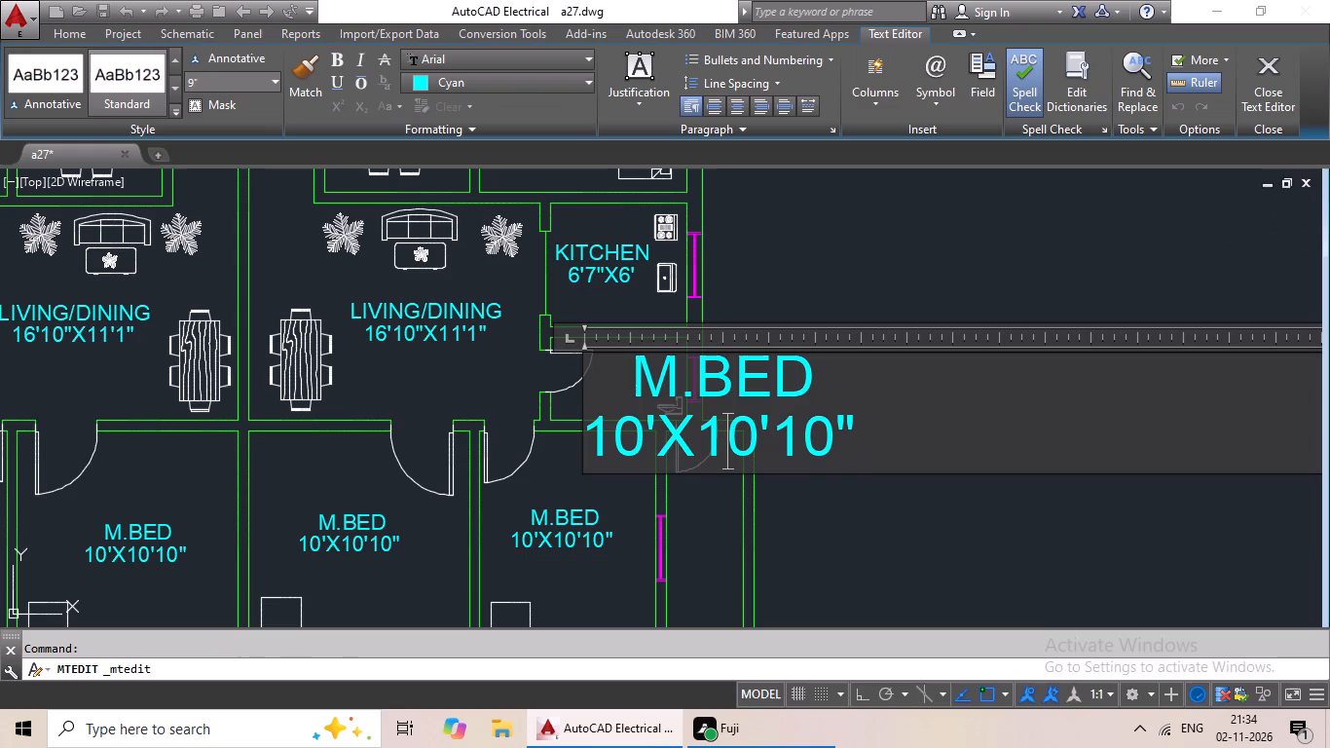
{"action": "left_click", "coordinate": [934, 454]}
{"action": "key", "text": "BackSpace"}
{"action": "key", "text": "BackSpace"}
{"action": "key", "text": "BackSpace"}
{"action": "key", "text": "BackSpace"}
{"action": "key", "text": "BackSpace"}
{"action": "key", "text": "BackSpace"}
{"action": "key", "text": "BackSpace"}
{"action": "key", "text": "BackSpace"}
{"action": "key", "text": "BackSpace"}
{"action": "key", "text": "BackSpace"}
{"action": "key", "text": "BackSpace"}
{"action": "key", "text": "BackSpace"}
{"action": "key", "text": "BackSpace"}
{"action": "key", "text": "BackSpace"}
{"action": "key", "text": "BackSpace"}
{"action": "key", "text": "BackSpace"}
{"action": "key", "text": "BackSpace"}
{"action": "key", "text": "BackSpace"}
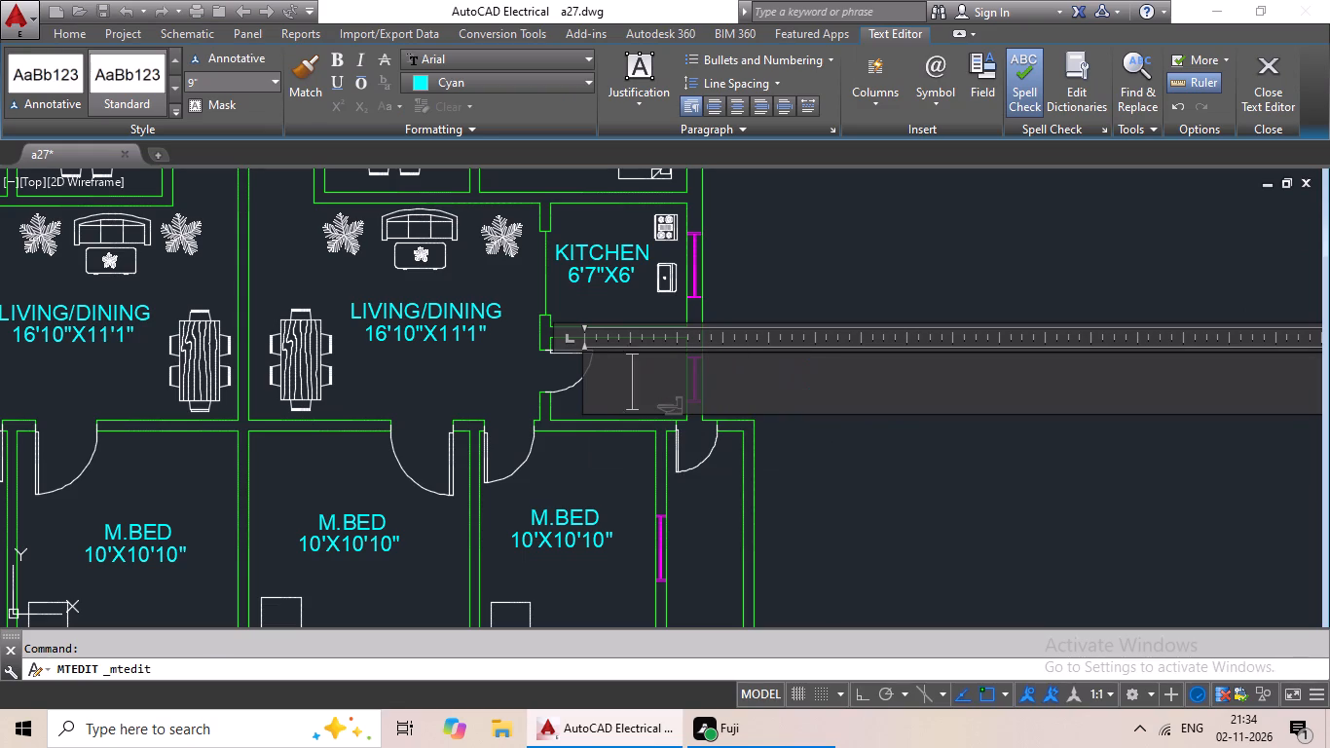
{"action": "key", "text": "BackSpace"}
{"action": "type", "text": "TOILET"}
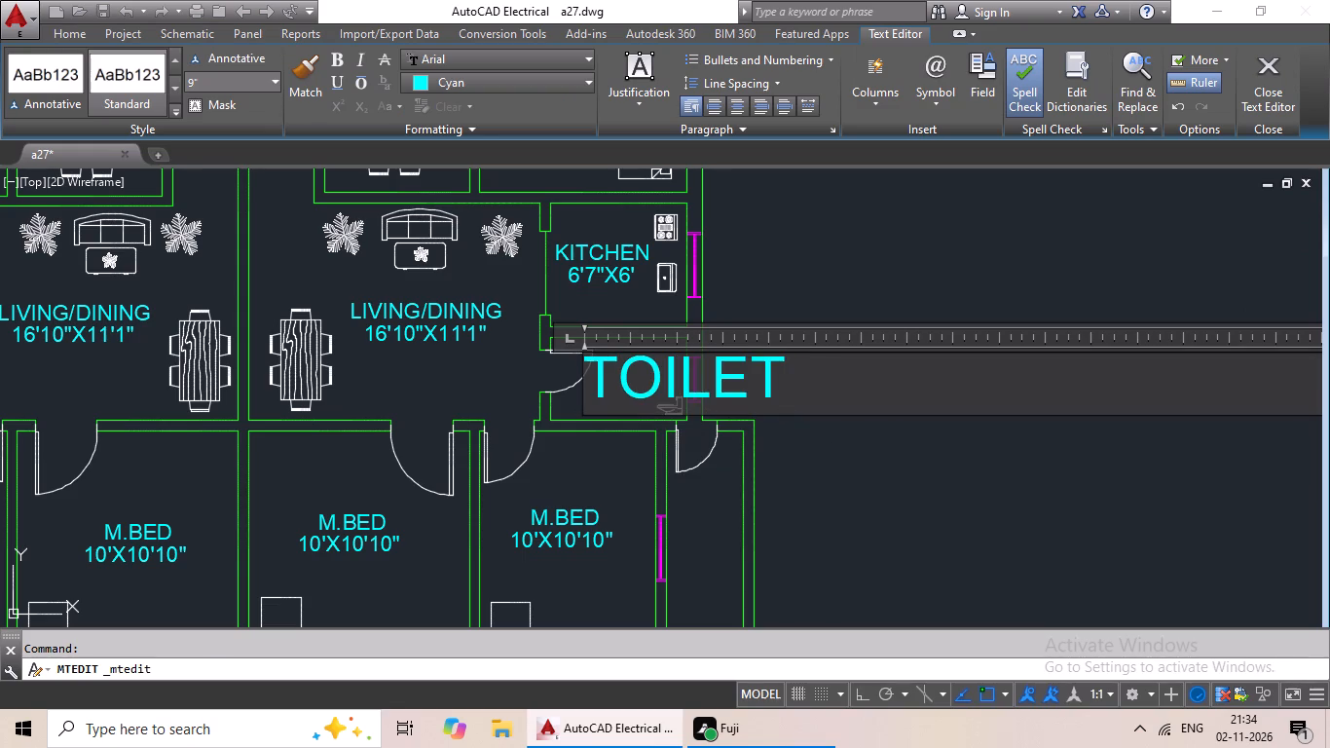
Add the size 7'X4' as a second line beneath TOILET, centre it with three leading spaces, and finish the text edit.
{"action": "key", "text": "Return"}
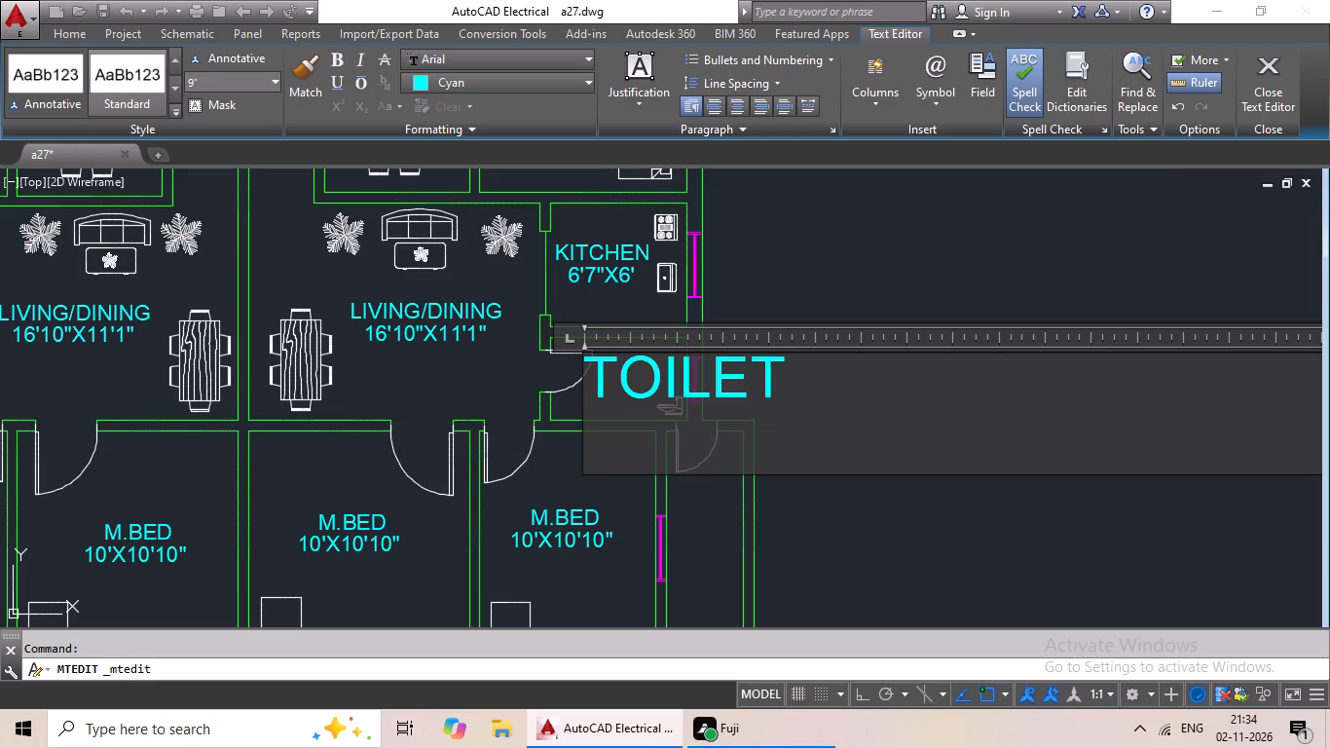
{"action": "type", "text": "7'X4'"}
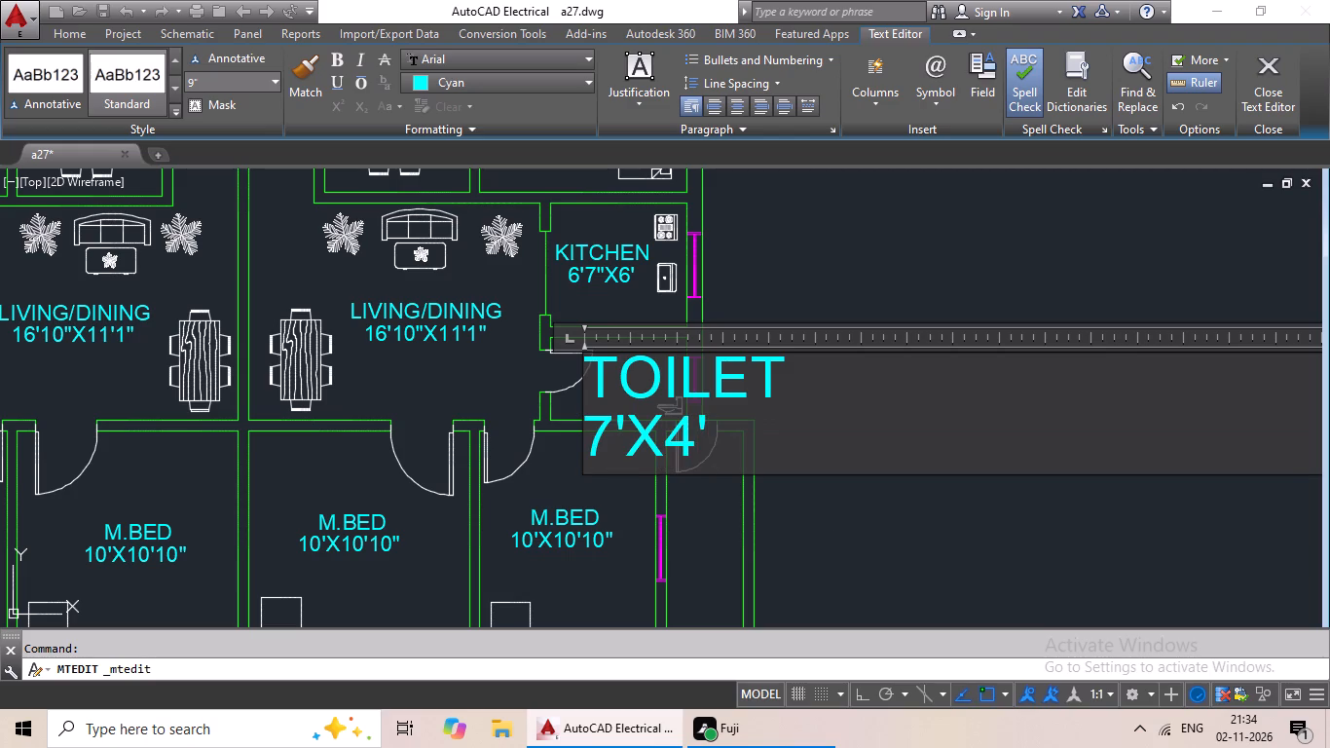
{"action": "left_click", "coordinate": [590, 427]}
{"action": "key", "text": "space"}
{"action": "key", "text": "space"}
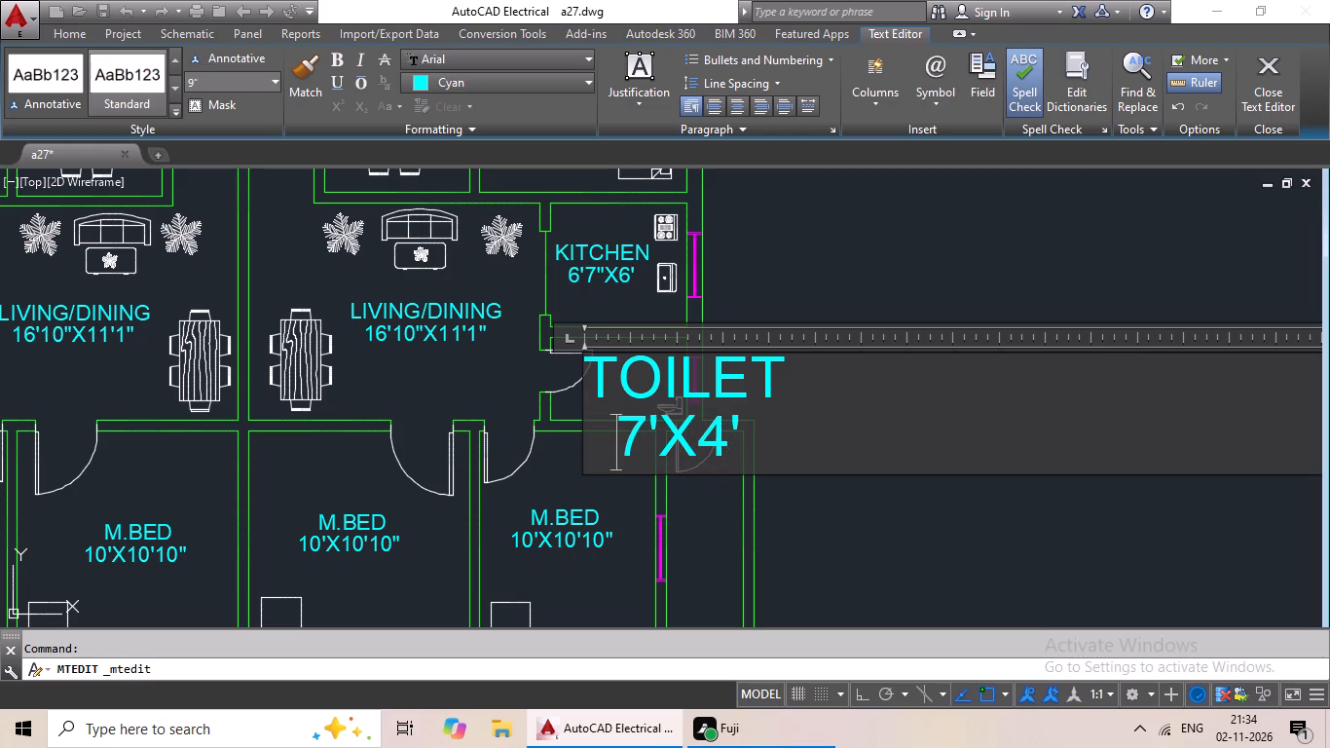
{"action": "key", "text": "space"}
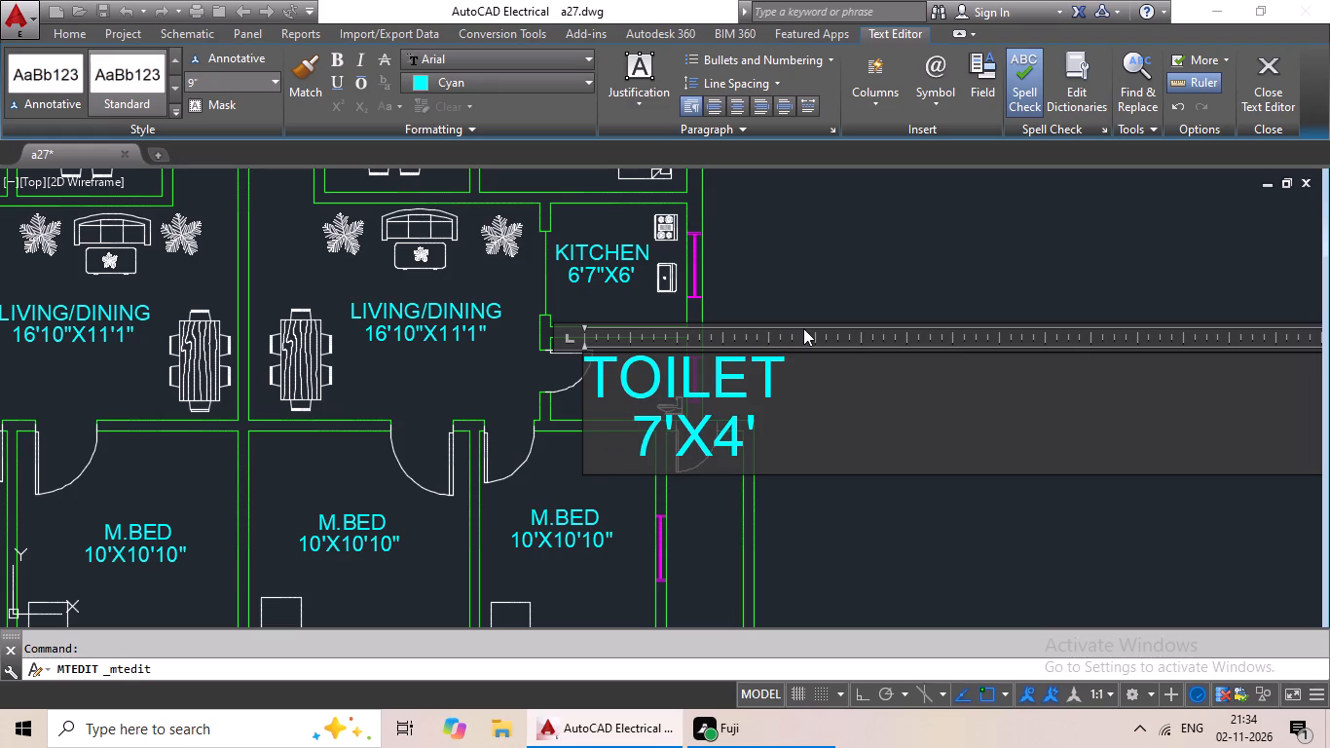
{"action": "left_click", "coordinate": [805, 327]}
{"action": "left_click", "coordinate": [819, 314]}
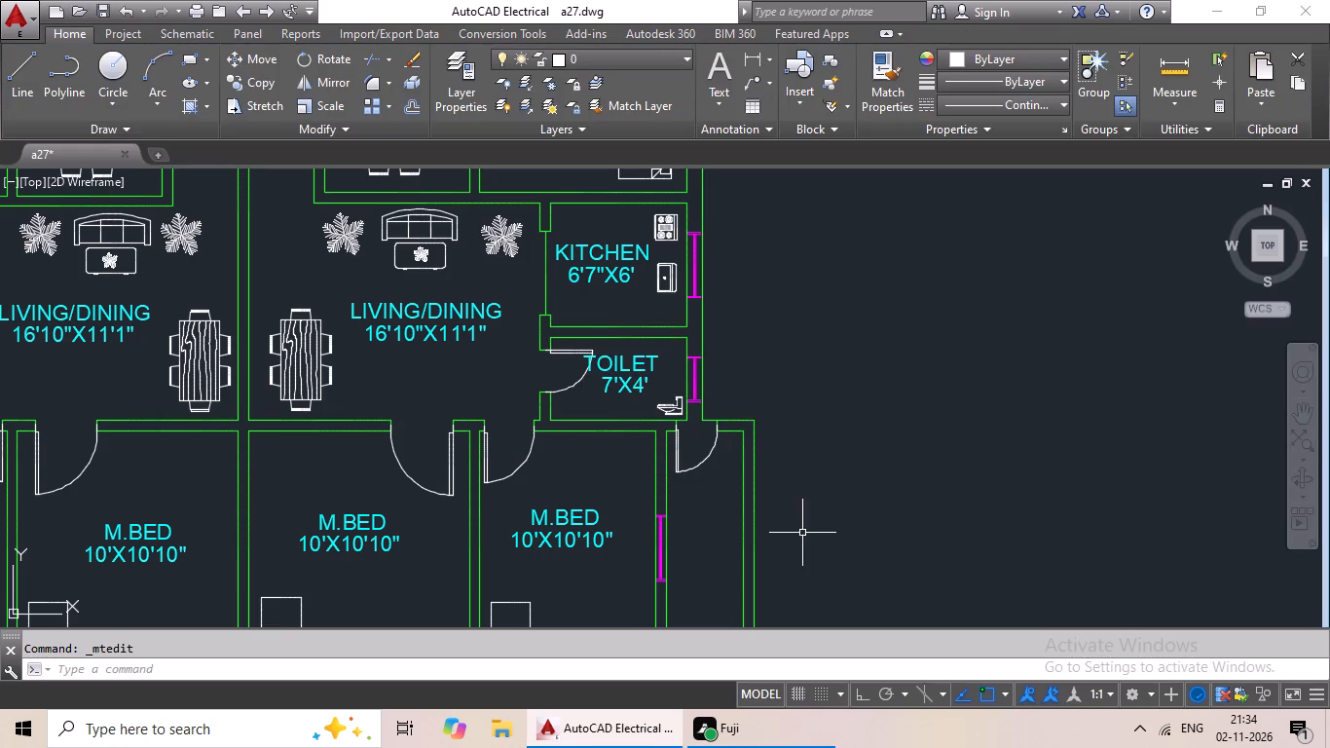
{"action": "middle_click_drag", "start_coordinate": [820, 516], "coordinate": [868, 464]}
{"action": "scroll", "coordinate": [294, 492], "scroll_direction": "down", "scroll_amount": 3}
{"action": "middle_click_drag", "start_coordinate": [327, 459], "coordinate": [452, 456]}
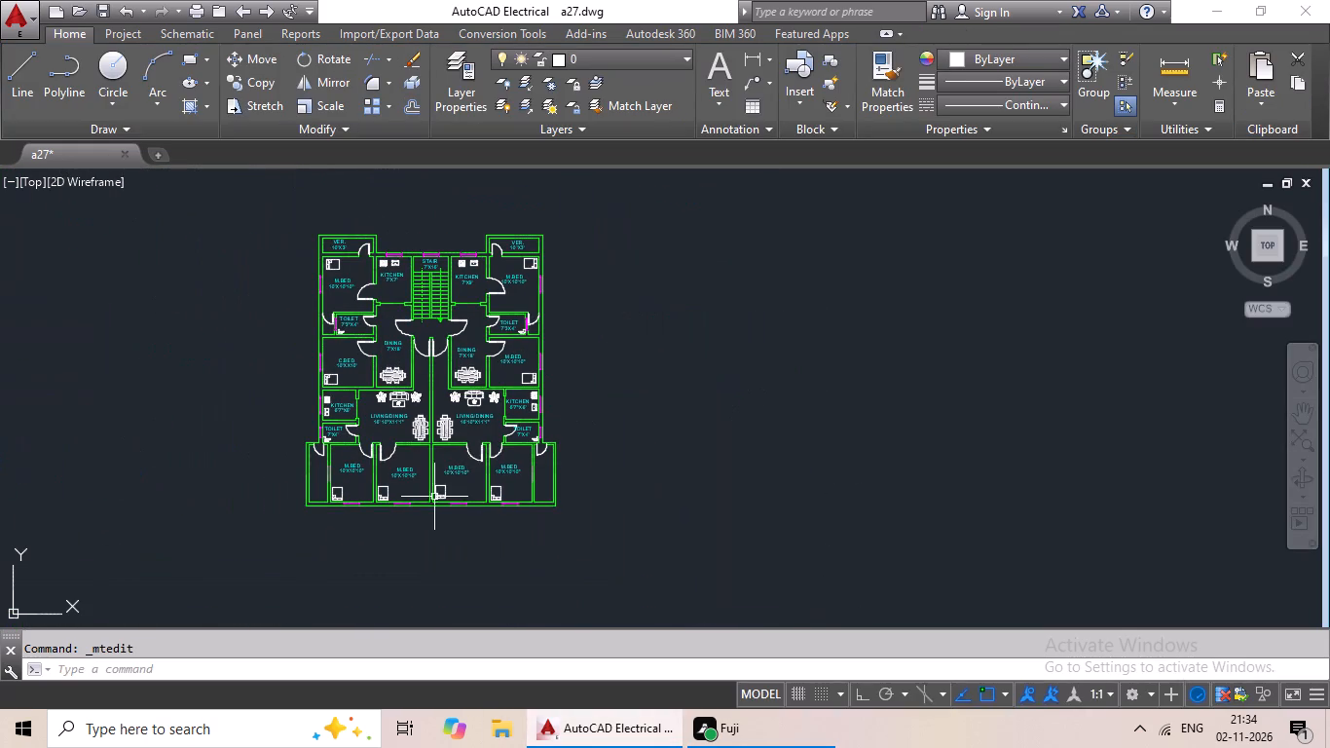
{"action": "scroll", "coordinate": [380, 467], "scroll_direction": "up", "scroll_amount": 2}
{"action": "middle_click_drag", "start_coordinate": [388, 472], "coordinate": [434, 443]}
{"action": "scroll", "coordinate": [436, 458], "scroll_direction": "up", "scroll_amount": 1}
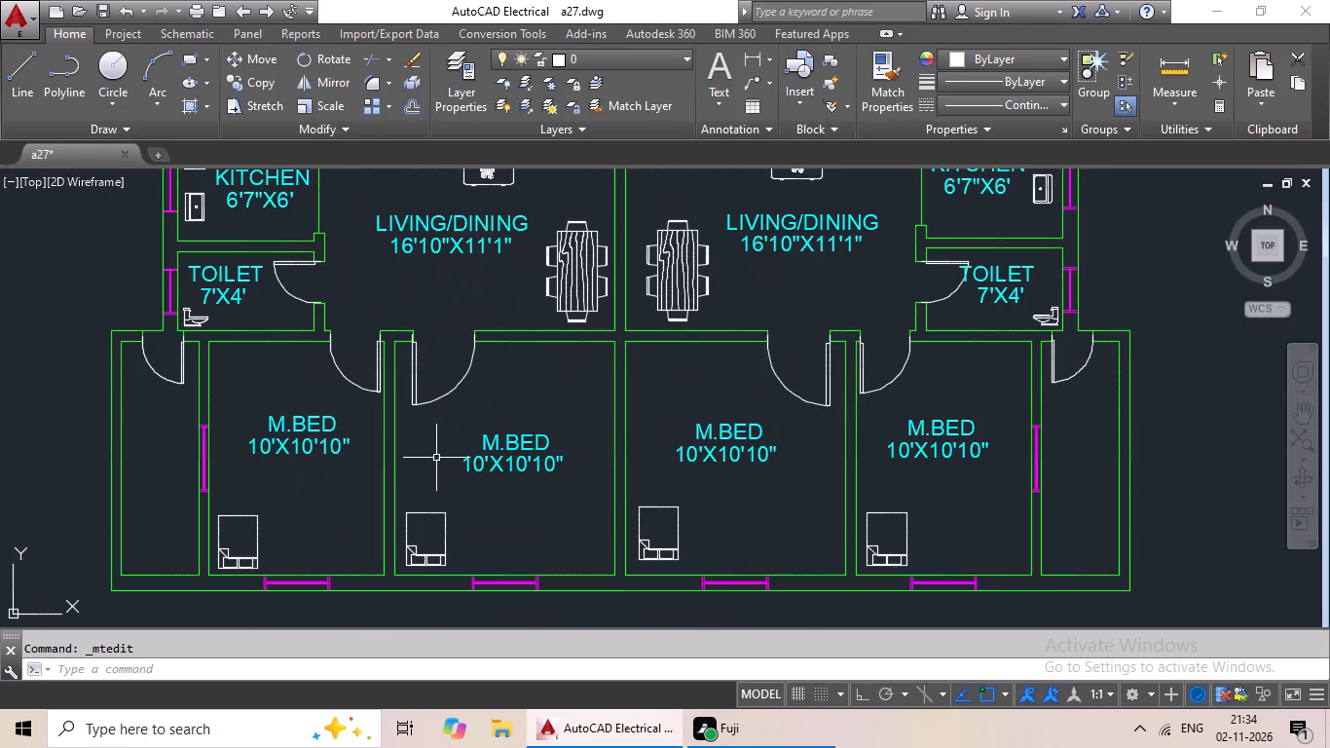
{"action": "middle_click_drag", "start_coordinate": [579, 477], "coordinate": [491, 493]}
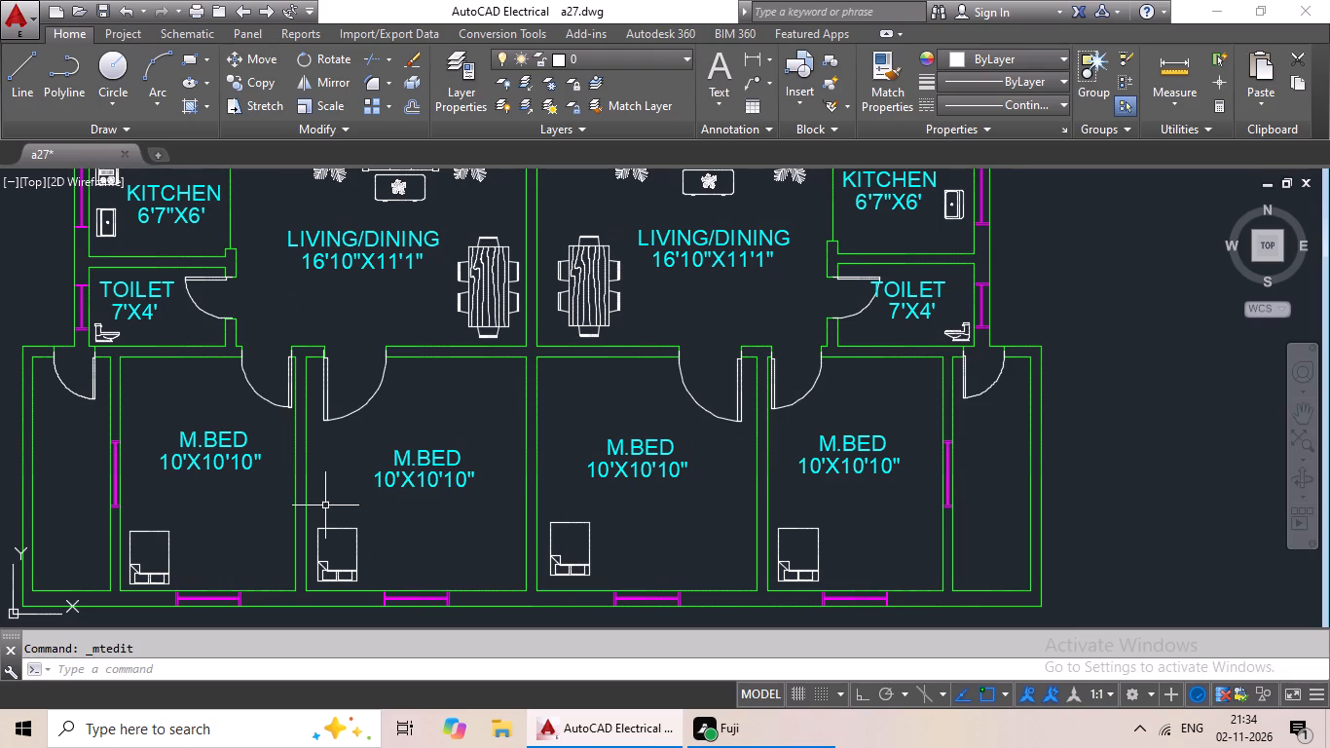
Change the size in the left-hand unit's outer bottom M.BED label to 10'X11', centre that line with three leading spaces, and finish editing.
{"action": "double_click", "coordinate": [230, 462]}
{"action": "scroll", "coordinate": [249, 469], "scroll_direction": "up", "scroll_amount": 2}
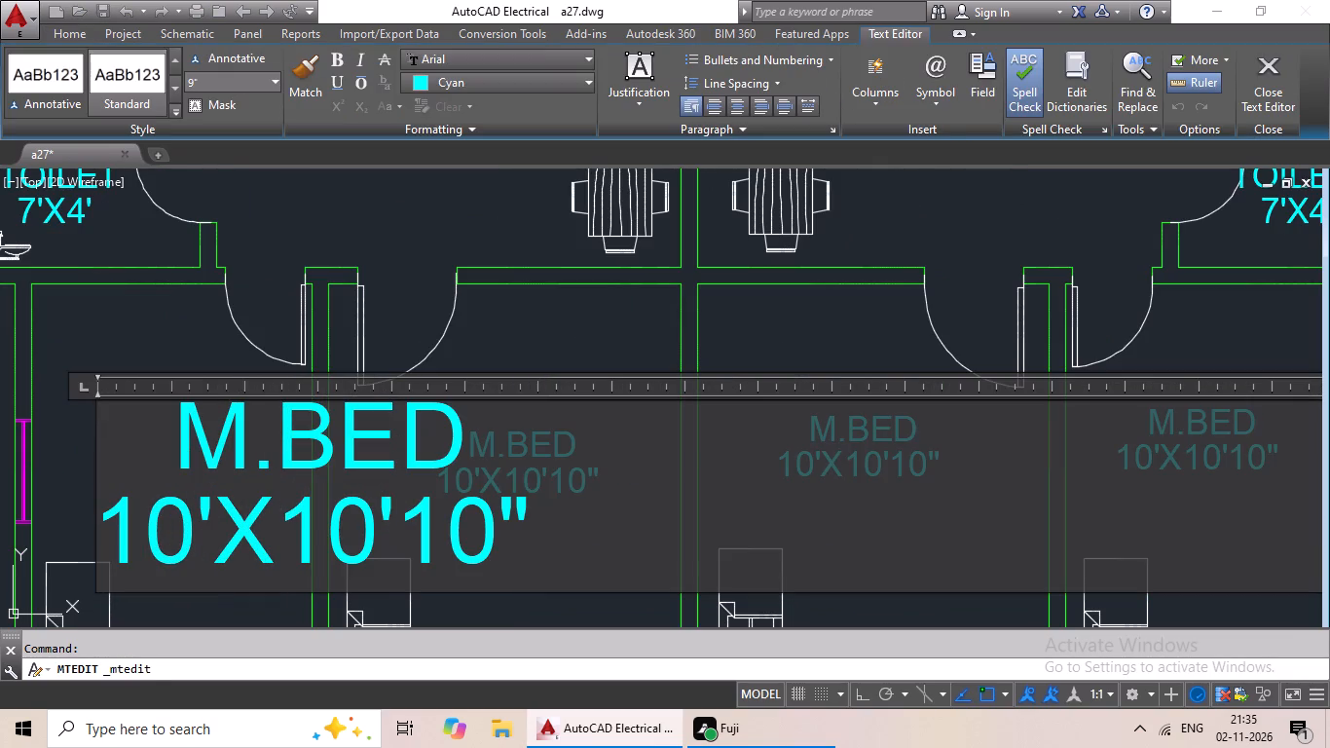
{"action": "left_click", "coordinate": [592, 534]}
{"action": "key", "text": "BackSpace"}
{"action": "key", "text": "BackSpace"}
{"action": "key", "text": "BackSpace"}
{"action": "key", "text": "BackSpace"}
{"action": "key", "text": "BackSpace"}
{"action": "key", "text": "BackSpace"}
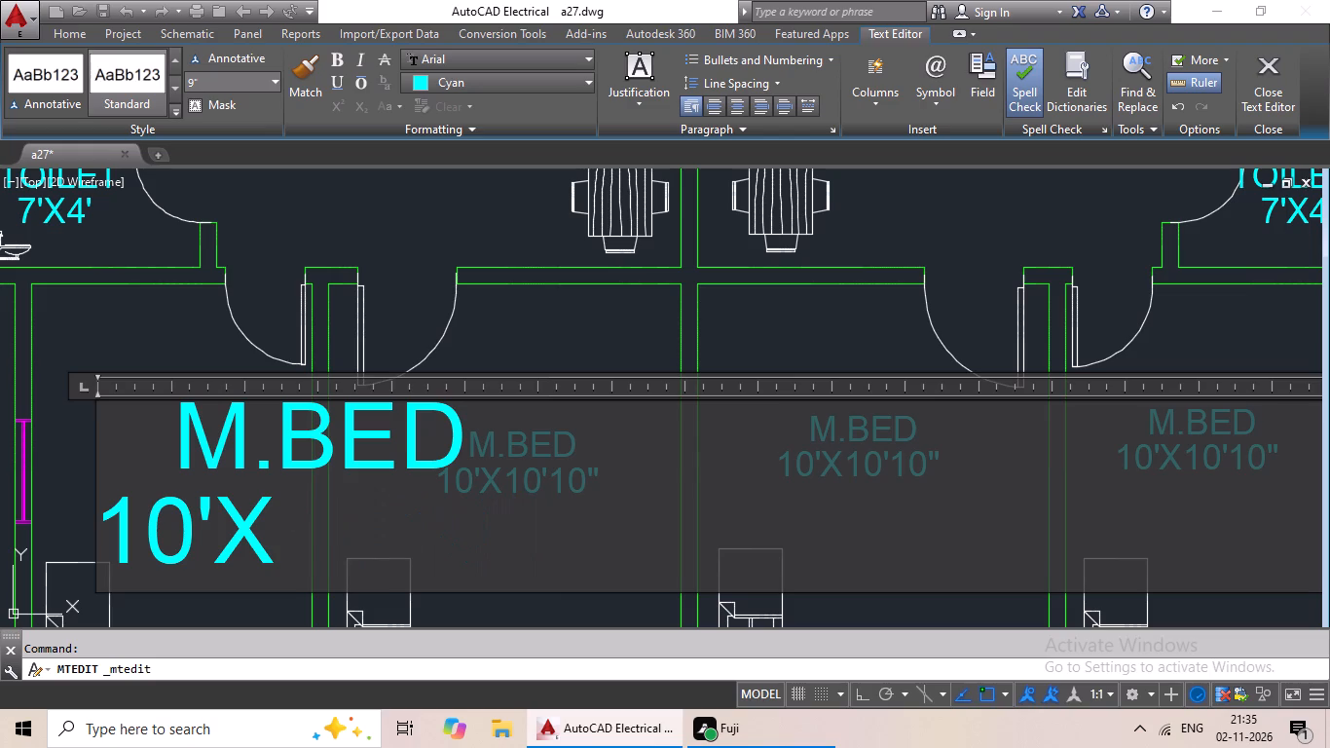
{"action": "type", "text": "11"}
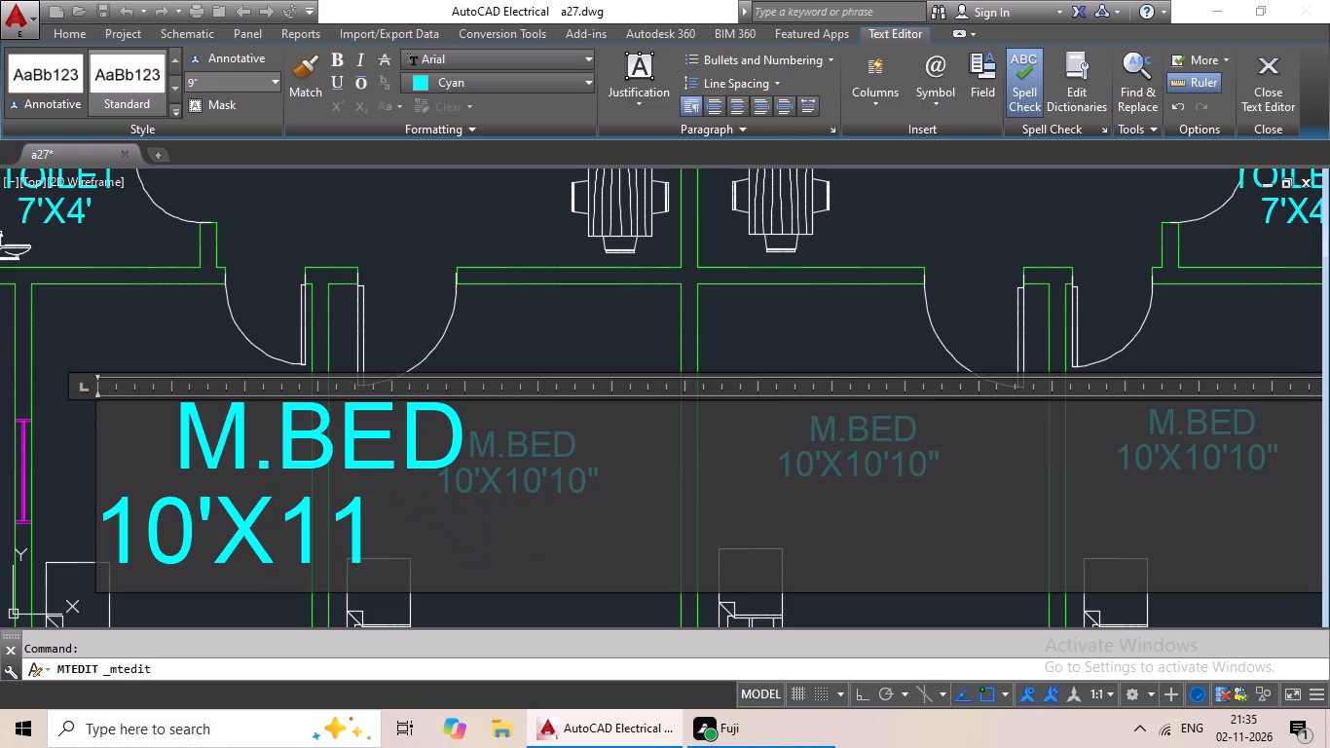
{"action": "key", "text": "apostrophe"}
{"action": "left_click", "coordinate": [108, 539]}
{"action": "key", "text": "space"}
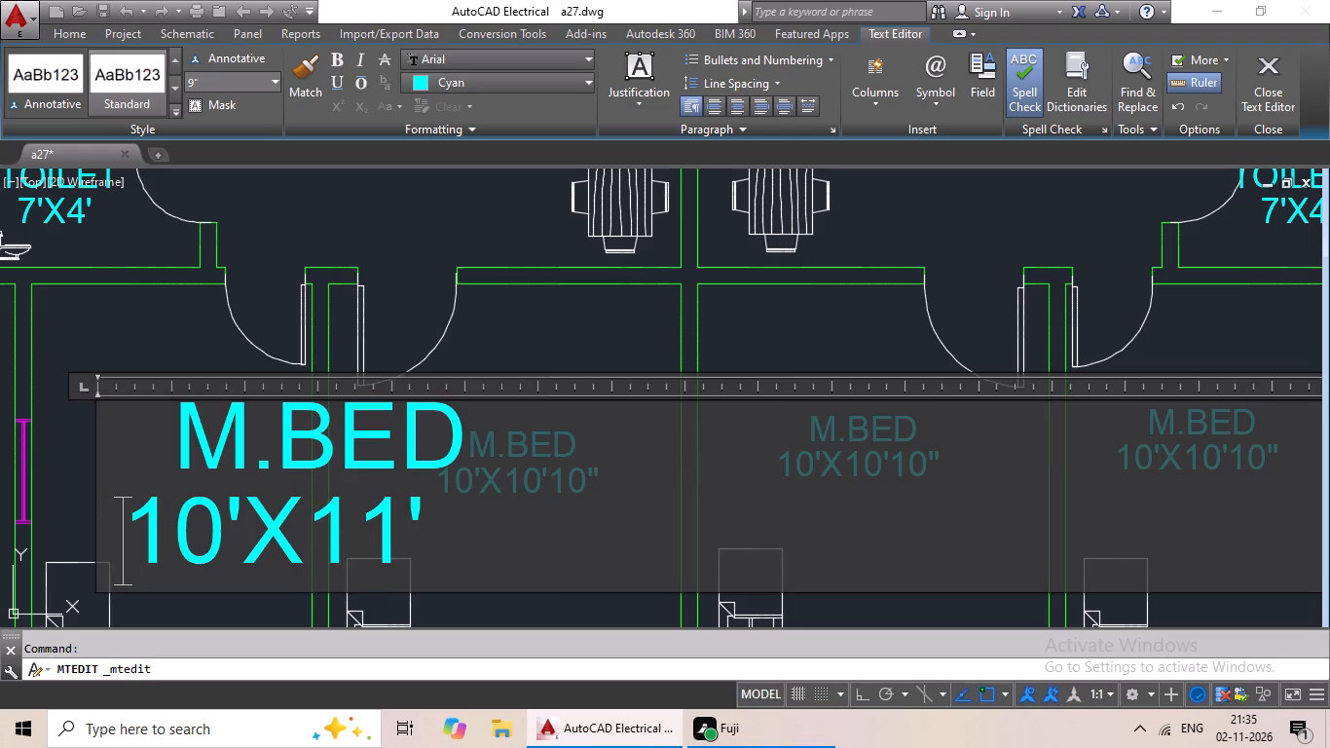
{"action": "key", "text": "space"}
{"action": "key", "text": "space"}
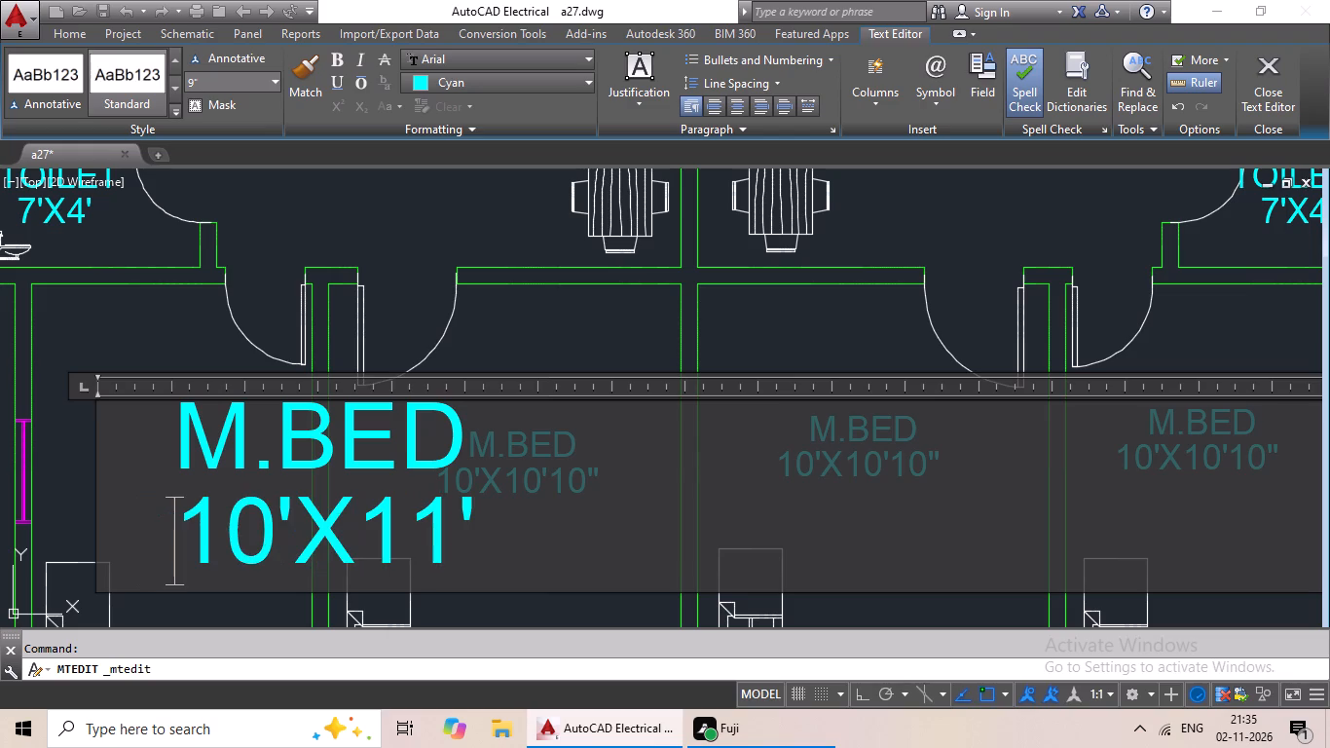
{"action": "left_click", "coordinate": [571, 339]}
Replace the text of the M.BED label in the left-hand unit's inner bottom bedroom with C.BED.
{"action": "middle_click_drag", "start_coordinate": [591, 428], "coordinate": [417, 397]}
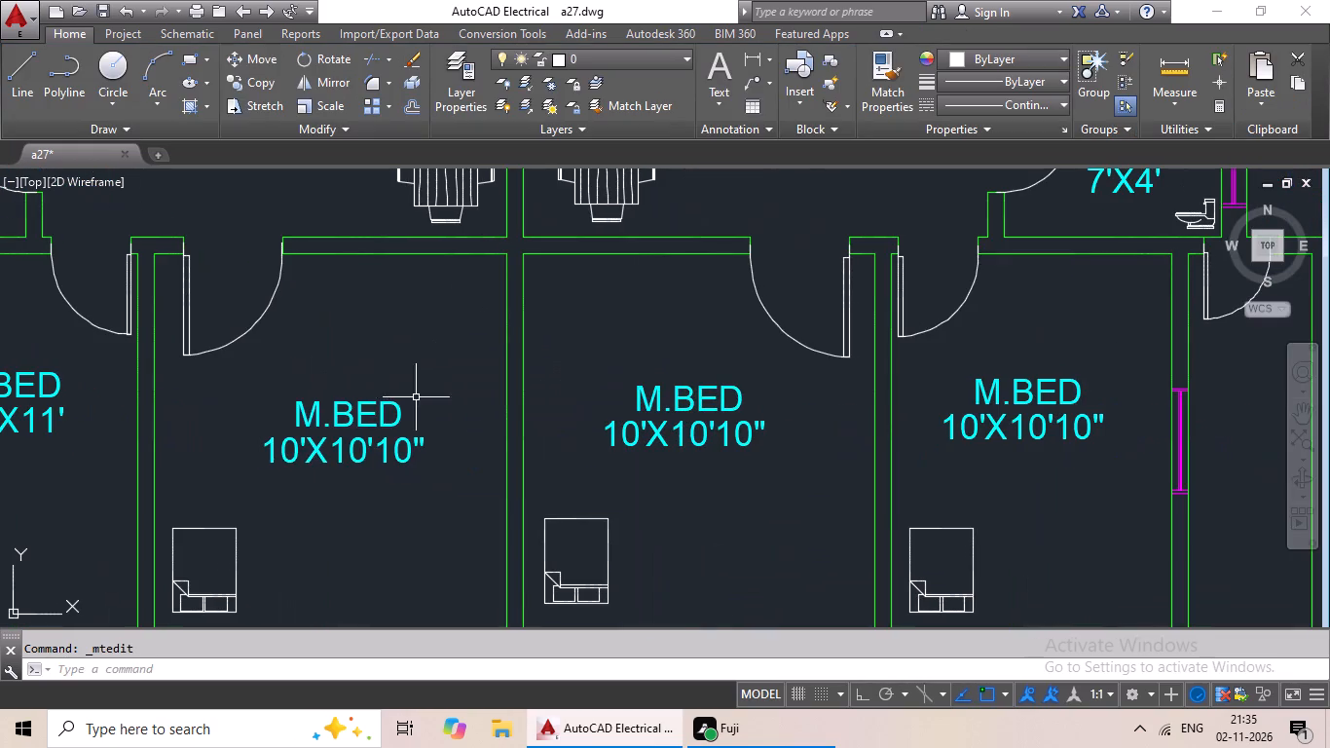
{"action": "left_click", "coordinate": [364, 427]}
{"action": "double_click", "coordinate": [357, 430]}
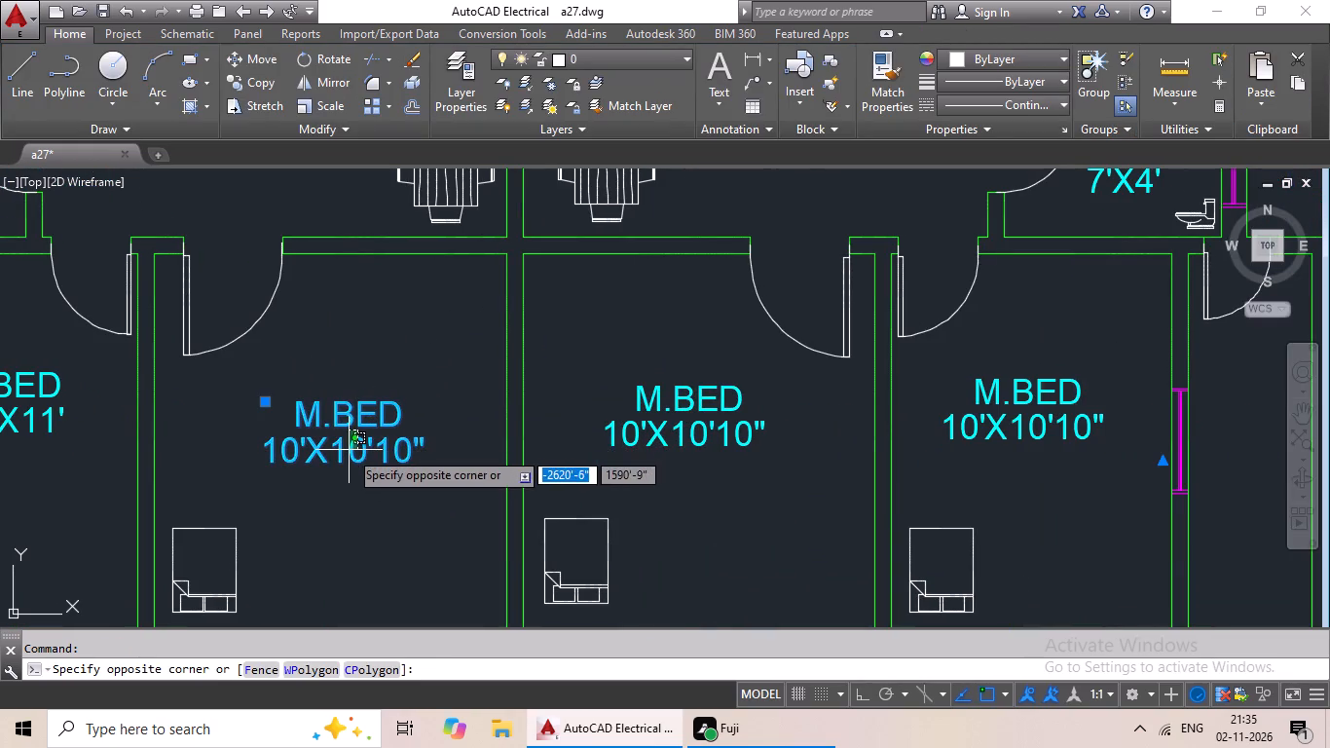
{"action": "double_click", "coordinate": [349, 450]}
{"action": "scroll", "coordinate": [428, 454], "scroll_direction": "up", "scroll_amount": 2}
{"action": "scroll", "coordinate": [432, 455], "scroll_direction": "down", "scroll_amount": 1}
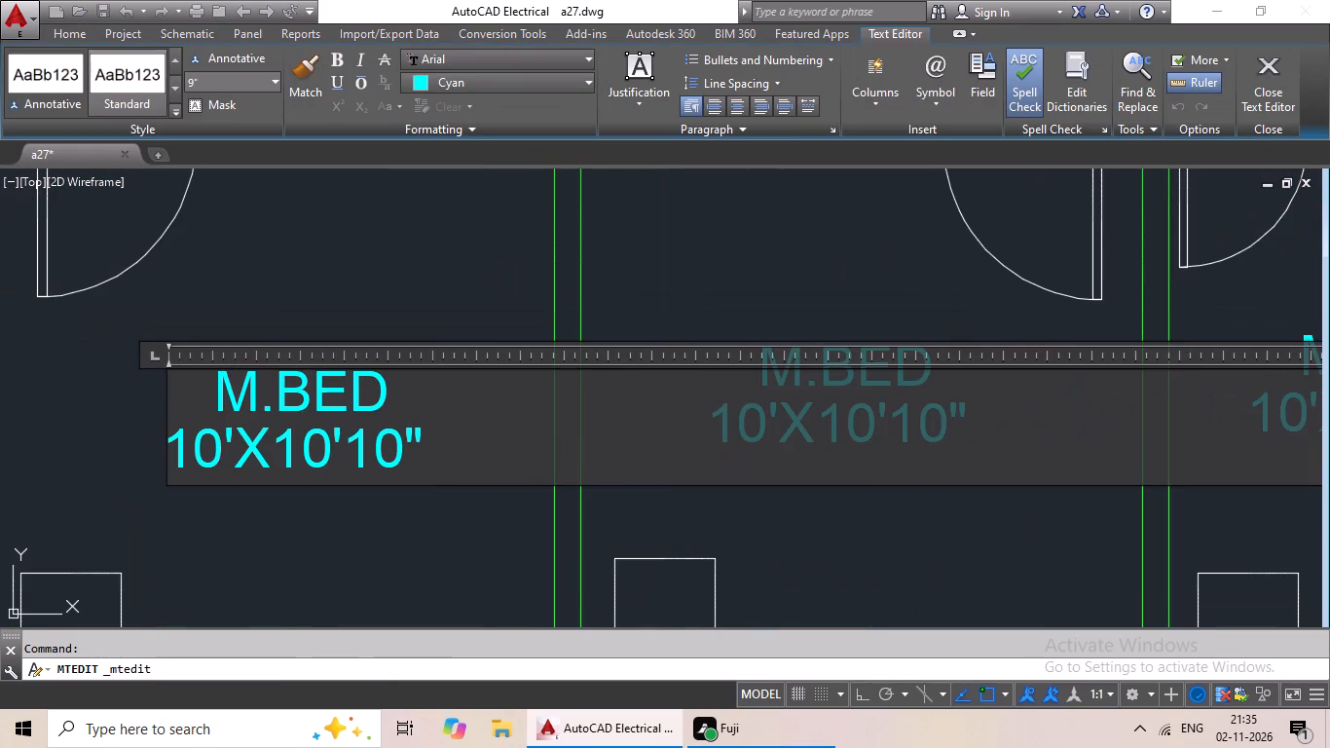
{"action": "left_click", "coordinate": [530, 442]}
{"action": "key", "text": "BackSpace"}
{"action": "key", "text": "BackSpace"}
{"action": "key", "text": "BackSpace"}
{"action": "key", "text": "BackSpace"}
{"action": "key", "text": "BackSpace"}
{"action": "key", "text": "BackSpace"}
{"action": "key", "text": "BackSpace"}
{"action": "key", "text": "BackSpace"}
{"action": "key", "text": "BackSpace"}
{"action": "key", "text": "BackSpace"}
{"action": "key", "text": "BackSpace"}
{"action": "key", "text": "BackSpace"}
{"action": "key", "text": "BackSpace"}
{"action": "key", "text": "BackSpace"}
{"action": "key", "text": "BackSpace"}
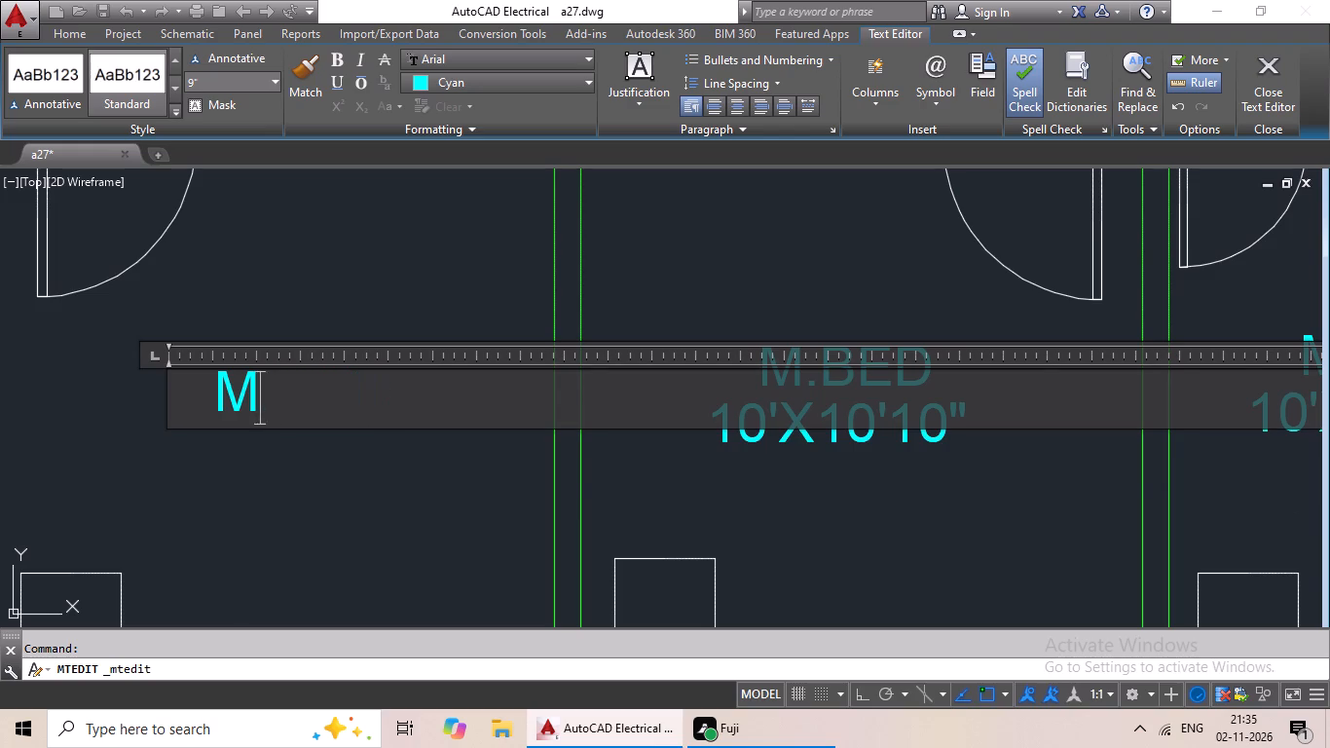
{"action": "key", "text": "BackSpace"}
{"action": "key", "text": "BackSpace"}
{"action": "key", "text": "BackSpace"}
{"action": "key", "text": "BackSpace"}
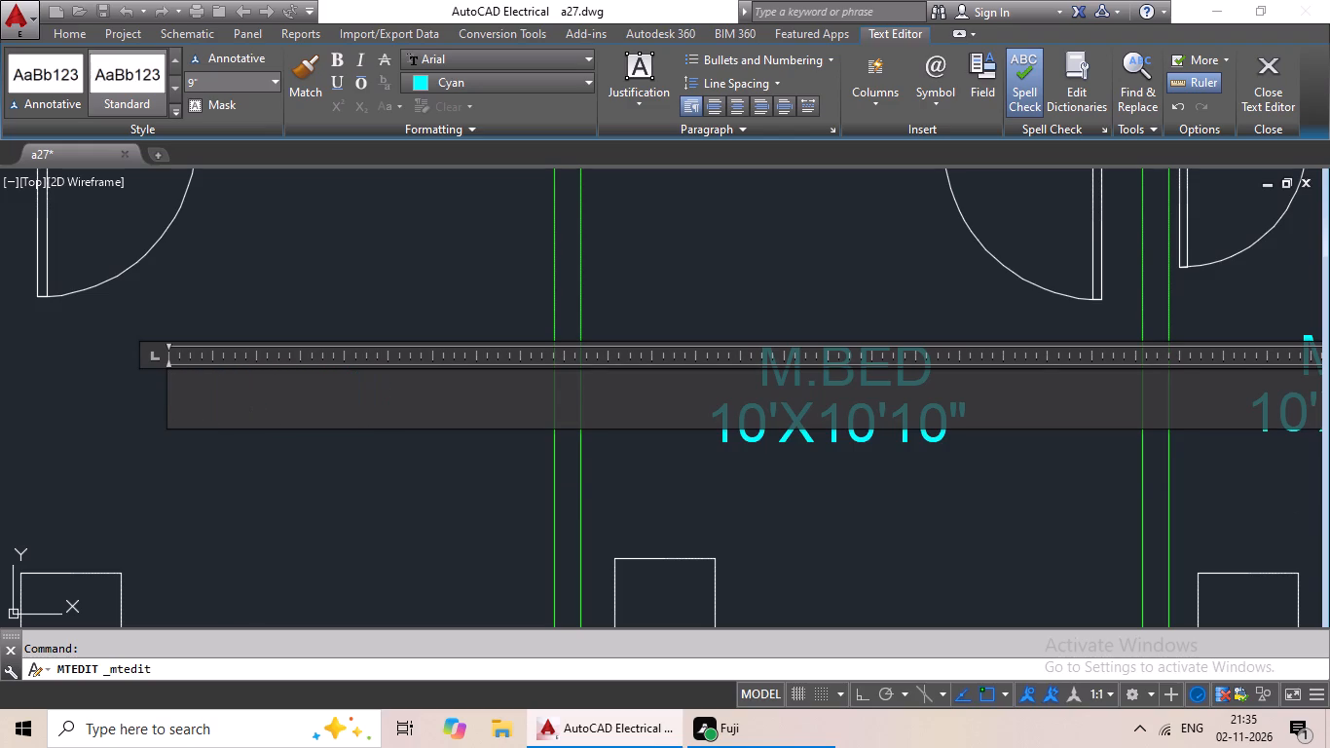
{"action": "type", "text": "C."}
{"action": "type", "text": "BED"}
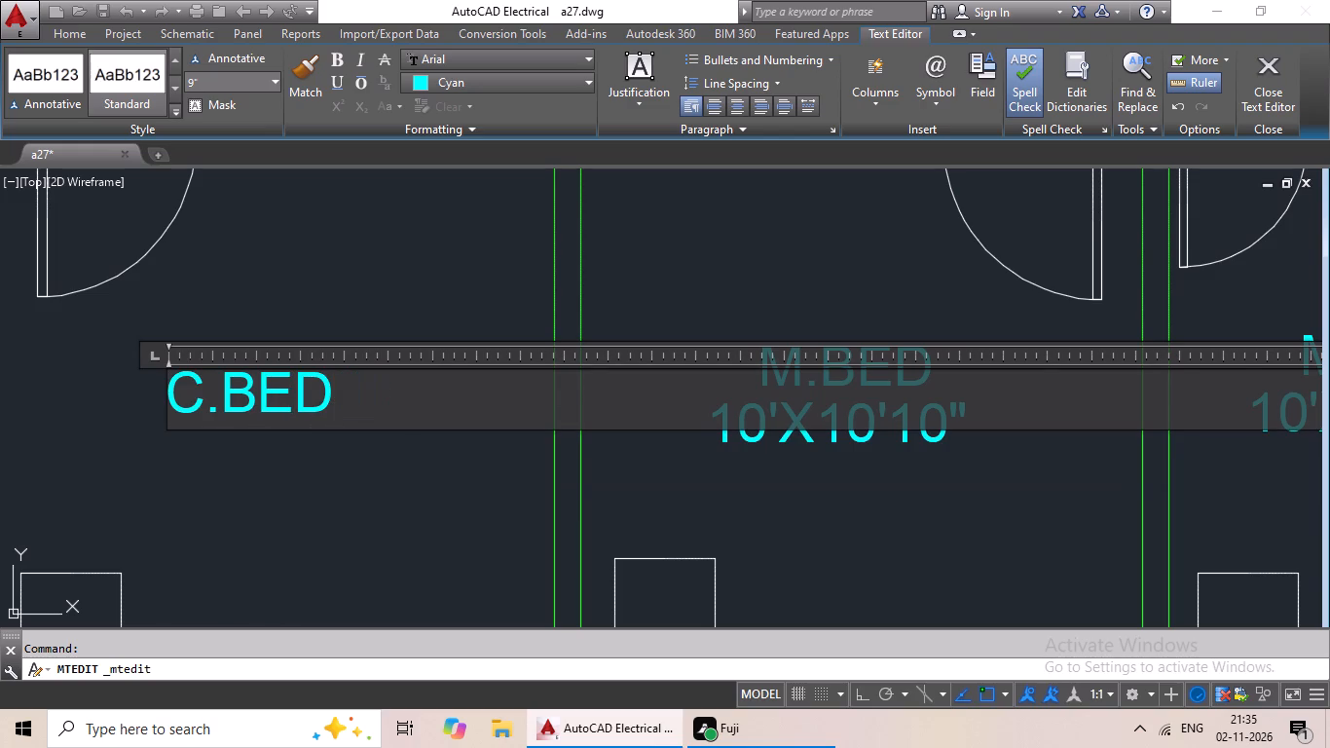
Add the size 10'X11' as a second line beneath C.BED and finish the text edit.
{"action": "key", "text": "Return"}
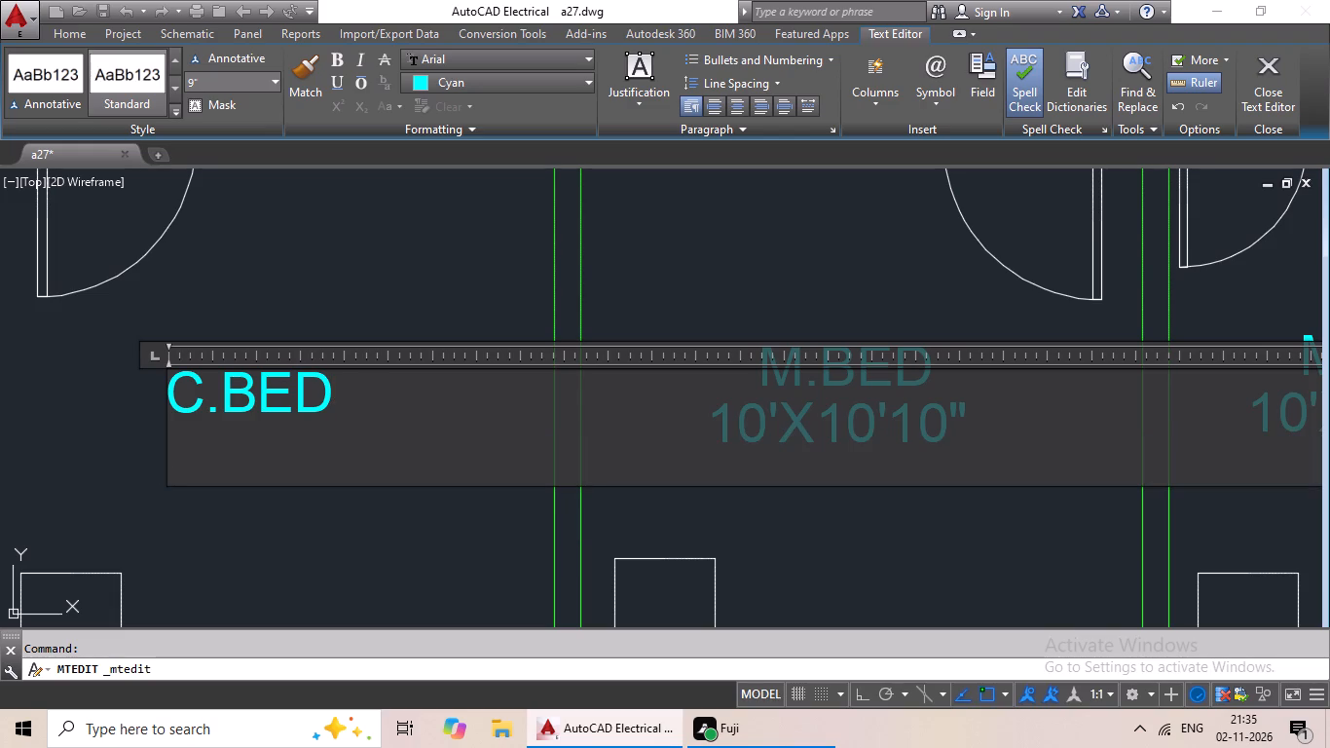
{"action": "type", "text": "10'X"}
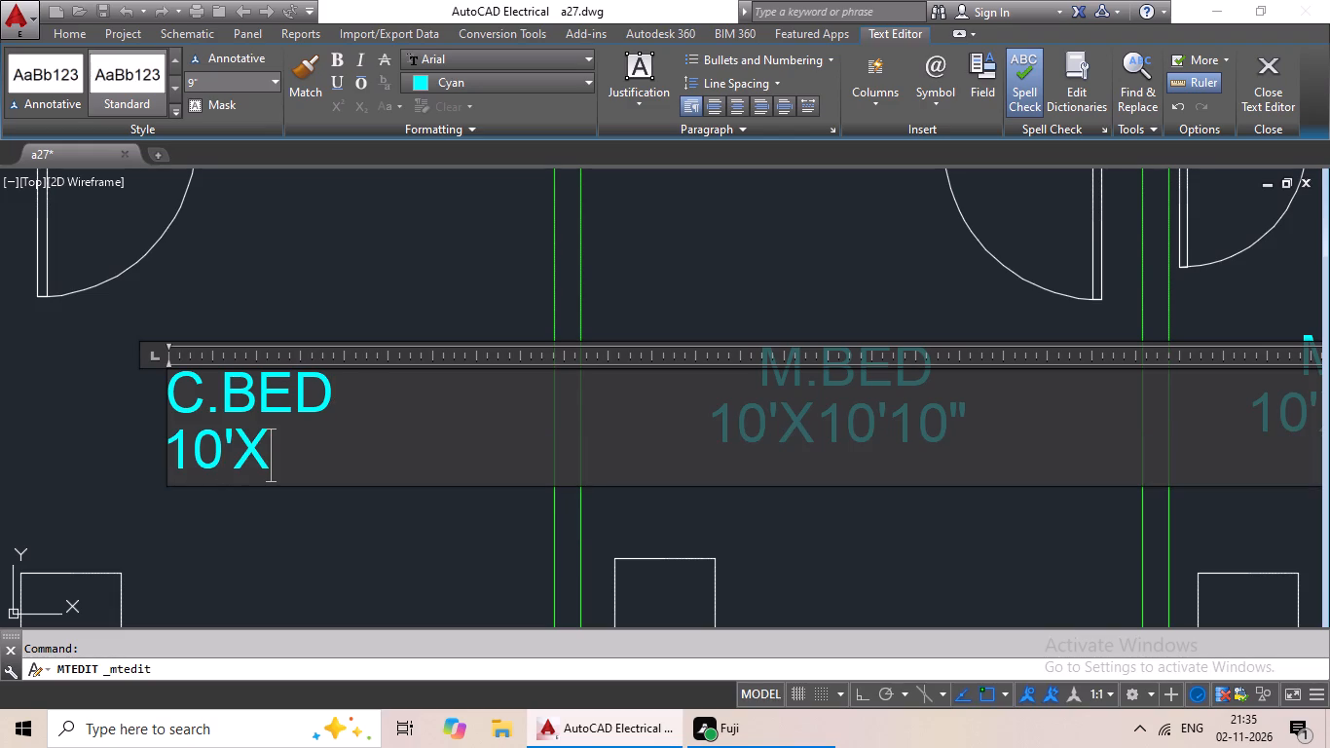
{"action": "type", "text": "11'"}
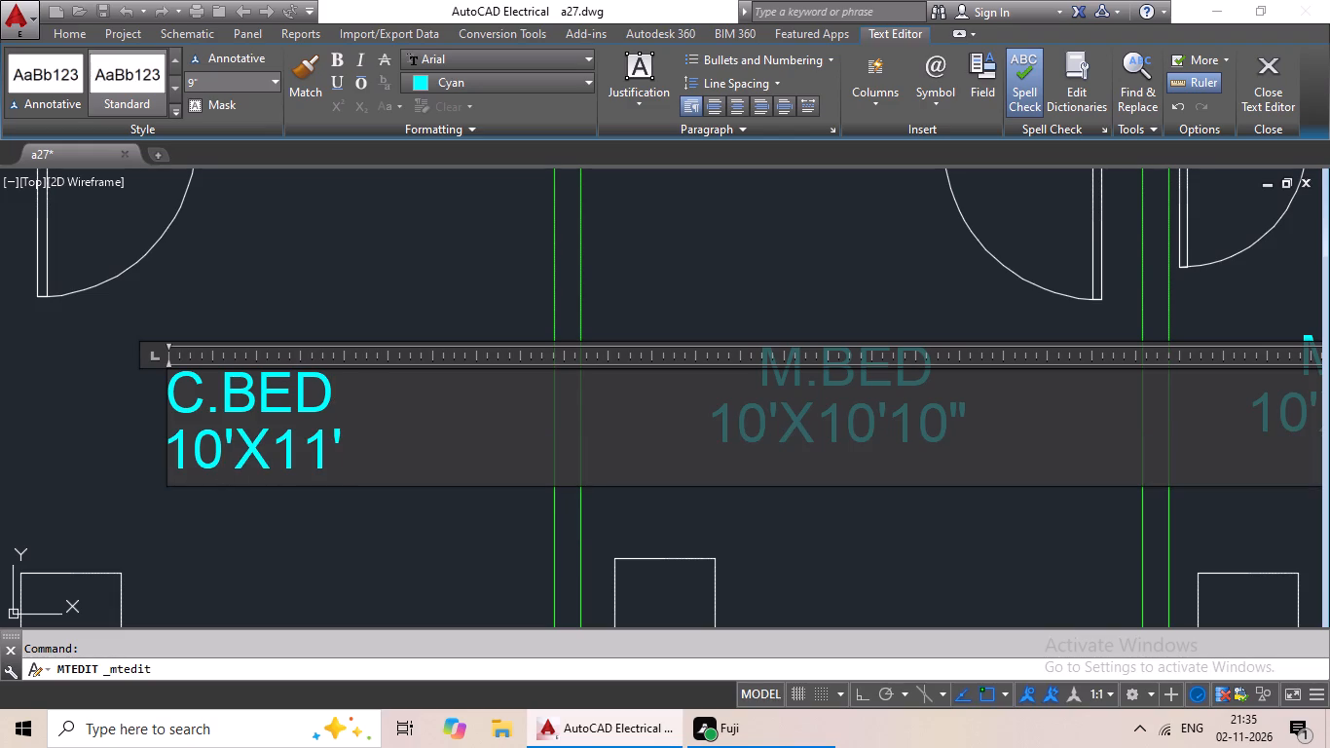
{"action": "left_click", "coordinate": [539, 293]}
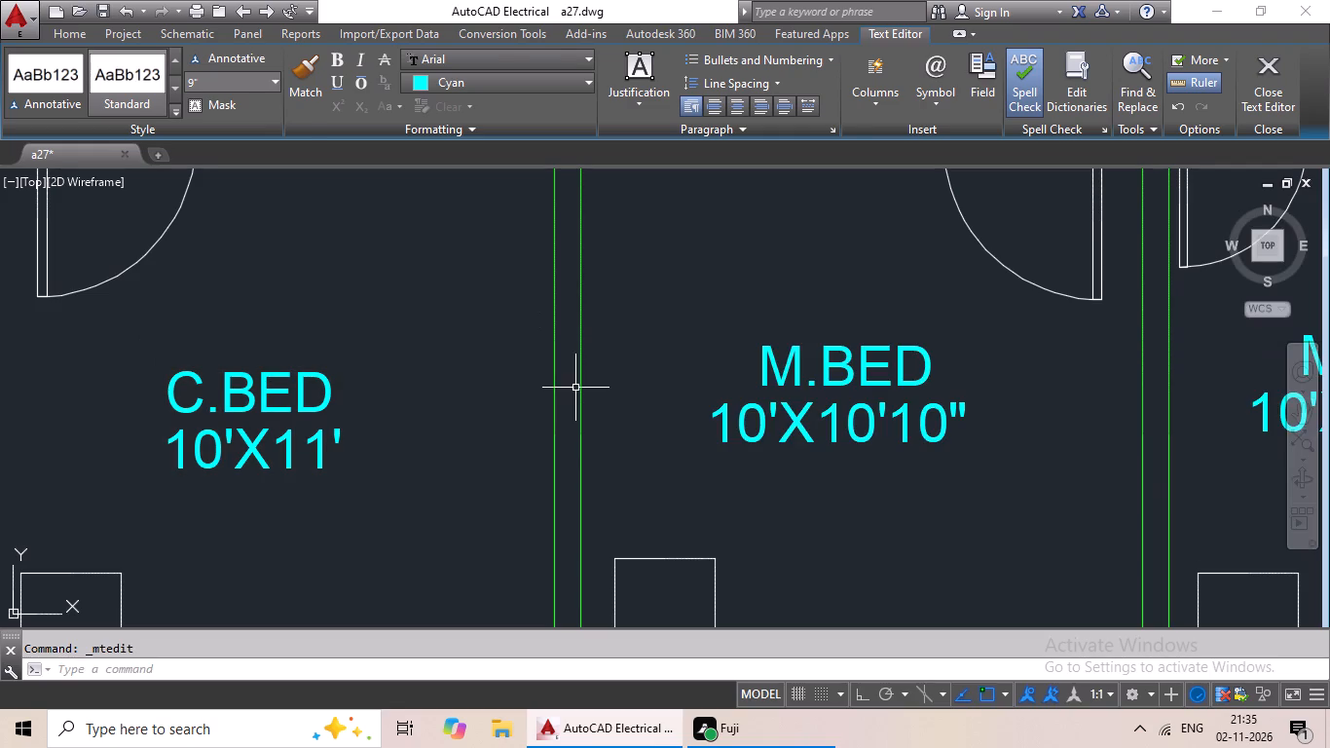
Replace the text of the M.BED label in the right-hand unit's inner bottom bedroom with C.BED.
{"action": "middle_click_drag", "start_coordinate": [542, 392], "coordinate": [341, 405]}
{"action": "double_click", "coordinate": [570, 380]}
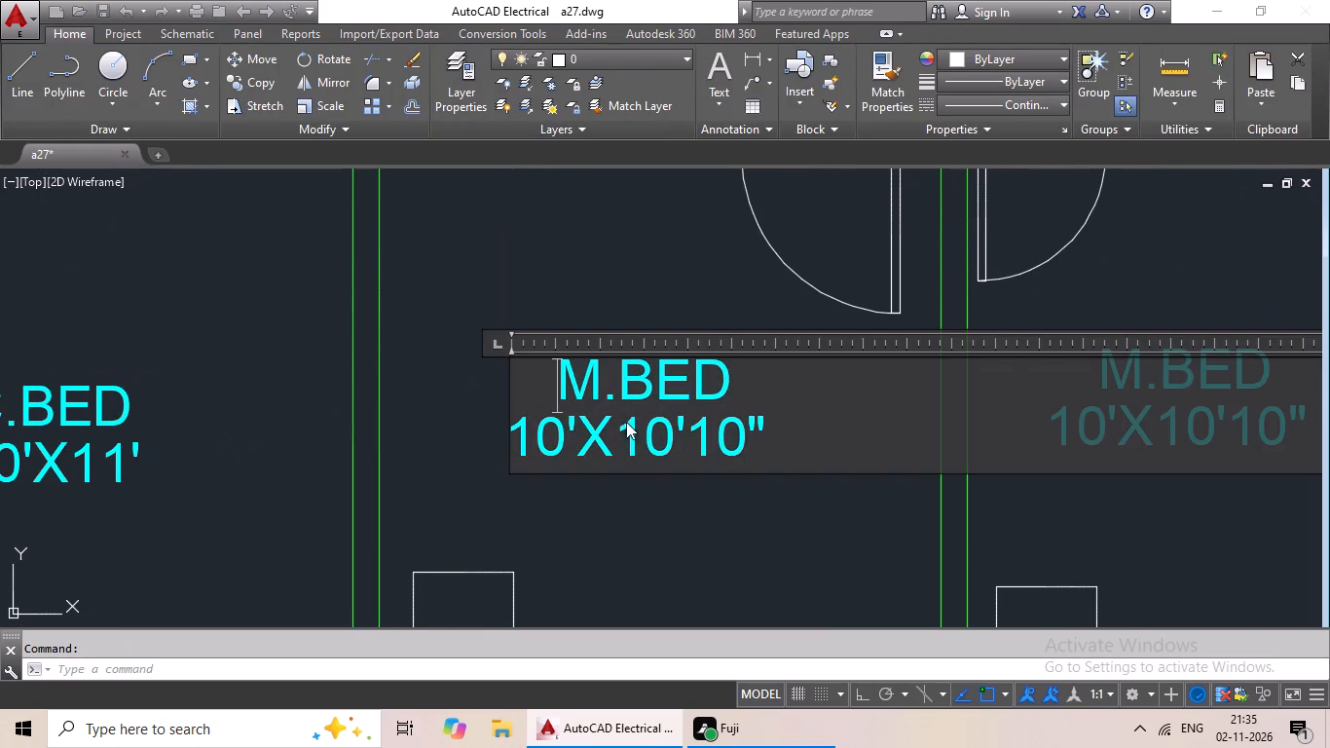
{"action": "left_click", "coordinate": [838, 426]}
{"action": "key", "text": "BackSpace"}
{"action": "key", "text": "BackSpace"}
{"action": "key", "text": "BackSpace"}
{"action": "key", "text": "BackSpace"}
{"action": "key", "text": "BackSpace"}
{"action": "key", "text": "BackSpace"}
{"action": "key", "text": "BackSpace"}
{"action": "key", "text": "BackSpace"}
{"action": "key", "text": "BackSpace"}
{"action": "key", "text": "BackSpace"}
{"action": "key", "text": "BackSpace"}
{"action": "key", "text": "BackSpace"}
{"action": "key", "text": "BackSpace"}
{"action": "key", "text": "BackSpace"}
{"action": "key", "text": "BackSpace"}
{"action": "key", "text": "BackSpace"}
{"action": "key", "text": "BackSpace"}
{"action": "key", "text": "BackSpace"}
{"action": "key", "text": "BackSpace"}
{"action": "key", "text": "BackSpace"}
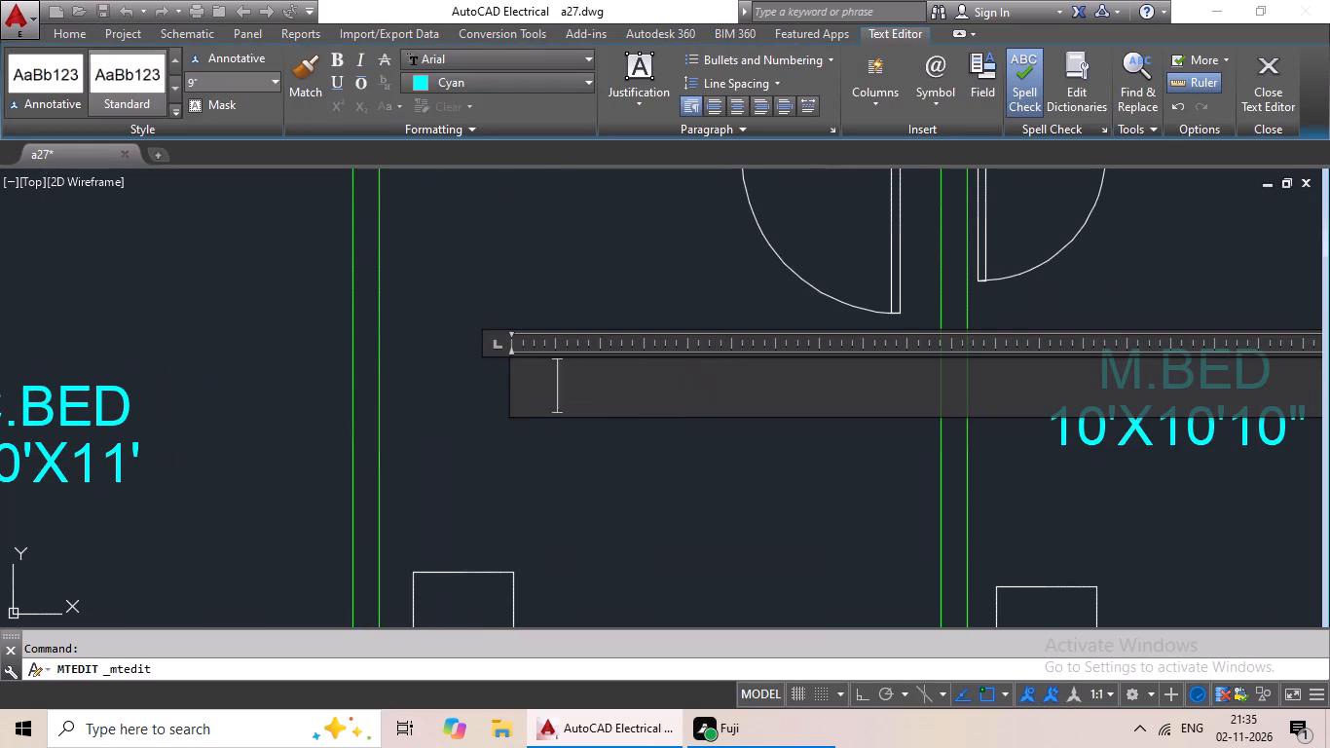
{"action": "key", "text": "shift+c"}
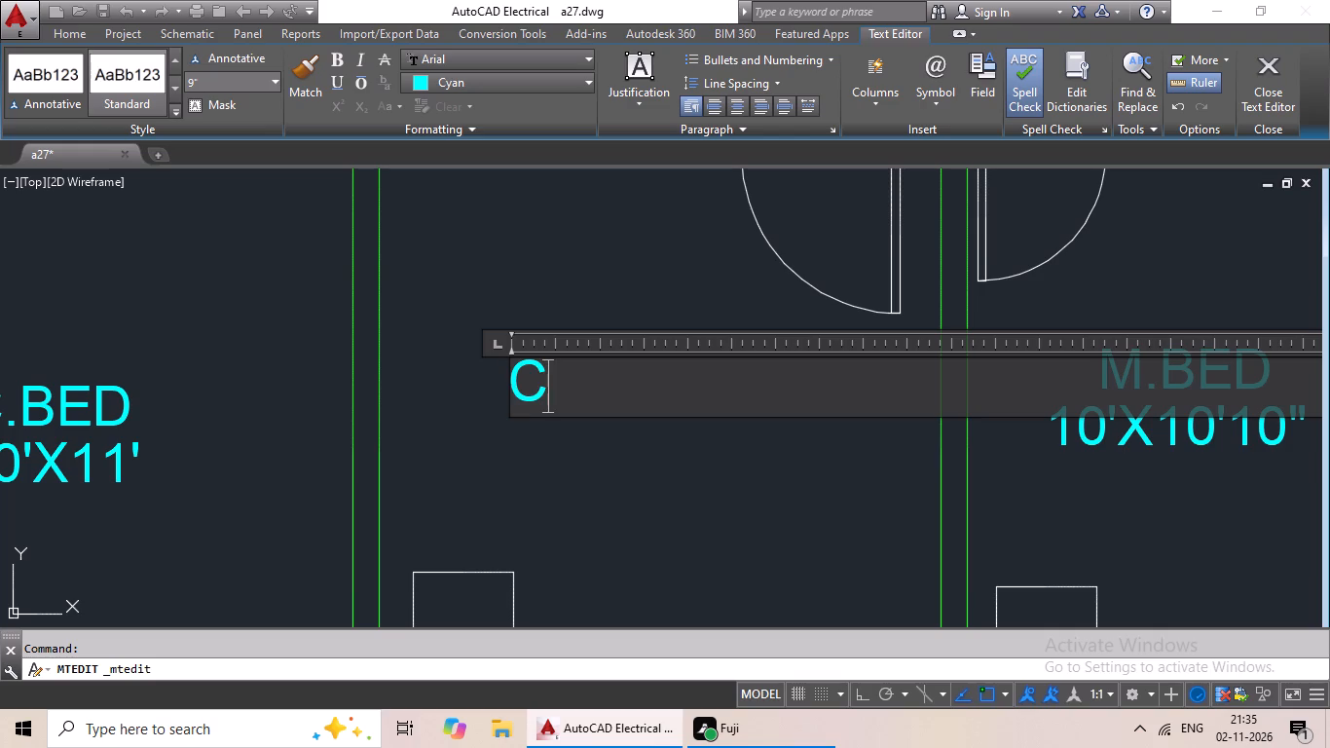
{"action": "type", "text": ".BED"}
Add the size 10'X11' as a second line beneath the right-hand unit's C.BED and finish the text edit.
{"action": "key", "text": "Return"}
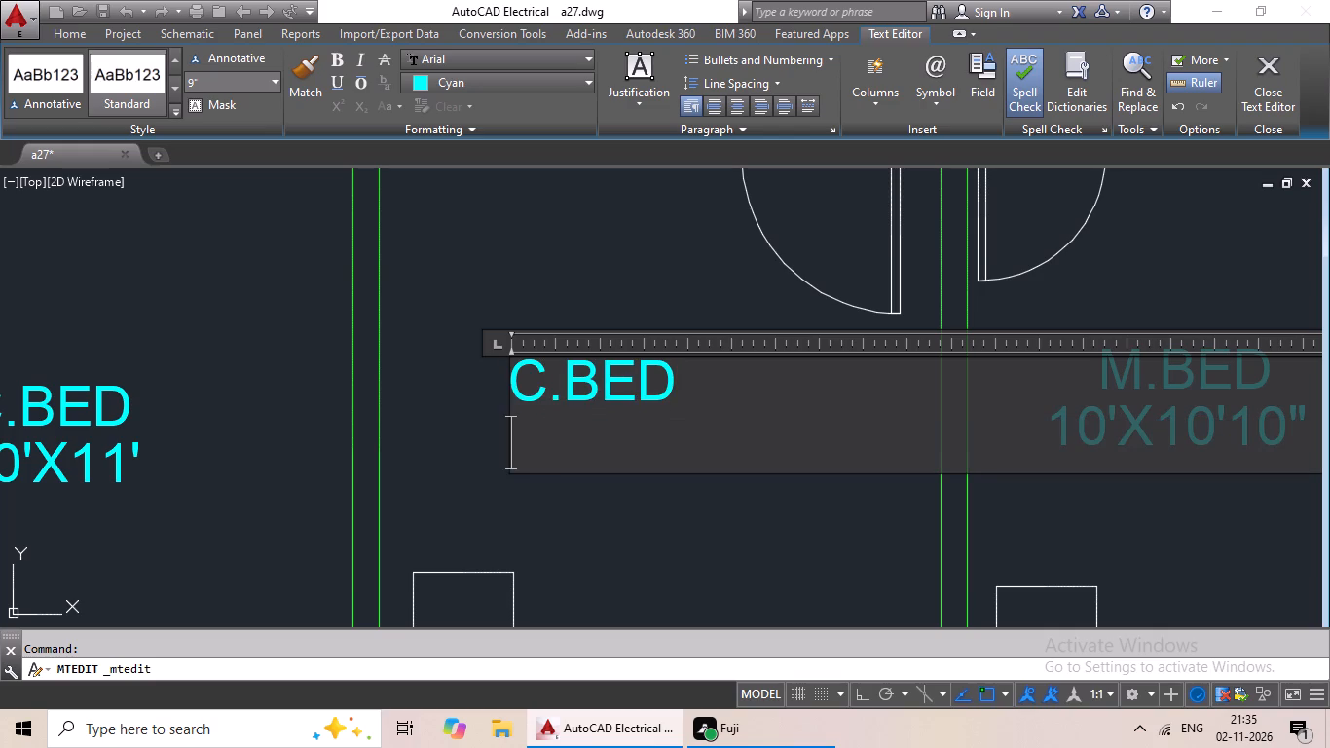
{"action": "type", "text": "10'"}
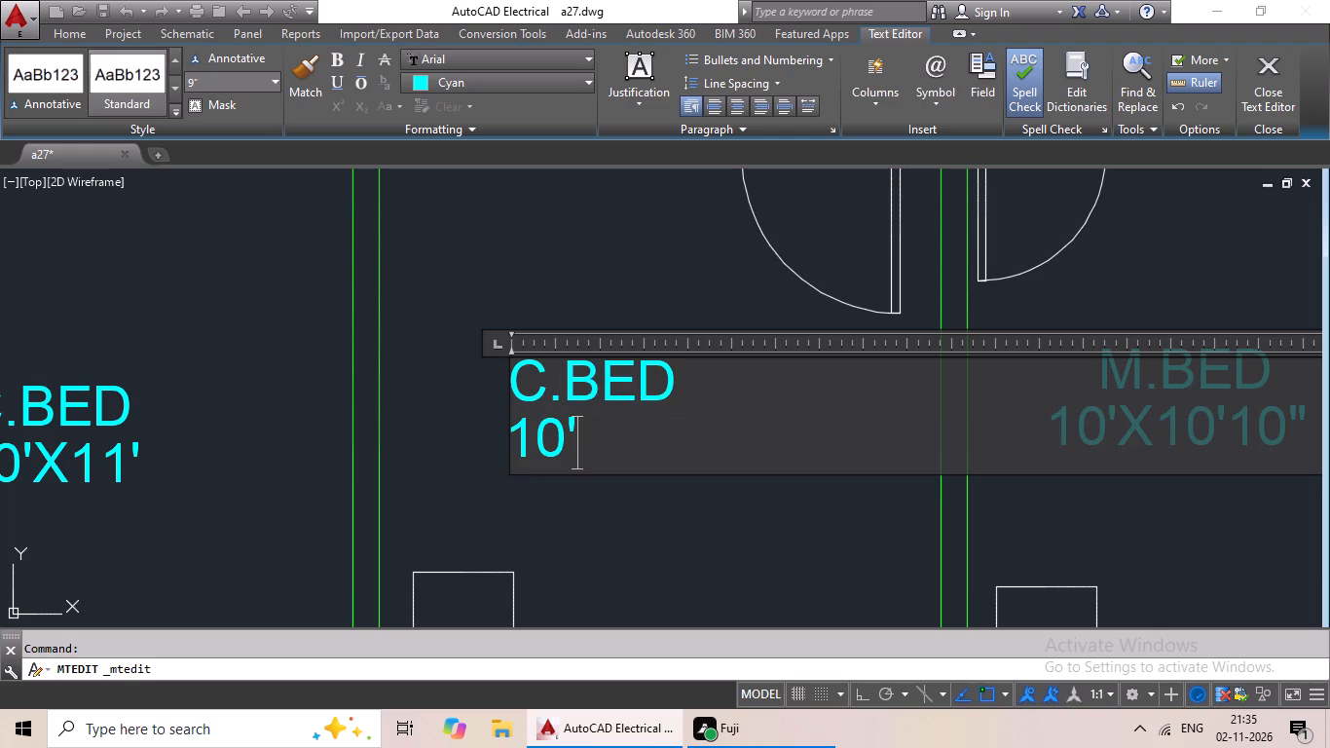
{"action": "type", "text": "X11"}
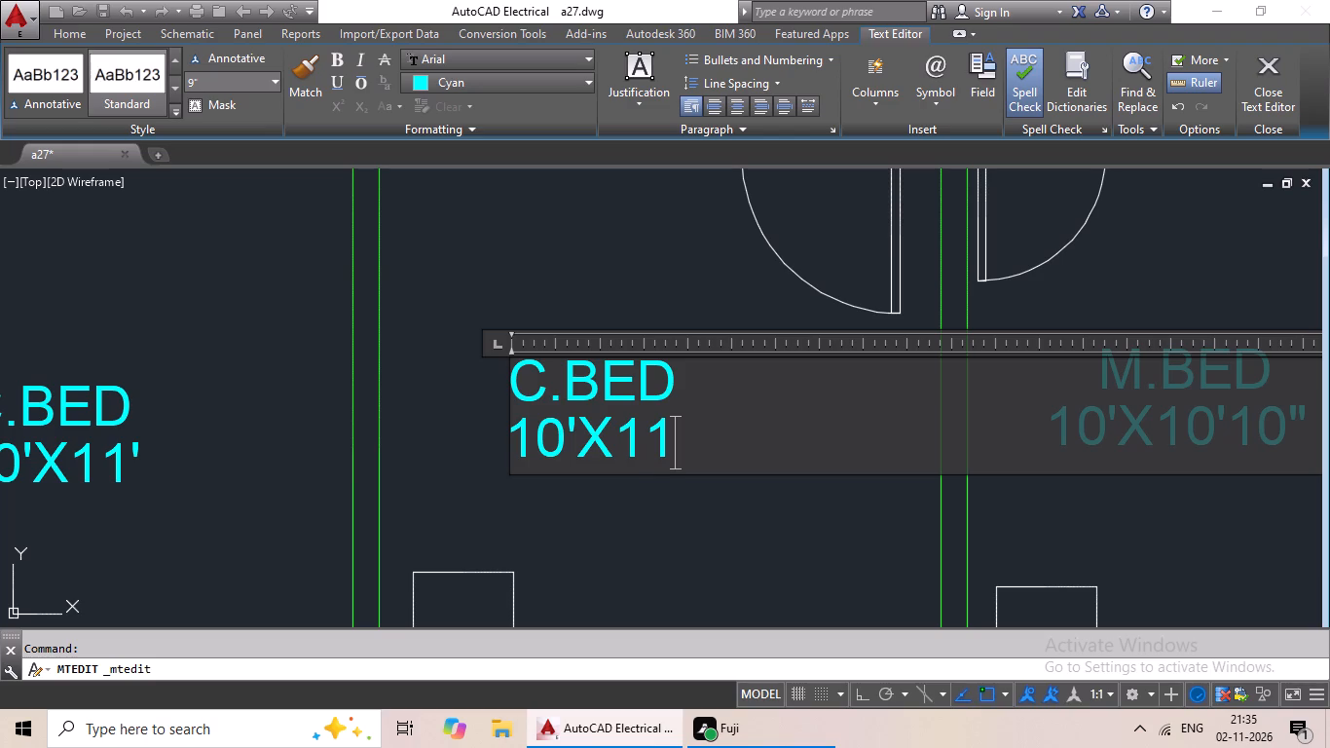
{"action": "key", "text": "apostrophe"}
{"action": "left_click", "coordinate": [776, 567]}
Clear the label in the right-hand unit's outer bottom bedroom and re-enter M.BED without leading spaces.
{"action": "scroll", "coordinate": [814, 504], "scroll_direction": "down", "scroll_amount": 1}
{"action": "middle_click_drag", "start_coordinate": [809, 503], "coordinate": [802, 505]}
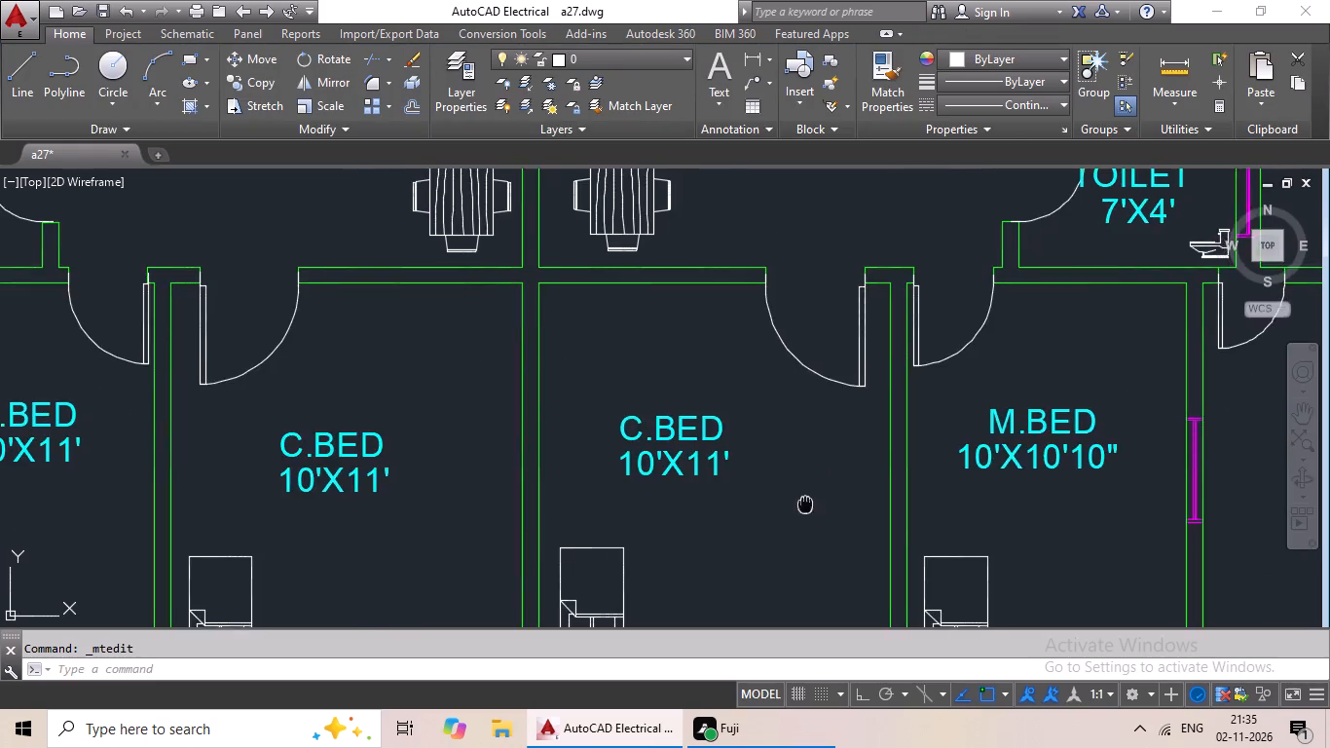
{"action": "middle_click_drag", "start_coordinate": [802, 505], "coordinate": [392, 428]}
{"action": "double_click", "coordinate": [578, 330]}
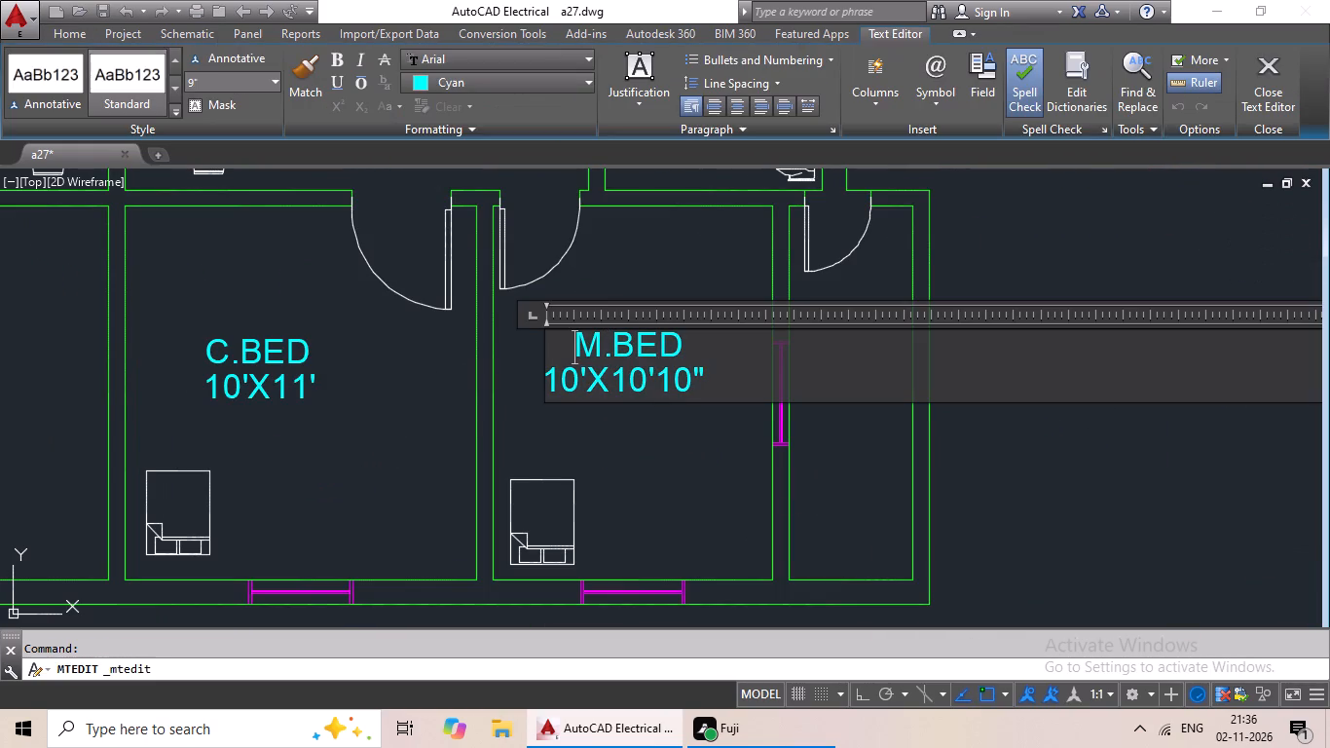
{"action": "left_click", "coordinate": [746, 380]}
{"action": "key", "text": "BackSpace"}
{"action": "key", "text": "BackSpace"}
{"action": "key", "text": "BackSpace"}
{"action": "key", "text": "BackSpace"}
{"action": "key", "text": "BackSpace"}
{"action": "key", "text": "BackSpace"}
{"action": "key", "text": "BackSpace"}
{"action": "key", "text": "BackSpace"}
{"action": "key", "text": "BackSpace"}
{"action": "key", "text": "BackSpace"}
{"action": "key", "text": "BackSpace"}
{"action": "key", "text": "BackSpace"}
{"action": "key", "text": "BackSpace"}
{"action": "key", "text": "BackSpace"}
{"action": "key", "text": "BackSpace"}
{"action": "key", "text": "BackSpace"}
{"action": "key", "text": "BackSpace"}
{"action": "key", "text": "BackSpace"}
{"action": "key", "text": "BackSpace"}
{"action": "key", "text": "BackSpace"}
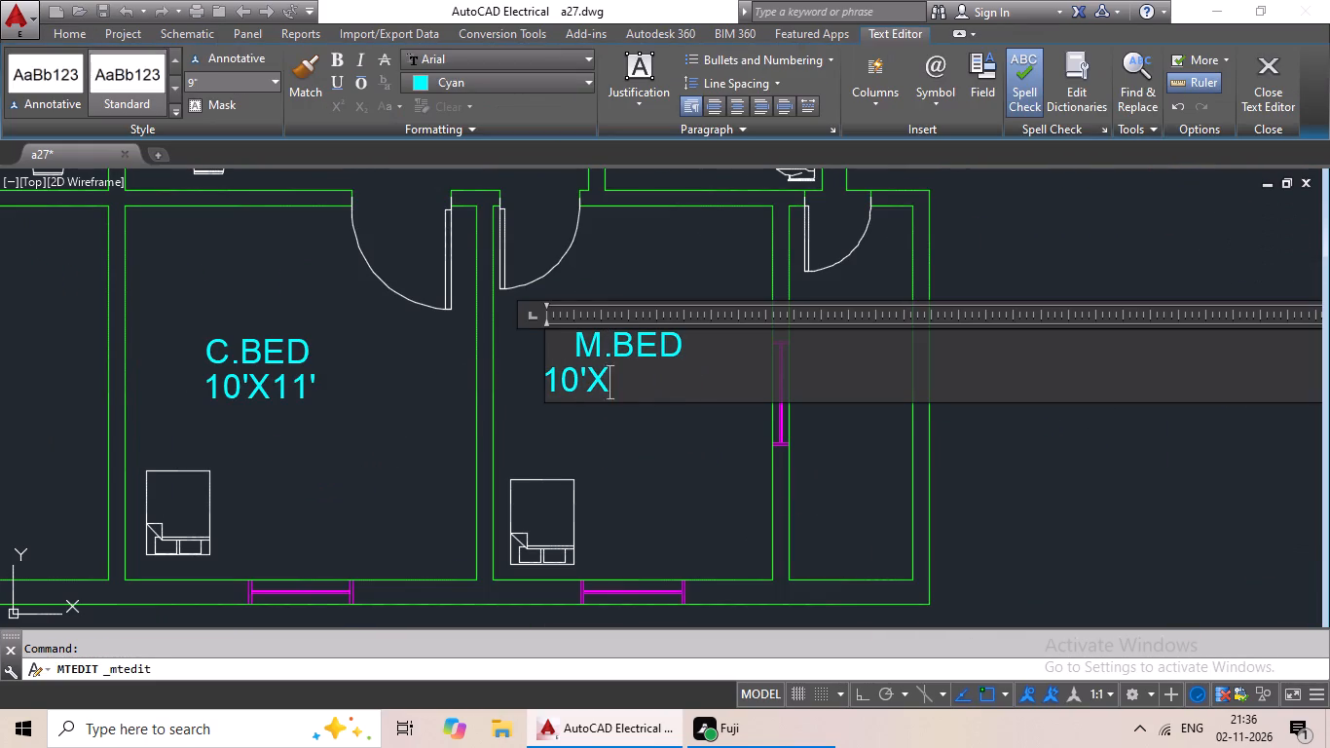
{"action": "key", "text": "shift+m"}
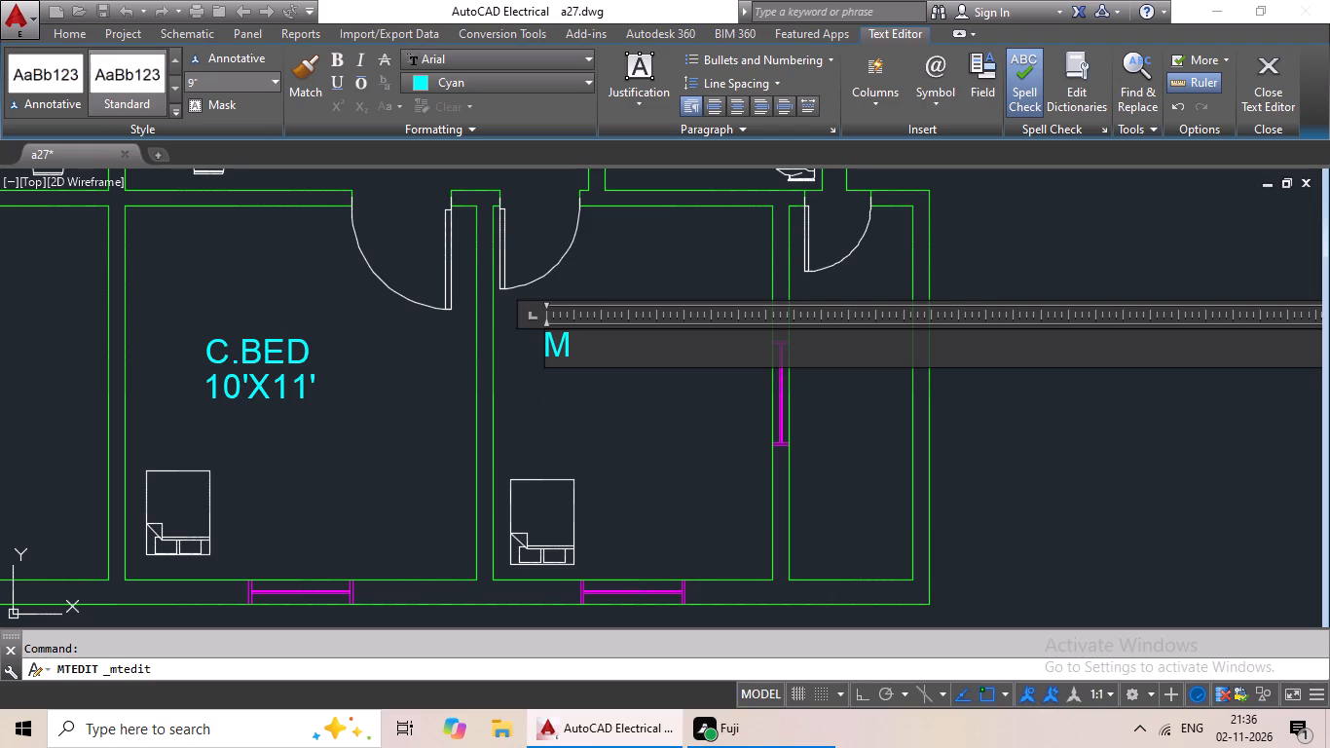
{"action": "type", "text": ".BED"}
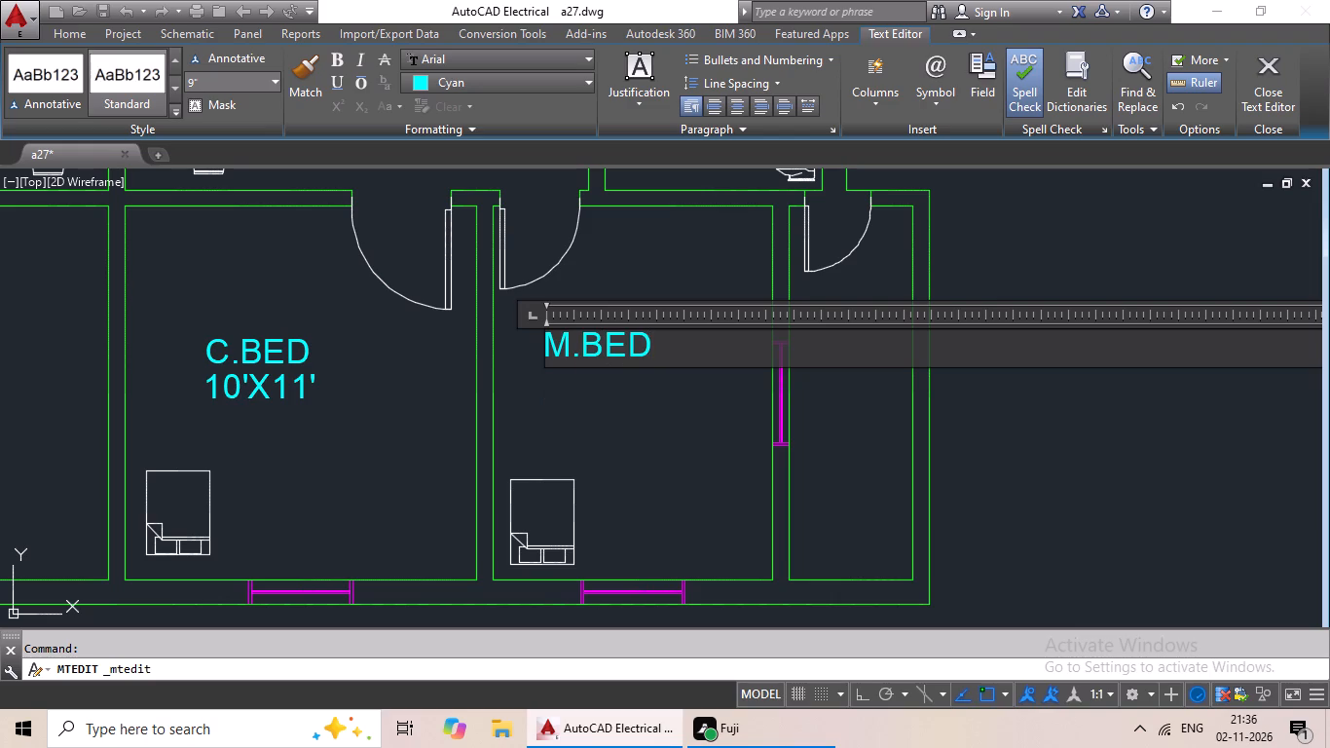
Add the size 10'X11' as a second line beneath the re-entered M.BED and finish the text edit.
{"action": "key", "text": "Return"}
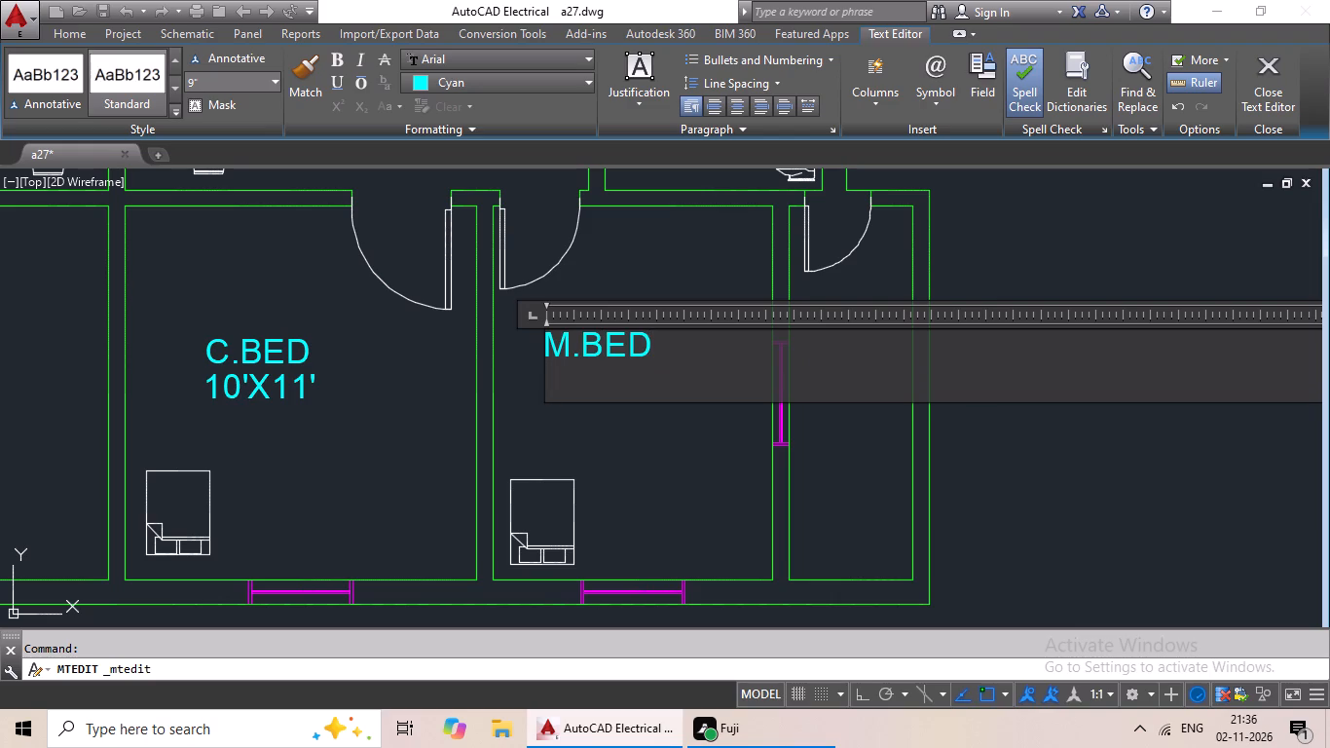
{"action": "type", "text": "10'X11'"}
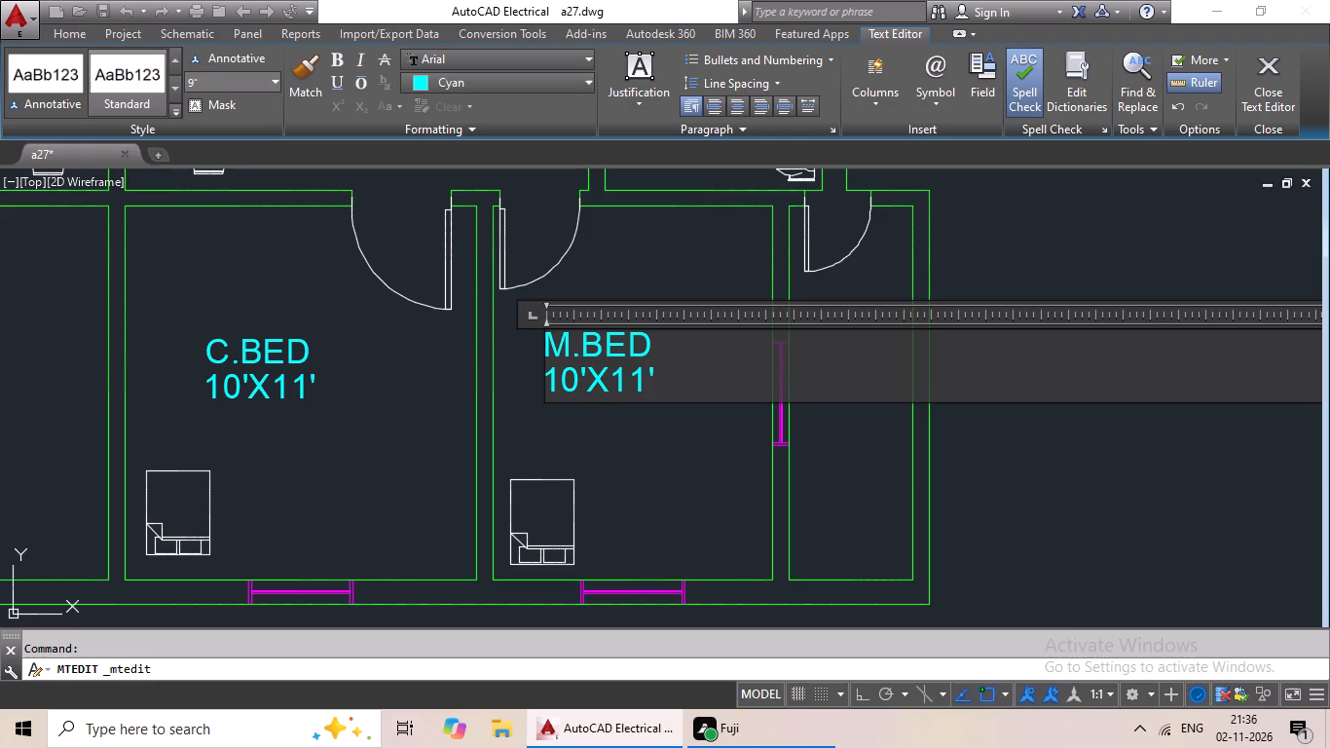
{"action": "left_click", "coordinate": [686, 261]}
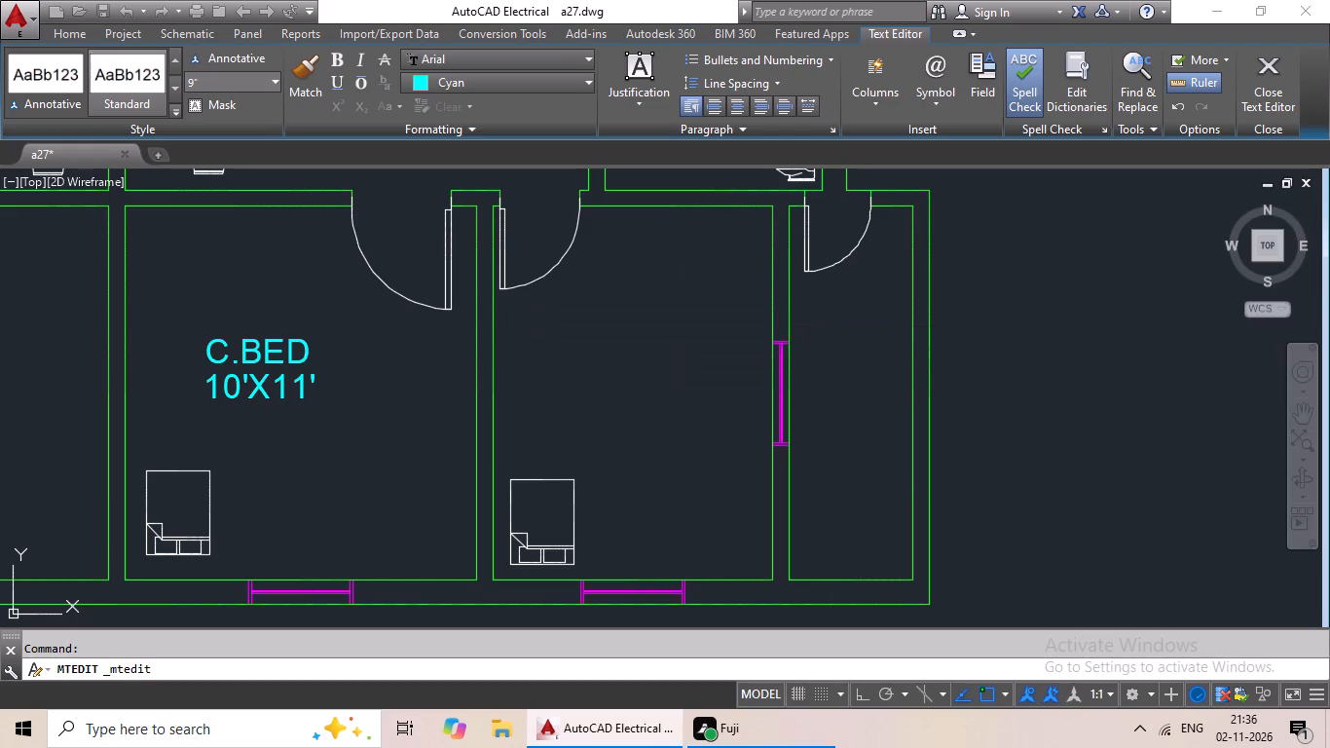
Review the room names and sizes across both units of the floor plan, from the bottom bedrooms up to the staircase.
{"action": "scroll", "coordinate": [714, 316], "scroll_direction": "down", "scroll_amount": 1}
{"action": "middle_click_drag", "start_coordinate": [728, 363], "coordinate": [572, 374]}
{"action": "scroll", "coordinate": [572, 375], "scroll_direction": "down", "scroll_amount": 1}
{"action": "middle_click_drag", "start_coordinate": [572, 375], "coordinate": [578, 375]}
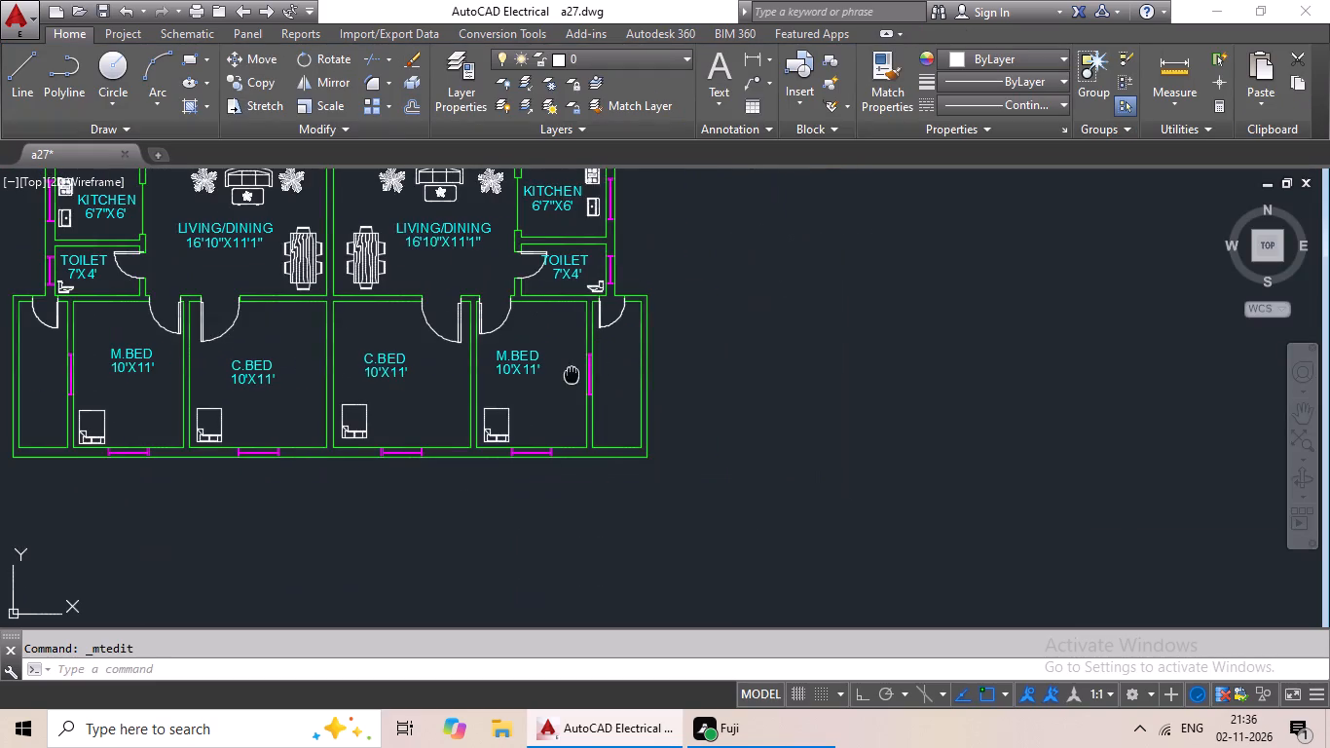
{"action": "middle_click_drag", "start_coordinate": [578, 375], "coordinate": [707, 374]}
{"action": "middle_click_drag", "start_coordinate": [444, 327], "coordinate": [533, 371]}
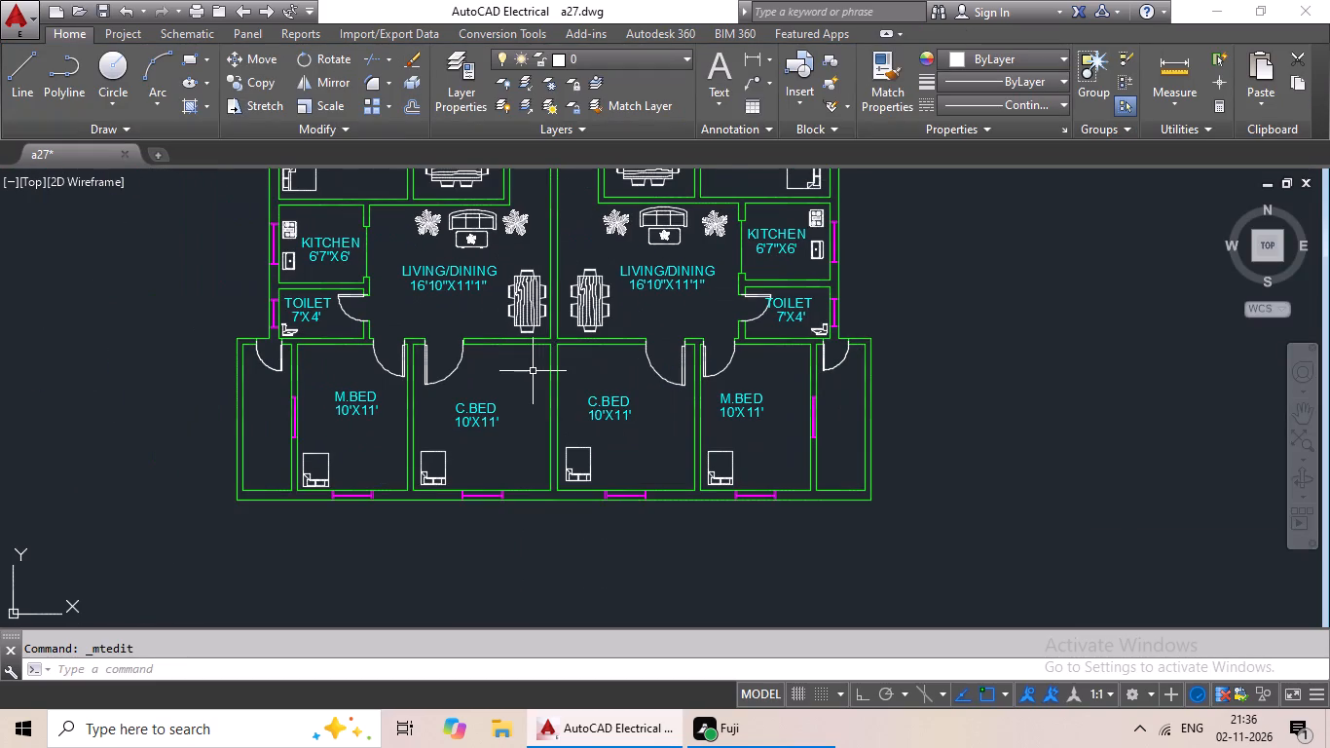
{"action": "scroll", "coordinate": [521, 351], "scroll_direction": "down", "scroll_amount": 1}
{"action": "middle_click_drag", "start_coordinate": [523, 323], "coordinate": [477, 437]}
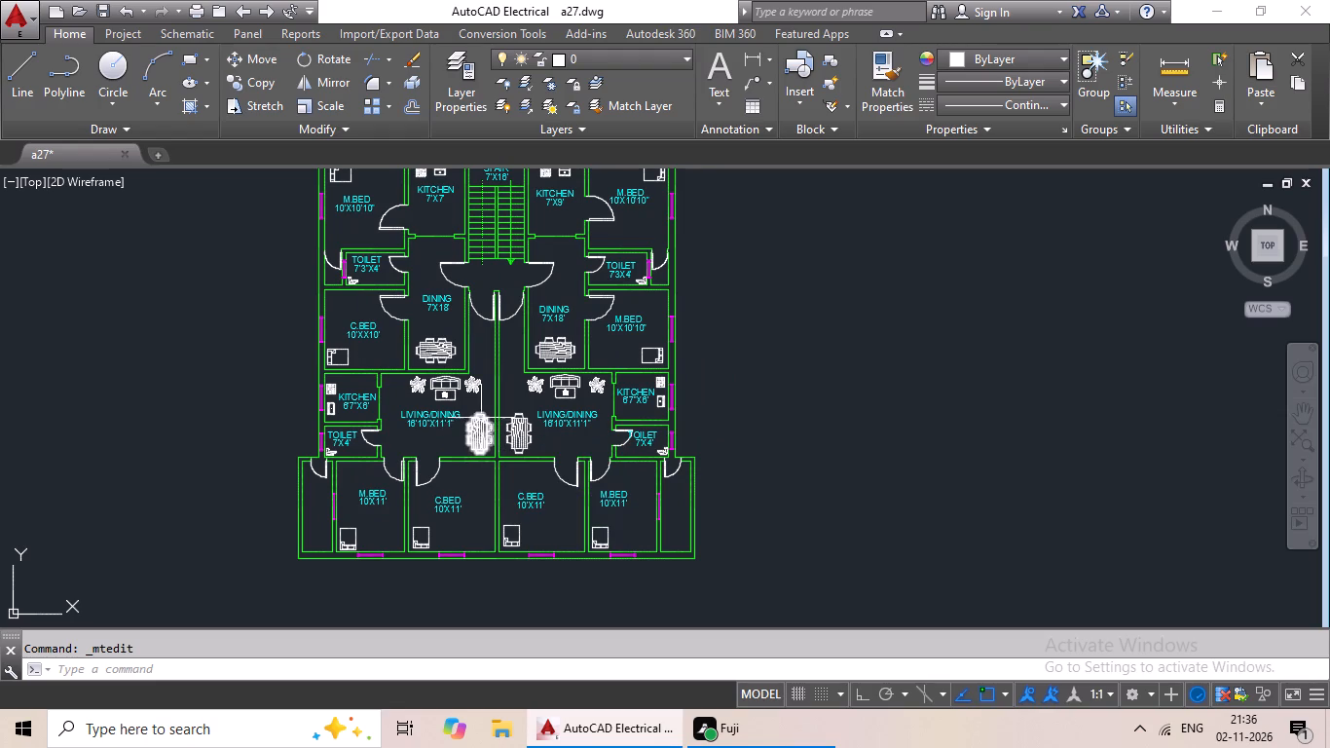
Add a red (237,31,36) multiline text W with a 15" height in the empty area beside the floor plan.
{"action": "middle_click_drag", "start_coordinate": [749, 358], "coordinate": [716, 442]}
{"action": "scroll", "coordinate": [716, 442], "scroll_direction": "down", "scroll_amount": 1}
{"action": "middle_click_drag", "start_coordinate": [719, 436], "coordinate": [619, 417]}
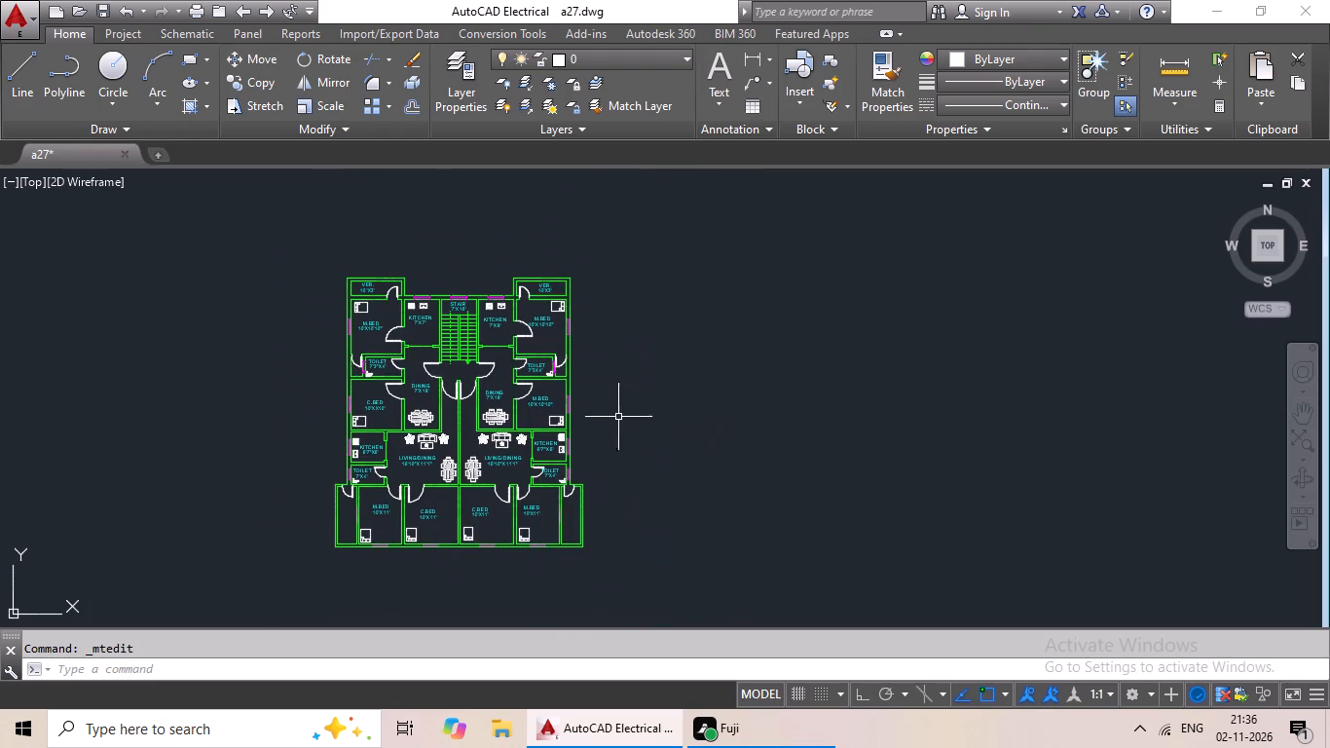
{"action": "scroll", "coordinate": [626, 400], "scroll_direction": "up", "scroll_amount": 1}
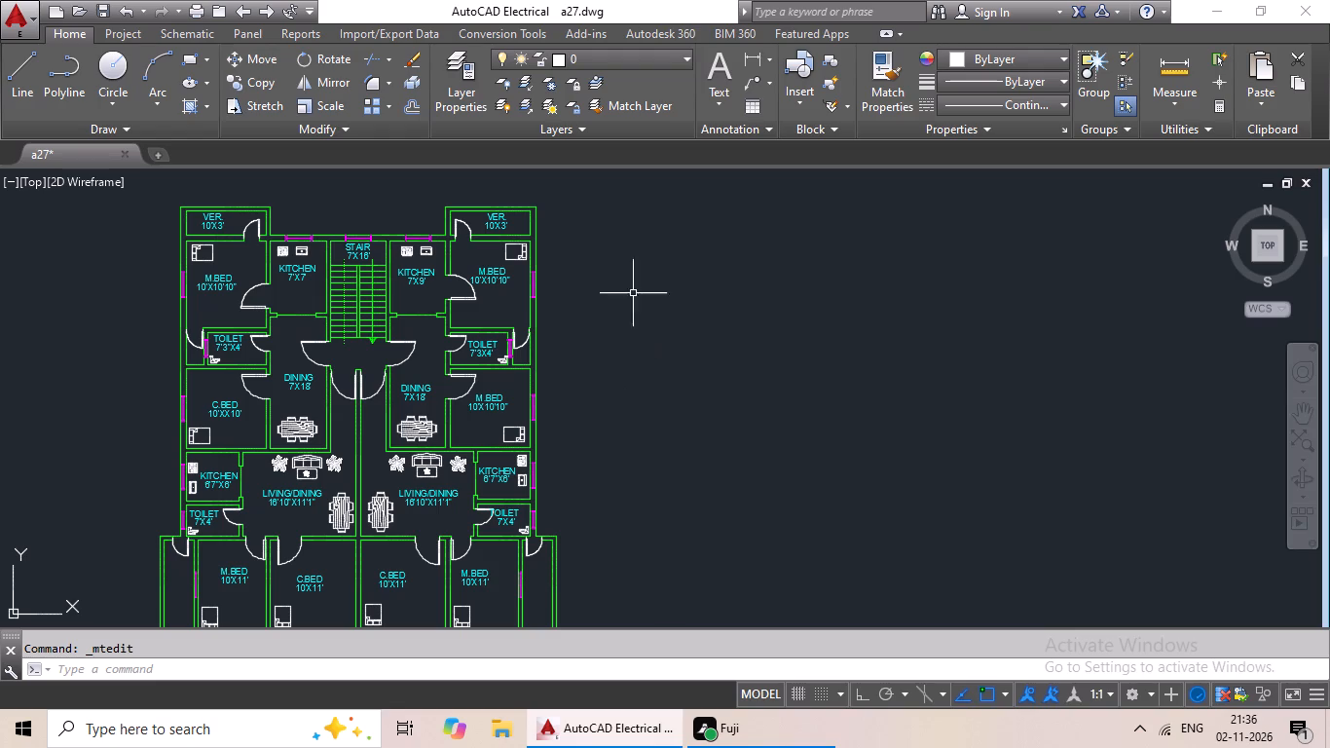
{"action": "left_click", "coordinate": [720, 92]}
{"action": "left_click_drag", "start_coordinate": [718, 135], "coordinate": [718, 145]}
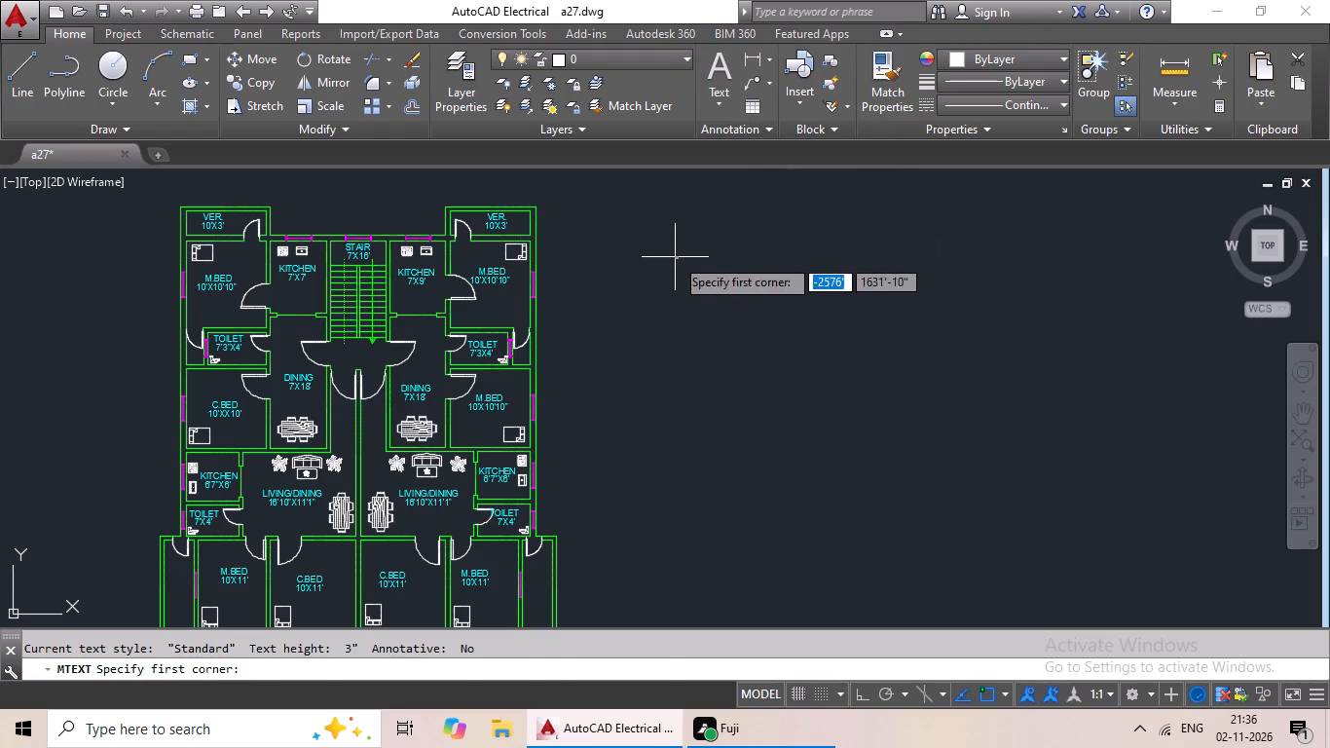
{"action": "left_click", "coordinate": [675, 257]}
{"action": "left_click", "coordinate": [1032, 310]}
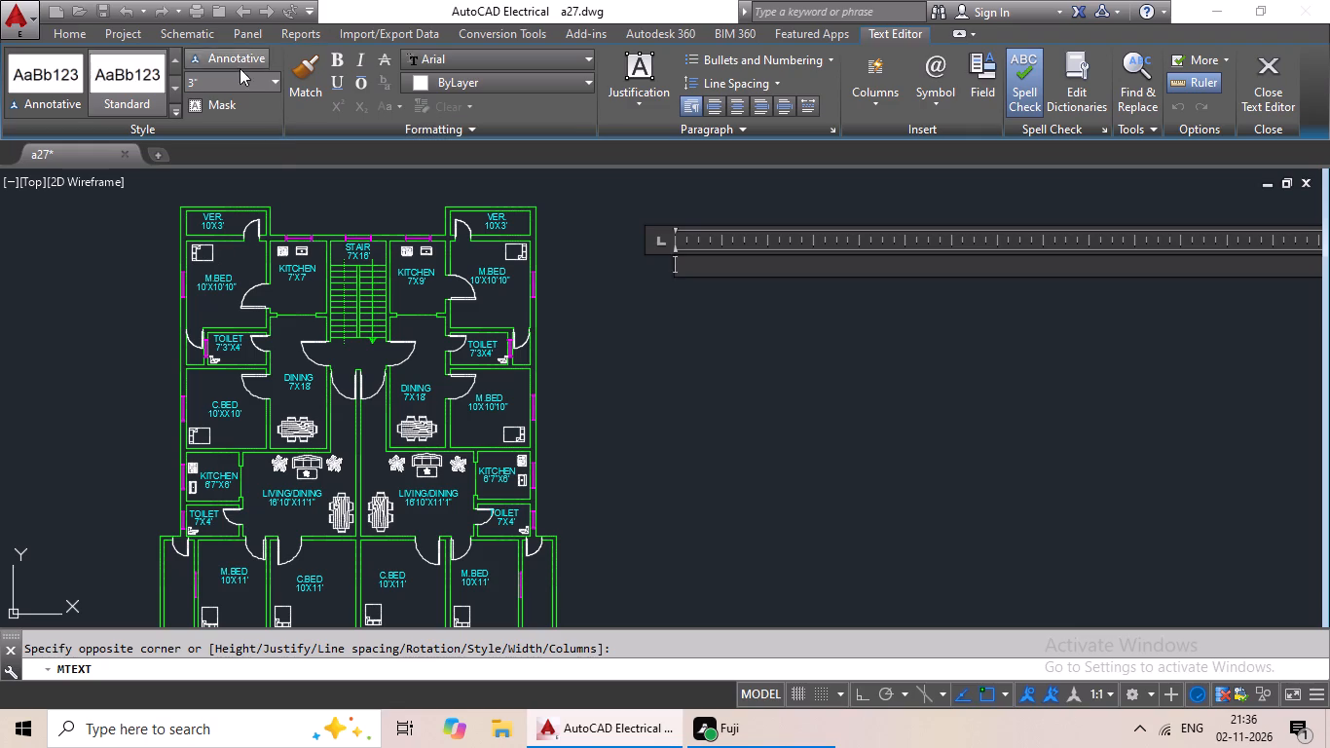
{"action": "left_click_drag", "start_coordinate": [221, 79], "coordinate": [176, 89]}
{"action": "type", "text": "15"}
{"action": "key", "text": "shift+quotedbl"}
{"action": "key", "text": "Return"}
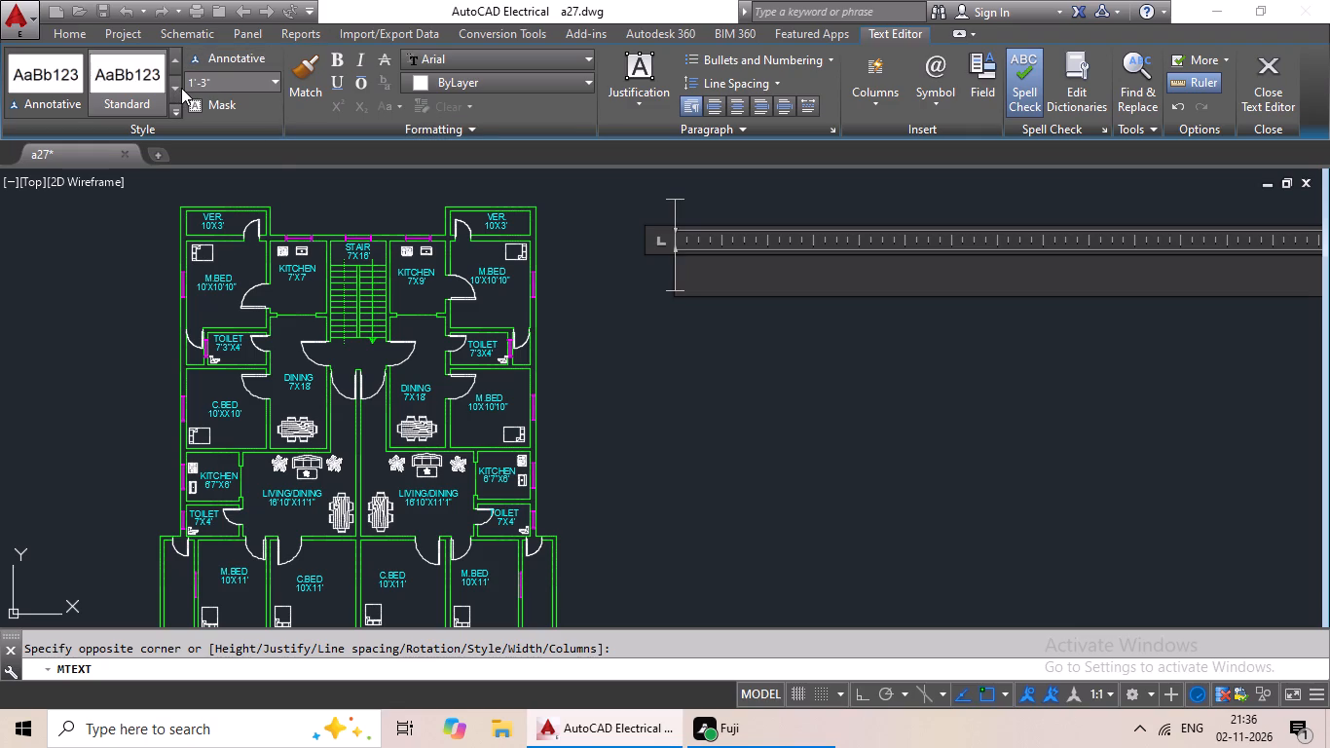
{"action": "left_click", "coordinate": [583, 73]}
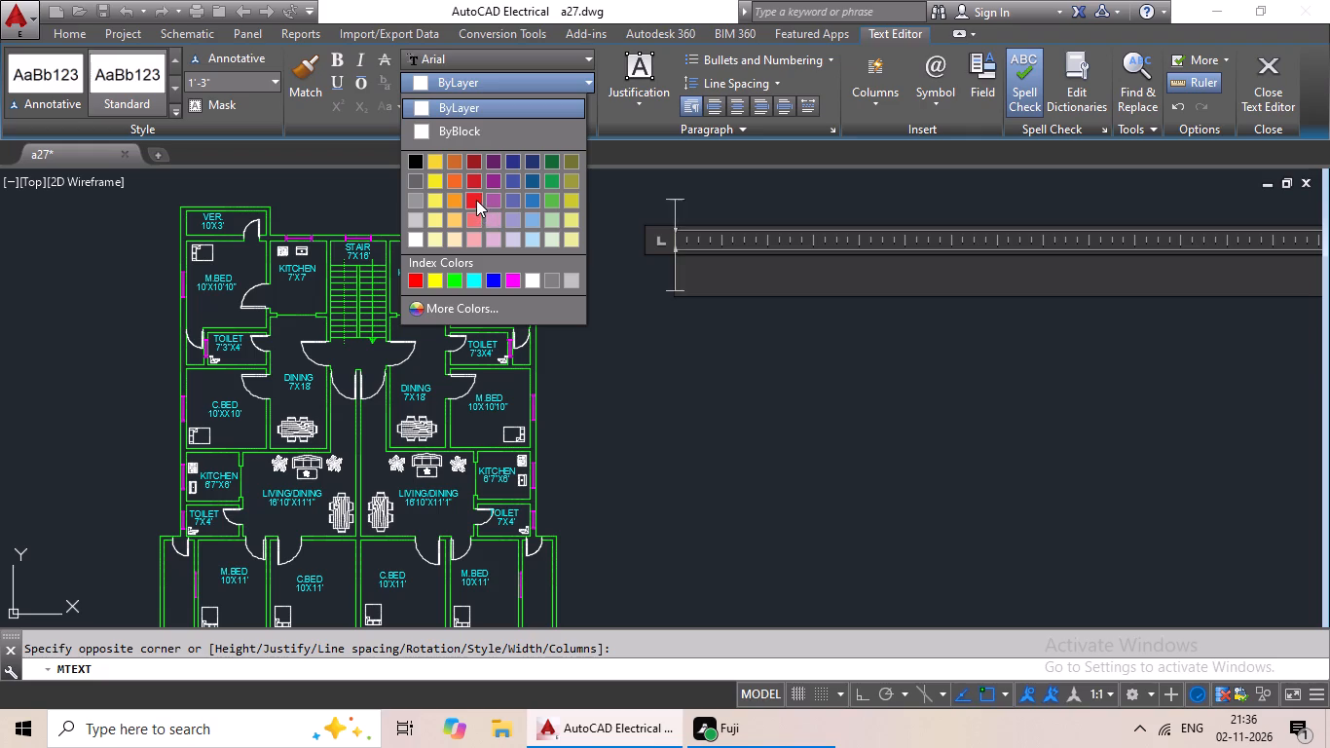
{"action": "left_click", "coordinate": [476, 200]}
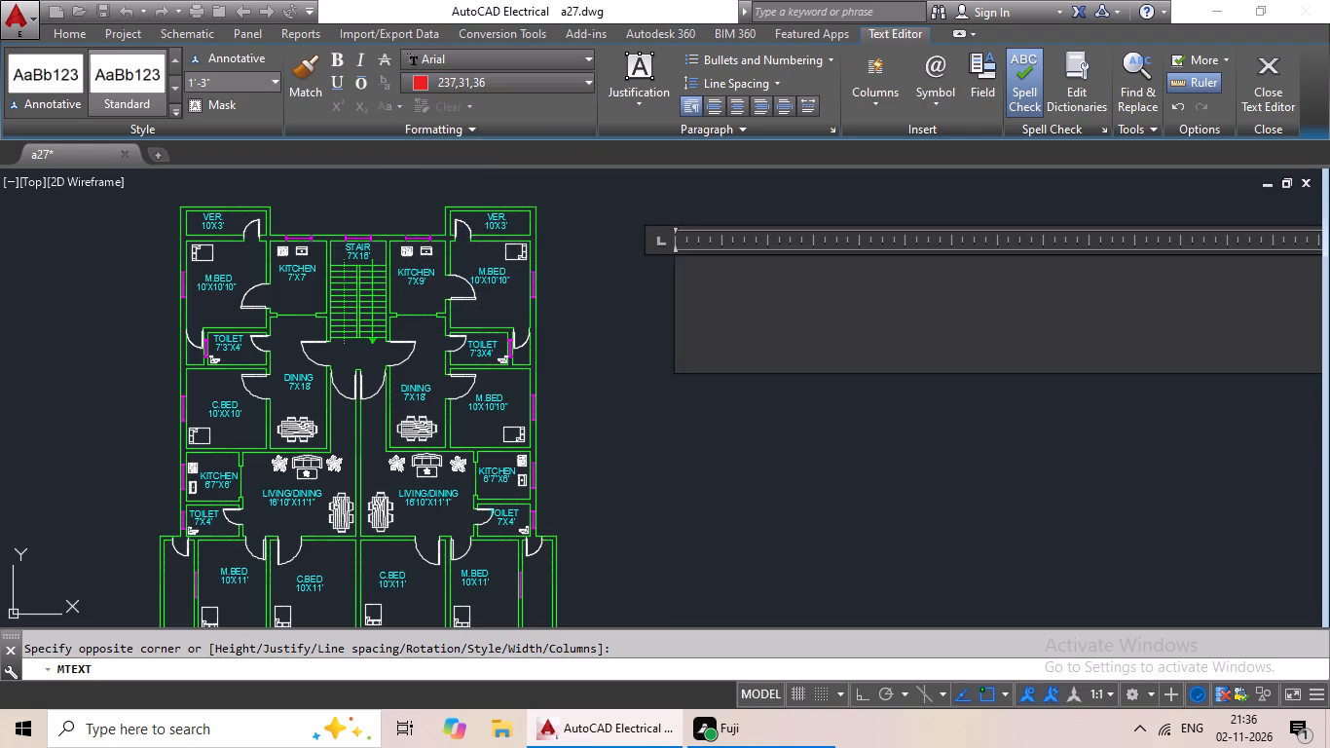
{"action": "key", "text": "shift+w"}
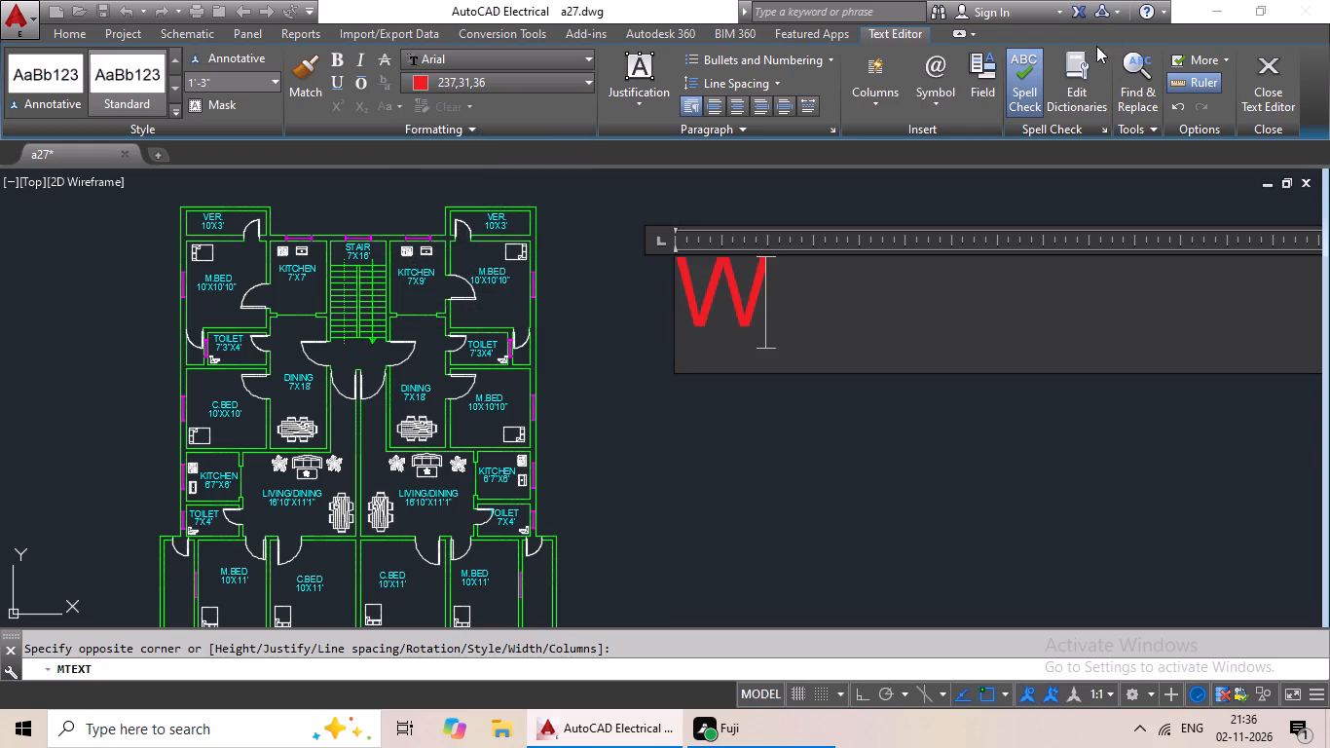
{"action": "left_click", "coordinate": [676, 471]}
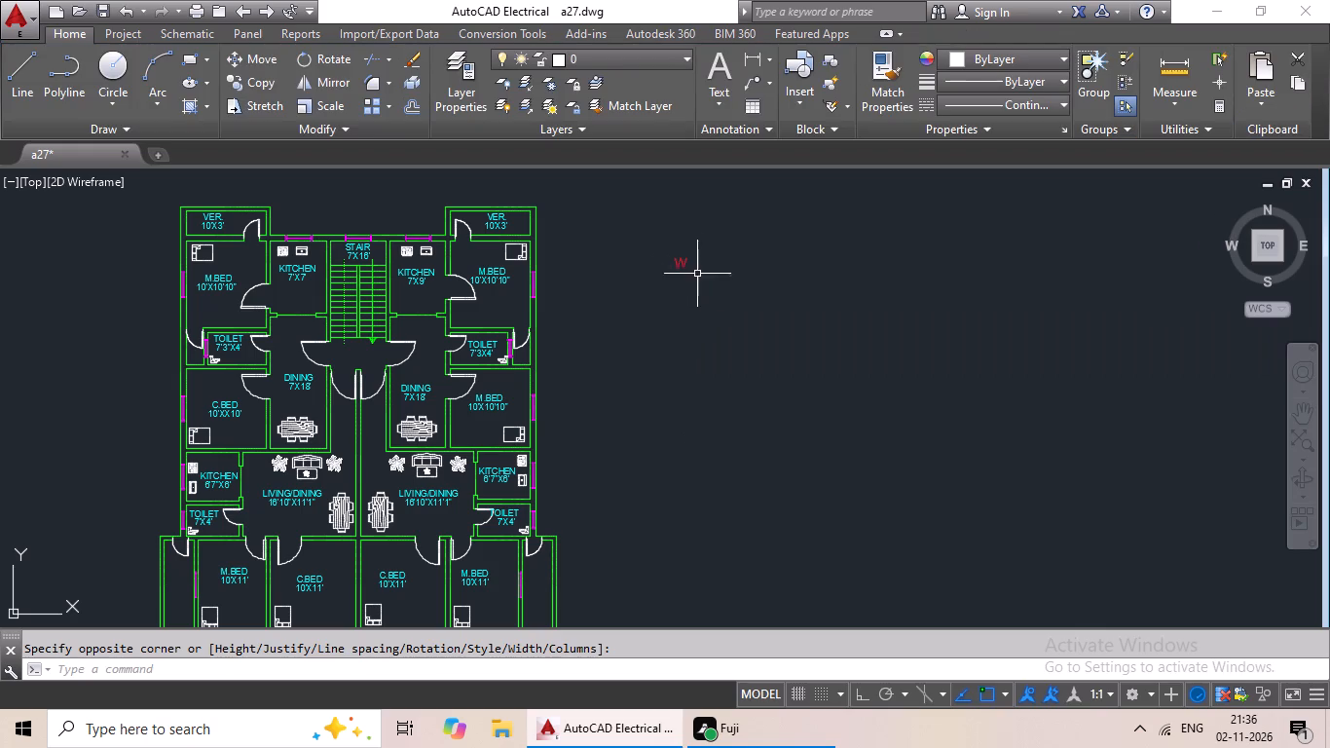
Copy the red W and paste it outside the window of the right-hand unit's upper M.BED.
{"action": "left_click", "coordinate": [679, 263]}
{"action": "key", "text": "ctrl+c"}
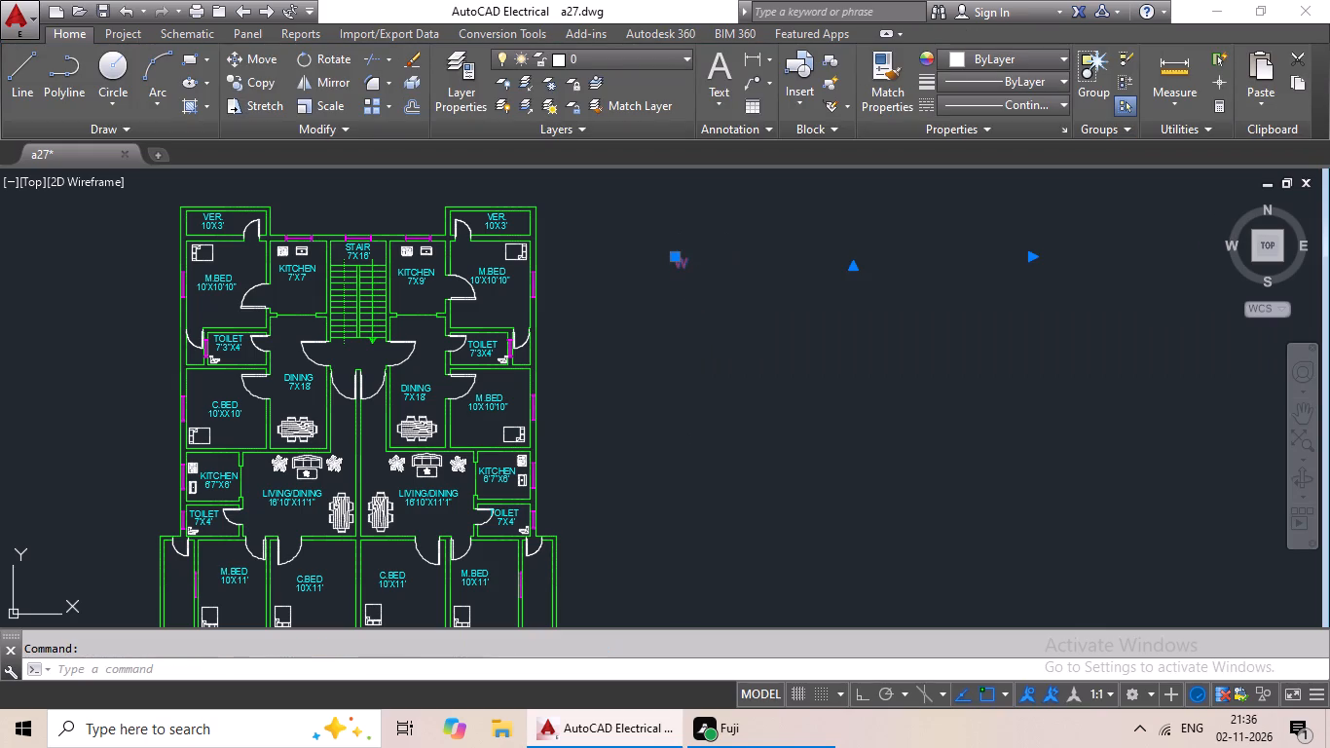
{"action": "key", "text": "ctrl+v"}
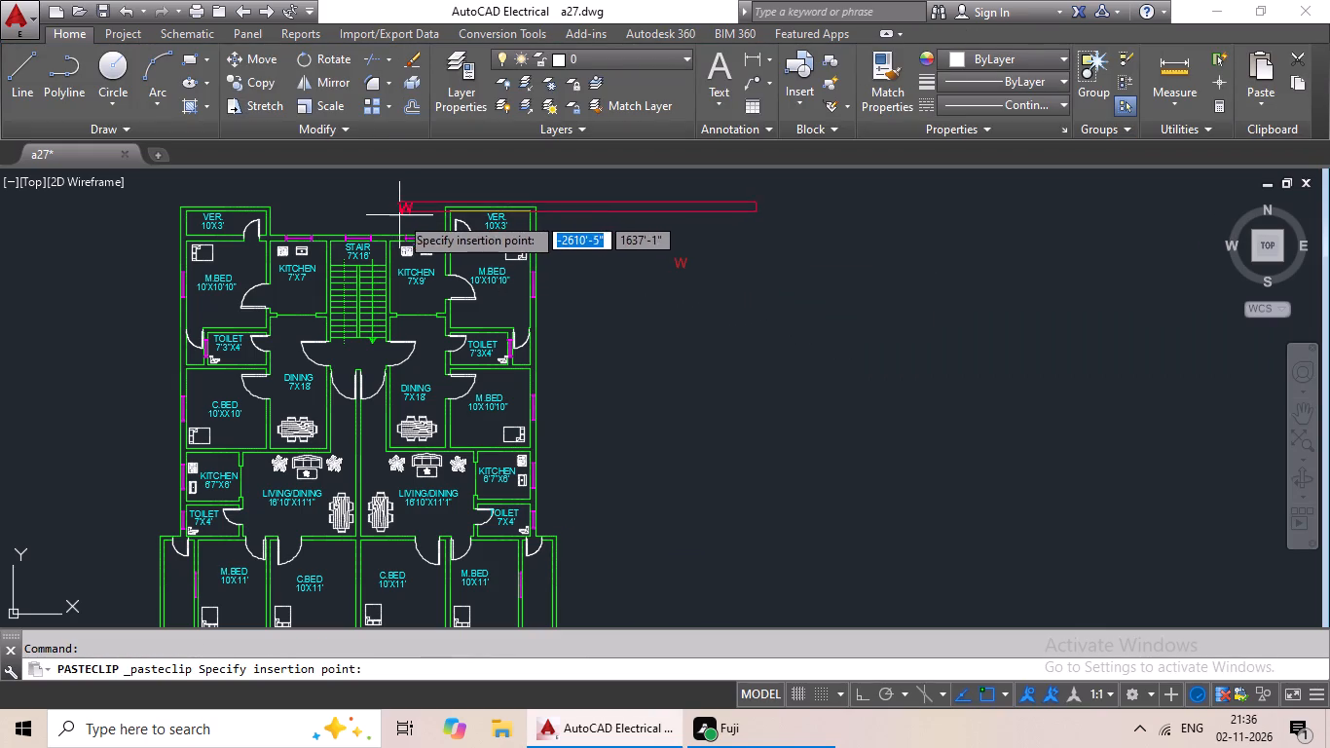
{"action": "scroll", "coordinate": [554, 279], "scroll_direction": "up", "scroll_amount": 3}
{"action": "scroll", "coordinate": [489, 338], "scroll_direction": "up", "scroll_amount": 2}
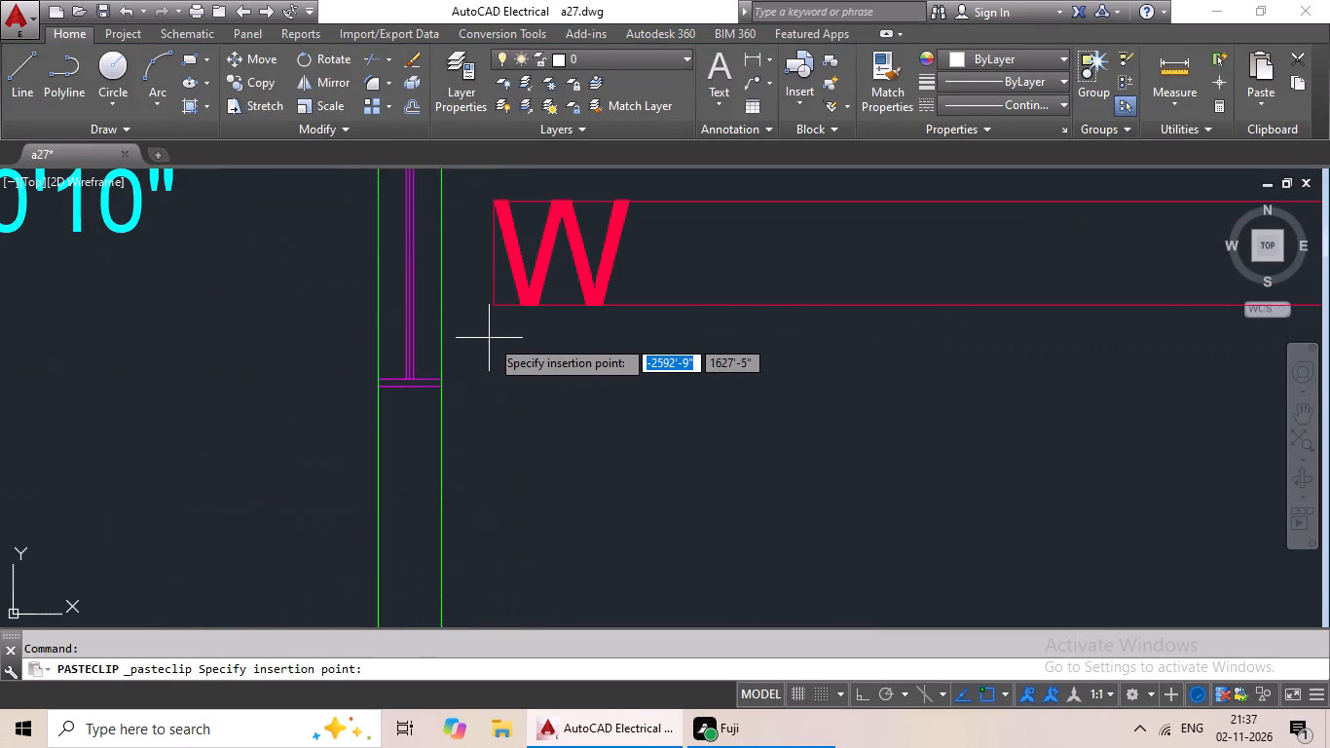
{"action": "scroll", "coordinate": [487, 346], "scroll_direction": "down", "scroll_amount": 1}
{"action": "left_click", "coordinate": [485, 343]}
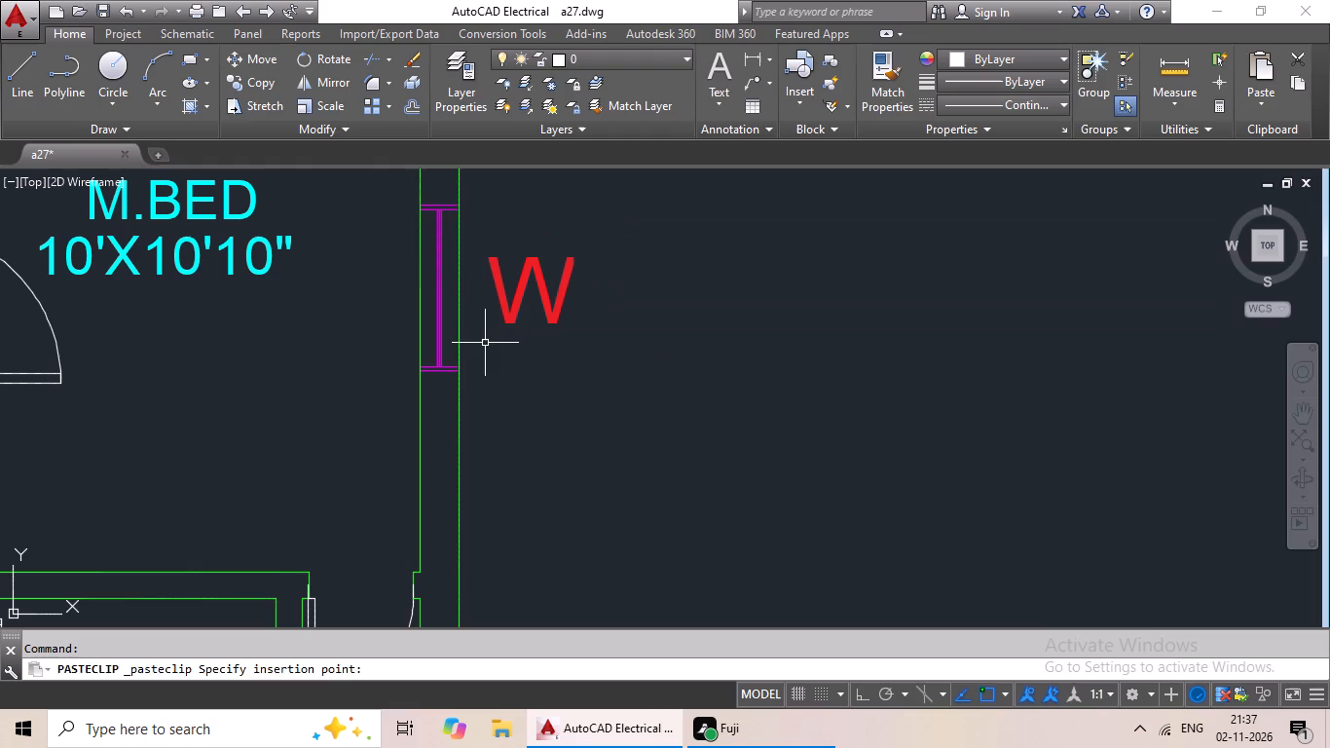
Paste W labels above the top-wall windows of the 7'X9' kitchen, the staircase and the 7'X7' kitchen.
{"action": "key", "text": "ctrl+v"}
{"action": "scroll", "coordinate": [641, 391], "scroll_direction": "down", "scroll_amount": 1}
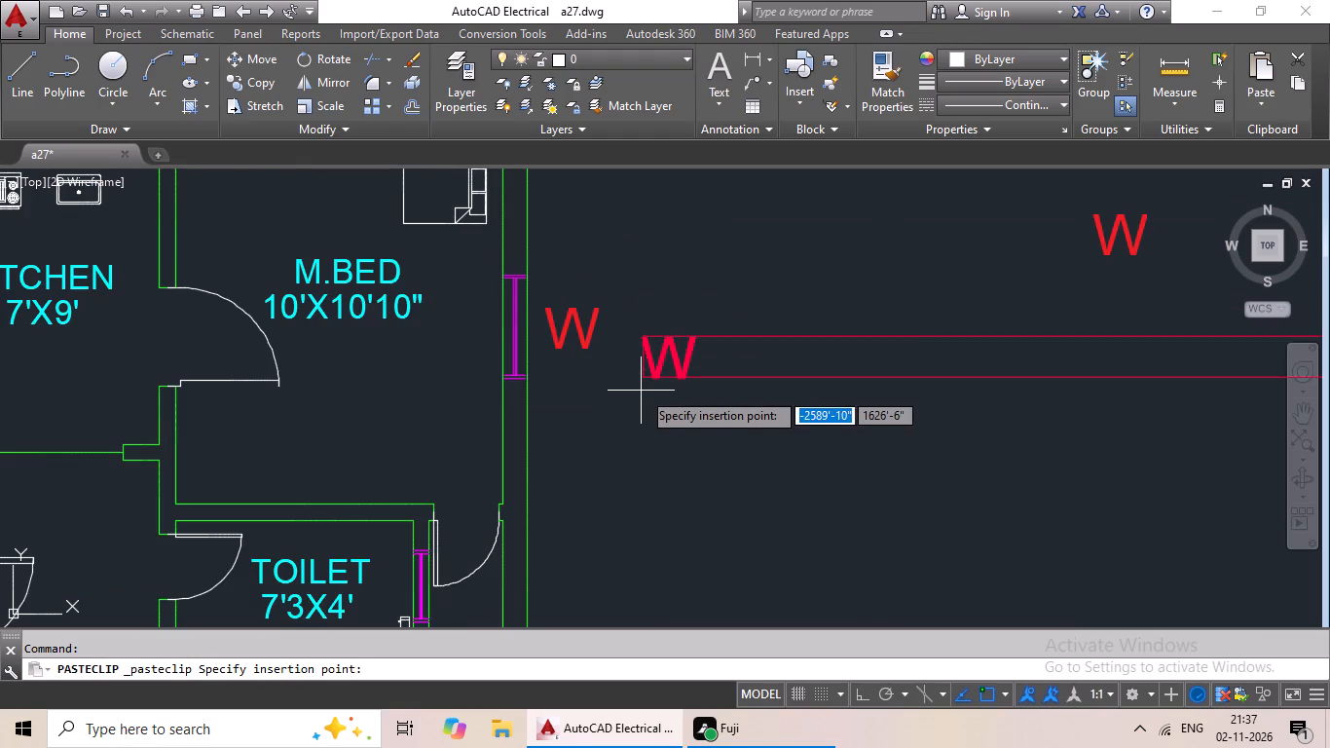
{"action": "middle_click_drag", "start_coordinate": [610, 357], "coordinate": [695, 403]}
{"action": "middle_click_drag", "start_coordinate": [475, 304], "coordinate": [672, 430]}
{"action": "middle_click_drag", "start_coordinate": [530, 381], "coordinate": [755, 363]}
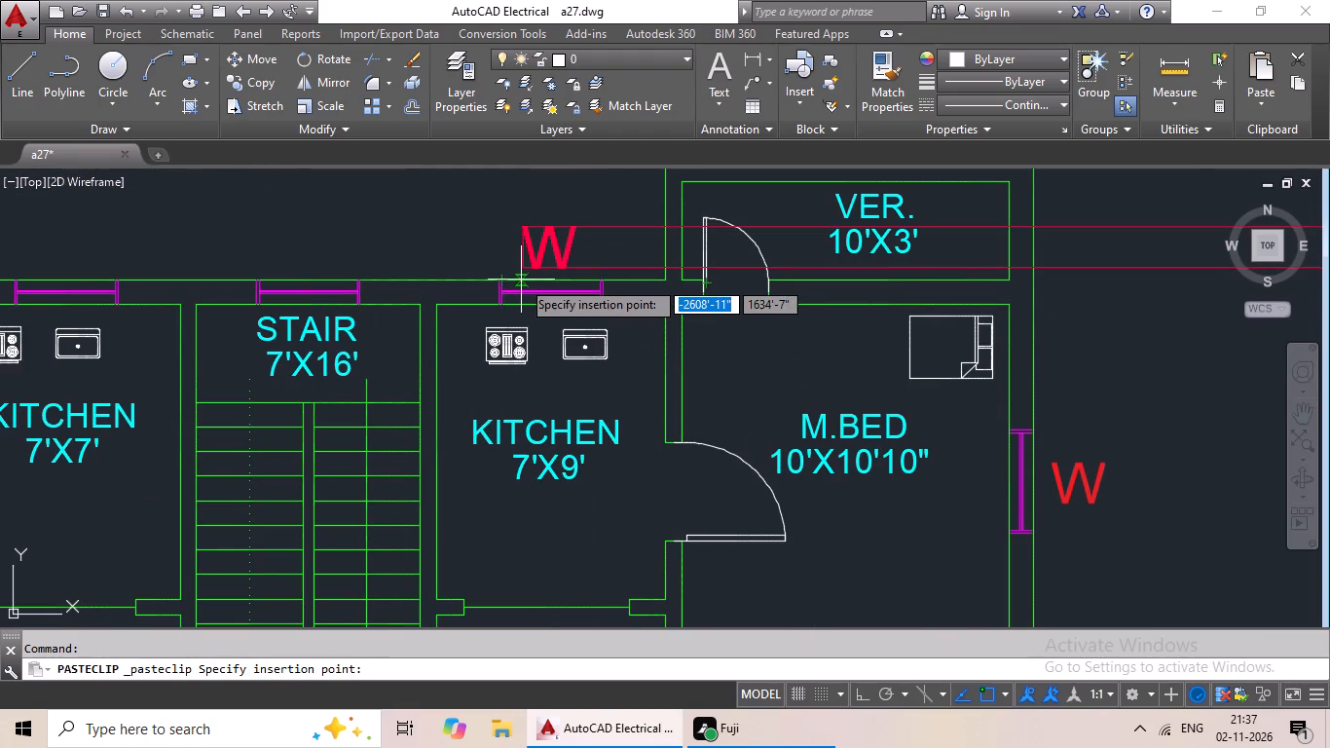
{"action": "left_click", "coordinate": [521, 280]}
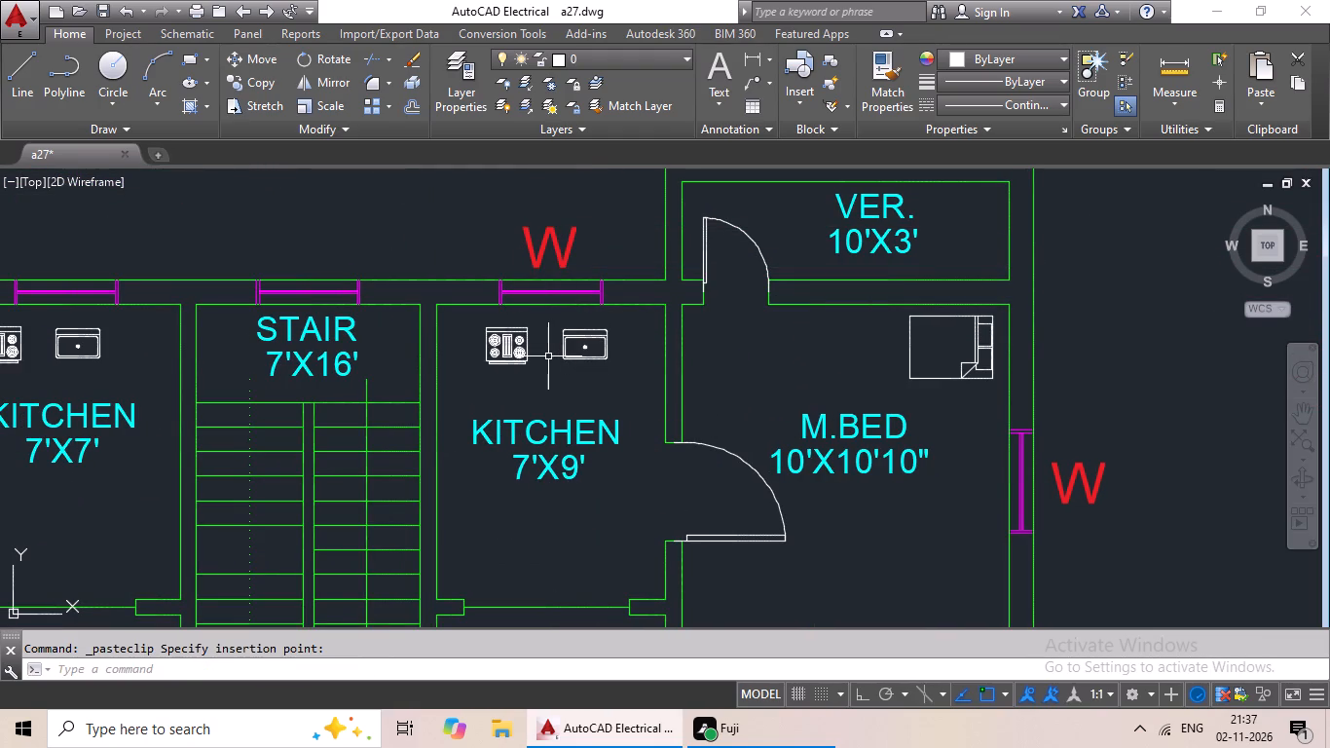
{"action": "key", "text": "ctrl+v"}
{"action": "left_click", "coordinate": [281, 276]}
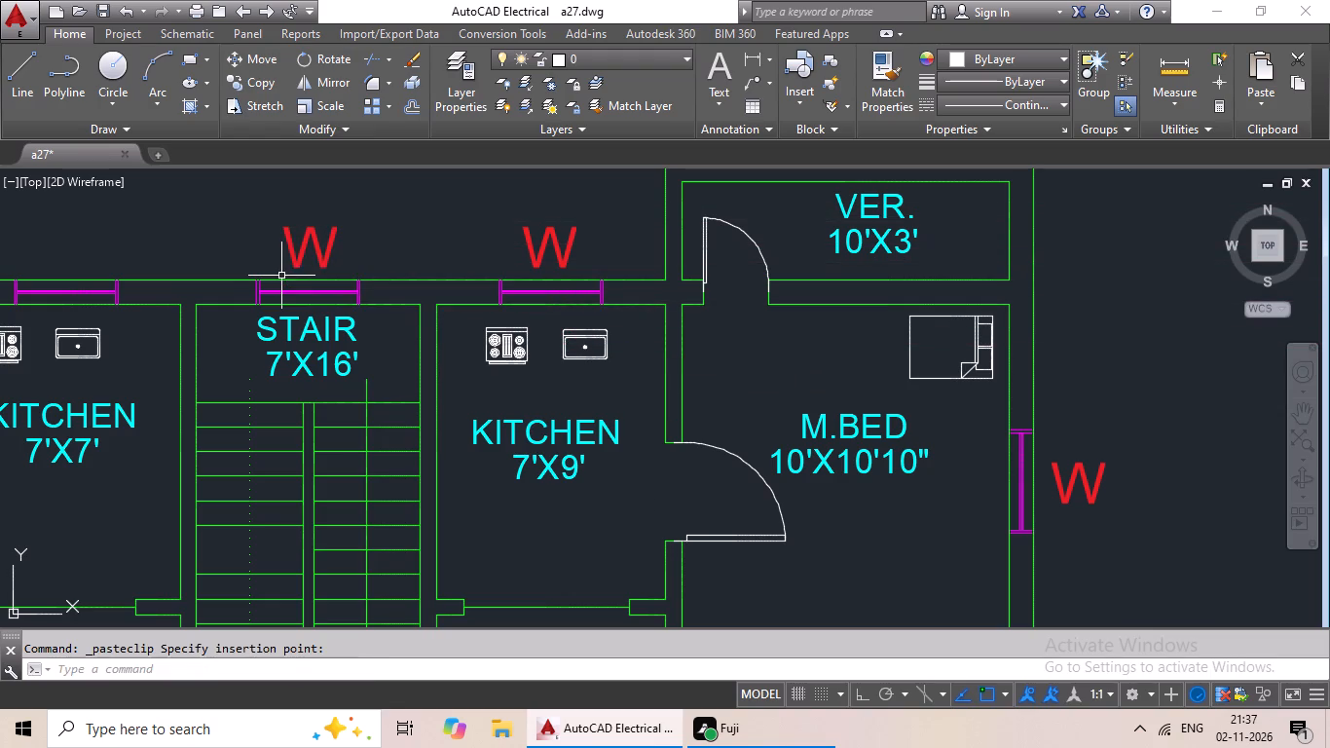
{"action": "key", "text": "ctrl+v"}
{"action": "scroll", "coordinate": [381, 305], "scroll_direction": "down", "scroll_amount": 2, "text": "ctrl"}
{"action": "middle_click_drag", "start_coordinate": [381, 305], "coordinate": [524, 305], "text": "ctrl"}
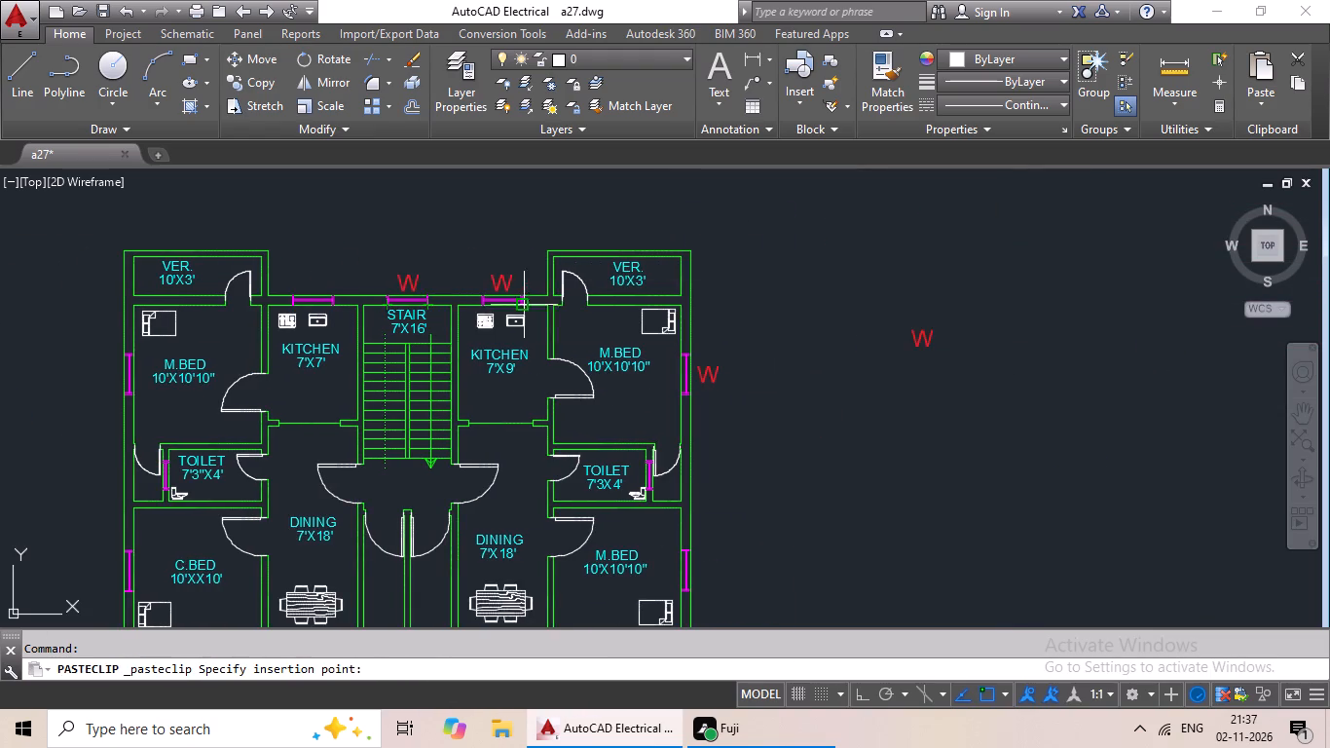
{"action": "scroll", "coordinate": [319, 280], "scroll_direction": "up", "scroll_amount": 4}
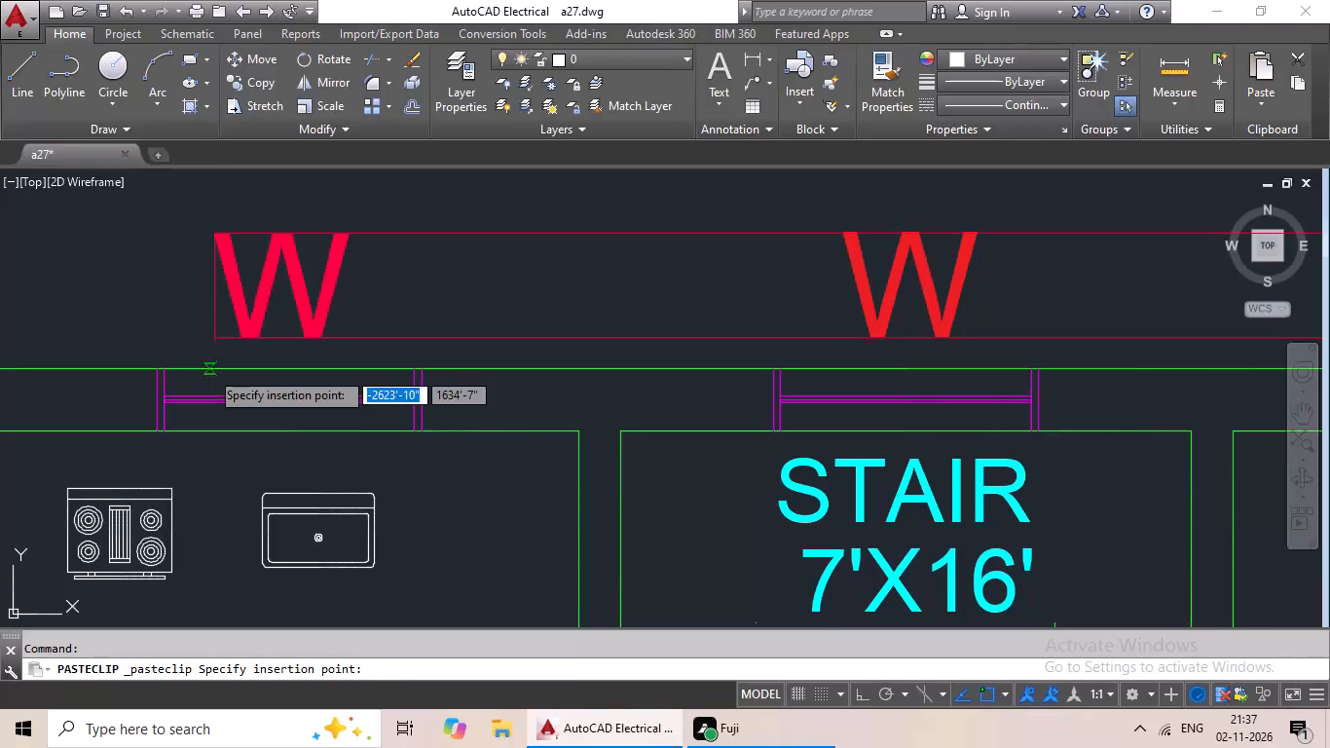
{"action": "left_click", "coordinate": [209, 370]}
Paste a W label outside the window of the left-hand unit's upper M.BED.
{"action": "key", "text": "ctrl+v"}
{"action": "scroll", "coordinate": [288, 374], "scroll_direction": "down", "scroll_amount": 2, "text": "ctrl"}
{"action": "middle_click_drag", "start_coordinate": [248, 372], "coordinate": [546, 355]}
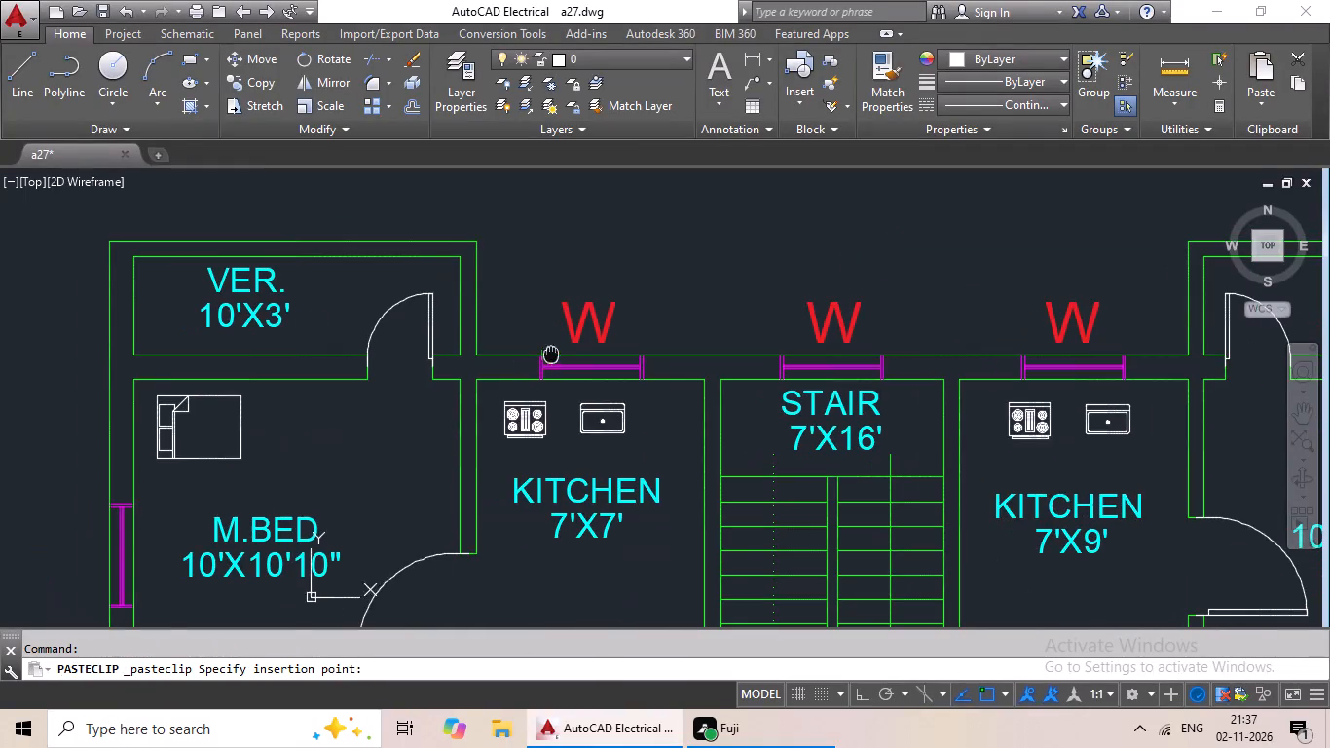
{"action": "middle_click_drag", "start_coordinate": [387, 373], "coordinate": [458, 166]}
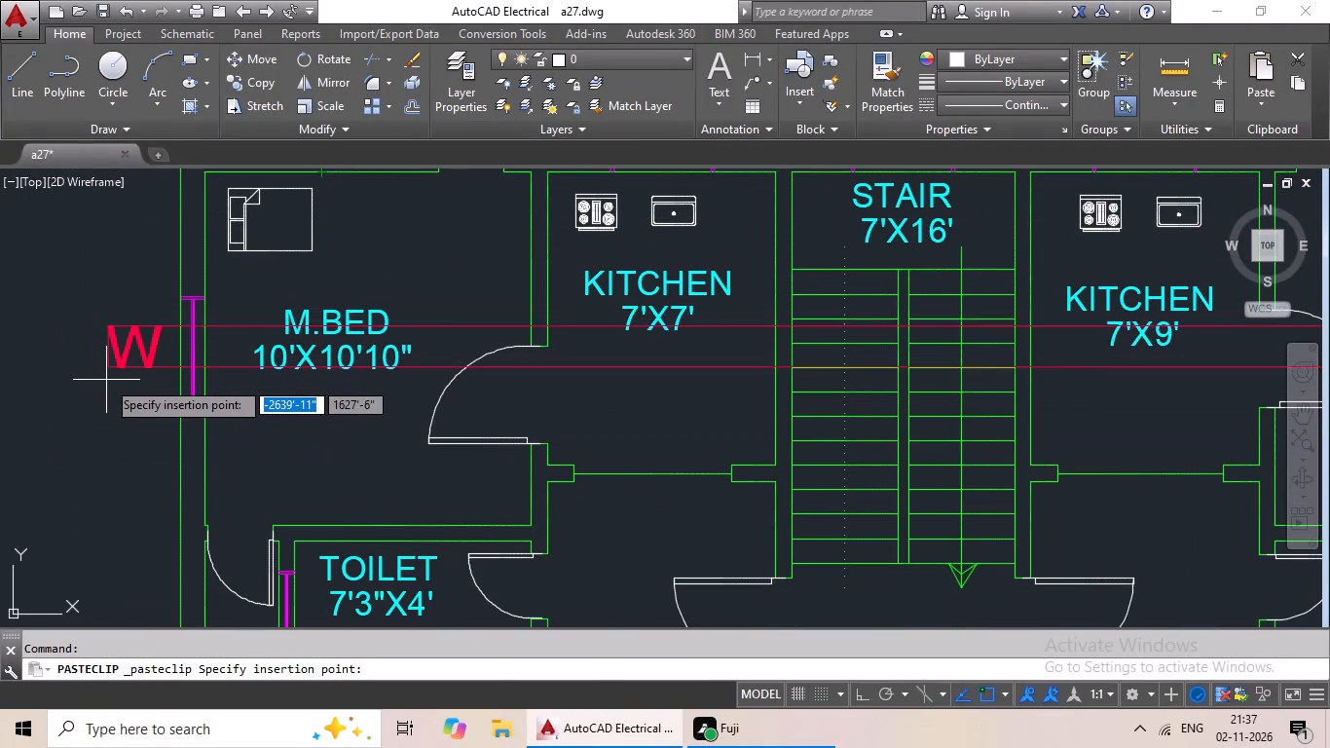
{"action": "left_click", "coordinate": [112, 384]}
Paste W labels outside the outer-wall windows of the left-hand unit's upper C.BED and its 6'7"X6' kitchen.
{"action": "key", "text": "ctrl+v"}
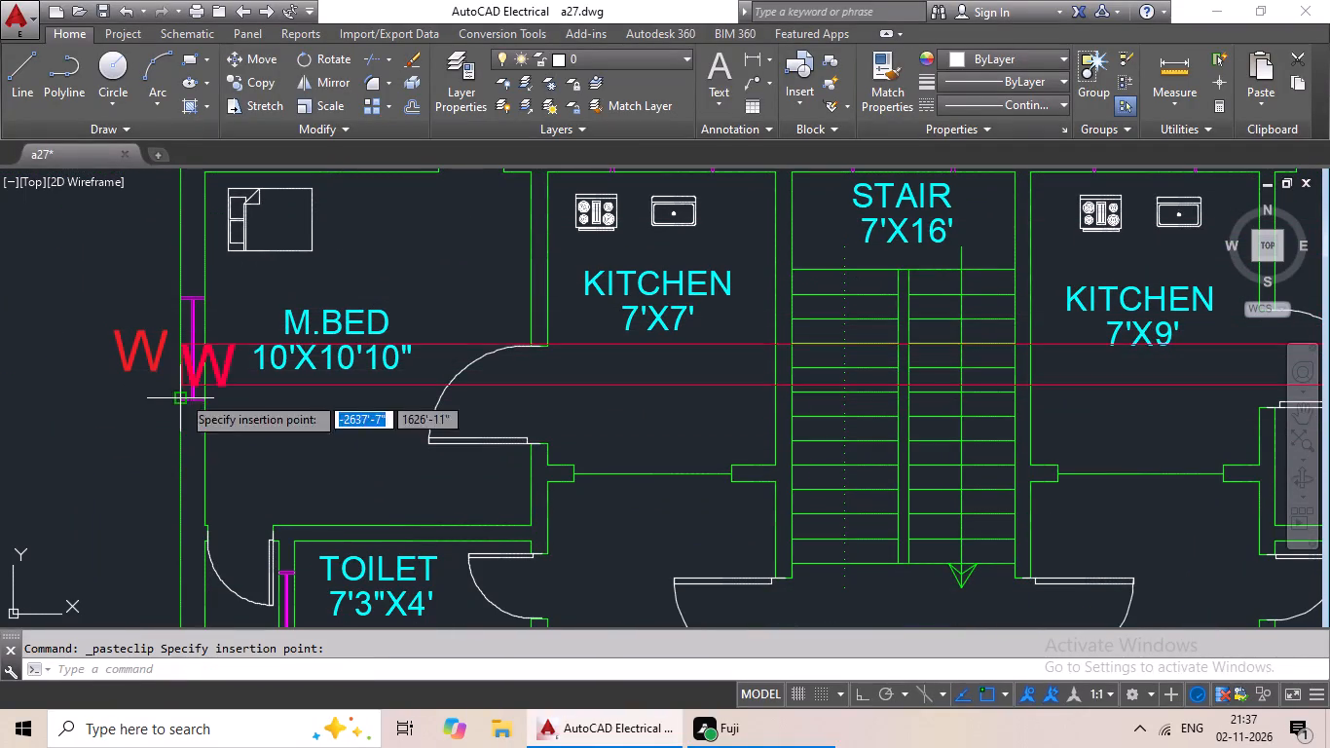
{"action": "middle_click_drag", "start_coordinate": [370, 406], "coordinate": [409, 232]}
{"action": "scroll", "coordinate": [421, 229], "scroll_direction": "down", "scroll_amount": 2}
{"action": "middle_click_drag", "start_coordinate": [447, 280], "coordinate": [360, 368]}
{"action": "middle_click_drag", "start_coordinate": [463, 363], "coordinate": [463, 361]}
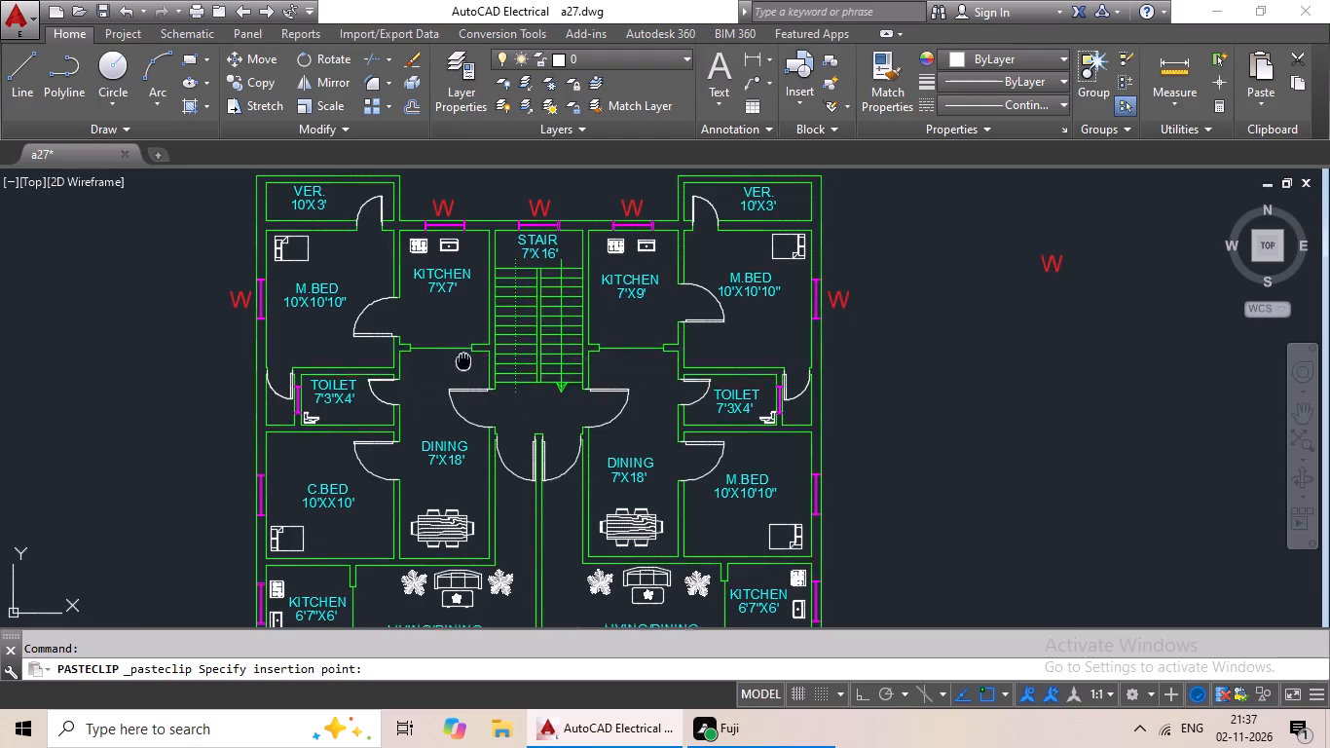
{"action": "middle_click_drag", "start_coordinate": [463, 361], "coordinate": [295, 321]}
{"action": "middle_click_drag", "start_coordinate": [434, 349], "coordinate": [534, 295]}
{"action": "scroll", "coordinate": [99, 440], "scroll_direction": "up", "scroll_amount": 2}
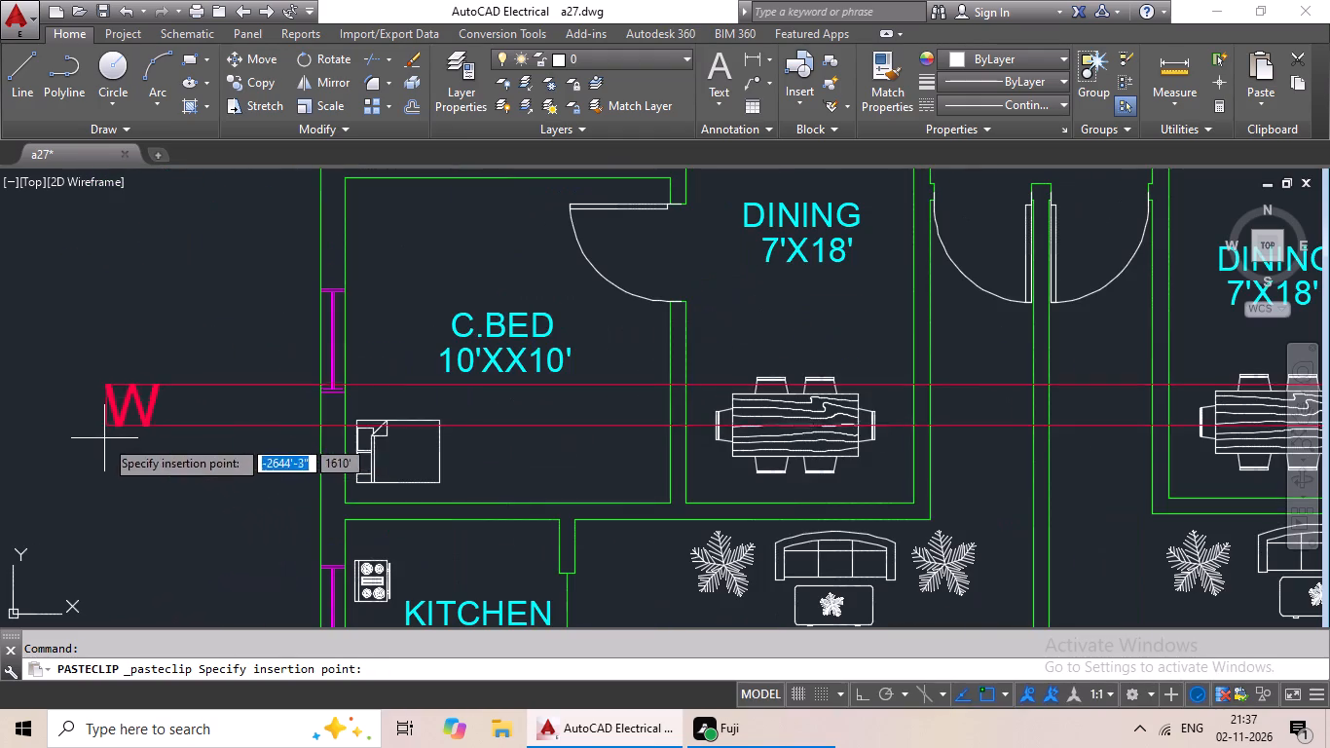
{"action": "left_click", "coordinate": [250, 376]}
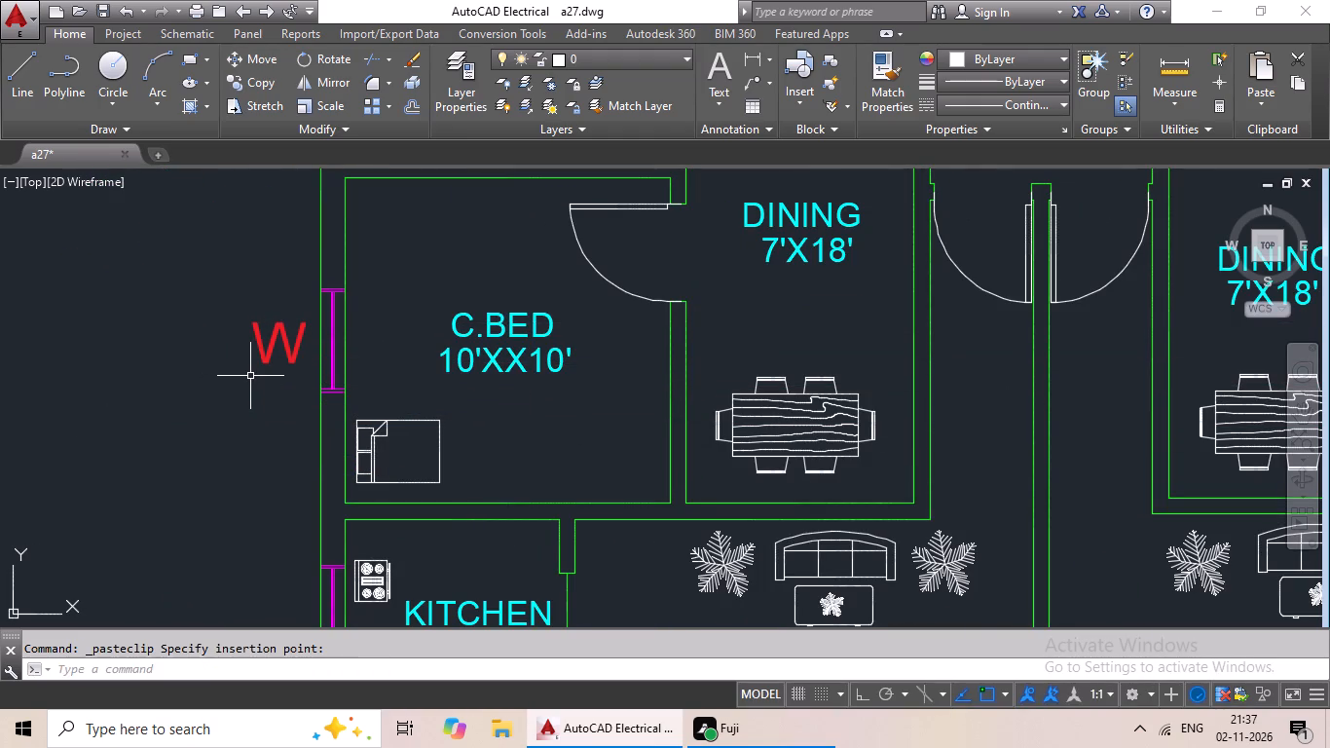
{"action": "key", "text": "ctrl+v"}
{"action": "middle_click_drag", "start_coordinate": [345, 414], "coordinate": [409, 173]}
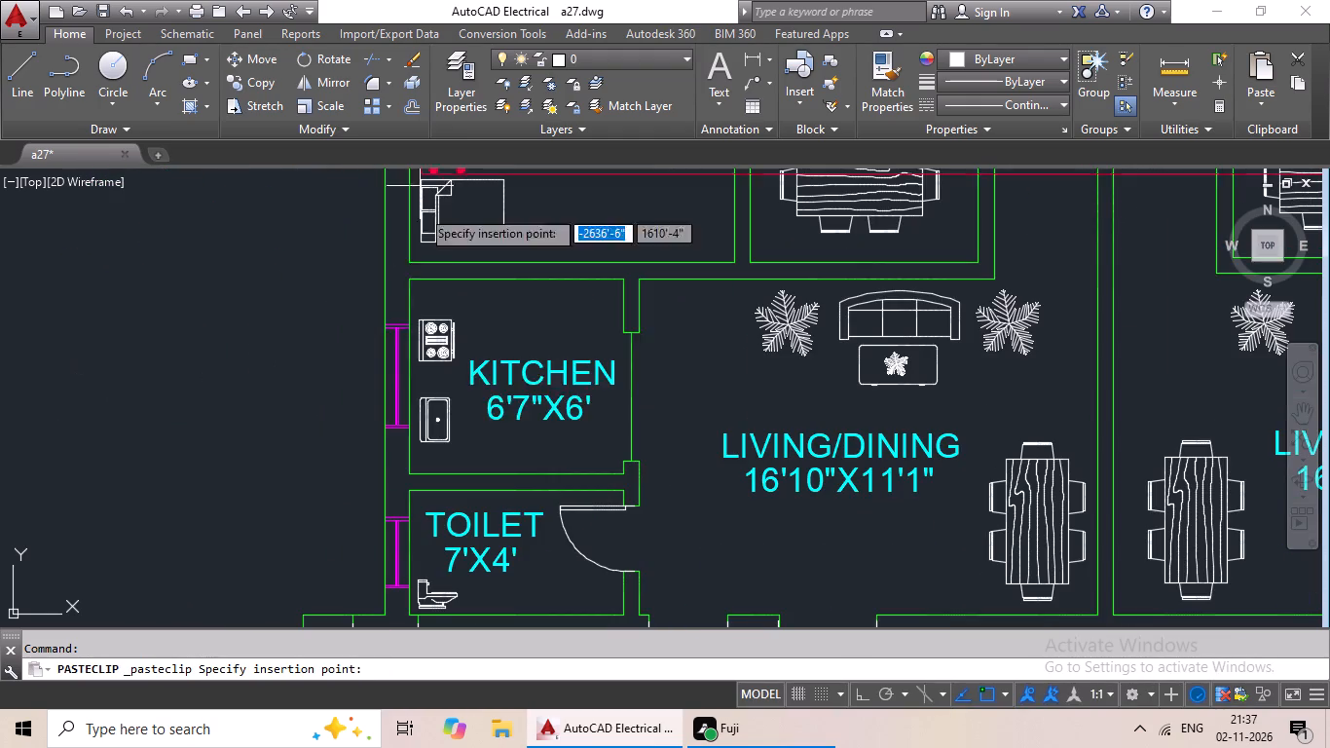
{"action": "left_click", "coordinate": [312, 407]}
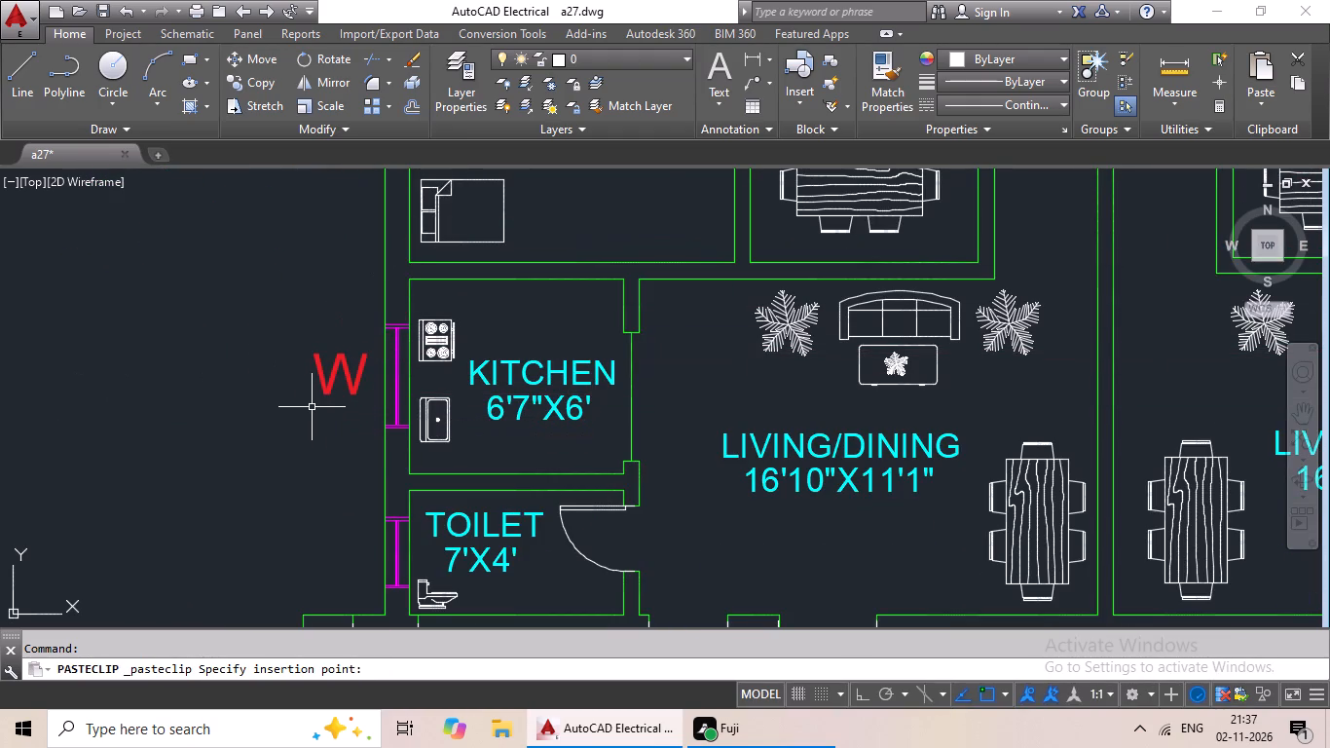
Paste W labels outside the outer-wall windows of the right-hand unit's middle M.BED and its 6'7"X6' kitchen.
{"action": "key", "text": "ctrl+v"}
{"action": "scroll", "coordinate": [510, 408], "scroll_direction": "down", "scroll_amount": 2, "text": "ctrl"}
{"action": "middle_click_drag", "start_coordinate": [593, 423], "coordinate": [406, 364]}
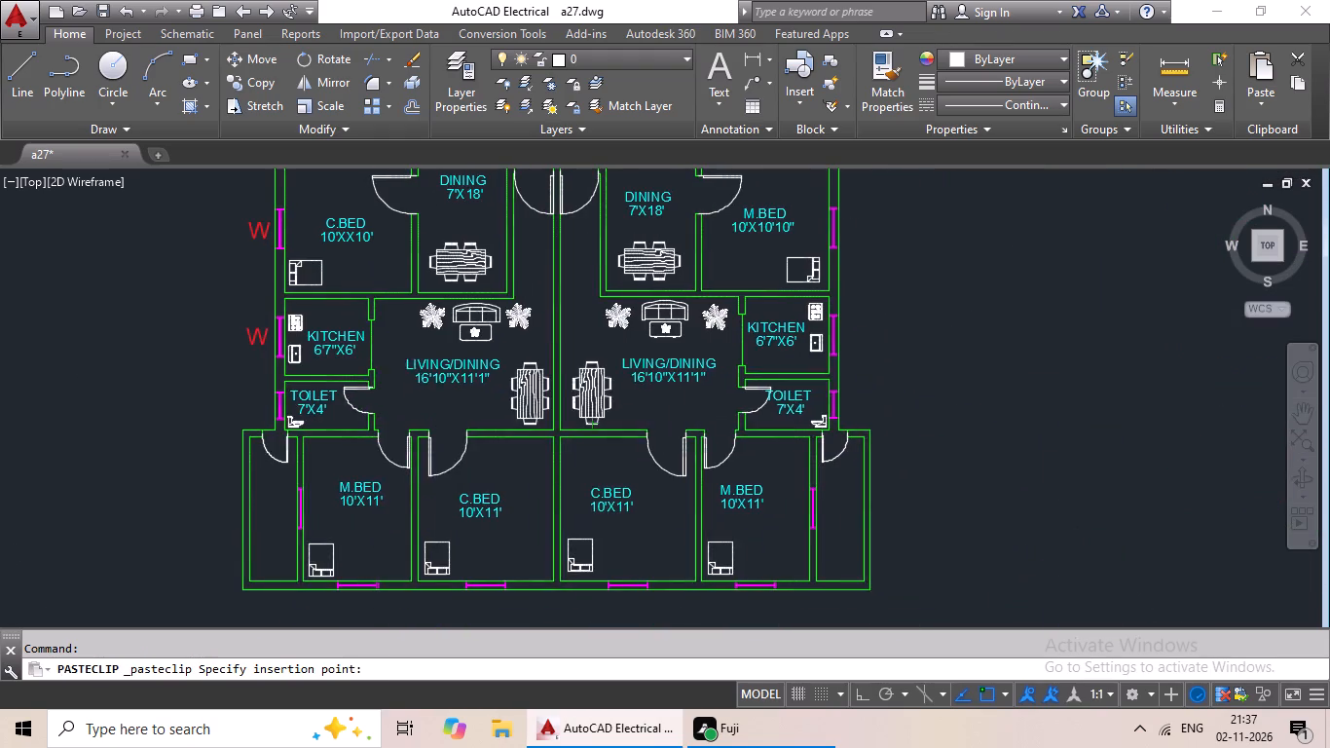
{"action": "middle_click_drag", "start_coordinate": [500, 401], "coordinate": [361, 430]}
{"action": "middle_click_drag", "start_coordinate": [735, 284], "coordinate": [677, 433]}
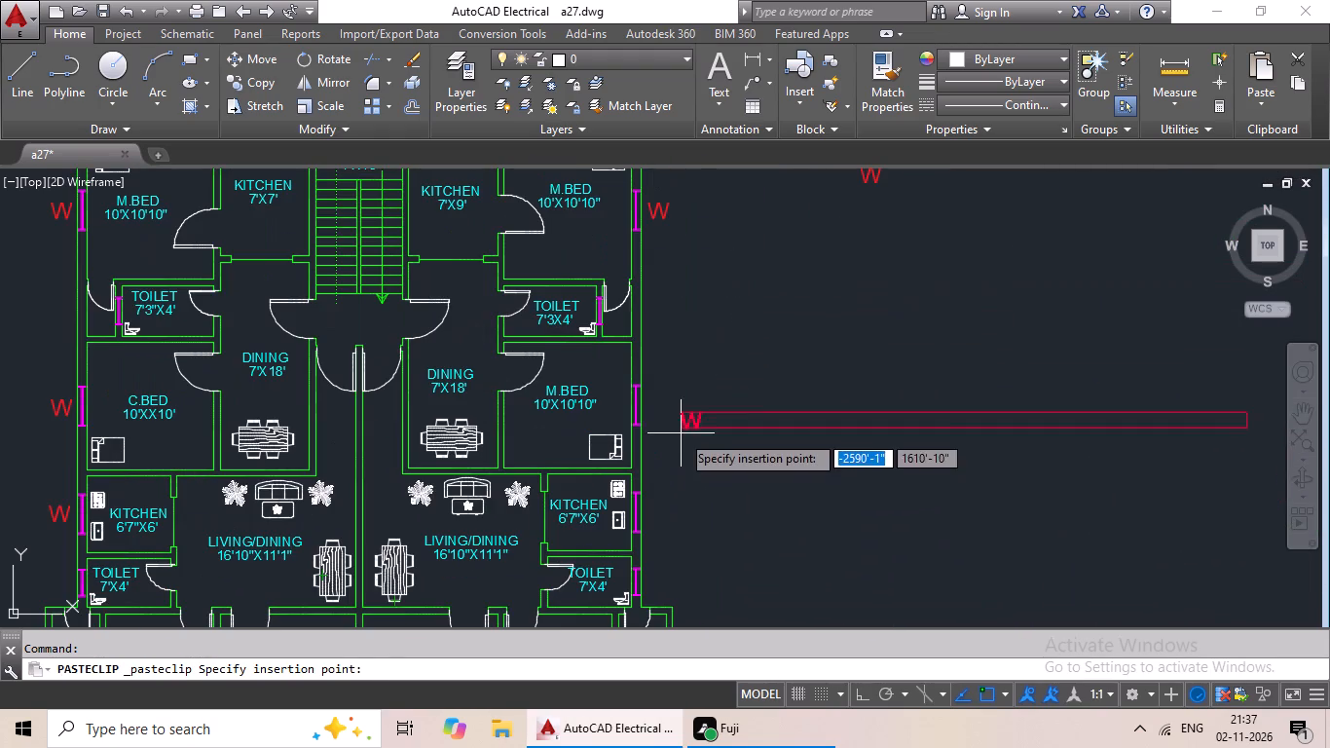
{"action": "scroll", "coordinate": [655, 421], "scroll_direction": "up", "scroll_amount": 2}
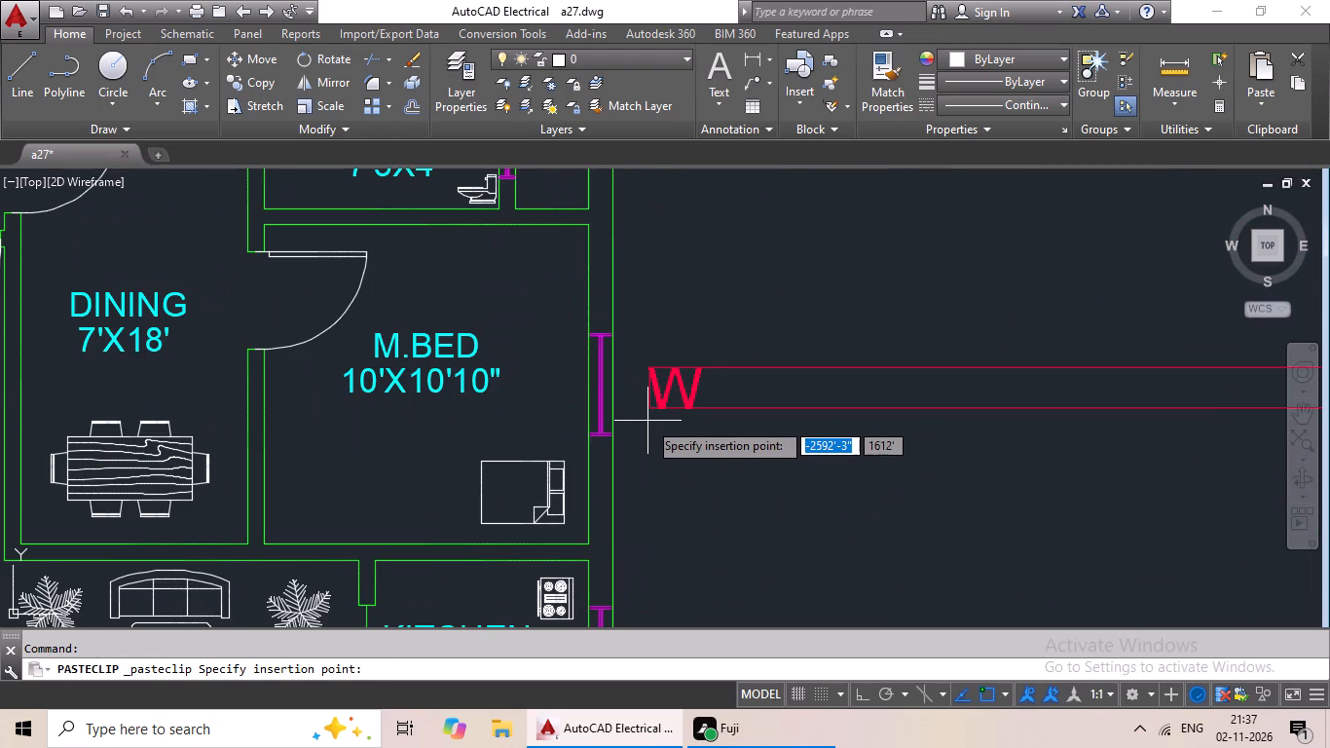
{"action": "left_click", "coordinate": [628, 414]}
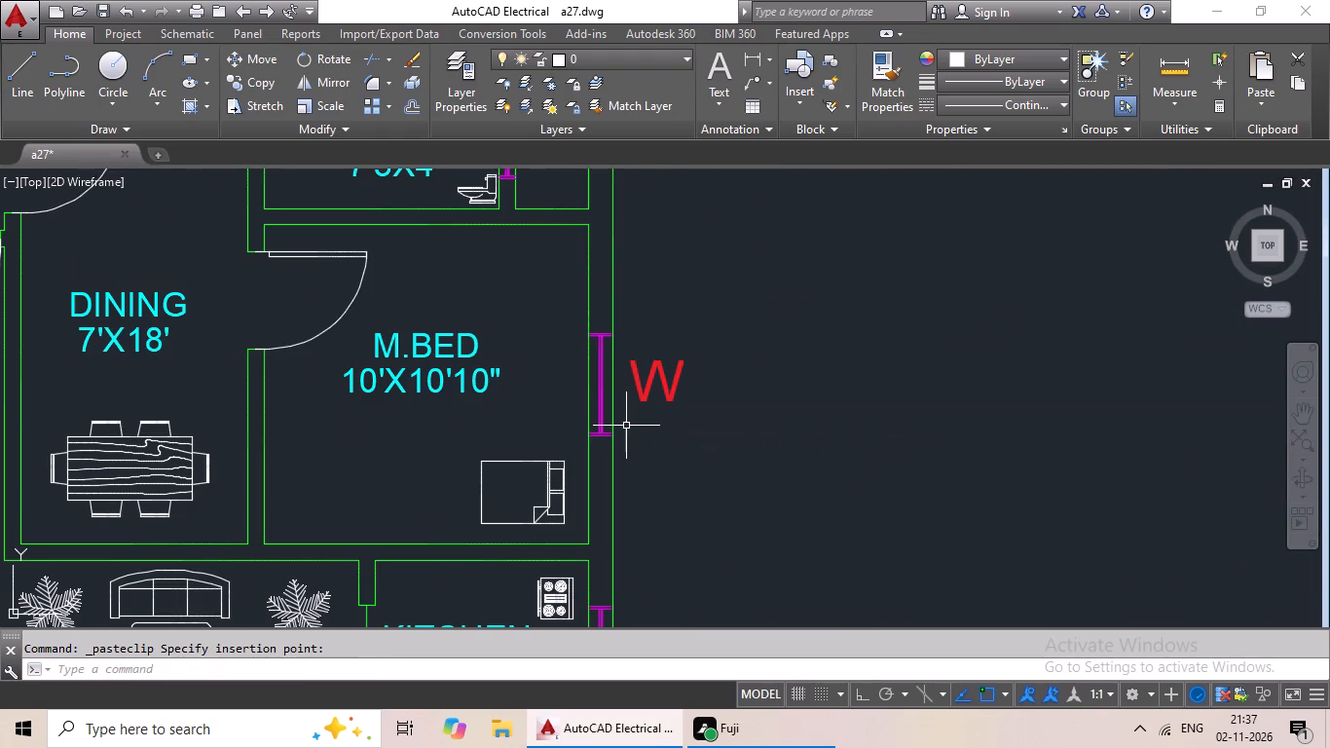
{"action": "key", "text": "ctrl+v"}
{"action": "middle_click_drag", "start_coordinate": [720, 448], "coordinate": [691, 265]}
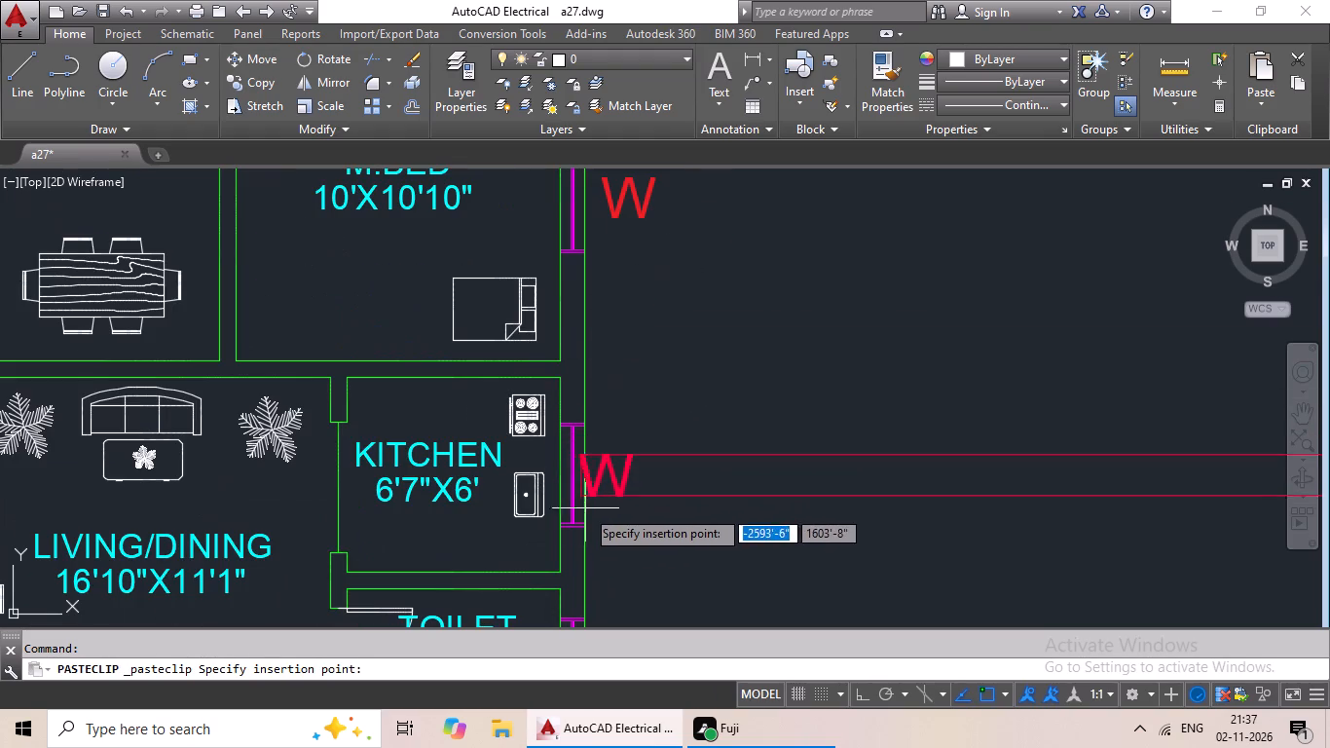
{"action": "left_click", "coordinate": [602, 510]}
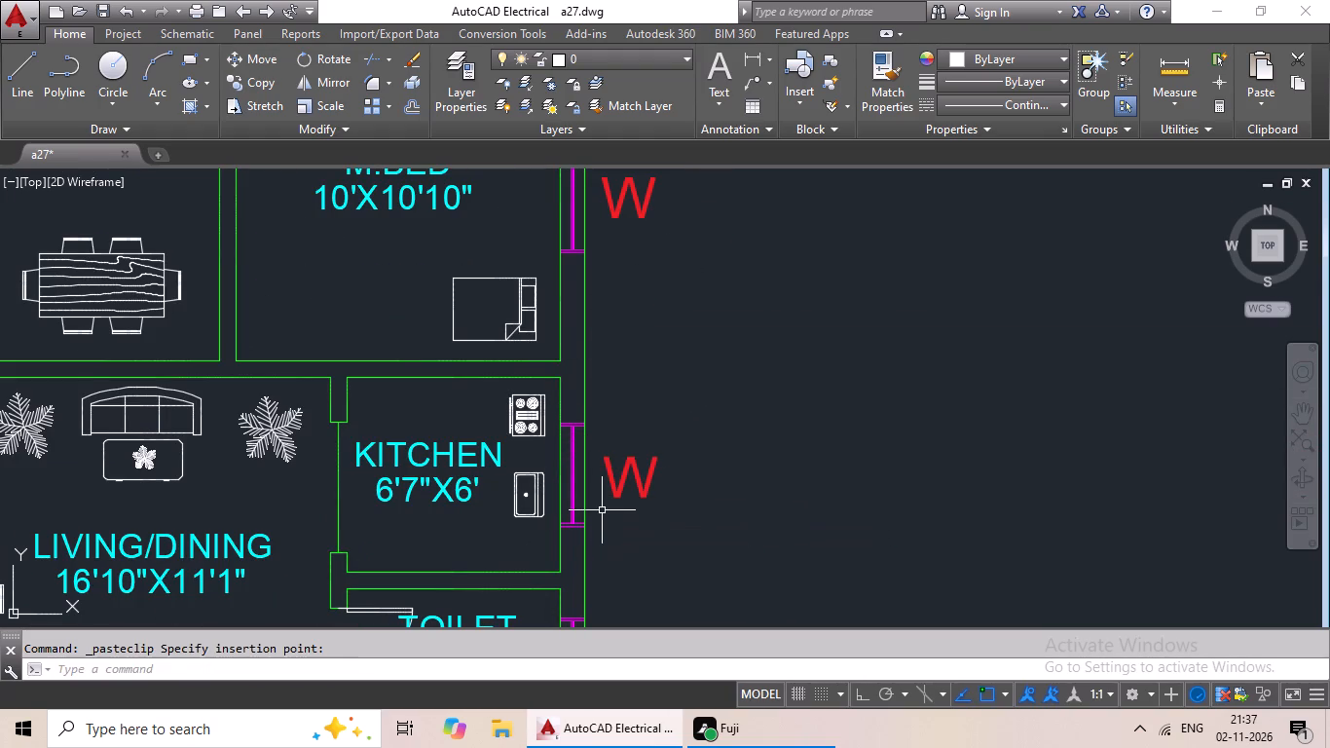
Paste a W label beside the side-wall window of the right-hand unit's bottom M.BED.
{"action": "key", "text": "ctrl+v"}
{"action": "middle_click_drag", "start_coordinate": [711, 531], "coordinate": [658, 280], "text": "ctrl"}
{"action": "middle_click_drag", "start_coordinate": [615, 519], "coordinate": [619, 346]}
{"action": "scroll", "coordinate": [642, 429], "scroll_direction": "down", "scroll_amount": 1}
{"action": "middle_click_drag", "start_coordinate": [648, 436], "coordinate": [683, 270]}
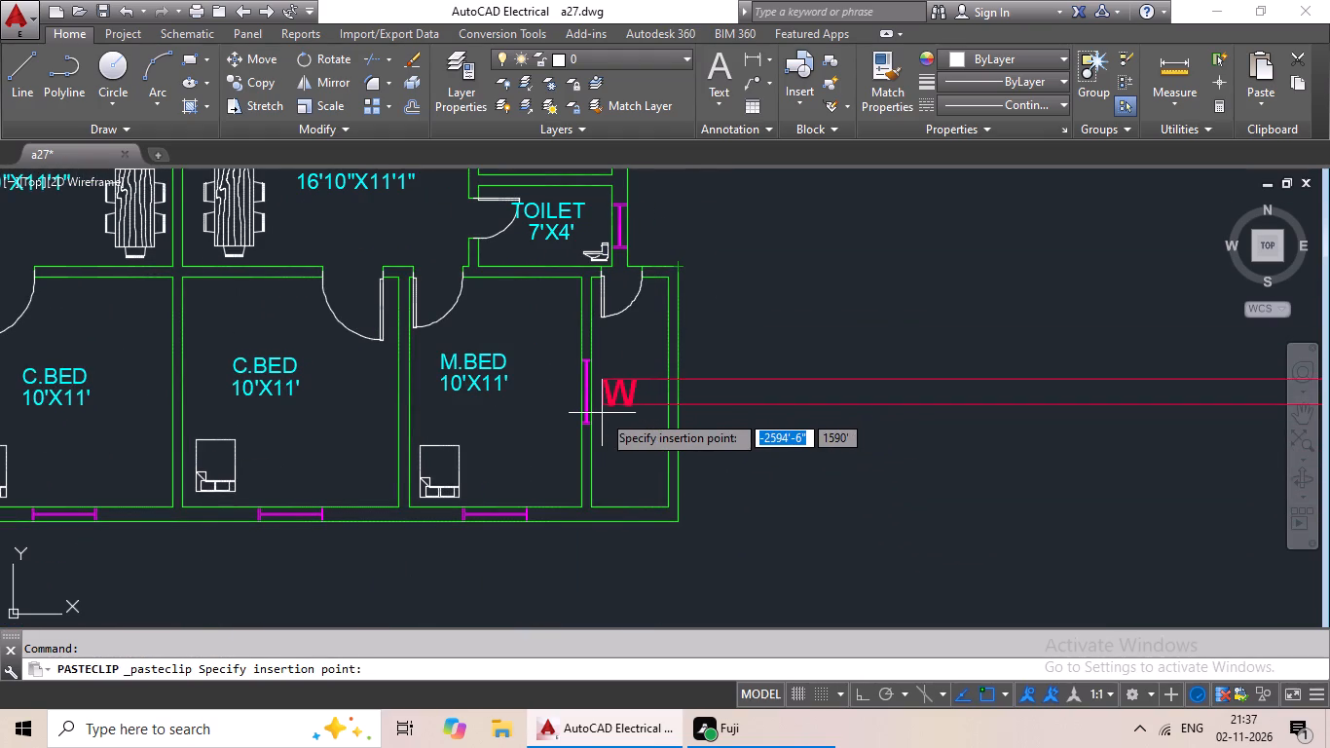
{"action": "left_click", "coordinate": [602, 413]}
Paste W labels below the bottom-wall windows of the two M.BED and two C.BED rooms in the 10'X11' bedroom row.
{"action": "key", "text": "ctrl+v"}
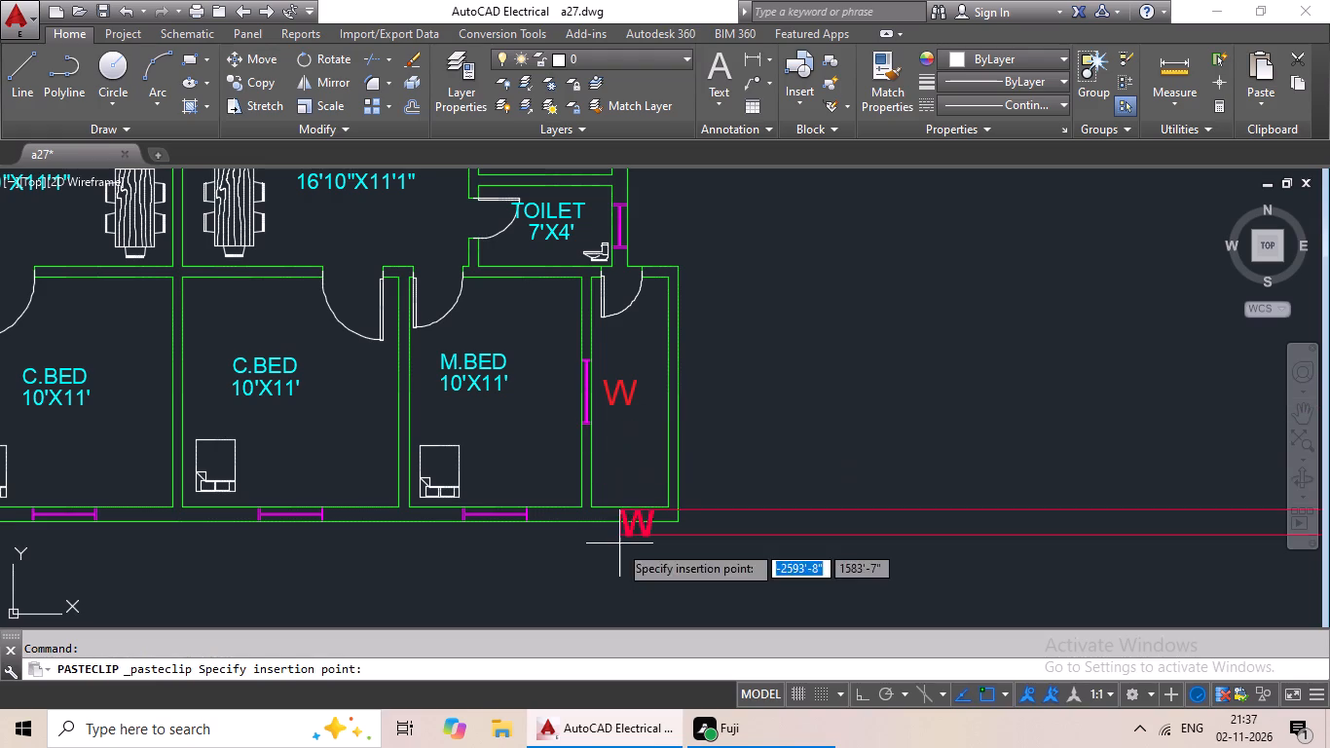
{"action": "middle_click_drag", "start_coordinate": [615, 532], "coordinate": [615, 405], "text": "ctrl"}
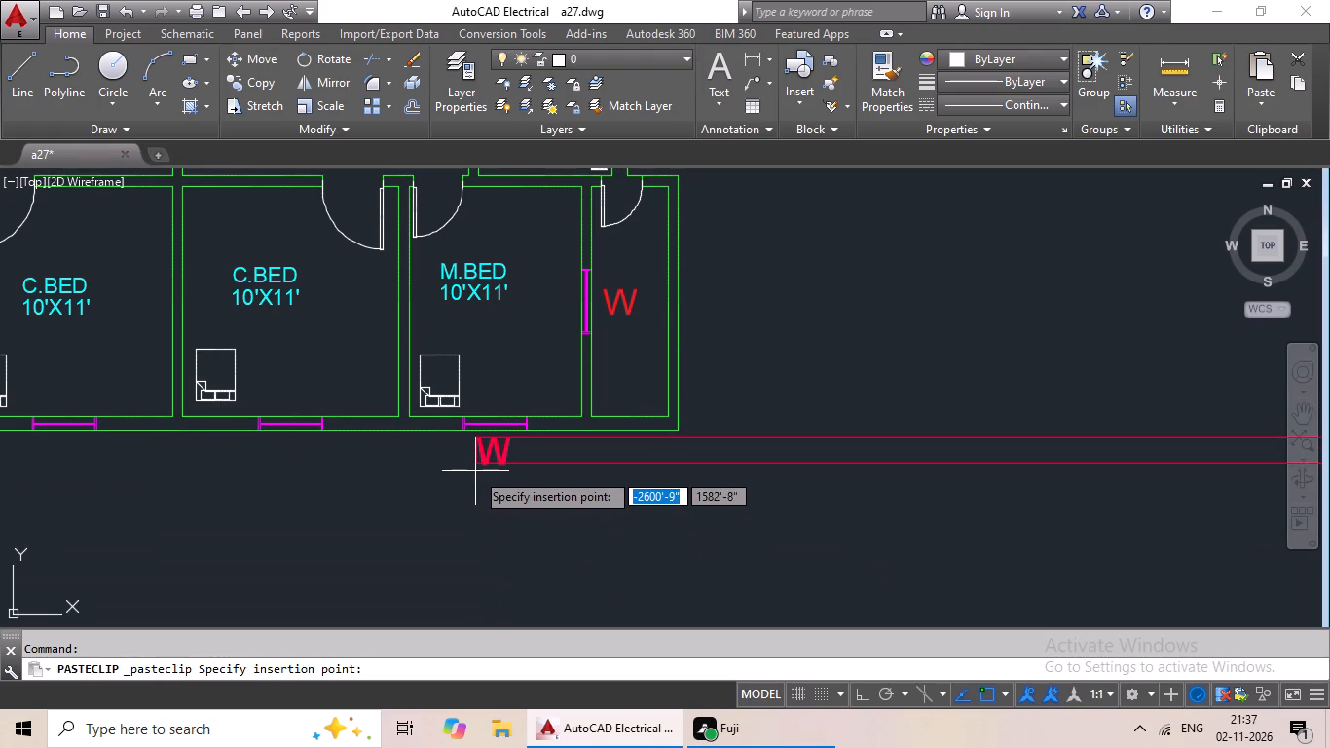
{"action": "left_click", "coordinate": [478, 479]}
{"action": "key", "text": "ctrl+v"}
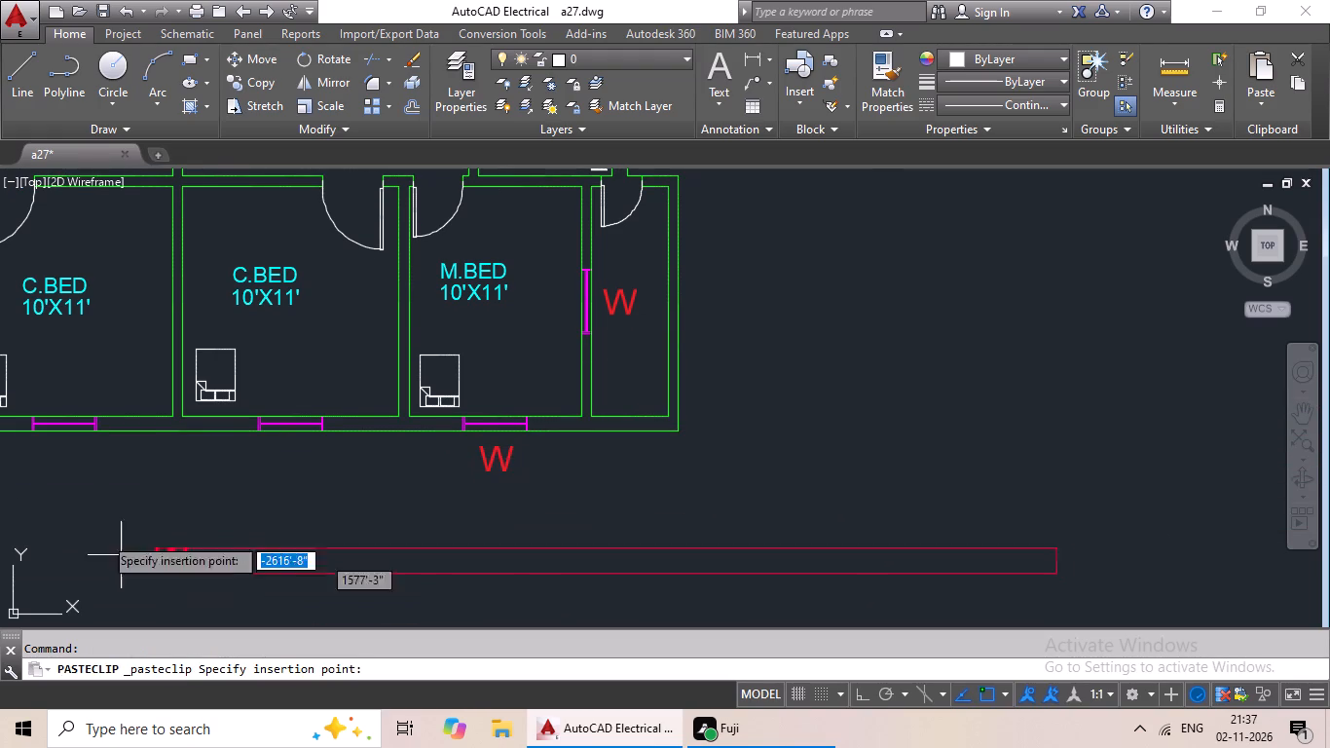
{"action": "left_click", "coordinate": [274, 479]}
{"action": "key", "text": "ctrl+v"}
{"action": "middle_click_drag", "start_coordinate": [271, 515], "coordinate": [472, 505], "text": "ctrl"}
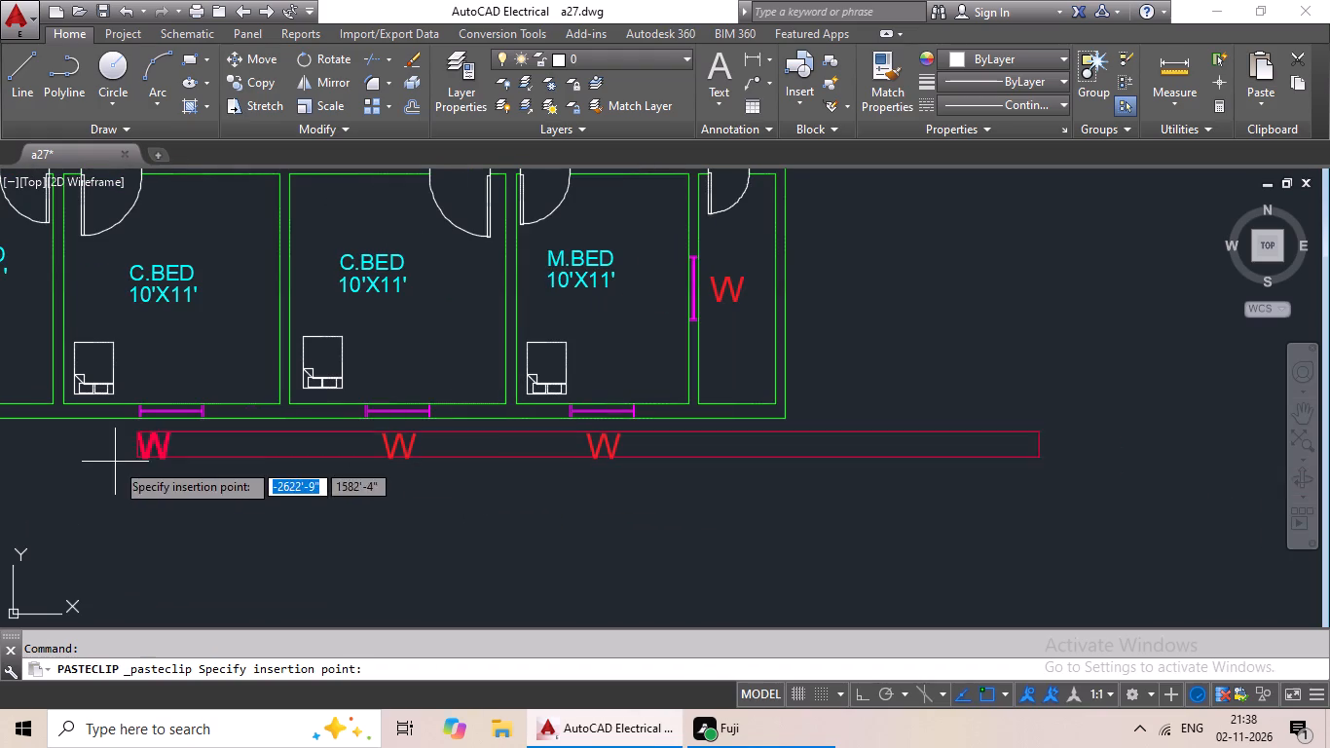
{"action": "left_click", "coordinate": [153, 467], "text": "ctrl"}
{"action": "key", "text": "ctrl+v"}
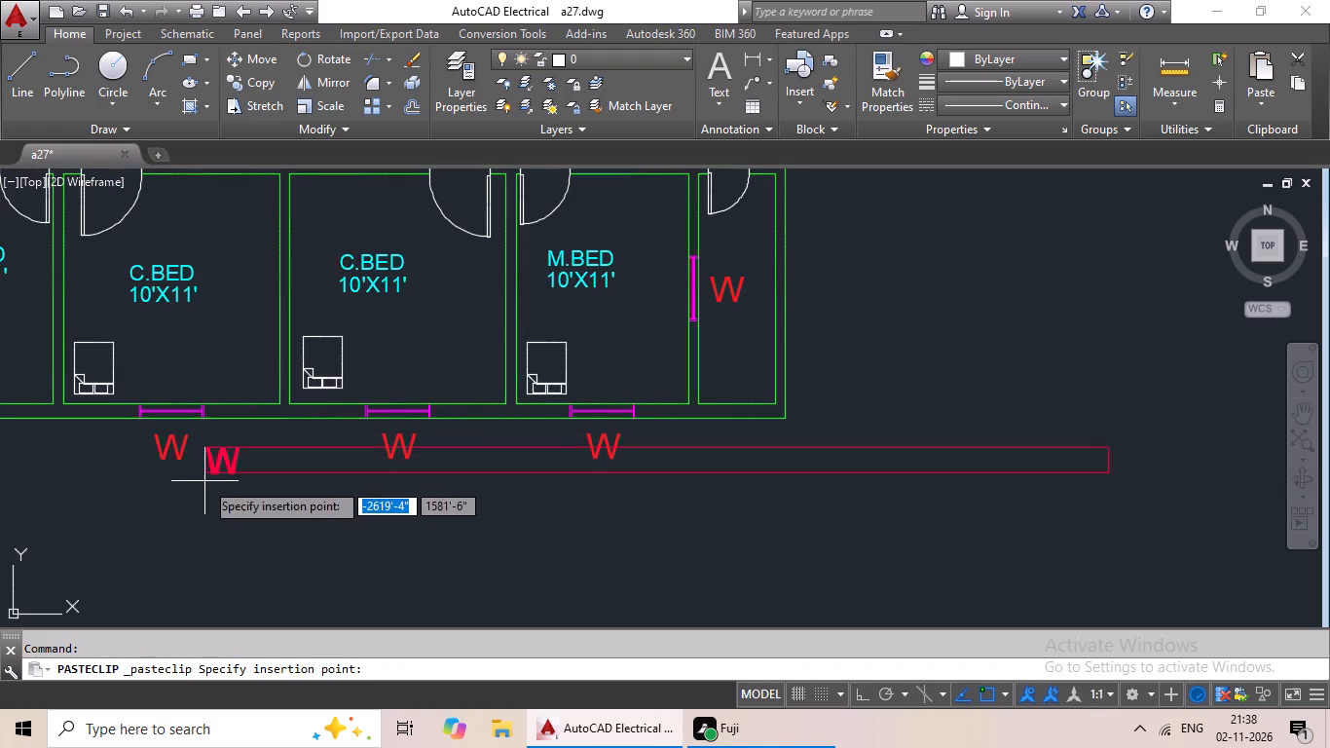
{"action": "middle_click_drag", "start_coordinate": [204, 480], "coordinate": [508, 486], "text": "ctrl"}
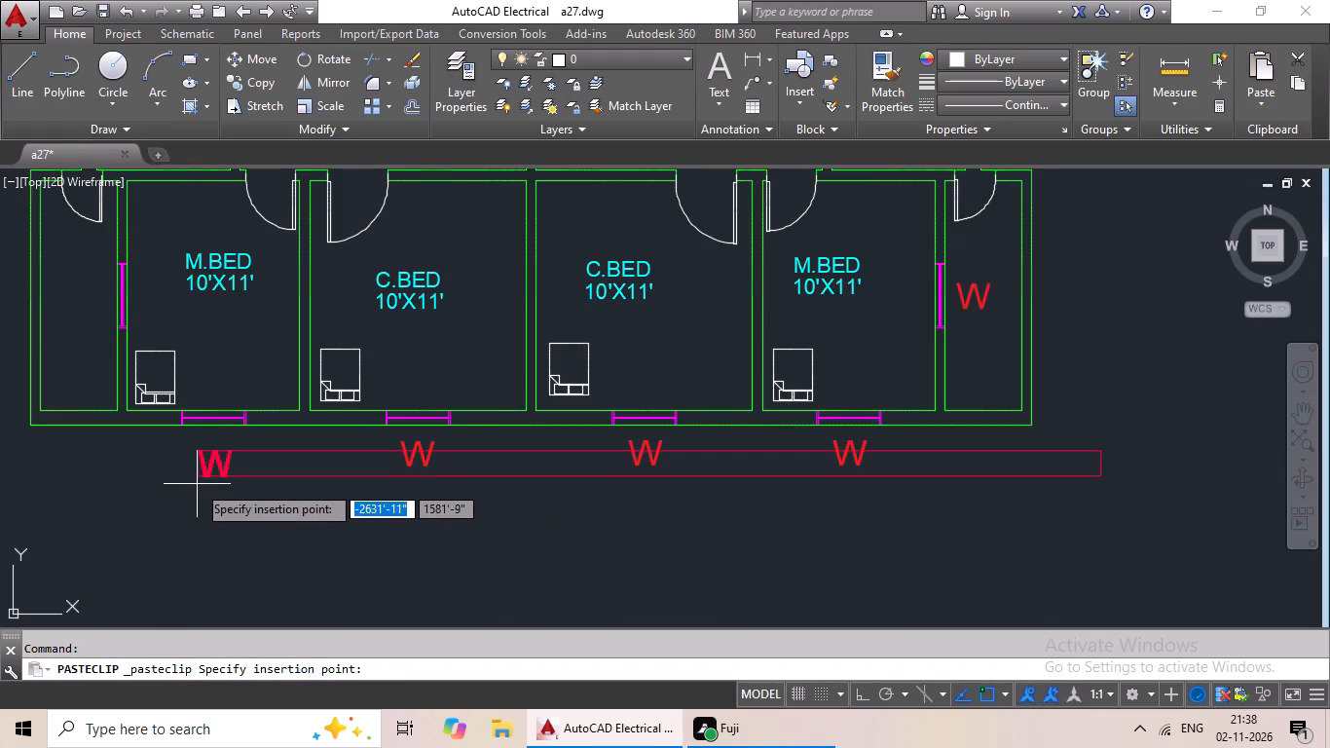
{"action": "left_click", "coordinate": [197, 483], "text": "ctrl"}
Paste a W label beside the side-wall window of the left-hand unit's bottom M.BED.
{"action": "key", "text": "ctrl+v"}
{"action": "middle_click_drag", "start_coordinate": [70, 478], "coordinate": [380, 489], "text": "ctrl"}
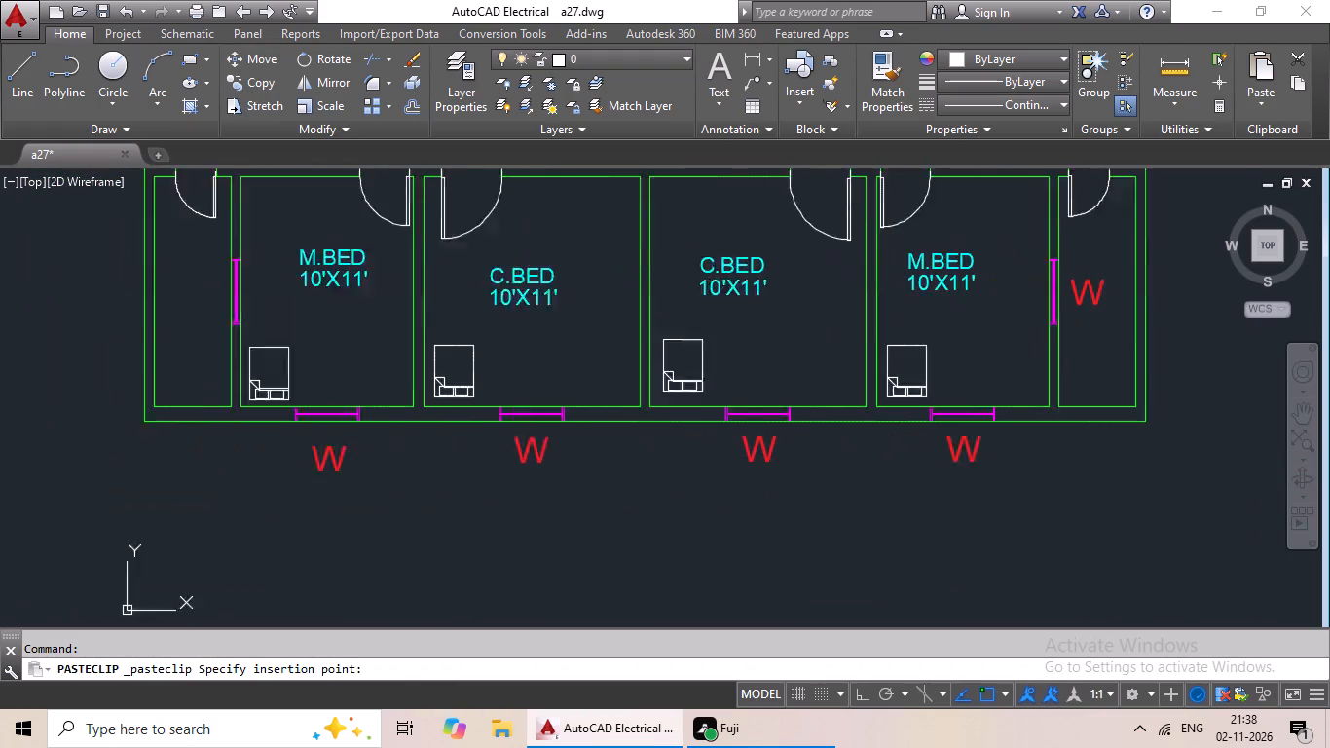
{"action": "middle_click_drag", "start_coordinate": [380, 489], "coordinate": [388, 489], "text": "ctrl"}
{"action": "left_click", "coordinate": [355, 312], "text": "ctrl"}
Change the spare W label outside the plan to read V.
{"action": "scroll", "coordinate": [513, 332], "scroll_direction": "down", "scroll_amount": 2}
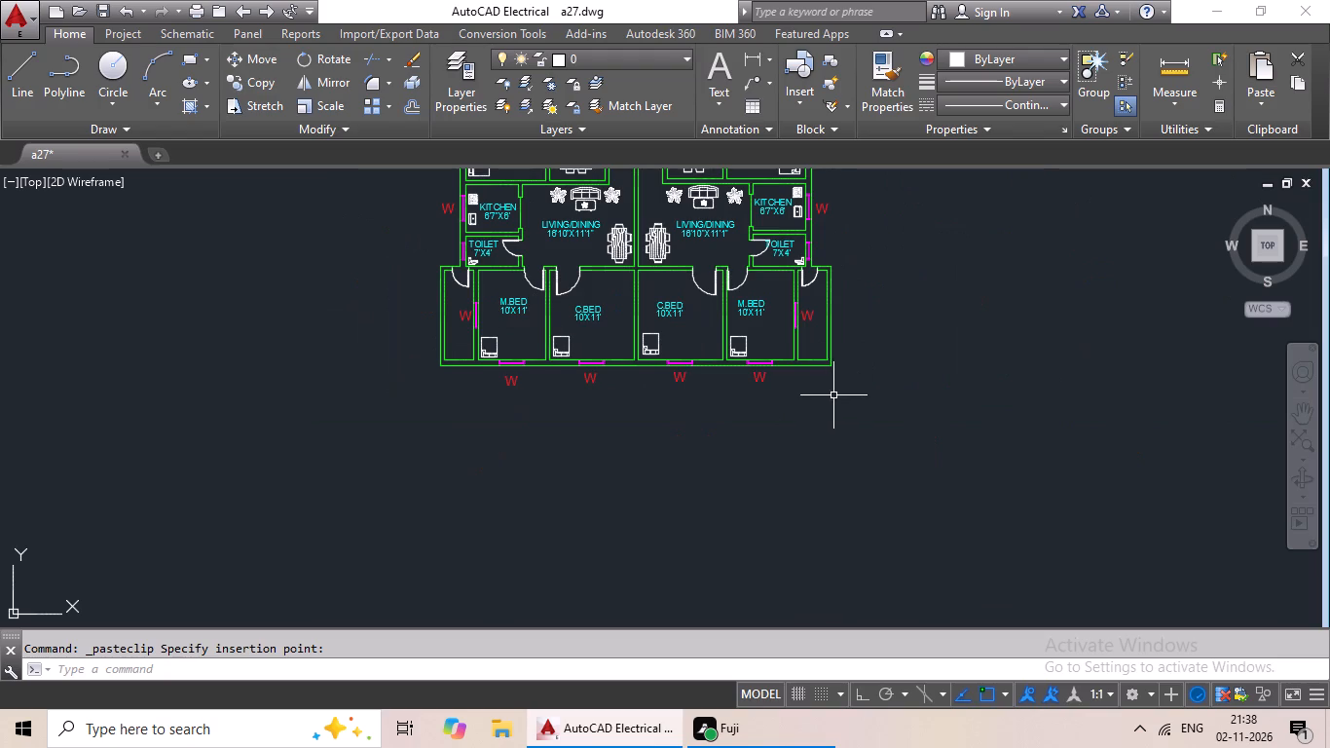
{"action": "middle_click_drag", "start_coordinate": [1006, 352], "coordinate": [880, 464]}
{"action": "middle_click_drag", "start_coordinate": [918, 372], "coordinate": [830, 543]}
{"action": "middle_click_drag", "start_coordinate": [869, 446], "coordinate": [902, 364]}
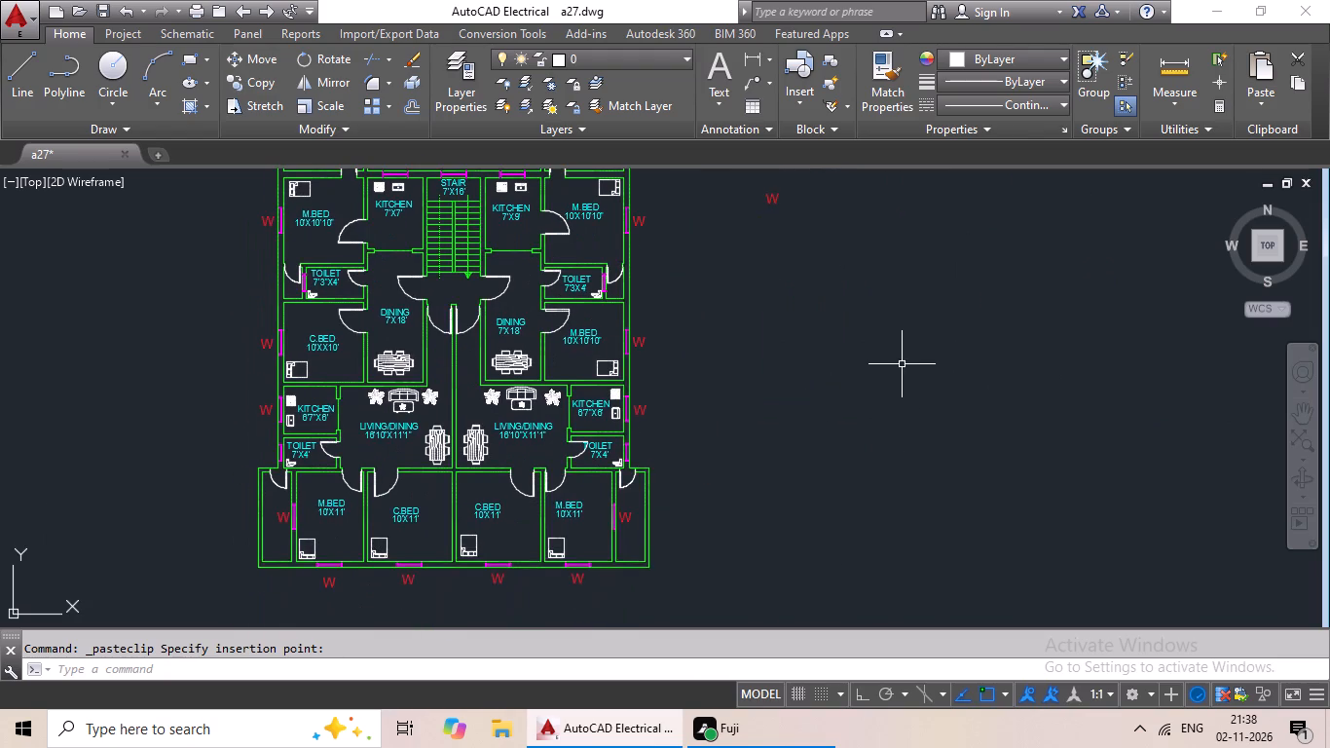
{"action": "middle_click_drag", "start_coordinate": [925, 351], "coordinate": [849, 420]}
{"action": "double_click", "coordinate": [700, 269]}
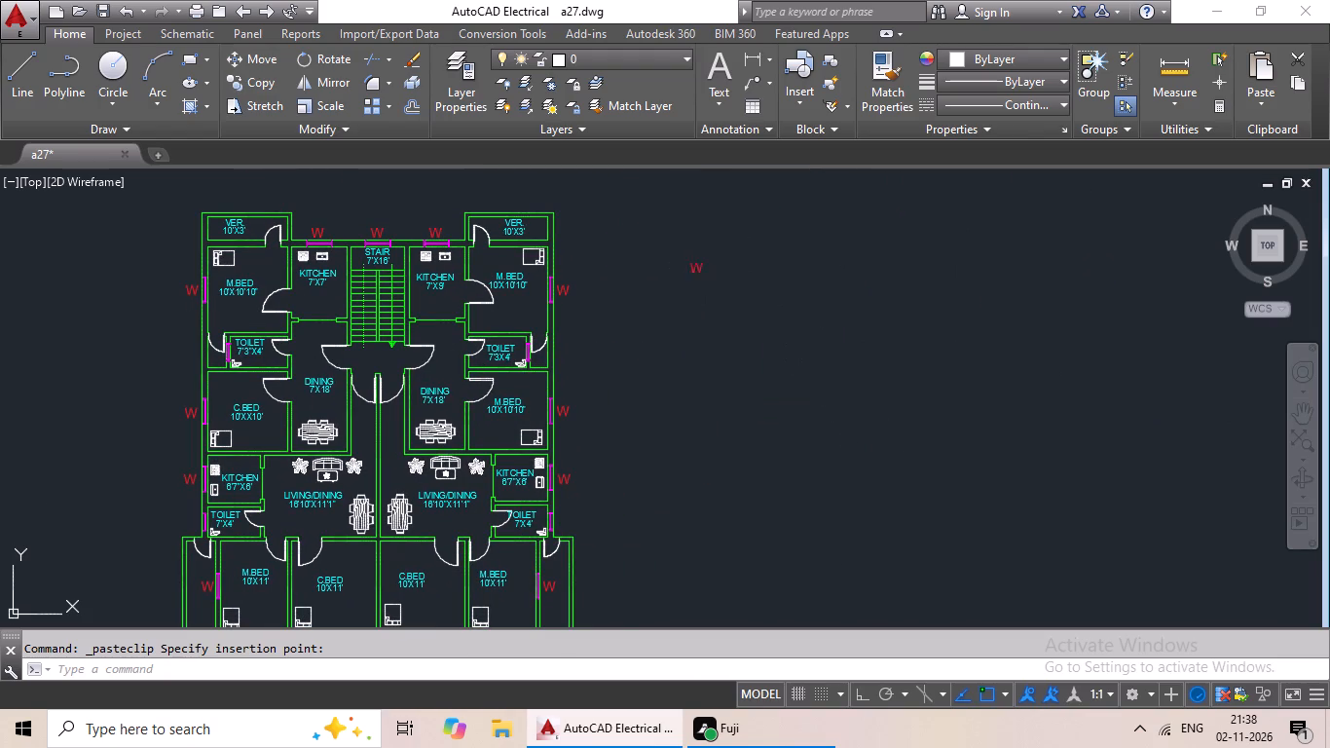
{"action": "scroll", "coordinate": [707, 262], "scroll_direction": "up", "scroll_amount": 4}
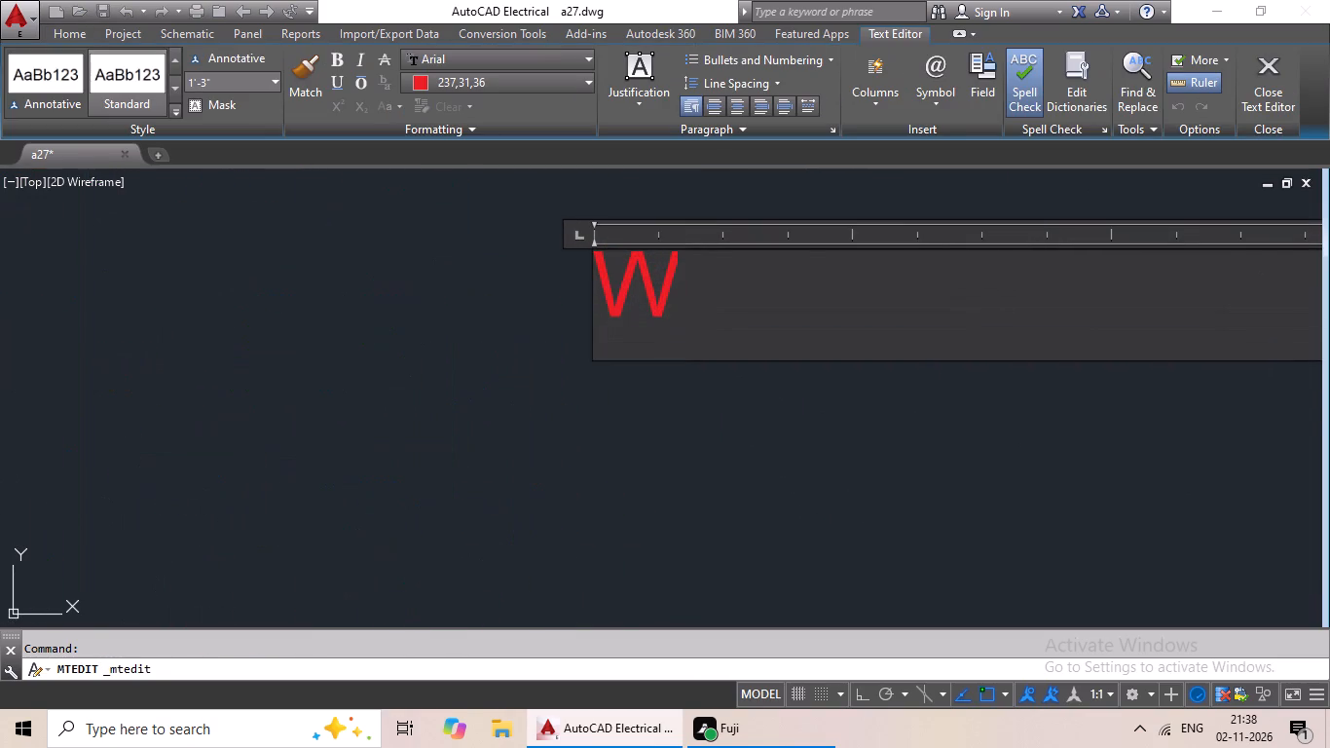
{"action": "key", "text": "BackSpace"}
{"action": "key", "text": "shift+b"}
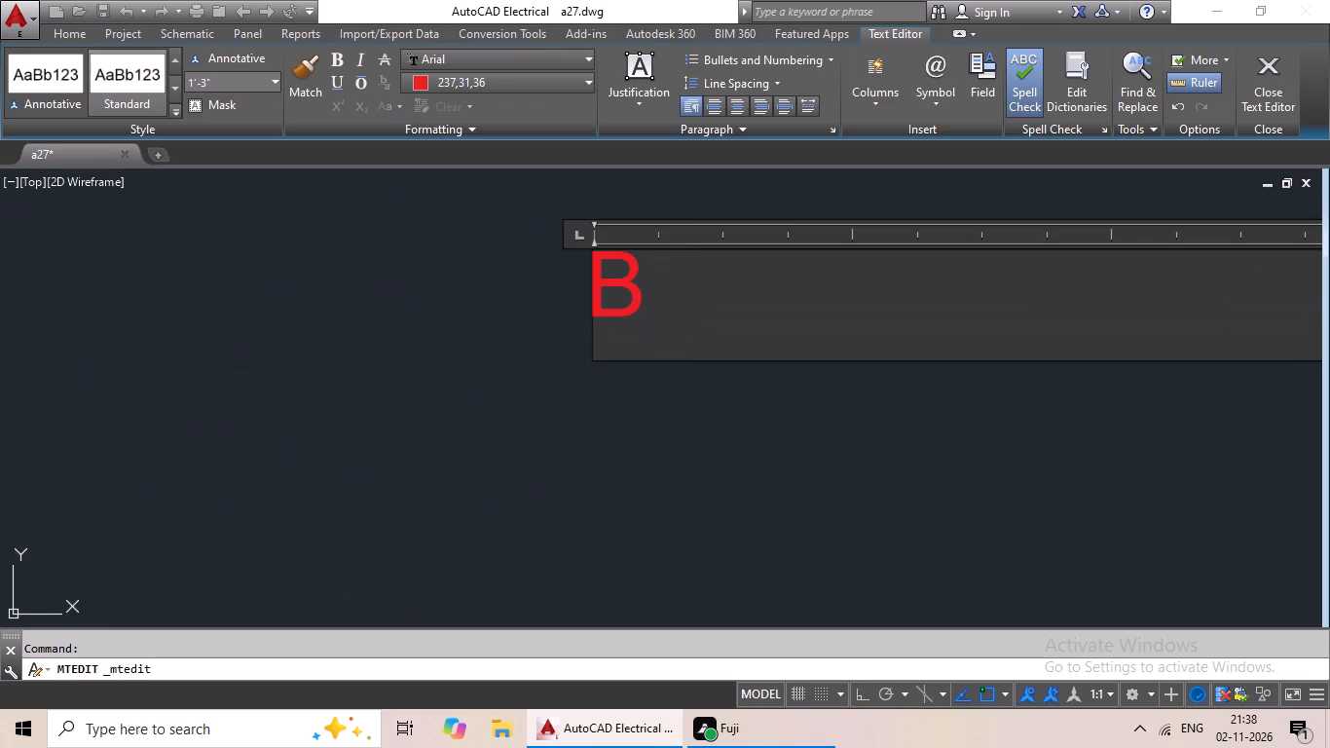
{"action": "key", "text": "shift+BackSpace"}
{"action": "key", "text": "shift+v"}
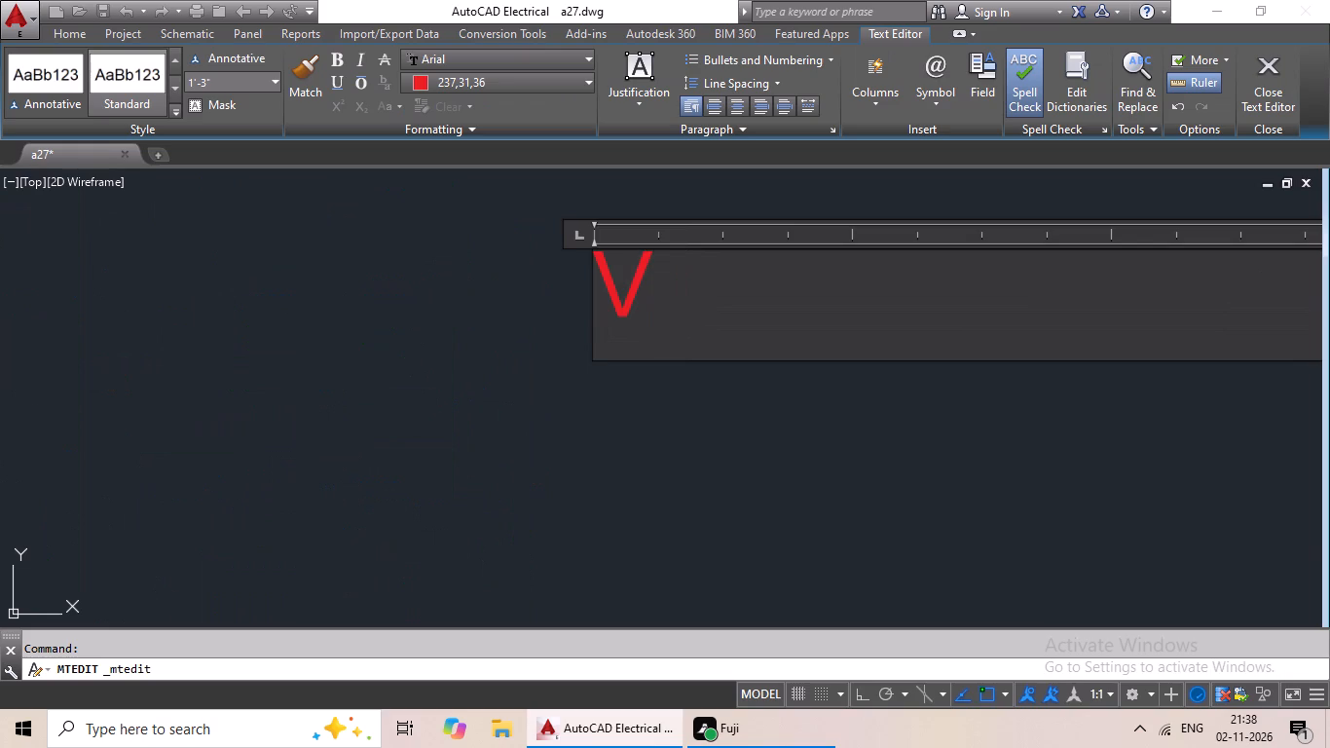
{"action": "left_click", "coordinate": [487, 317]}
Copy the V label and paste it inside the right-hand unit's 7'3X4' toilet, beside its window.
{"action": "left_click", "coordinate": [612, 294]}
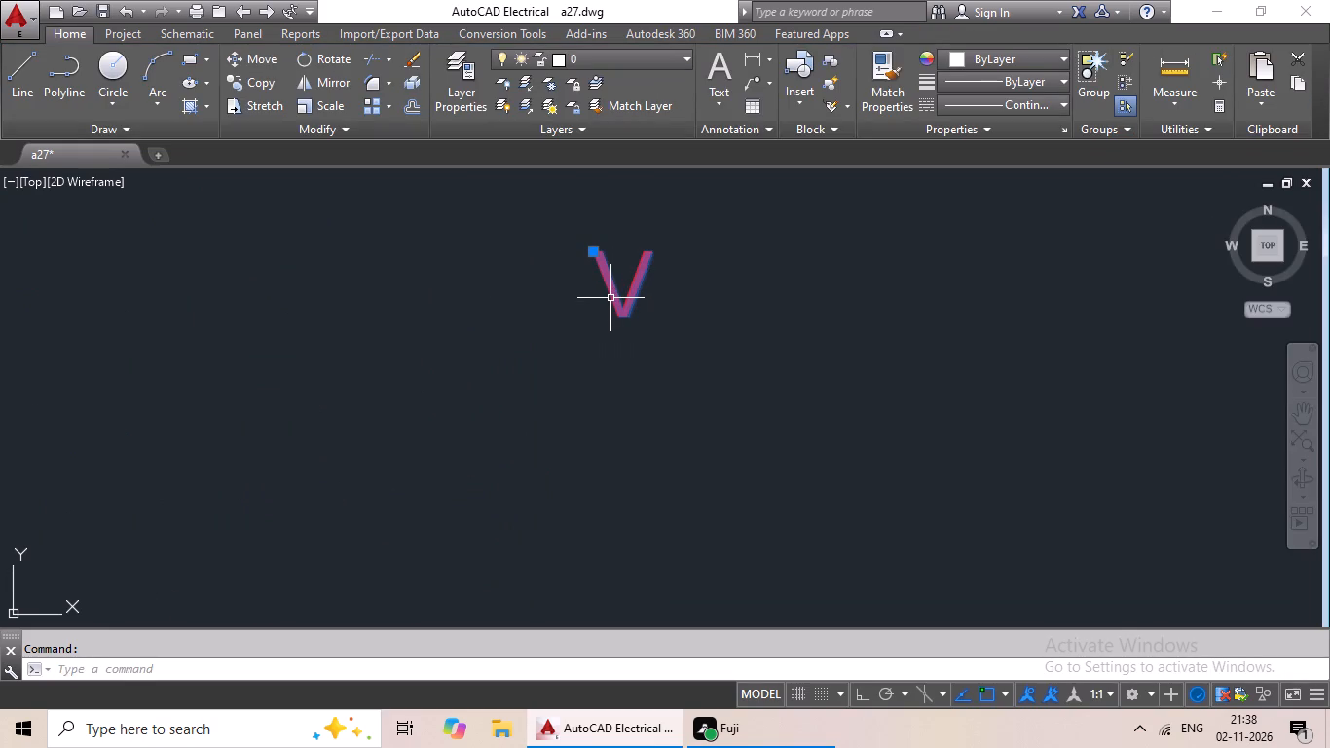
{"action": "key", "text": "ctrl+c"}
{"action": "key", "text": "ctrl+v"}
{"action": "scroll", "coordinate": [571, 323], "scroll_direction": "down", "scroll_amount": 2}
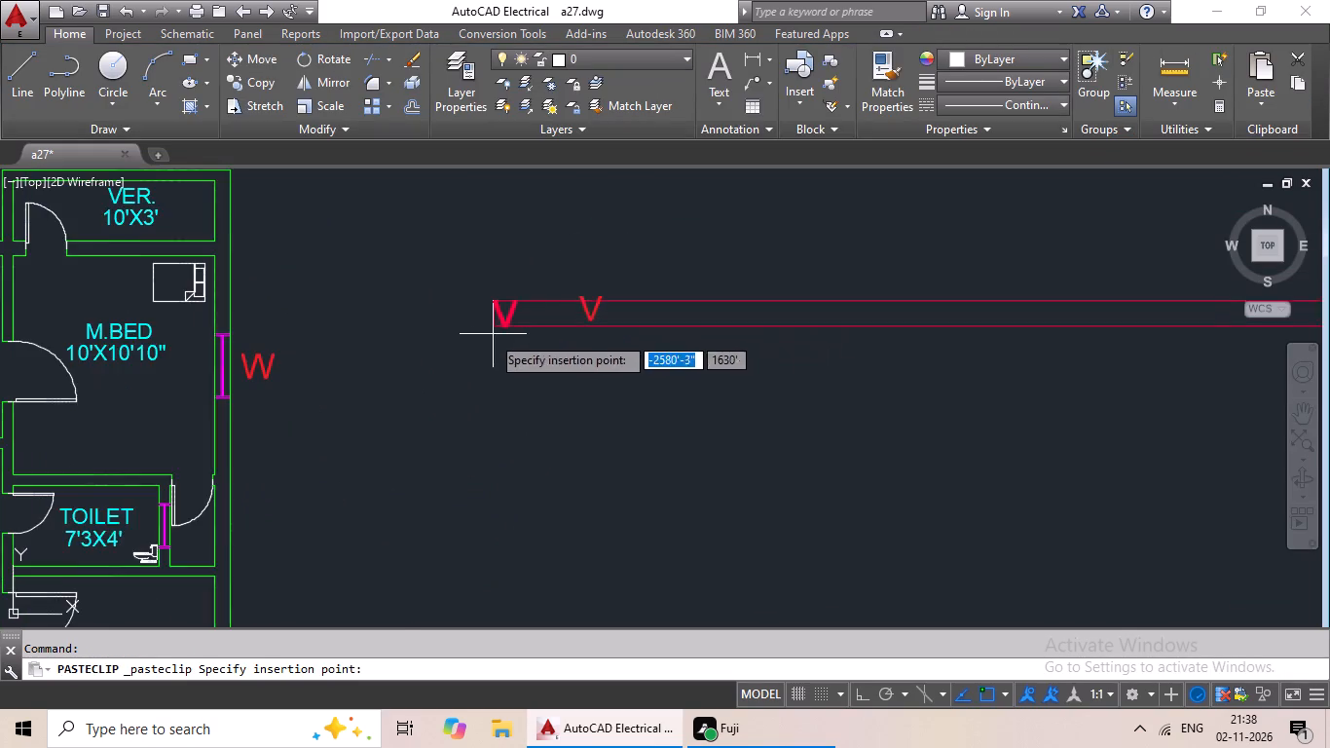
{"action": "middle_click_drag", "start_coordinate": [498, 335], "coordinate": [756, 310]}
{"action": "scroll", "coordinate": [680, 346], "scroll_direction": "down", "scroll_amount": 1}
{"action": "scroll", "coordinate": [533, 454], "scroll_direction": "up", "scroll_amount": 4}
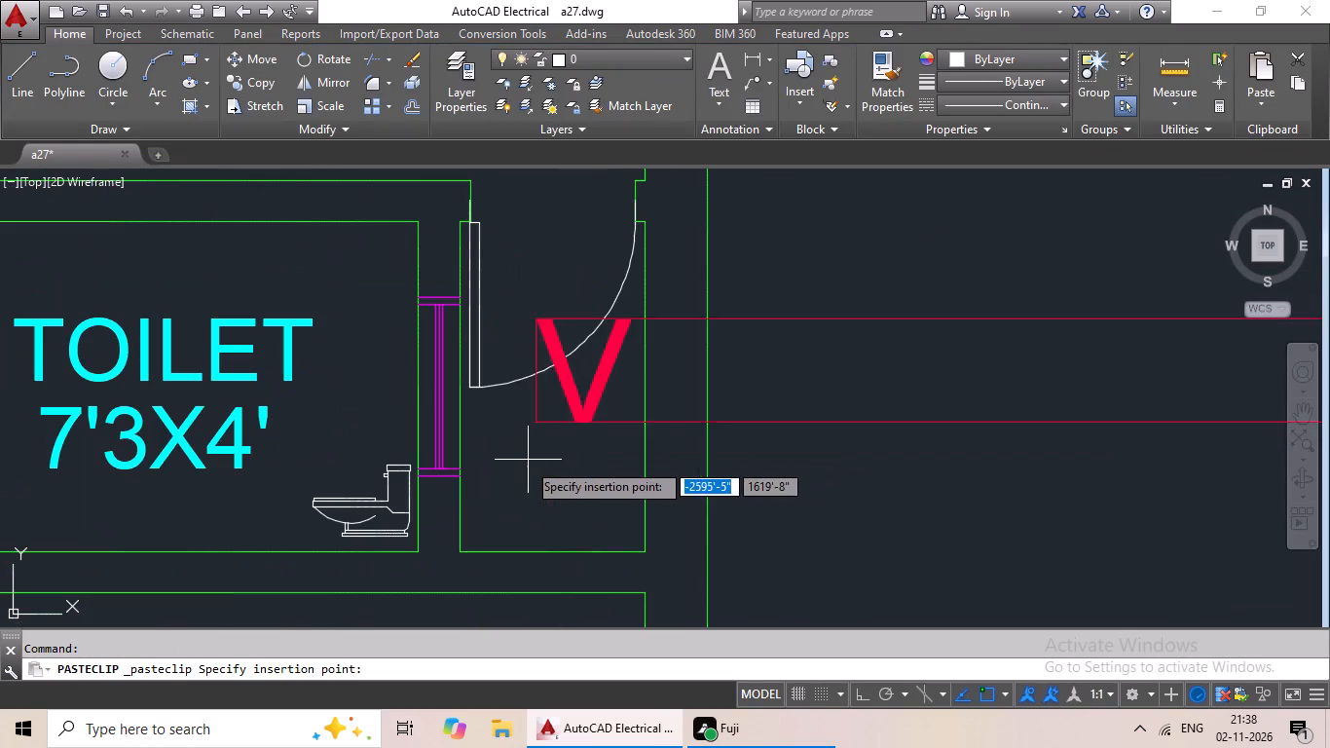
{"action": "left_click", "coordinate": [320, 467]}
Paste a V label on the outer side of the window of the left-hand unit's 7'3"X4' toilet.
{"action": "key", "text": "ctrl+v"}
{"action": "scroll", "coordinate": [923, 410], "scroll_direction": "down", "scroll_amount": 1, "text": "ctrl"}
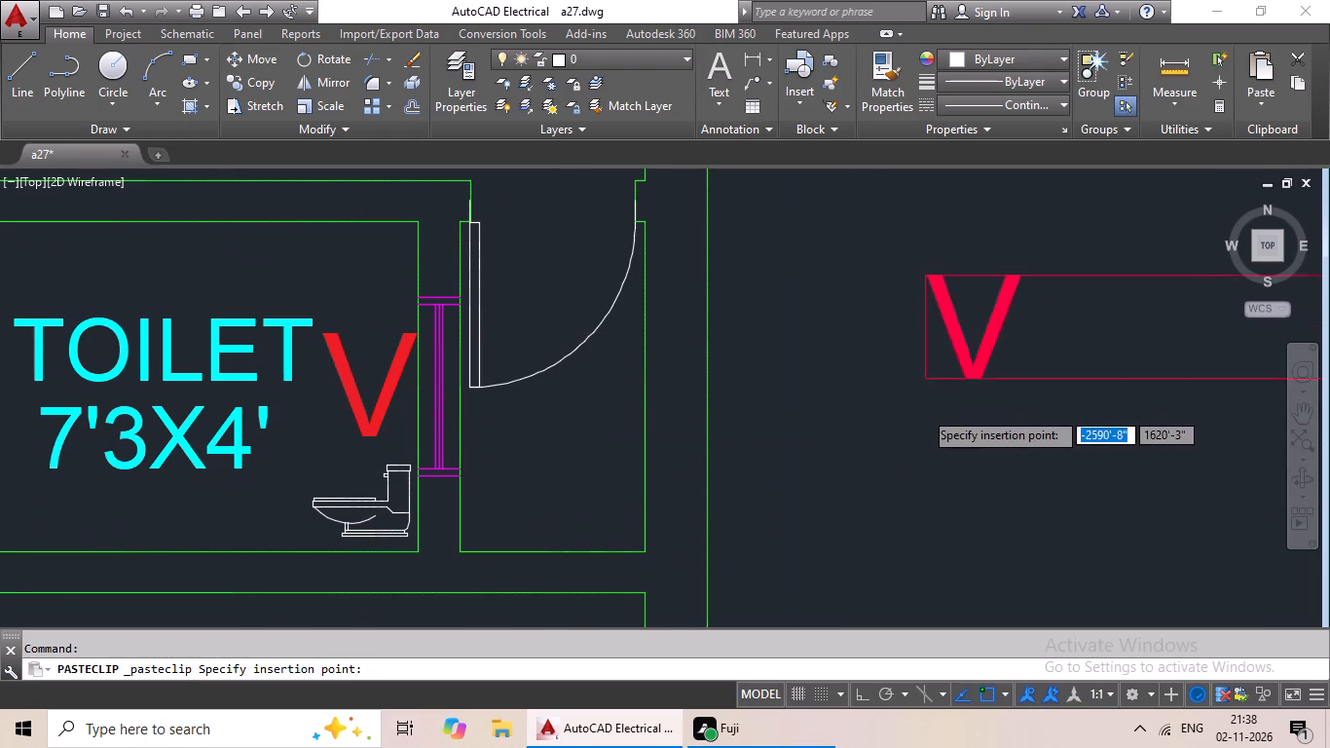
{"action": "scroll", "coordinate": [923, 410], "scroll_direction": "down", "scroll_amount": 1, "text": "ctrl"}
{"action": "middle_click_drag", "start_coordinate": [924, 410], "coordinate": [865, 291]}
{"action": "scroll", "coordinate": [862, 359], "scroll_direction": "down", "scroll_amount": 1}
{"action": "middle_click_drag", "start_coordinate": [748, 400], "coordinate": [1082, 380]}
{"action": "middle_click_drag", "start_coordinate": [758, 370], "coordinate": [629, 590]}
{"action": "middle_click_drag", "start_coordinate": [757, 436], "coordinate": [779, 492]}
{"action": "middle_click_drag", "start_coordinate": [826, 429], "coordinate": [880, 377]}
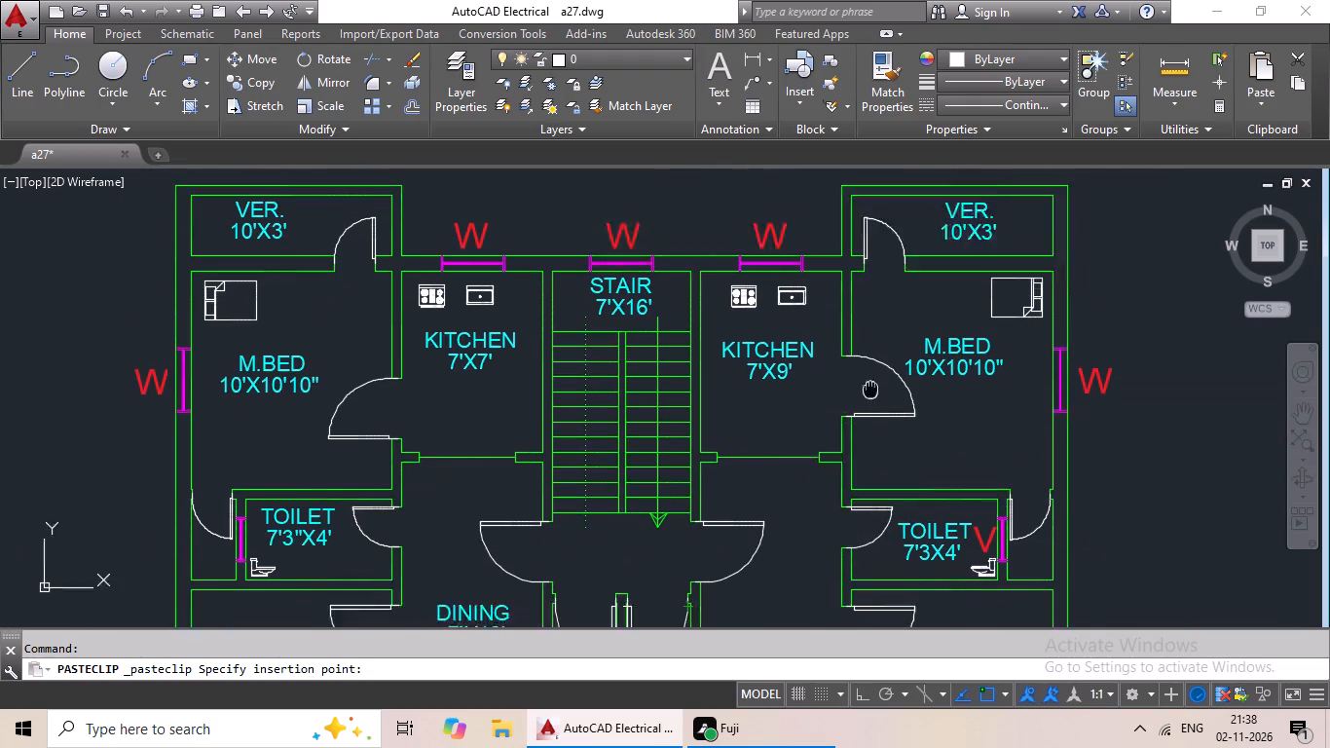
{"action": "middle_click_drag", "start_coordinate": [880, 377], "coordinate": [956, 280]}
{"action": "middle_click_drag", "start_coordinate": [822, 395], "coordinate": [980, 284]}
{"action": "scroll", "coordinate": [483, 332], "scroll_direction": "up", "scroll_amount": 3}
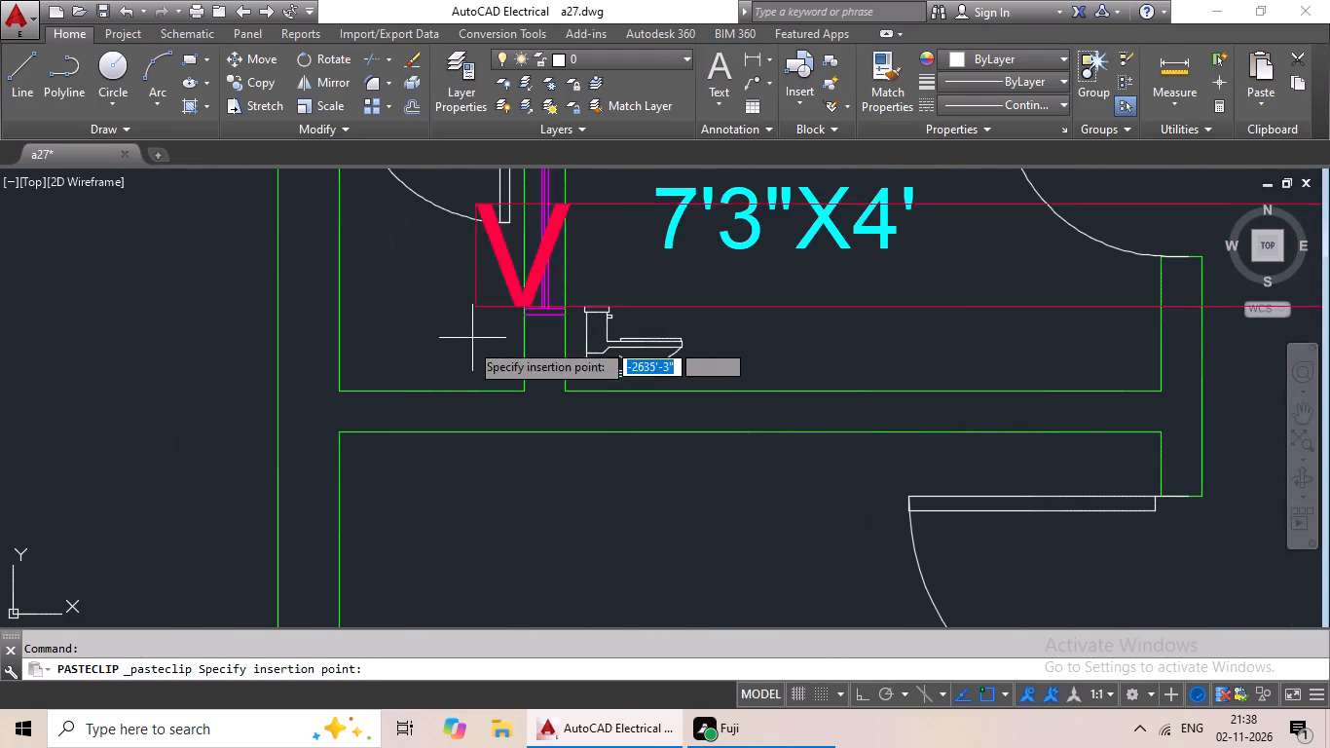
{"action": "left_click", "coordinate": [416, 372]}
Paste V labels outside the outer-wall windows of the 7'X4' toilets in both units.
{"action": "key", "text": "ctrl+v"}
{"action": "scroll", "coordinate": [660, 318], "scroll_direction": "down", "scroll_amount": 3}
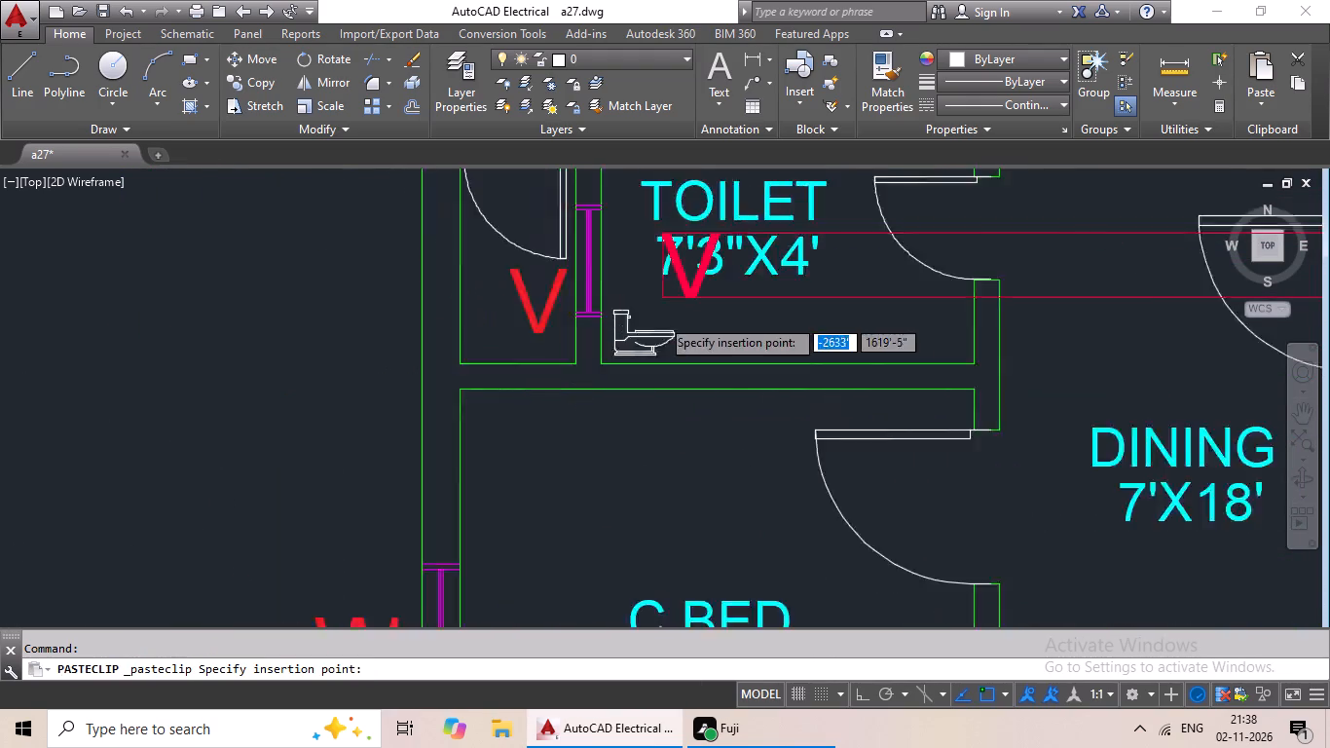
{"action": "middle_click_drag", "start_coordinate": [653, 368], "coordinate": [657, 234]}
{"action": "middle_click_drag", "start_coordinate": [611, 376], "coordinate": [623, 211]}
{"action": "middle_click_drag", "start_coordinate": [641, 360], "coordinate": [681, 252]}
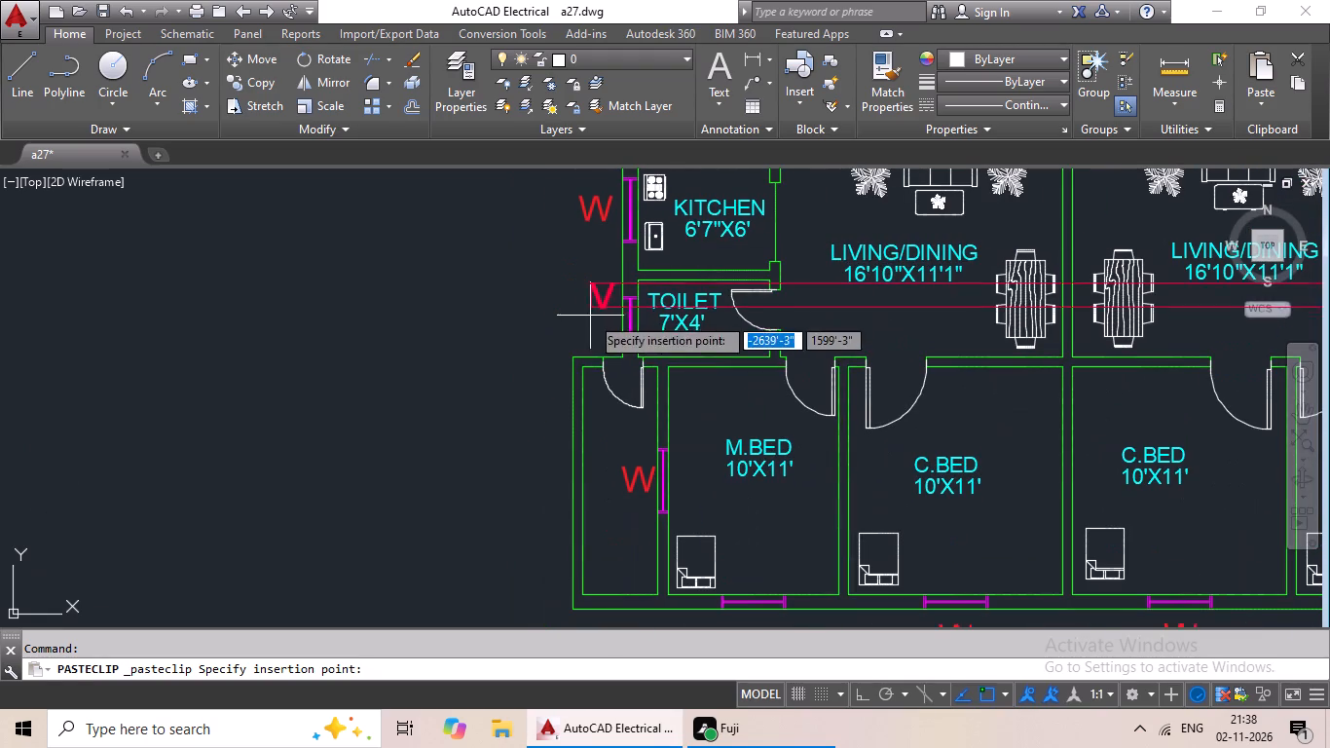
{"action": "left_click", "coordinate": [591, 341]}
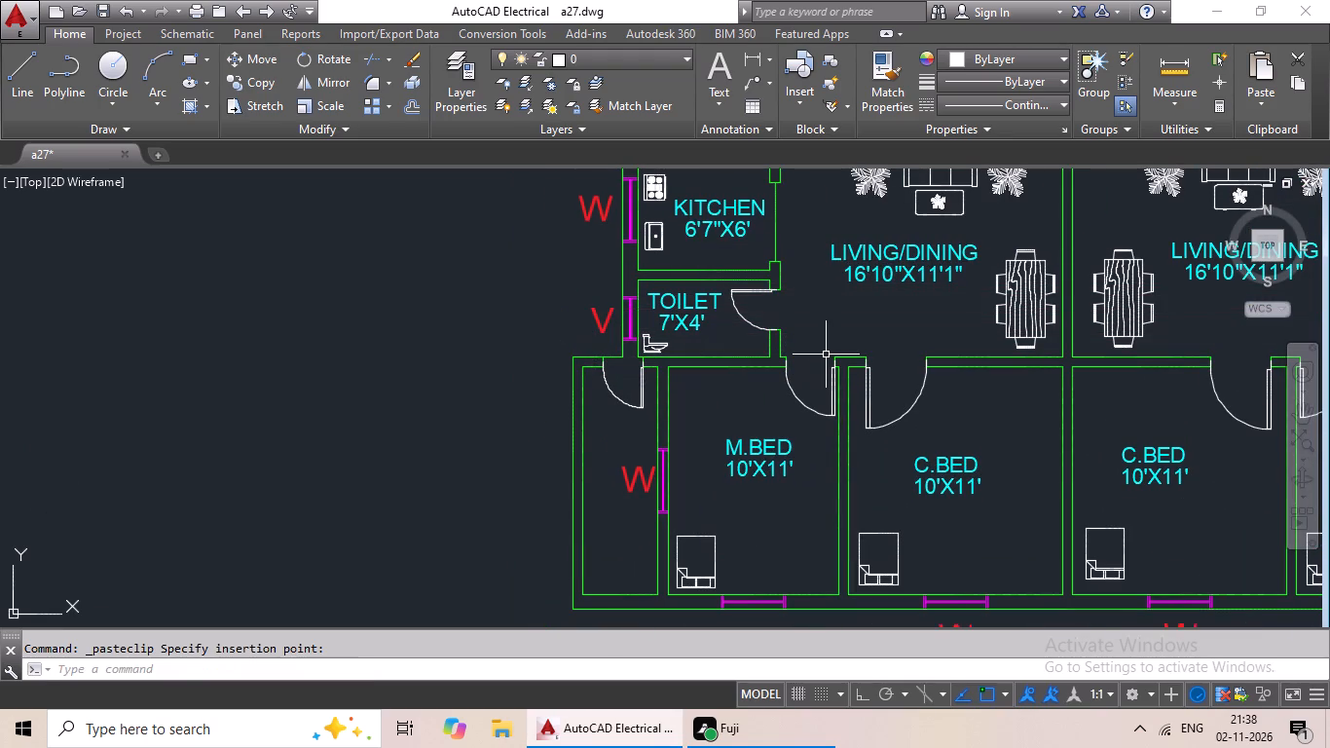
{"action": "key", "text": "ctrl+v"}
{"action": "scroll", "coordinate": [890, 345], "scroll_direction": "down", "scroll_amount": 2, "text": "ctrl"}
{"action": "middle_click_drag", "start_coordinate": [905, 355], "coordinate": [719, 386]}
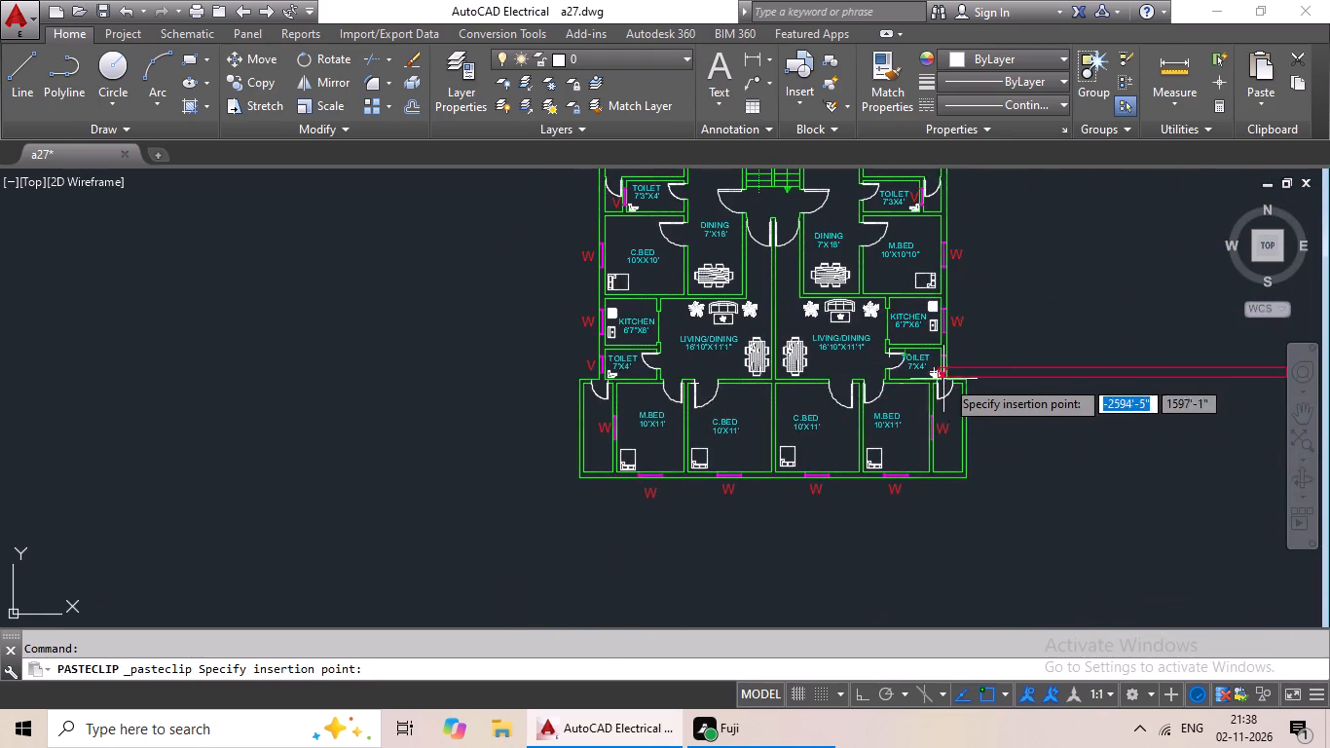
{"action": "scroll", "coordinate": [975, 367], "scroll_direction": "up", "scroll_amount": 4}
{"action": "left_click", "coordinate": [772, 414]}
Change the spare V label outside the plan to read UNIT-A.
{"action": "scroll", "coordinate": [860, 332], "scroll_direction": "down", "scroll_amount": 2}
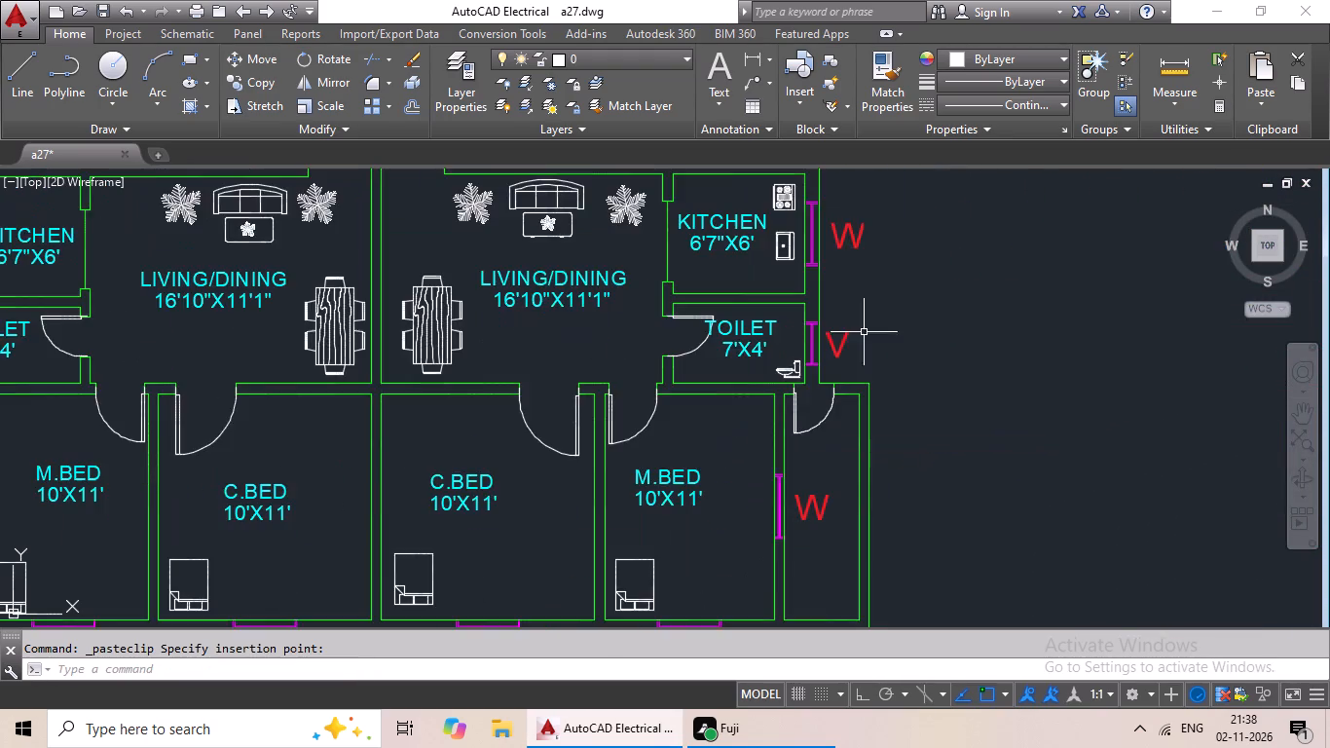
{"action": "middle_click_drag", "start_coordinate": [940, 318], "coordinate": [765, 505]}
{"action": "scroll", "coordinate": [824, 399], "scroll_direction": "down", "scroll_amount": 2}
{"action": "middle_click_drag", "start_coordinate": [837, 395], "coordinate": [802, 476]}
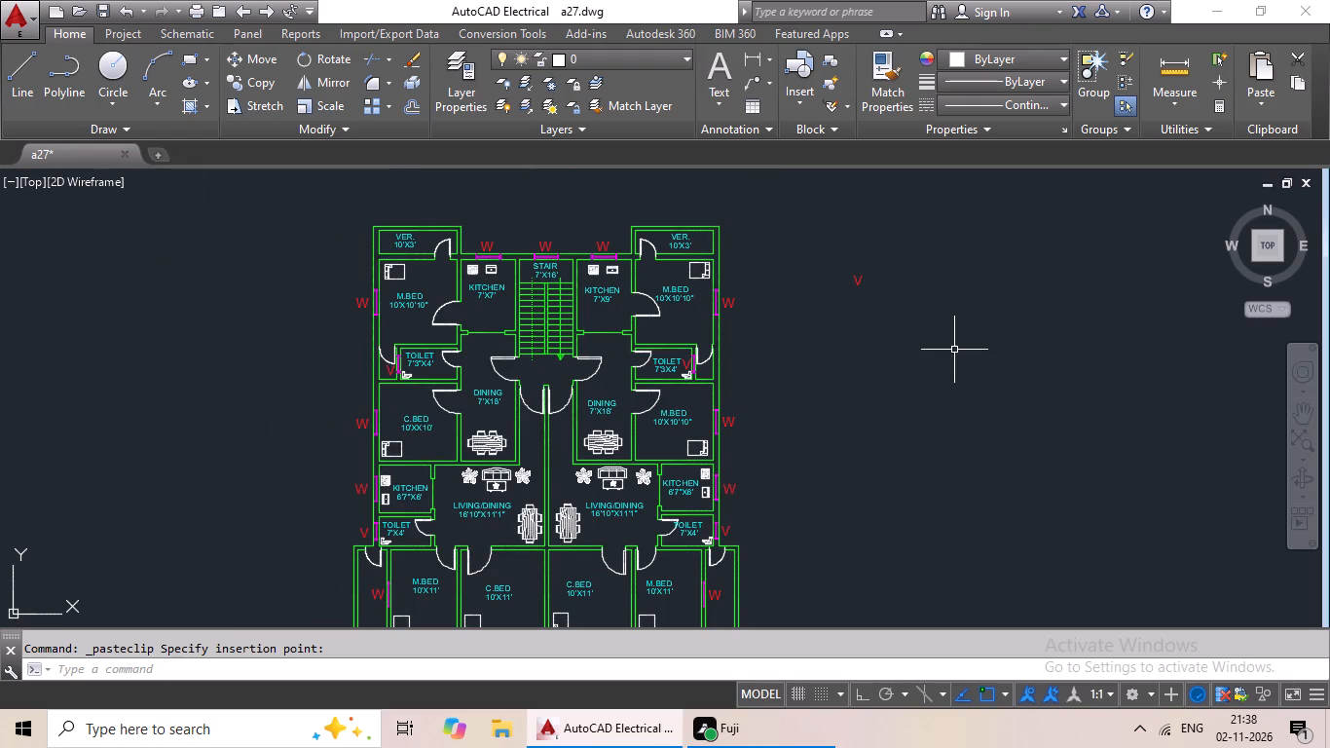
{"action": "middle_click_drag", "start_coordinate": [895, 326], "coordinate": [730, 396]}
{"action": "scroll", "coordinate": [689, 359], "scroll_direction": "up", "scroll_amount": 3}
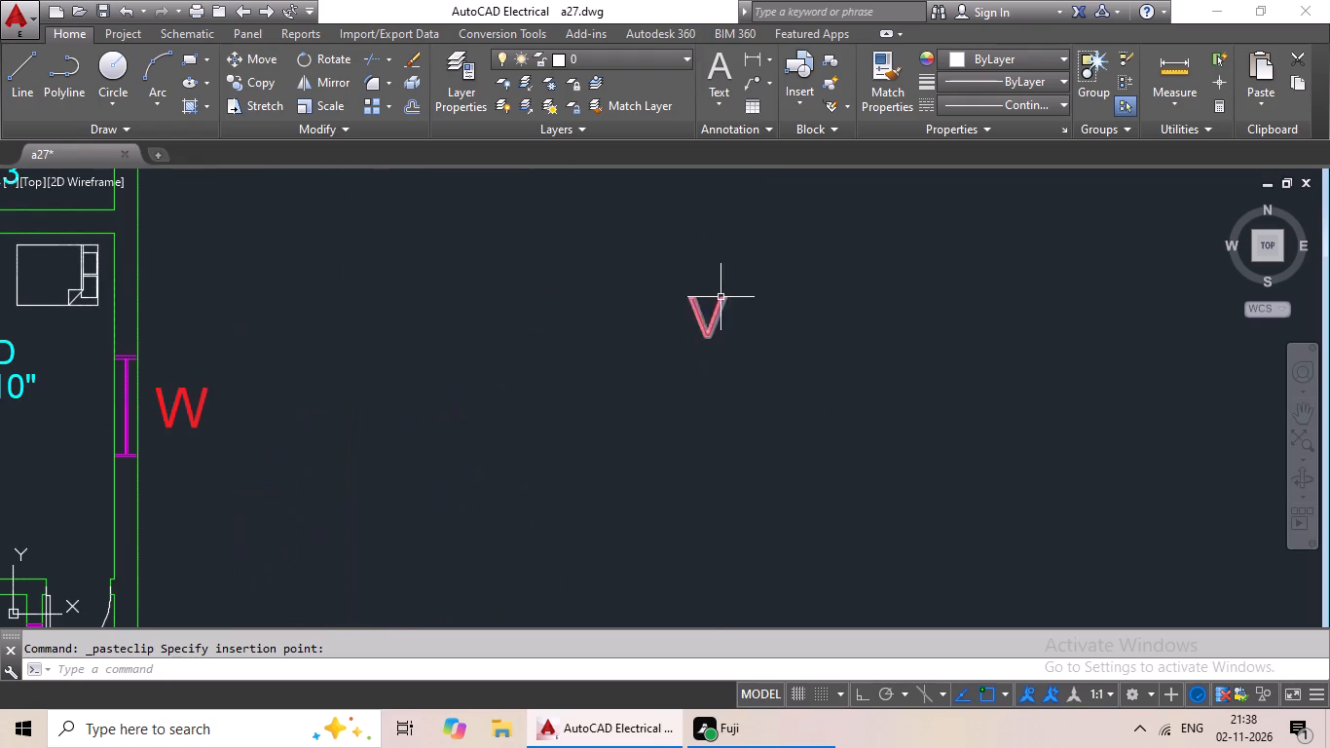
{"action": "double_click", "coordinate": [701, 315]}
{"action": "left_click", "coordinate": [689, 321]}
{"action": "double_click", "coordinate": [689, 327]}
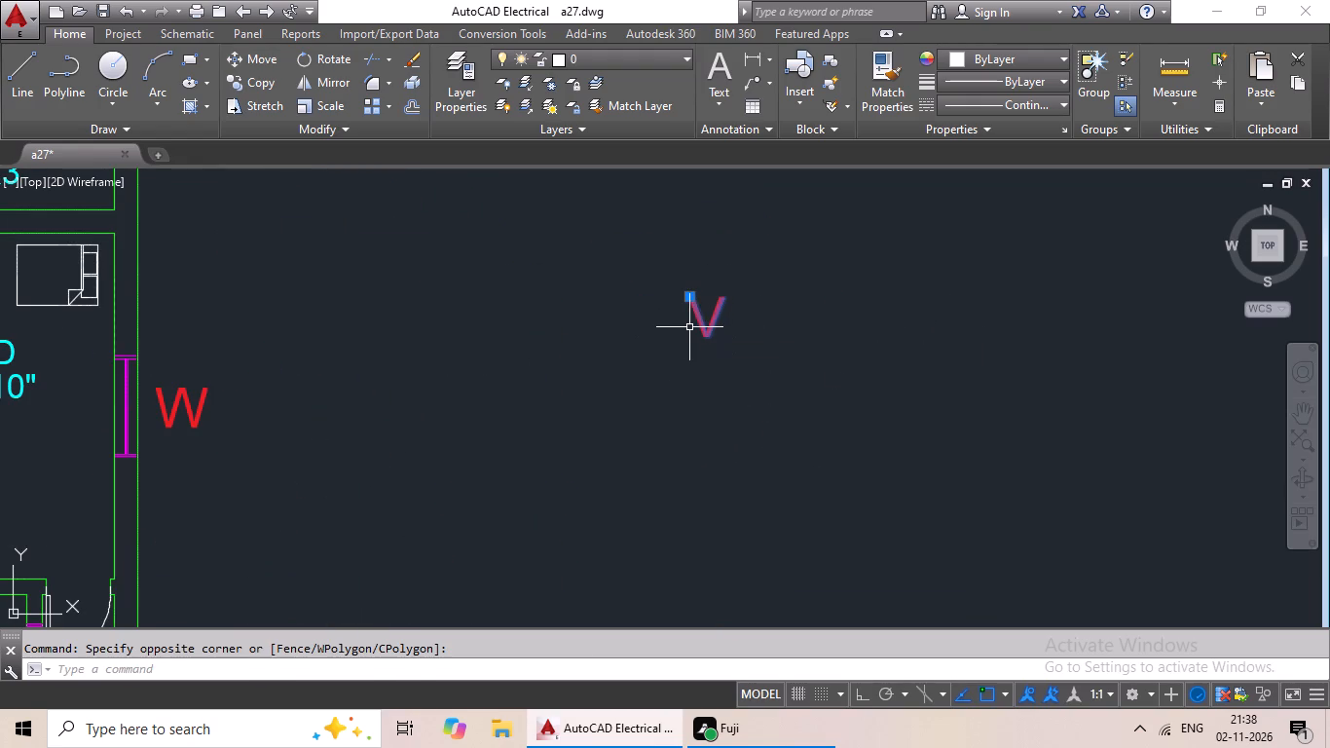
{"action": "triple_click", "coordinate": [698, 323]}
{"action": "left_click", "coordinate": [776, 317]}
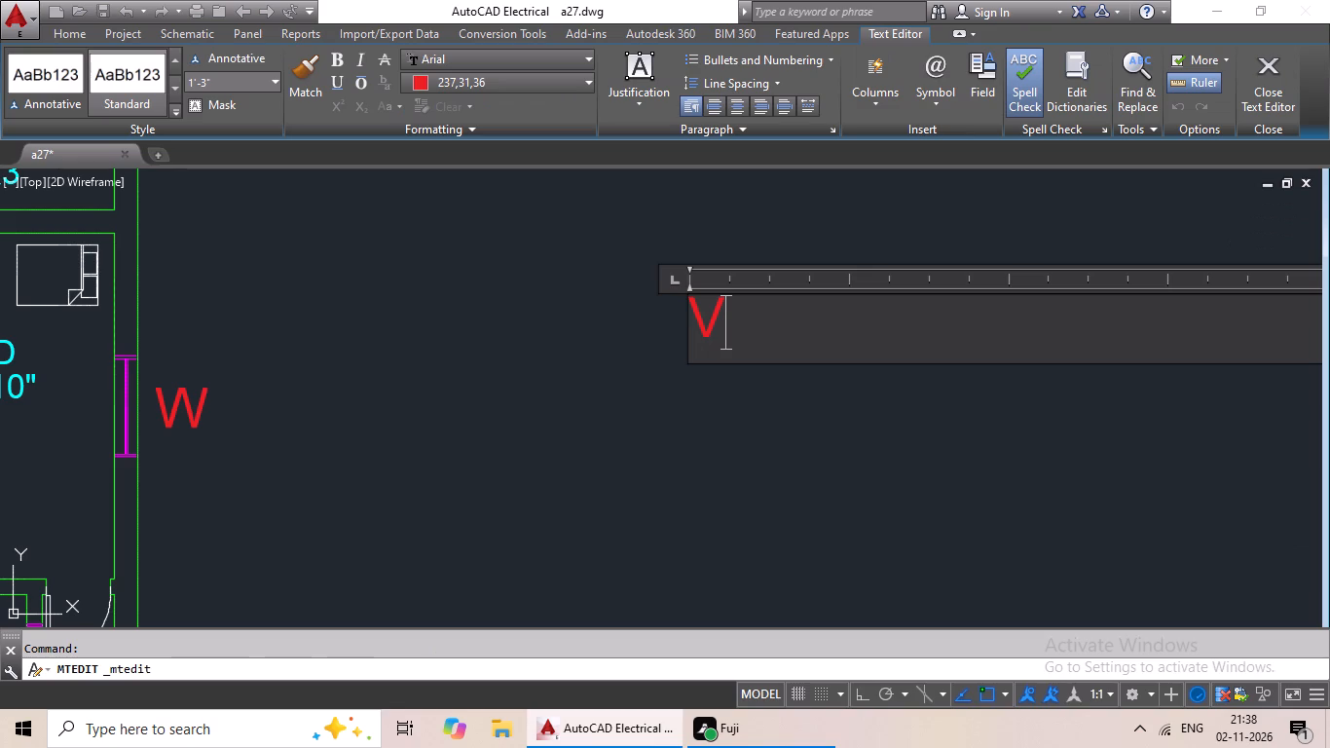
{"action": "key", "text": "BackSpace"}
{"action": "type", "text": "UNIT"}
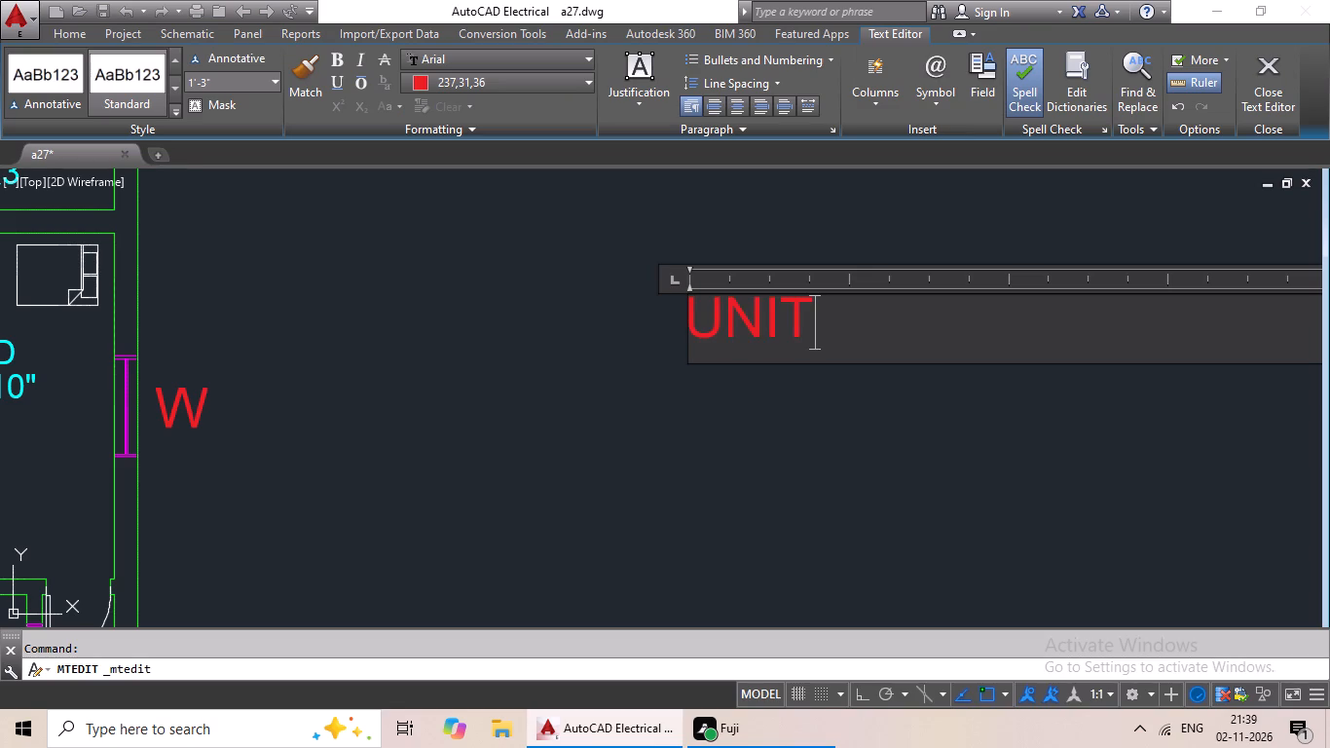
{"action": "key", "text": "minus"}
{"action": "key", "text": "shift+a"}
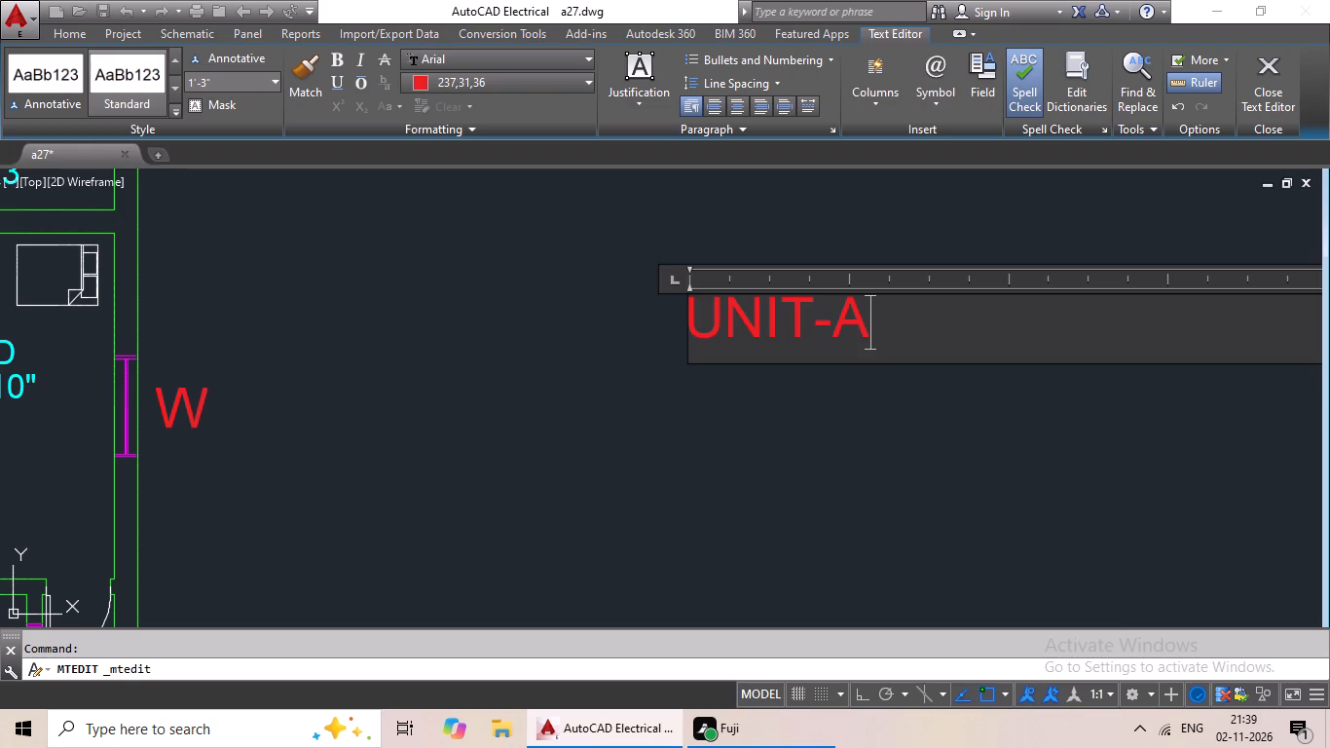
{"action": "left_click", "coordinate": [696, 347]}
{"action": "left_click", "coordinate": [660, 355]}
Copy the UNIT-A label and paste it at the left-hand unit's entrance door, above its DINING label.
{"action": "left_click", "coordinate": [745, 316]}
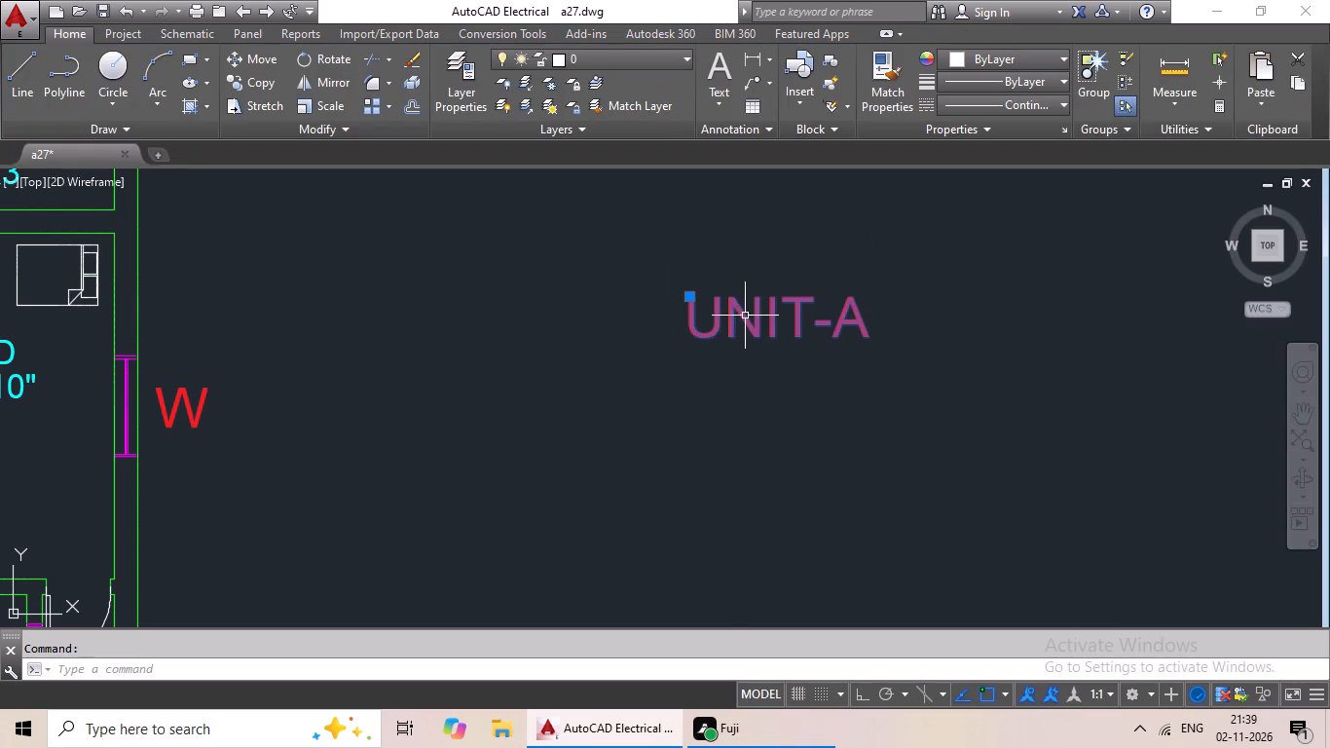
{"action": "key", "text": "ctrl+c"}
{"action": "key", "text": "ctrl+v"}
{"action": "scroll", "coordinate": [640, 362], "scroll_direction": "down", "scroll_amount": 1}
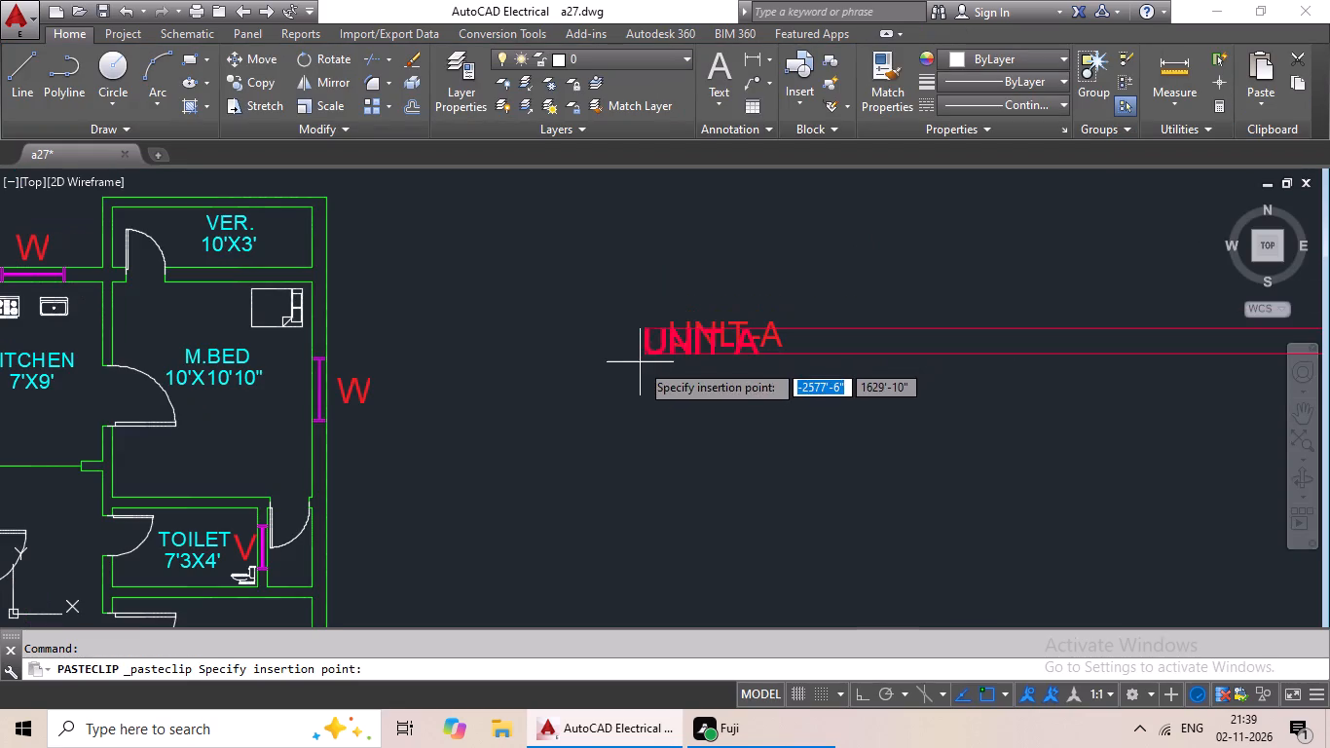
{"action": "middle_click_drag", "start_coordinate": [551, 376], "coordinate": [927, 357]}
{"action": "middle_click_drag", "start_coordinate": [754, 410], "coordinate": [917, 317]}
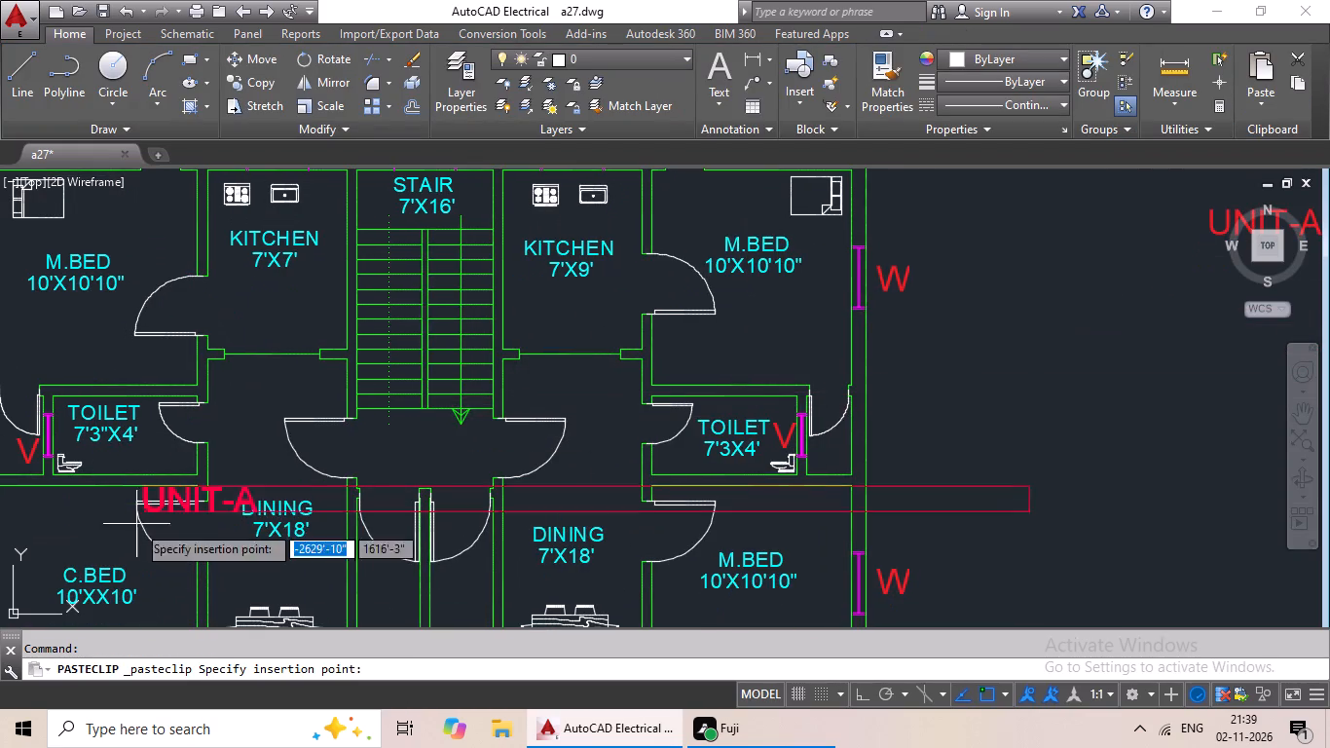
{"action": "scroll", "coordinate": [254, 463], "scroll_direction": "up", "scroll_amount": 2}
{"action": "left_click", "coordinate": [261, 468]}
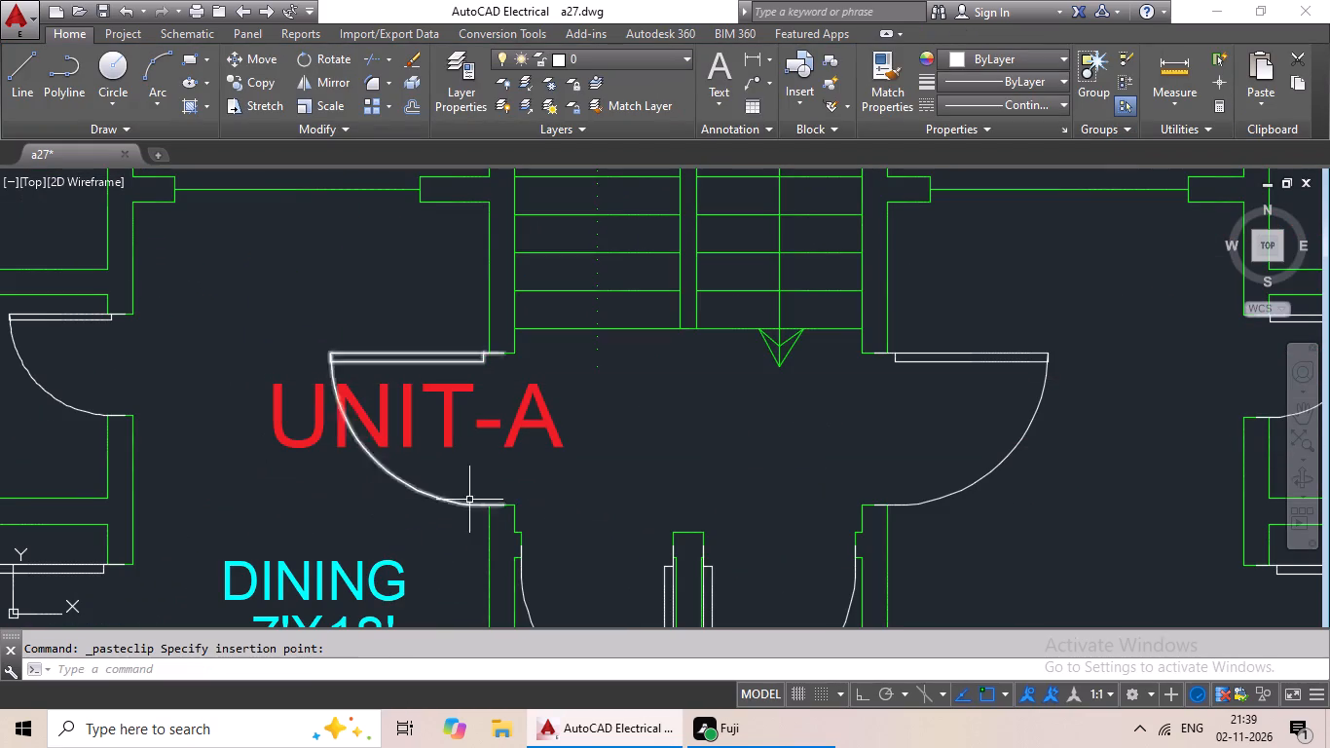
Change the spare UNIT-A label outside the plan to read UNIT-B.
{"action": "scroll", "coordinate": [677, 491], "scroll_direction": "down", "scroll_amount": 2}
{"action": "middle_click_drag", "start_coordinate": [738, 463], "coordinate": [508, 464]}
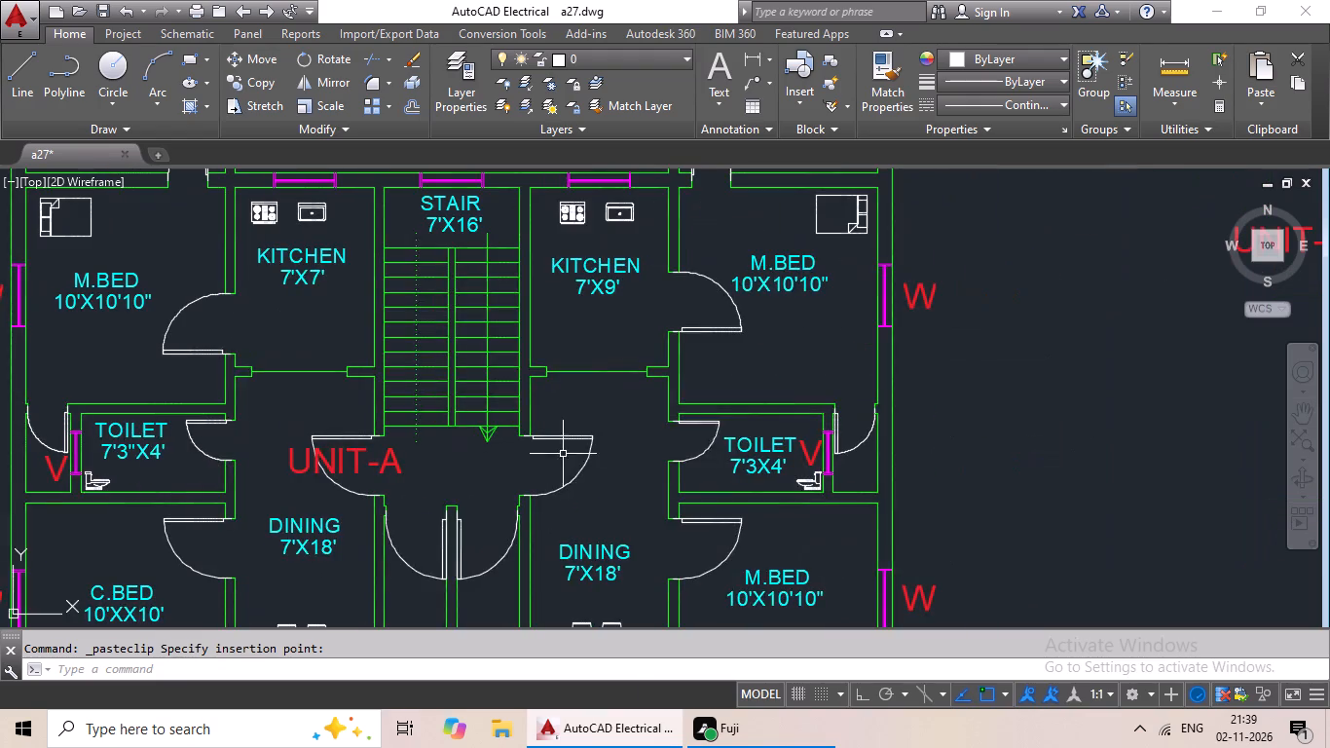
{"action": "middle_click_drag", "start_coordinate": [947, 395], "coordinate": [465, 500]}
{"action": "middle_click_drag", "start_coordinate": [629, 446], "coordinate": [503, 474]}
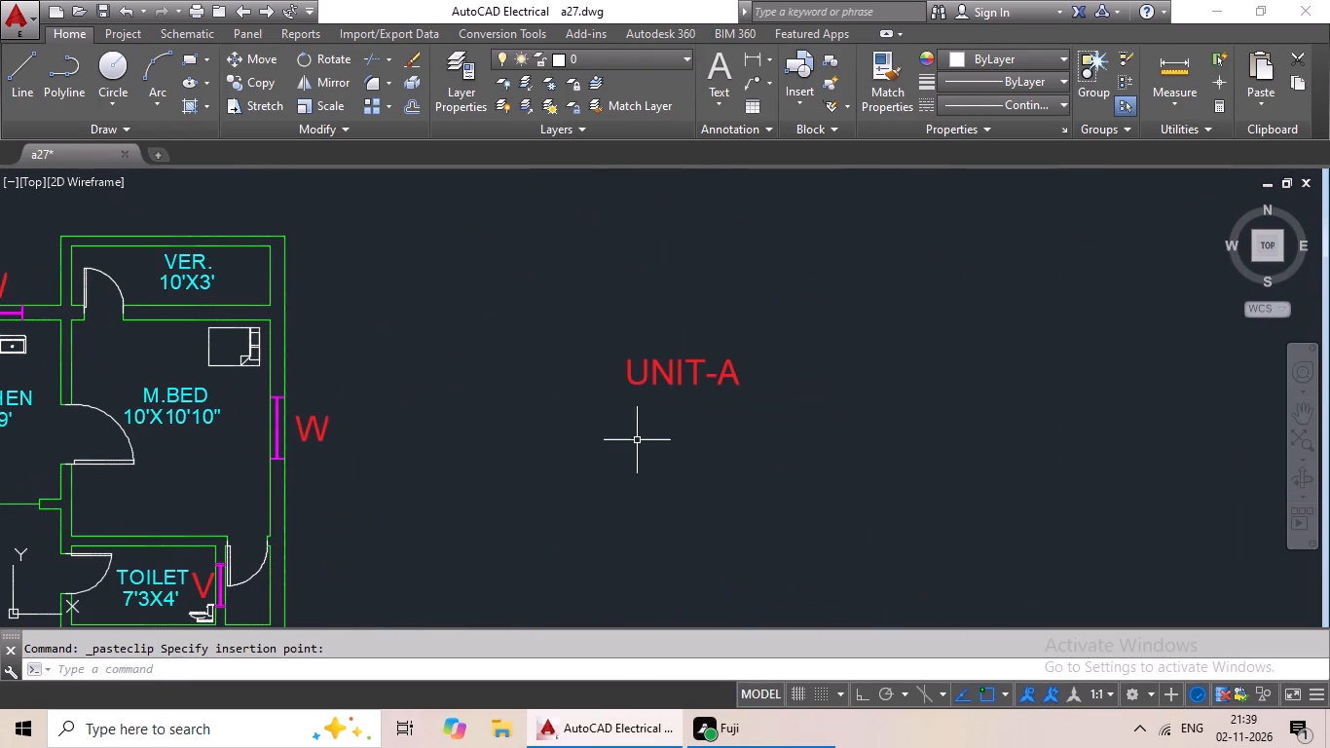
{"action": "scroll", "coordinate": [761, 360], "scroll_direction": "up", "scroll_amount": 3}
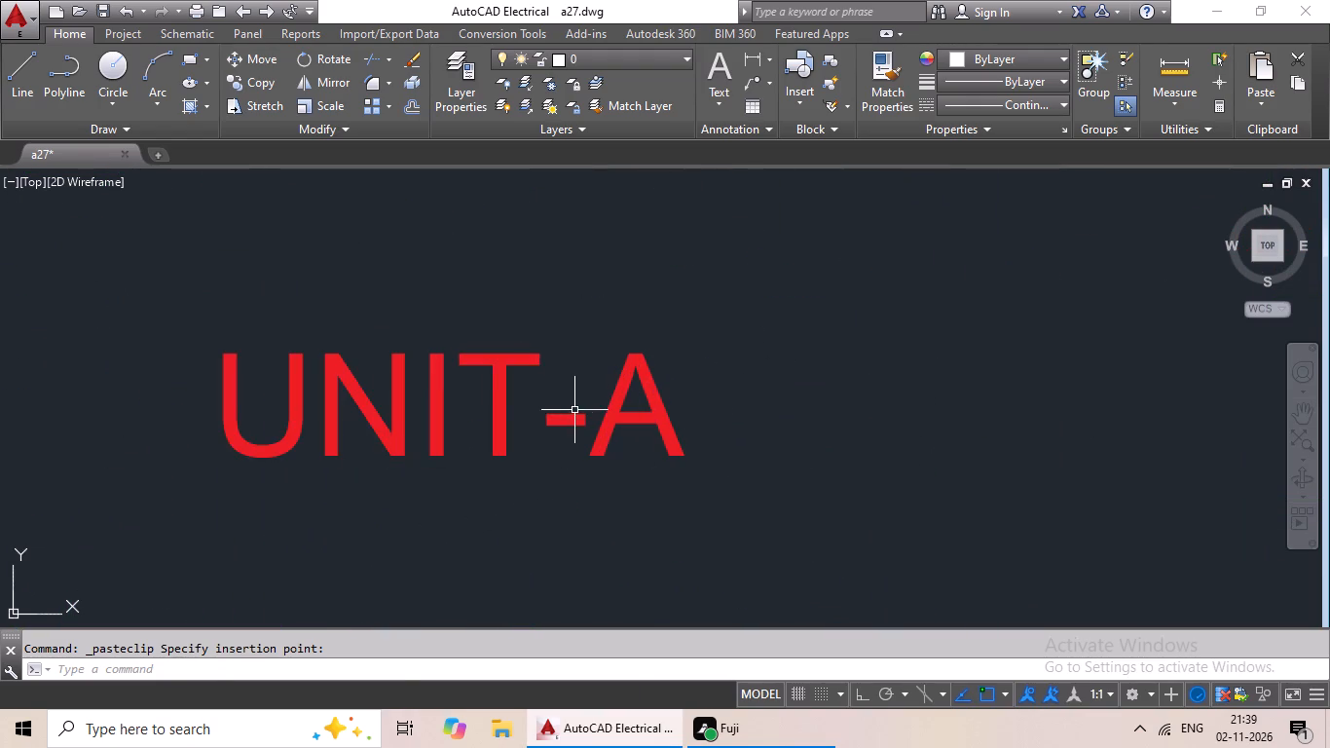
{"action": "double_click", "coordinate": [570, 418]}
{"action": "double_click", "coordinate": [526, 430]}
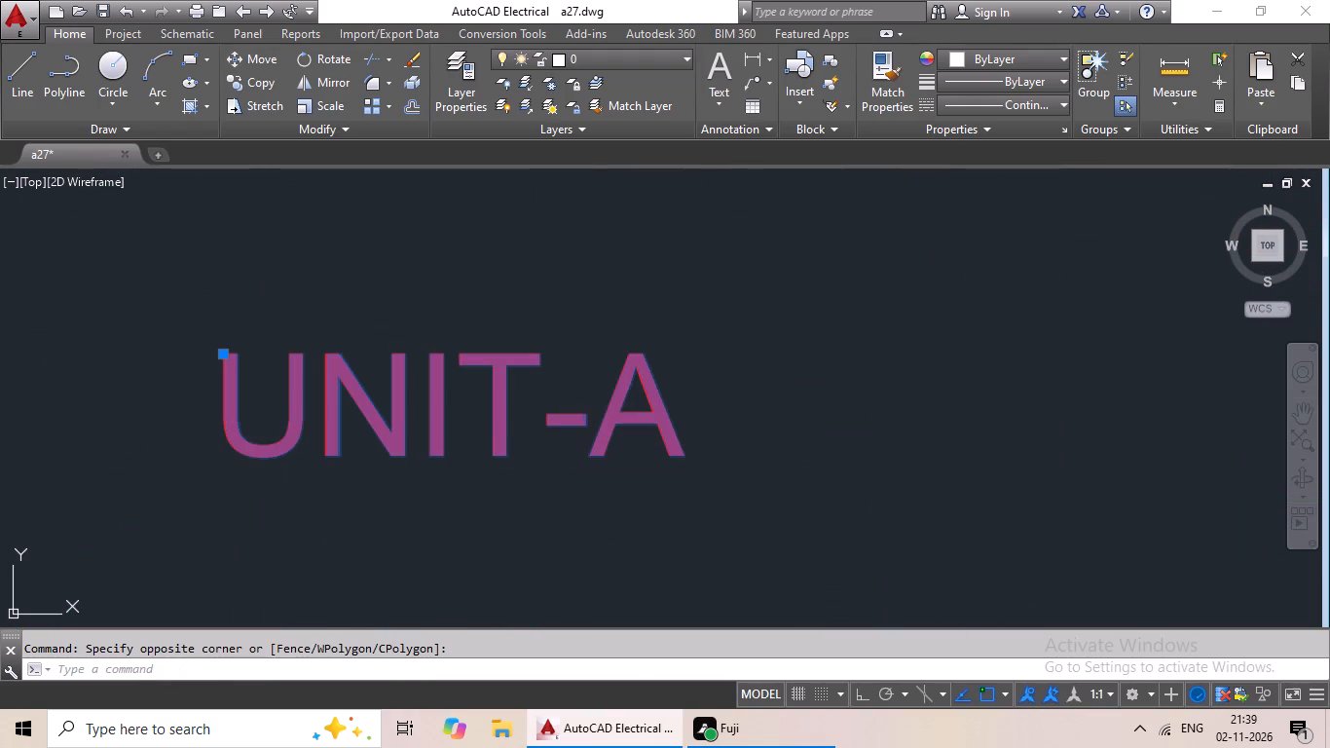
{"action": "triple_click", "coordinate": [576, 420]}
{"action": "double_click", "coordinate": [569, 423]}
{"action": "triple_click", "coordinate": [565, 425]}
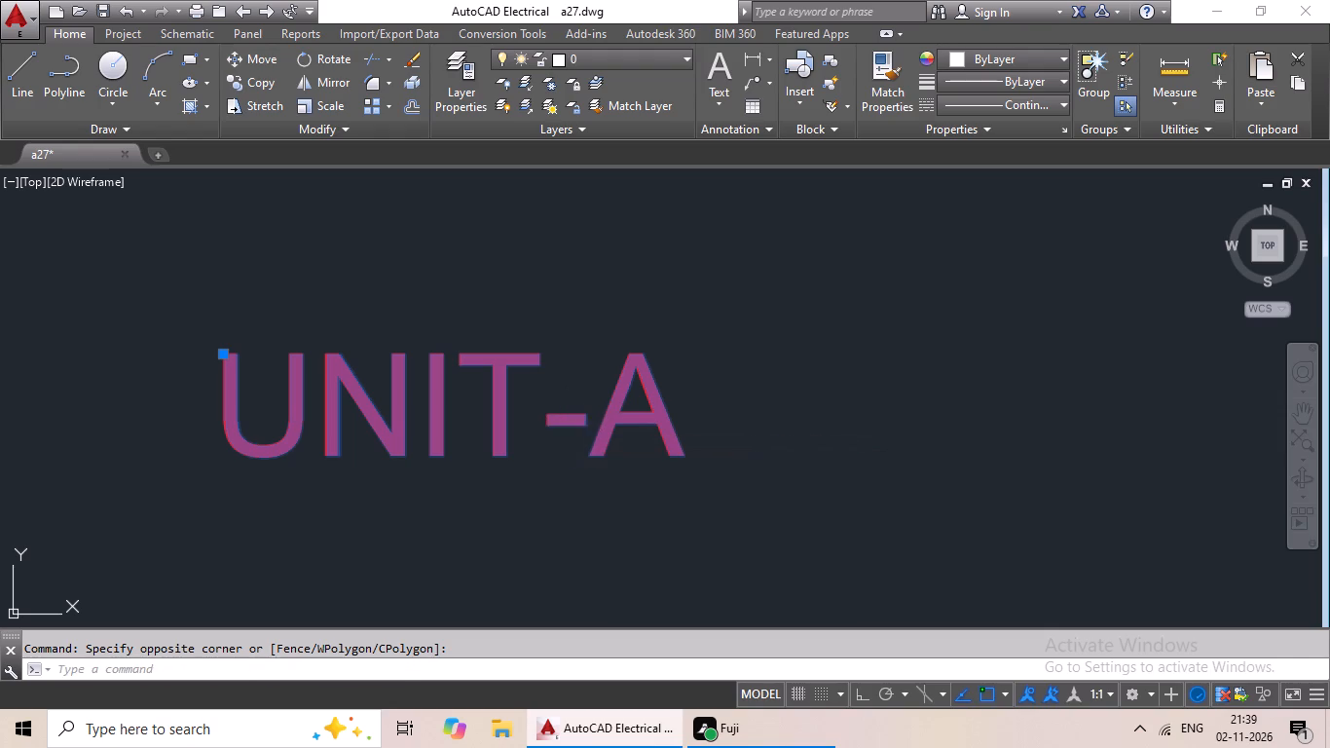
{"action": "double_click", "coordinate": [572, 415]}
{"action": "left_click", "coordinate": [685, 398]}
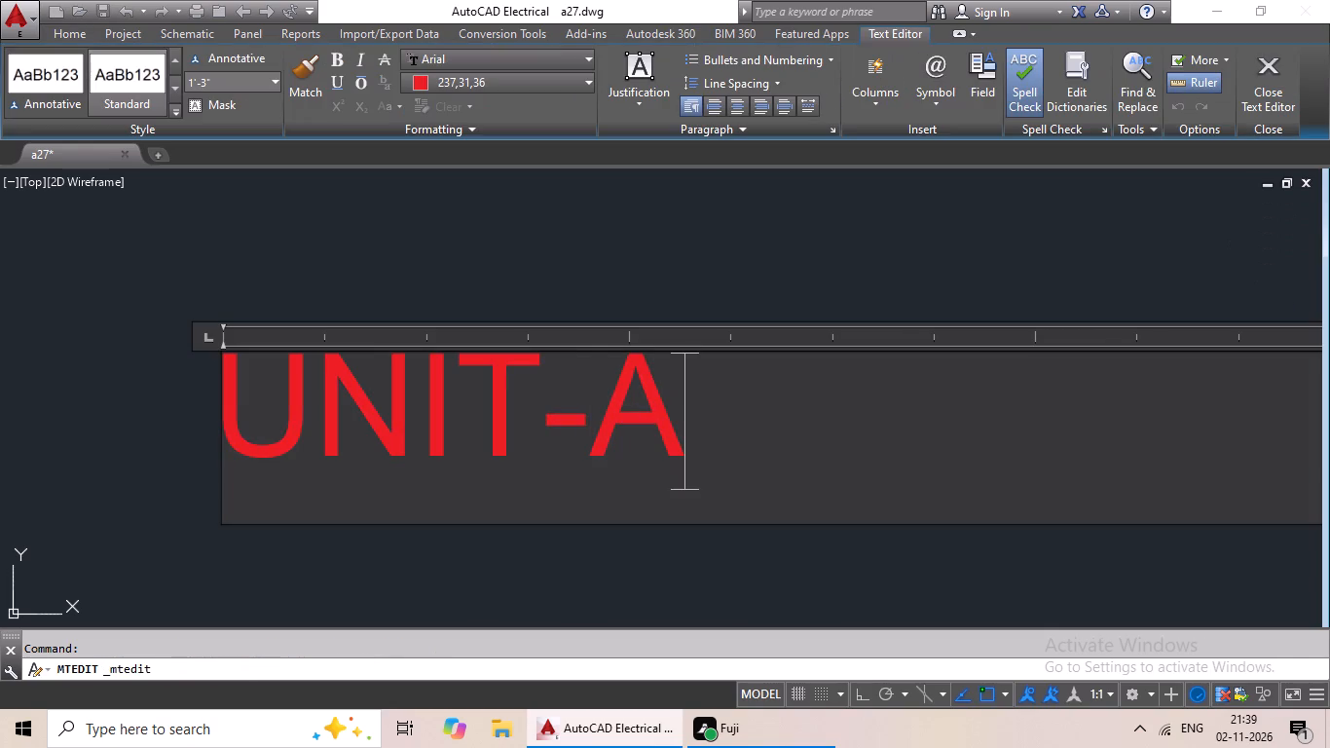
{"action": "key", "text": "BackSpace"}
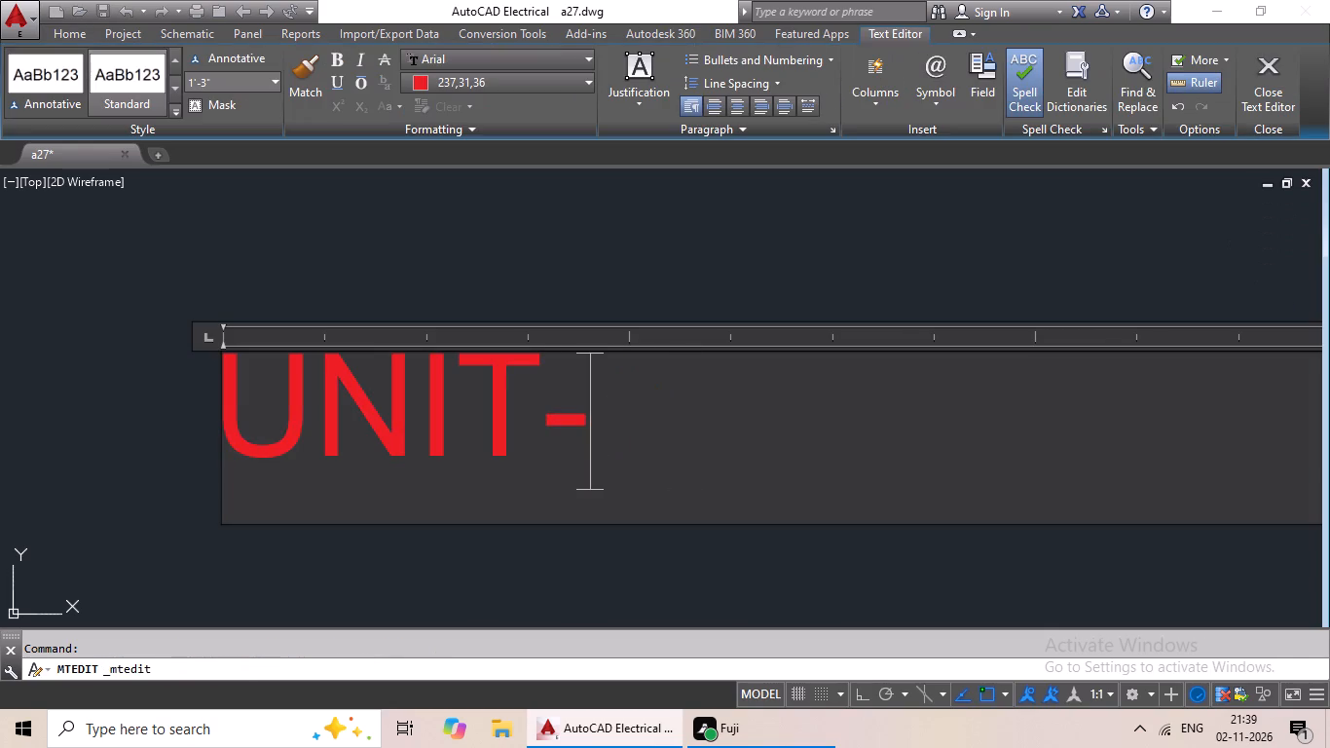
{"action": "key", "text": "shift+b"}
{"action": "left_click", "coordinate": [651, 293]}
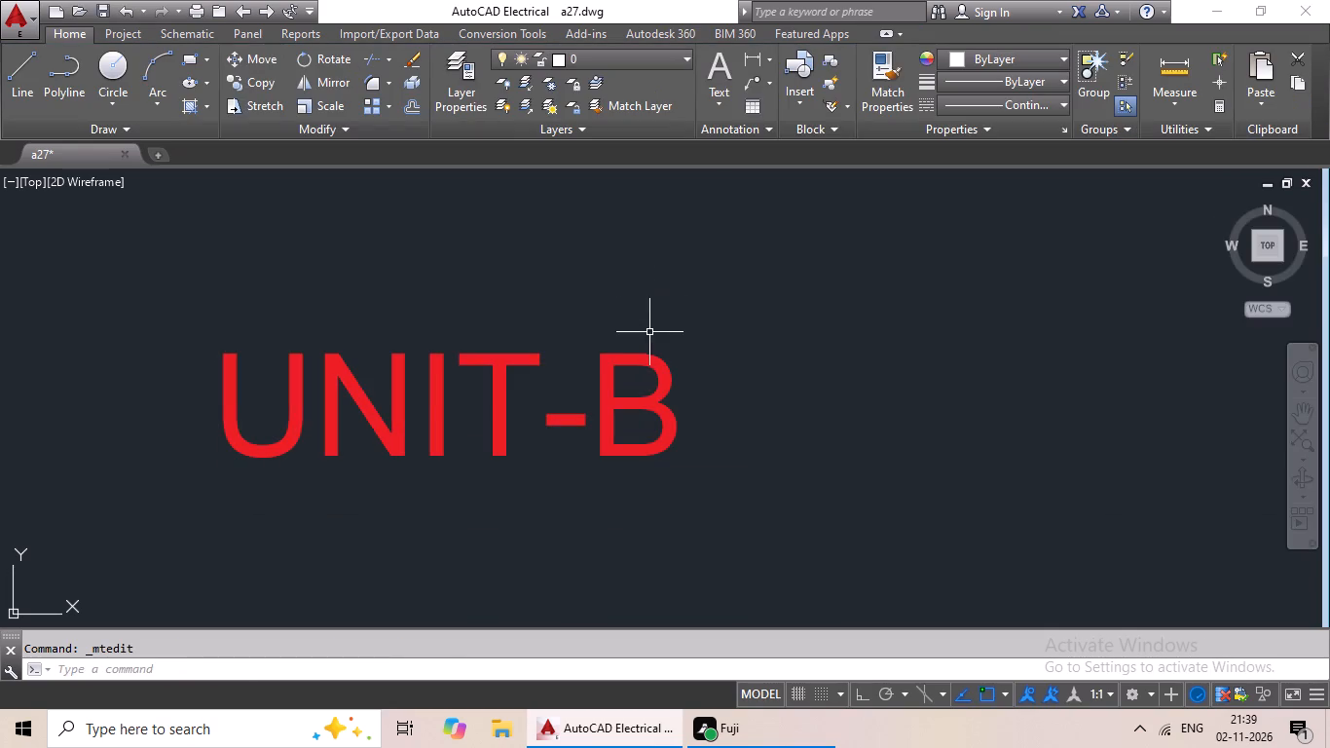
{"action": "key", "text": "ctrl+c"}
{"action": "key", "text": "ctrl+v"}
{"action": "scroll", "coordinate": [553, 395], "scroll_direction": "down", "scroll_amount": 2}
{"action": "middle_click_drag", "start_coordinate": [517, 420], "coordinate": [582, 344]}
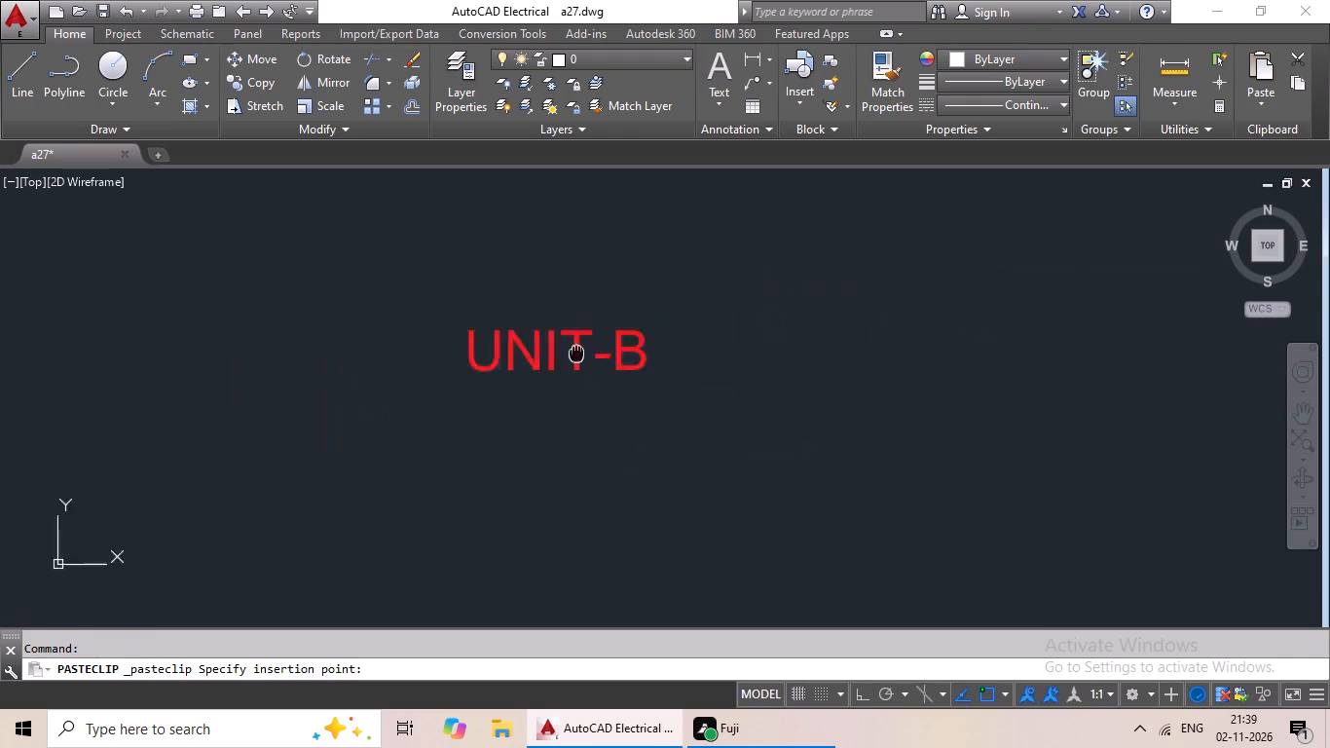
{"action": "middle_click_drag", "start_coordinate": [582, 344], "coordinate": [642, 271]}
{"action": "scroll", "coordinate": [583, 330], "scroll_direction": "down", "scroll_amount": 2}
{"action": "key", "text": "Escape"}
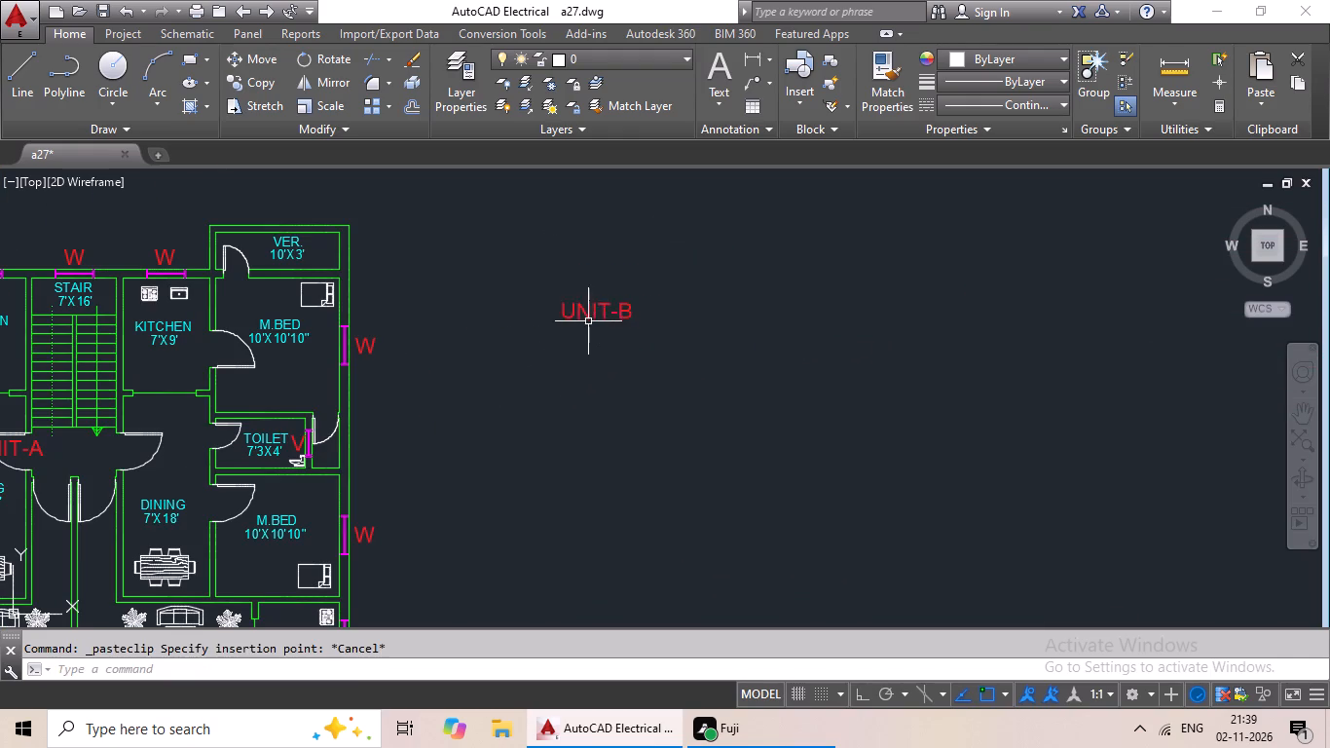
Copy the spare UNIT-B label and paste it at the right-hand unit's entrance door, above its DINING label.
{"action": "left_click", "coordinate": [588, 318]}
{"action": "key", "text": "ctrl+c"}
{"action": "key", "text": "ctrl+v"}
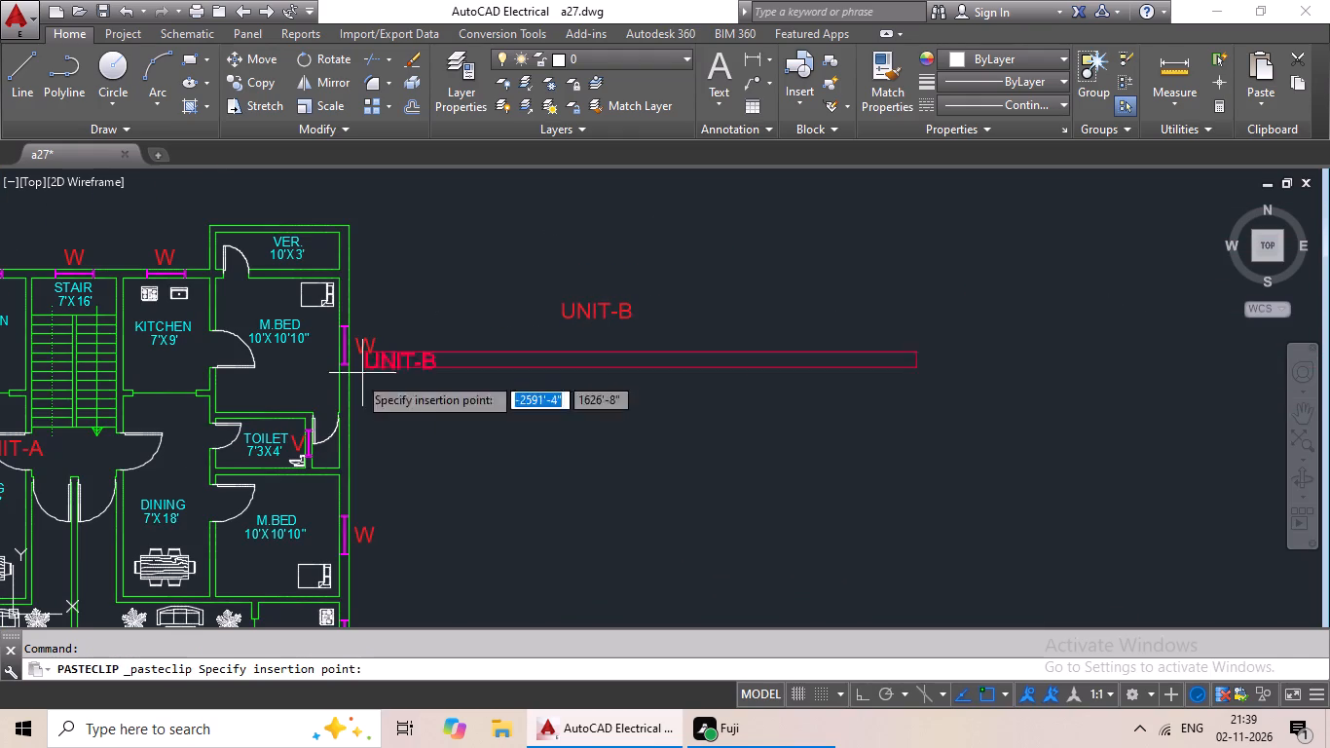
{"action": "middle_click_drag", "start_coordinate": [246, 402], "coordinate": [446, 303]}
{"action": "middle_click_drag", "start_coordinate": [374, 353], "coordinate": [516, 283]}
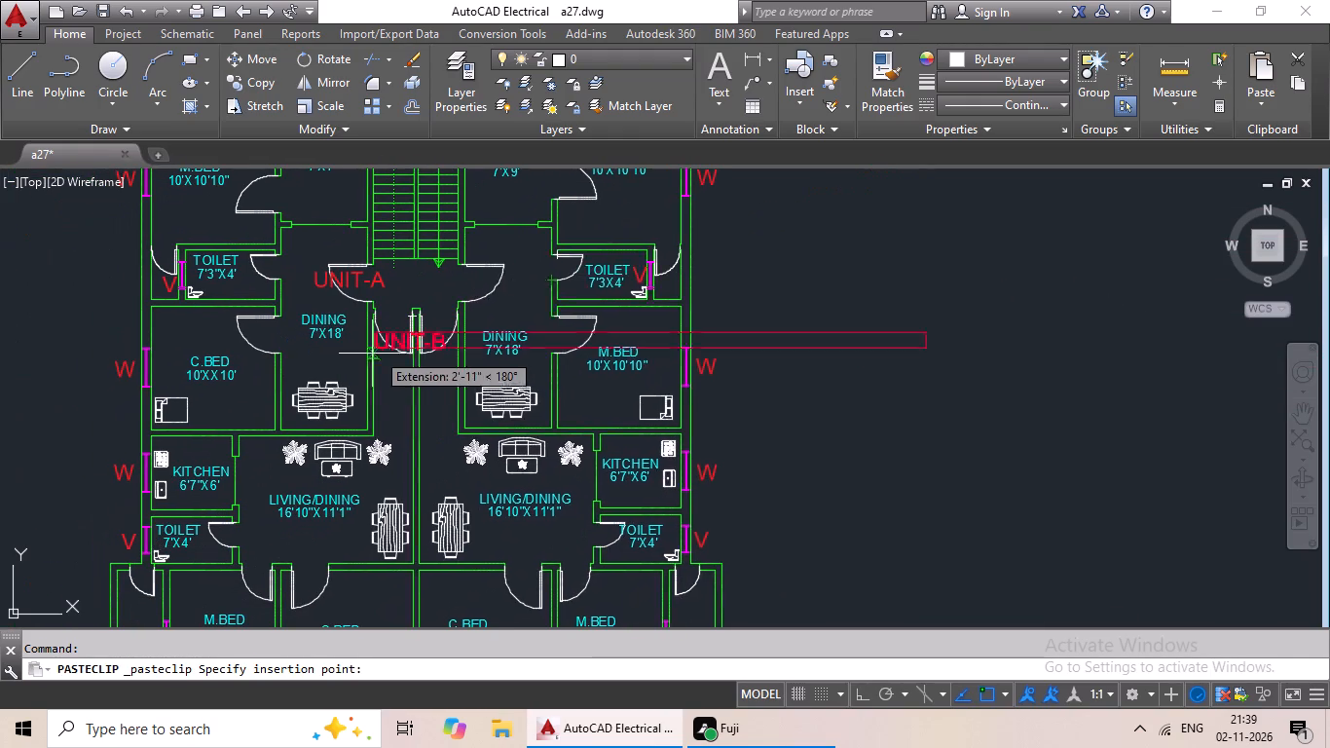
{"action": "scroll", "coordinate": [372, 407], "scroll_direction": "up", "scroll_amount": 3}
{"action": "scroll", "coordinate": [398, 385], "scroll_direction": "down", "scroll_amount": 3}
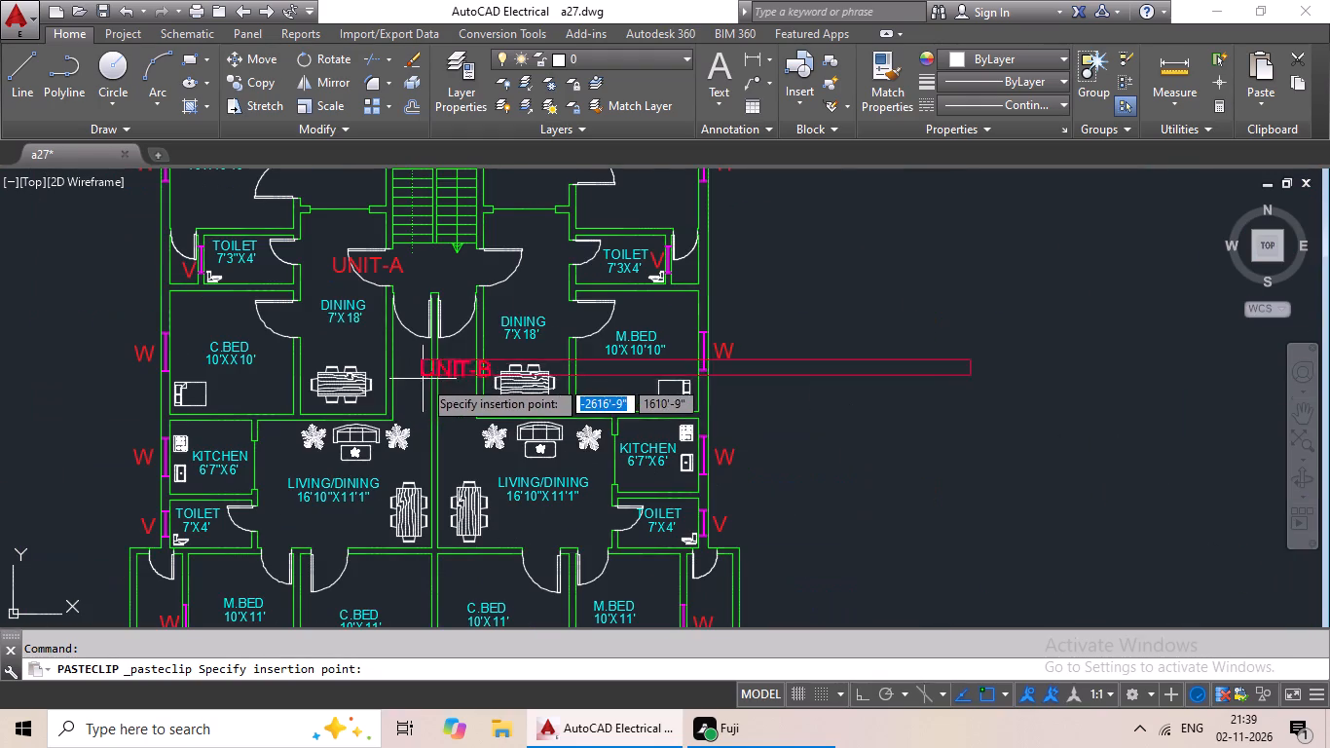
{"action": "middle_click_drag", "start_coordinate": [455, 287], "coordinate": [415, 353]}
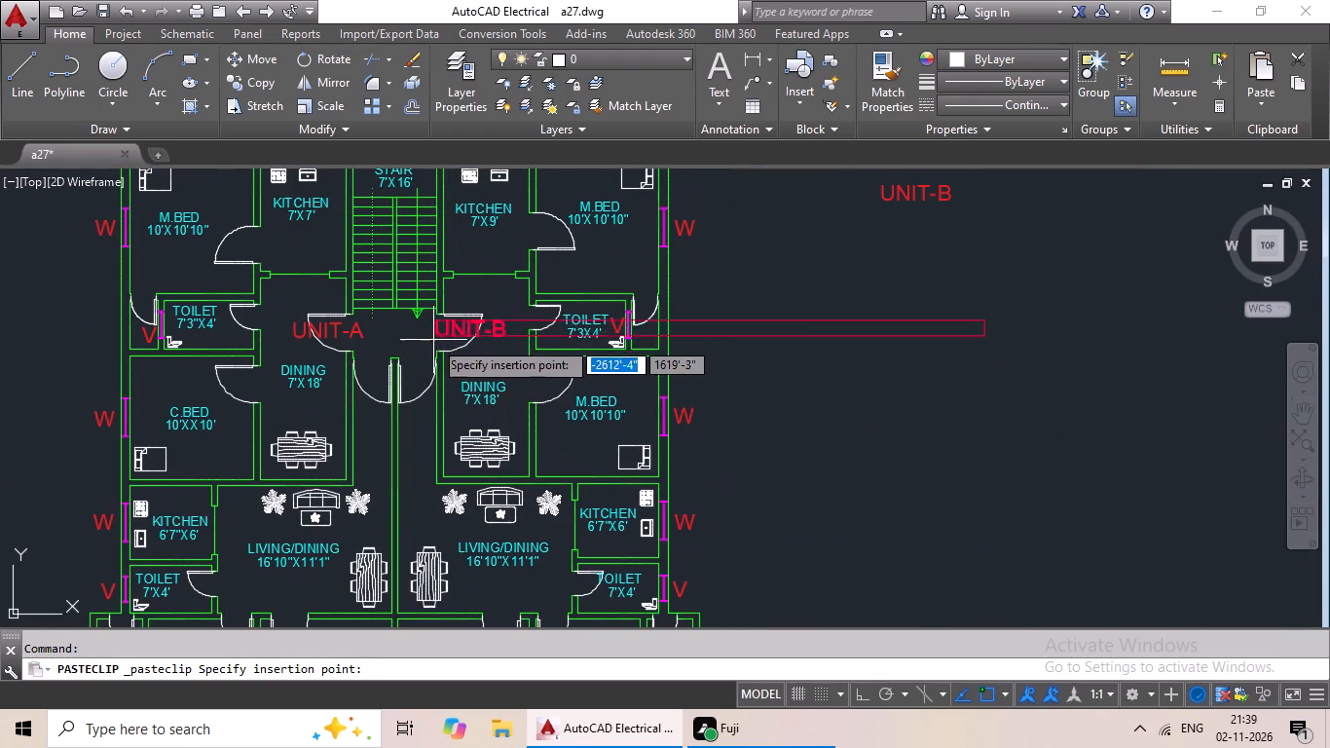
{"action": "scroll", "coordinate": [446, 325], "scroll_direction": "up", "scroll_amount": 1}
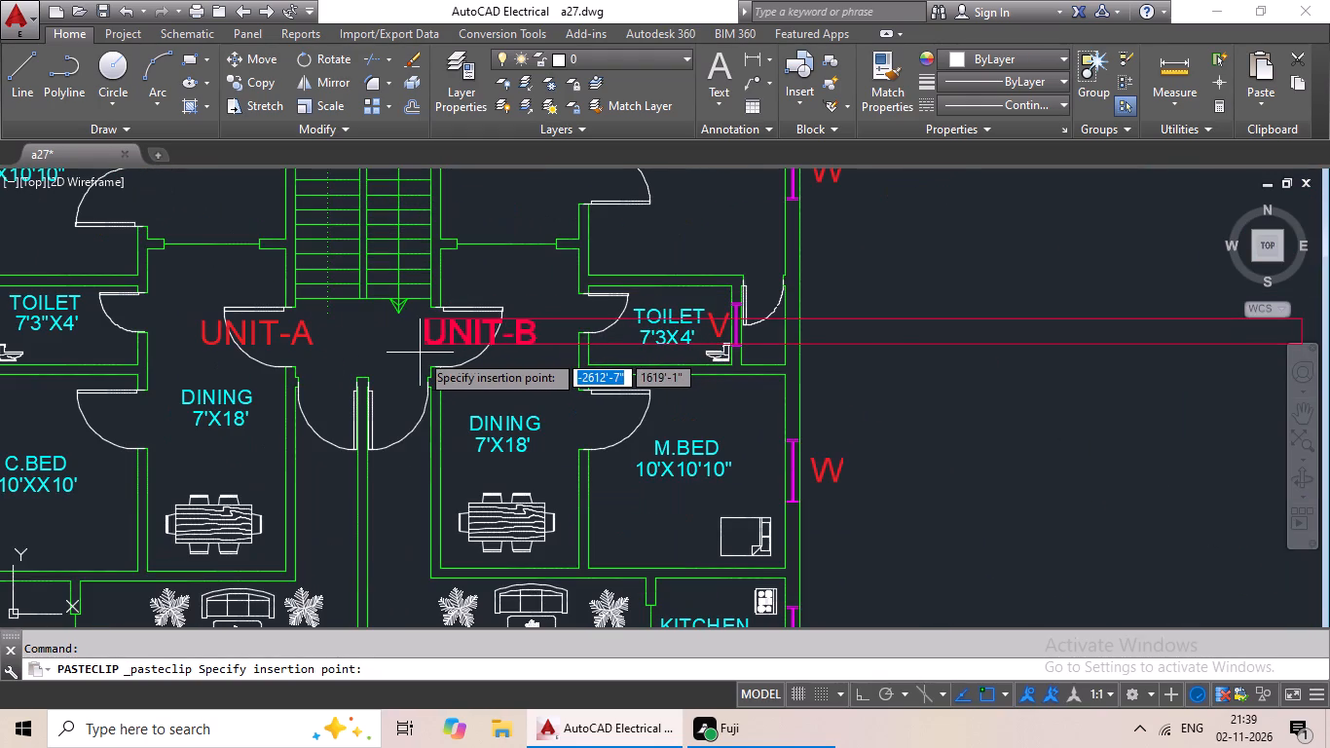
{"action": "left_click", "coordinate": [410, 353]}
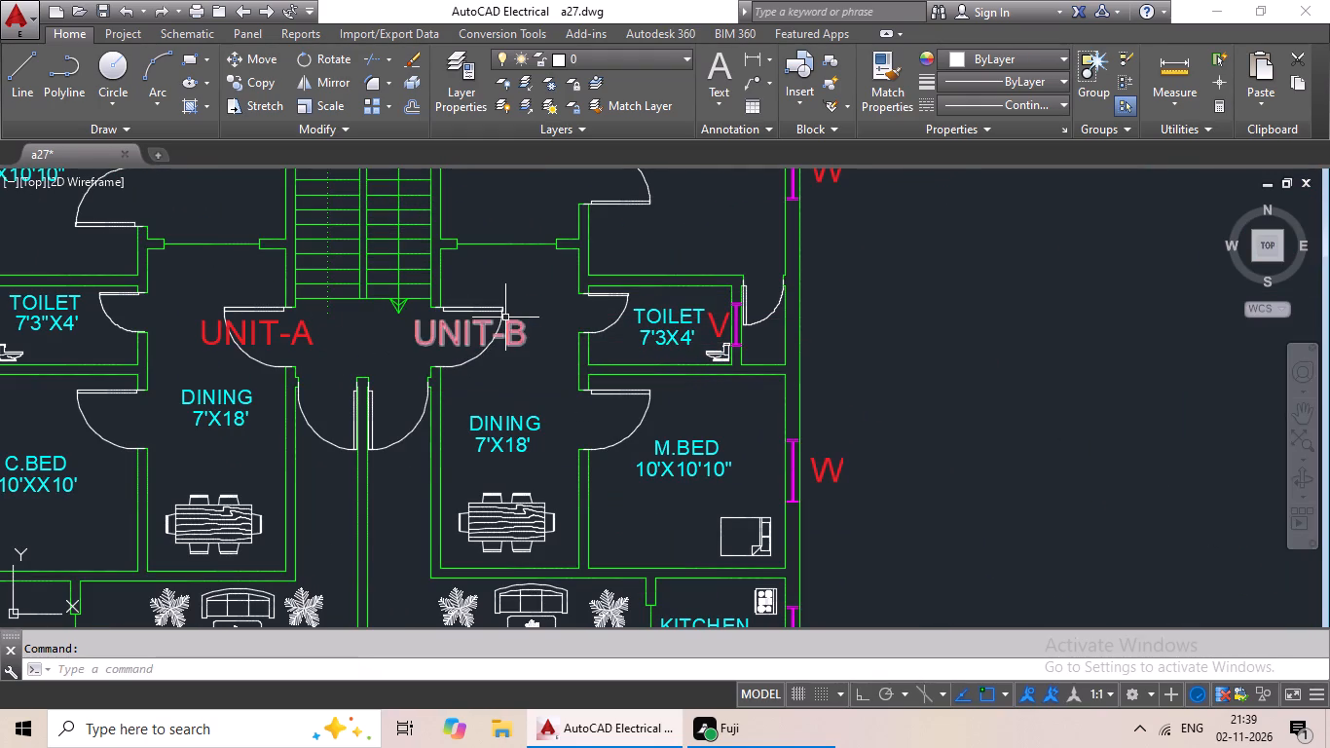
Change the label pasted at the right-hand entrance door to read UNIT-D.
{"action": "double_click", "coordinate": [509, 332]}
{"action": "scroll", "coordinate": [516, 338], "scroll_direction": "up", "scroll_amount": 2}
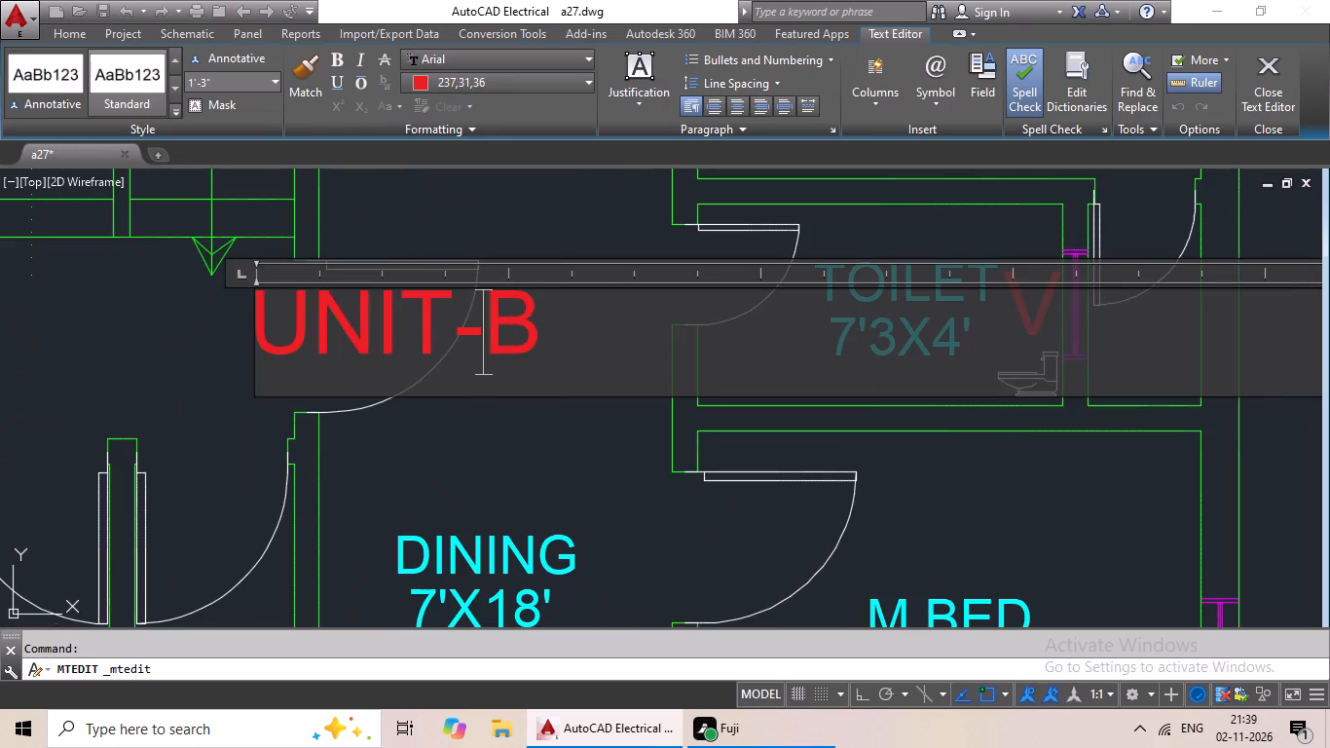
{"action": "left_click", "coordinate": [572, 324]}
{"action": "key", "text": "BackSpace"}
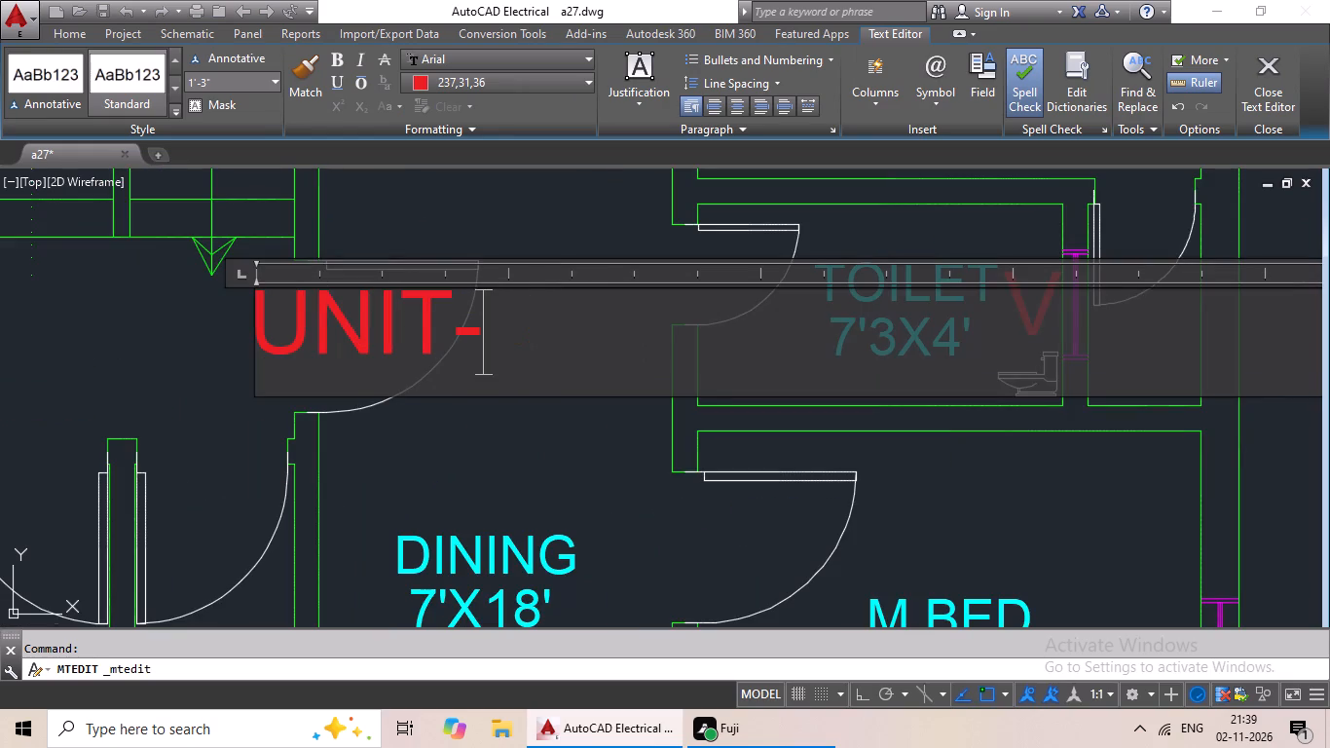
{"action": "key", "text": "shift+d"}
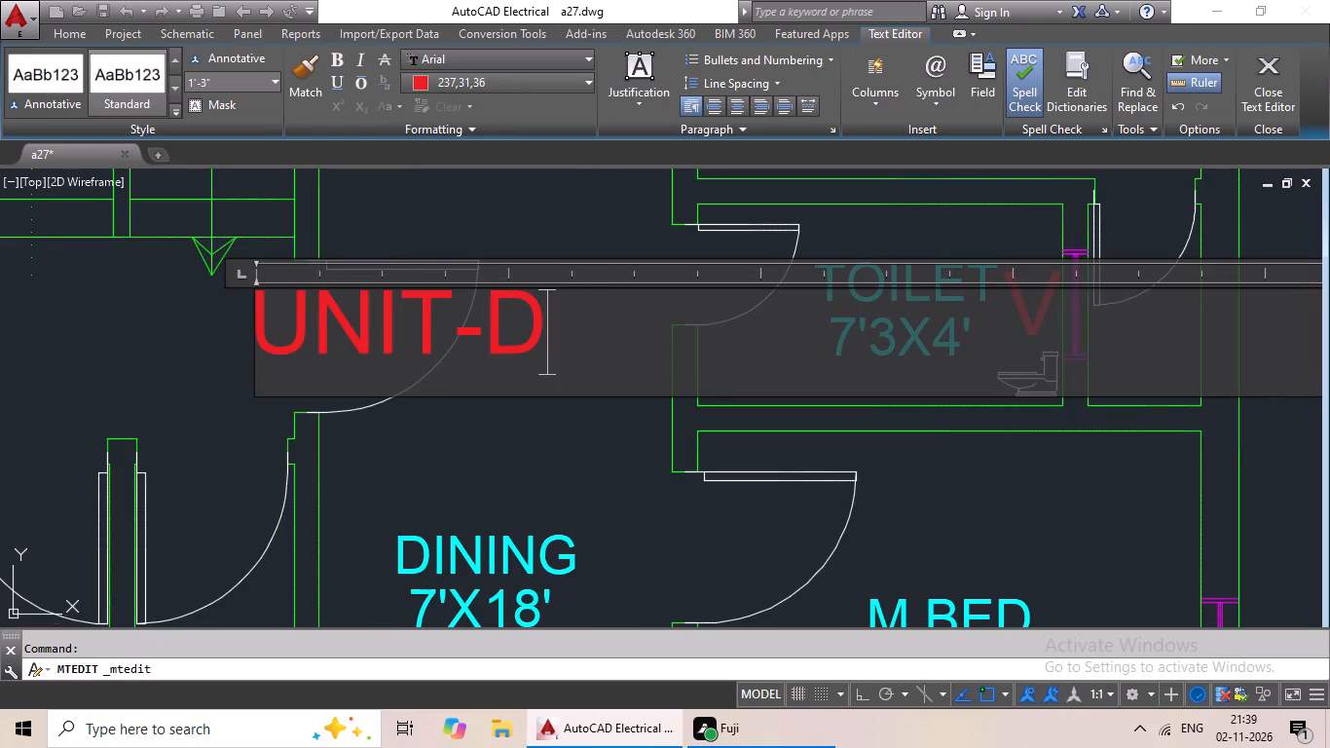
{"action": "left_click", "coordinate": [580, 229]}
Scale the spare UNIT-B label outside the plan down to less than half its size, using the Reference option across its text width.
{"action": "scroll", "coordinate": [591, 262], "scroll_direction": "down", "scroll_amount": 2}
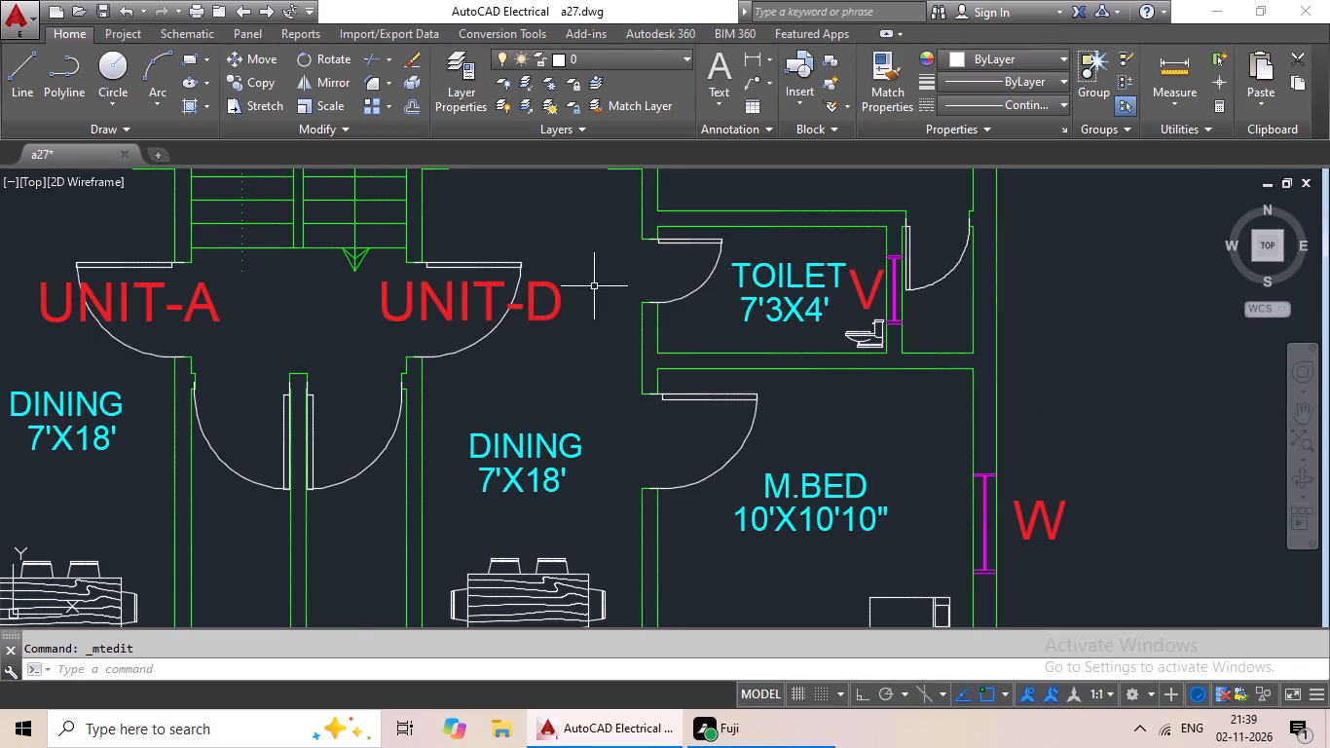
{"action": "middle_click_drag", "start_coordinate": [584, 285], "coordinate": [409, 296]}
{"action": "scroll", "coordinate": [753, 339], "scroll_direction": "down", "scroll_amount": 2}
{"action": "middle_click_drag", "start_coordinate": [844, 316], "coordinate": [581, 430]}
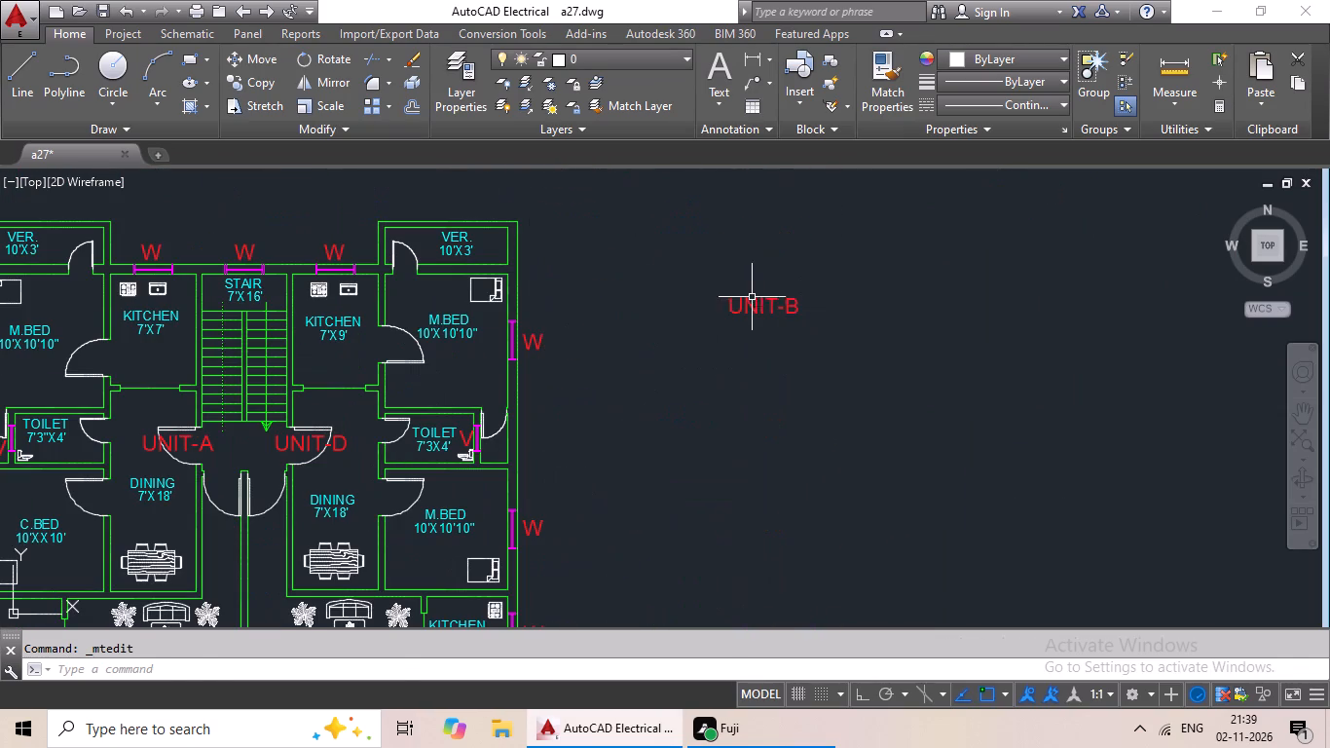
{"action": "left_click", "coordinate": [752, 297]}
{"action": "left_click", "coordinate": [746, 310]}
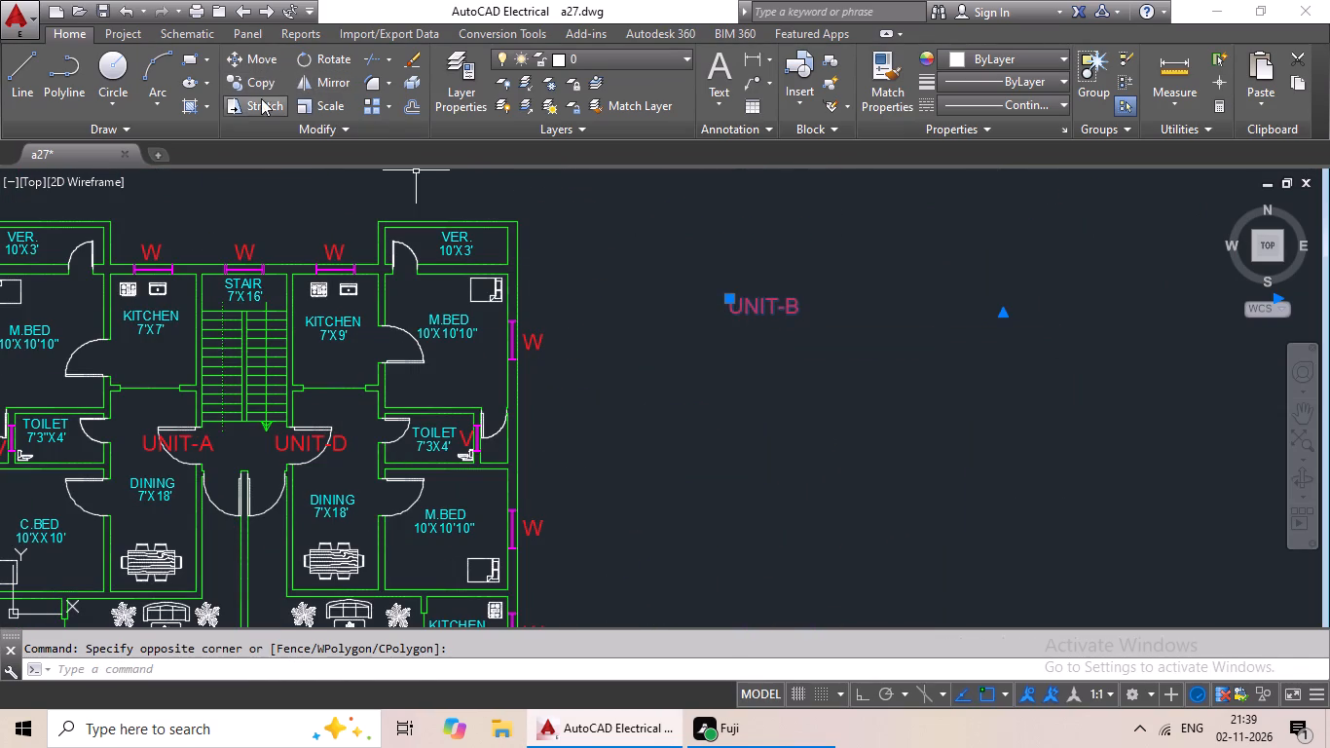
{"action": "left_click", "coordinate": [312, 100]}
{"action": "scroll", "coordinate": [834, 273], "scroll_direction": "up", "scroll_amount": 4}
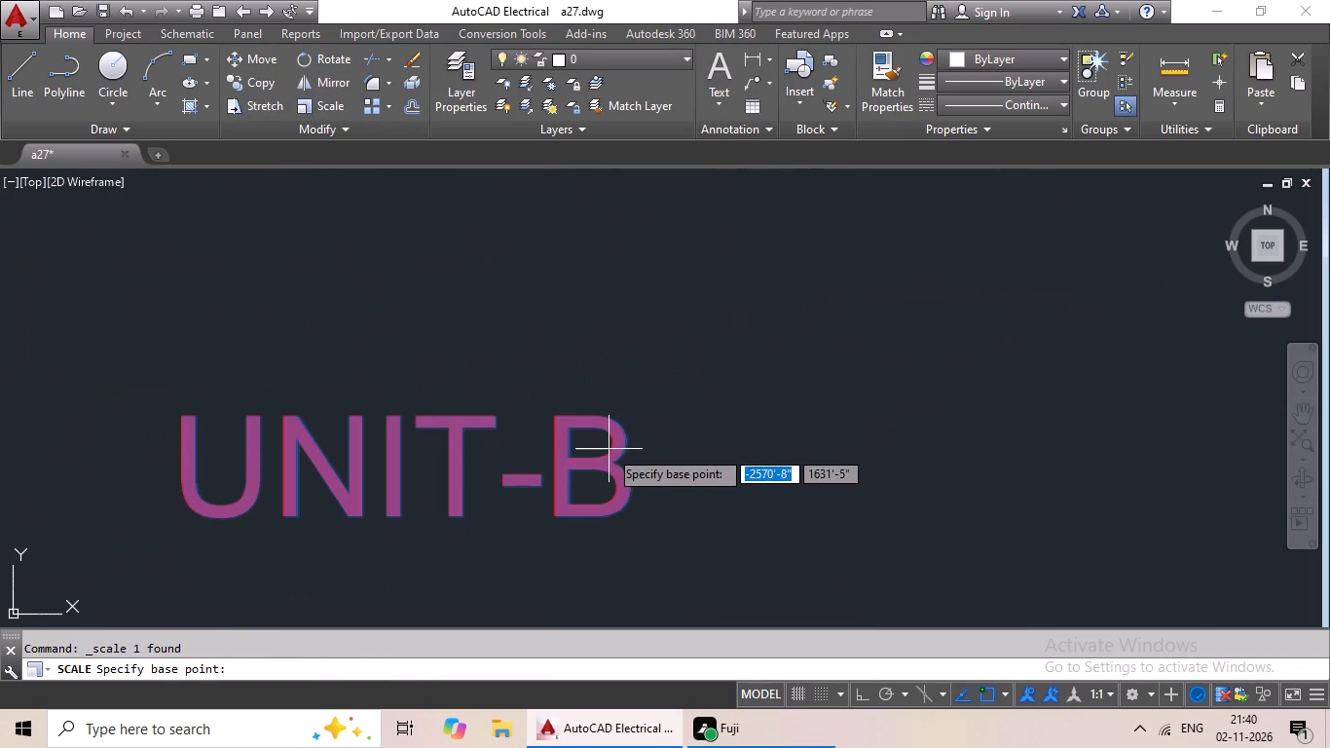
{"action": "left_click", "coordinate": [609, 450]}
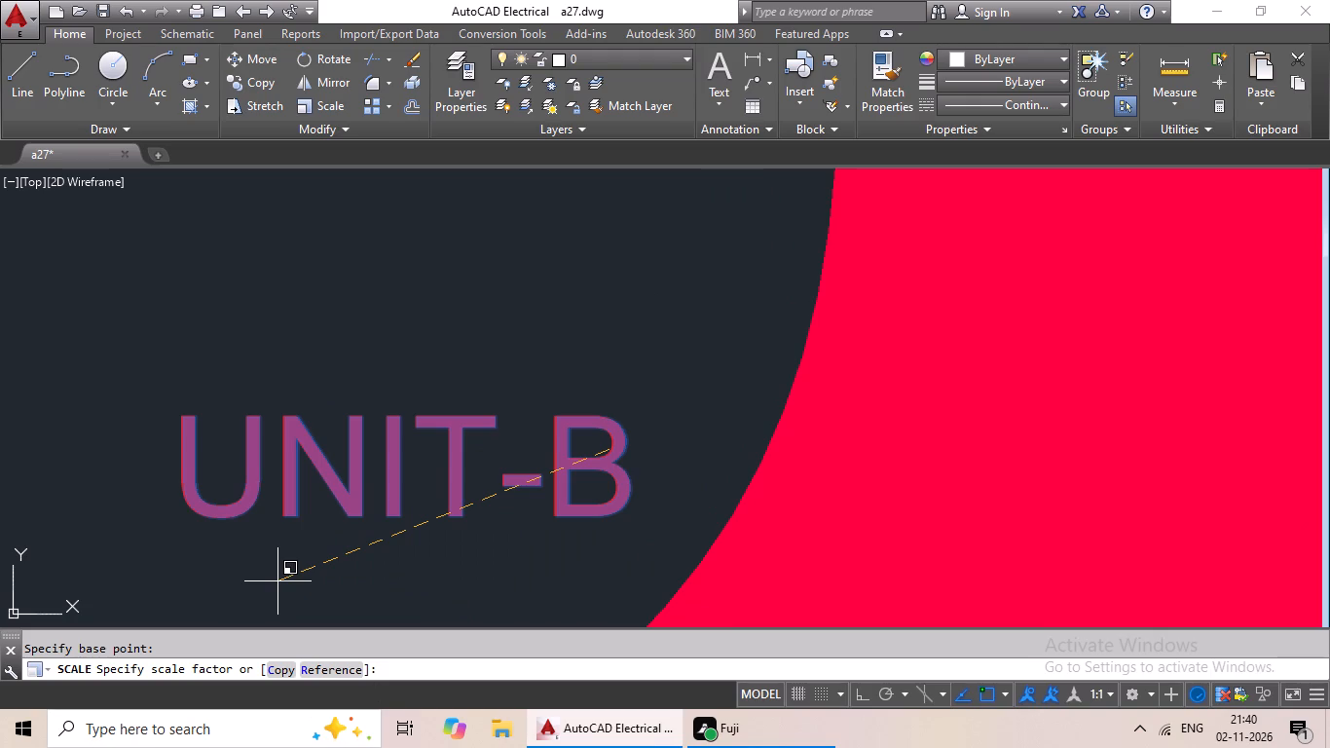
{"action": "left_click", "coordinate": [359, 676]}
{"action": "left_click", "coordinate": [185, 456]}
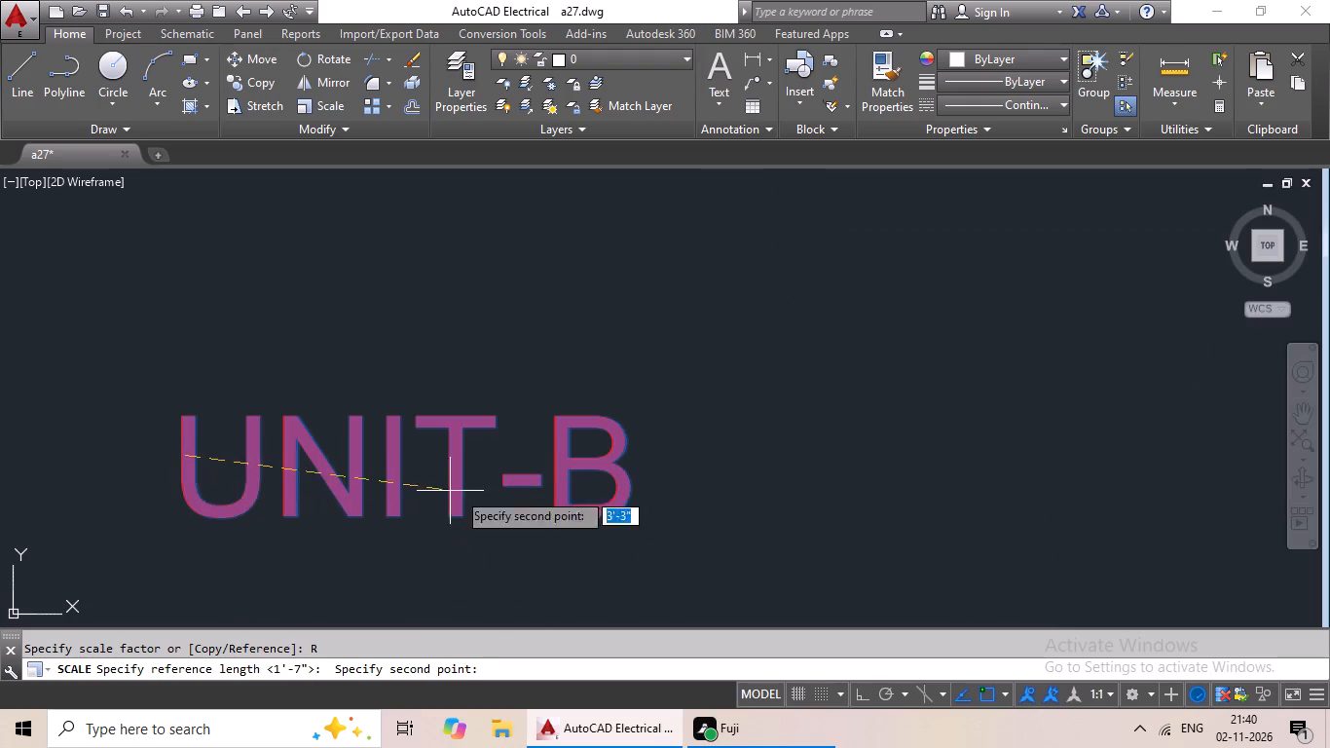
{"action": "left_click_drag", "start_coordinate": [621, 456], "coordinate": [608, 455]}
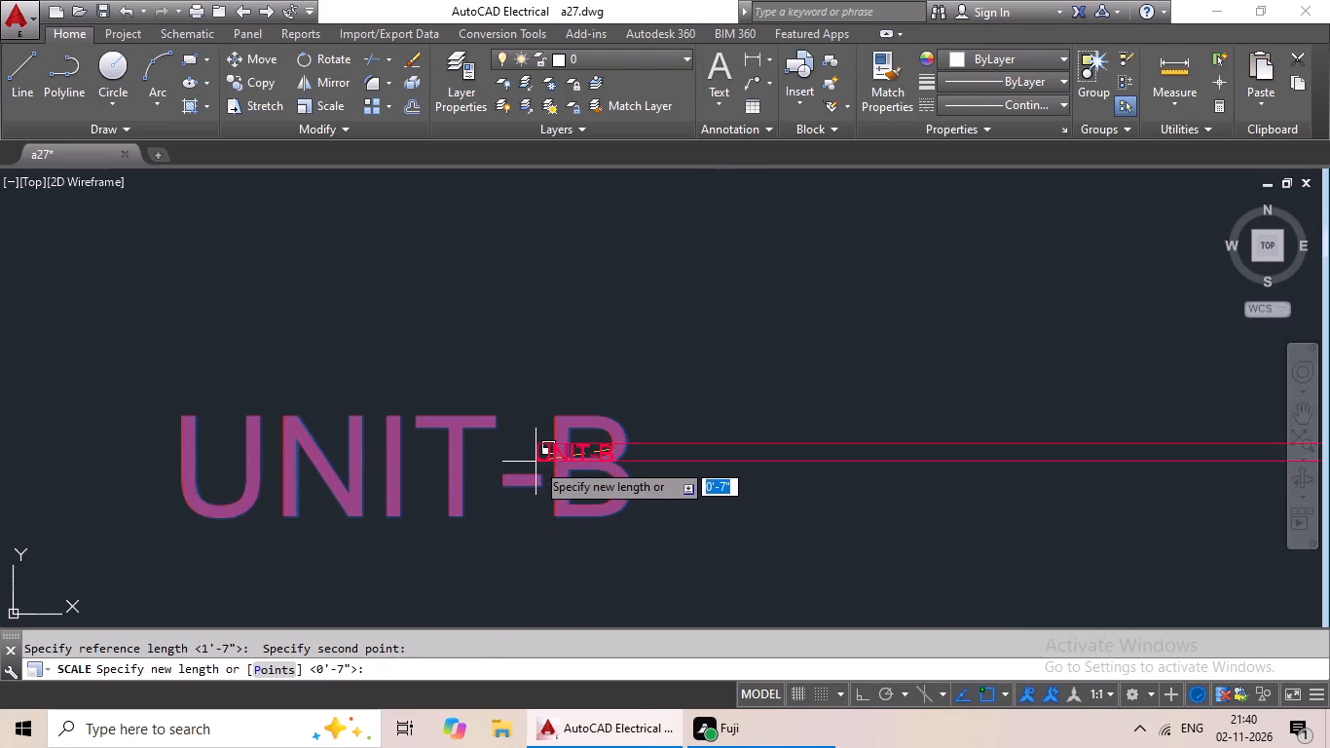
{"action": "left_click", "coordinate": [442, 479]}
Copy the reduced UNIT-B label and paste it in the narrow passage between the left-hand DINING room and the central wall, below the entrance door.
{"action": "left_click", "coordinate": [514, 466]}
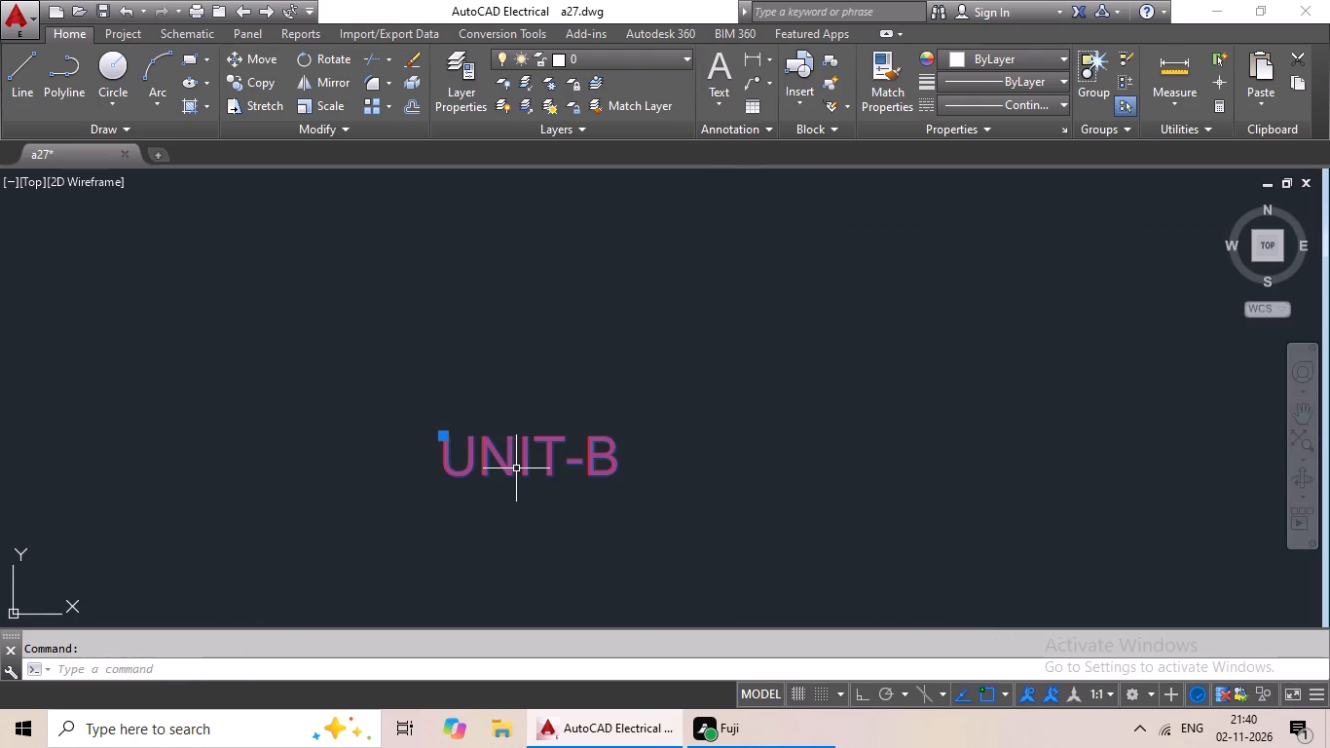
{"action": "key", "text": "ctrl+c"}
{"action": "key", "text": "ctrl+v"}
{"action": "scroll", "coordinate": [392, 517], "scroll_direction": "down", "scroll_amount": 1, "text": "ctrl"}
{"action": "middle_click_drag", "start_coordinate": [375, 536], "coordinate": [501, 357]}
{"action": "scroll", "coordinate": [431, 374], "scroll_direction": "down", "scroll_amount": 1}
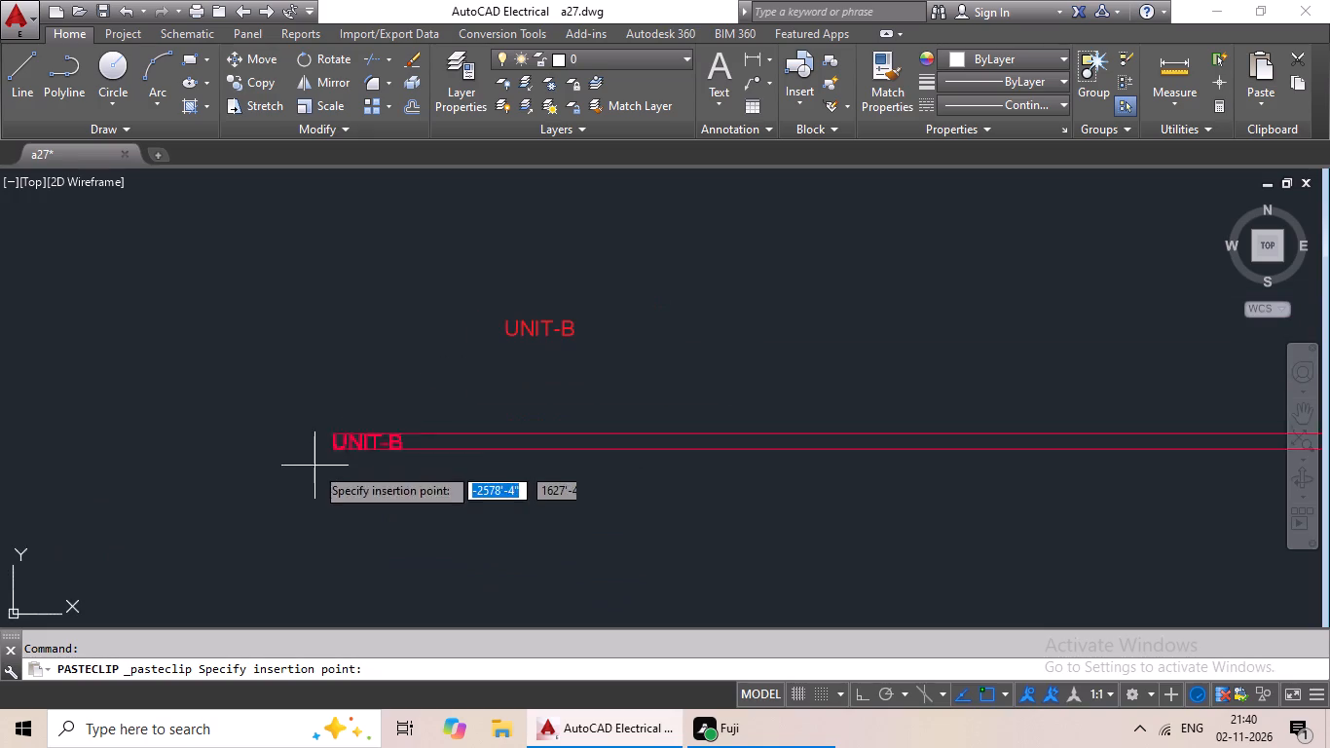
{"action": "middle_click_drag", "start_coordinate": [293, 475], "coordinate": [553, 308]}
{"action": "middle_click_drag", "start_coordinate": [195, 459], "coordinate": [686, 384]}
{"action": "middle_click_drag", "start_coordinate": [210, 388], "coordinate": [415, 268]}
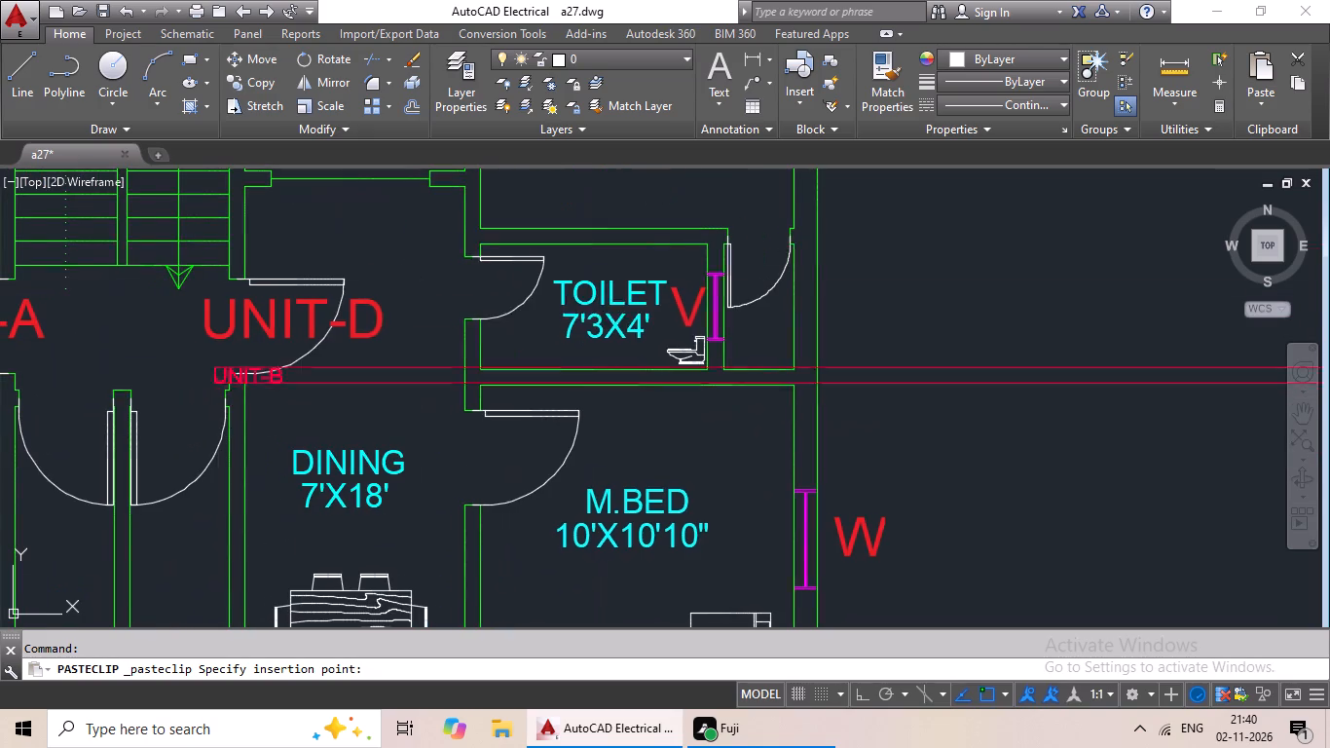
{"action": "middle_click_drag", "start_coordinate": [36, 376], "coordinate": [218, 243]}
{"action": "scroll", "coordinate": [196, 468], "scroll_direction": "up", "scroll_amount": 2}
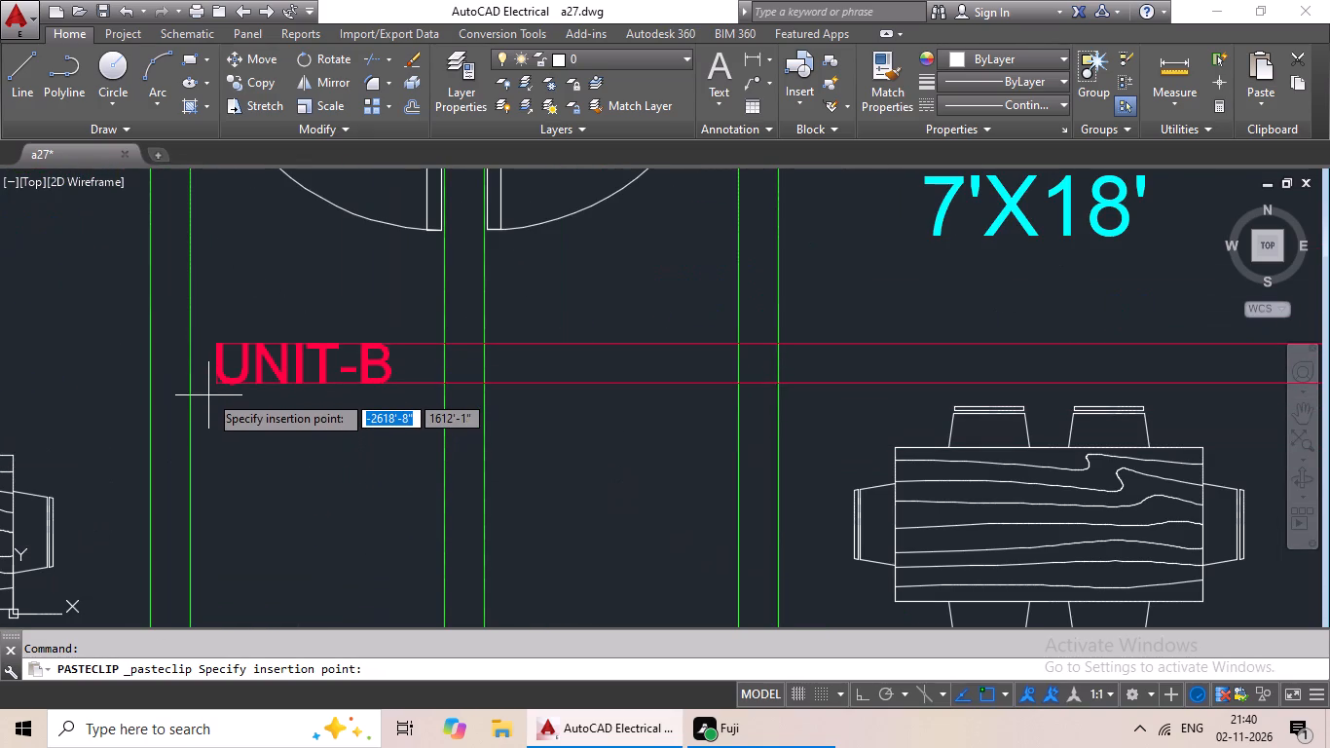
{"action": "scroll", "coordinate": [218, 387], "scroll_direction": "up", "scroll_amount": 1}
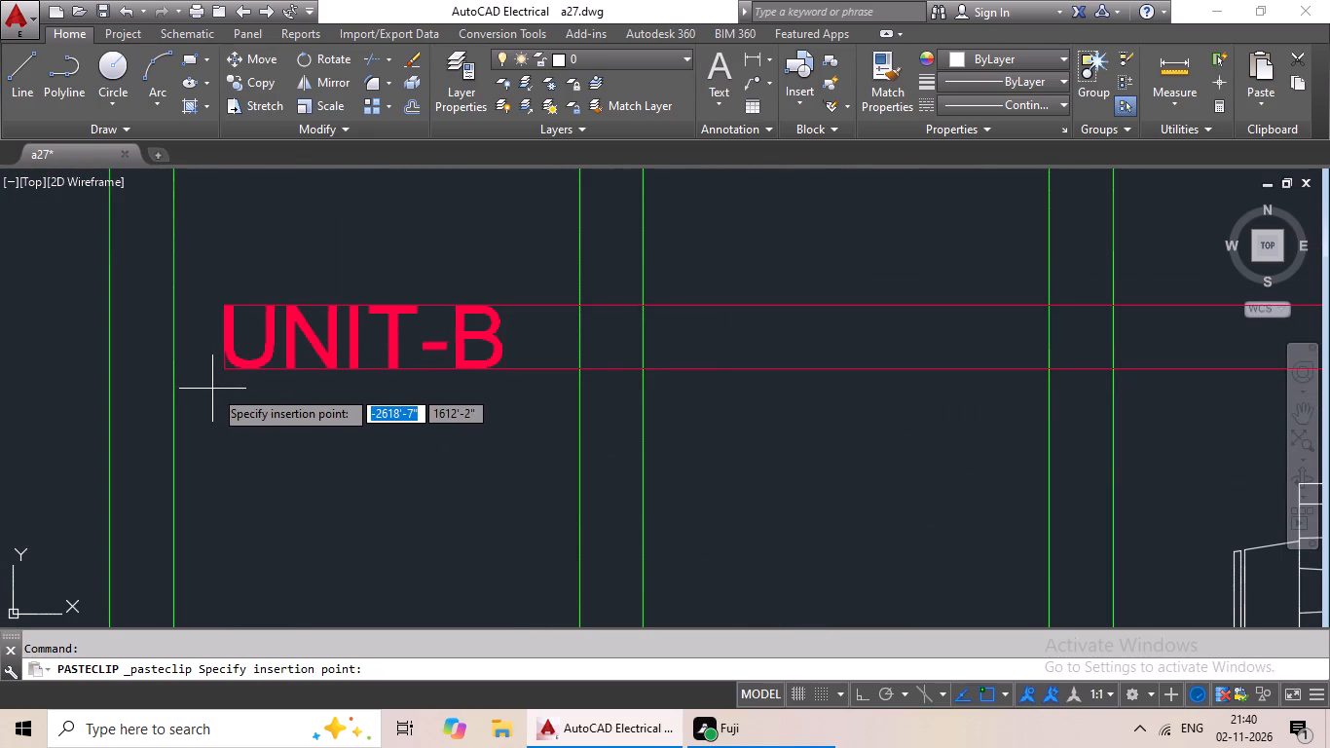
{"action": "scroll", "coordinate": [213, 389], "scroll_direction": "down", "scroll_amount": 4}
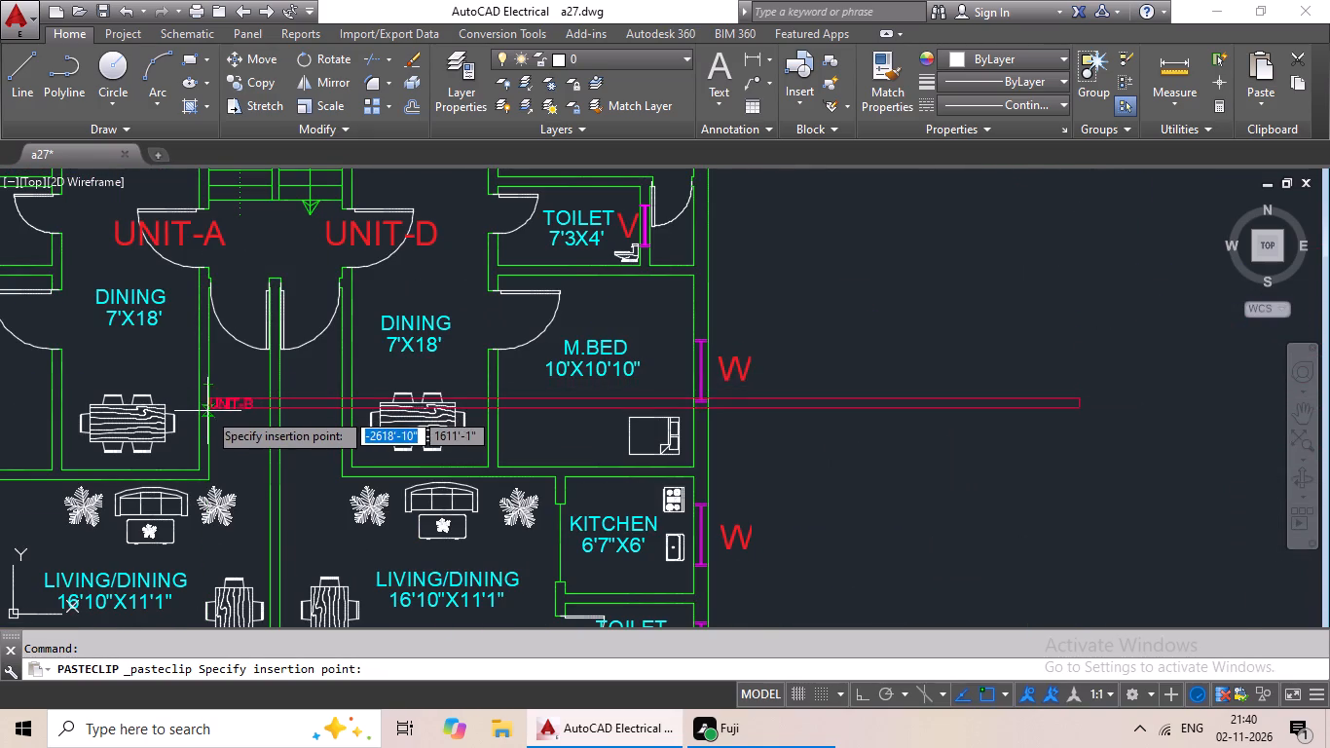
{"action": "scroll", "coordinate": [205, 406], "scroll_direction": "up", "scroll_amount": 3}
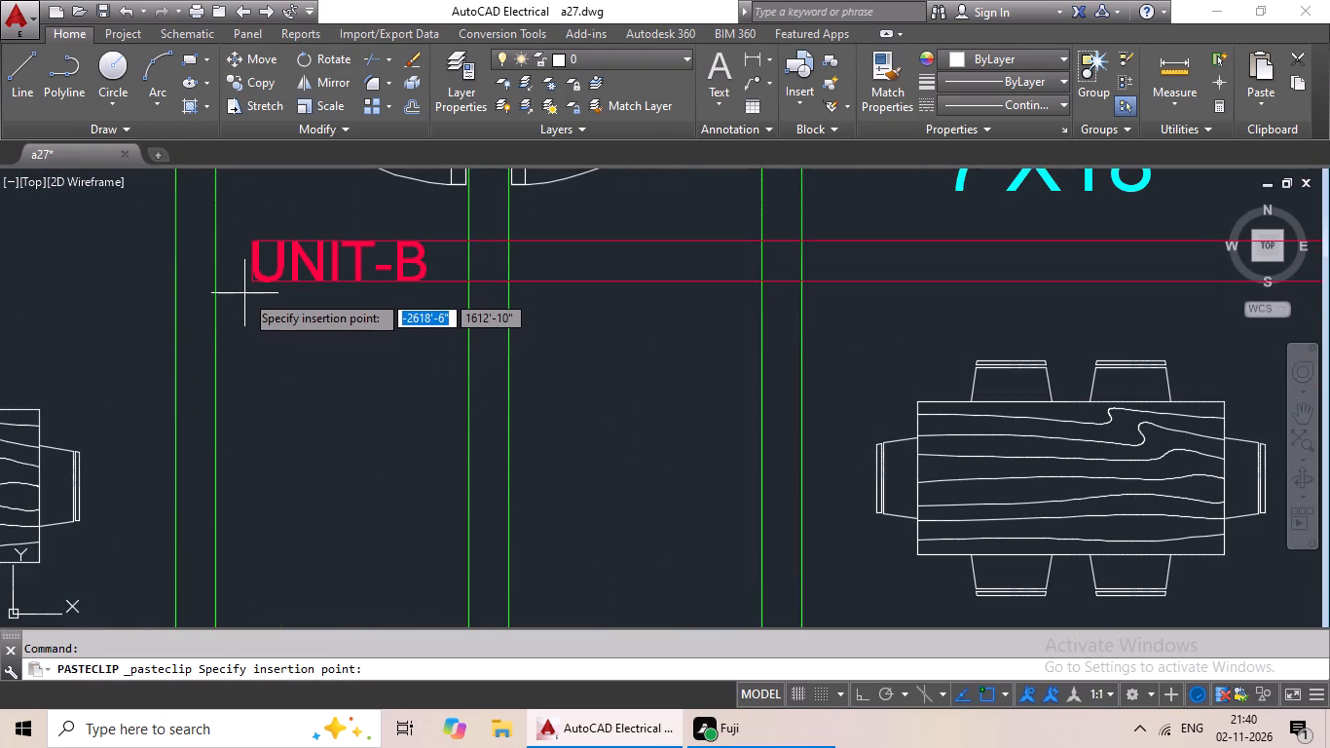
{"action": "left_click", "coordinate": [244, 293]}
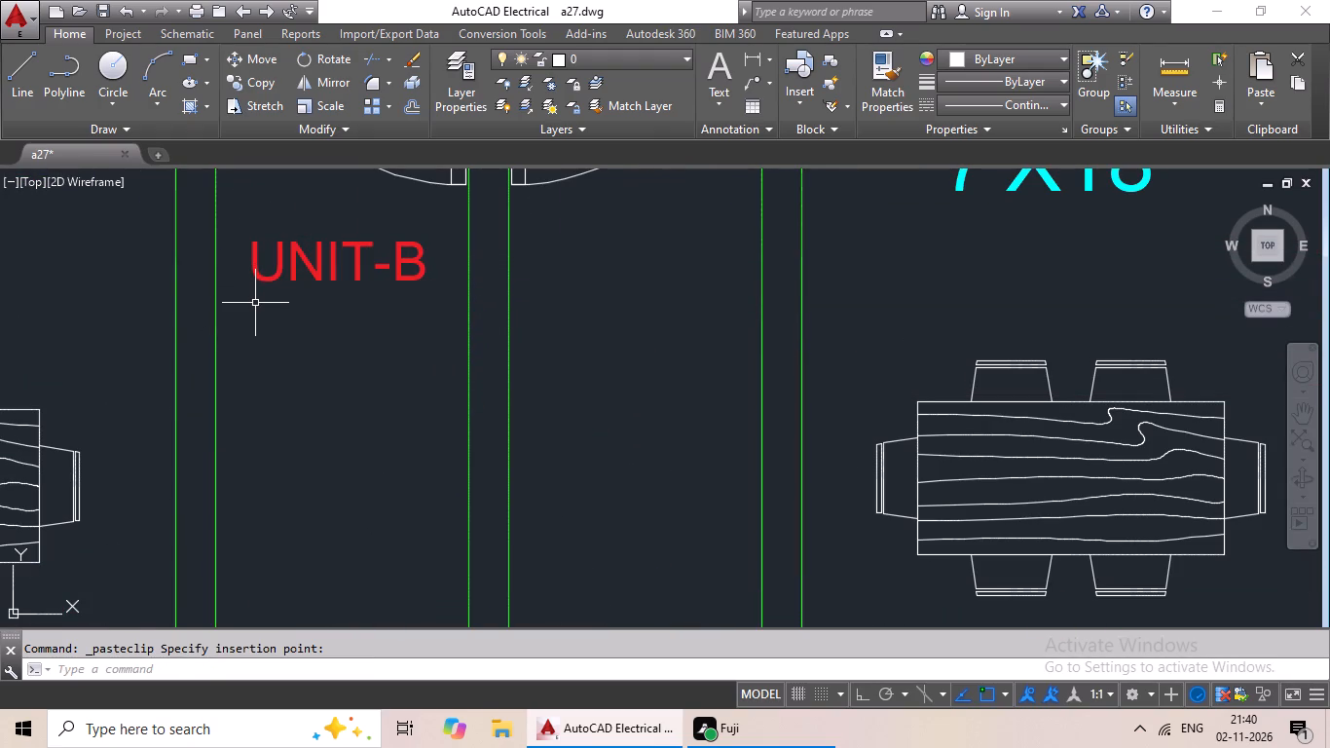
Paste another reduced UNIT-B label in the narrow passage between the central wall and the right-hand DINING room, level with the existing one.
{"action": "key", "text": "ctrl+c"}
{"action": "key", "text": "ctrl+v"}
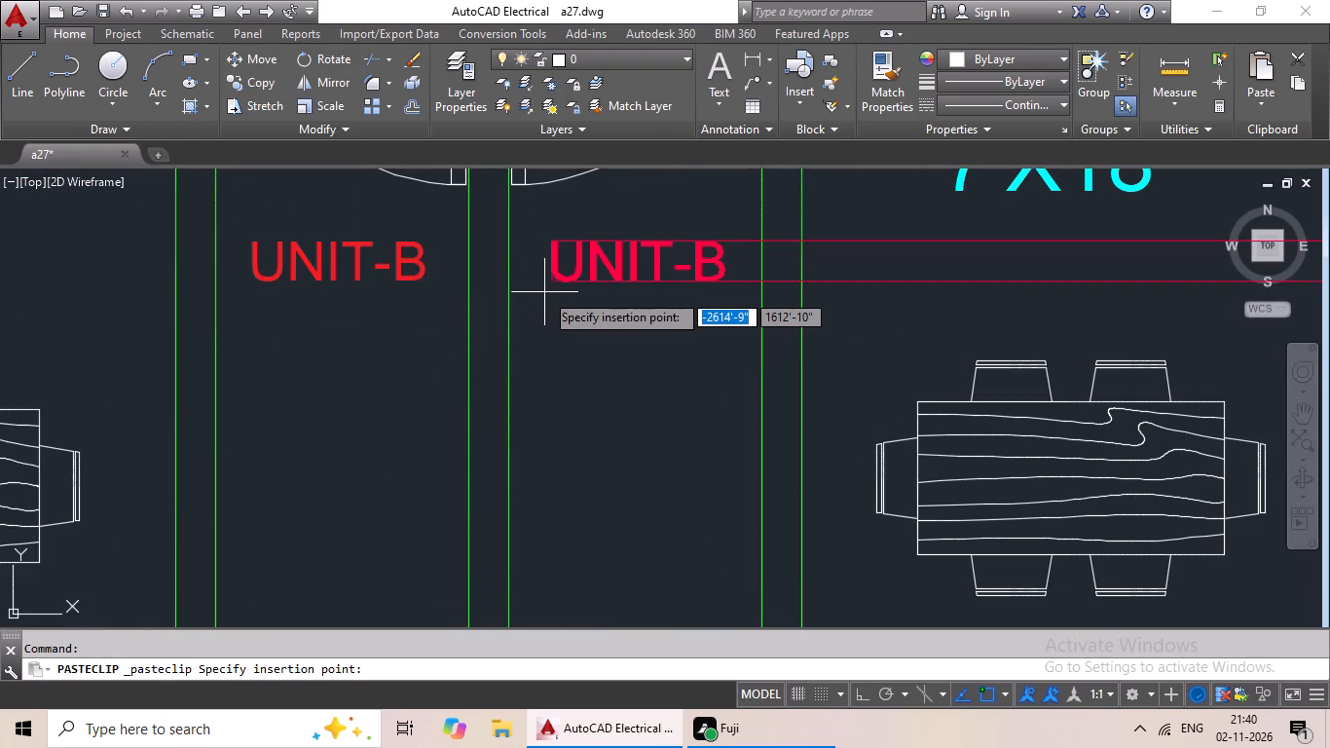
{"action": "left_click", "coordinate": [531, 295]}
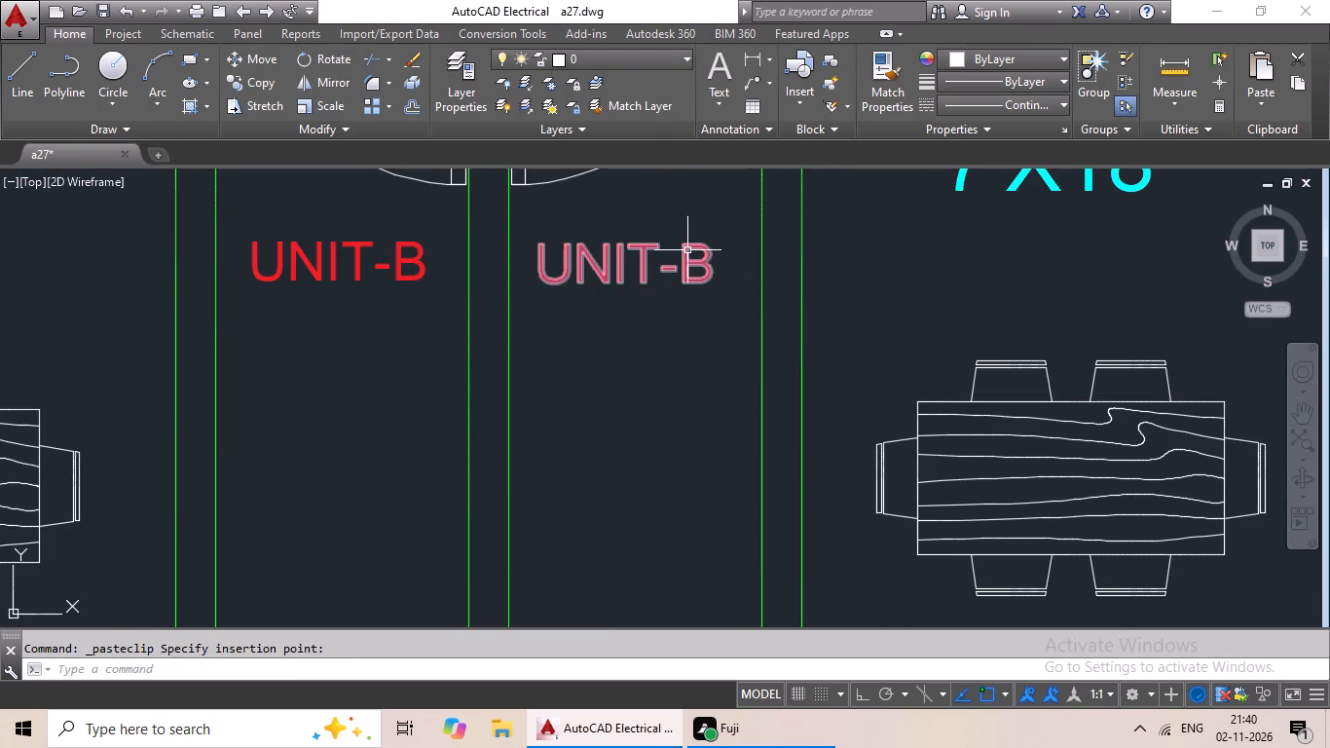
Change the label in the passage beside the right-hand DINING room to read UNIT-C.
{"action": "double_click", "coordinate": [640, 260]}
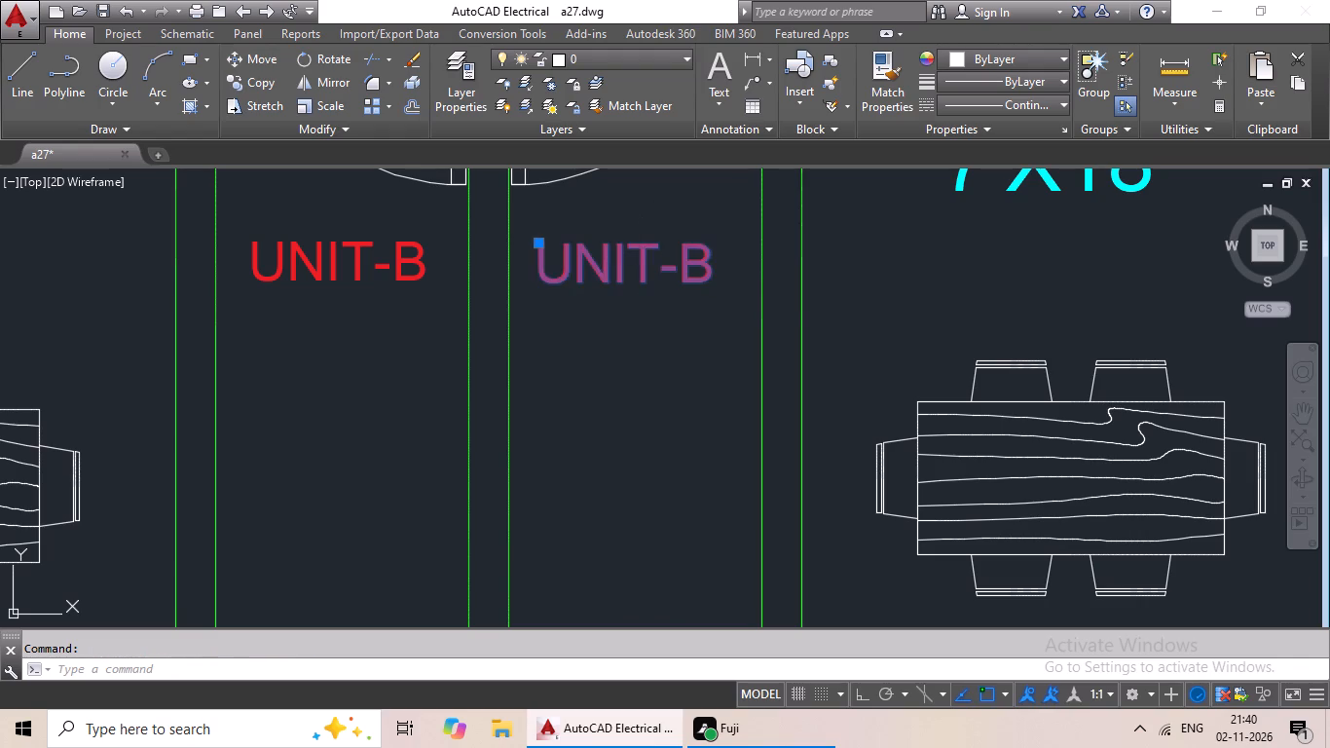
{"action": "left_click", "coordinate": [720, 262]}
{"action": "key", "text": "BackSpace"}
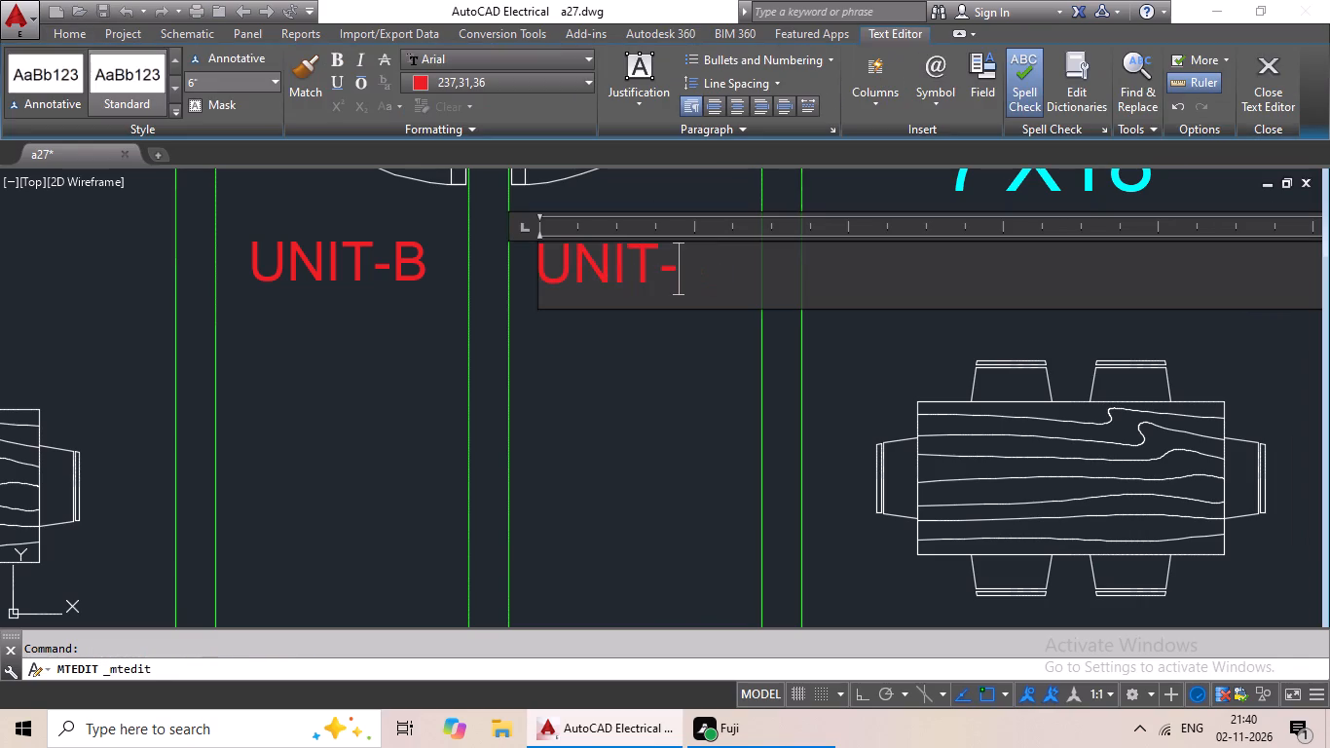
{"action": "key", "text": "shift+c"}
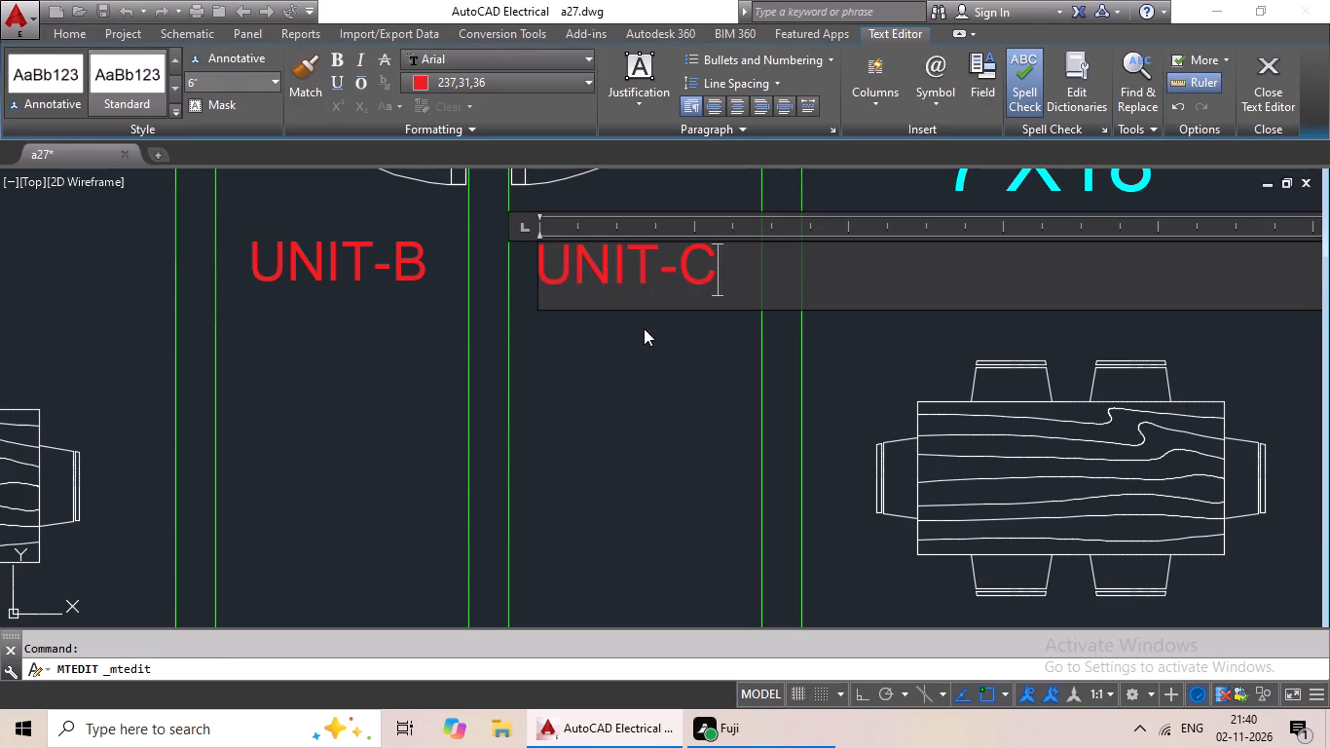
{"action": "left_click", "coordinate": [643, 330]}
Replace the text of the spare small UNIT-B label outside the plan with D.
{"action": "scroll", "coordinate": [718, 294], "scroll_direction": "down", "scroll_amount": 3}
{"action": "scroll", "coordinate": [846, 257], "scroll_direction": "down", "scroll_amount": 2}
{"action": "middle_click_drag", "start_coordinate": [911, 265], "coordinate": [849, 318]}
{"action": "middle_click_drag", "start_coordinate": [865, 288], "coordinate": [859, 291]}
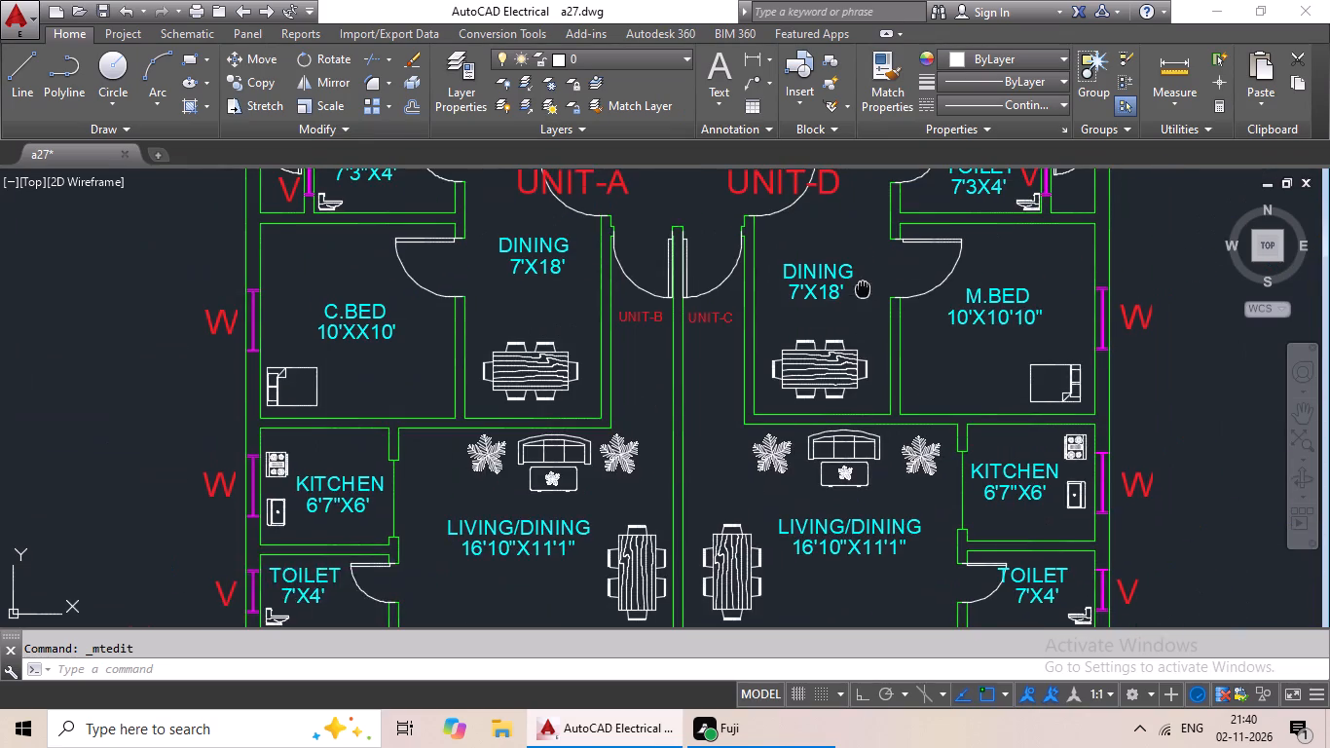
{"action": "middle_click_drag", "start_coordinate": [859, 291], "coordinate": [753, 344]}
{"action": "middle_click_drag", "start_coordinate": [779, 291], "coordinate": [619, 370]}
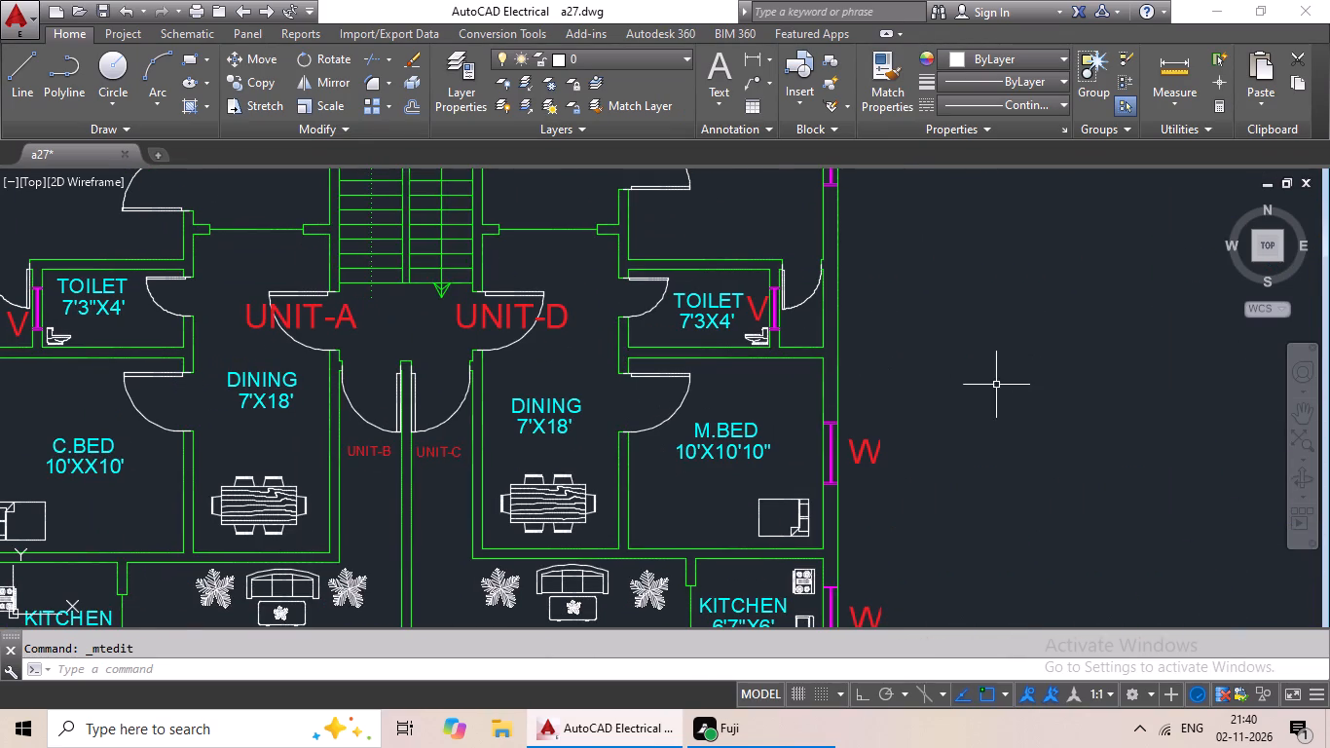
{"action": "middle_click_drag", "start_coordinate": [712, 347], "coordinate": [687, 341]}
{"action": "middle_click_drag", "start_coordinate": [917, 264], "coordinate": [743, 333]}
{"action": "middle_click_drag", "start_coordinate": [842, 269], "coordinate": [702, 365]}
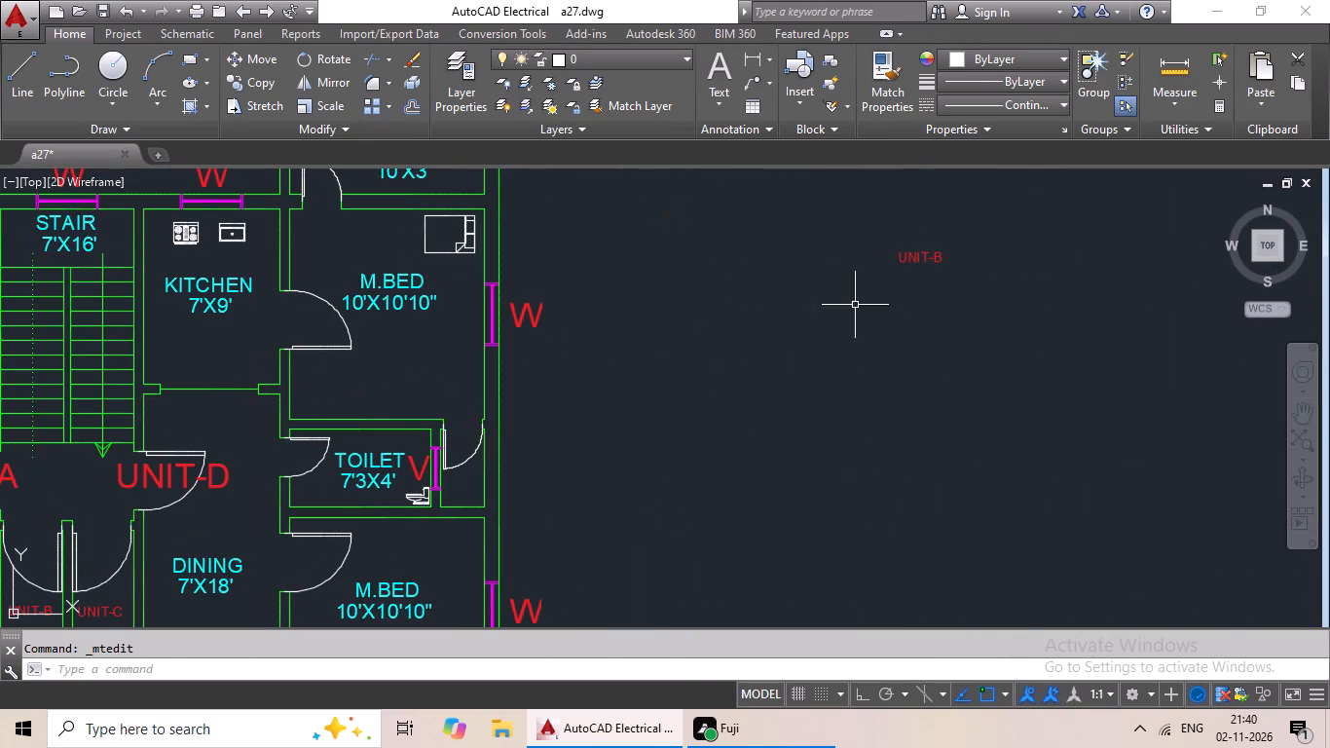
{"action": "scroll", "coordinate": [977, 235], "scroll_direction": "up", "scroll_amount": 1}
{"action": "middle_click_drag", "start_coordinate": [946, 253], "coordinate": [754, 316]}
{"action": "scroll", "coordinate": [697, 350], "scroll_direction": "up", "scroll_amount": 3}
{"action": "middle_click_drag", "start_coordinate": [703, 332], "coordinate": [631, 430]}
{"action": "double_click", "coordinate": [647, 361]}
{"action": "double_click", "coordinate": [641, 366]}
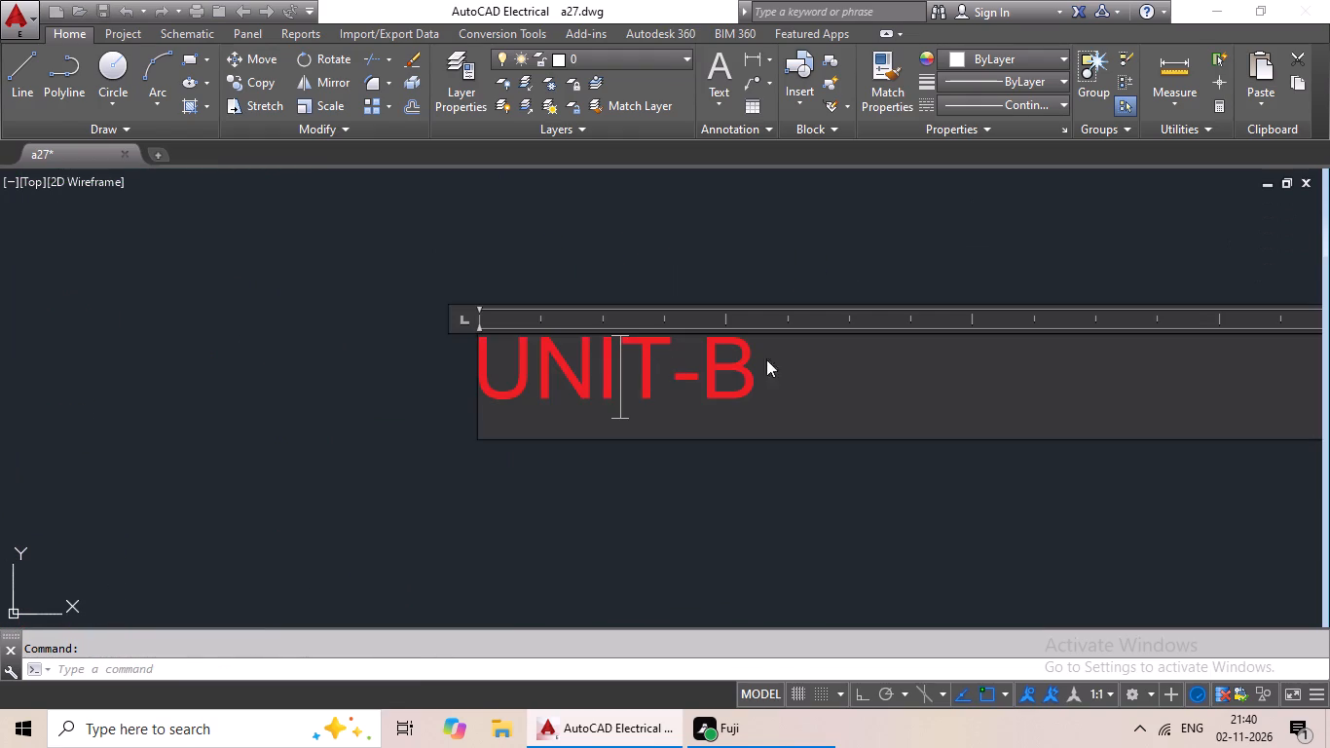
{"action": "left_click", "coordinate": [817, 355]}
{"action": "key", "text": "BackSpace"}
{"action": "key", "text": "BackSpace"}
{"action": "key", "text": "BackSpace"}
{"action": "key", "text": "BackSpace"}
{"action": "key", "text": "BackSpace"}
{"action": "key", "text": "BackSpace"}
{"action": "key", "text": "BackSpace"}
{"action": "key", "text": "BackSpace"}
{"action": "key", "text": "BackSpace"}
{"action": "key", "text": "BackSpace"}
{"action": "key", "text": "BackSpace"}
{"action": "key", "text": "BackSpace"}
{"action": "key", "text": "BackSpace"}
{"action": "key", "text": "BackSpace"}
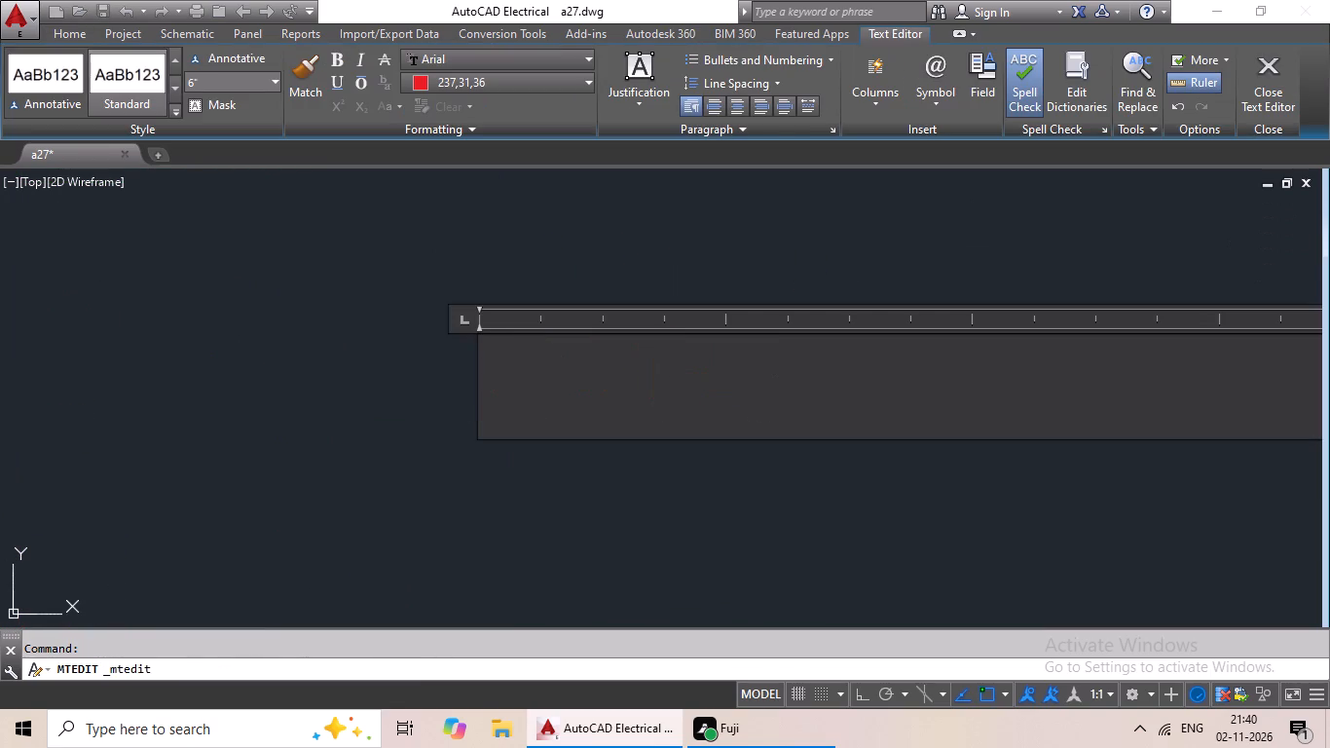
{"action": "key", "text": "shift+d"}
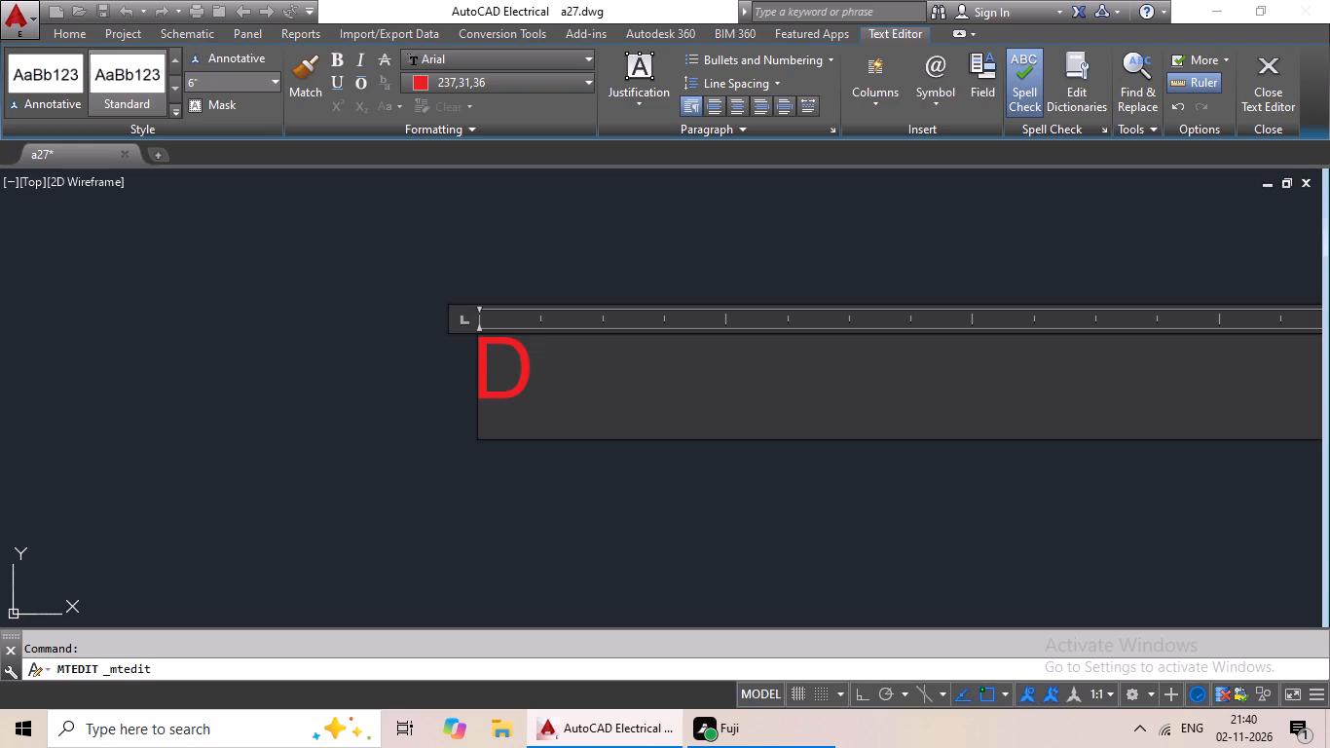
{"action": "left_click", "coordinate": [710, 273]}
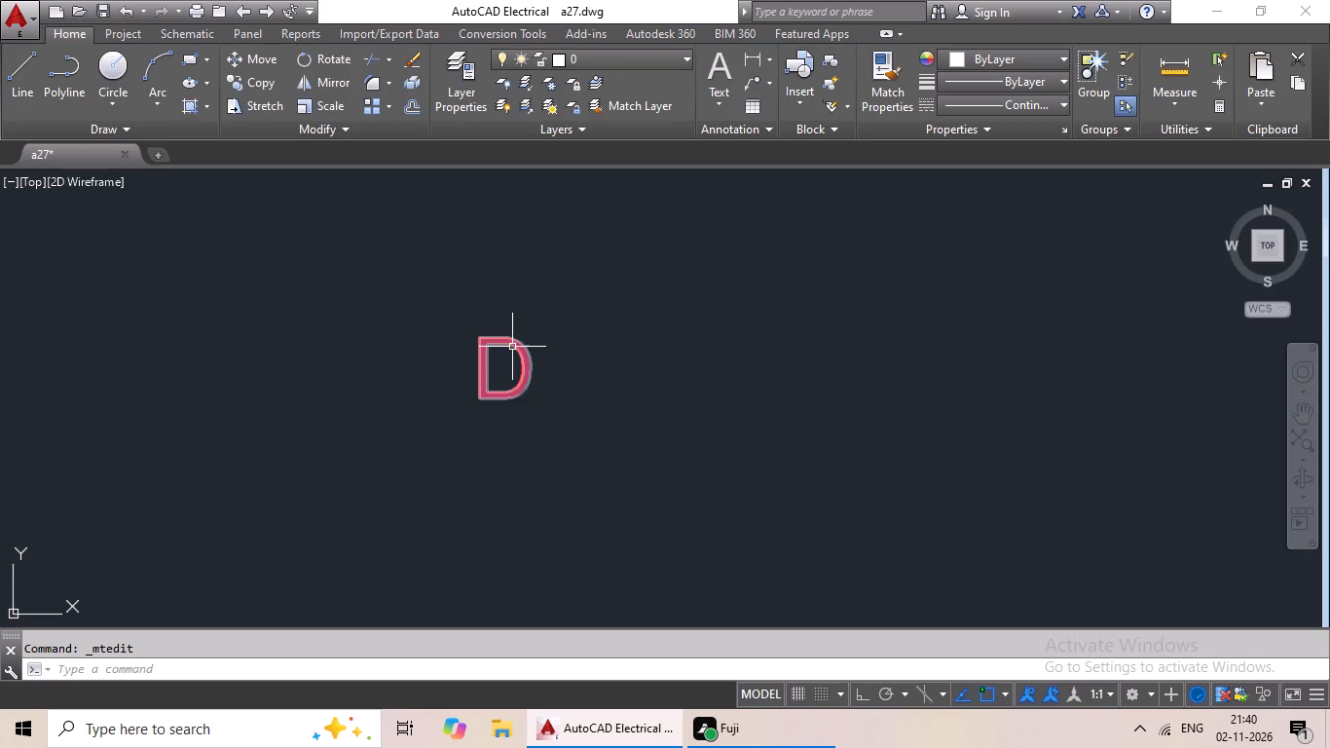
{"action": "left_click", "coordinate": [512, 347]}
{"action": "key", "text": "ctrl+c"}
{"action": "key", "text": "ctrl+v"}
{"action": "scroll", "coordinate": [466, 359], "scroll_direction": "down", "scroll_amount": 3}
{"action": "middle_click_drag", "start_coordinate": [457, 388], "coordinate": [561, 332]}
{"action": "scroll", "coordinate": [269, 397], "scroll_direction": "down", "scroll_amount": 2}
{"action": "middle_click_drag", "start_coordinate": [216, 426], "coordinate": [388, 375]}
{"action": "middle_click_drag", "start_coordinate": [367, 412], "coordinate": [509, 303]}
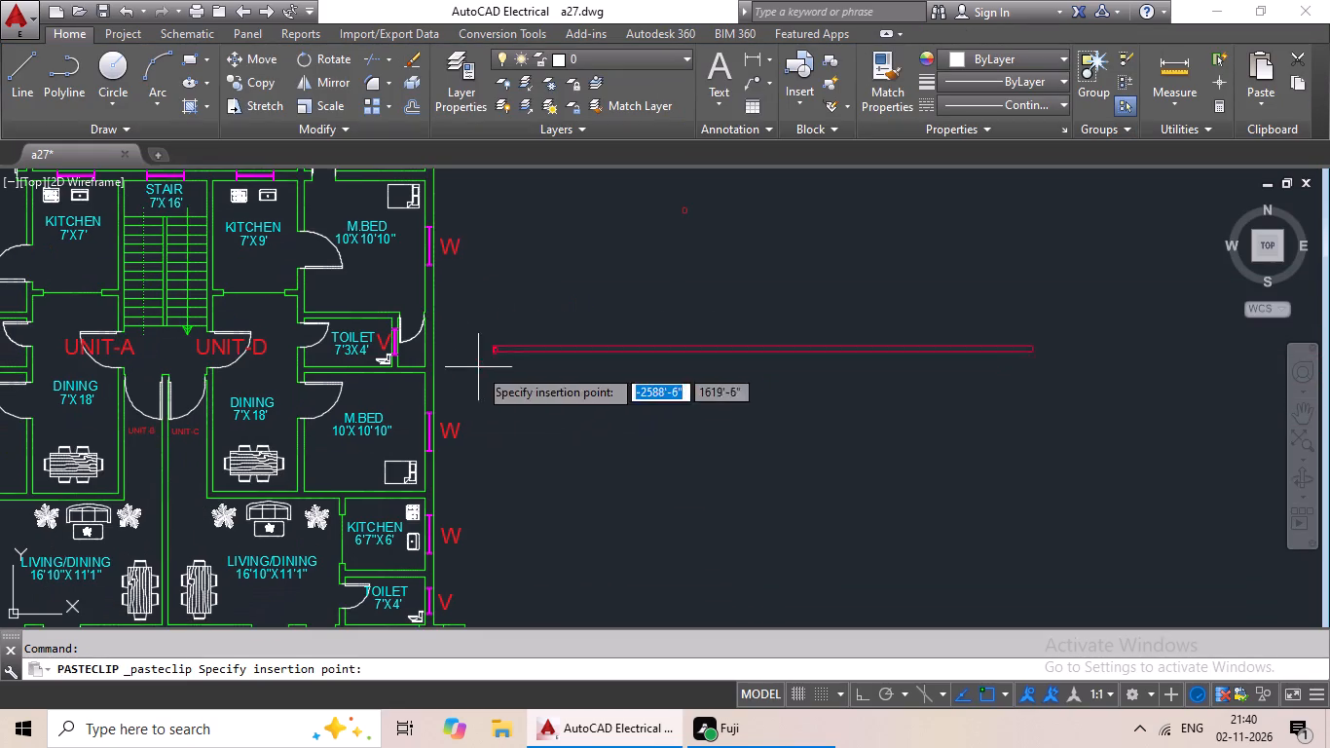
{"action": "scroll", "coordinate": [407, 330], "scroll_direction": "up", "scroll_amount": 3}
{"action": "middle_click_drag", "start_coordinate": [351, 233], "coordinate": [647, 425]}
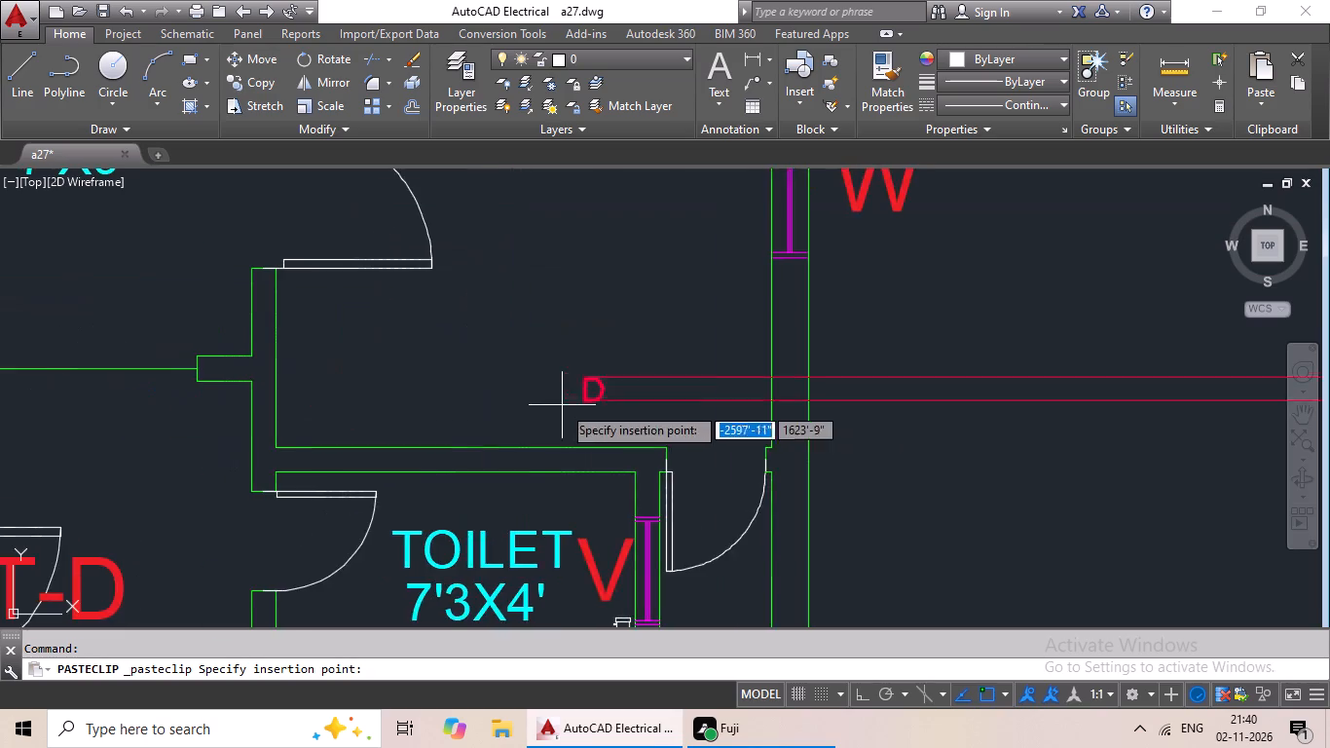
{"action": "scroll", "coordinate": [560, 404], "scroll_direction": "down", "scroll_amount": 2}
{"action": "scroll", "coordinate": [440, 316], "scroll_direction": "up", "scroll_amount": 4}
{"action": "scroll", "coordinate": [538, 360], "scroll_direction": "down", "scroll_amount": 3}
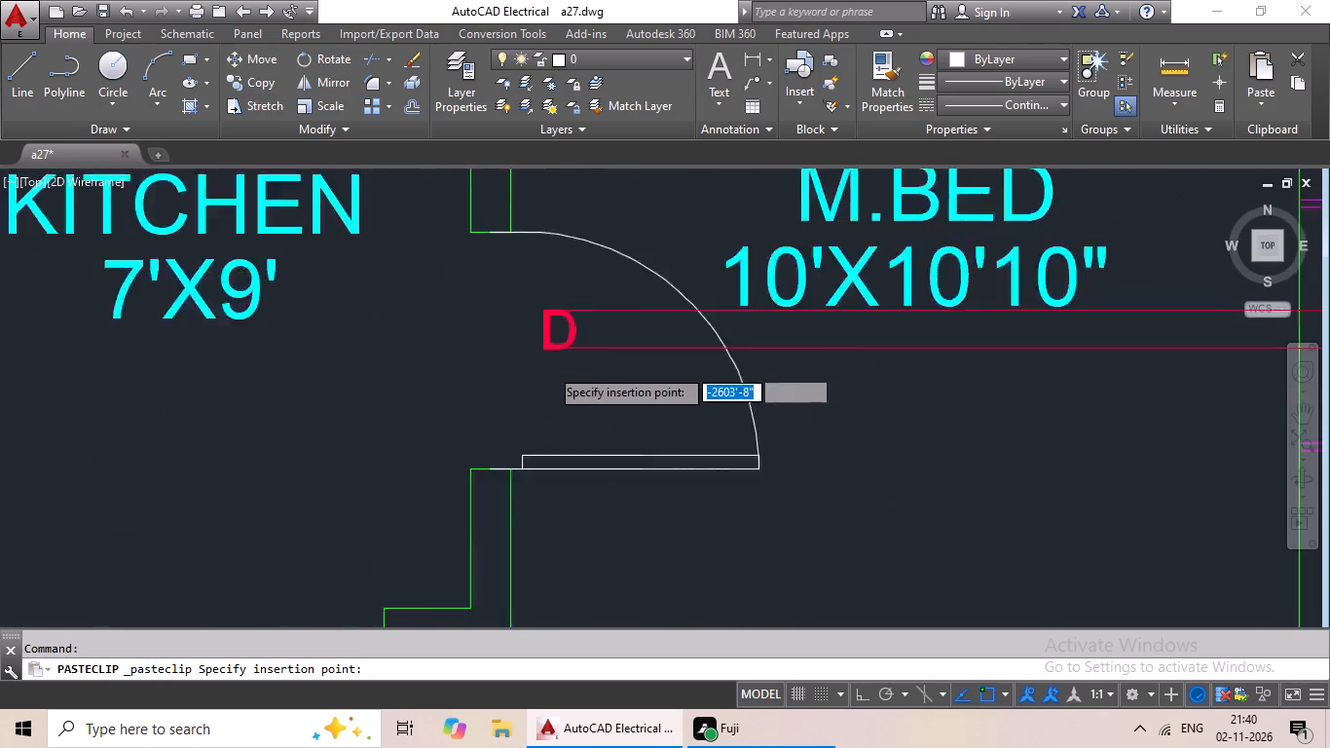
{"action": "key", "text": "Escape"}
Copy the W label beside the upper right-hand M.BED window and paste it in the empty area outside the plan.
{"action": "left_click", "coordinate": [921, 356]}
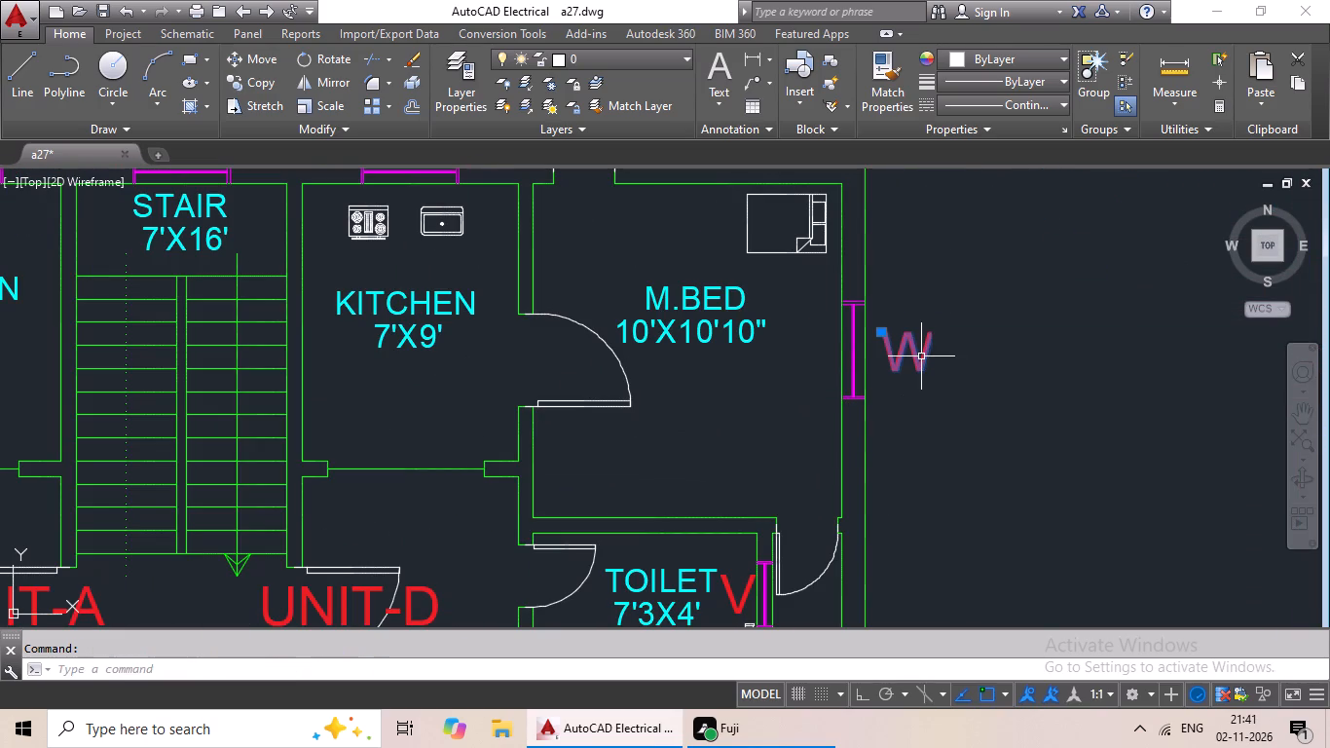
{"action": "key", "text": "ctrl+c"}
{"action": "key", "text": "ctrl+v"}
{"action": "middle_click_drag", "start_coordinate": [898, 377], "coordinate": [551, 430]}
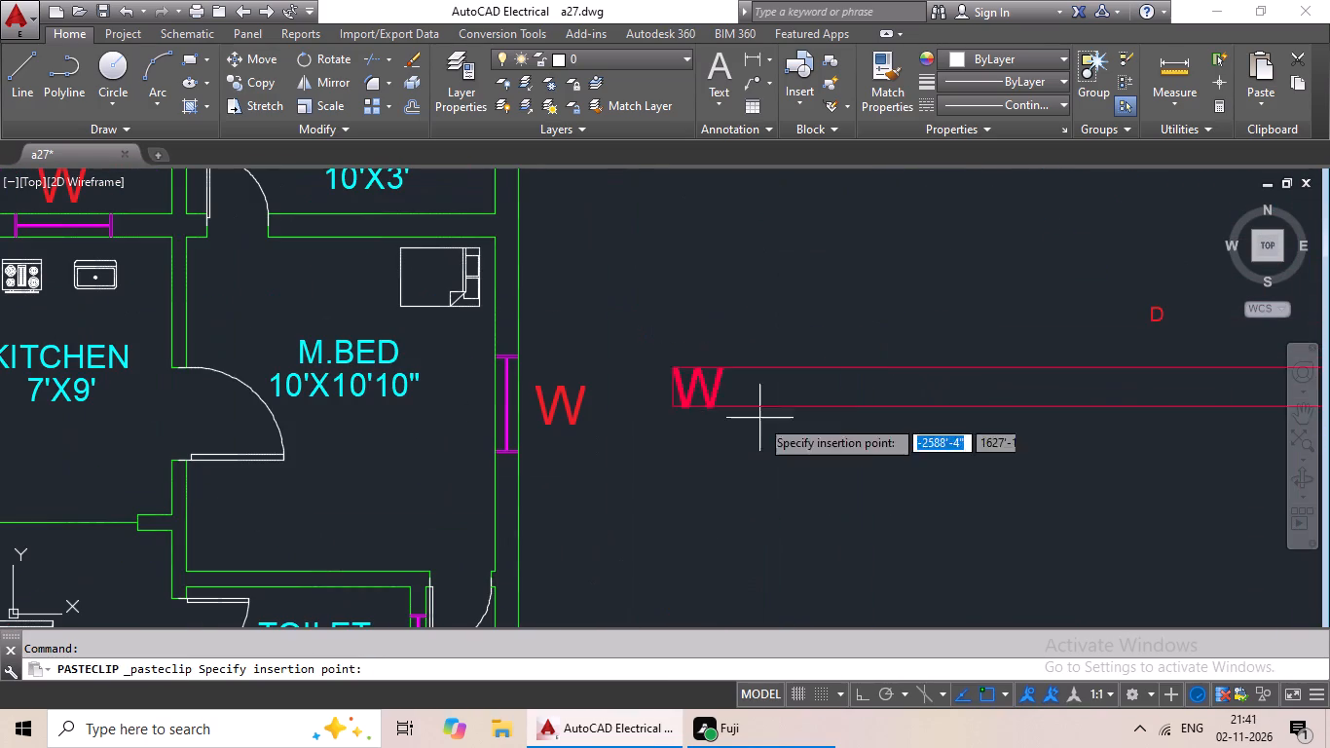
{"action": "middle_click", "coordinate": [910, 371]}
{"action": "left_click", "coordinate": [901, 382]}
Change the W label pasted outside the plan to read D.
{"action": "double_click", "coordinate": [932, 351]}
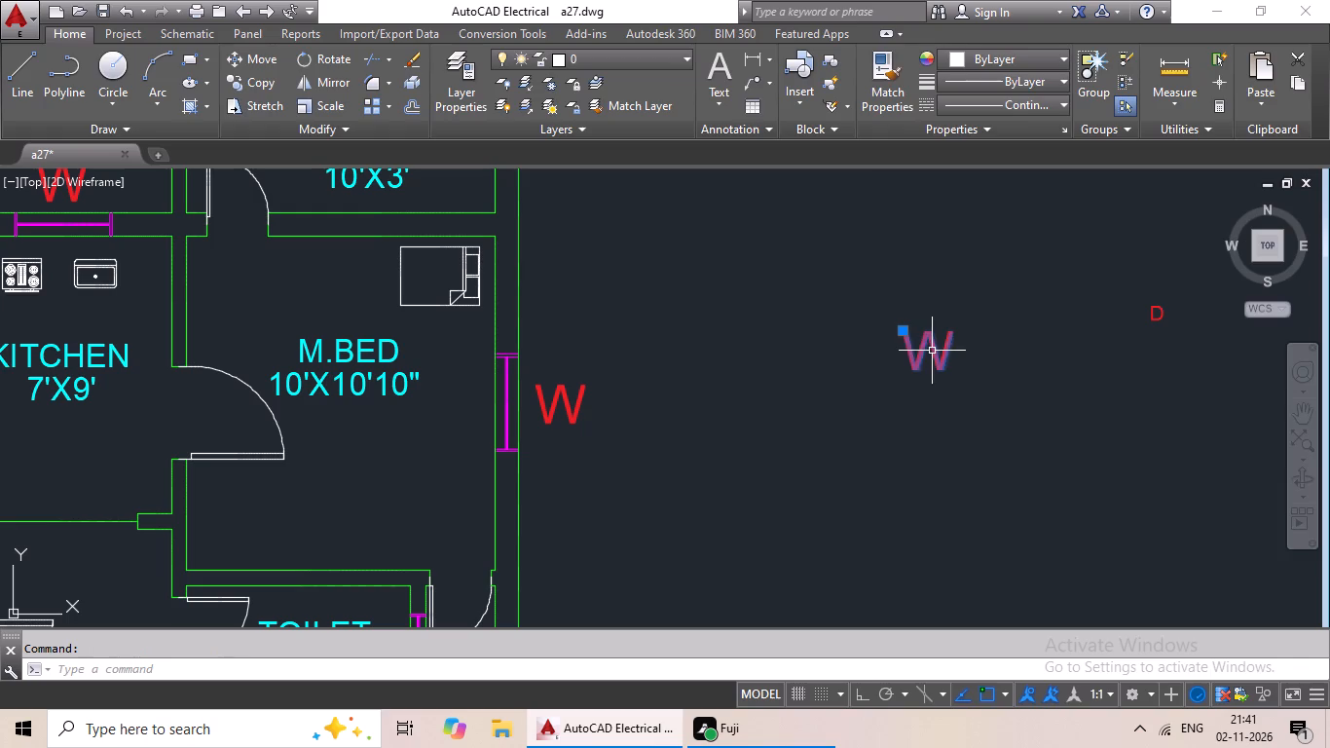
{"action": "left_click", "coordinate": [960, 349]}
{"action": "key", "text": "BackSpace"}
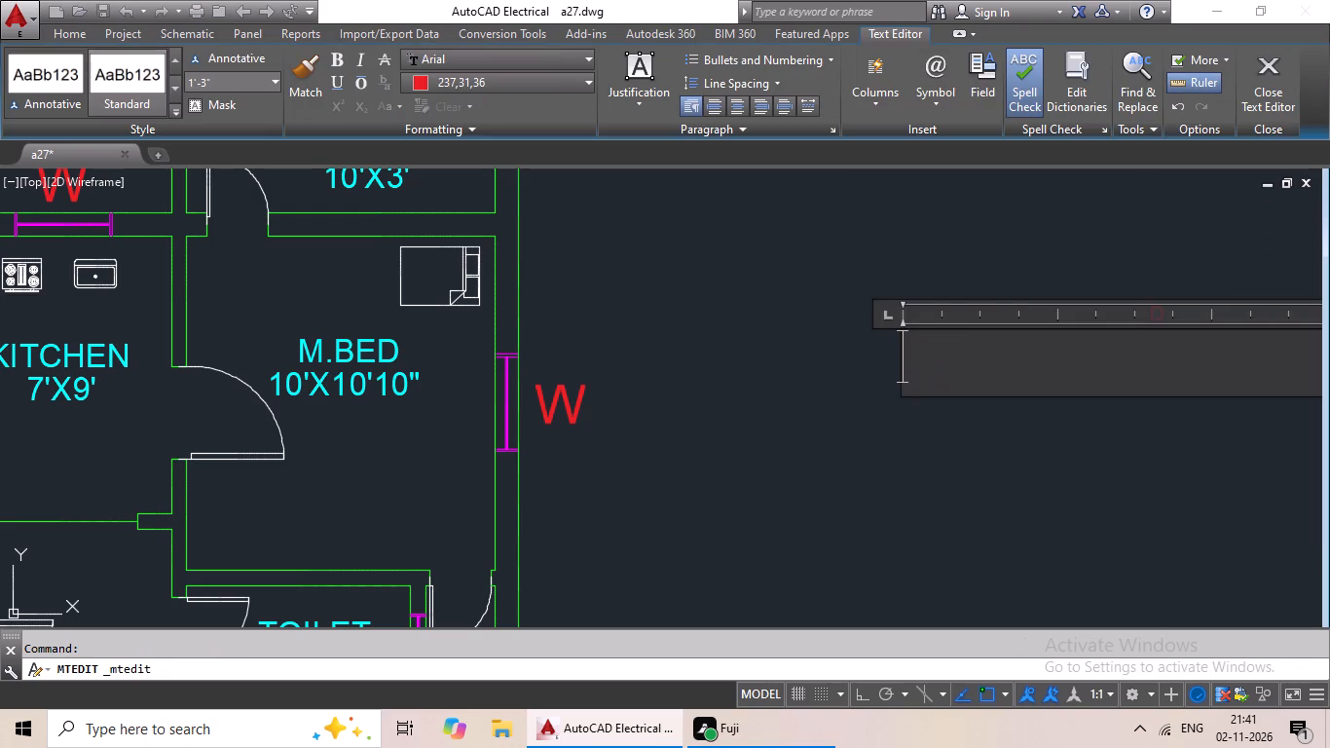
{"action": "key", "text": "shift+d"}
{"action": "left_click", "coordinate": [688, 338]}
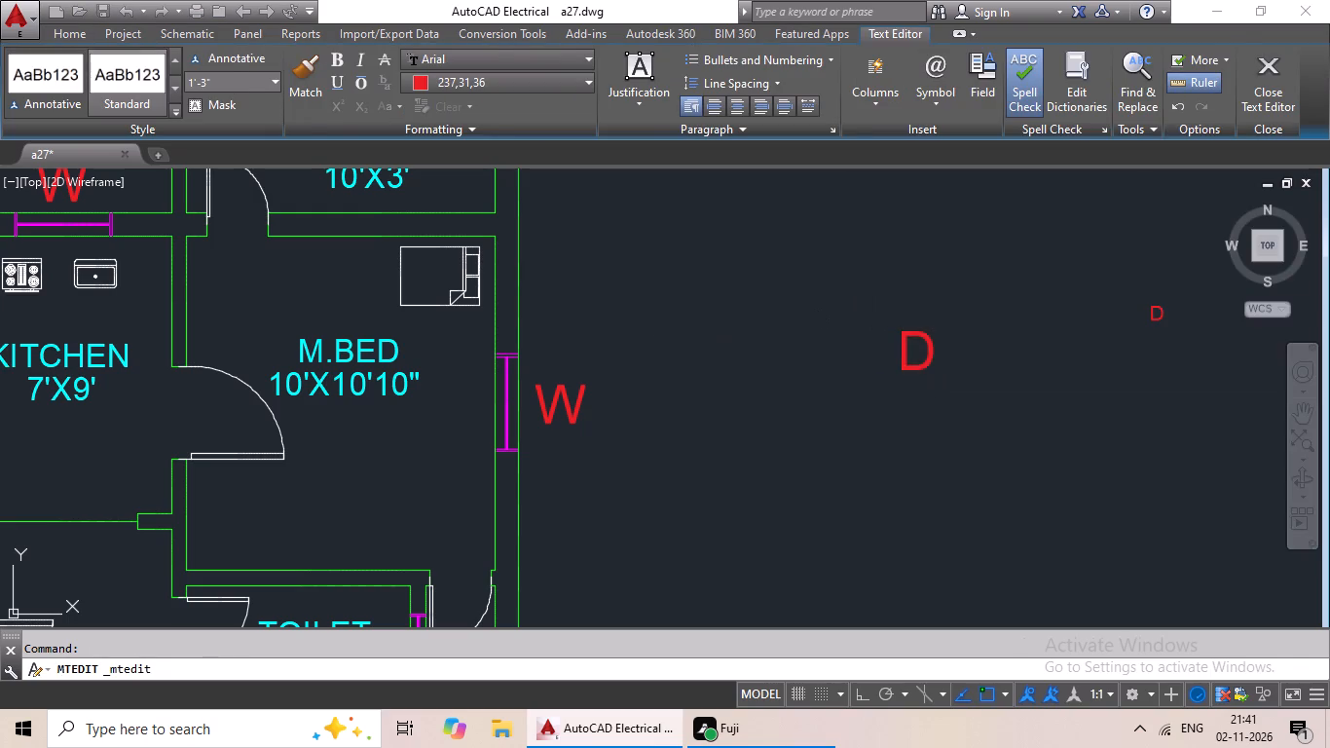
Copy the larger D label and paste it inside the door swing between the 7'X9' KITCHEN and the right-hand M.BED.
{"action": "left_click", "coordinate": [926, 366]}
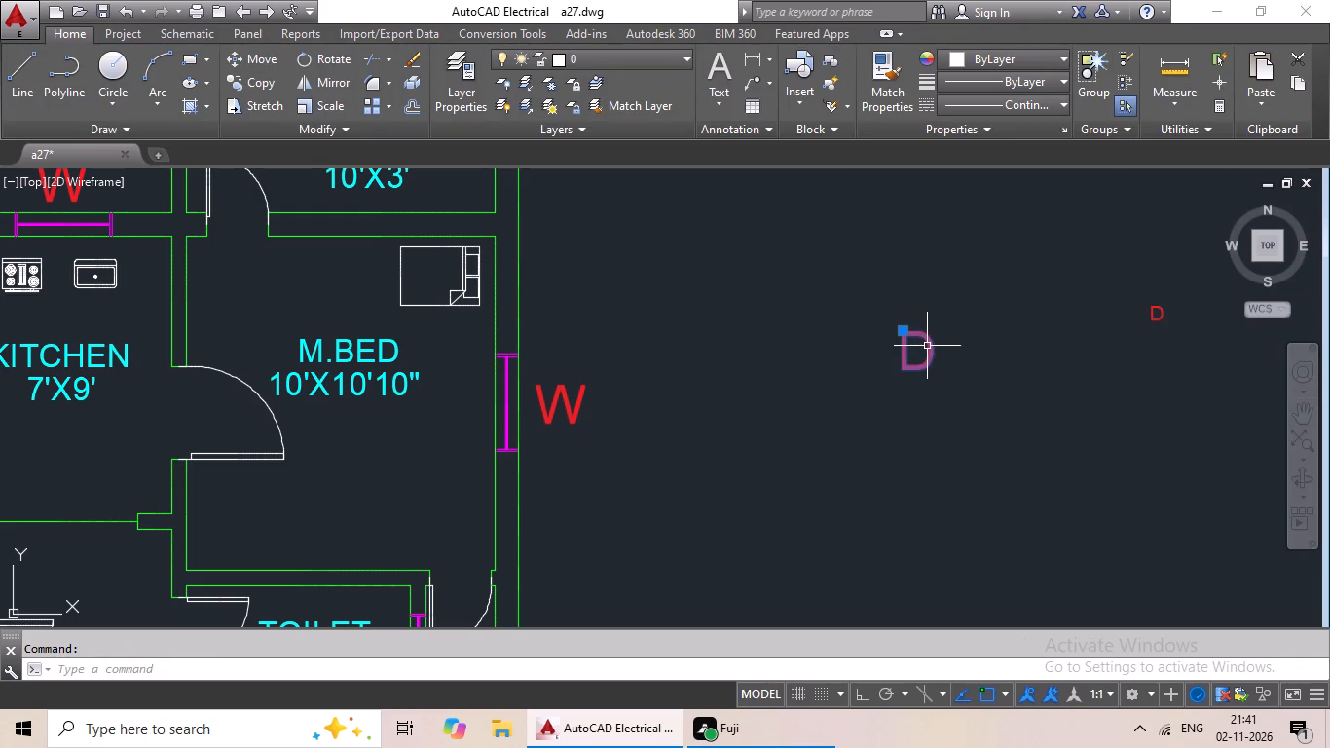
{"action": "key", "text": "ctrl+c"}
{"action": "key", "text": "ctrl+v"}
{"action": "scroll", "coordinate": [708, 380], "scroll_direction": "down", "scroll_amount": 1}
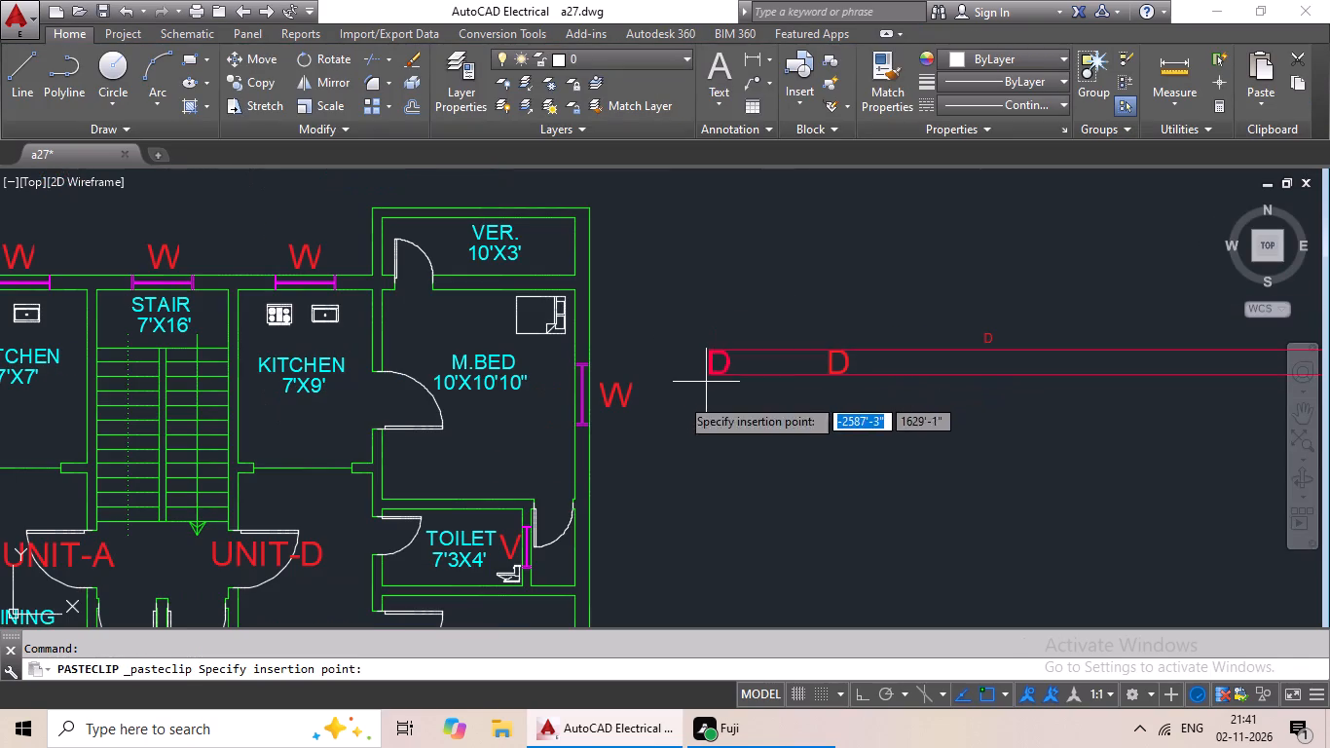
{"action": "scroll", "coordinate": [392, 409], "scroll_direction": "up", "scroll_amount": 3}
{"action": "left_click", "coordinate": [351, 452]}
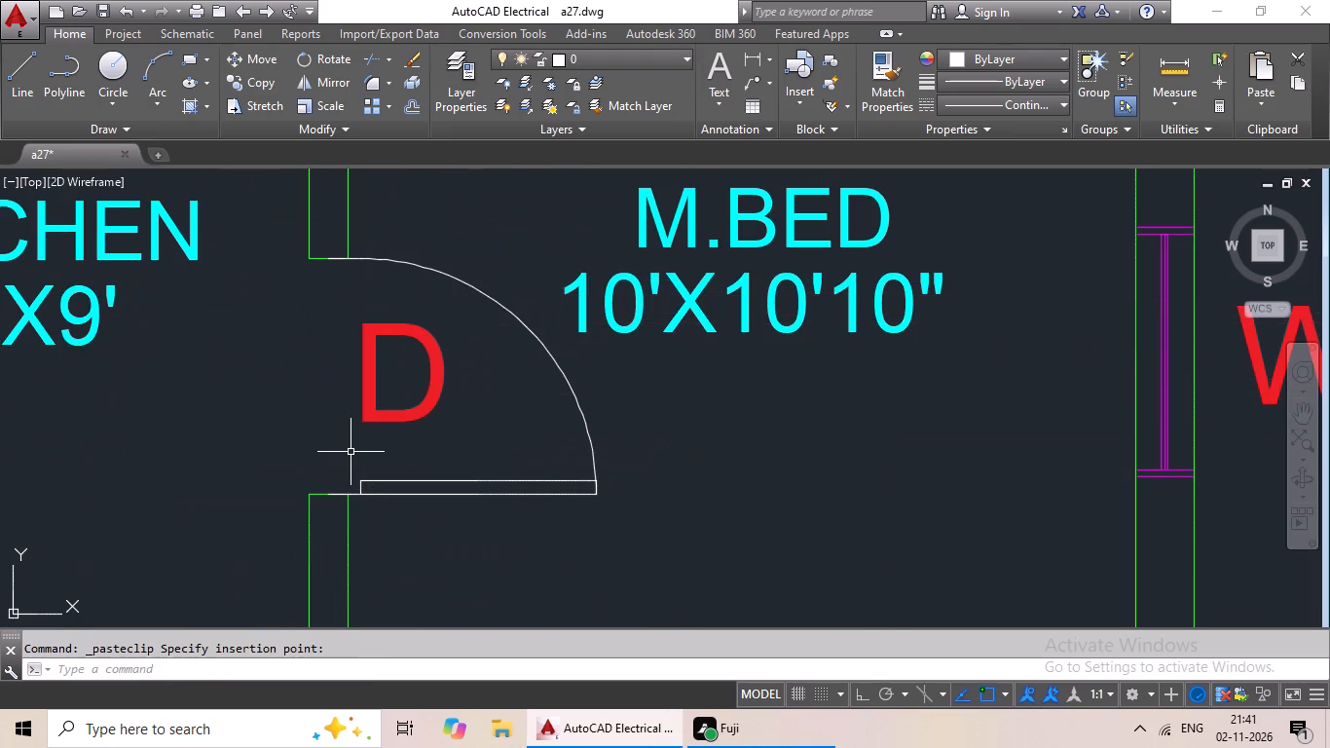
Paste a D label at the door between the 7'X7' KITCHEN and the left-hand M.BED.
{"action": "key", "text": "ctrl+v"}
{"action": "scroll", "coordinate": [406, 431], "scroll_direction": "down", "scroll_amount": 3, "text": "ctrl"}
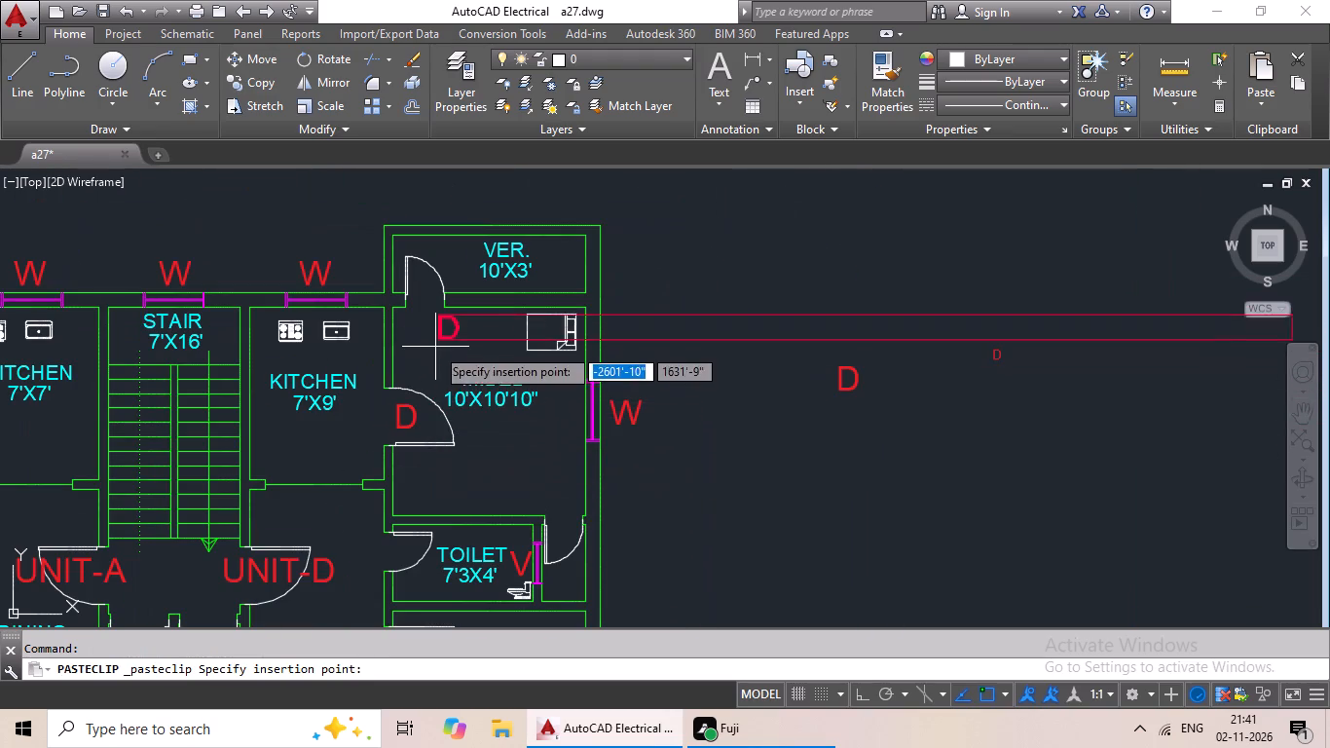
{"action": "middle_click_drag", "start_coordinate": [439, 350], "coordinate": [518, 355]}
{"action": "scroll", "coordinate": [496, 335], "scroll_direction": "up", "scroll_amount": 1}
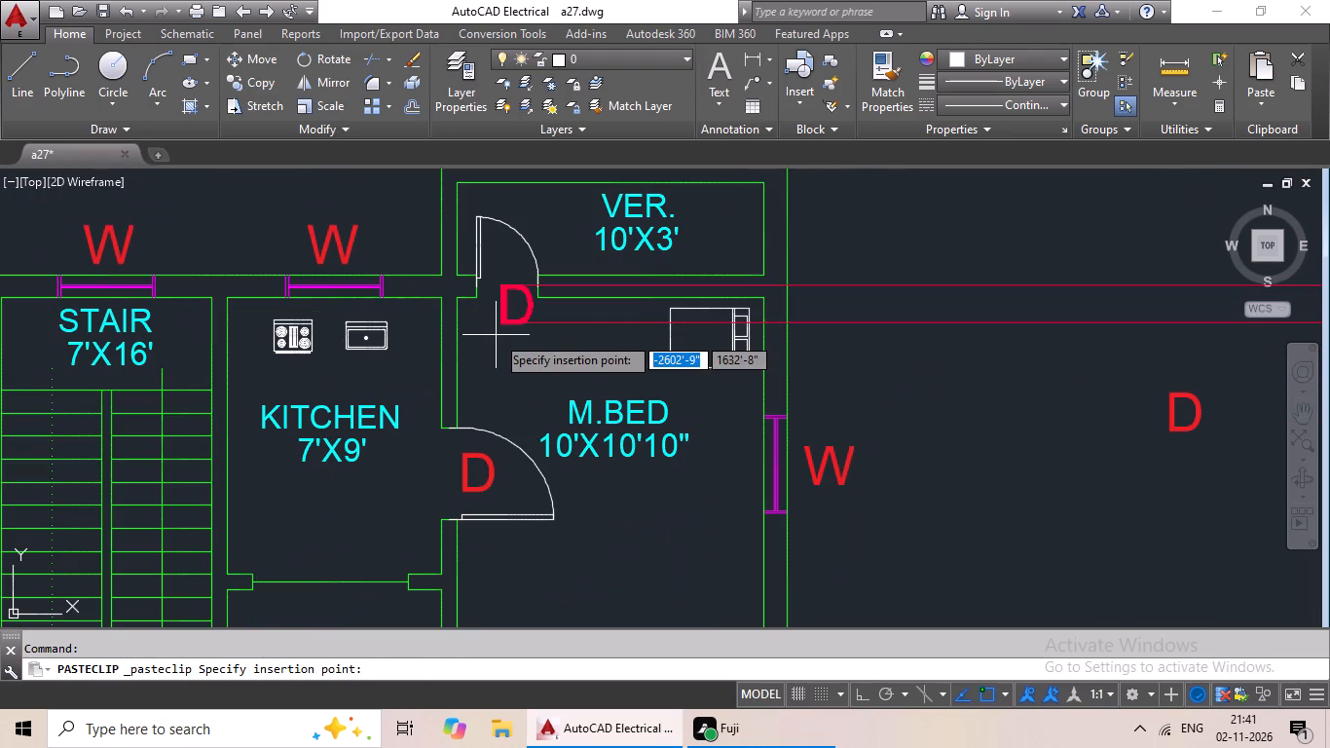
{"action": "middle_click_drag", "start_coordinate": [500, 316], "coordinate": [658, 283]}
{"action": "middle_click_drag", "start_coordinate": [517, 434], "coordinate": [672, 399]}
{"action": "middle_click_drag", "start_coordinate": [603, 432], "coordinate": [616, 506]}
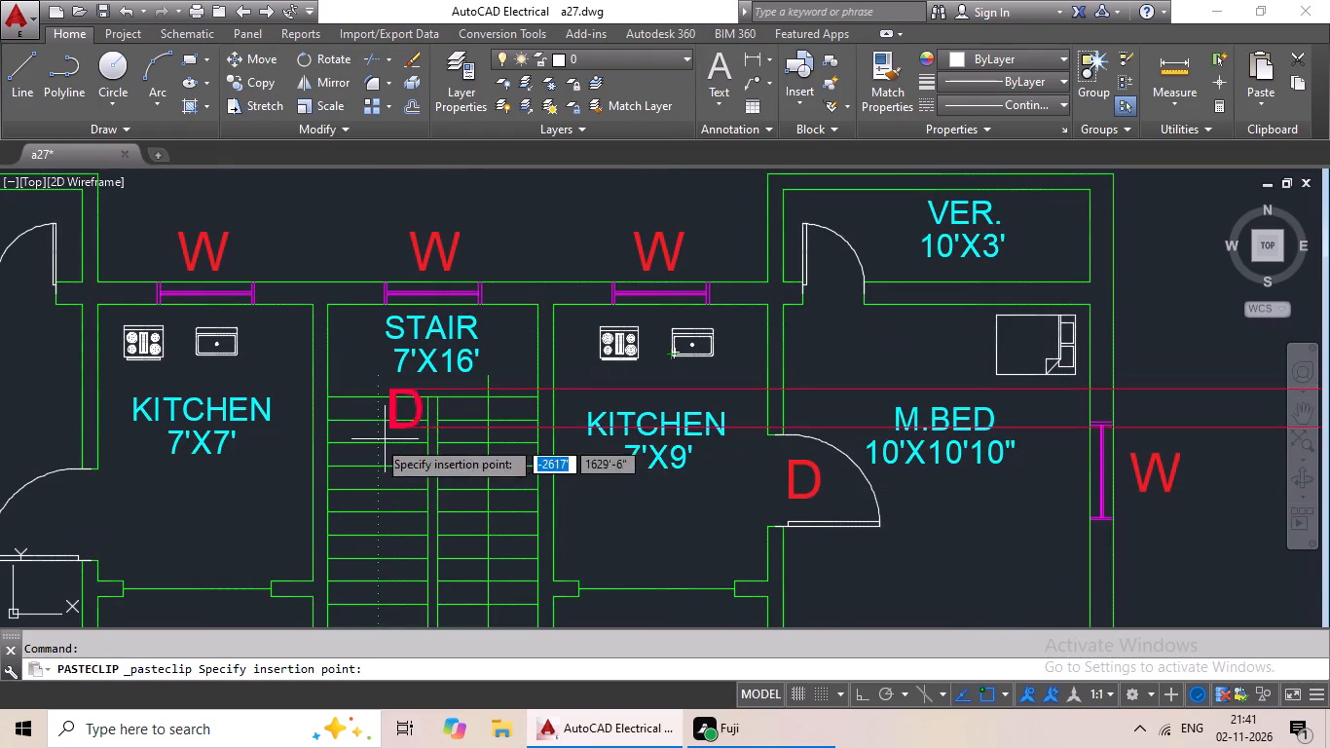
{"action": "middle_click_drag", "start_coordinate": [356, 439], "coordinate": [702, 378]}
{"action": "scroll", "coordinate": [408, 493], "scroll_direction": "up", "scroll_amount": 2}
{"action": "scroll", "coordinate": [410, 490], "scroll_direction": "down", "scroll_amount": 1}
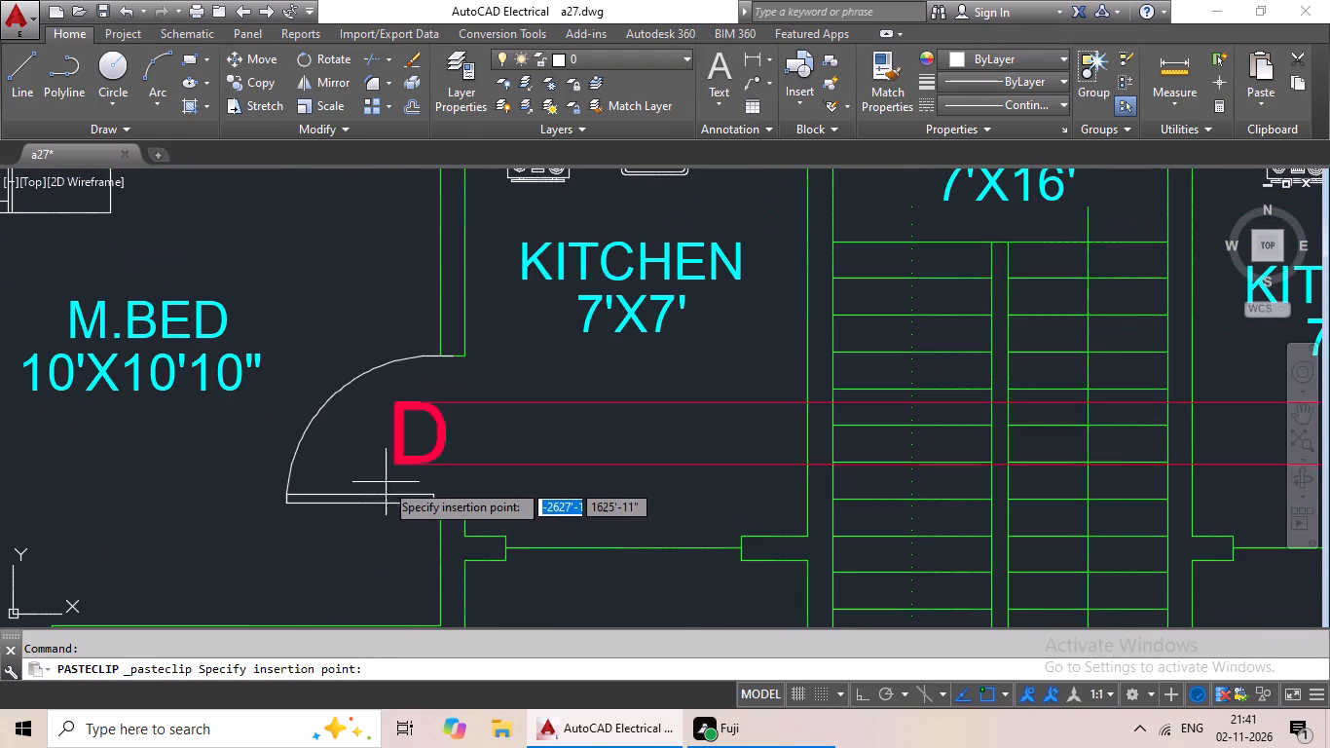
{"action": "left_click", "coordinate": [381, 476]}
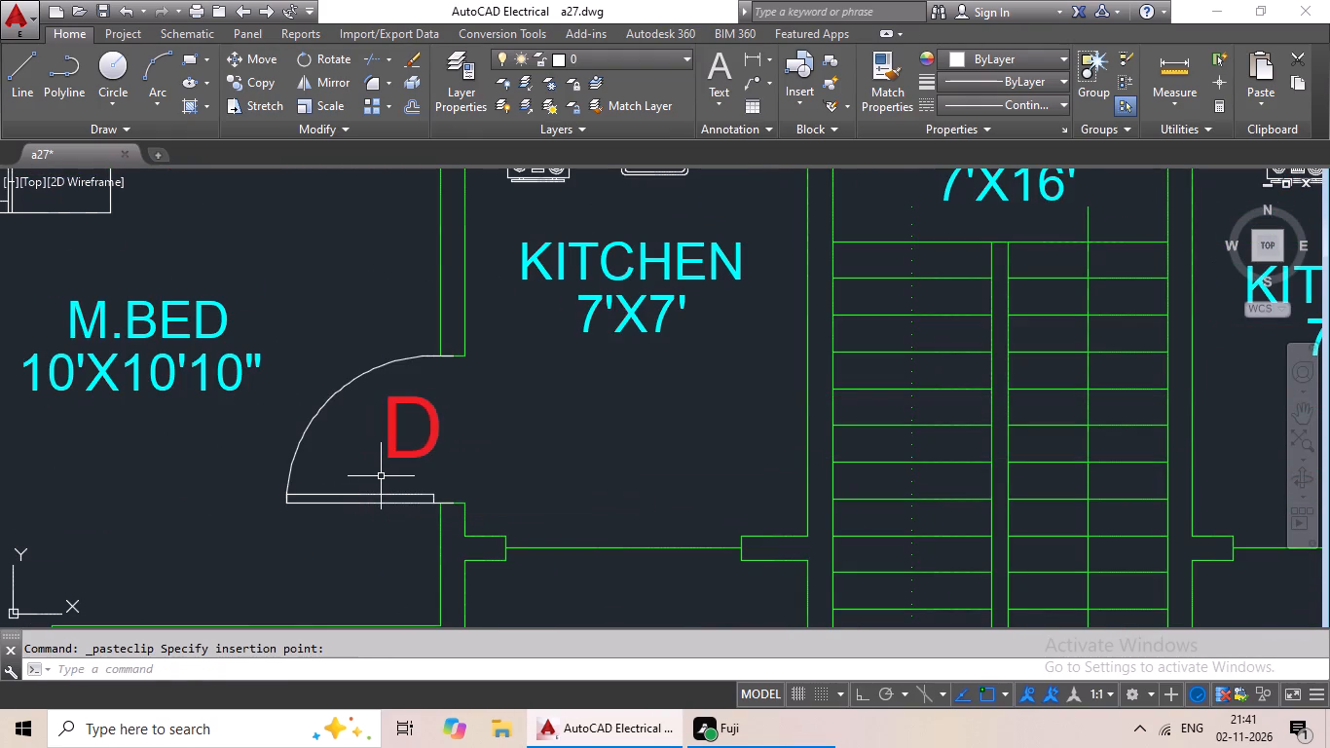
Paste a D label inside the C.BED door swing beside the left-hand DINING room.
{"action": "key", "text": "ctrl+v"}
{"action": "scroll", "coordinate": [423, 473], "scroll_direction": "down", "scroll_amount": 3, "text": "ctrl"}
{"action": "middle_click_drag", "start_coordinate": [483, 526], "coordinate": [481, 376]}
{"action": "scroll", "coordinate": [437, 459], "scroll_direction": "up", "scroll_amount": 4}
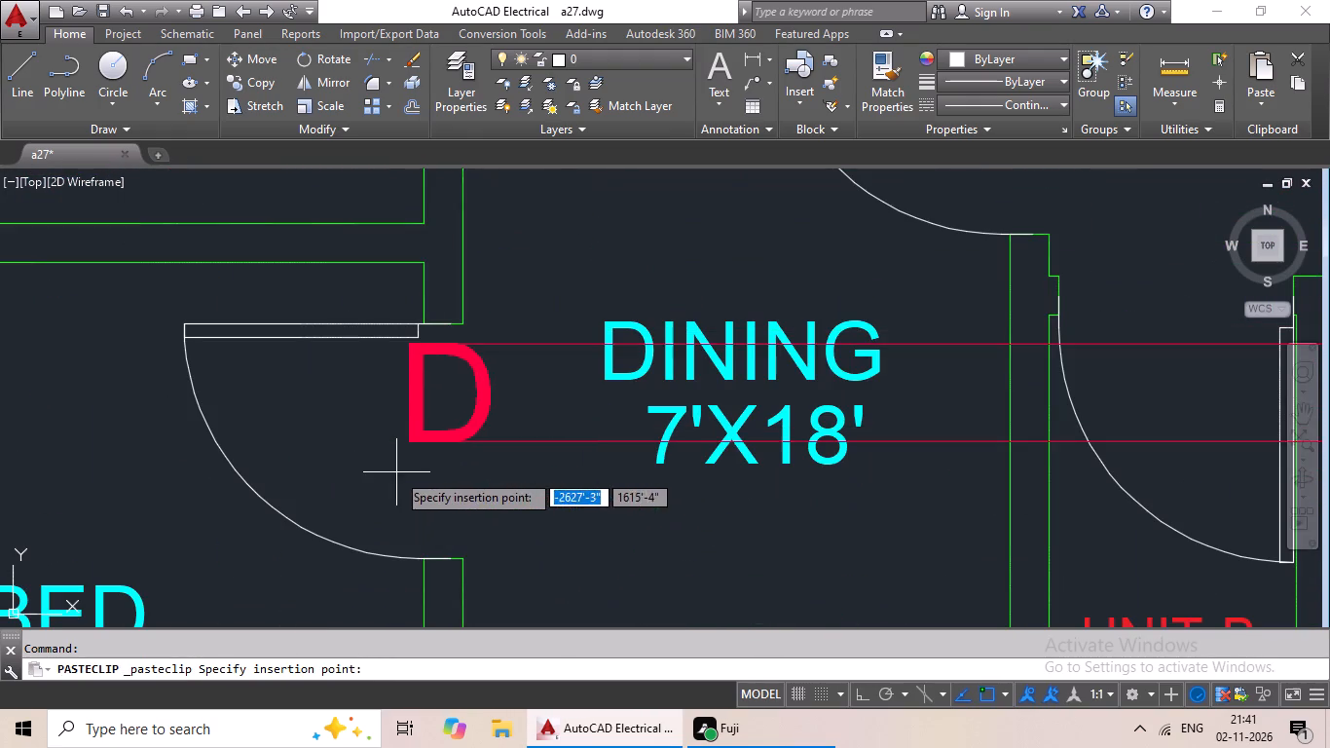
{"action": "left_click", "coordinate": [306, 504]}
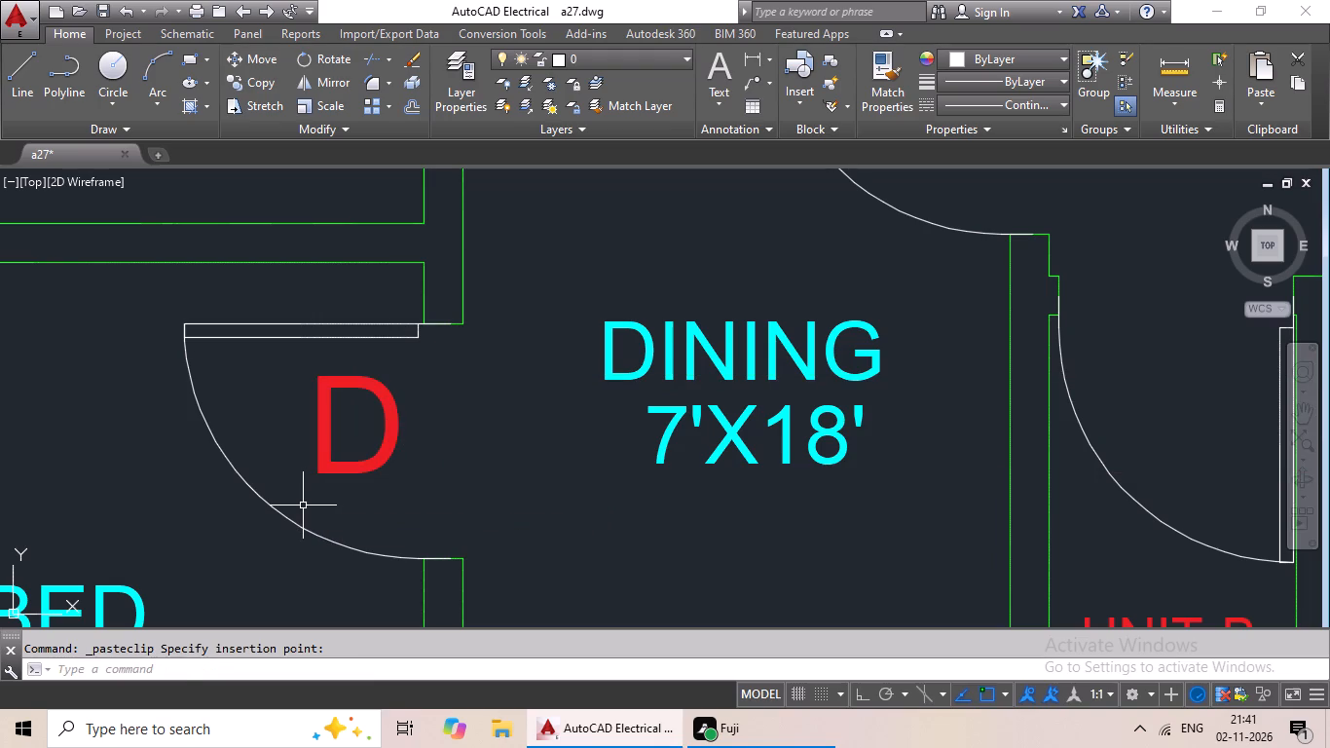
Paste a D label inside the lower M.BED door swing beside the right-hand DINING room.
{"action": "key", "text": "ctrl+v"}
{"action": "scroll", "coordinate": [433, 469], "scroll_direction": "down", "scroll_amount": 3, "text": "ctrl"}
{"action": "middle_click_drag", "start_coordinate": [506, 497], "coordinate": [373, 448]}
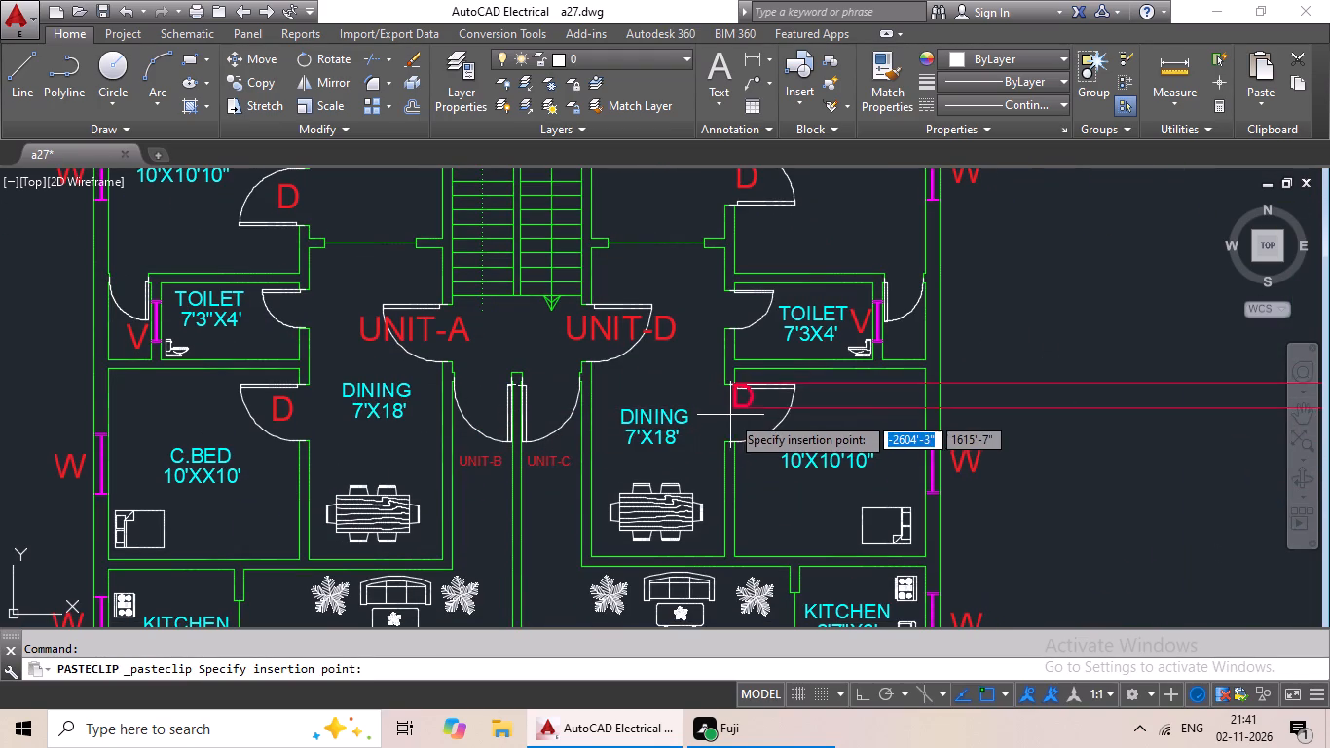
{"action": "scroll", "coordinate": [741, 419], "scroll_direction": "up", "scroll_amount": 1}
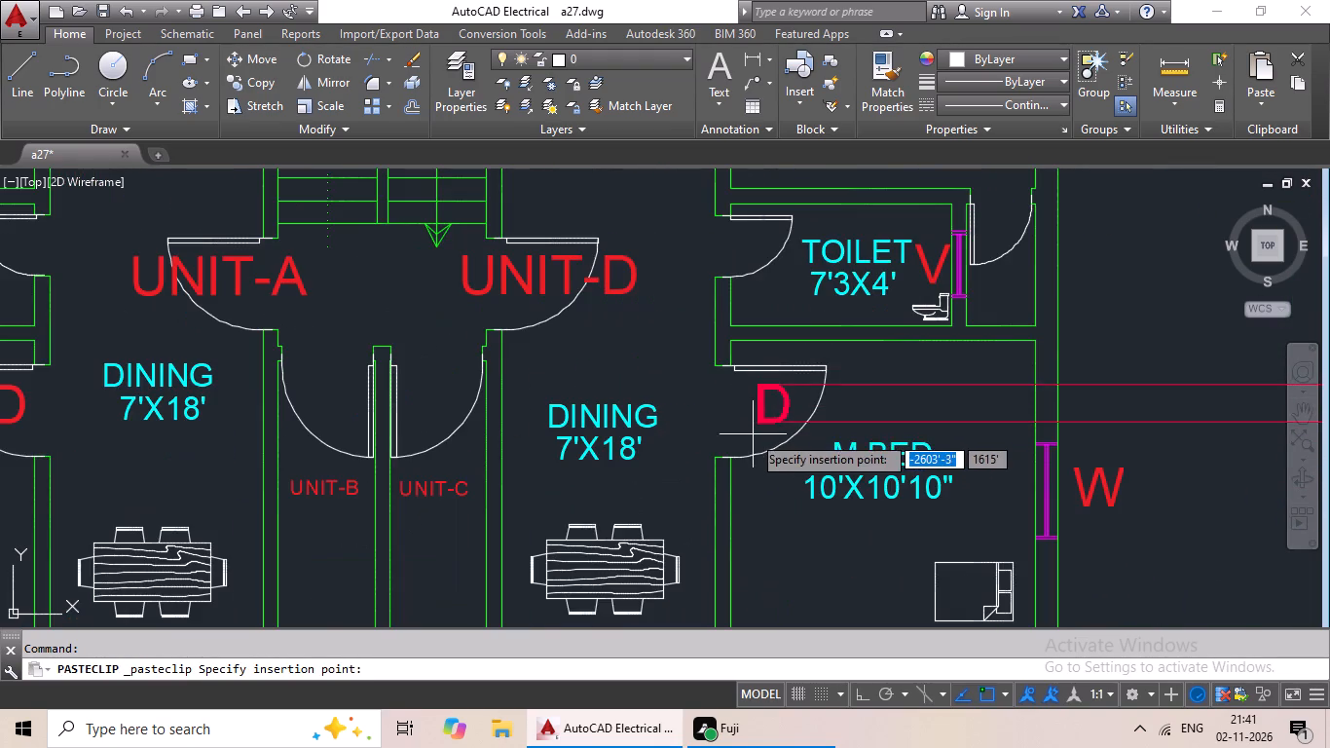
{"action": "scroll", "coordinate": [743, 438], "scroll_direction": "up", "scroll_amount": 2}
{"action": "left_click", "coordinate": [754, 430]}
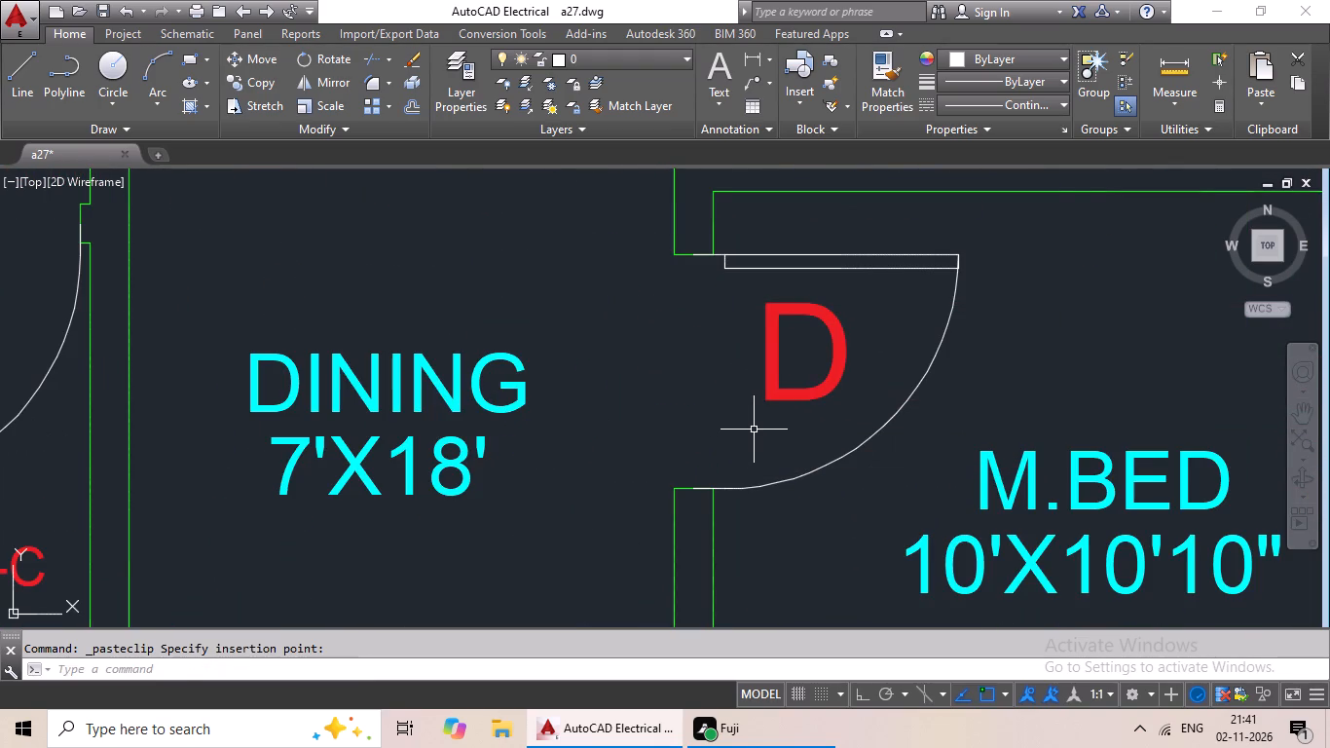
Paste D labels inside the door swings of the left-hand 10'X11' M.BED and the adjacent C.BED along the bottom of the plan.
{"action": "key", "text": "ctrl+v"}
{"action": "scroll", "coordinate": [754, 430], "scroll_direction": "down", "scroll_amount": 3}
{"action": "middle_click_drag", "start_coordinate": [742, 452], "coordinate": [754, 369]}
{"action": "middle_click_drag", "start_coordinate": [712, 458], "coordinate": [717, 342]}
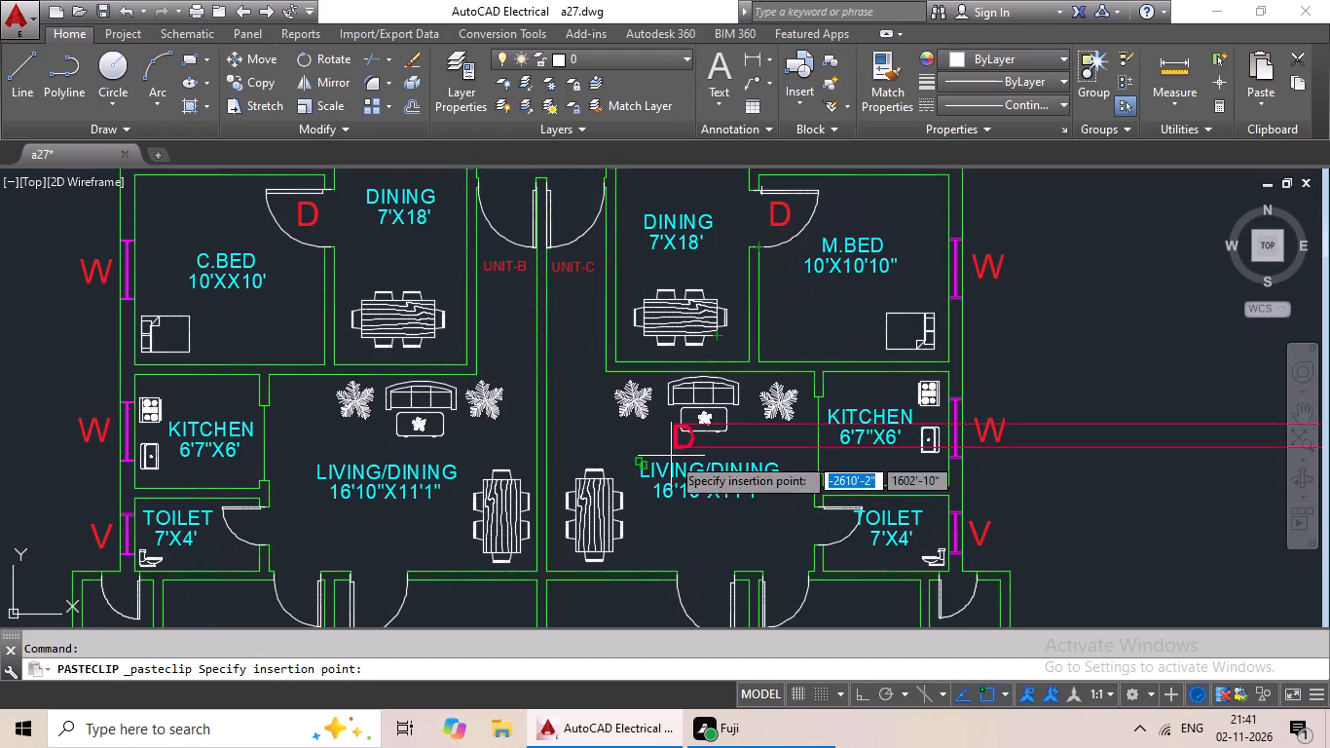
{"action": "middle_click_drag", "start_coordinate": [642, 460], "coordinate": [651, 298]}
{"action": "middle_click_drag", "start_coordinate": [295, 357], "coordinate": [412, 473]}
{"action": "middle_click_drag", "start_coordinate": [422, 467], "coordinate": [483, 355]}
{"action": "scroll", "coordinate": [489, 434], "scroll_direction": "up", "scroll_amount": 4}
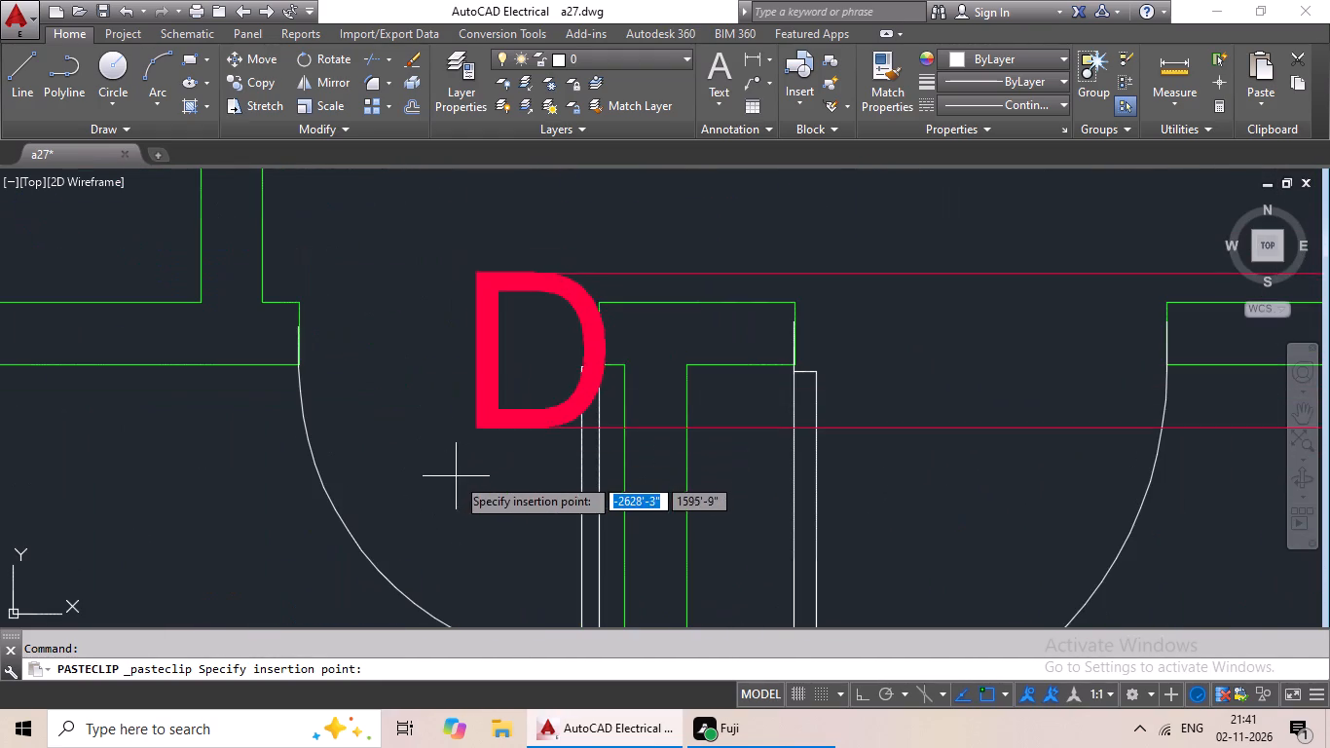
{"action": "middle_click_drag", "start_coordinate": [455, 475], "coordinate": [425, 303]}
{"action": "left_click", "coordinate": [345, 367]}
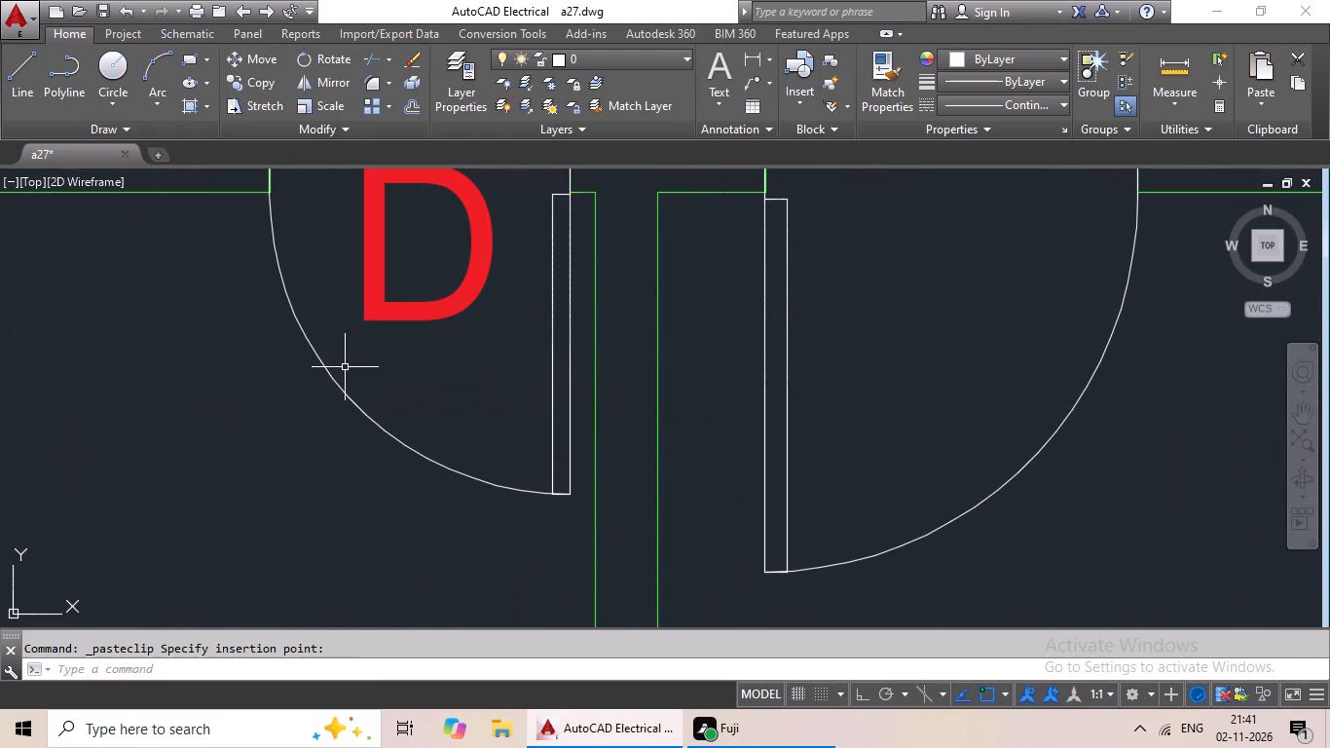
{"action": "key", "text": "ctrl+v"}
{"action": "scroll", "coordinate": [522, 387], "scroll_direction": "down", "scroll_amount": 2, "text": "ctrl"}
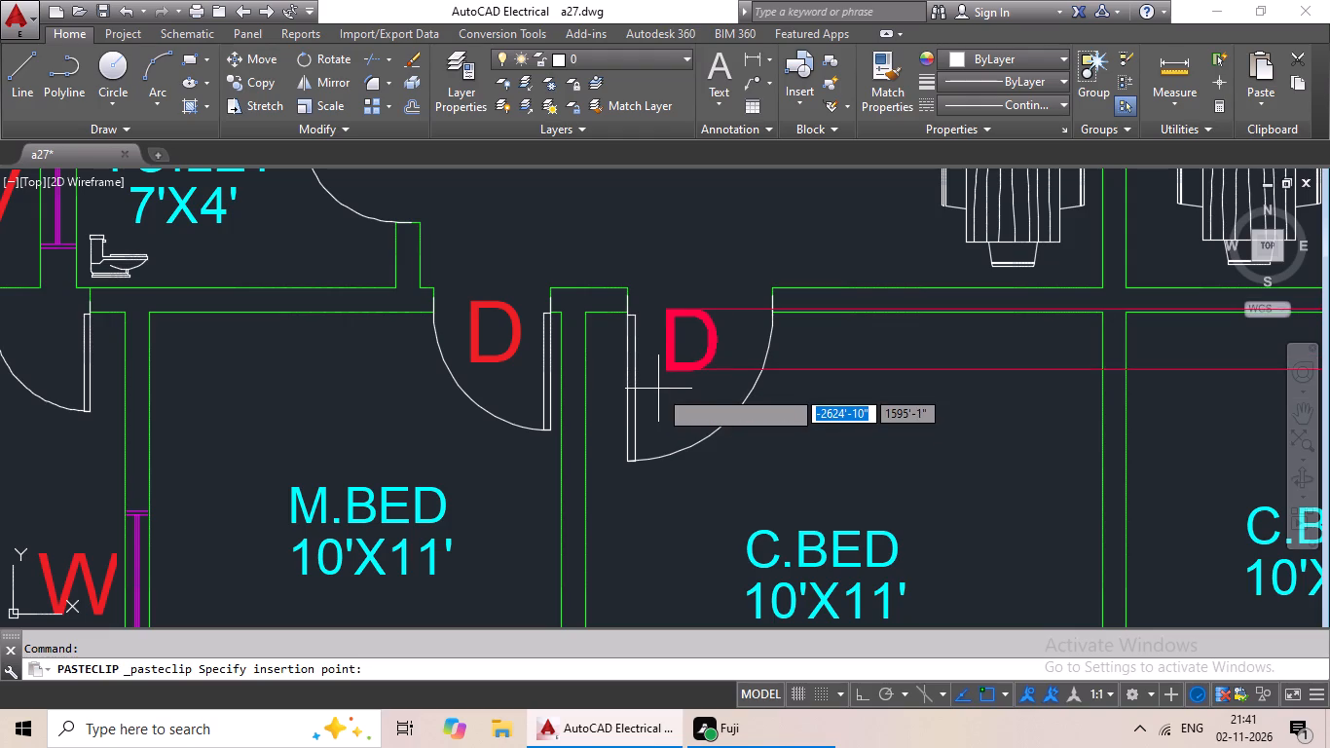
{"action": "left_click", "coordinate": [658, 389]}
Paste D labels inside the door swings of the right-hand 10'X11' C.BED and M.BED along the bottom of the plan.
{"action": "key", "text": "ctrl+v"}
{"action": "scroll", "coordinate": [729, 355], "scroll_direction": "down", "scroll_amount": 1}
{"action": "middle_click_drag", "start_coordinate": [819, 386], "coordinate": [449, 402]}
{"action": "left_click", "coordinate": [840, 389]}
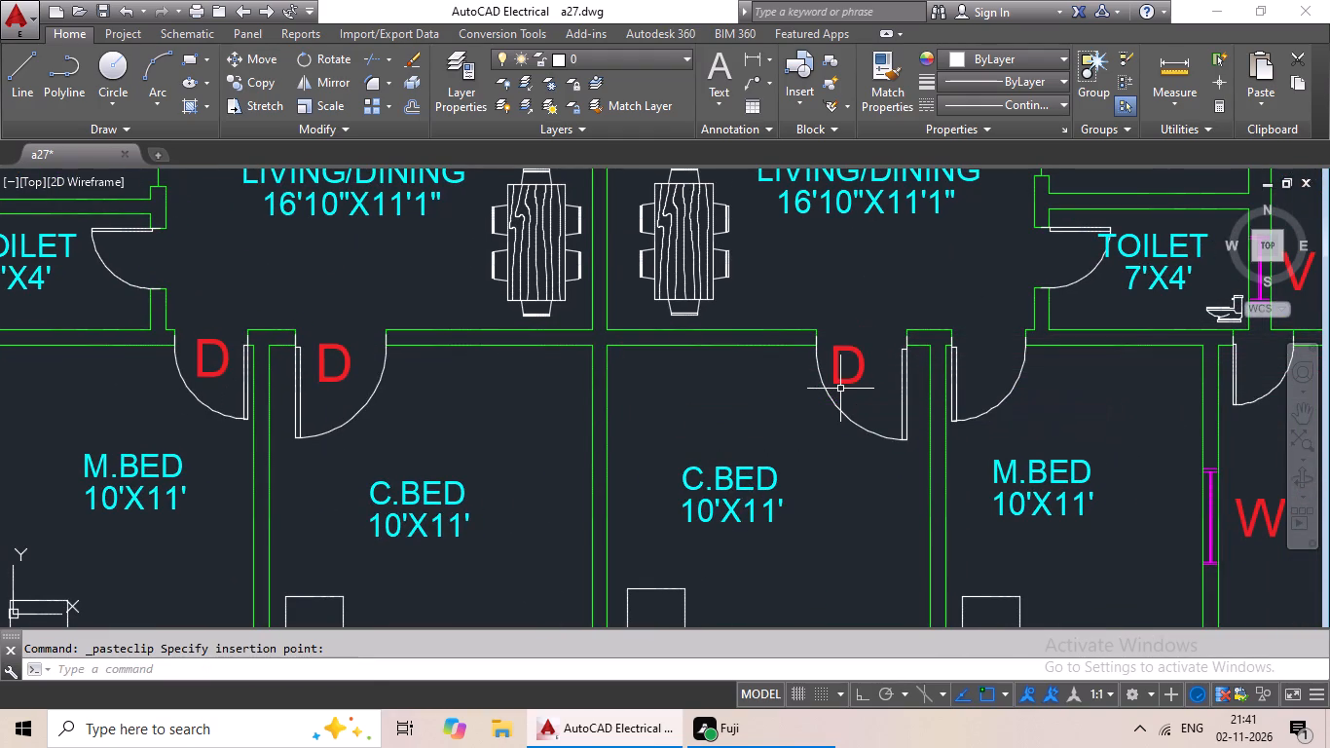
{"action": "key", "text": "ctrl+v"}
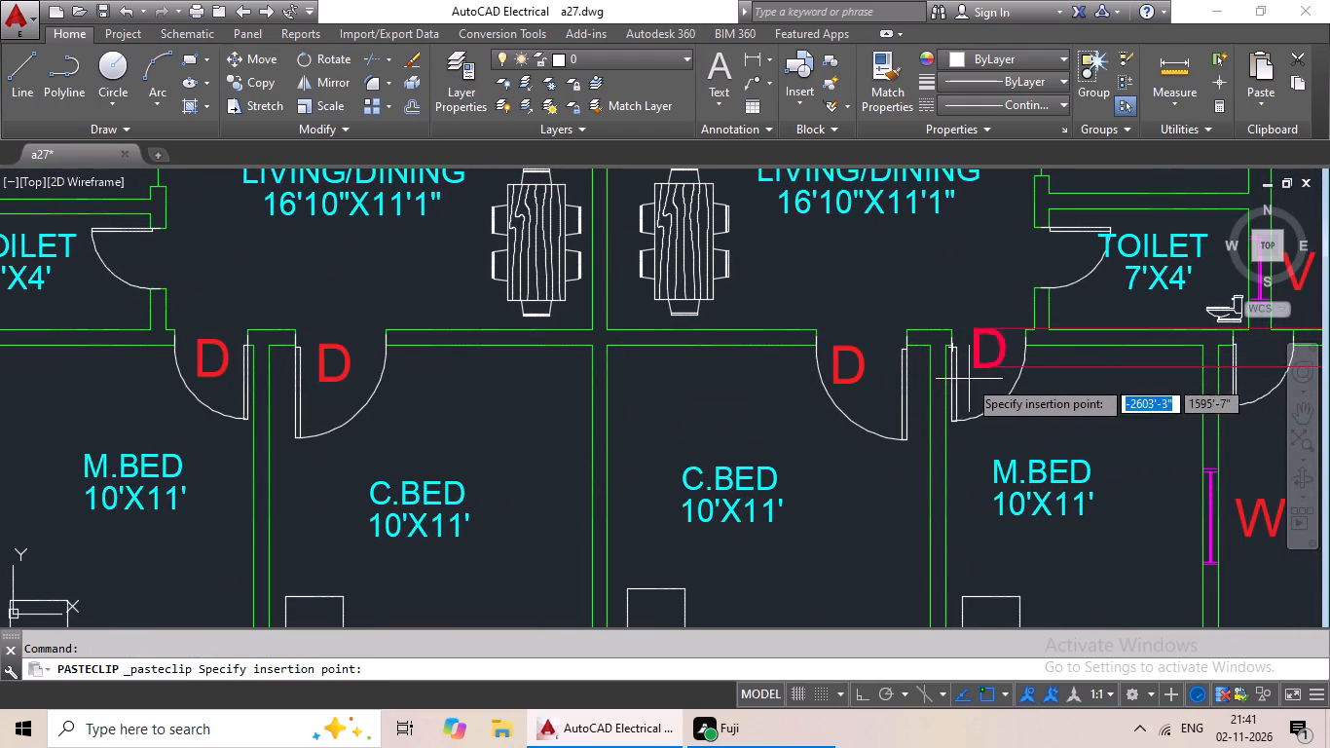
{"action": "left_click", "coordinate": [963, 379]}
Edit the larger spare D label outside the plan to read D1.
{"action": "middle_click_drag", "start_coordinate": [899, 383], "coordinate": [782, 400]}
{"action": "scroll", "coordinate": [1201, 483], "scroll_direction": "down", "scroll_amount": 2}
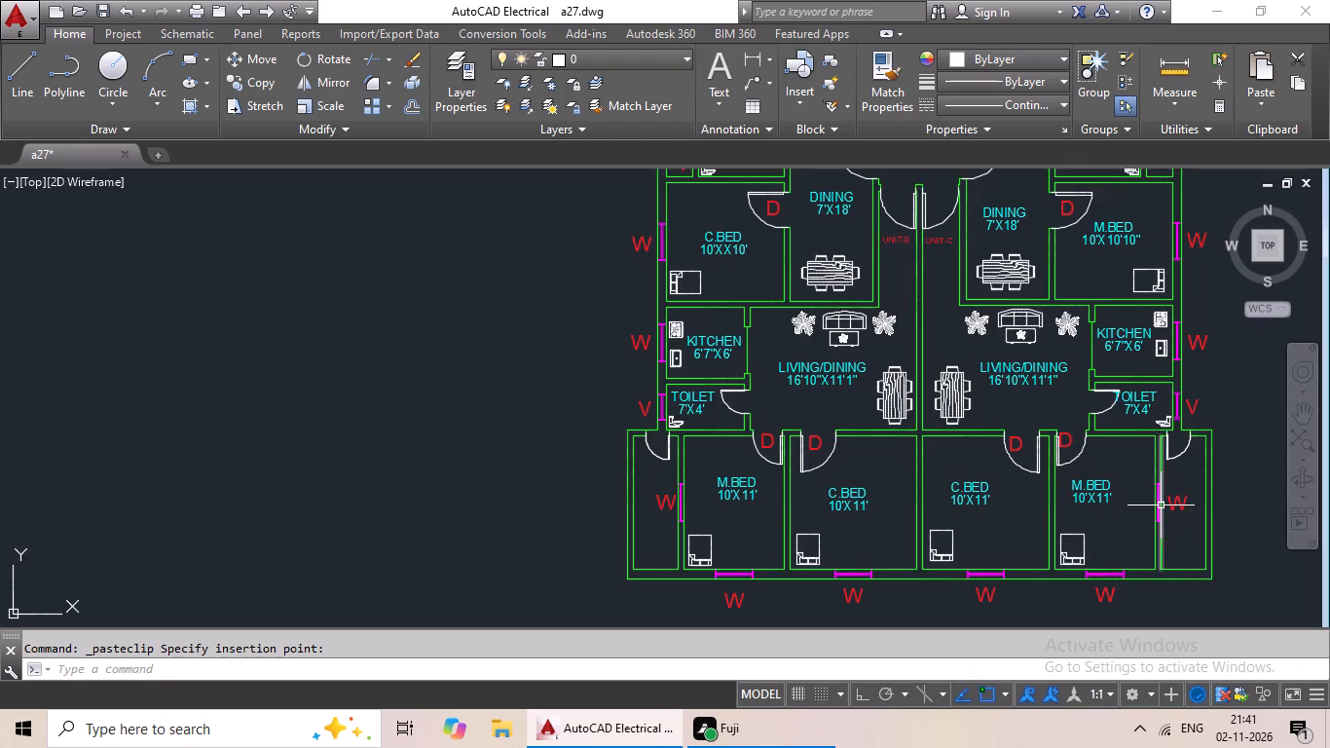
{"action": "middle_click_drag", "start_coordinate": [1161, 505], "coordinate": [894, 472]}
{"action": "middle_click_drag", "start_coordinate": [964, 485], "coordinate": [867, 484]}
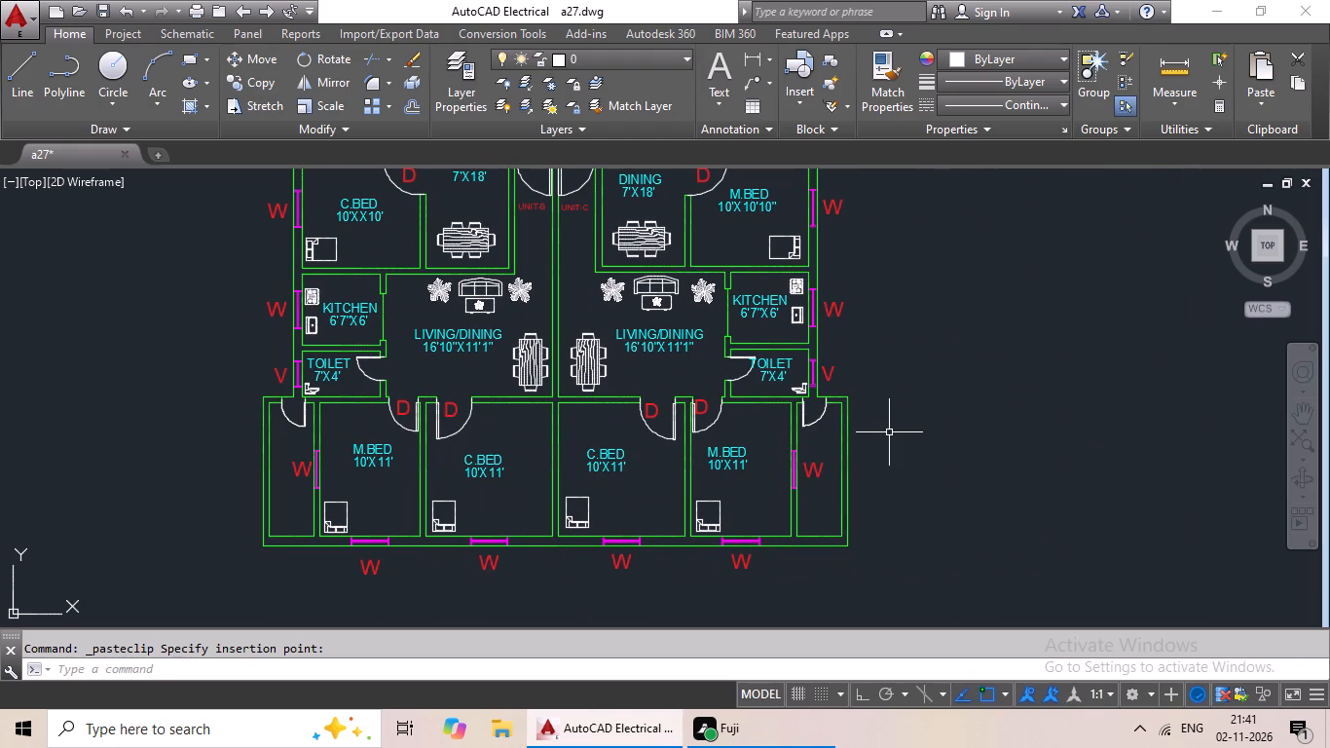
{"action": "middle_click_drag", "start_coordinate": [929, 388], "coordinate": [819, 540]}
{"action": "middle_click_drag", "start_coordinate": [899, 490], "coordinate": [809, 566]}
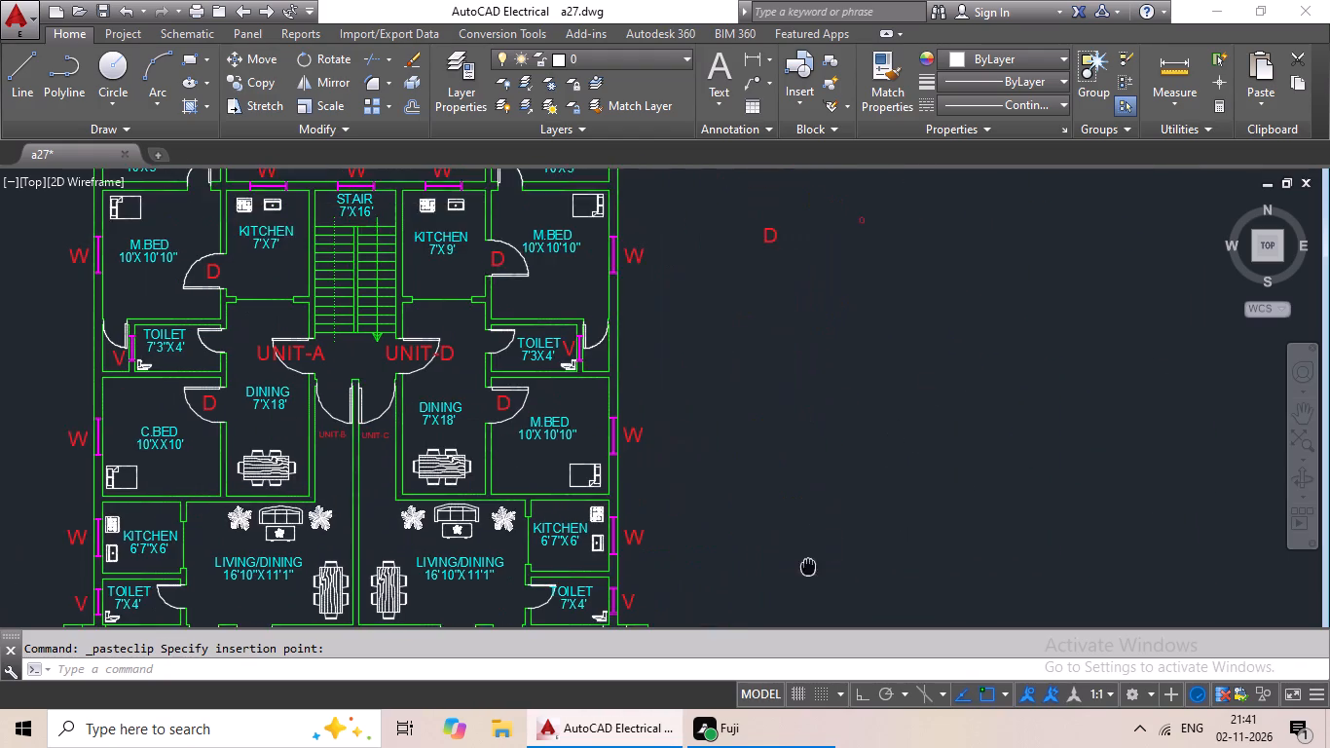
{"action": "scroll", "coordinate": [885, 459], "scroll_direction": "down", "scroll_amount": 1}
{"action": "middle_click_drag", "start_coordinate": [887, 456], "coordinate": [790, 516]}
{"action": "scroll", "coordinate": [727, 377], "scroll_direction": "up", "scroll_amount": 4}
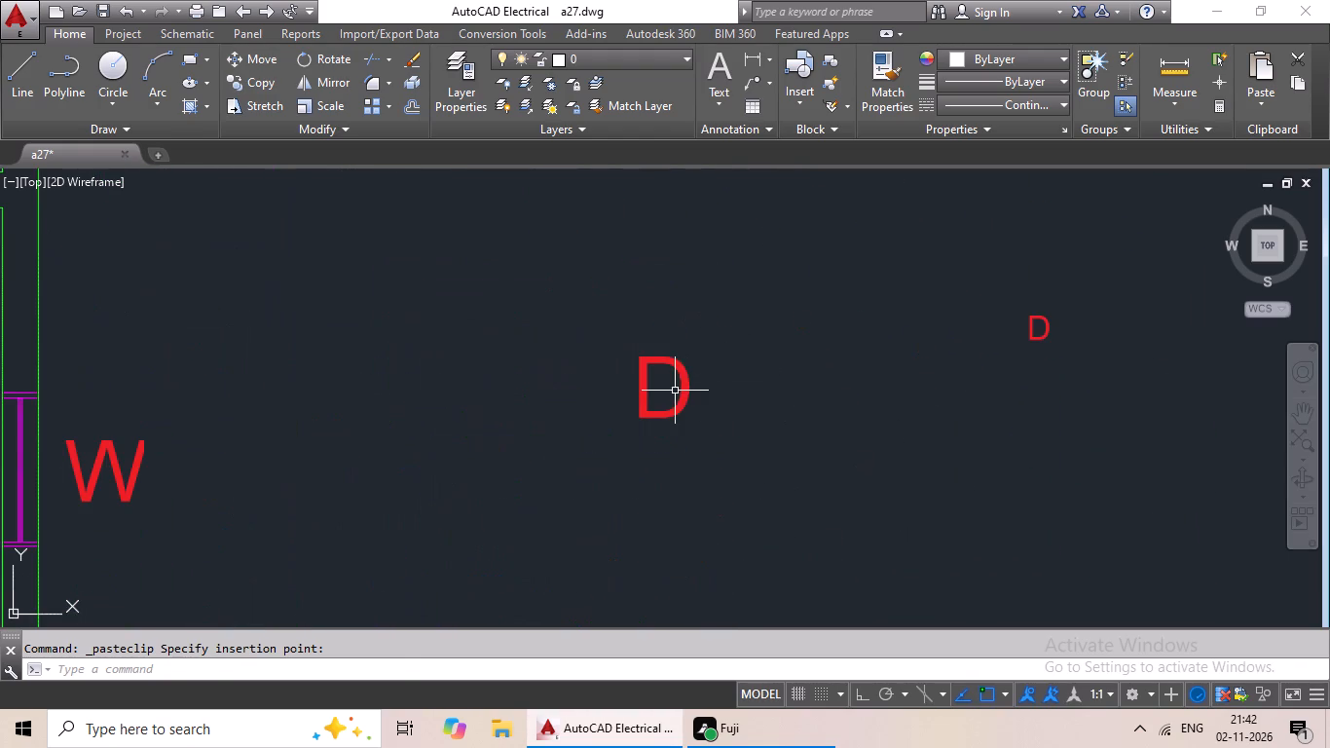
{"action": "left_click", "coordinate": [675, 391]}
{"action": "double_click", "coordinate": [686, 389]}
{"action": "double_click", "coordinate": [685, 391]}
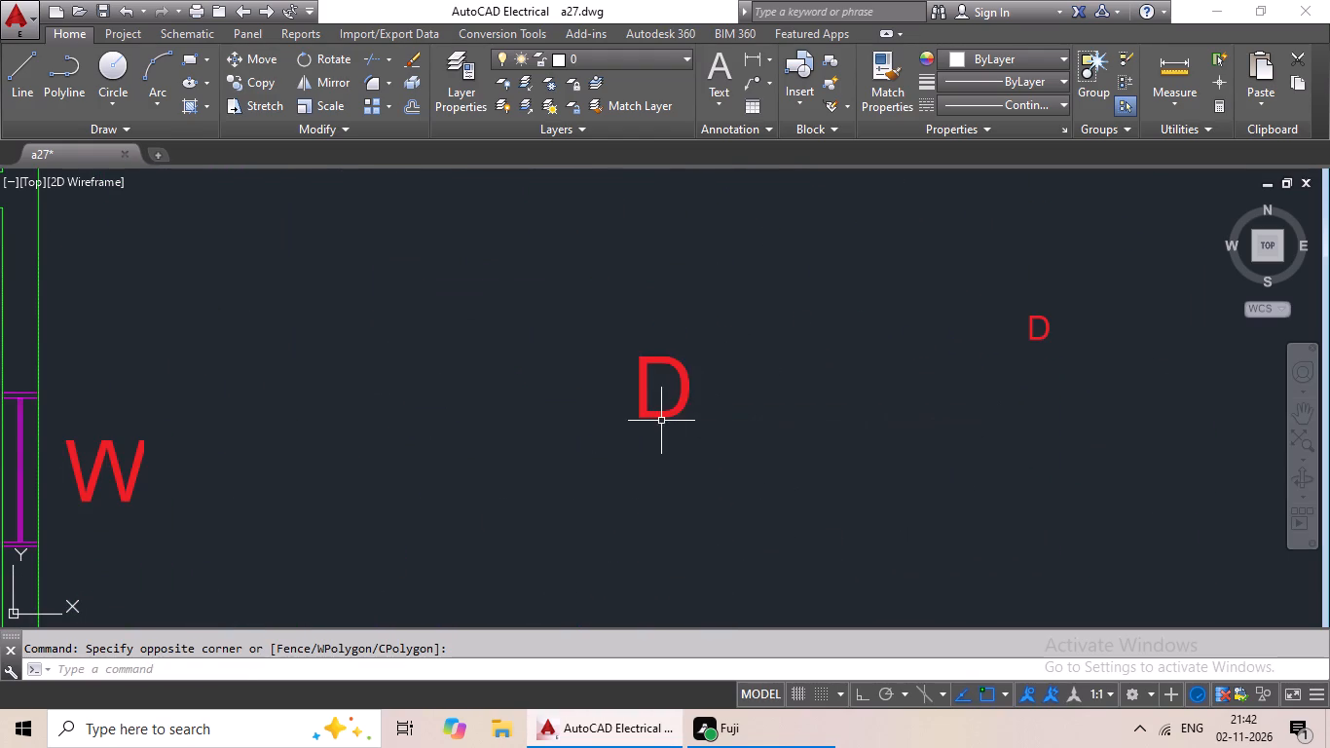
{"action": "double_click", "coordinate": [661, 421]}
{"action": "double_click", "coordinate": [680, 401]}
{"action": "double_click", "coordinate": [668, 409]}
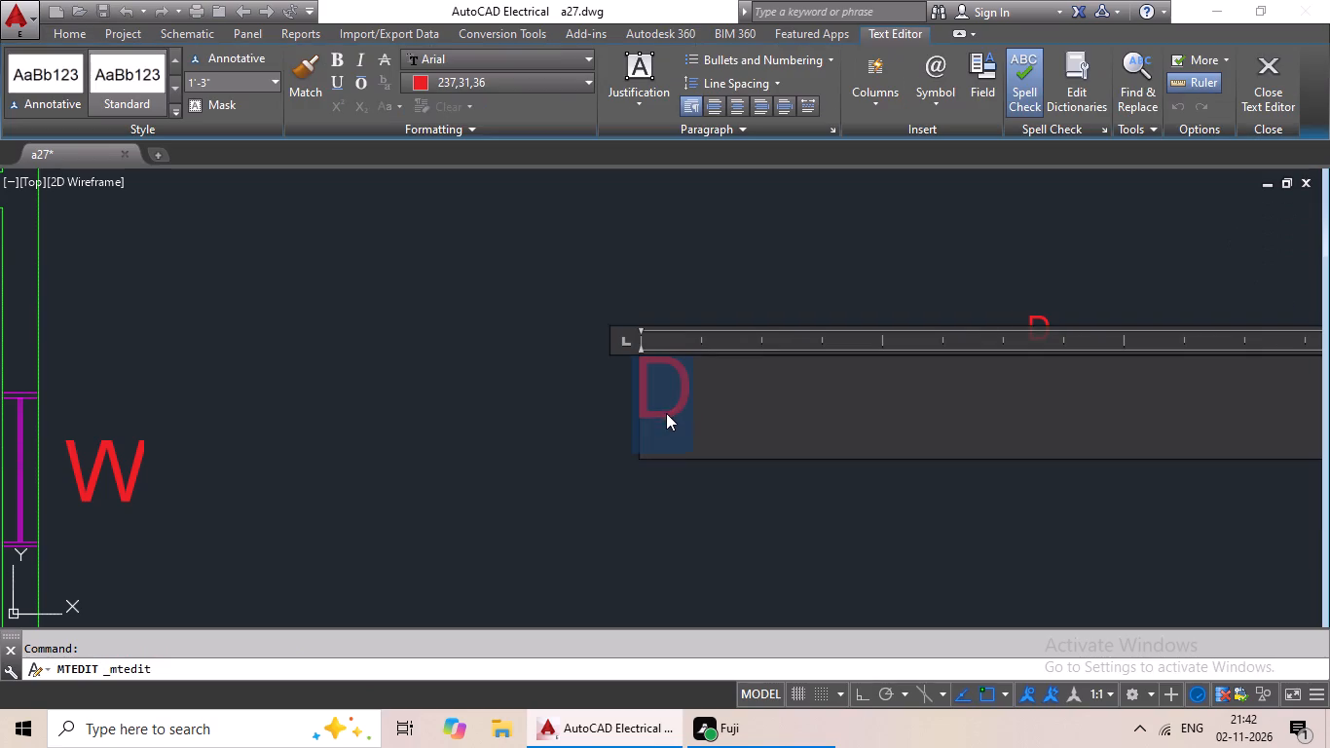
{"action": "left_click", "coordinate": [713, 388]}
{"action": "key", "text": "1"}
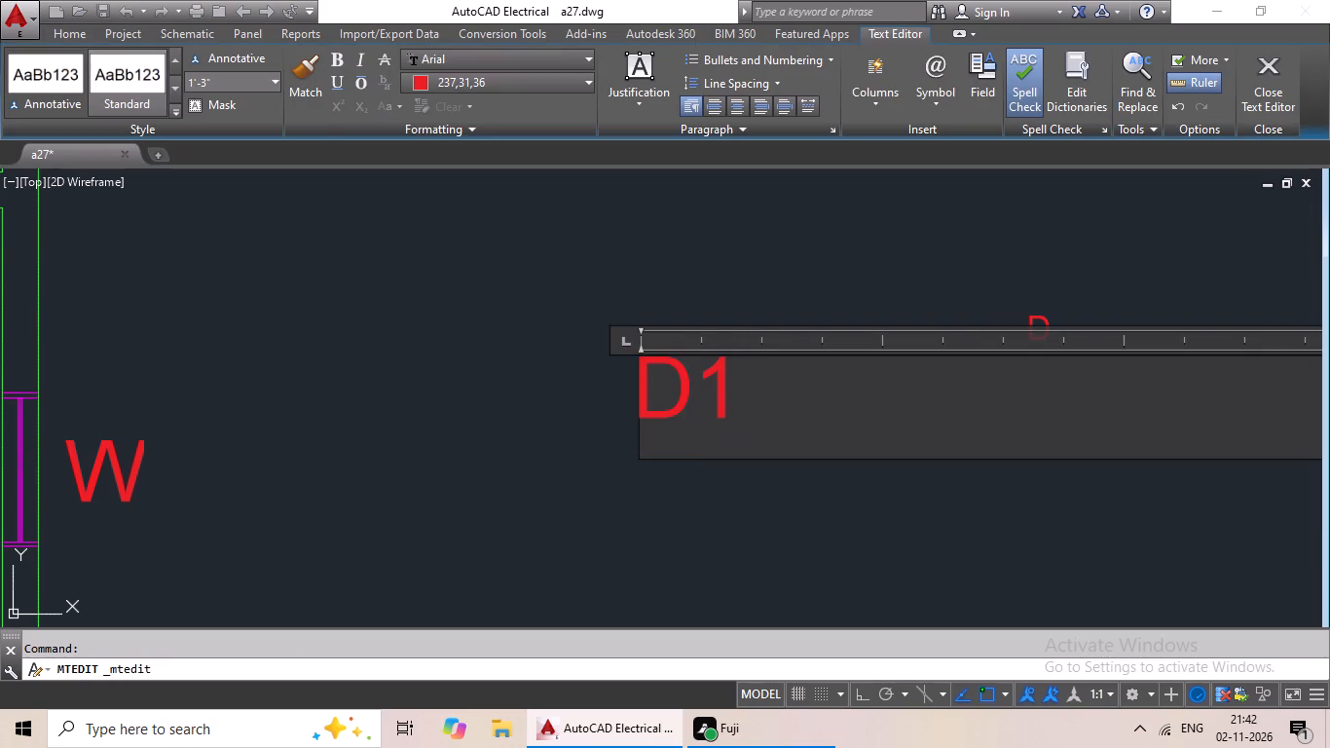
{"action": "left_click", "coordinate": [650, 207]}
Copy the D1 label and paste it at the door between the right-hand VER. and M.BED.
{"action": "left_click", "coordinate": [670, 409]}
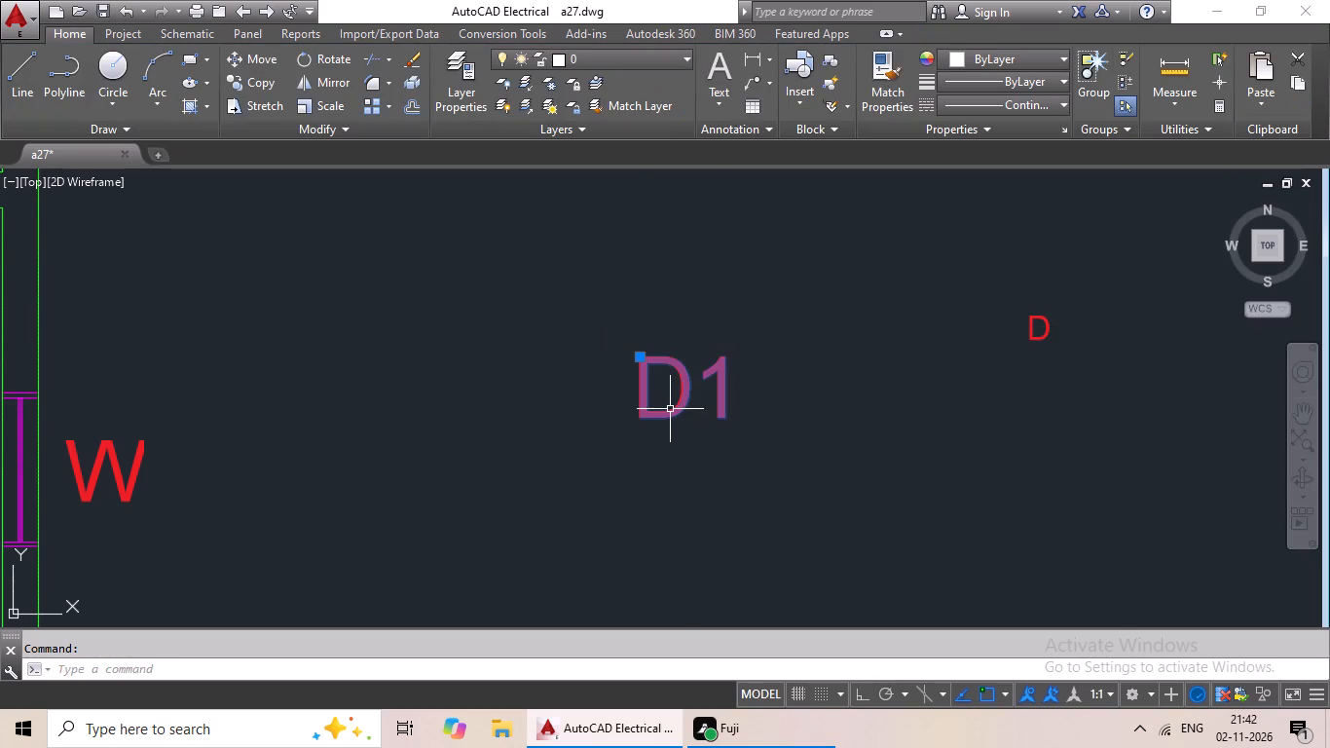
{"action": "key", "text": "ctrl+c"}
{"action": "key", "text": "ctrl+v"}
{"action": "scroll", "coordinate": [648, 407], "scroll_direction": "down", "scroll_amount": 2}
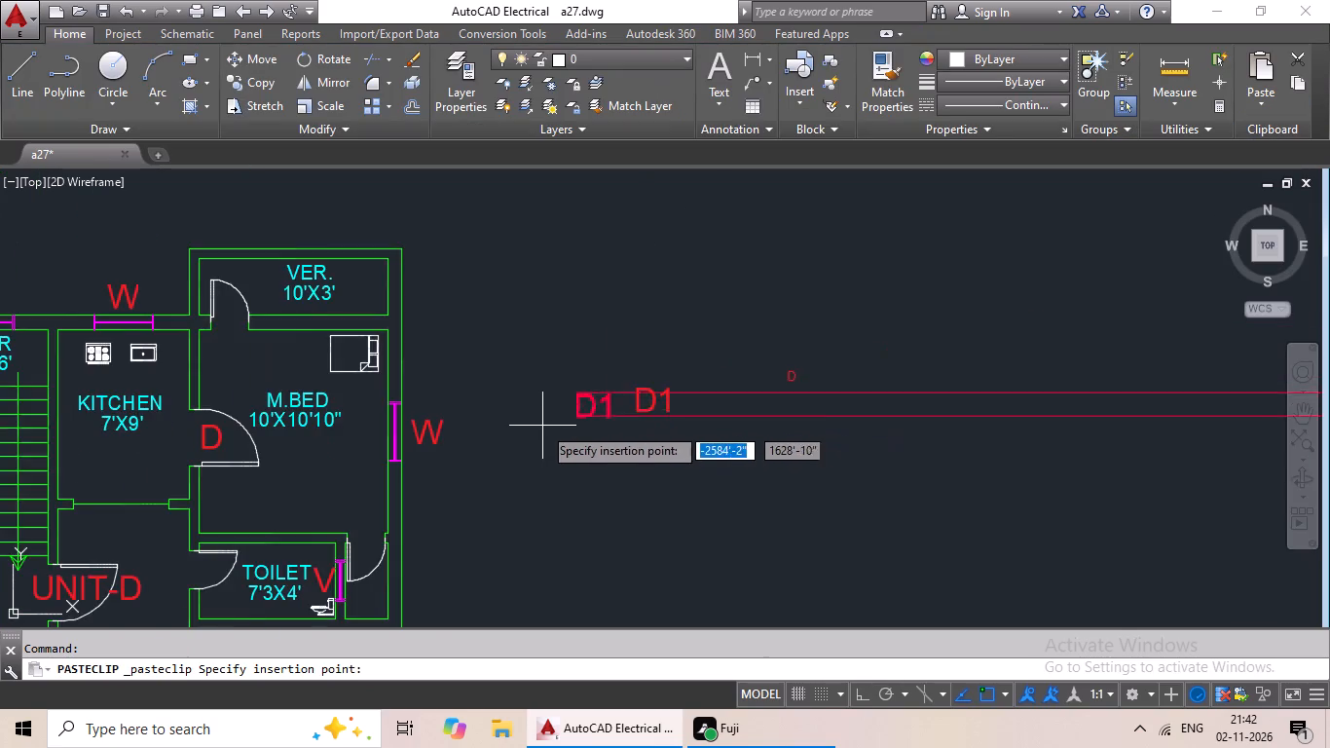
{"action": "scroll", "coordinate": [512, 420], "scroll_direction": "down", "scroll_amount": 2}
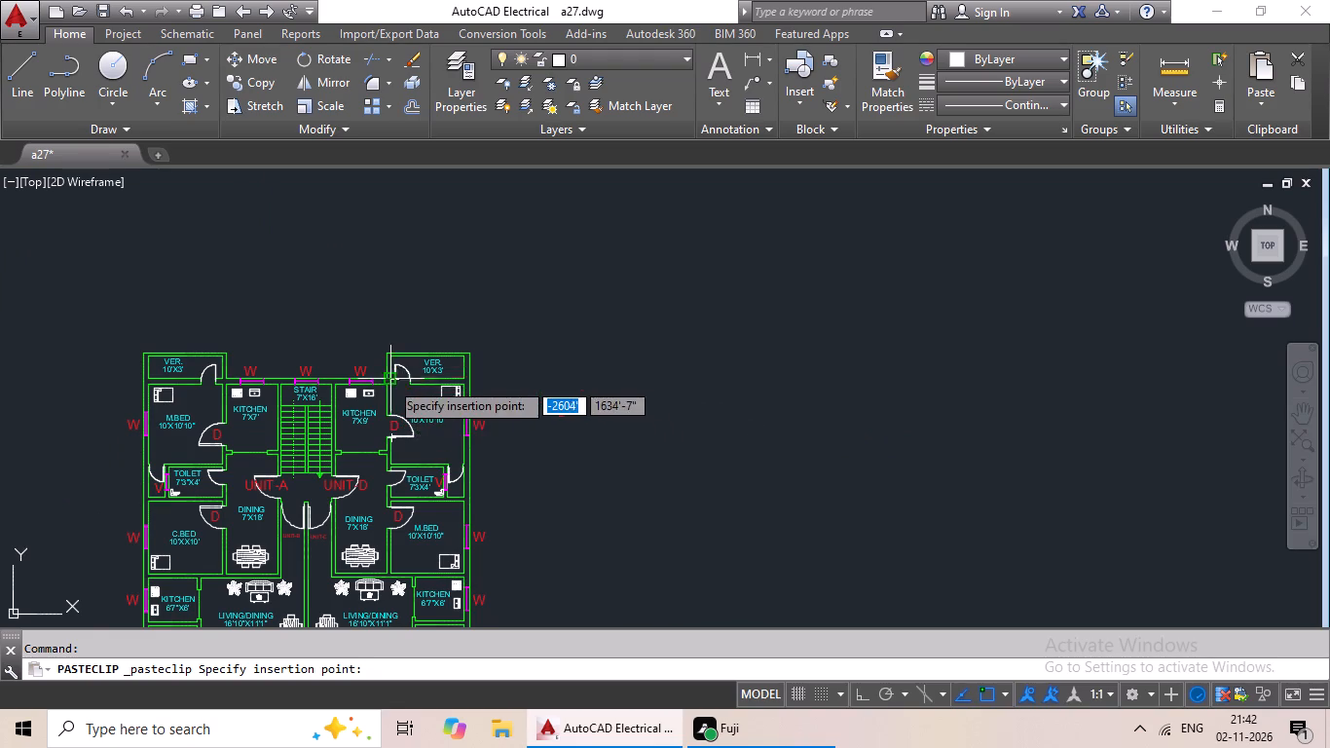
{"action": "scroll", "coordinate": [388, 380], "scroll_direction": "up", "scroll_amount": 8}
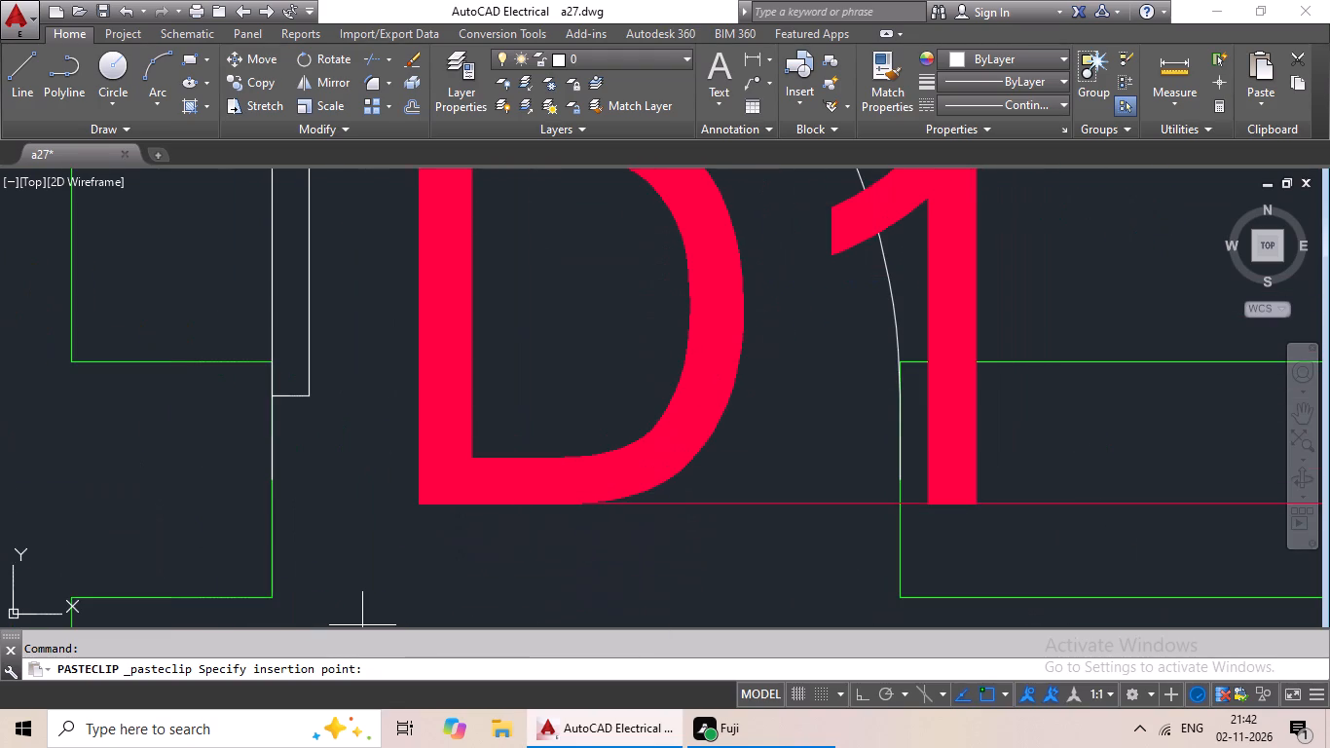
{"action": "scroll", "coordinate": [312, 639], "scroll_direction": "down", "scroll_amount": 2}
{"action": "scroll", "coordinate": [350, 464], "scroll_direction": "down", "scroll_amount": 4}
{"action": "middle_click_drag", "start_coordinate": [352, 460], "coordinate": [365, 438]}
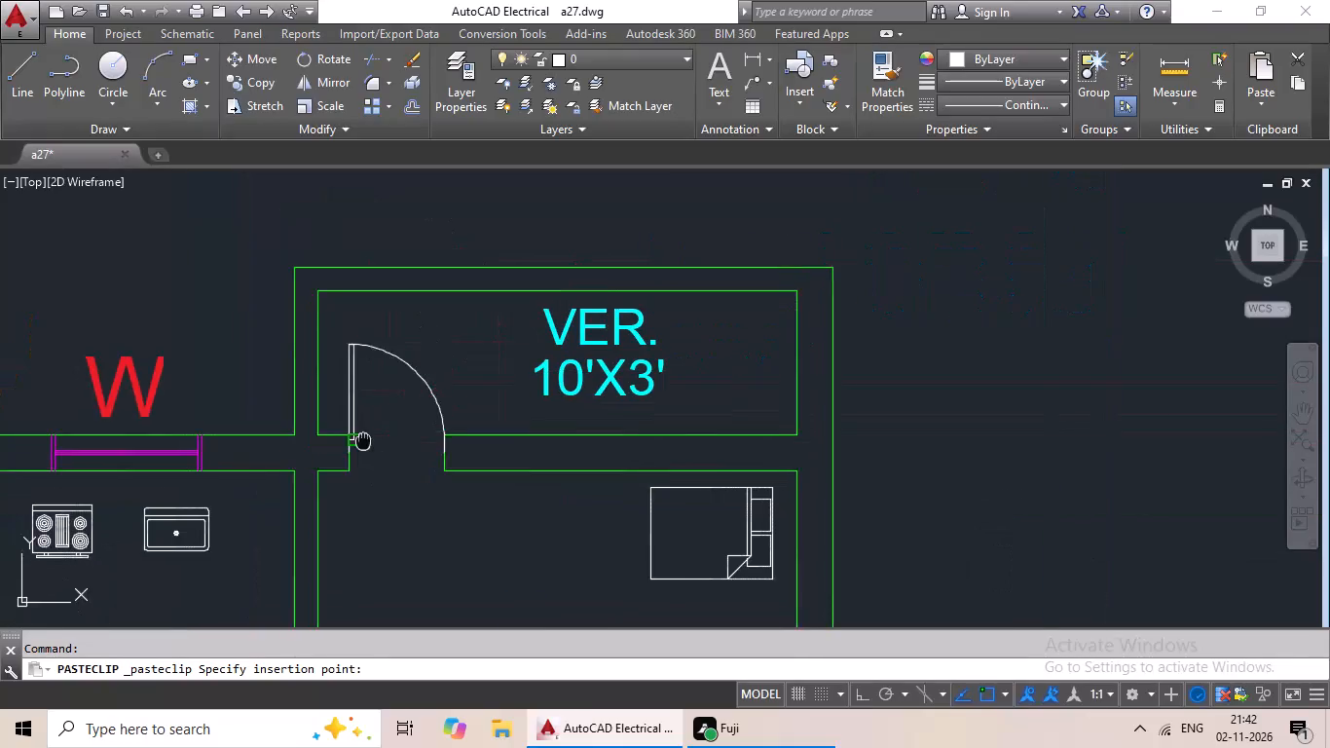
{"action": "middle_click_drag", "start_coordinate": [365, 438], "coordinate": [378, 390]}
{"action": "left_click", "coordinate": [358, 483]}
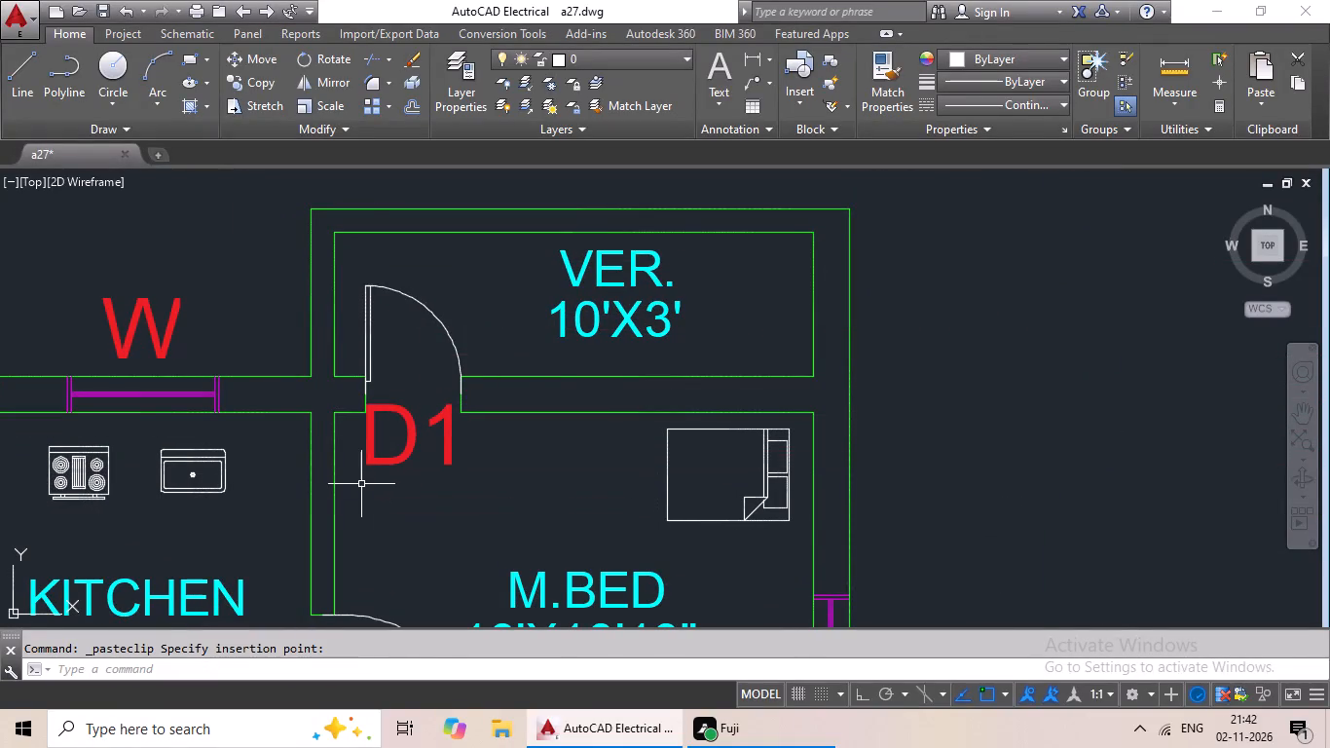
Paste a D1 label at the door between the left-hand VER. and M.BED.
{"action": "key", "text": "ctrl+v"}
{"action": "scroll", "coordinate": [375, 481], "scroll_direction": "down", "scroll_amount": 2, "text": "ctrl"}
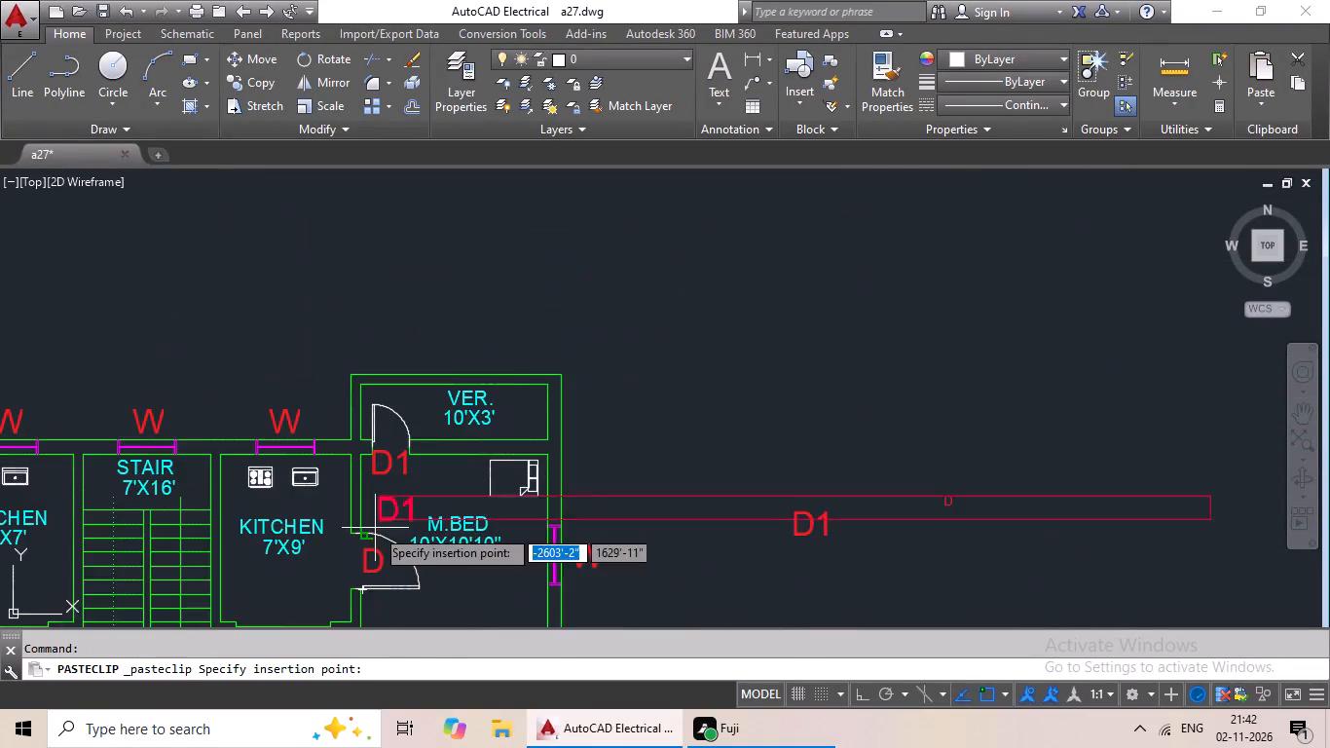
{"action": "middle_click_drag", "start_coordinate": [375, 528], "coordinate": [430, 369]}
{"action": "middle_click_drag", "start_coordinate": [375, 457], "coordinate": [640, 423]}
{"action": "middle_click_drag", "start_coordinate": [347, 432], "coordinate": [696, 489]}
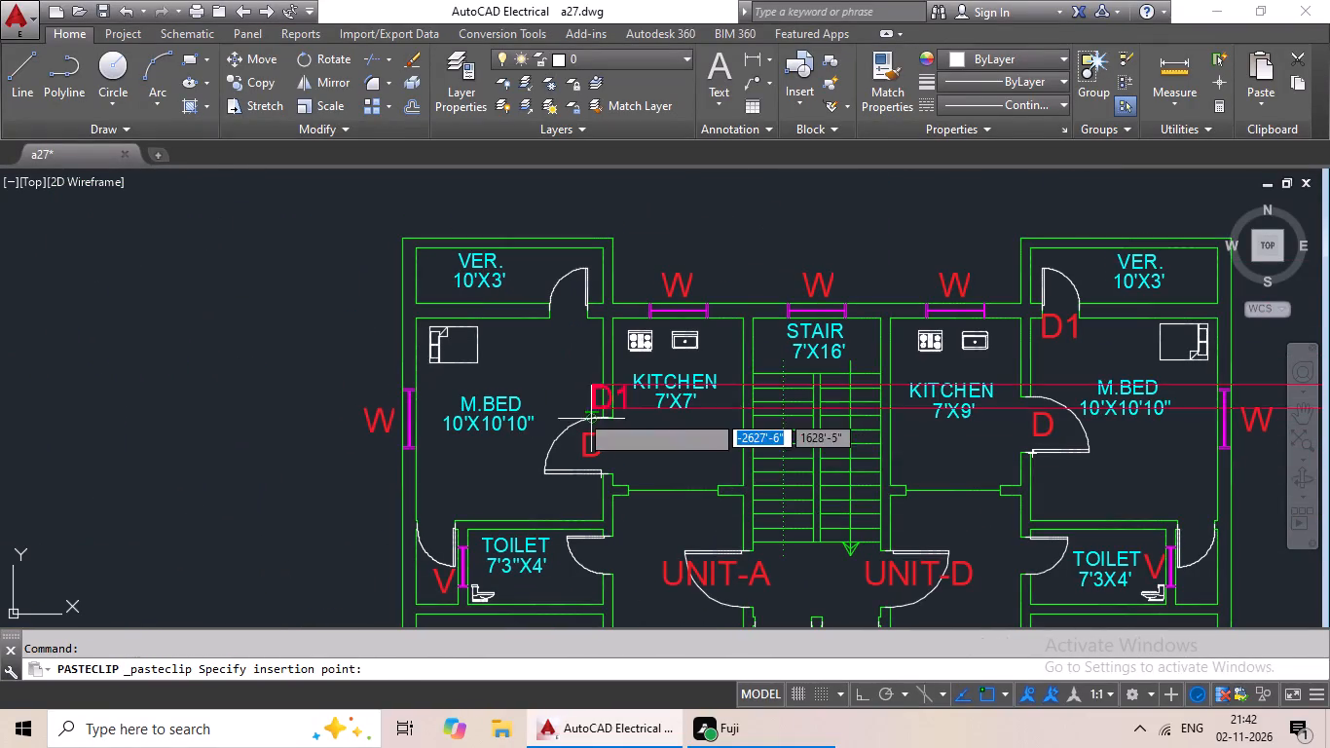
{"action": "scroll", "coordinate": [542, 331], "scroll_direction": "up", "scroll_amount": 2}
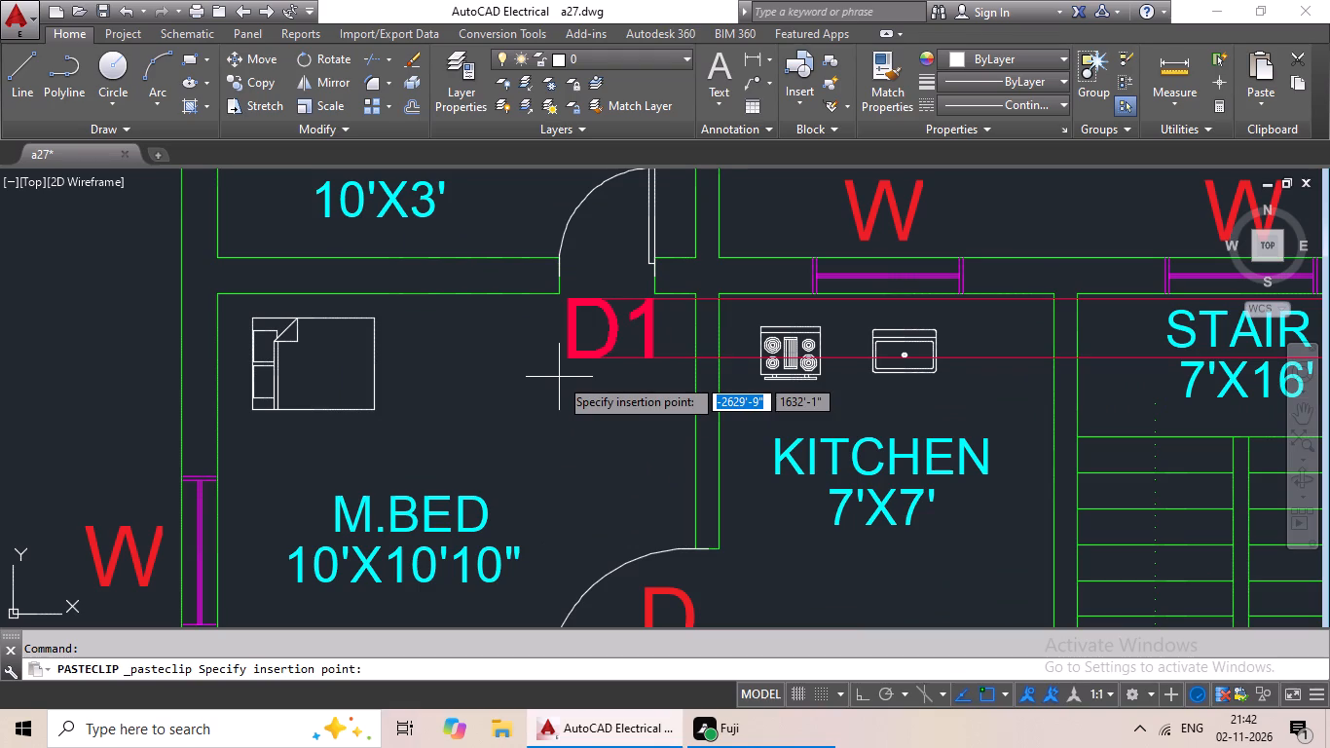
{"action": "left_click", "coordinate": [559, 377]}
Paste D1 labels at the left-hand 7'3"X4' TOILET door and the M.BED door to the narrow space beside that toilet.
{"action": "key", "text": "ctrl+v"}
{"action": "scroll", "coordinate": [607, 371], "scroll_direction": "down", "scroll_amount": 3}
{"action": "middle_click_drag", "start_coordinate": [606, 403], "coordinate": [608, 375]}
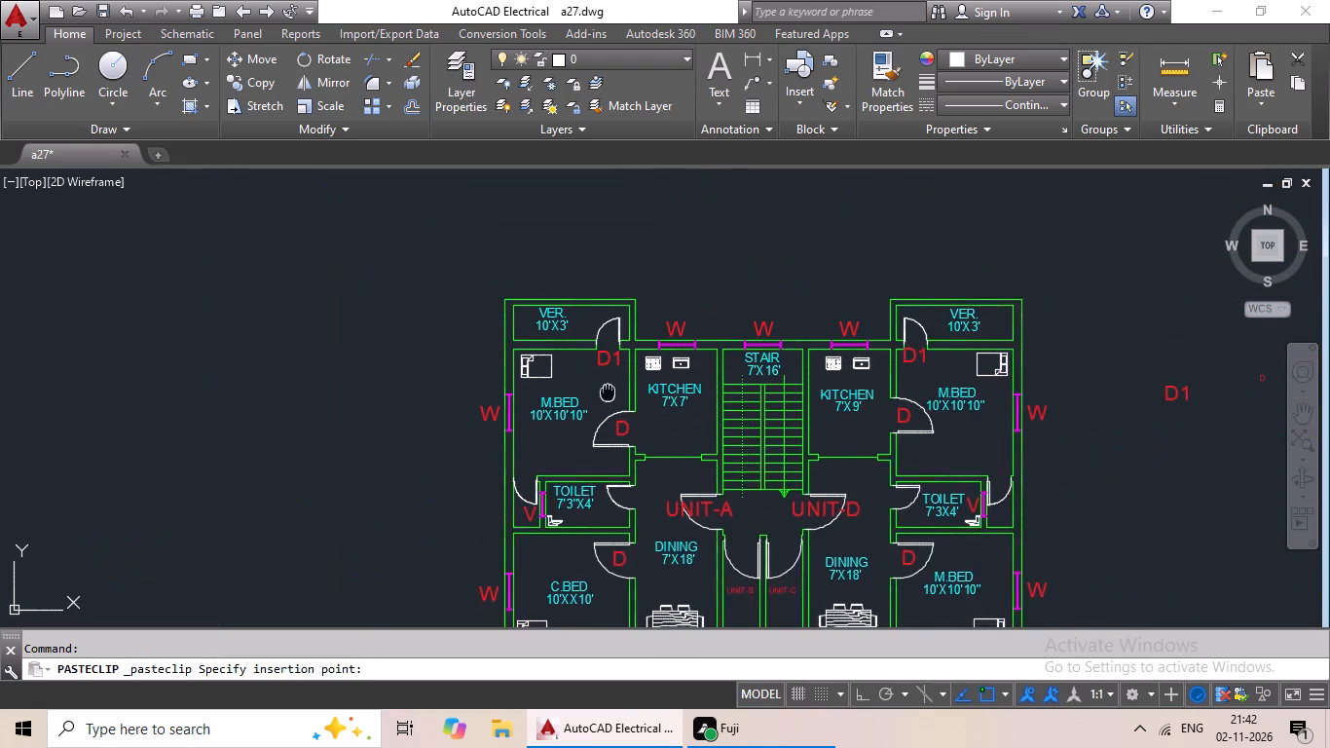
{"action": "middle_click_drag", "start_coordinate": [608, 375], "coordinate": [608, 270]}
{"action": "scroll", "coordinate": [495, 341], "scroll_direction": "up", "scroll_amount": 4}
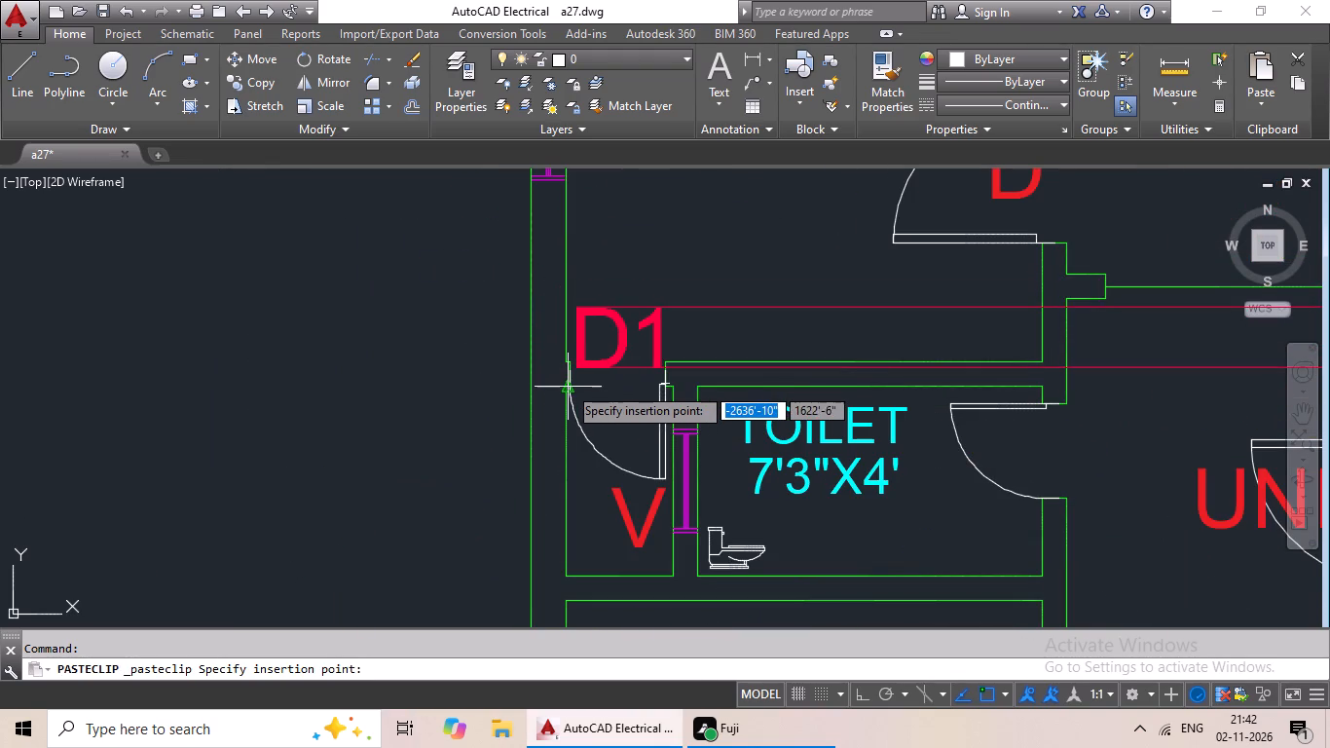
{"action": "left_click", "coordinate": [568, 386]}
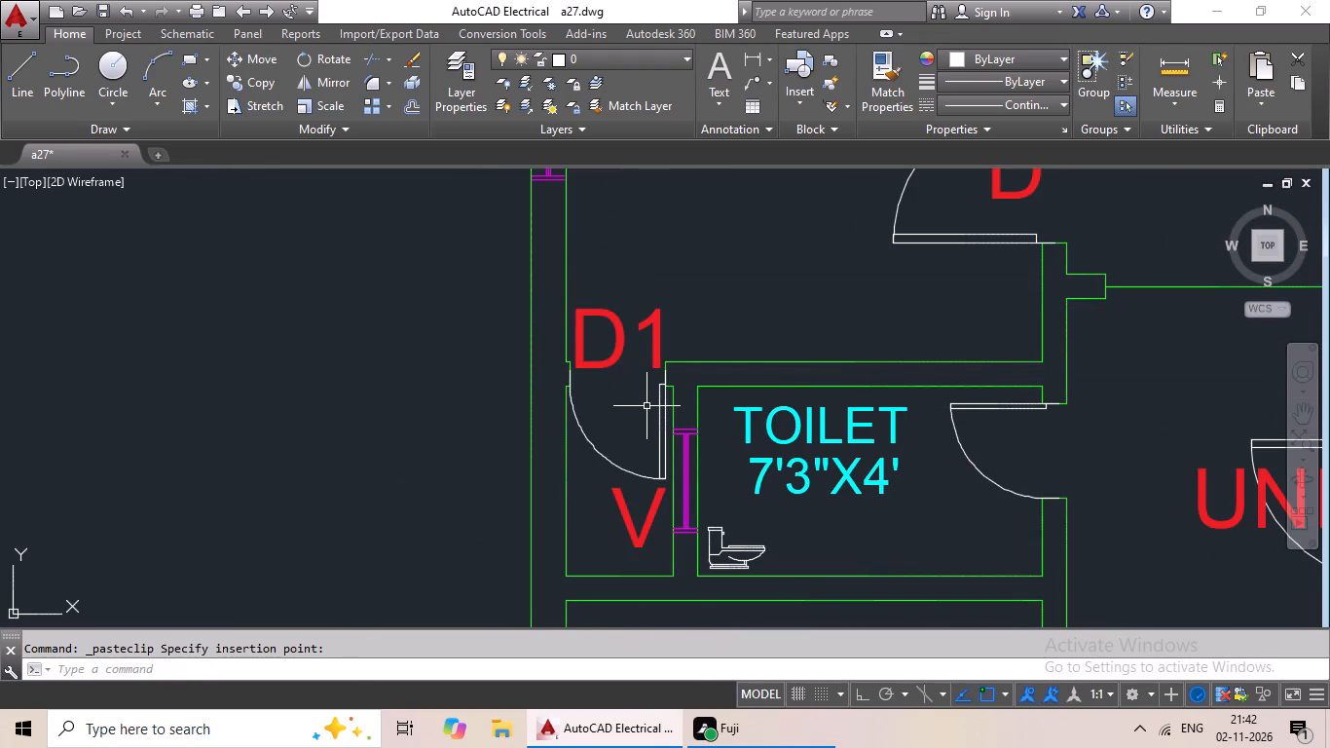
{"action": "key", "text": "ctrl+v"}
{"action": "left_click", "coordinate": [1003, 494]}
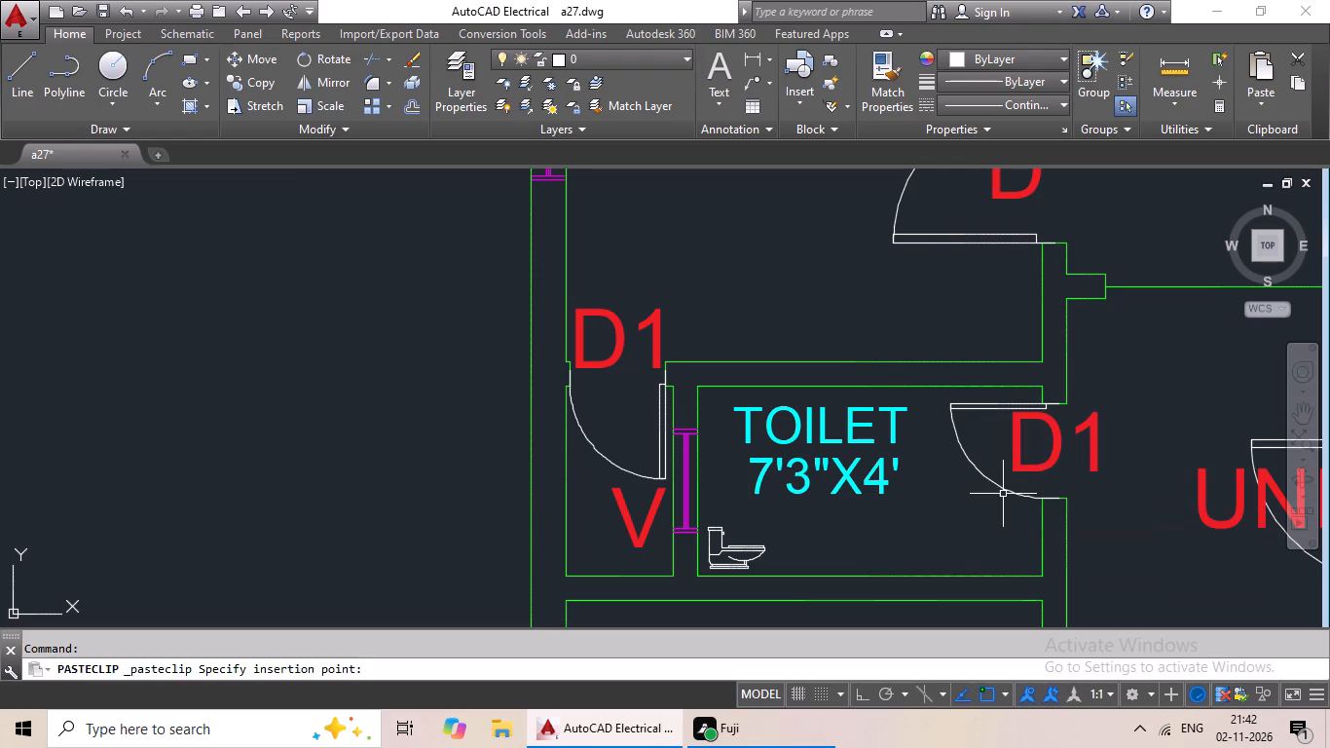
Paste D1 labels at the right-hand 7'3X4' TOILET door and the M.BED door to the narrow space beside that toilet.
{"action": "key", "text": "ctrl+v"}
{"action": "scroll", "coordinate": [1006, 511], "scroll_direction": "down", "scroll_amount": 1}
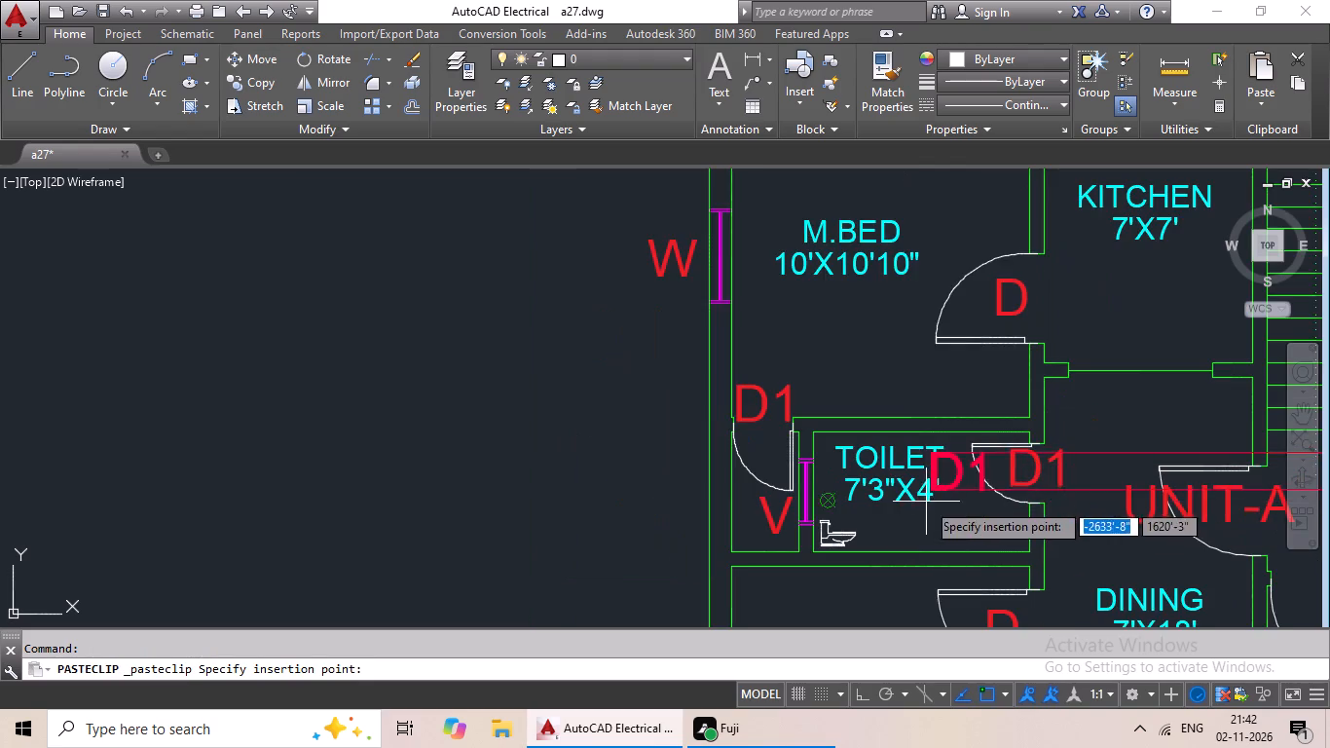
{"action": "middle_click_drag", "start_coordinate": [926, 502], "coordinate": [336, 423]}
{"action": "middle_click_drag", "start_coordinate": [716, 455], "coordinate": [312, 444]}
{"action": "scroll", "coordinate": [746, 398], "scroll_direction": "up", "scroll_amount": 3}
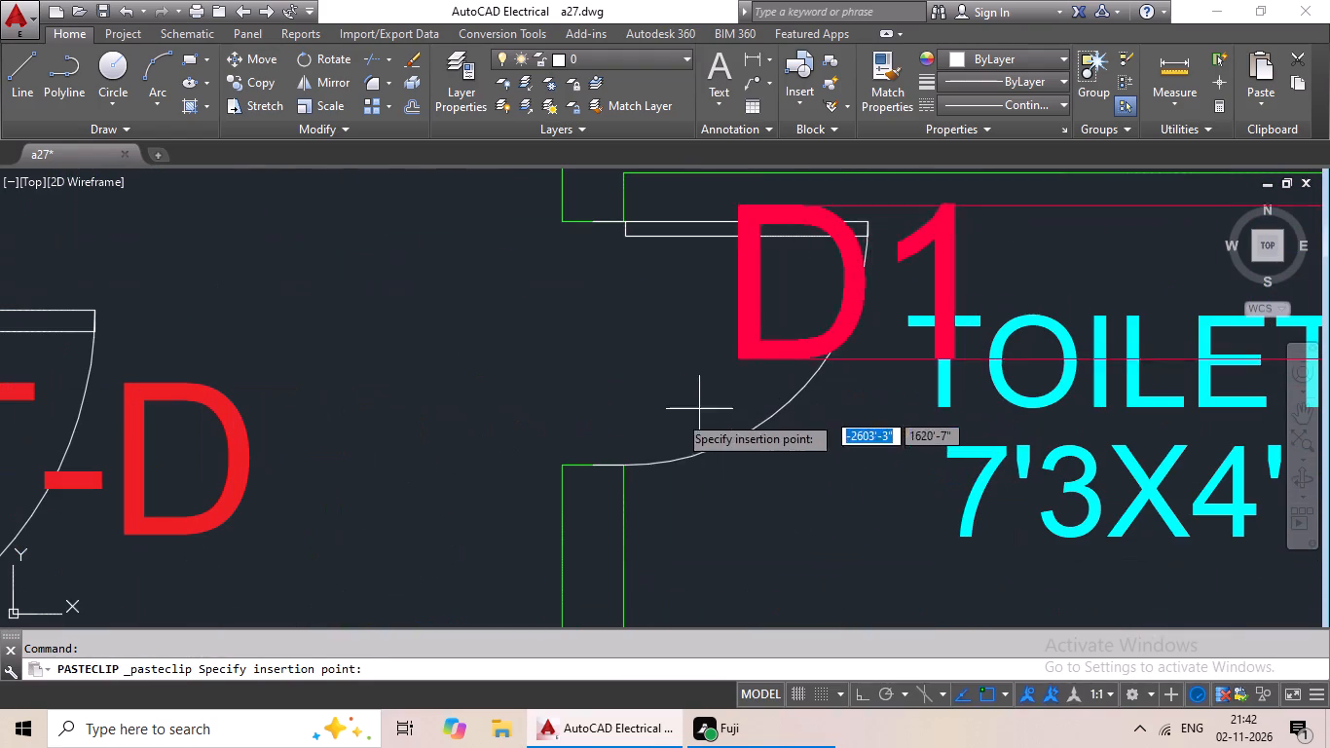
{"action": "left_click", "coordinate": [508, 448]}
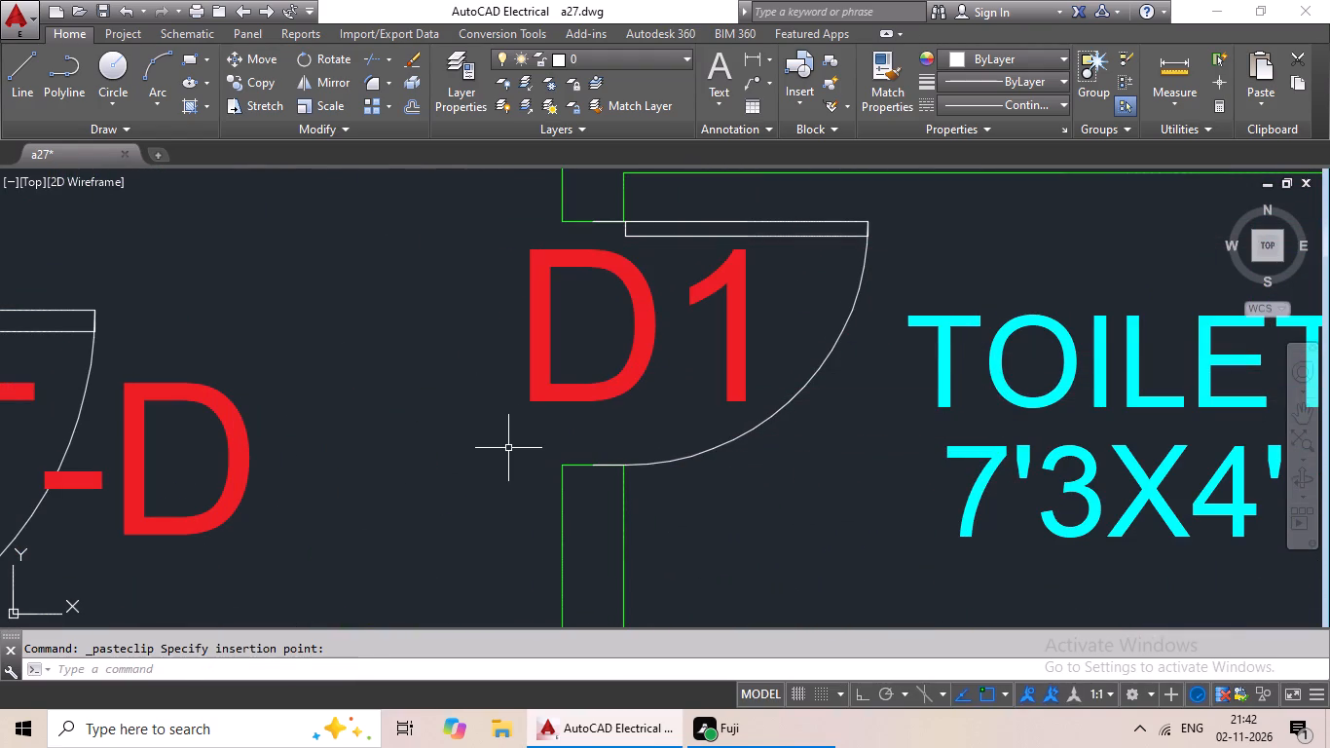
{"action": "key", "text": "ctrl+v"}
{"action": "scroll", "coordinate": [614, 444], "scroll_direction": "down", "scroll_amount": 2, "text": "ctrl"}
{"action": "middle_click_drag", "start_coordinate": [666, 441], "coordinate": [390, 483]}
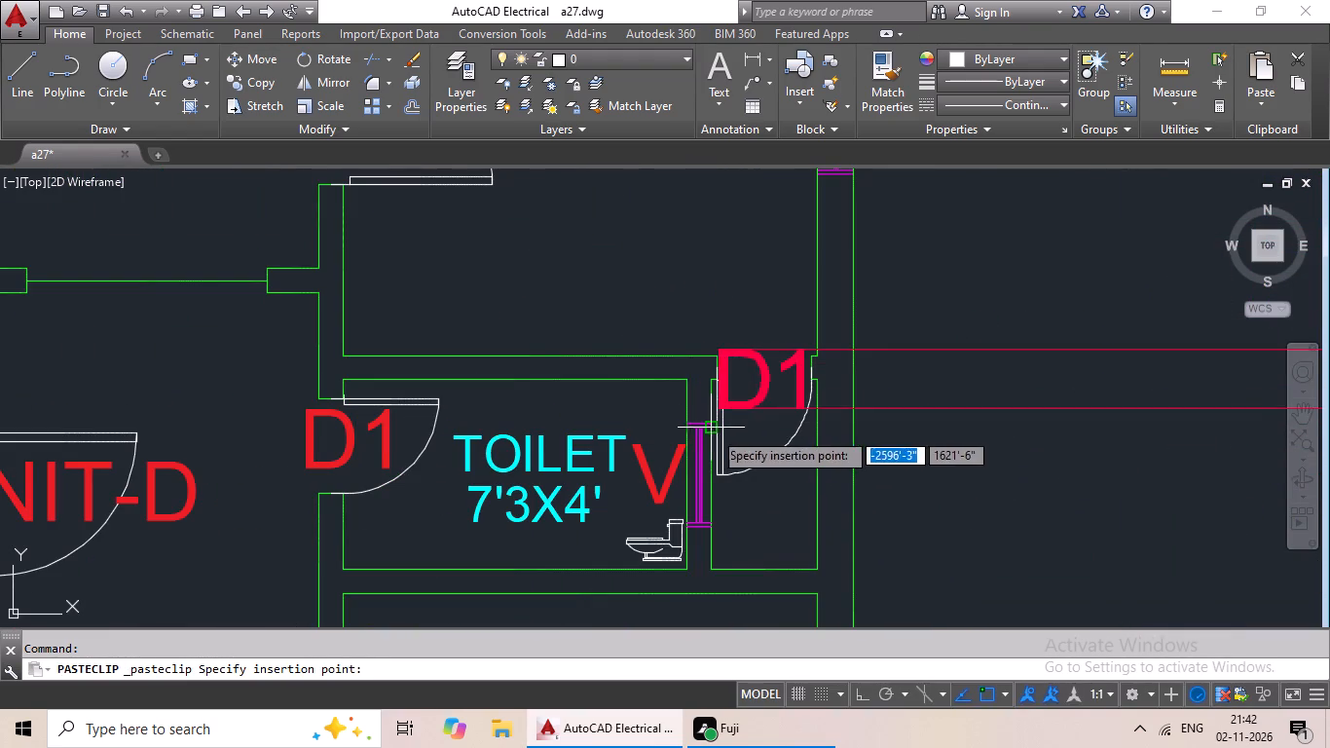
{"action": "left_click", "coordinate": [714, 378]}
Paste a D1 label at the left-hand 7'X4' TOILET door beside LIVING/DINING.
{"action": "key", "text": "ctrl+v"}
{"action": "middle_click_drag", "start_coordinate": [695, 425], "coordinate": [661, 263]}
{"action": "middle_click_drag", "start_coordinate": [599, 477], "coordinate": [631, 243]}
{"action": "scroll", "coordinate": [631, 240], "scroll_direction": "down", "scroll_amount": 2}
{"action": "middle_click_drag", "start_coordinate": [573, 409], "coordinate": [614, 350]}
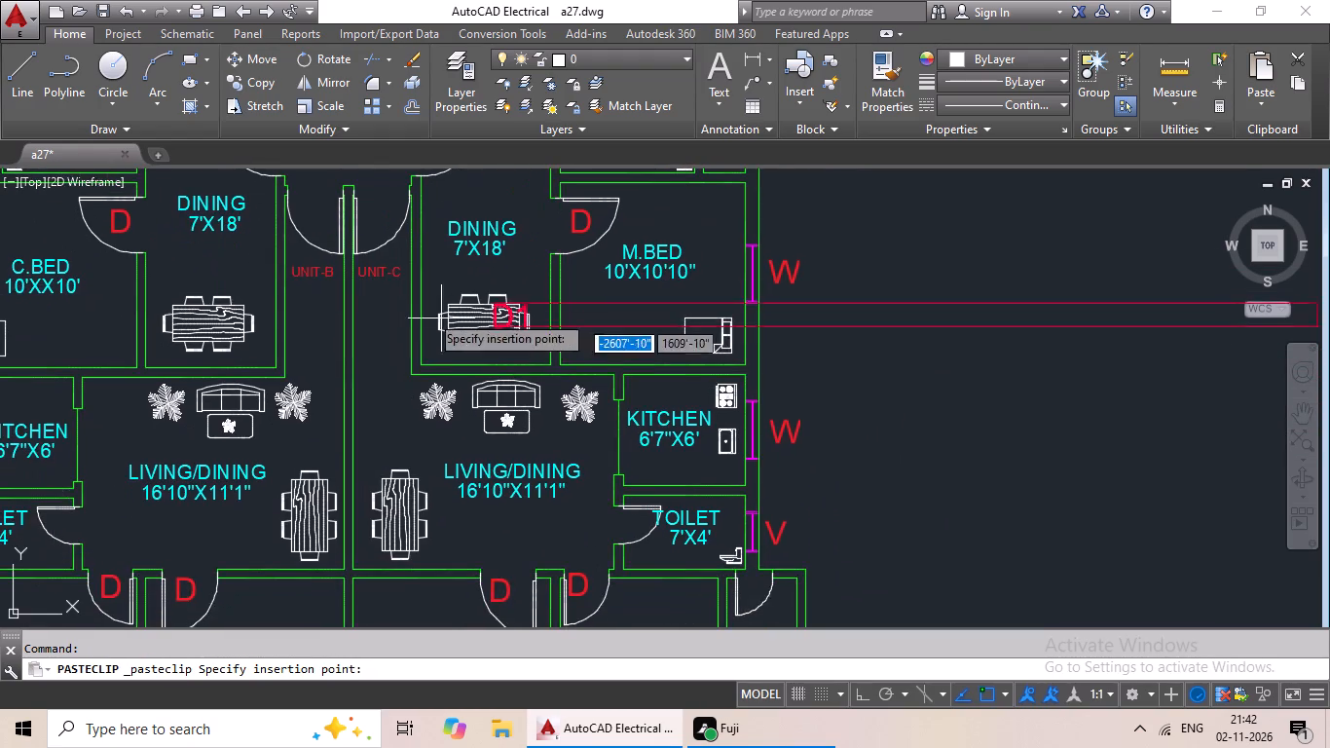
{"action": "middle_click_drag", "start_coordinate": [426, 312], "coordinate": [466, 394]}
{"action": "middle_click_drag", "start_coordinate": [447, 397], "coordinate": [523, 331]}
{"action": "middle_click_drag", "start_coordinate": [390, 388], "coordinate": [465, 413]}
{"action": "middle_click_drag", "start_coordinate": [468, 393], "coordinate": [467, 375]}
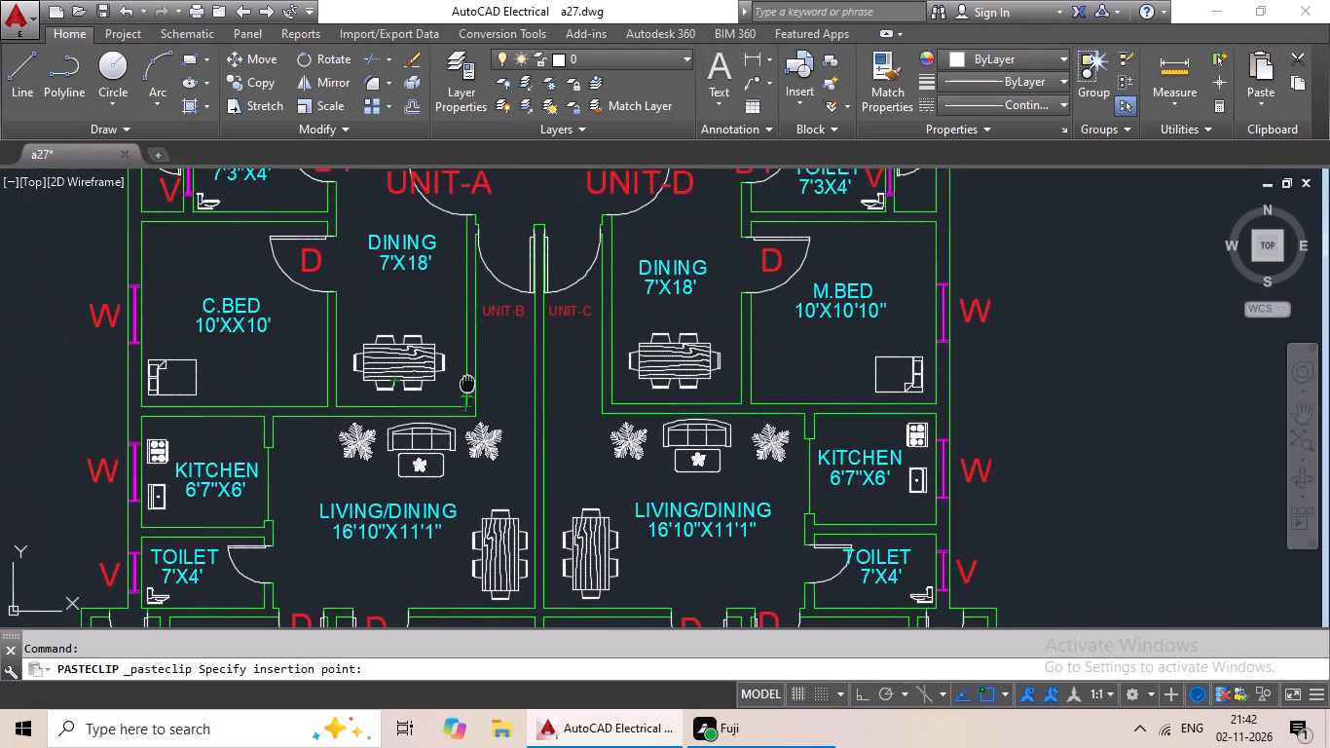
{"action": "middle_click_drag", "start_coordinate": [467, 375], "coordinate": [472, 271]}
{"action": "scroll", "coordinate": [252, 441], "scroll_direction": "up", "scroll_amount": 4}
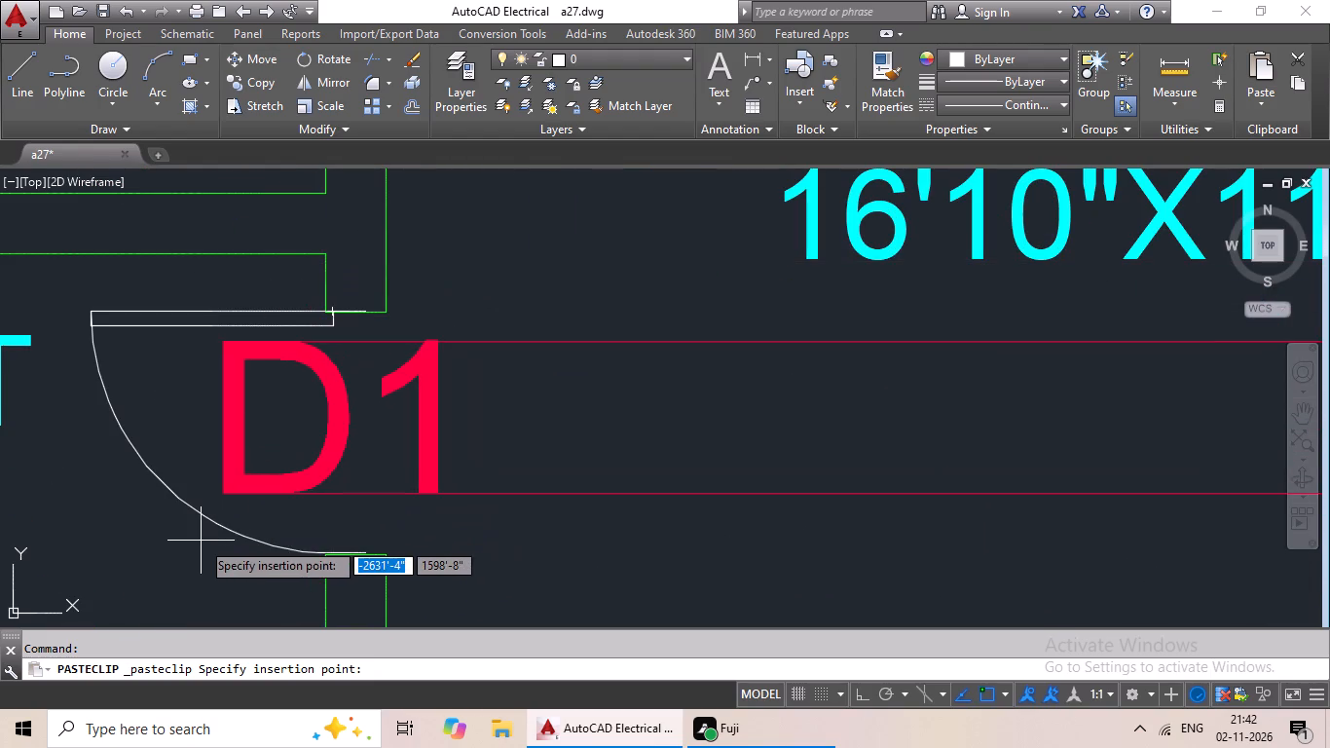
{"action": "left_click", "coordinate": [193, 546]}
Paste a D1 label at the right-hand 7'X4' TOILET door beside LIVING/DINING.
{"action": "key", "text": "ctrl+v"}
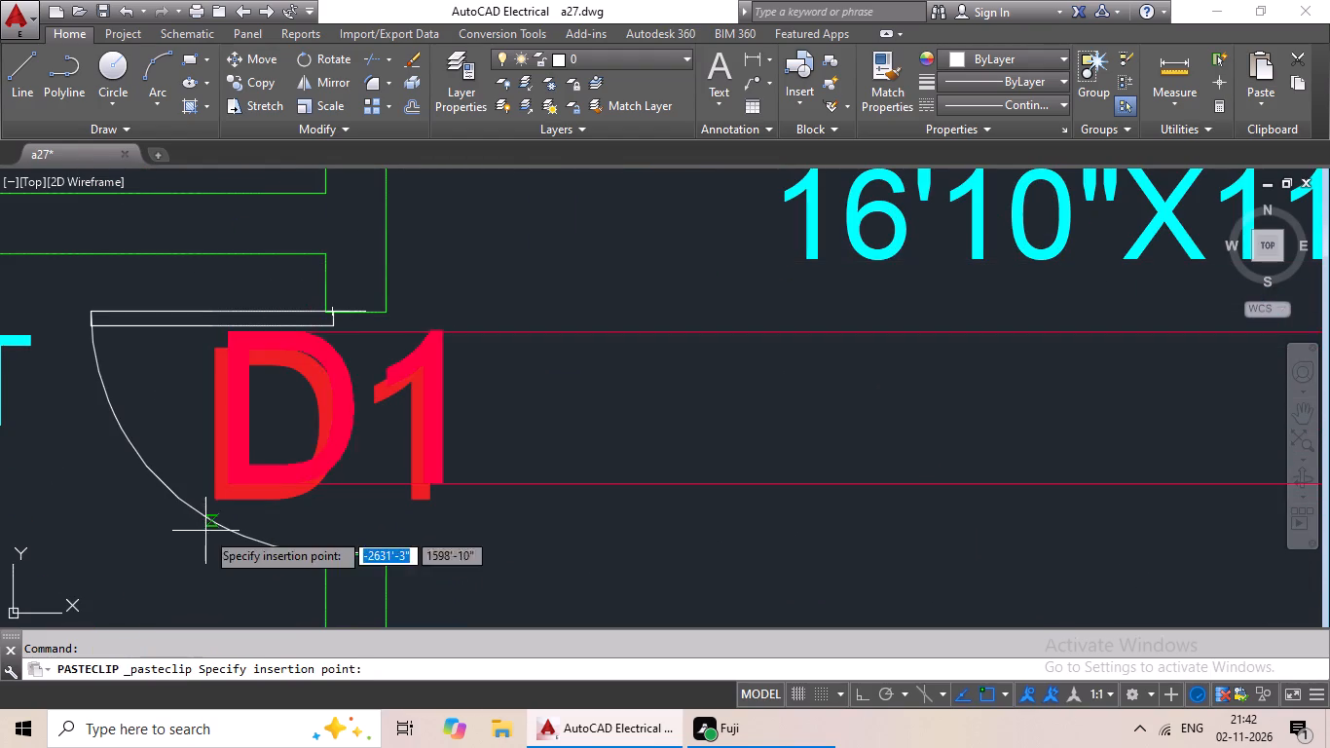
{"action": "scroll", "coordinate": [483, 473], "scroll_direction": "down", "scroll_amount": 2, "text": "ctrl"}
{"action": "scroll", "coordinate": [538, 492], "scroll_direction": "down", "scroll_amount": 2}
{"action": "middle_click_drag", "start_coordinate": [604, 508], "coordinate": [287, 443]}
{"action": "scroll", "coordinate": [711, 447], "scroll_direction": "up", "scroll_amount": 2}
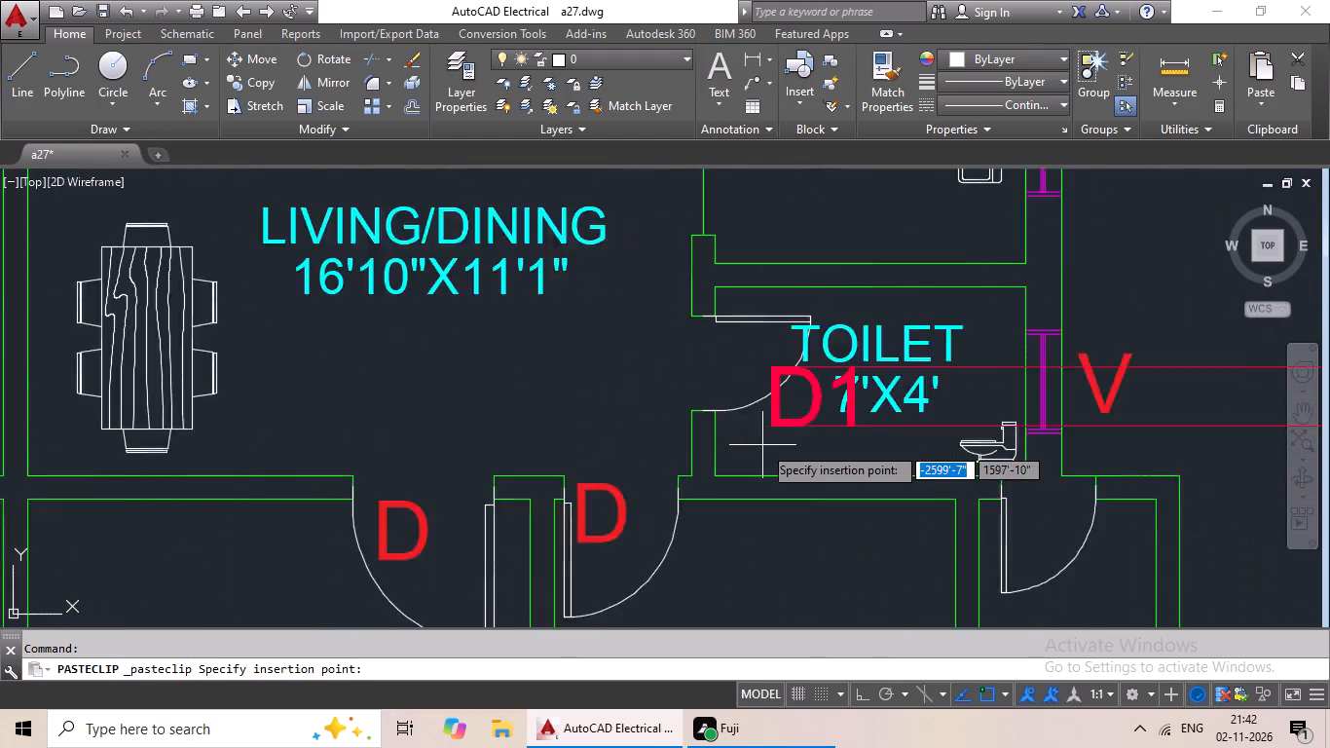
{"action": "scroll", "coordinate": [762, 445], "scroll_direction": "up", "scroll_amount": 1}
{"action": "left_click", "coordinate": [608, 388]}
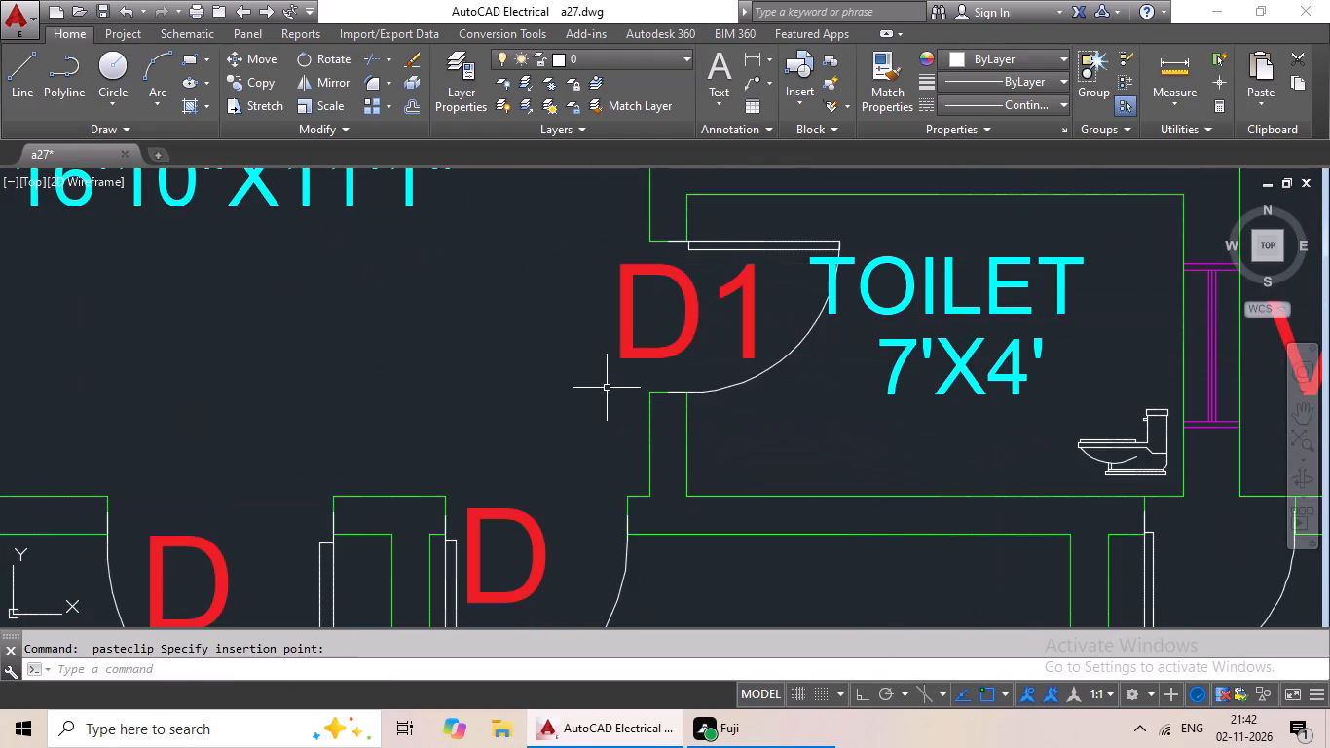
Paste a D1 label at the door to the narrow space beside the lower right-hand 10'X11' M.BED.
{"action": "key", "text": "ctrl+v"}
{"action": "scroll", "coordinate": [677, 410], "scroll_direction": "down", "scroll_amount": 2, "text": "ctrl"}
{"action": "middle_click_drag", "start_coordinate": [692, 452], "coordinate": [499, 382]}
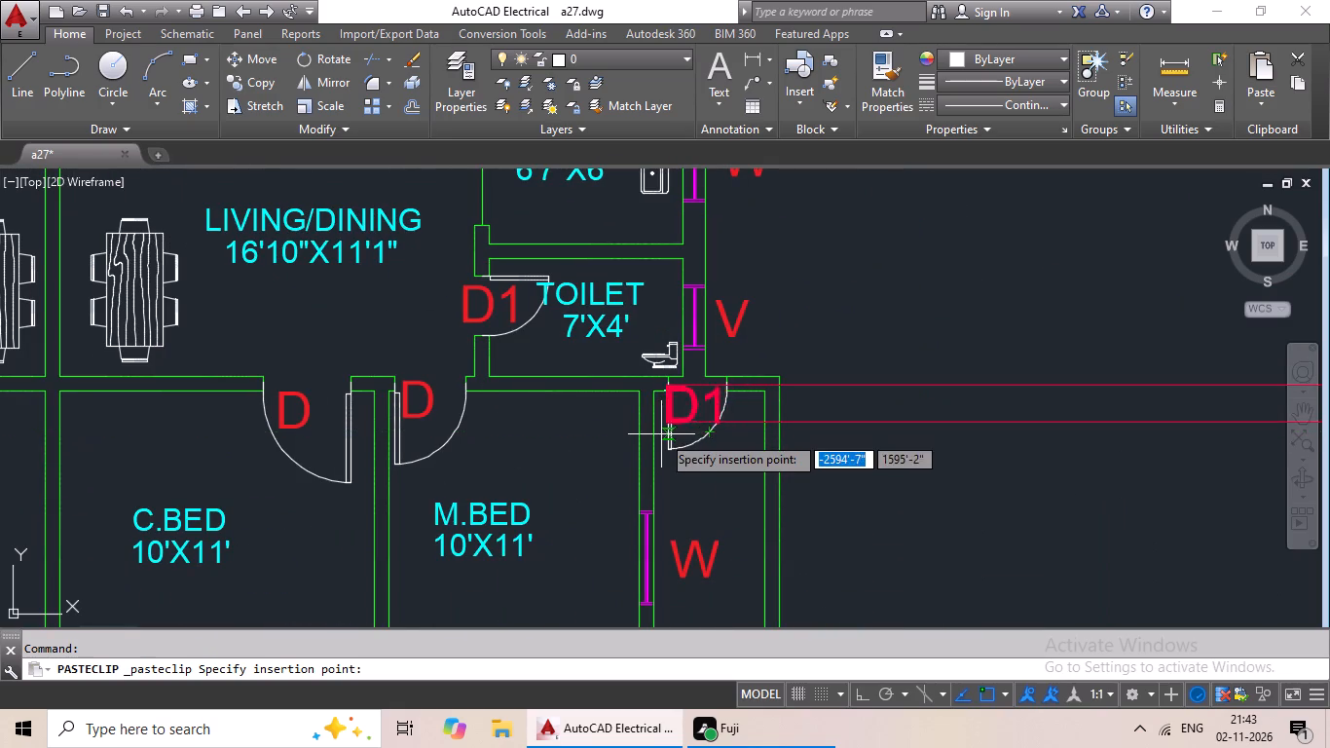
{"action": "scroll", "coordinate": [679, 436], "scroll_direction": "up", "scroll_amount": 3}
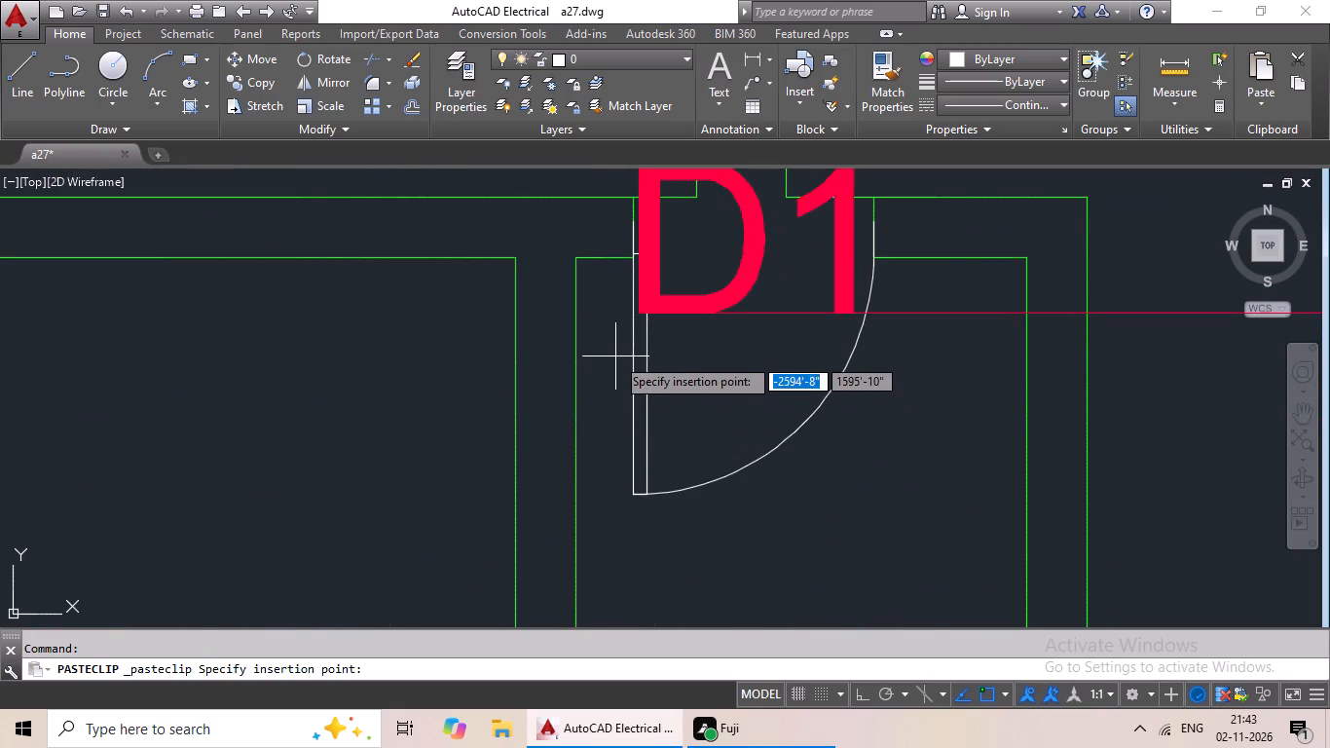
{"action": "left_click", "coordinate": [613, 355]}
Paste a D1 label at the door to the narrow space beside the lower left-hand 10'X11' M.BED.
{"action": "scroll", "coordinate": [752, 390], "scroll_direction": "down", "scroll_amount": 4}
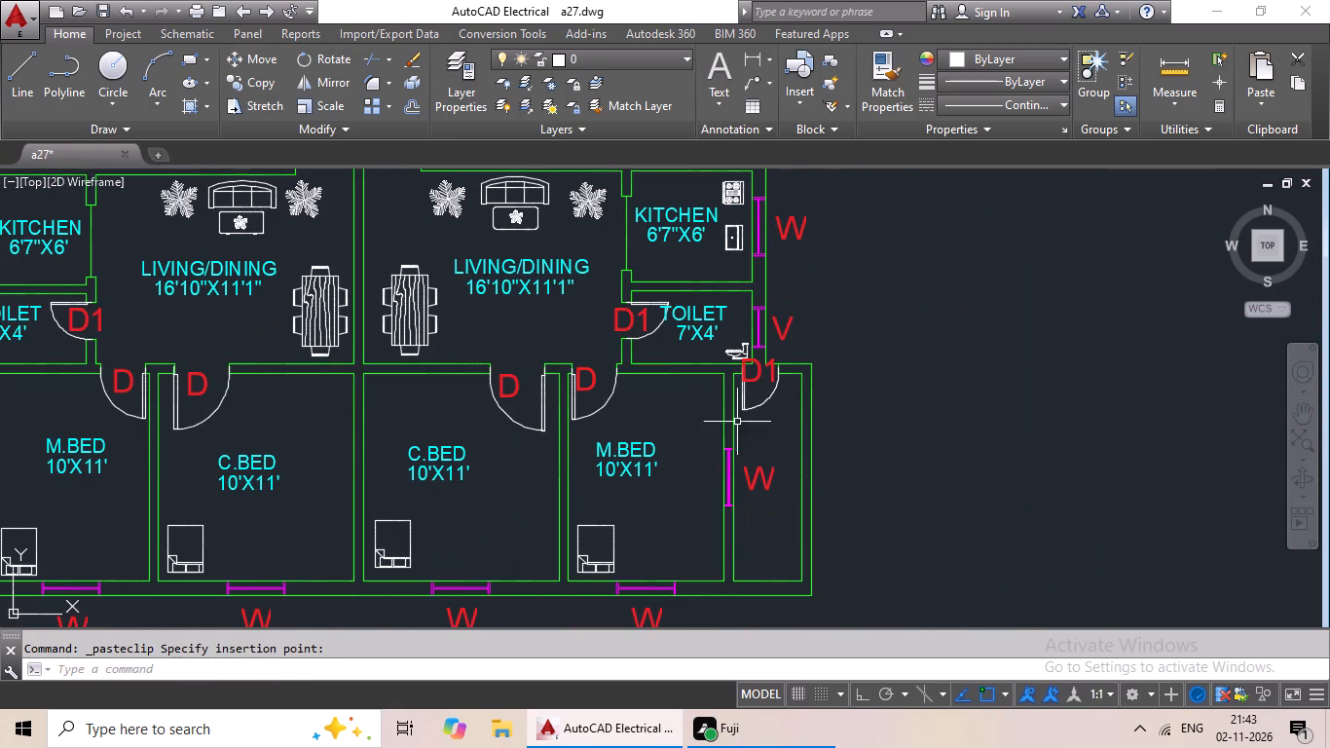
{"action": "scroll", "coordinate": [727, 387], "scroll_direction": "up", "scroll_amount": 3}
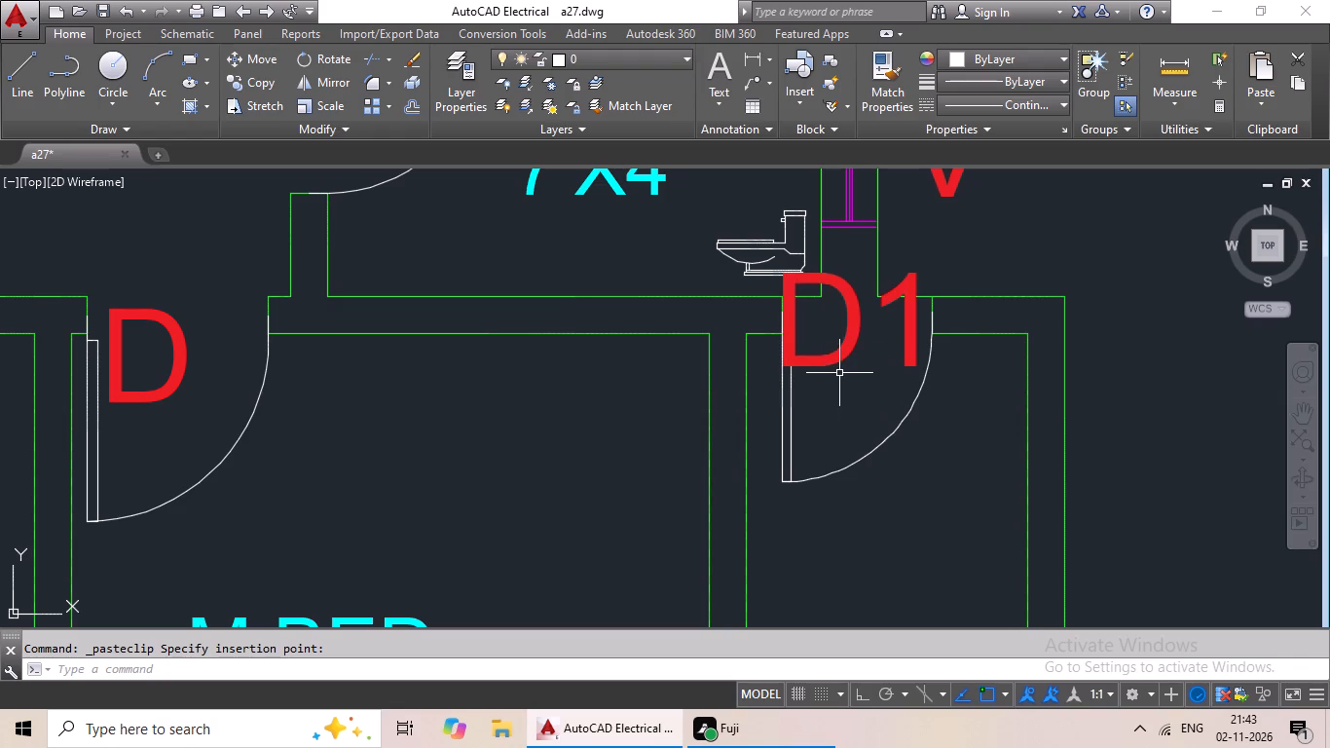
{"action": "key", "text": "ctrl+v"}
{"action": "scroll", "coordinate": [771, 382], "scroll_direction": "down", "scroll_amount": 2}
{"action": "middle_click_drag", "start_coordinate": [546, 436], "coordinate": [882, 352]}
{"action": "middle_click_drag", "start_coordinate": [566, 418], "coordinate": [900, 419]}
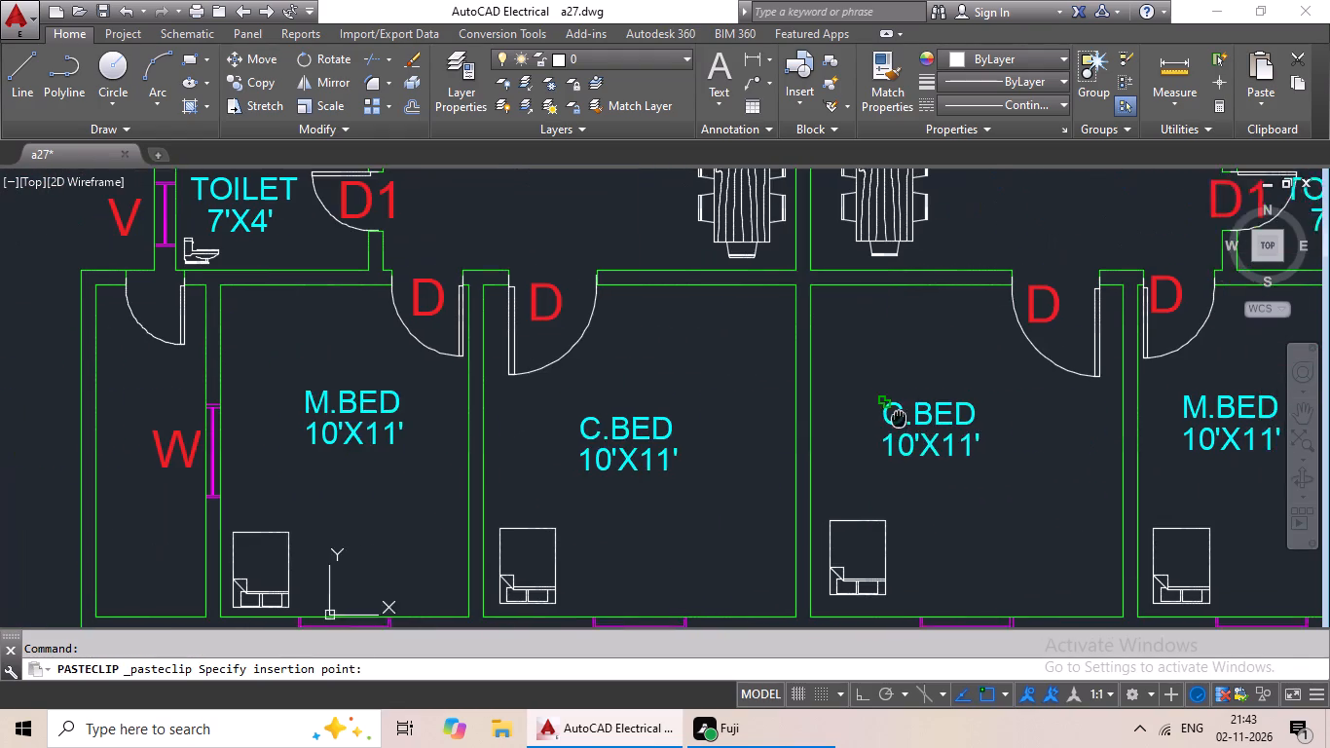
{"action": "middle_click_drag", "start_coordinate": [900, 419], "coordinate": [909, 417]}
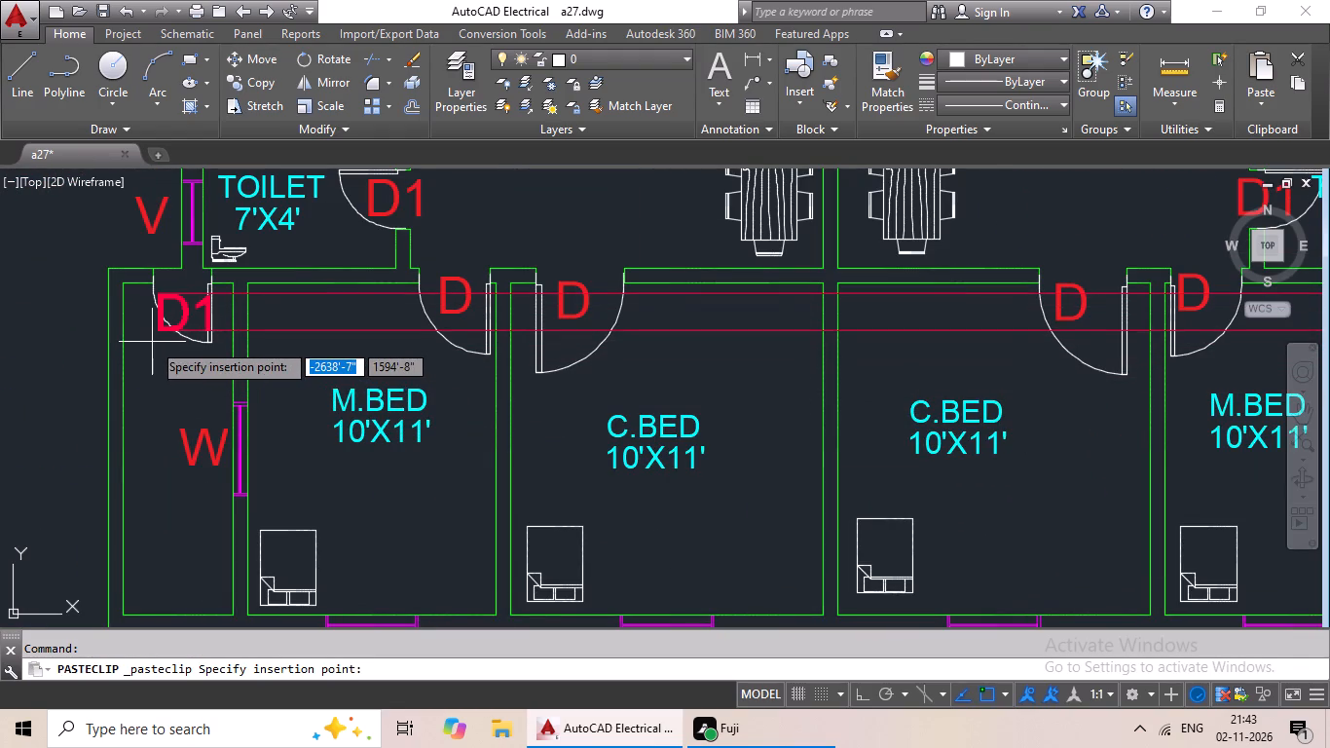
{"action": "left_click", "coordinate": [152, 342]}
Move the D1 label at the lower right-hand narrow space door down into the door swing.
{"action": "scroll", "coordinate": [527, 357], "scroll_direction": "down", "scroll_amount": 2}
{"action": "middle_click_drag", "start_coordinate": [655, 428], "coordinate": [270, 421]}
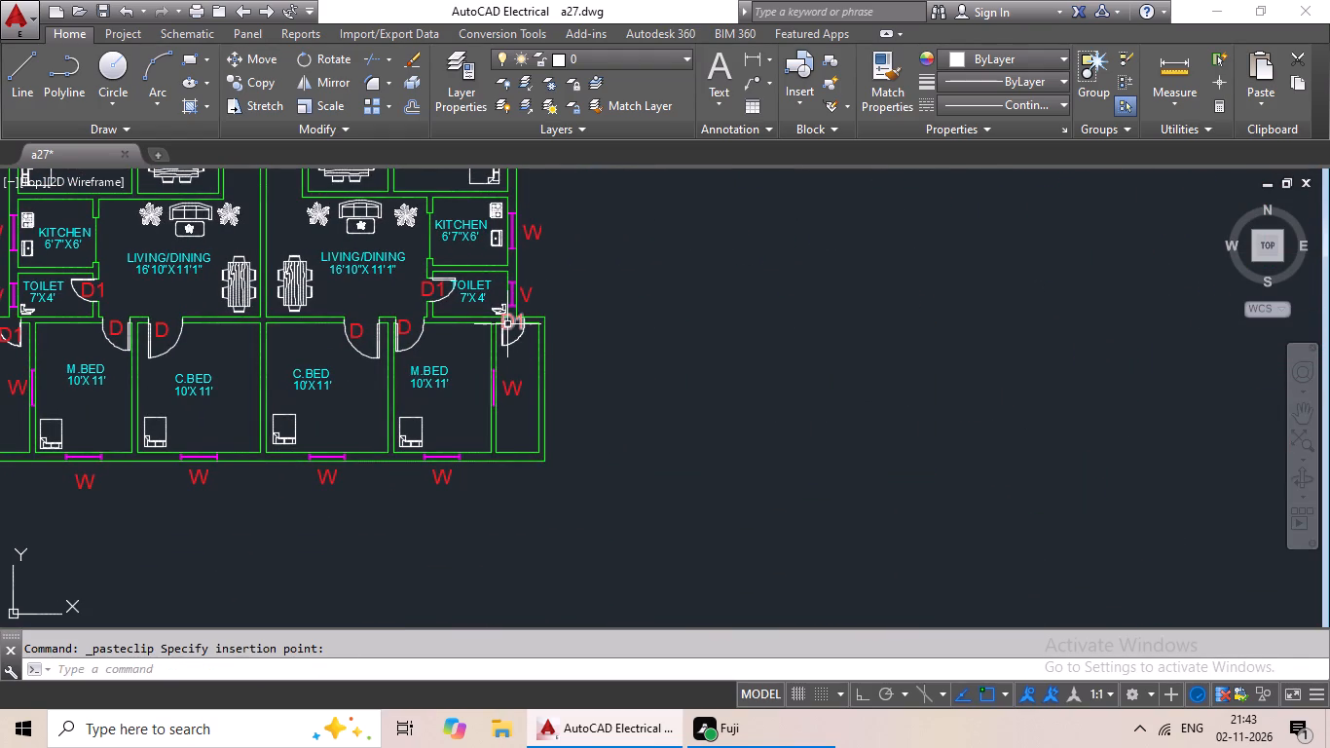
{"action": "left_click", "coordinate": [507, 324]}
{"action": "left_click", "coordinate": [250, 51]}
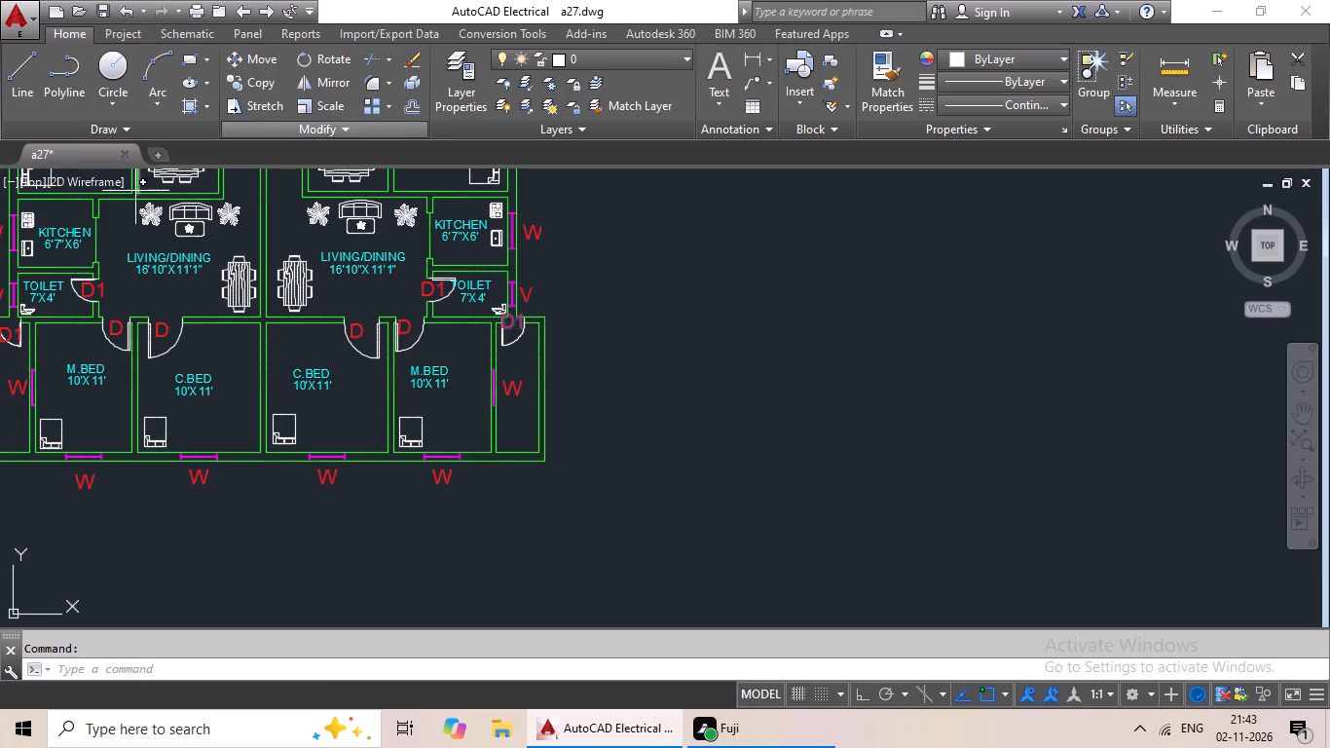
{"action": "left_click_drag", "start_coordinate": [508, 325], "coordinate": [507, 349]}
{"action": "left_click", "coordinate": [505, 346]}
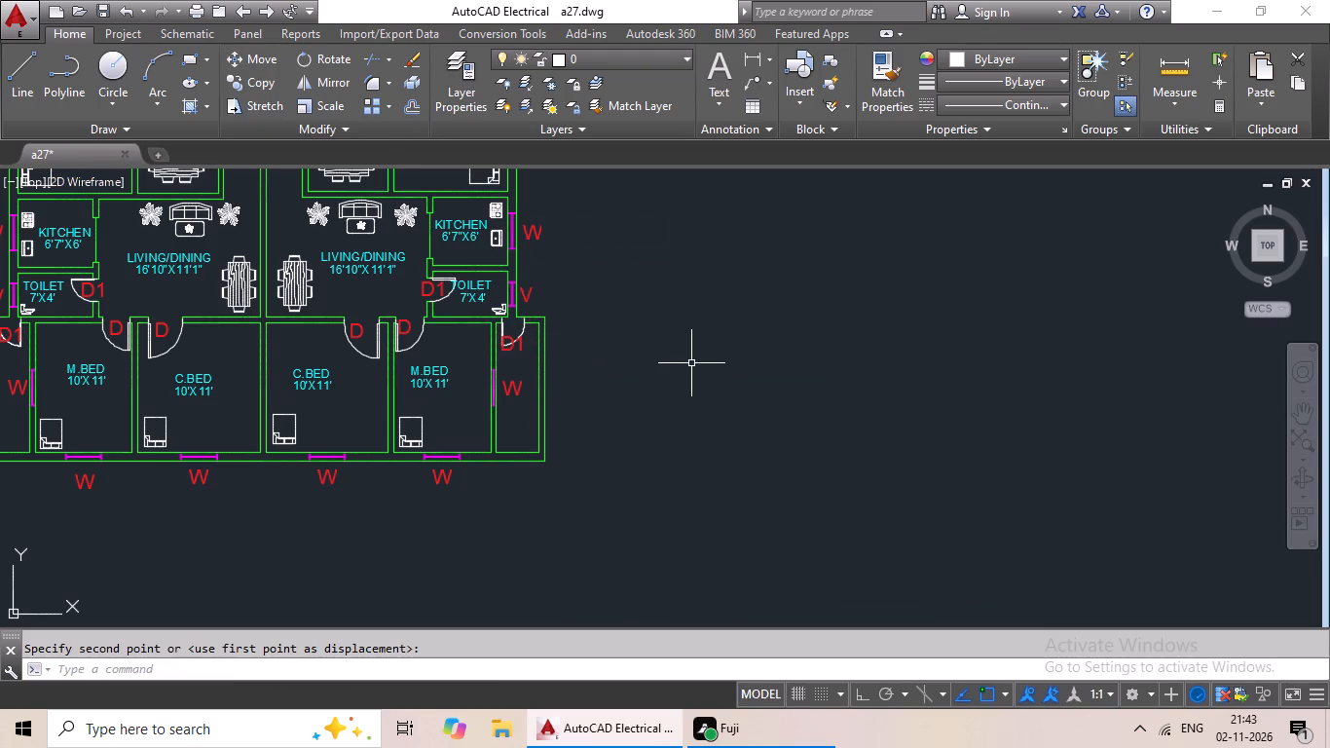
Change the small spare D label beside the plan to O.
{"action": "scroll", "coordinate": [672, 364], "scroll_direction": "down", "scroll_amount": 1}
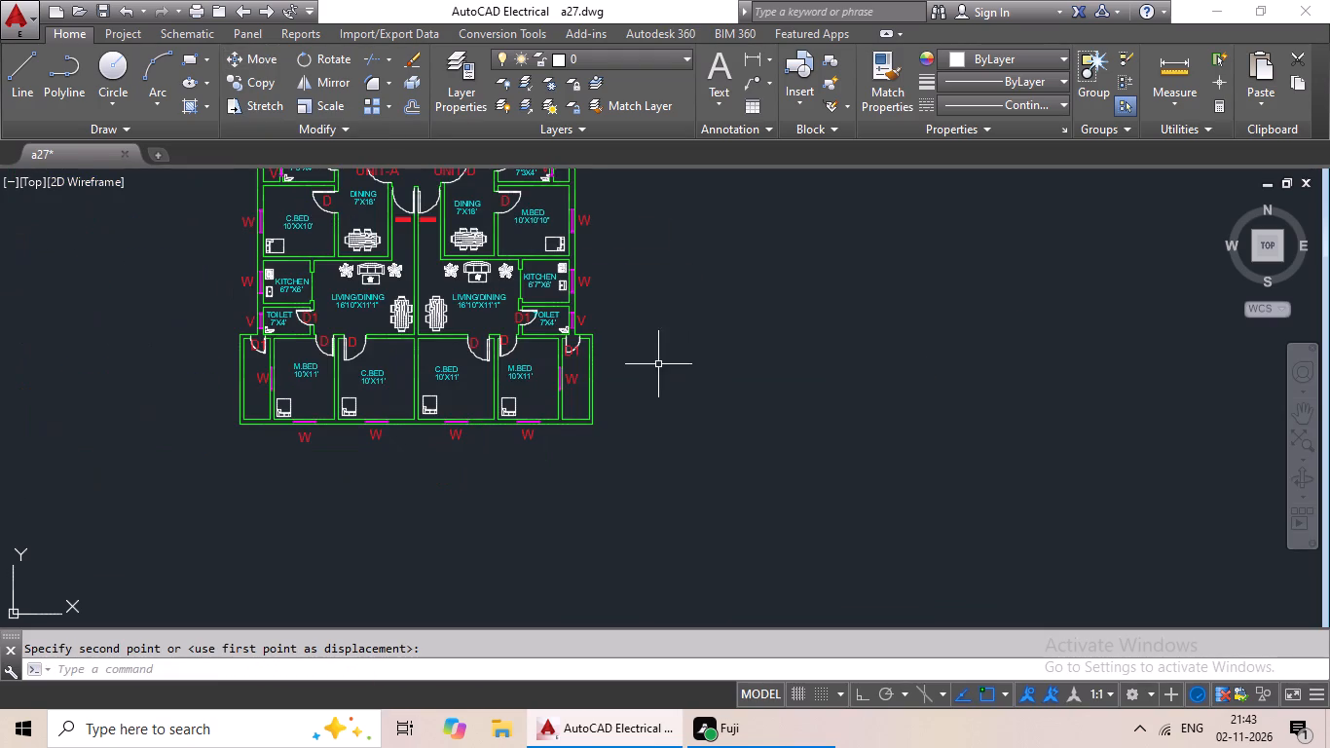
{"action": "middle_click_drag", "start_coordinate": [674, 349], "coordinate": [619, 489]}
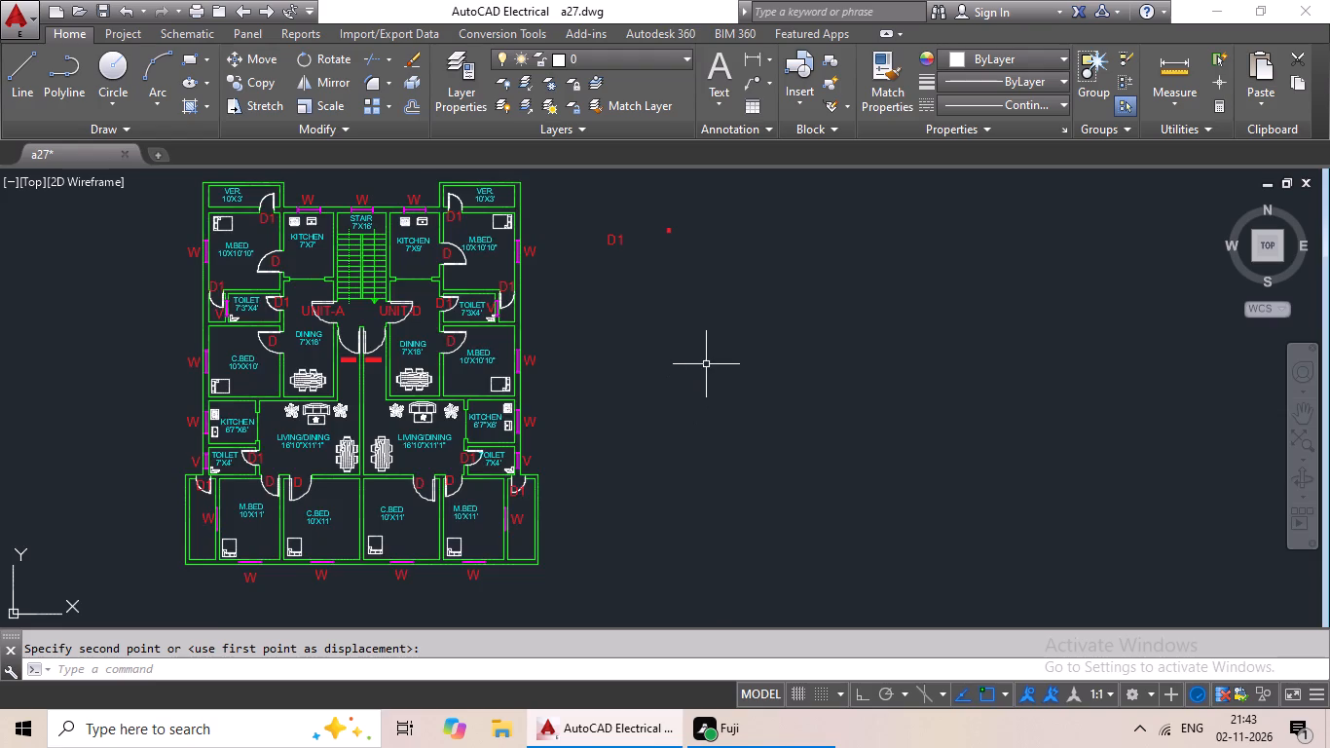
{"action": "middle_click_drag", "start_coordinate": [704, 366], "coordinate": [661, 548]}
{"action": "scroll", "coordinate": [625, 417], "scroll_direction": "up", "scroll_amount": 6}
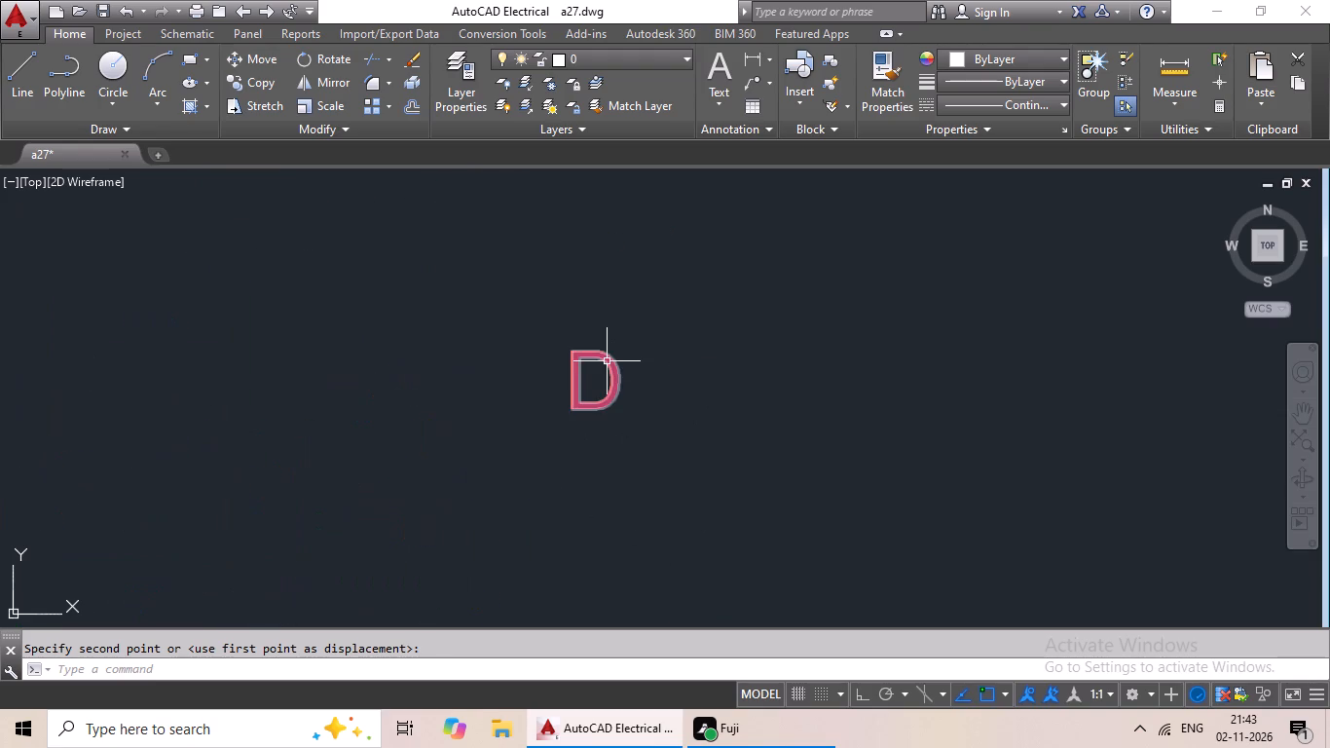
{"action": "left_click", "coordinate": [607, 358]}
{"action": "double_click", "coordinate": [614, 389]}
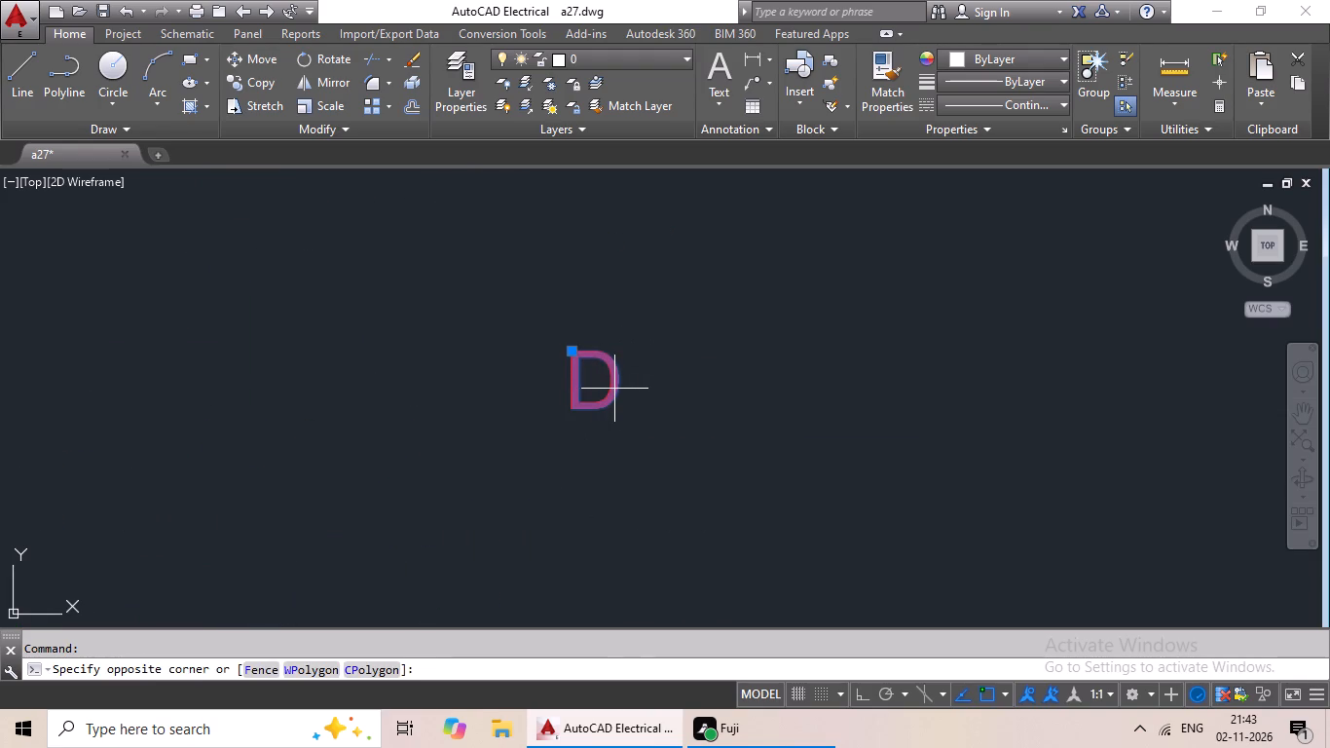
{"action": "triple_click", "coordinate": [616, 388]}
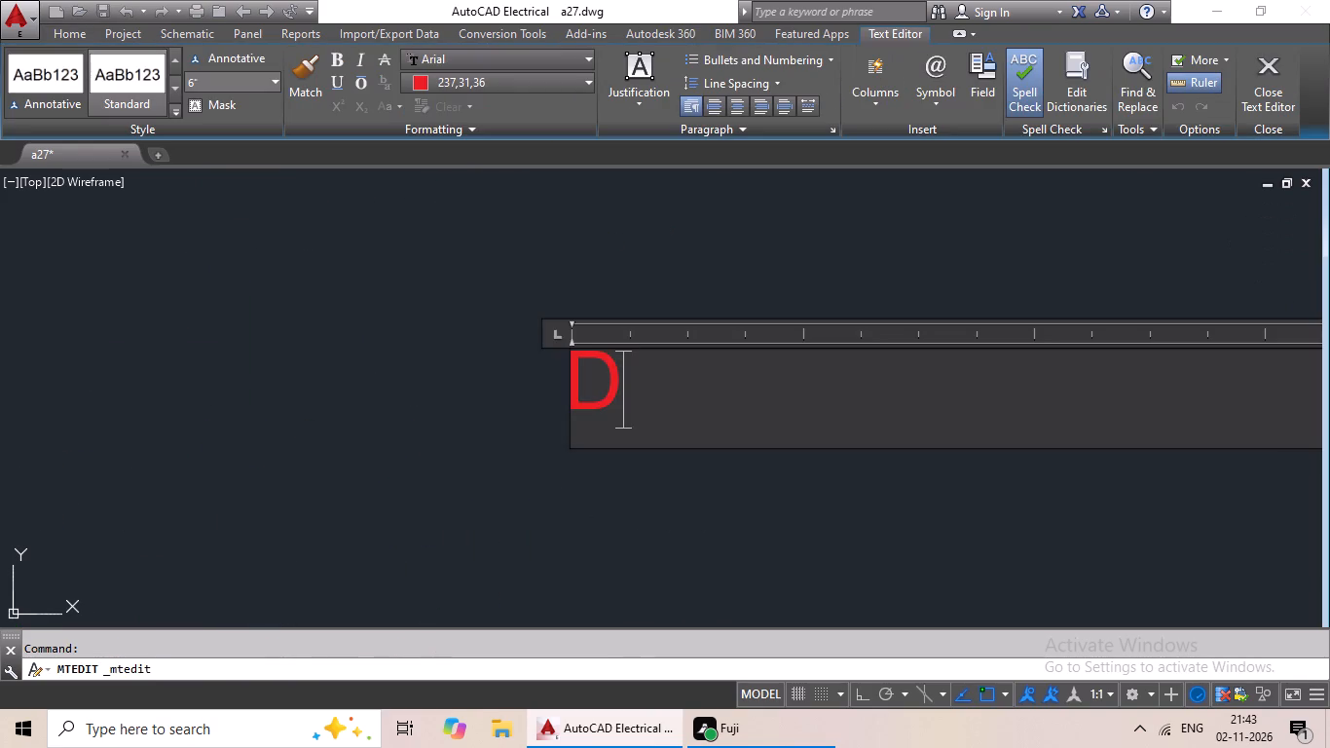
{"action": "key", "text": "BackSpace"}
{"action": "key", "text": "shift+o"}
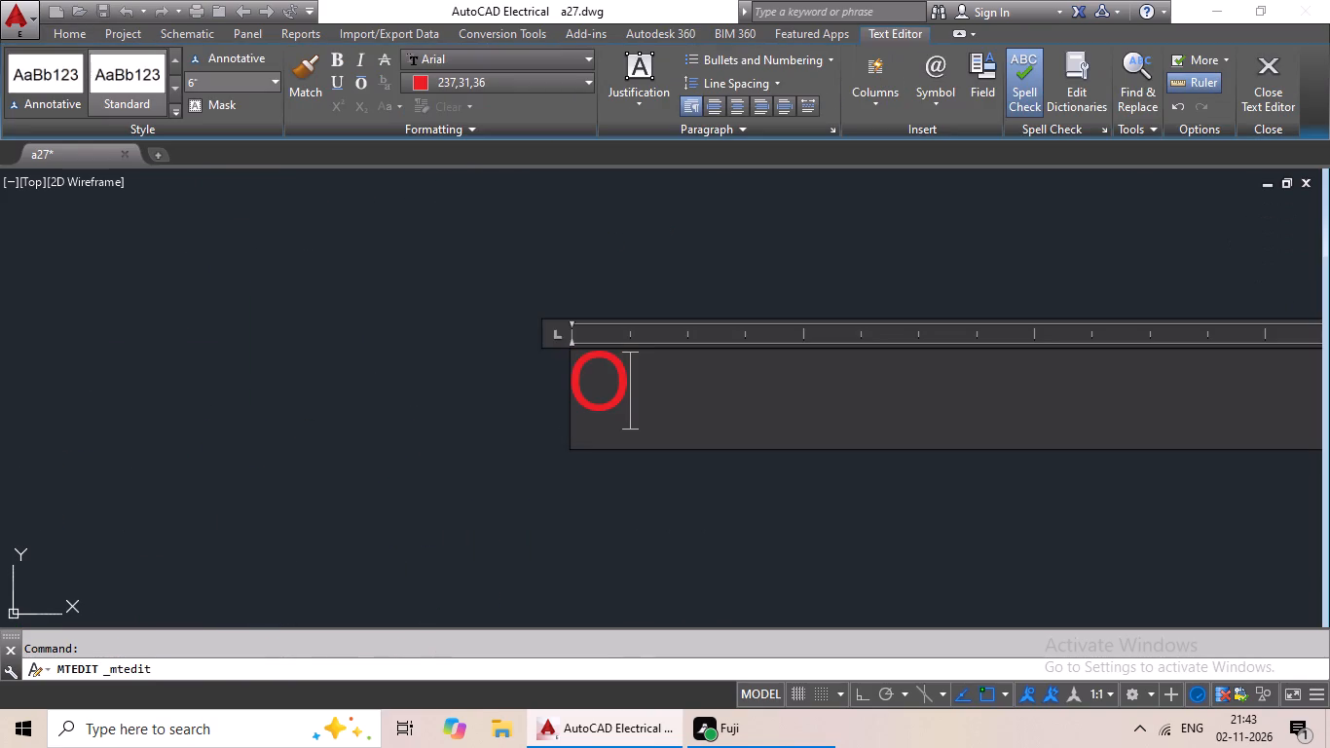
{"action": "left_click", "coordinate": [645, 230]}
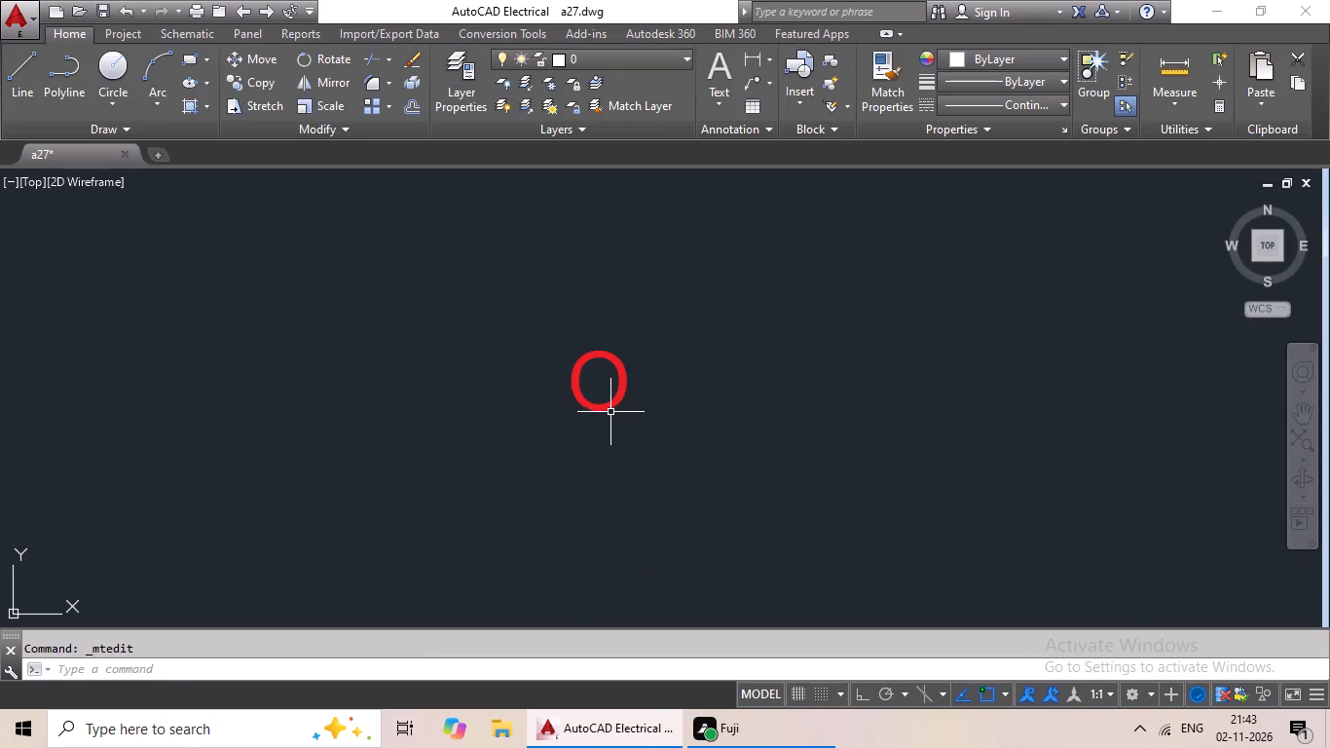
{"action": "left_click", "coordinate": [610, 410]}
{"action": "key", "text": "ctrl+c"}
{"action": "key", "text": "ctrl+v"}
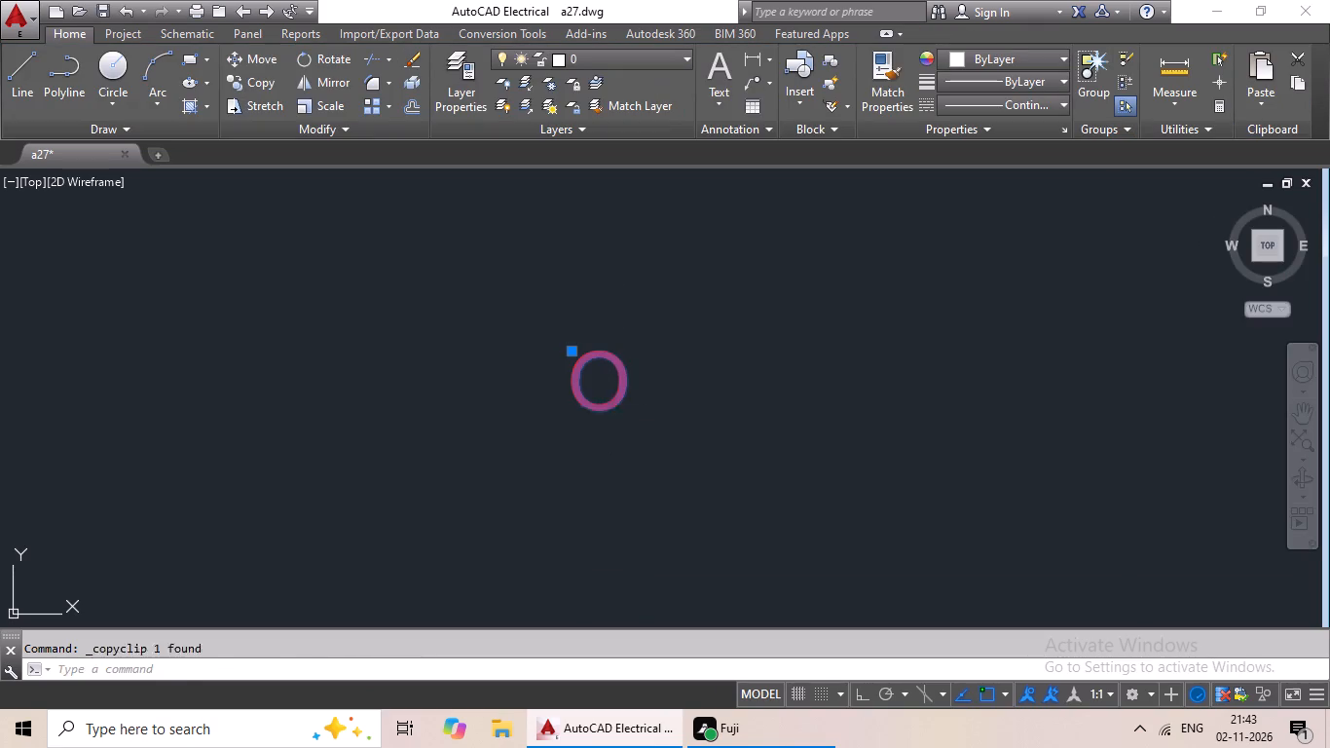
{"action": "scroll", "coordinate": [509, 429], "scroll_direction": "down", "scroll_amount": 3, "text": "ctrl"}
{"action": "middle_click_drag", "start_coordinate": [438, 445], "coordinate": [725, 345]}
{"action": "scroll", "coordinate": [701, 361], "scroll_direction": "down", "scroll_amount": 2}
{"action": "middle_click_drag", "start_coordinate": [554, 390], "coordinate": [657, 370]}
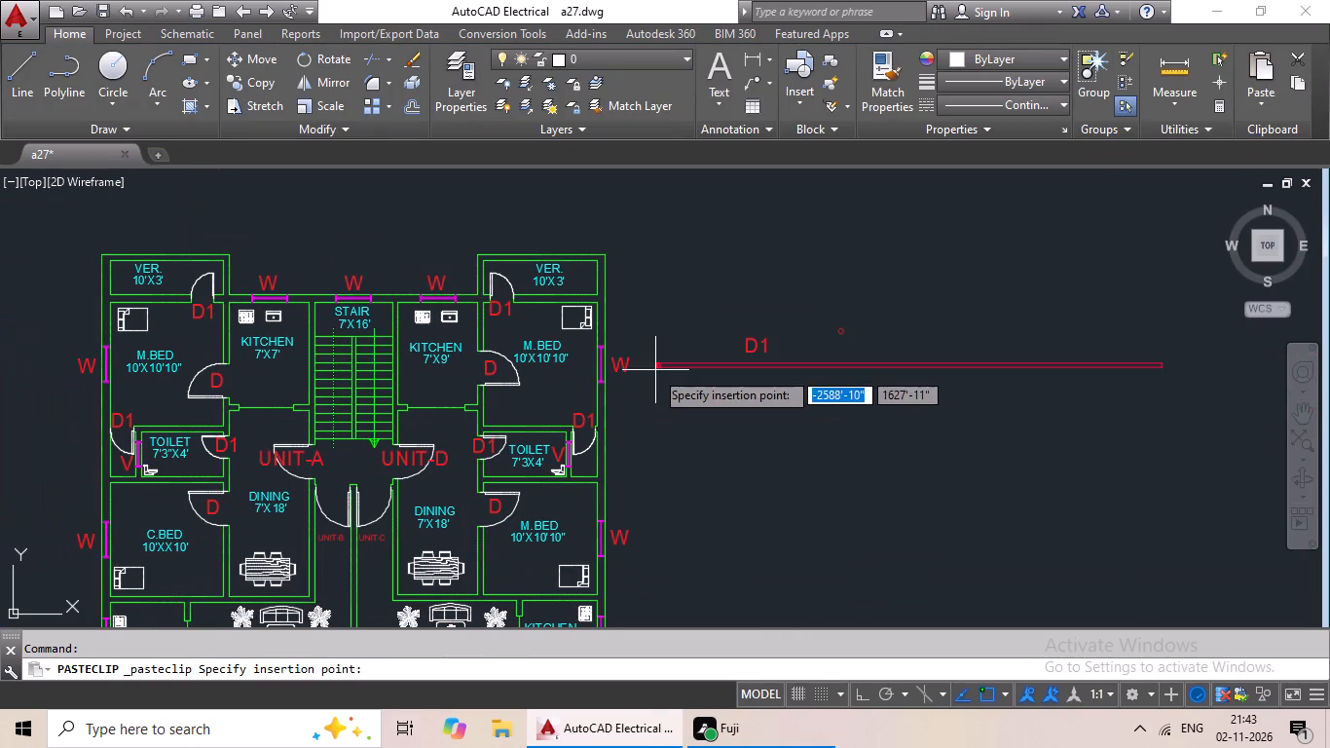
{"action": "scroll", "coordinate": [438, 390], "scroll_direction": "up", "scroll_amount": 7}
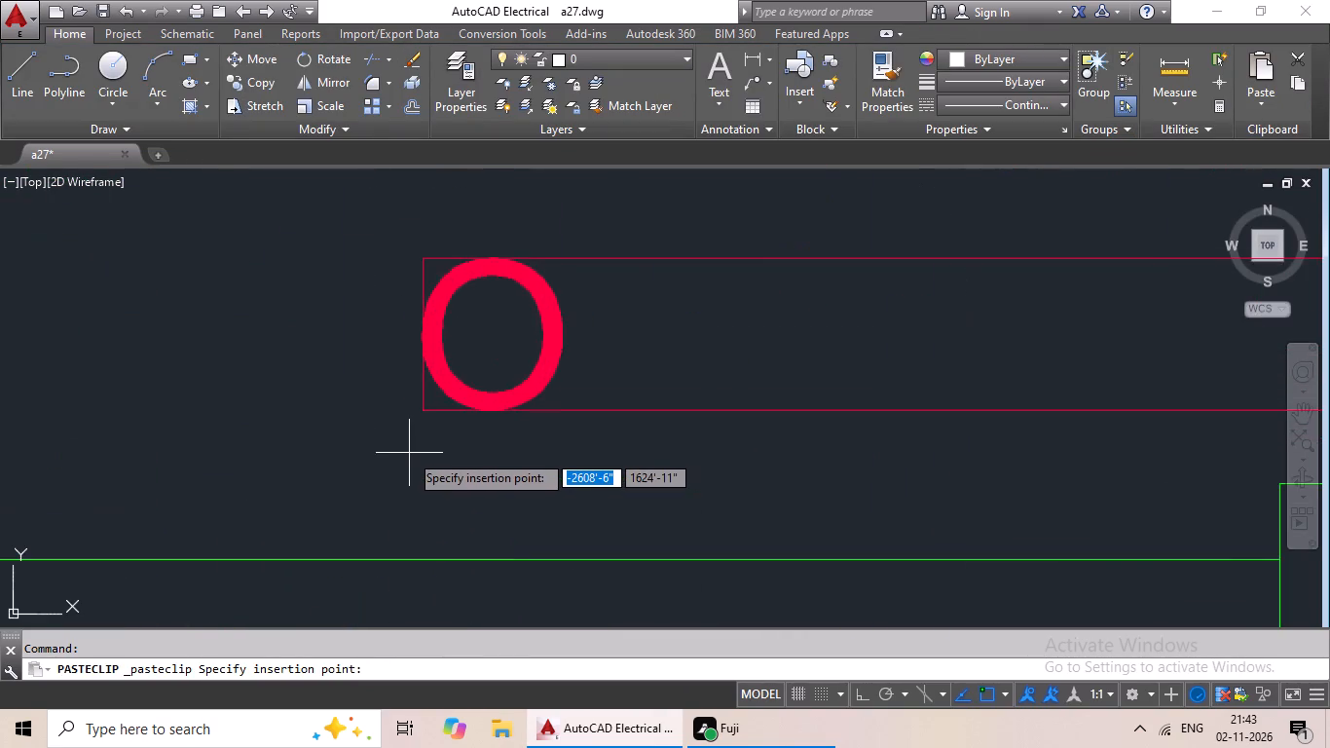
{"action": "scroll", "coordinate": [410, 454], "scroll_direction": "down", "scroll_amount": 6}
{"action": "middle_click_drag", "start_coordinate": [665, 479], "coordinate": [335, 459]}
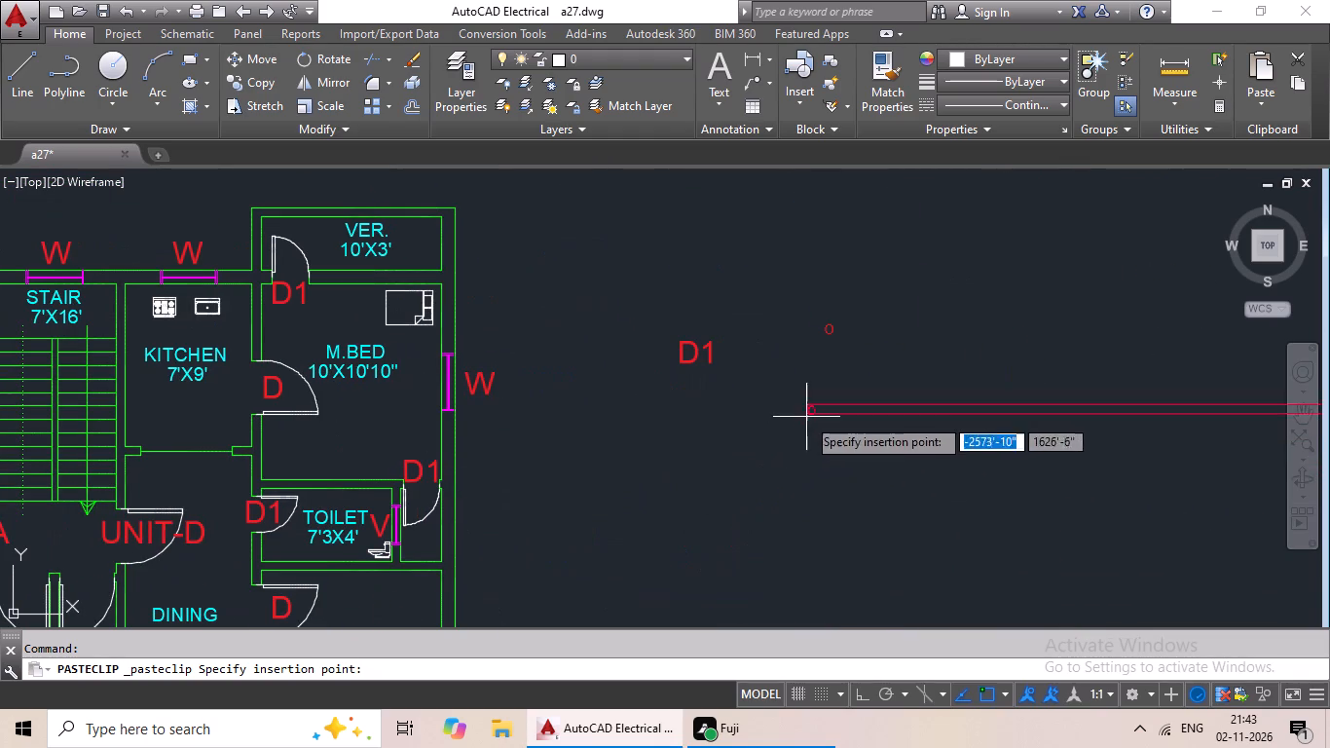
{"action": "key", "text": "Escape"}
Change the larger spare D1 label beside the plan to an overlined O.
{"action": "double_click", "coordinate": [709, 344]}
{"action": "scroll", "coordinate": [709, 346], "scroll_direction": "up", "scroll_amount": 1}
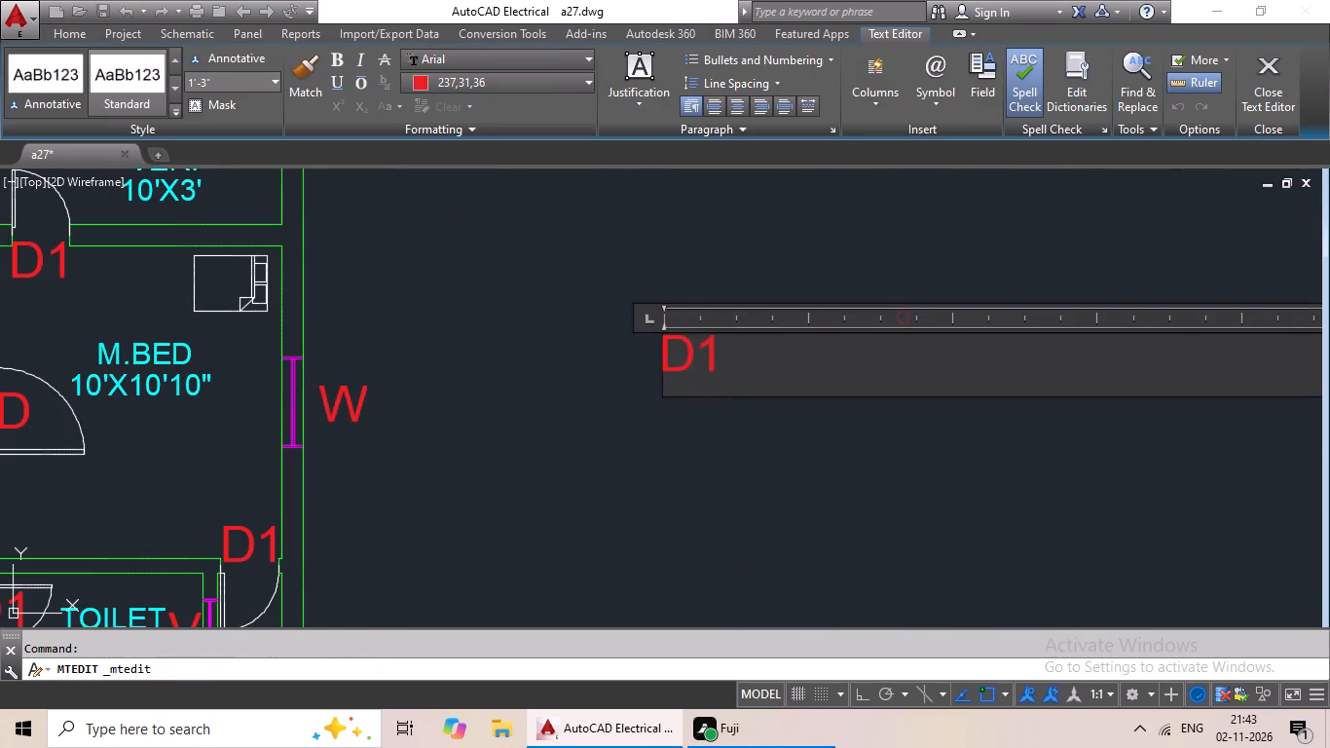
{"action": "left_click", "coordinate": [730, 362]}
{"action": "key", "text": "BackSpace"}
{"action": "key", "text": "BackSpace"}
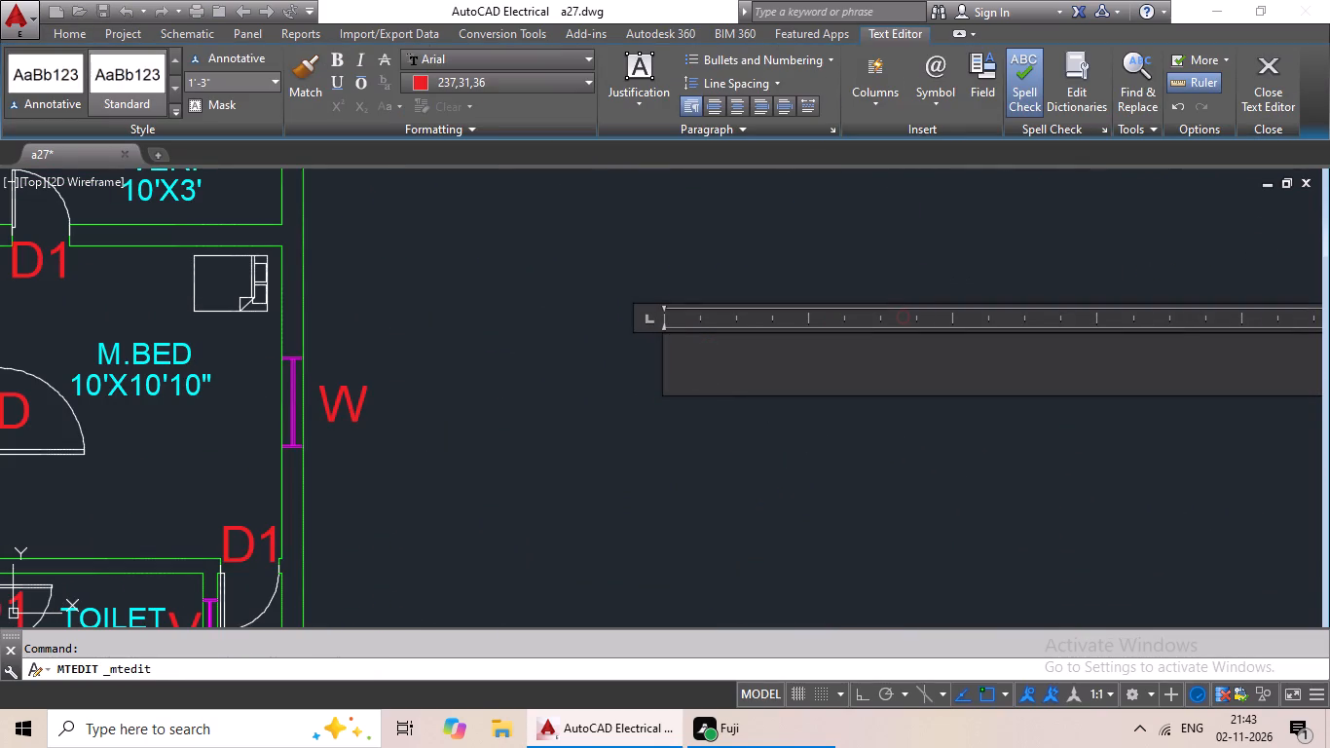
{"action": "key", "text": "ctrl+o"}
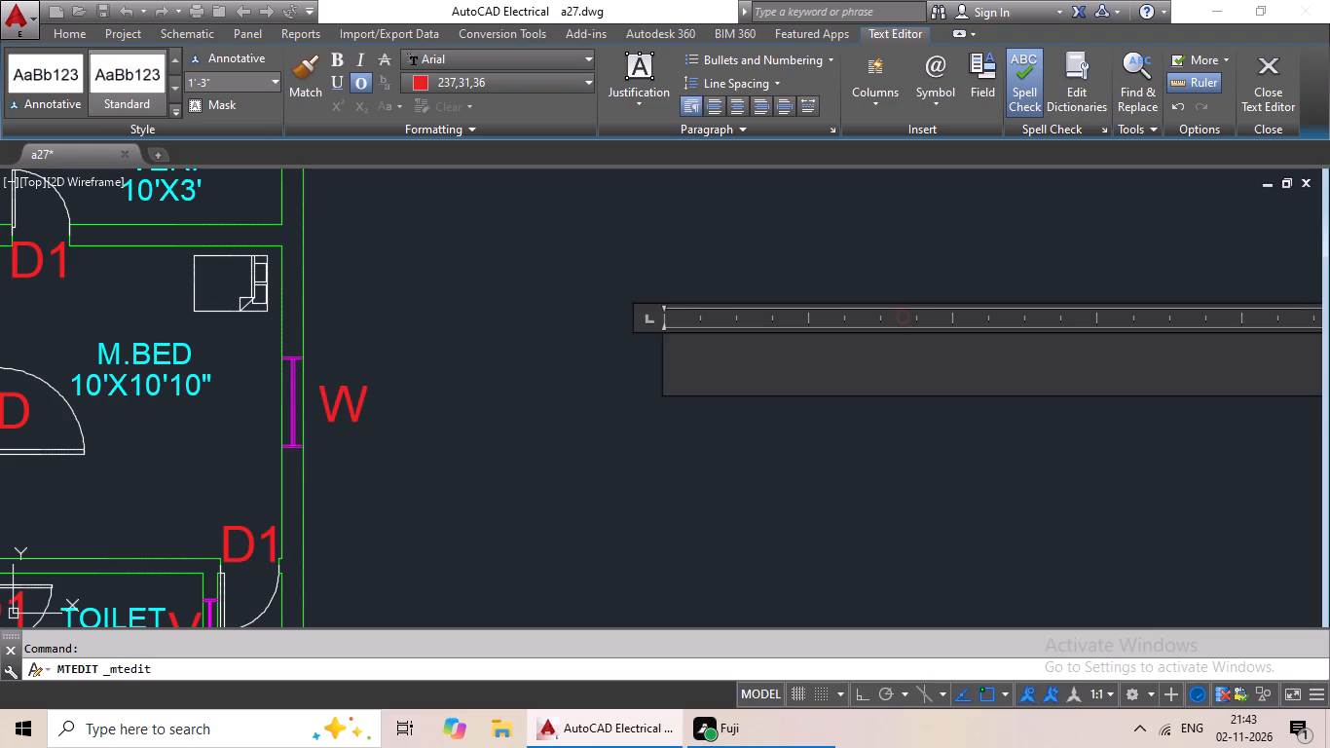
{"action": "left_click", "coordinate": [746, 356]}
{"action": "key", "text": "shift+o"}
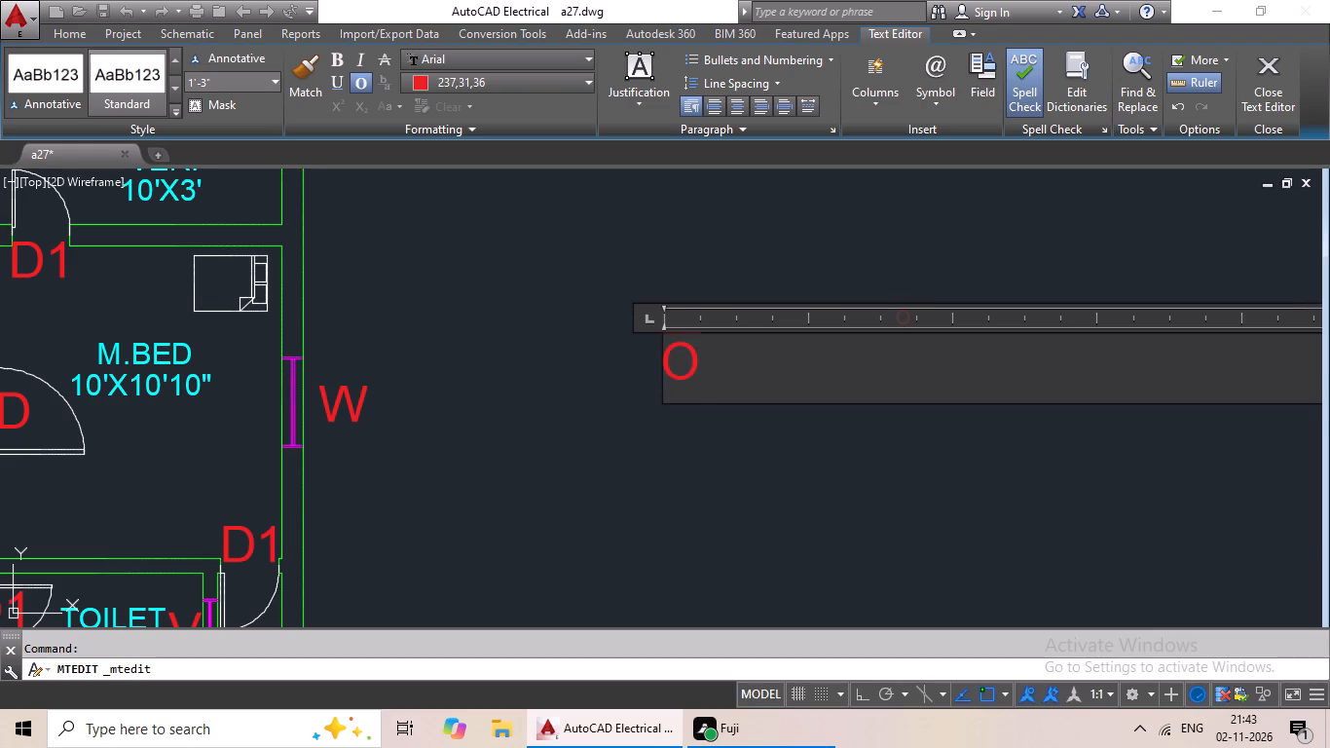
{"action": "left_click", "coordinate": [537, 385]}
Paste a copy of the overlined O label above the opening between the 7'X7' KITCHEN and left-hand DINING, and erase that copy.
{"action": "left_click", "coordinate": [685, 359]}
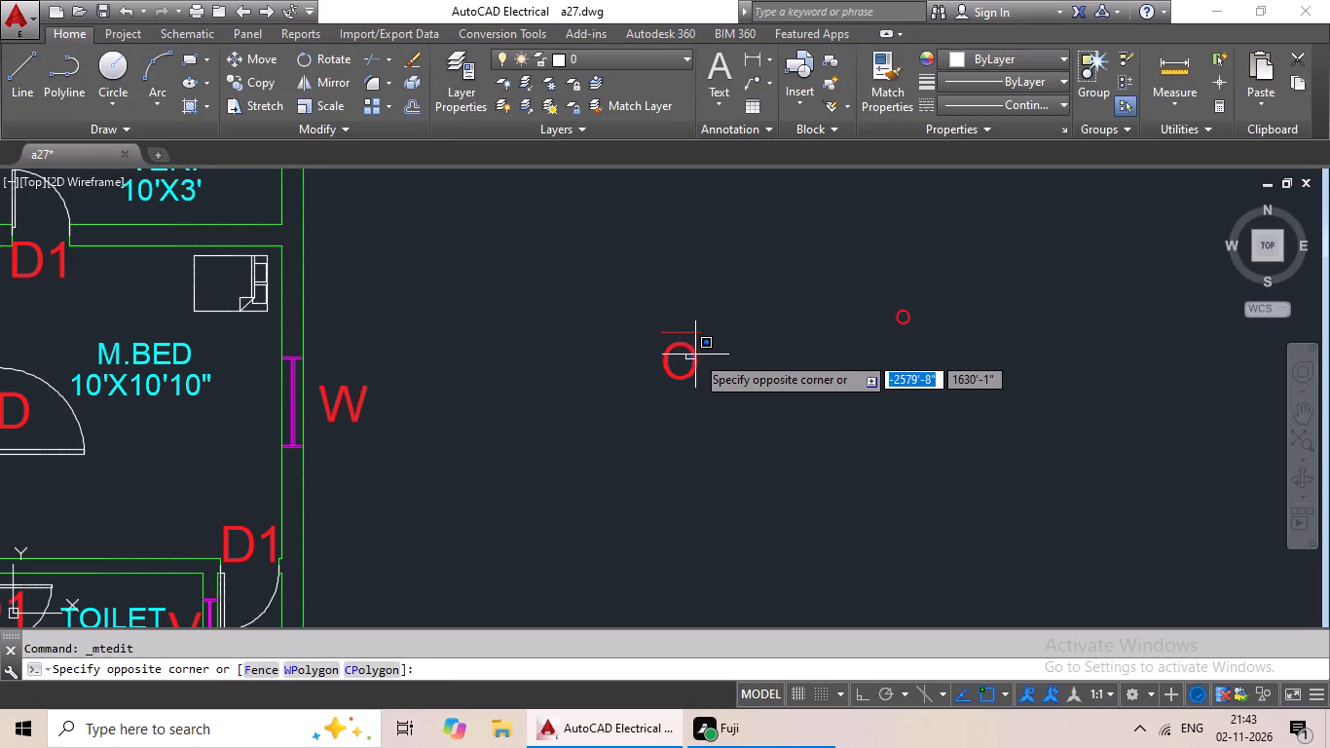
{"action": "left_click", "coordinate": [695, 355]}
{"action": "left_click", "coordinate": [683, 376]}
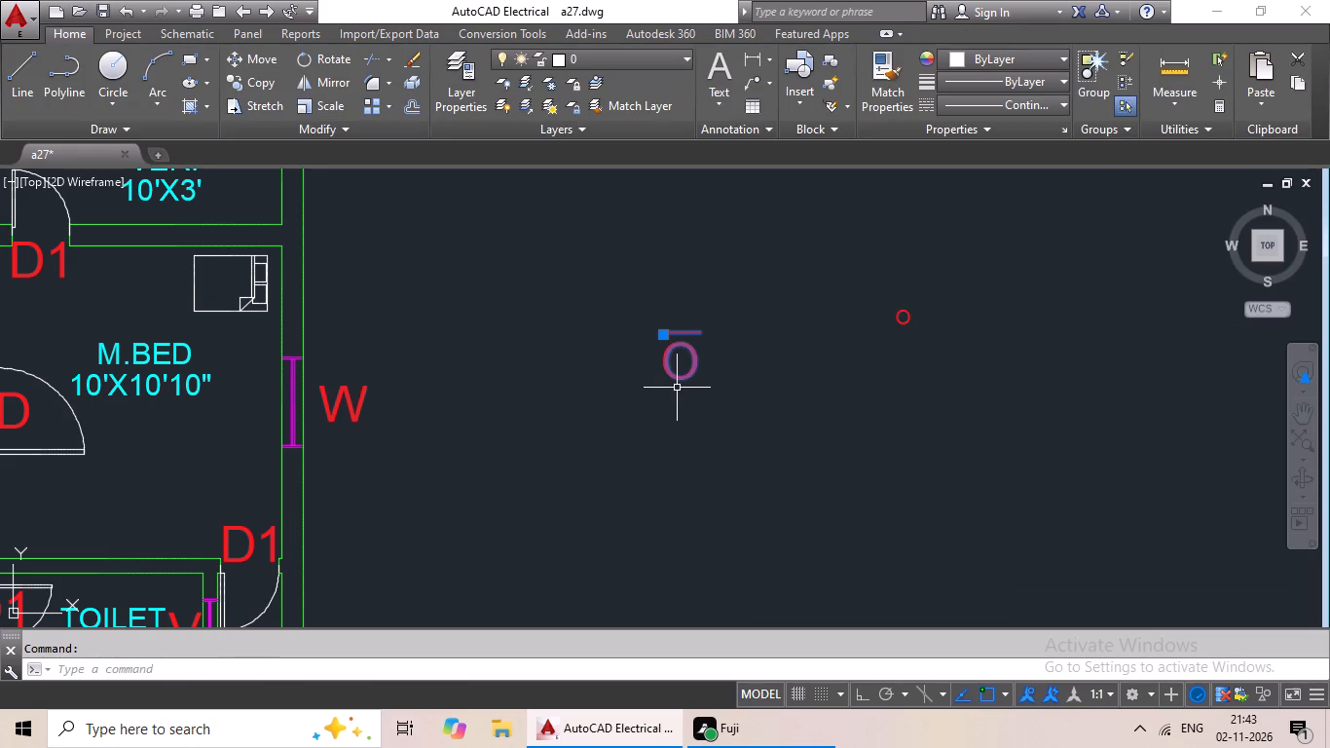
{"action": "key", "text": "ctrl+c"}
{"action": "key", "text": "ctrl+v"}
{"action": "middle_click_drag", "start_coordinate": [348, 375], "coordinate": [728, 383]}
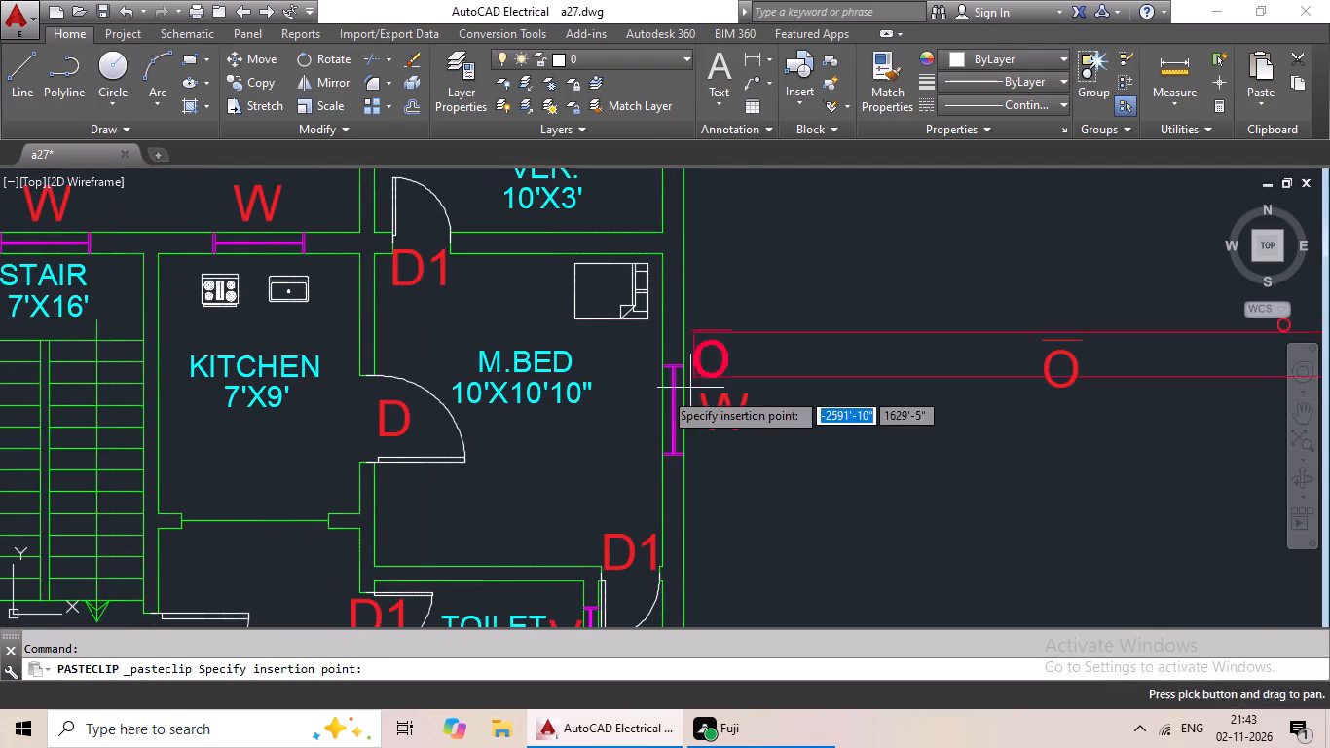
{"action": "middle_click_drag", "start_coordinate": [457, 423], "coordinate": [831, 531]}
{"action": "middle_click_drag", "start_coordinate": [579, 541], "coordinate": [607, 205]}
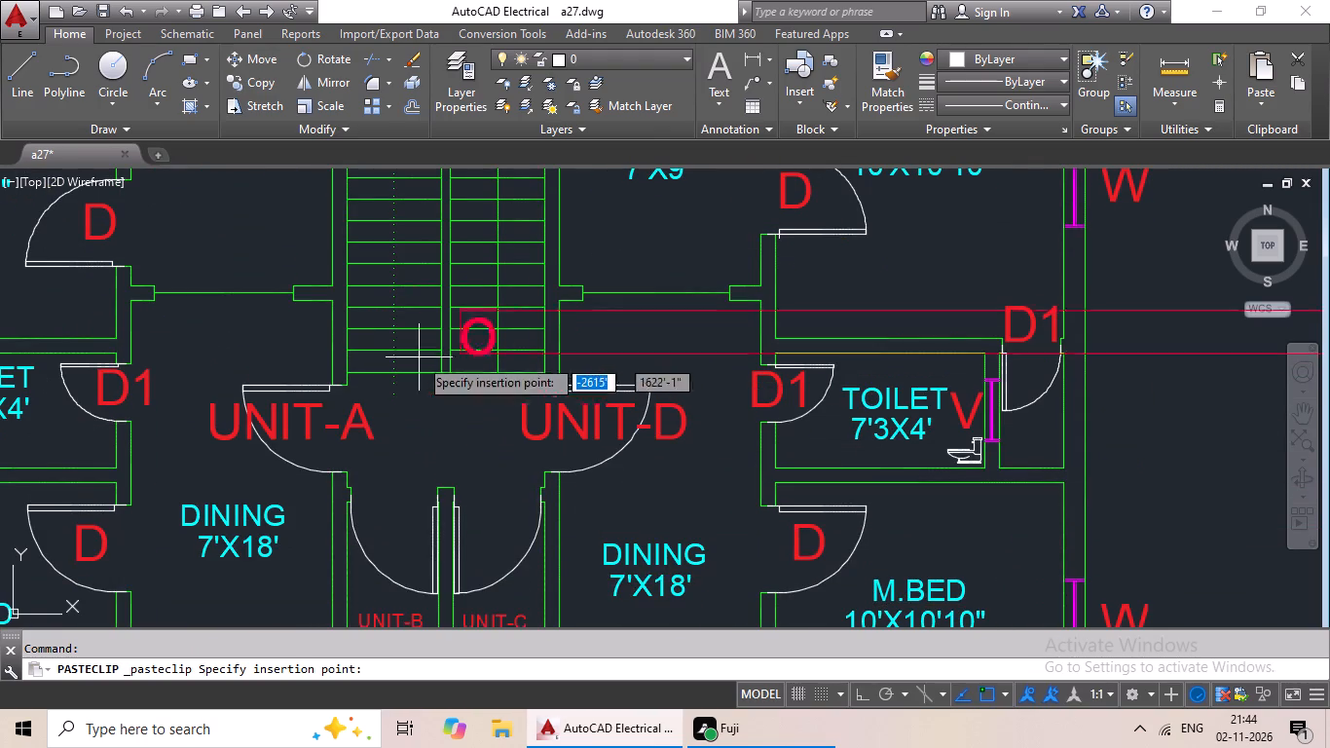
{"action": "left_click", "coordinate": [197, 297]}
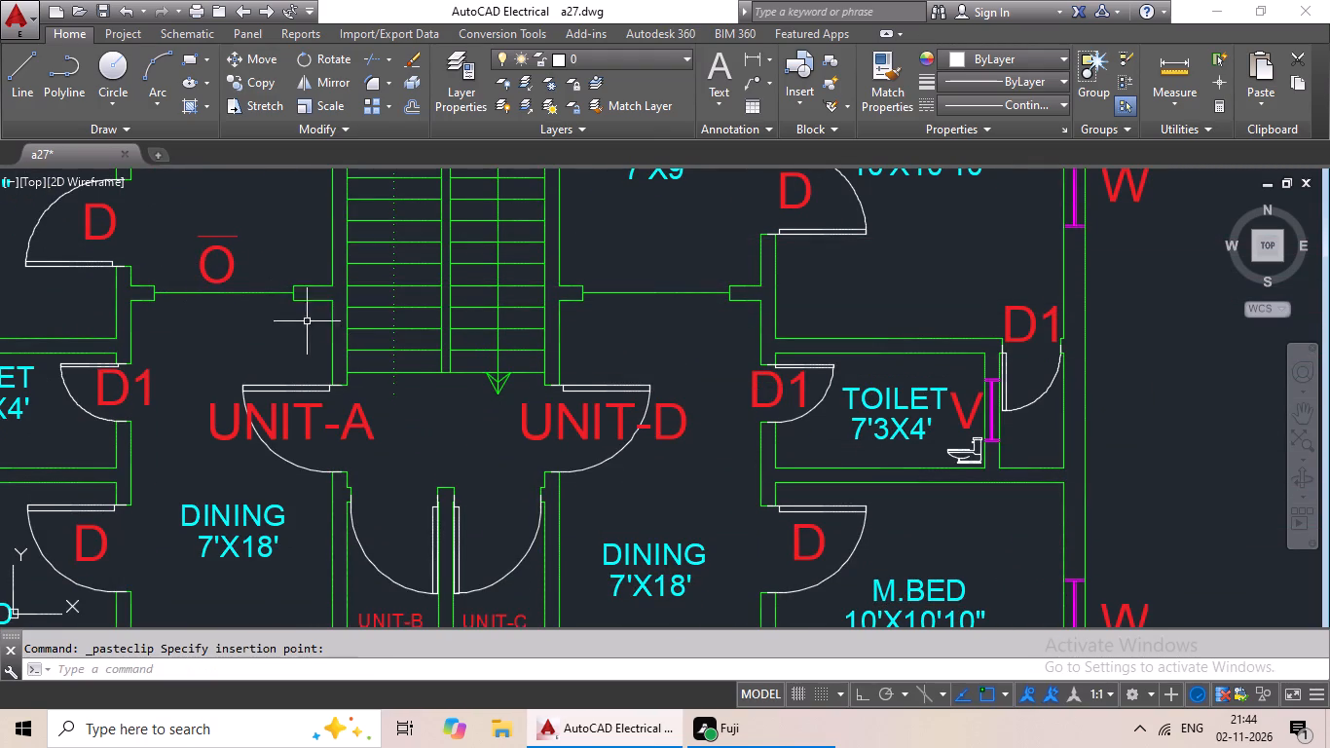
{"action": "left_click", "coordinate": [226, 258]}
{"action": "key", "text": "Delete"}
Erase the two spare O labels beside the floor plan.
{"action": "scroll", "coordinate": [483, 303], "scroll_direction": "down", "scroll_amount": 2}
{"action": "middle_click_drag", "start_coordinate": [575, 332], "coordinate": [570, 333]}
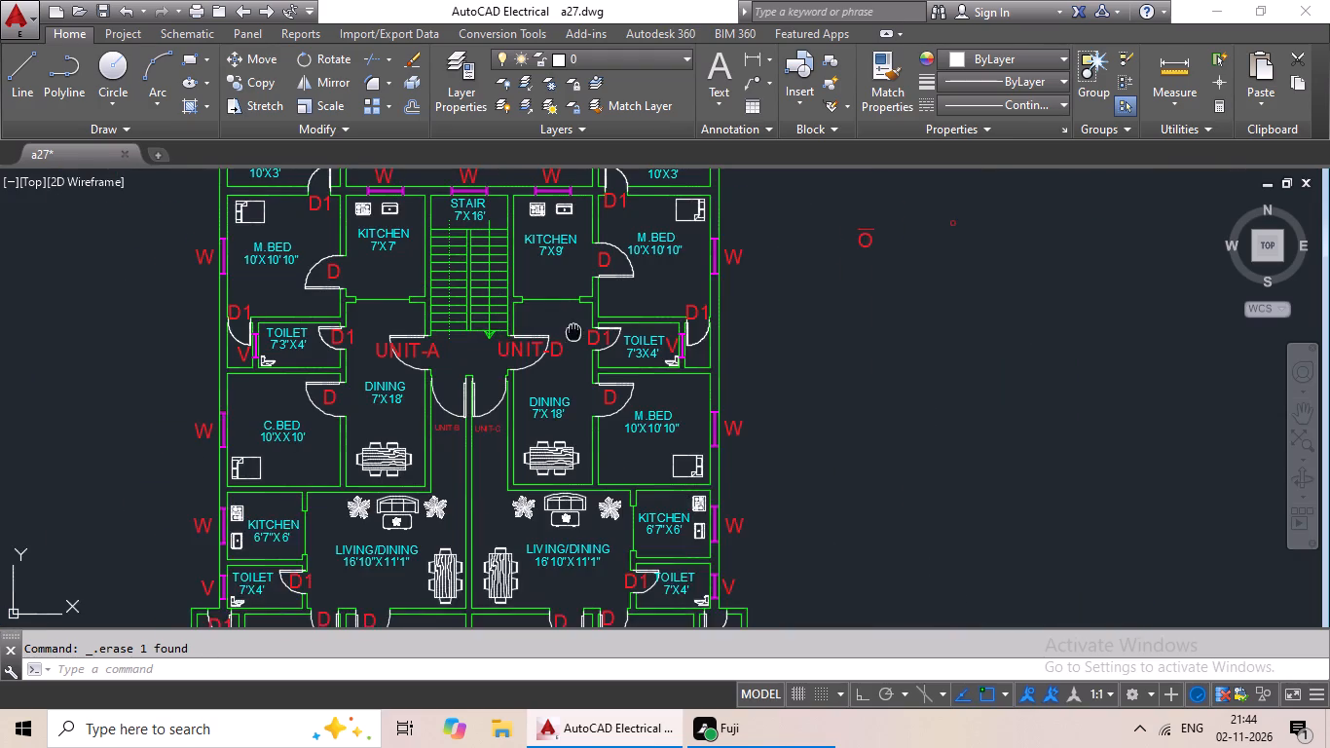
{"action": "middle_click_drag", "start_coordinate": [570, 333], "coordinate": [359, 376]}
{"action": "left_click_drag", "start_coordinate": [745, 246], "coordinate": [702, 333]}
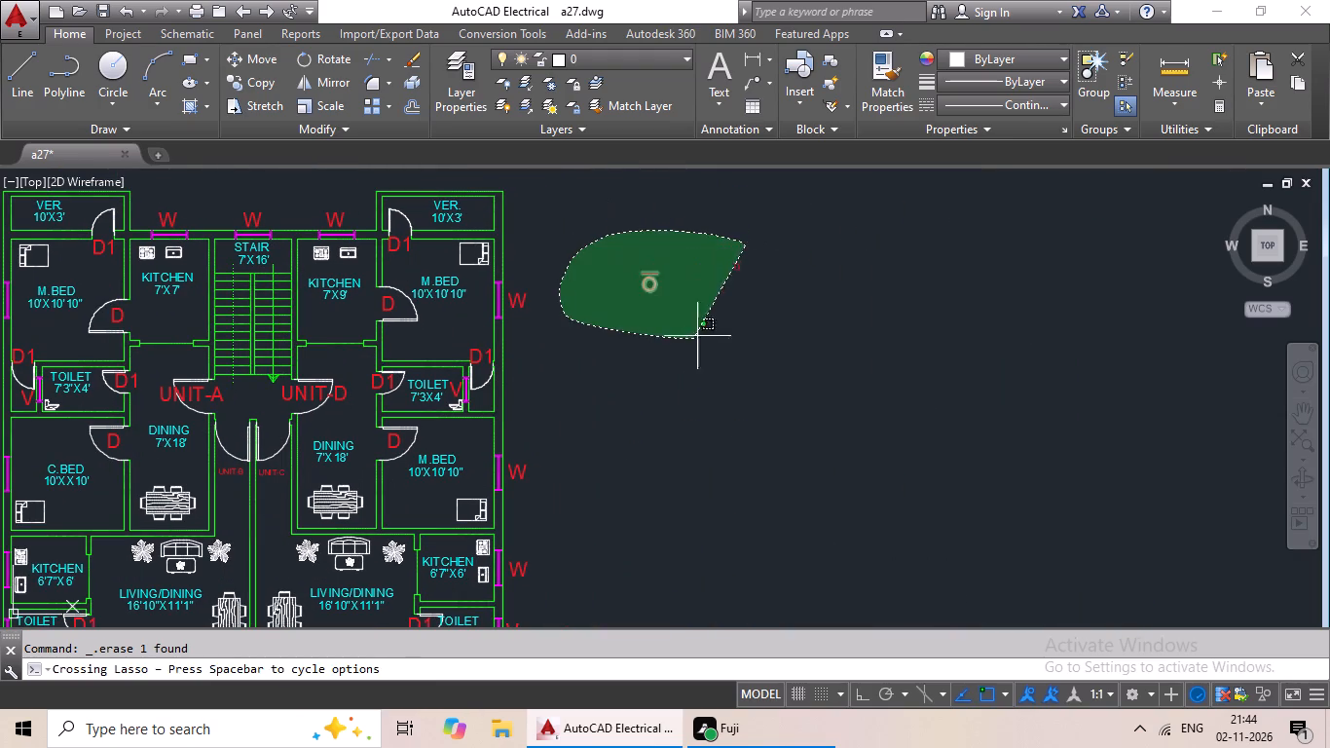
{"action": "left_click_drag", "start_coordinate": [702, 333], "coordinate": [760, 305]}
{"action": "key", "text": "Delete"}
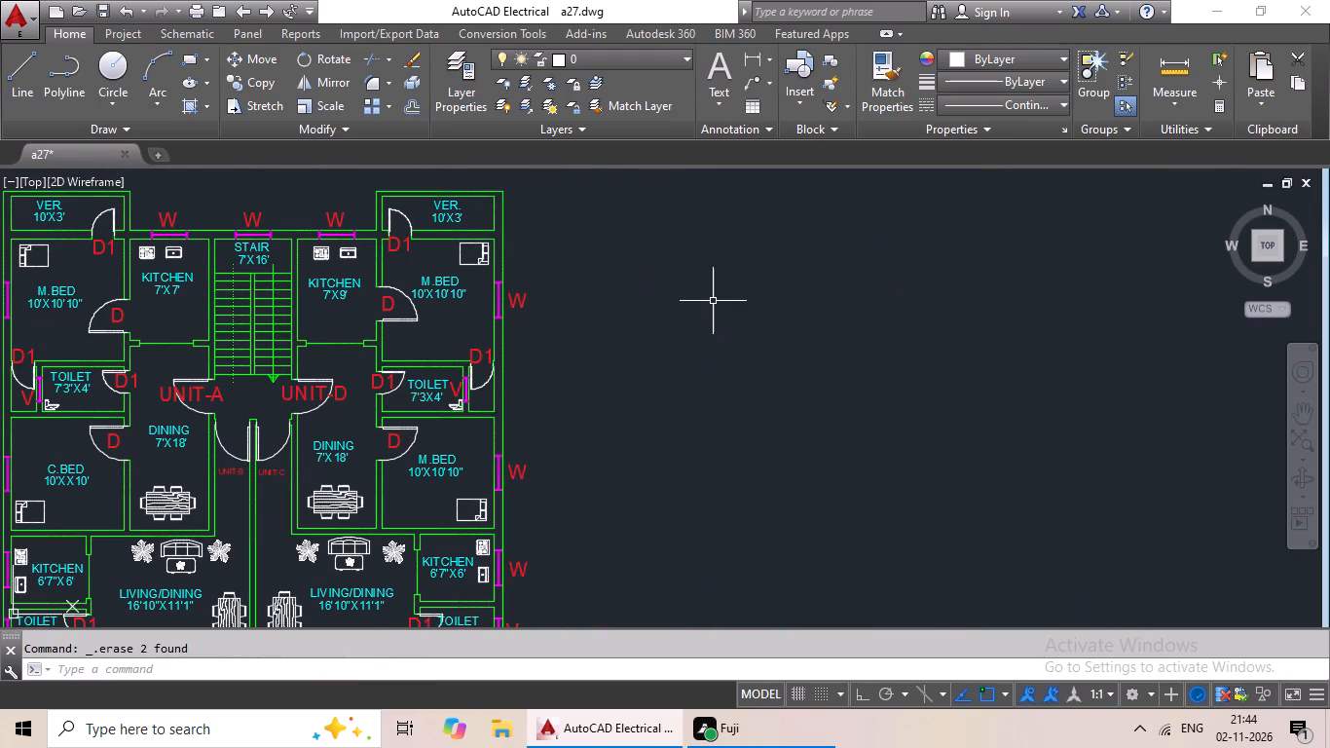
Paste a copy of the W window label in the empty space beside the plan and change its text to O.
{"action": "left_click", "coordinate": [523, 305]}
{"action": "key", "text": "ctrl+c"}
{"action": "key", "text": "ctrl+v"}
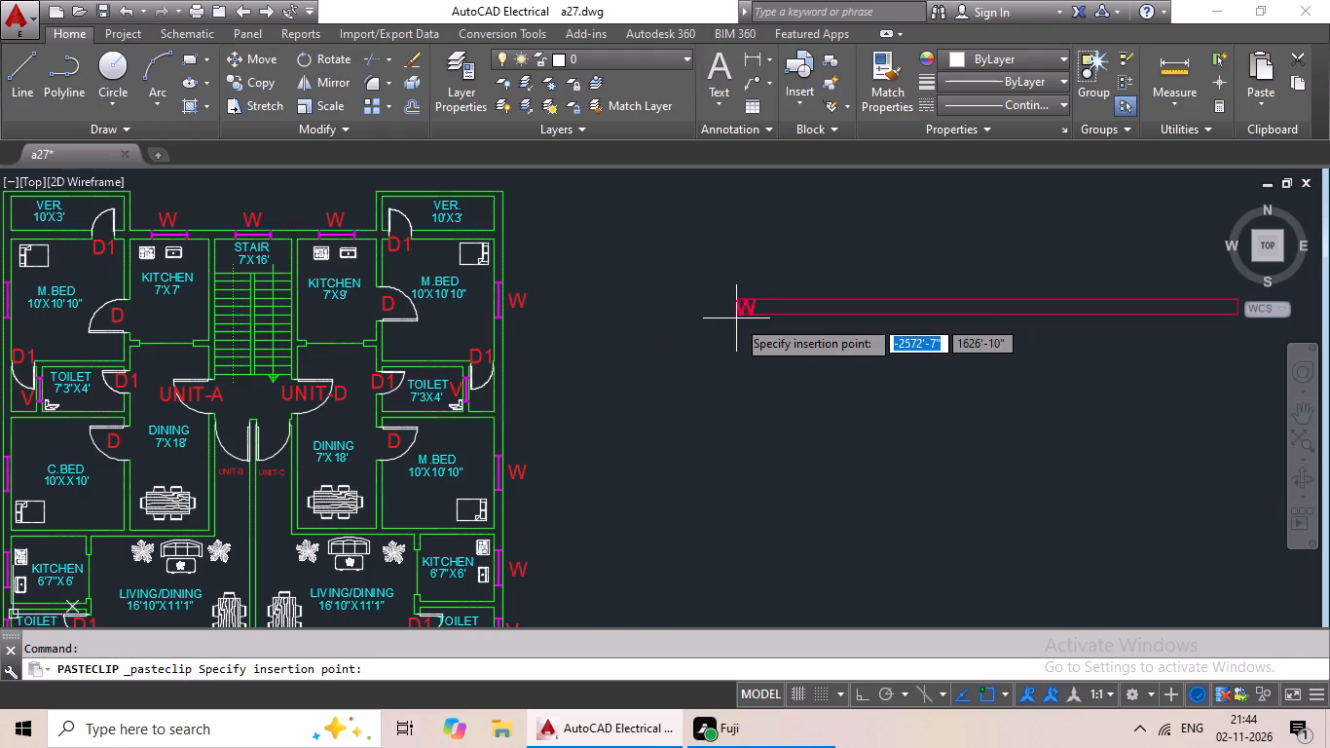
{"action": "left_click", "coordinate": [735, 318]}
{"action": "scroll", "coordinate": [749, 298], "scroll_direction": "up", "scroll_amount": 3}
{"action": "double_click", "coordinate": [755, 330]}
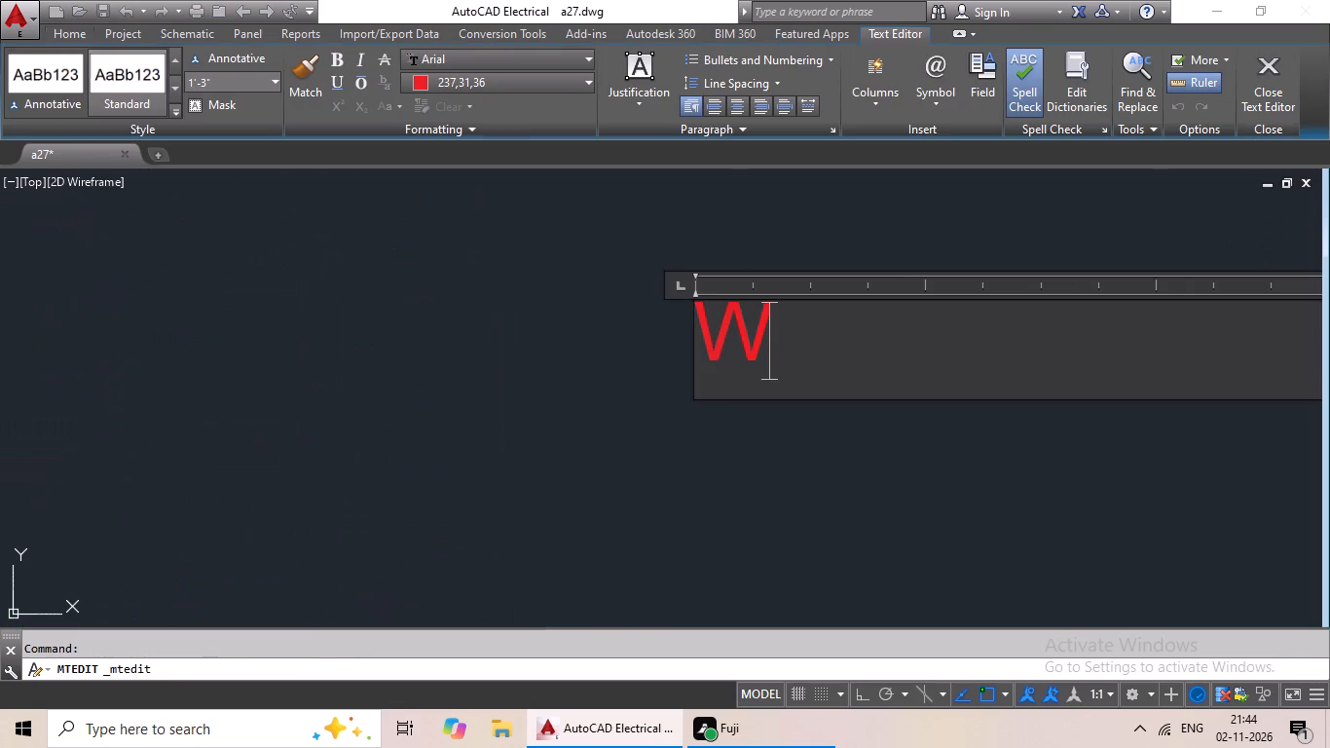
{"action": "key", "text": "BackSpace"}
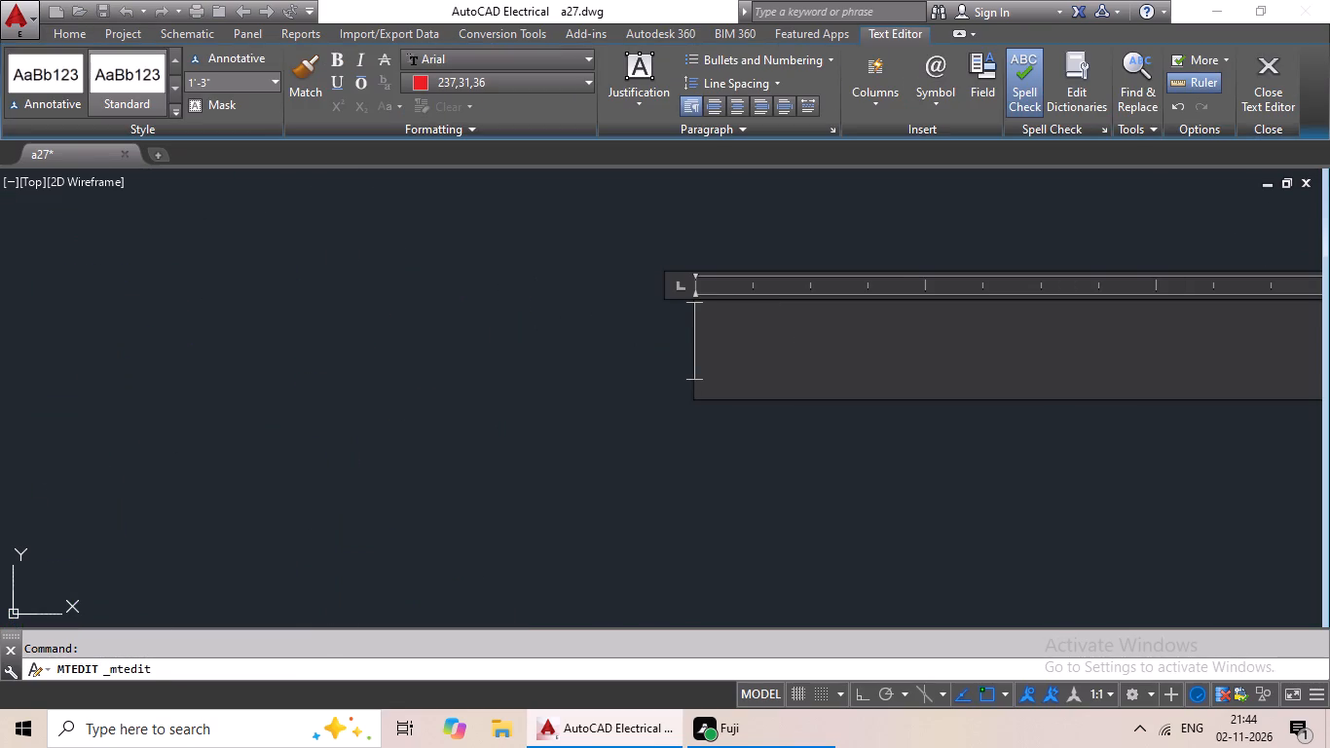
{"action": "key", "text": "shift+o"}
{"action": "left_click", "coordinate": [628, 388]}
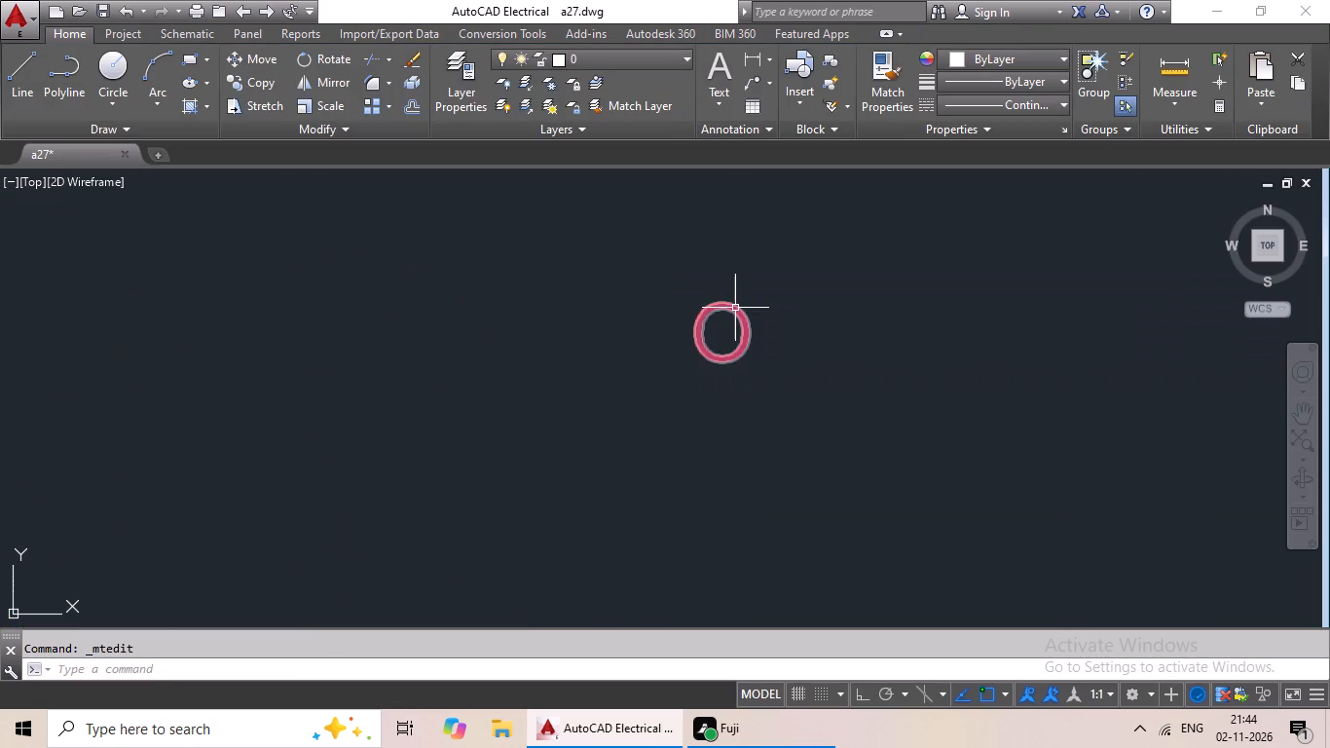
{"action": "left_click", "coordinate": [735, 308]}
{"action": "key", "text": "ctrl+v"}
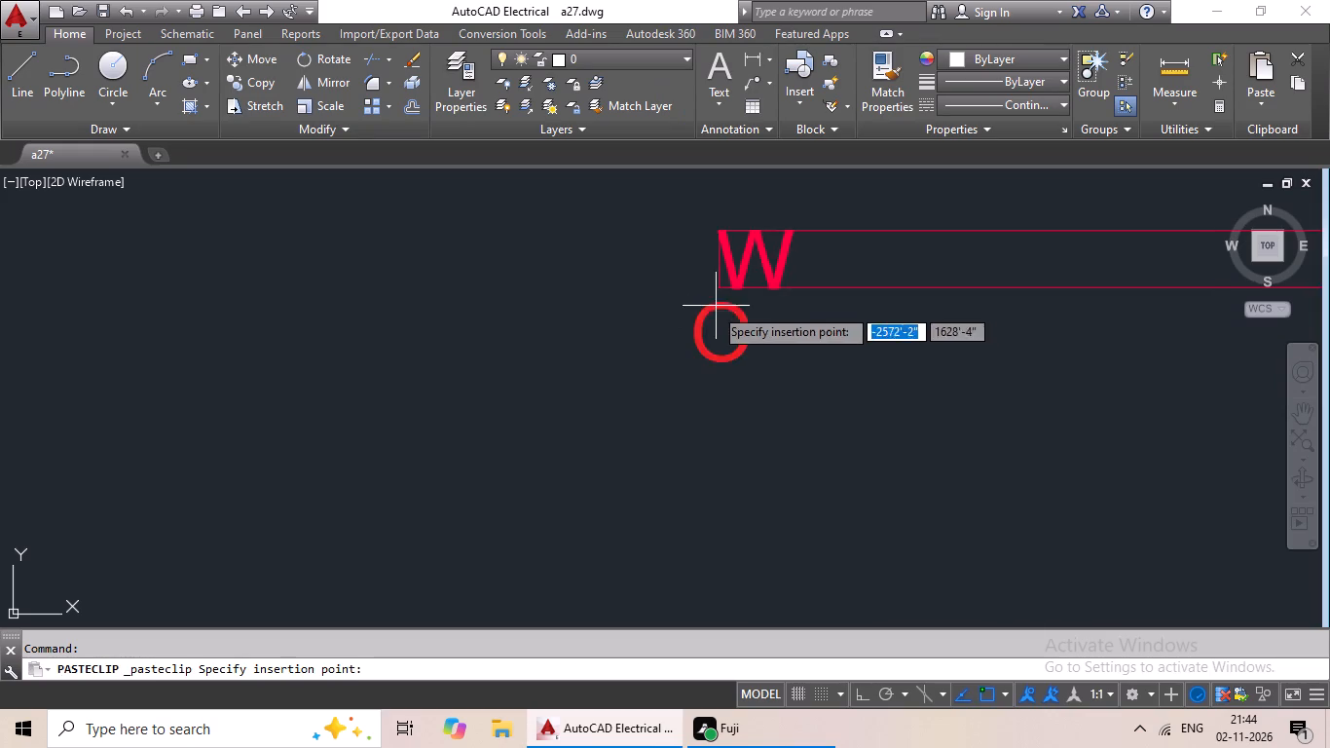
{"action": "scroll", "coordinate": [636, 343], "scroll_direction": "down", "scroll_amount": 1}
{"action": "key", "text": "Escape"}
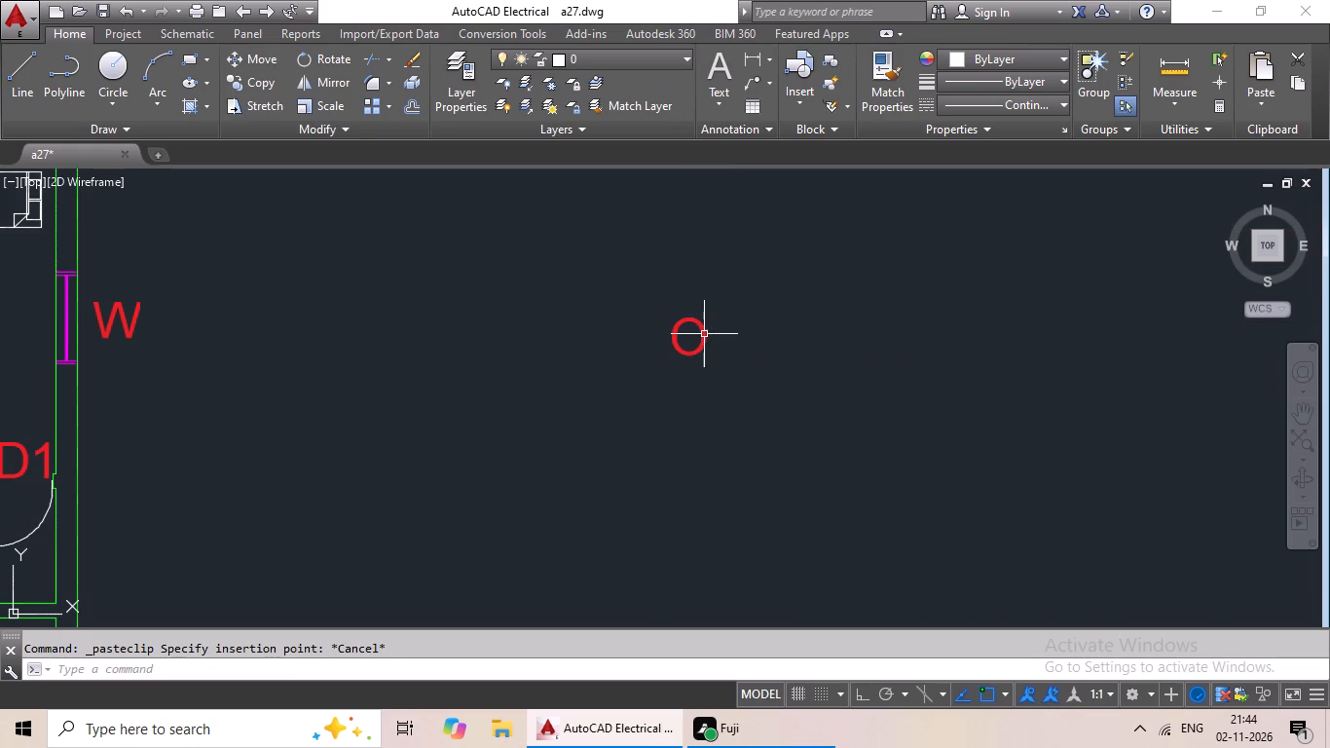
Paste copies of the spare O label above the openings between the 7'X9' and 7'X7' kitchens and their dining areas.
{"action": "left_click", "coordinate": [708, 332]}
{"action": "key", "text": "ctrl+c"}
{"action": "key", "text": "ctrl+v"}
{"action": "scroll", "coordinate": [675, 355], "scroll_direction": "down", "scroll_amount": 1}
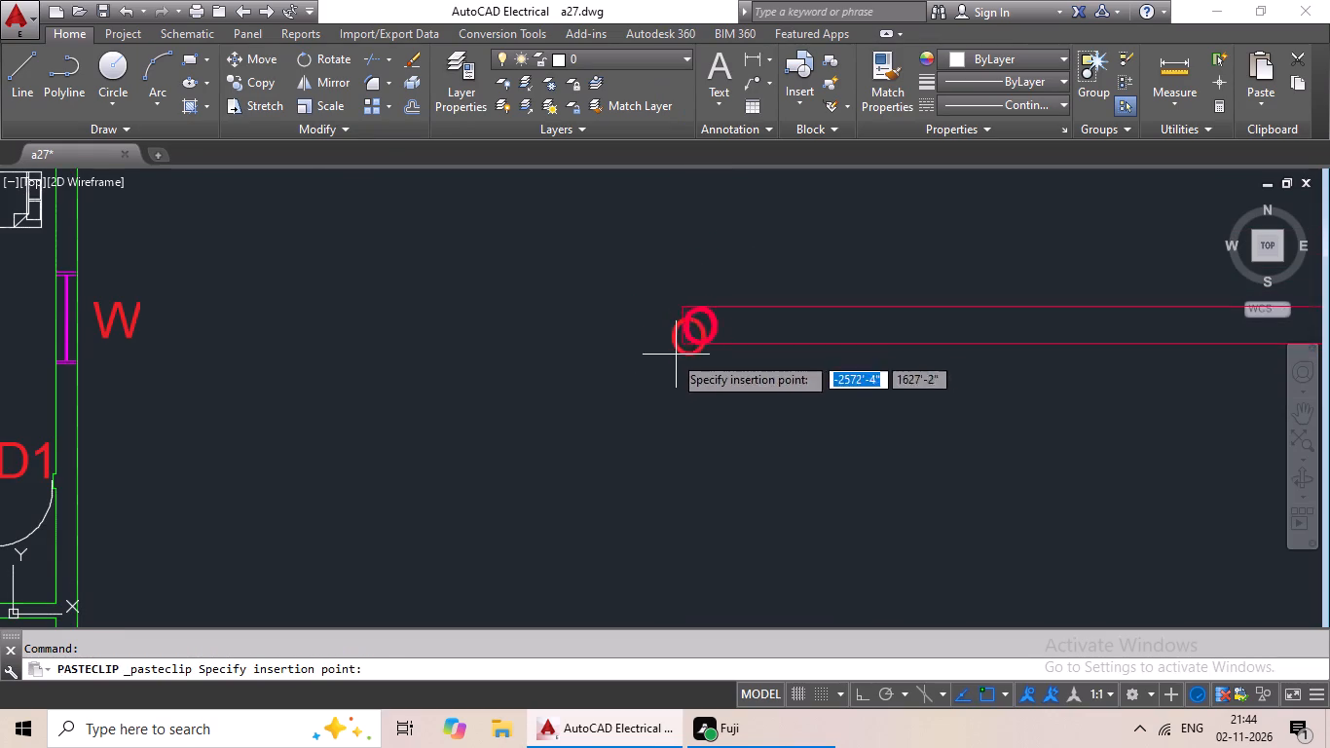
{"action": "middle_click_drag", "start_coordinate": [522, 367], "coordinate": [775, 383]}
{"action": "scroll", "coordinate": [281, 419], "scroll_direction": "up", "scroll_amount": 3}
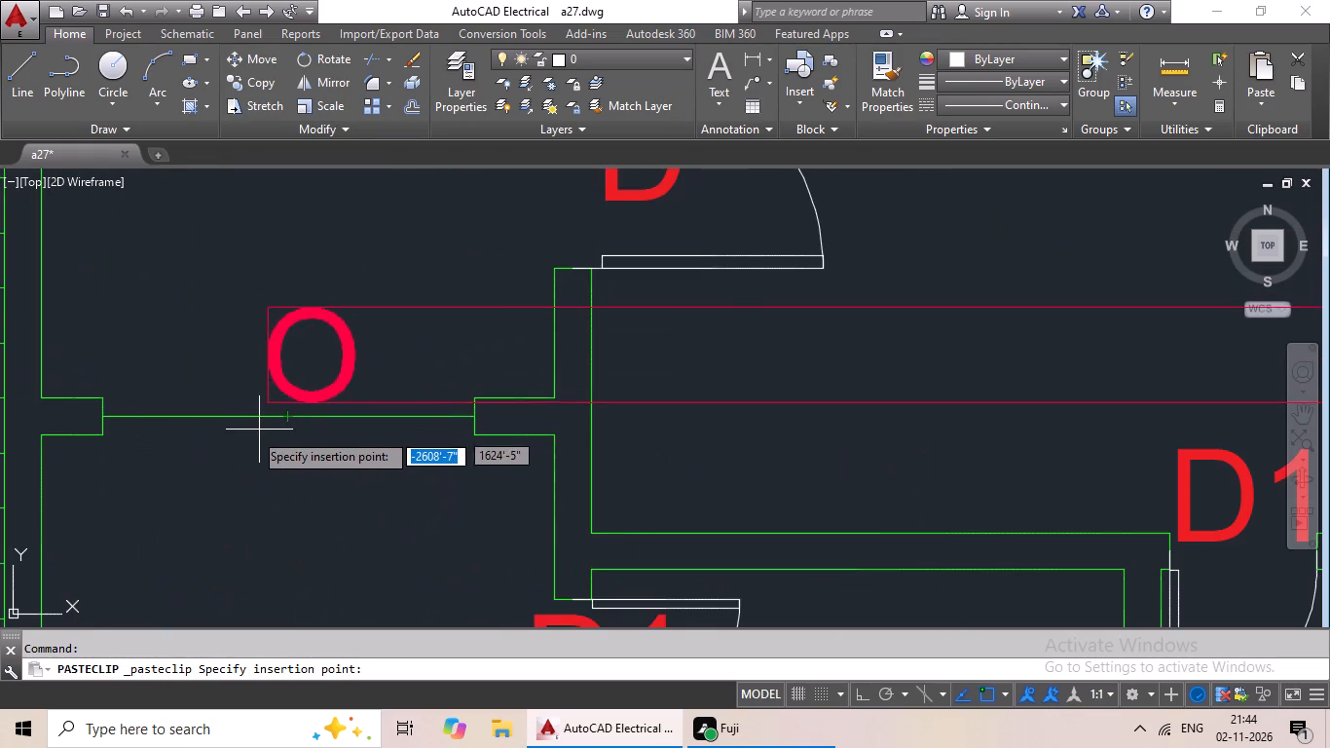
{"action": "left_click", "coordinate": [228, 434]}
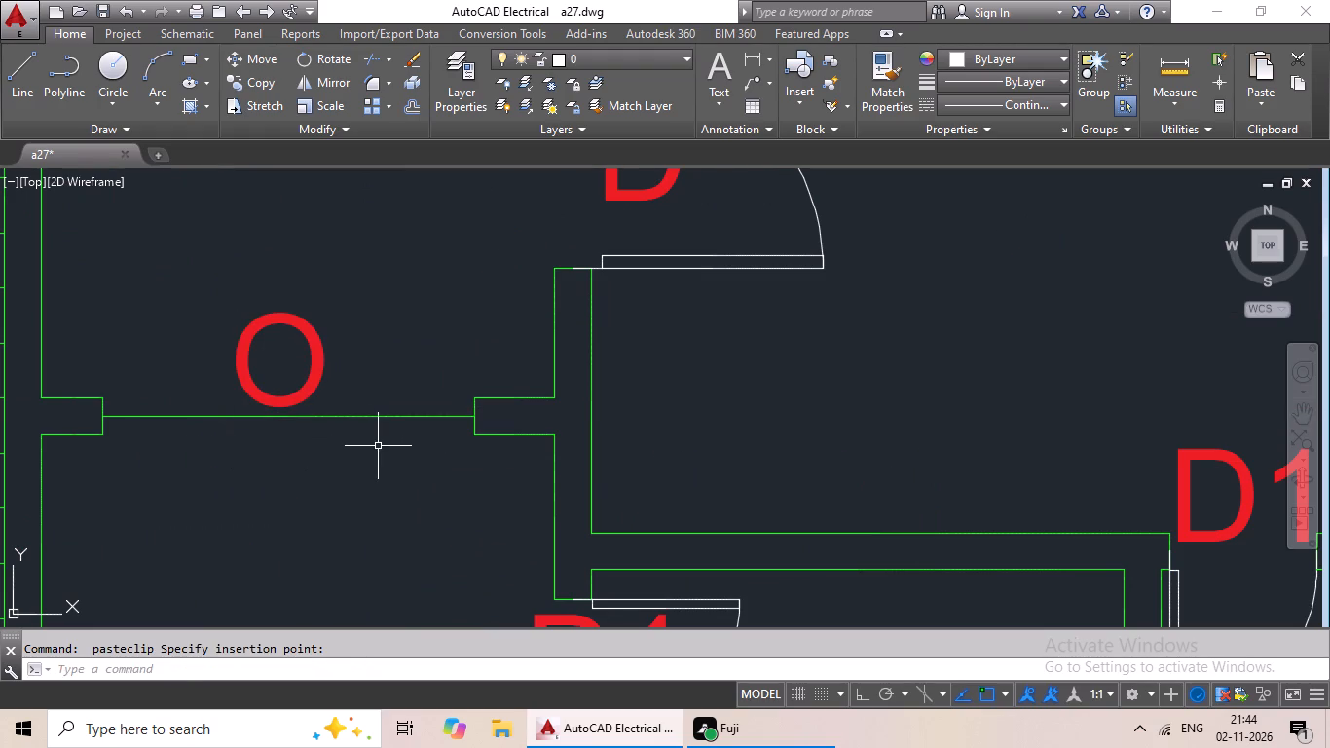
{"action": "key", "text": "ctrl+v"}
{"action": "scroll", "coordinate": [431, 426], "scroll_direction": "down", "scroll_amount": 2, "text": "ctrl"}
{"action": "middle_click_drag", "start_coordinate": [470, 449], "coordinate": [716, 349]}
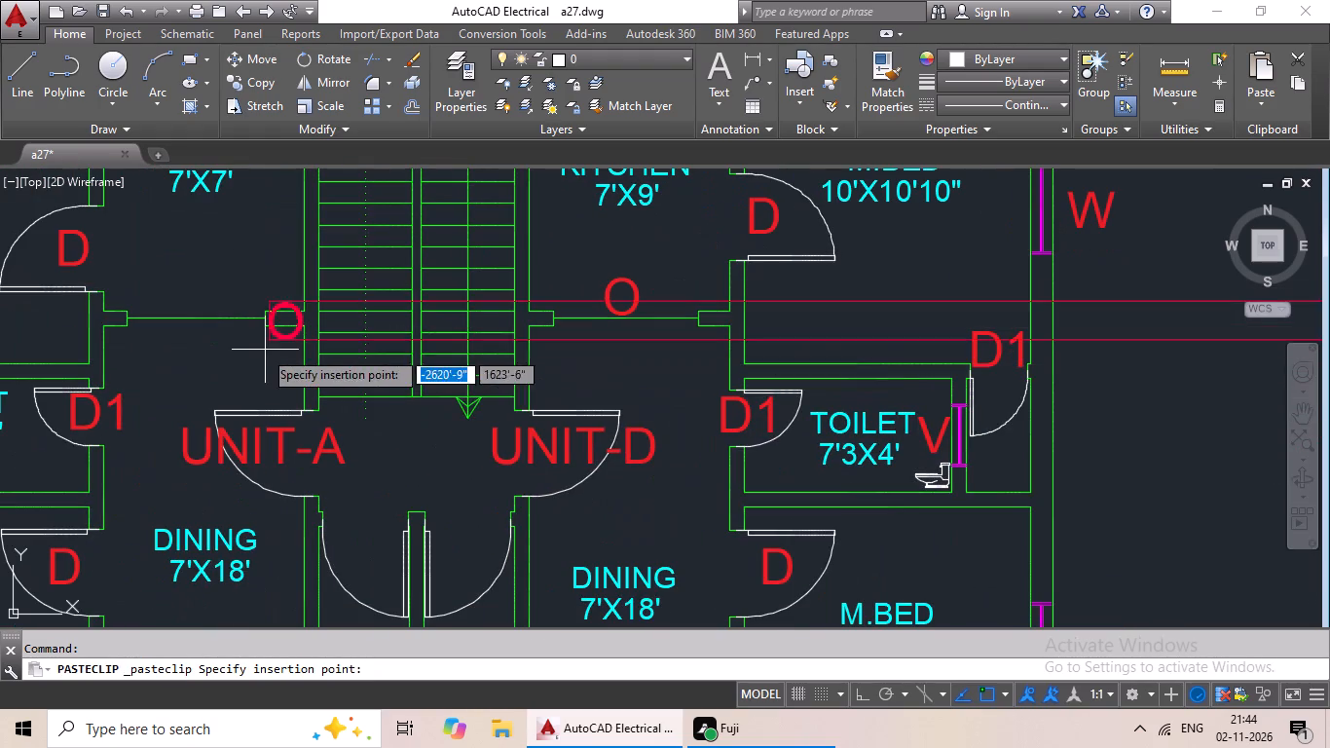
{"action": "scroll", "coordinate": [172, 313], "scroll_direction": "up", "scroll_amount": 2}
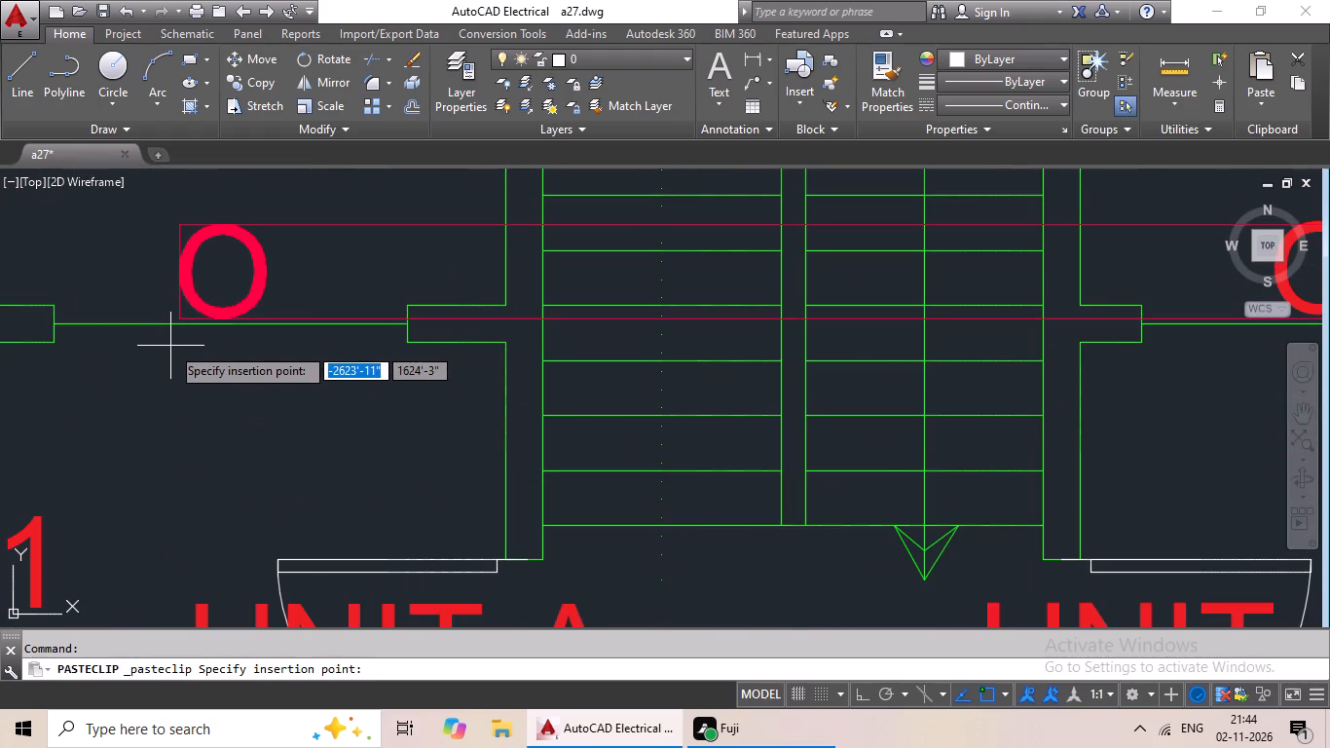
{"action": "left_click", "coordinate": [170, 346]}
Paste O labels on the LIVING/DINING side of both 6'7"X6' kitchens, beside their openings.
{"action": "key", "text": "ctrl+v"}
{"action": "scroll", "coordinate": [550, 369], "scroll_direction": "down", "scroll_amount": 3}
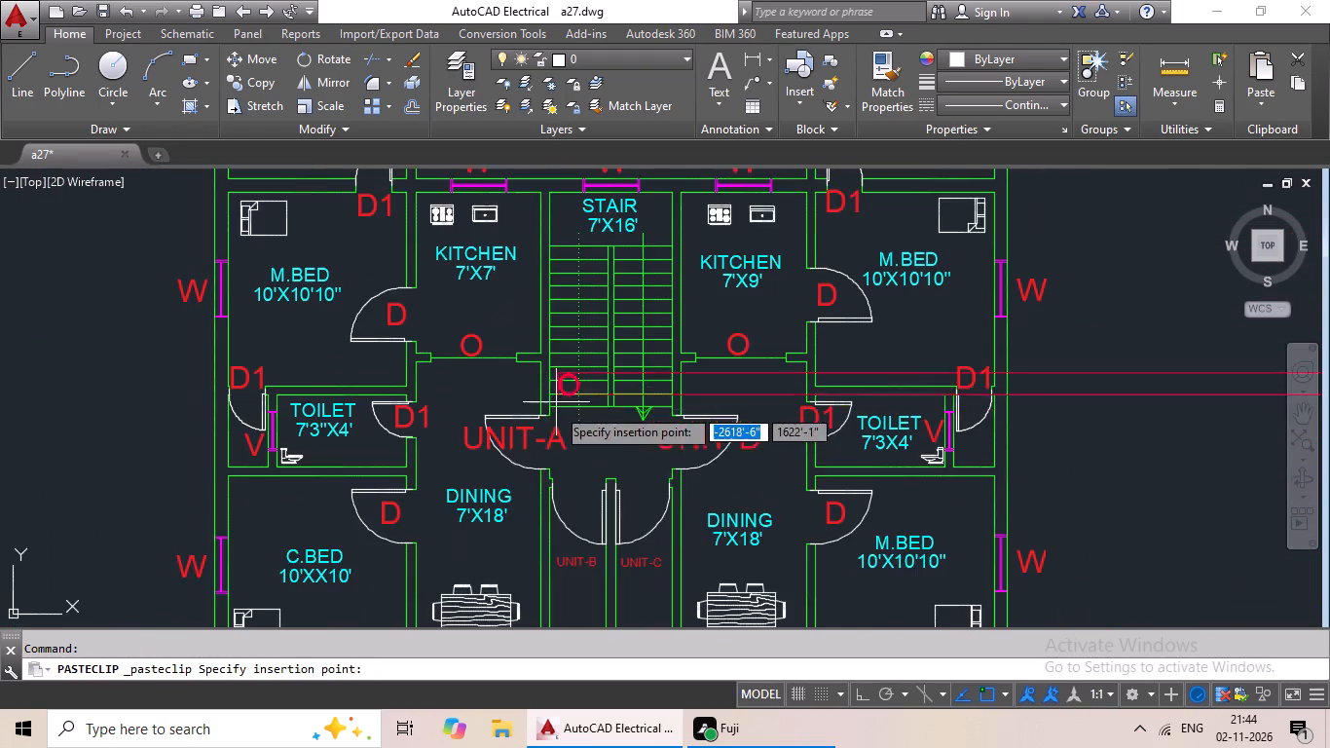
{"action": "middle_click_drag", "start_coordinate": [559, 417], "coordinate": [579, 319]}
{"action": "middle_click_drag", "start_coordinate": [567, 441], "coordinate": [581, 293]}
{"action": "scroll", "coordinate": [413, 501], "scroll_direction": "up", "scroll_amount": 4}
{"action": "left_click", "coordinate": [250, 472]}
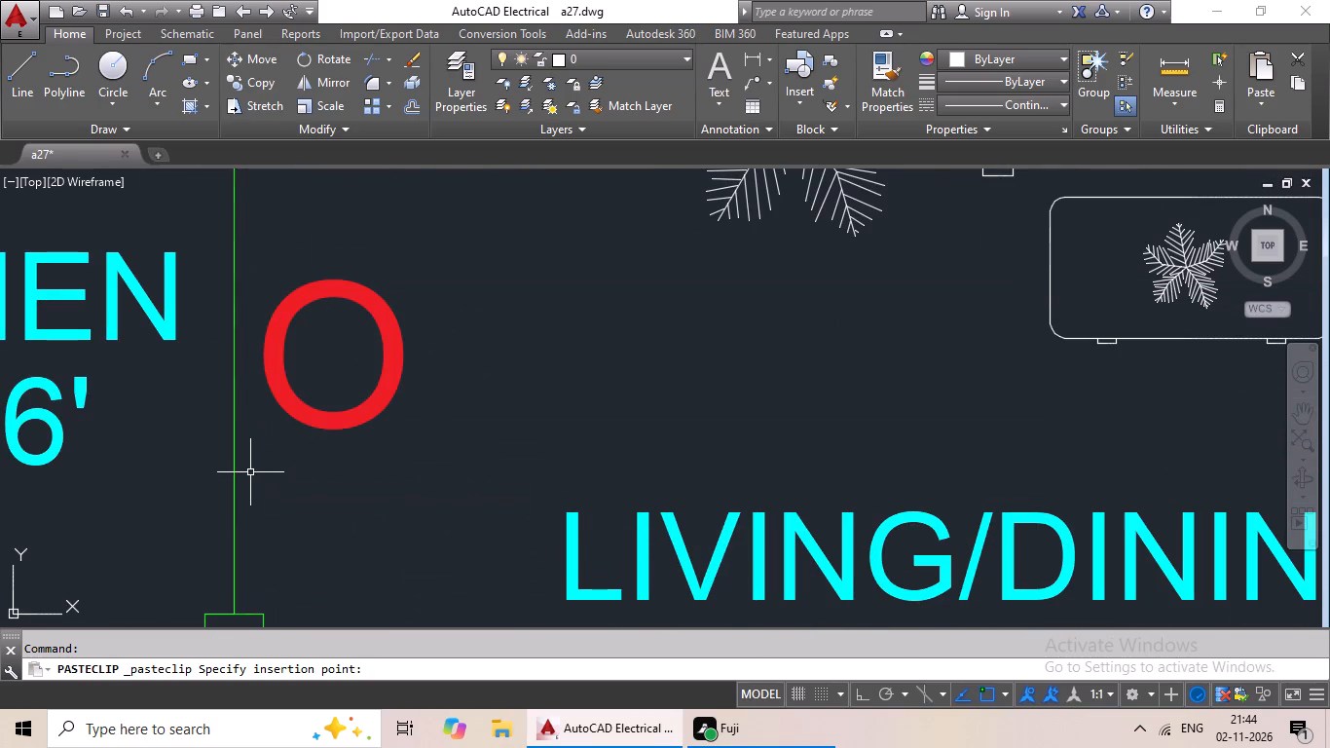
{"action": "key", "text": "ctrl+v"}
{"action": "scroll", "coordinate": [409, 455], "scroll_direction": "down", "scroll_amount": 3, "text": "ctrl"}
{"action": "middle_click_drag", "start_coordinate": [763, 466], "coordinate": [439, 510]}
{"action": "scroll", "coordinate": [853, 492], "scroll_direction": "up", "scroll_amount": 3}
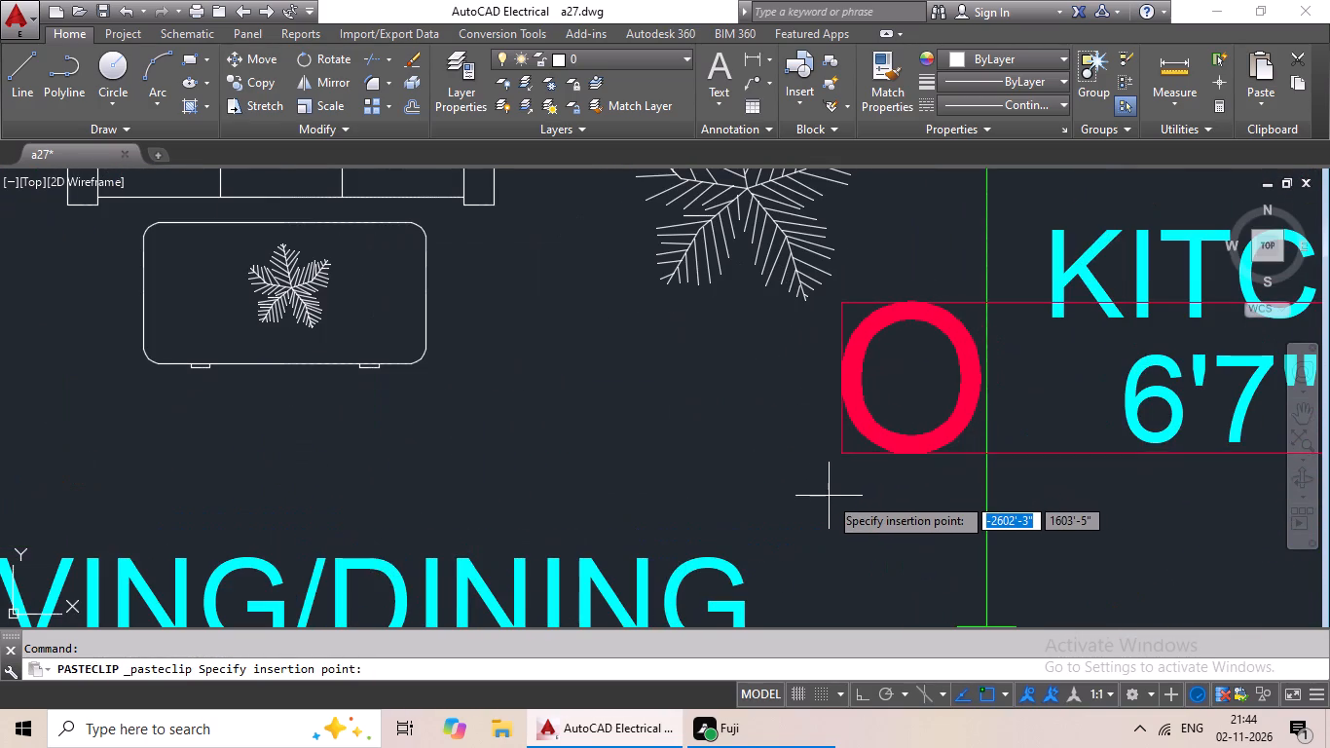
{"action": "left_click", "coordinate": [829, 496]}
Erase the spare O label beside the floor plan.
{"action": "scroll", "coordinate": [973, 493], "scroll_direction": "down", "scroll_amount": 3}
{"action": "middle_click_drag", "start_coordinate": [1045, 516], "coordinate": [813, 315]}
{"action": "scroll", "coordinate": [812, 394], "scroll_direction": "down", "scroll_amount": 2}
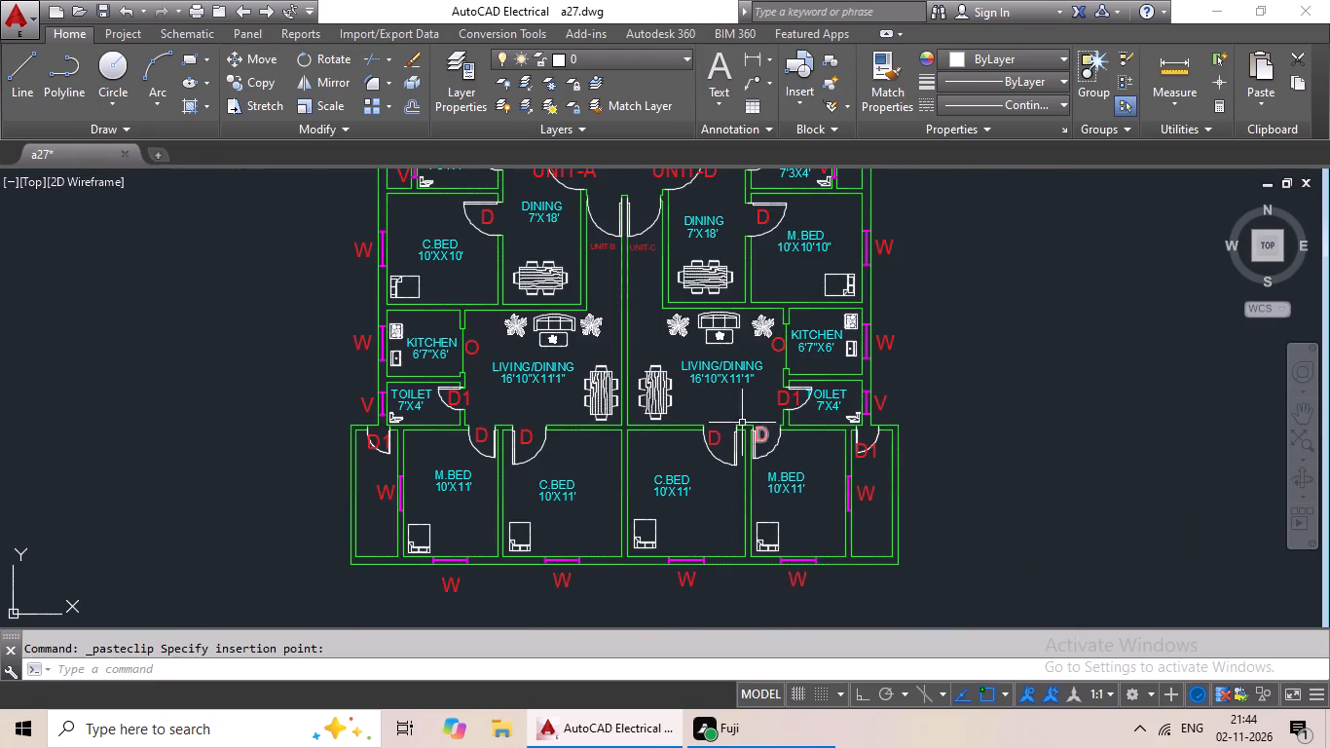
{"action": "middle_click_drag", "start_coordinate": [972, 362], "coordinate": [942, 433]}
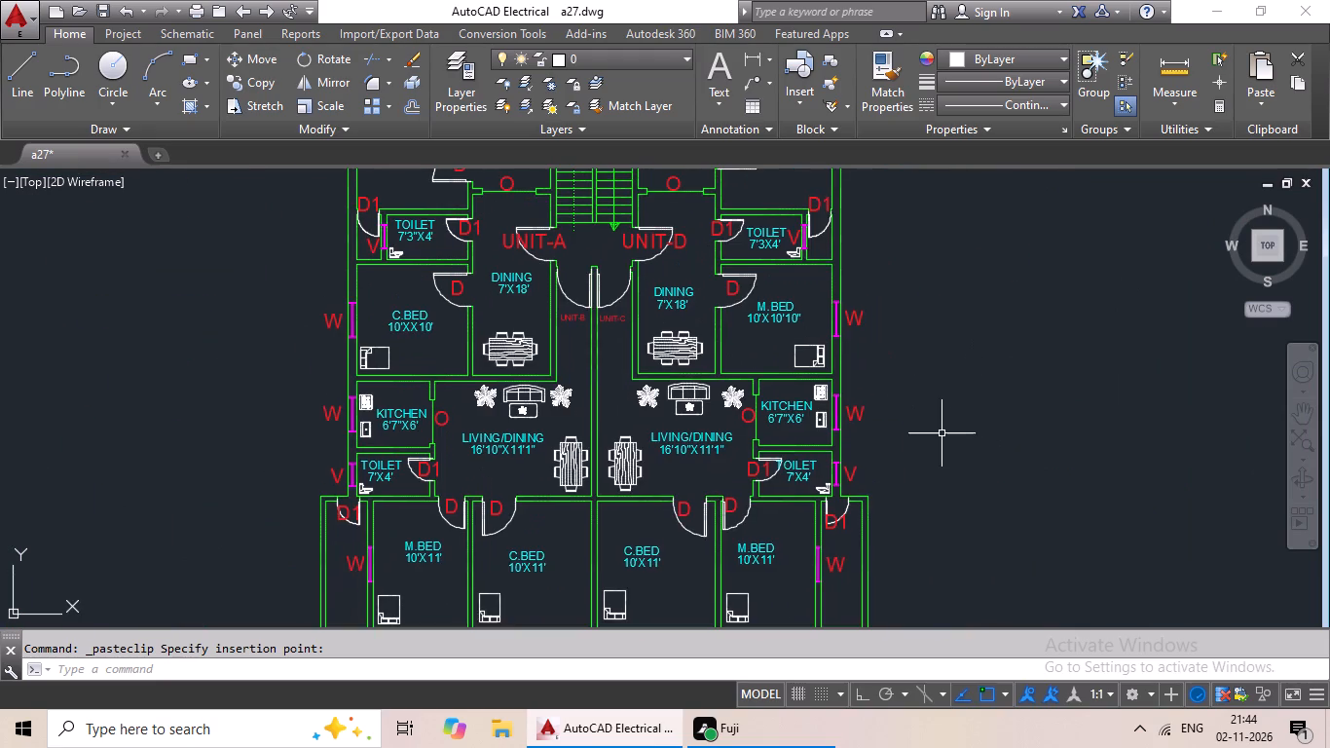
{"action": "middle_click_drag", "start_coordinate": [964, 415], "coordinate": [924, 461]}
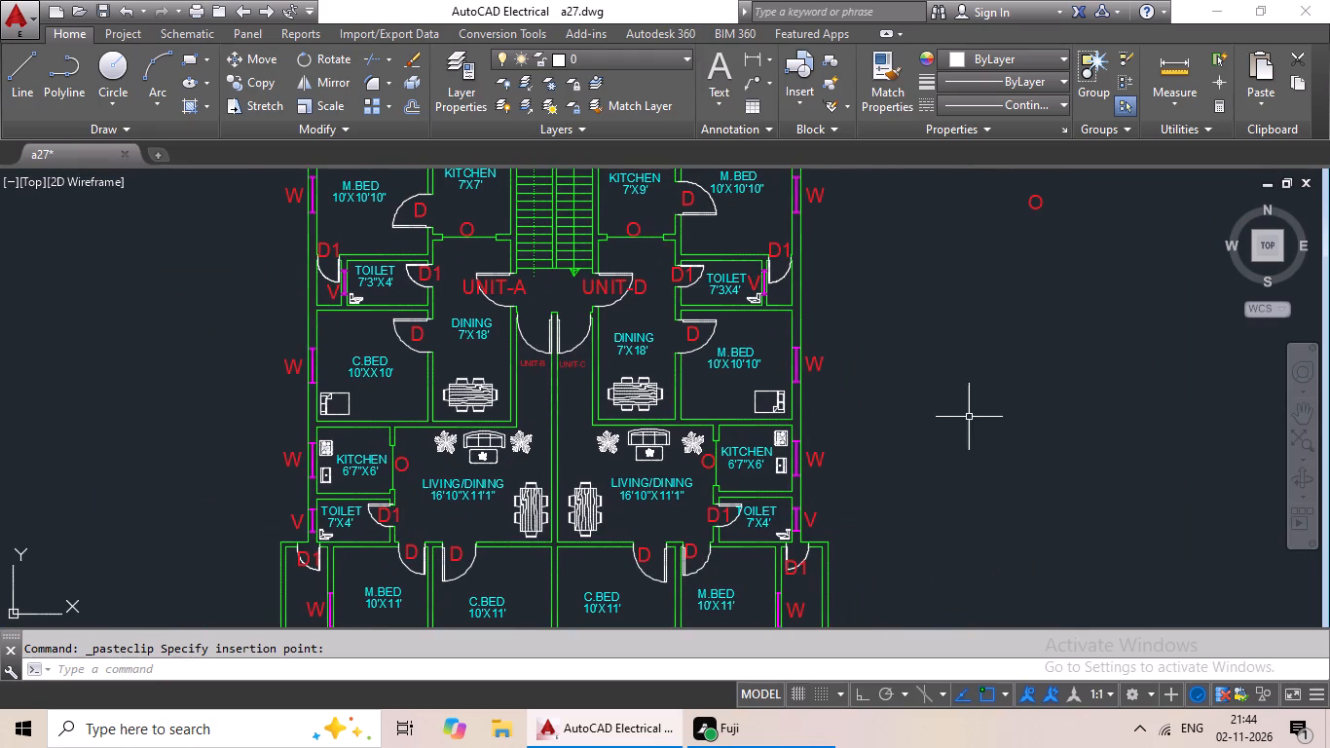
{"action": "scroll", "coordinate": [971, 415], "scroll_direction": "down", "scroll_amount": 1}
{"action": "middle_click_drag", "start_coordinate": [1016, 422], "coordinate": [804, 428]}
{"action": "left_click_drag", "start_coordinate": [980, 316], "coordinate": [810, 379]}
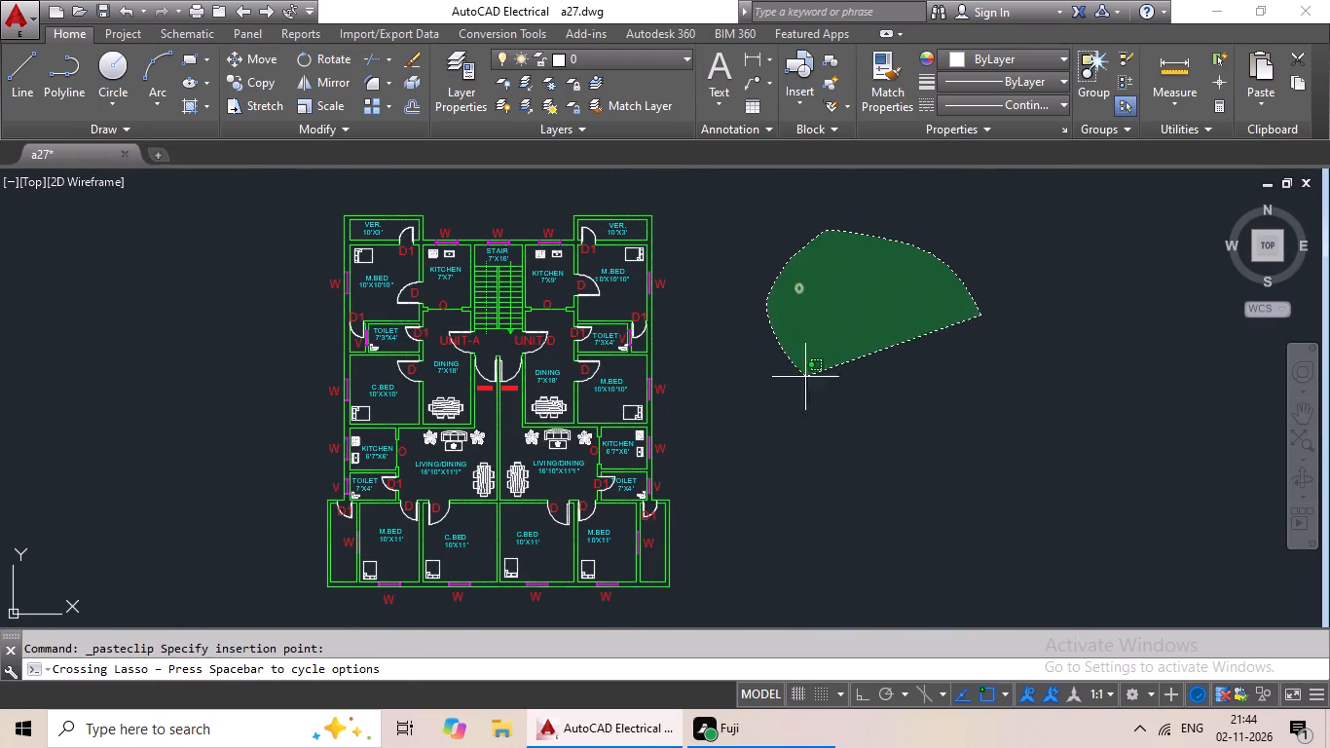
{"action": "left_click_drag", "start_coordinate": [810, 379], "coordinate": [881, 393]}
{"action": "key", "text": "Delete"}
{"action": "key", "text": "End"}
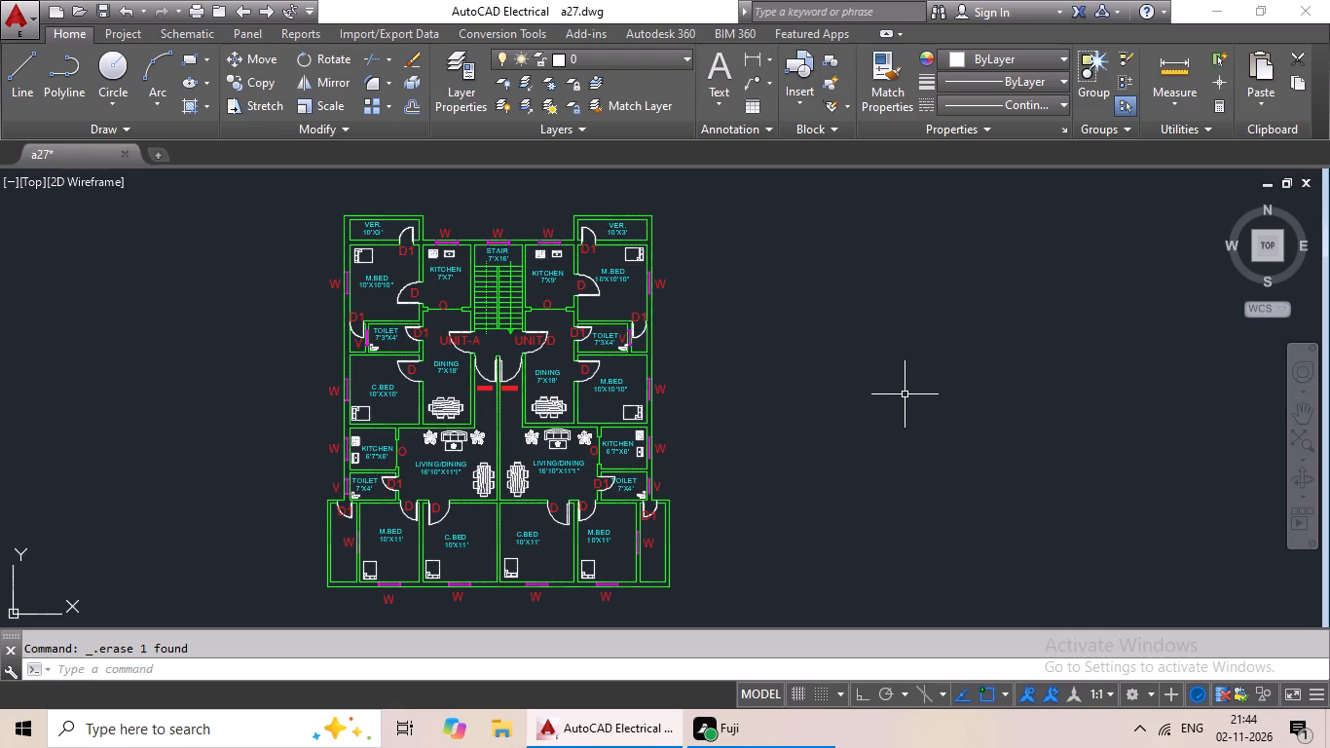
Create the multiline text FIRST FLOOR PLAN in magenta at 16" height in the empty space beside the plan.
{"action": "middle_click_drag", "start_coordinate": [884, 393], "coordinate": [884, 323]}
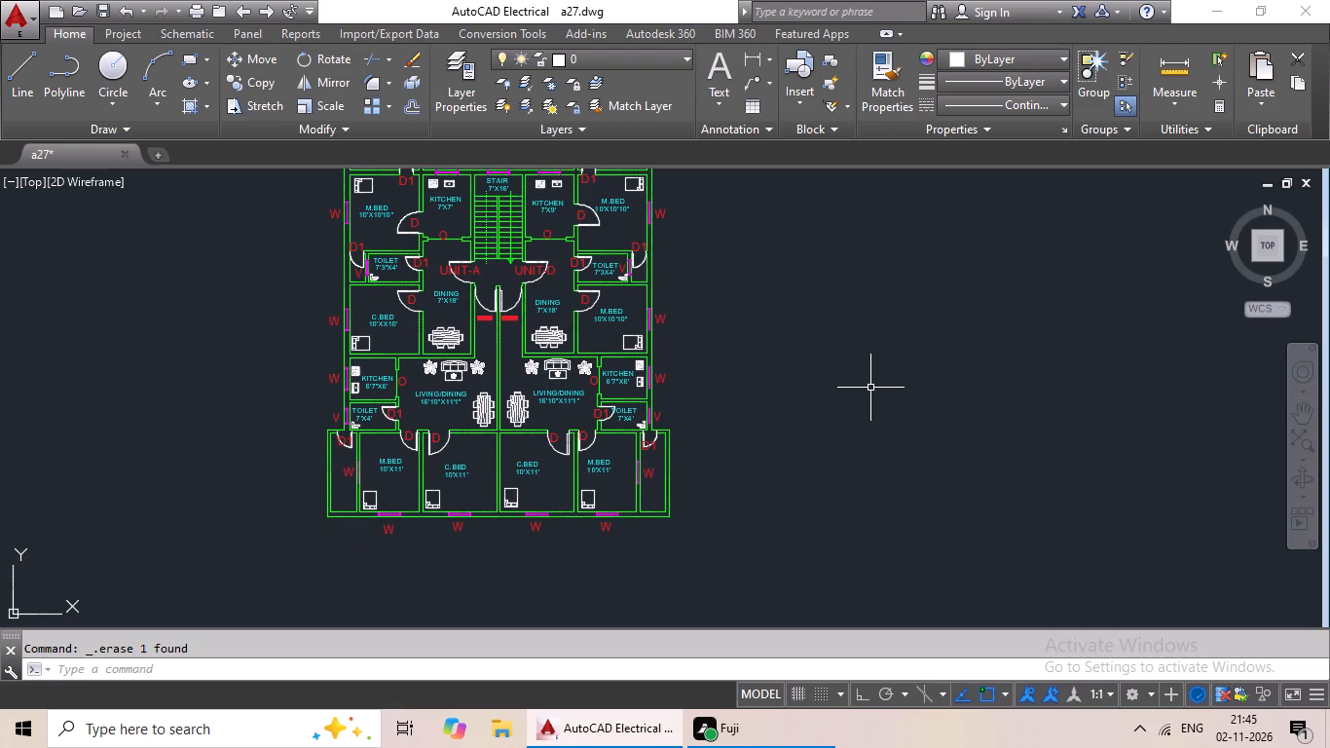
{"action": "left_click", "coordinate": [720, 85]}
{"action": "left_click", "coordinate": [766, 142]}
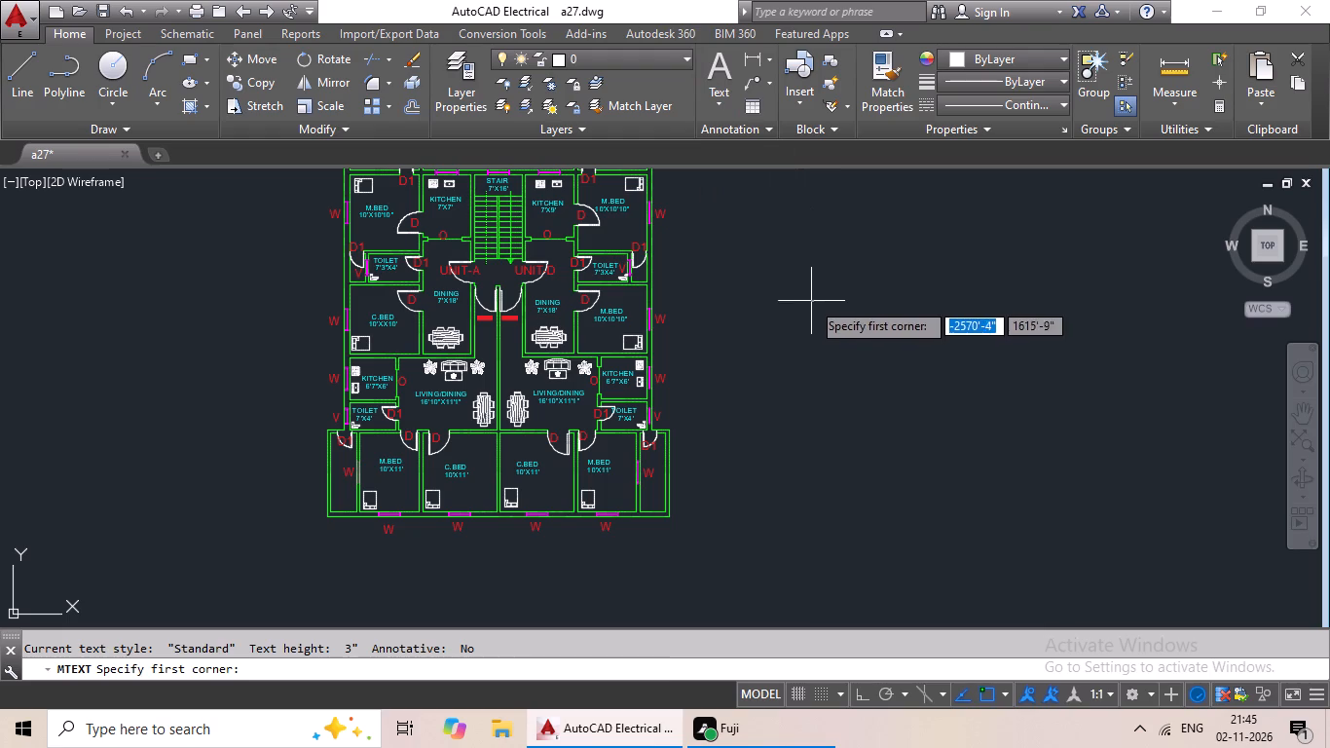
{"action": "left_click", "coordinate": [778, 256]}
{"action": "left_click", "coordinate": [1054, 300]}
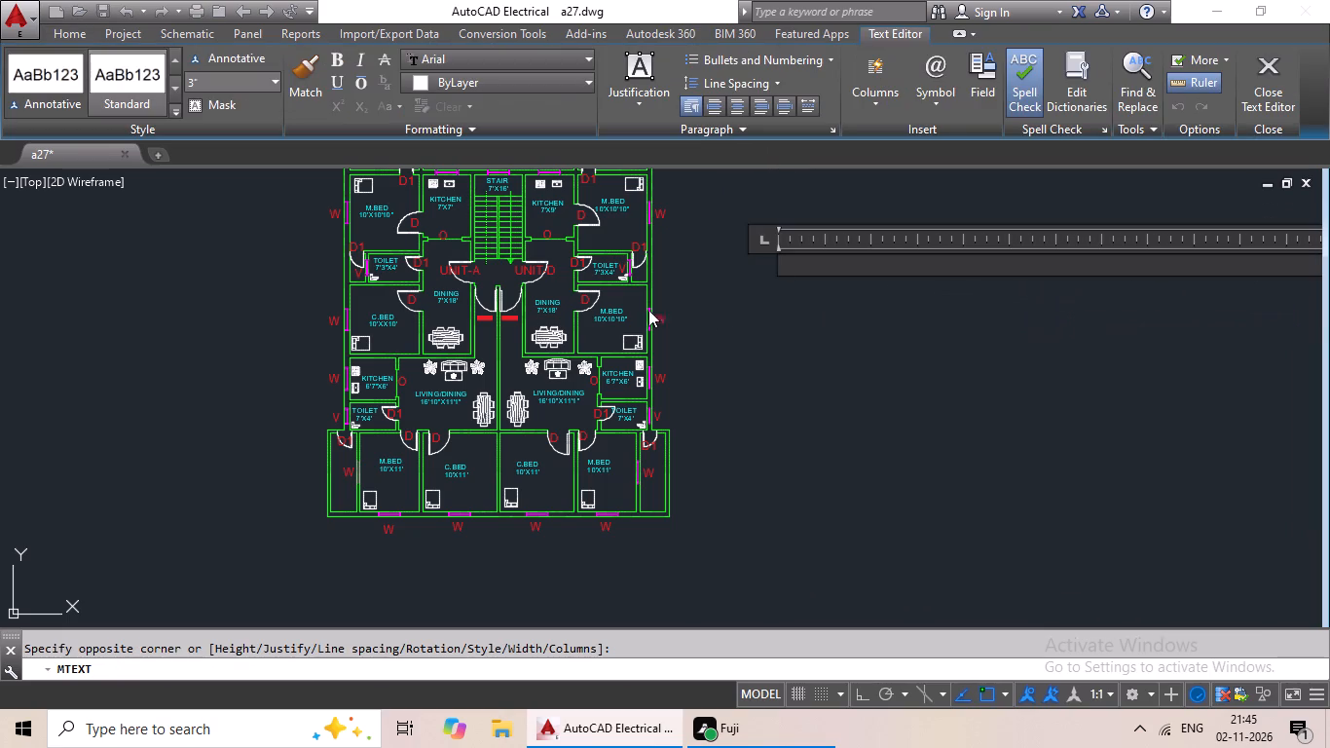
{"action": "left_click_drag", "start_coordinate": [241, 79], "coordinate": [211, 87]}
{"action": "type", "text": "16"}
{"action": "key", "text": "shift+quotedbl"}
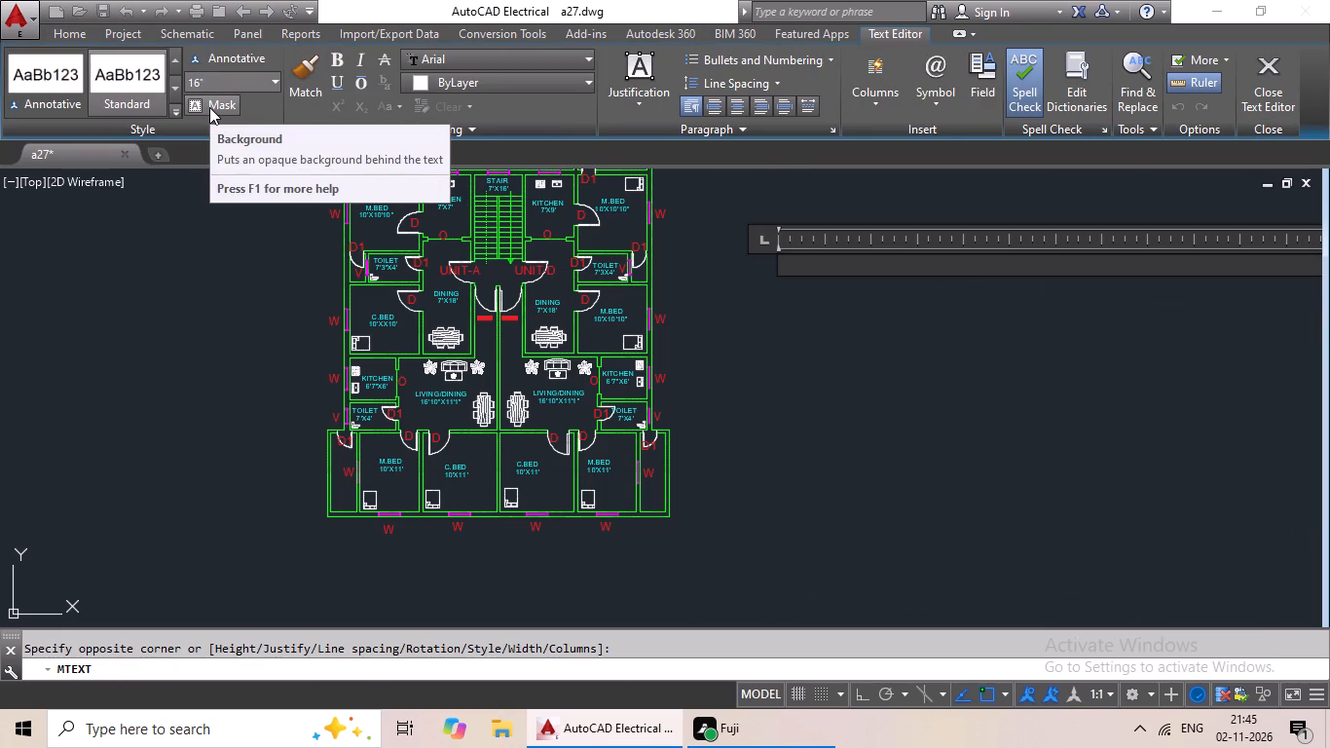
{"action": "key", "text": "Return"}
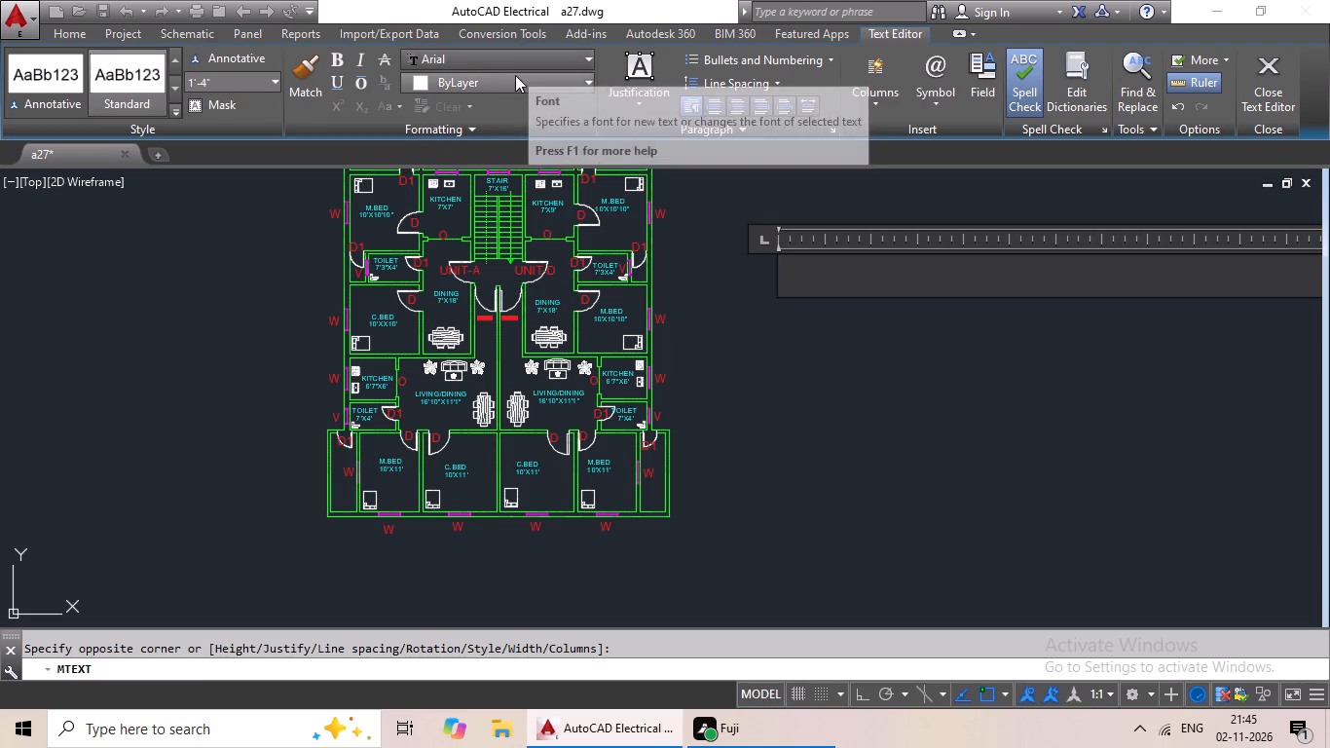
{"action": "left_click", "coordinate": [514, 75]}
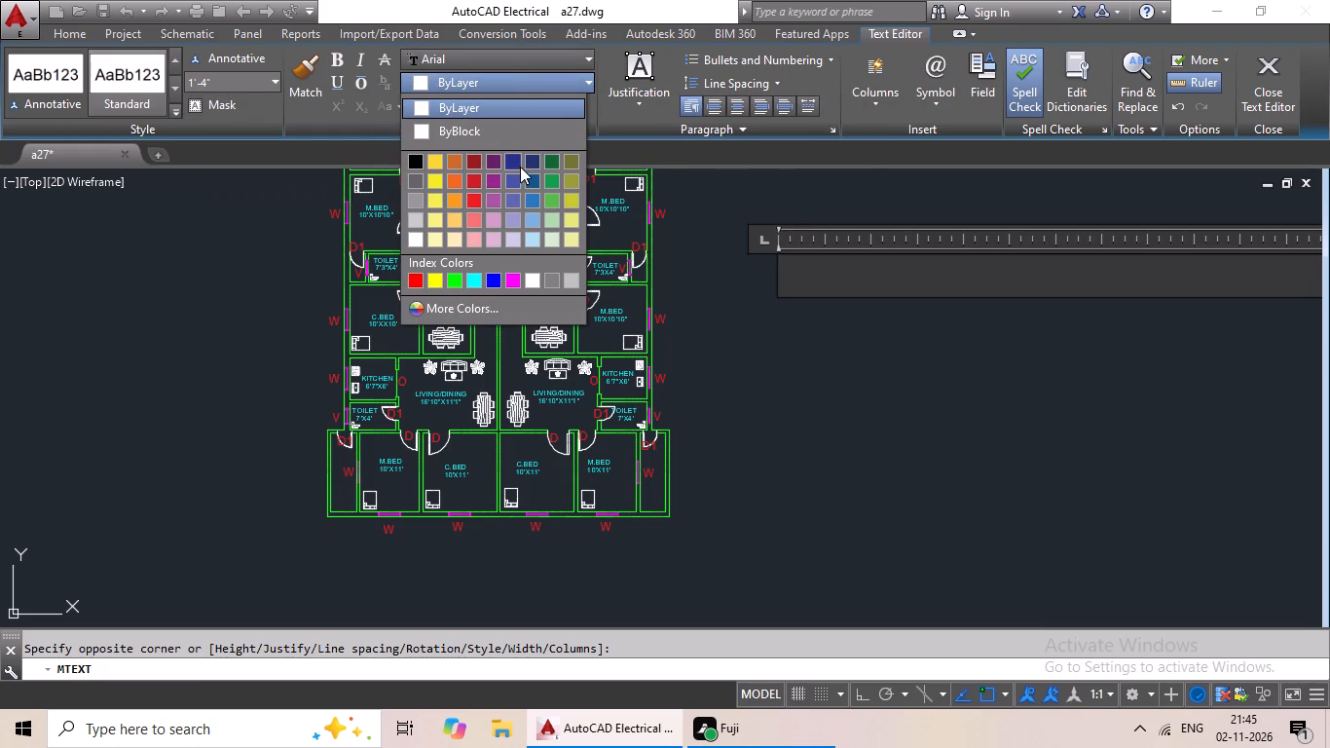
{"action": "left_click", "coordinate": [508, 276]}
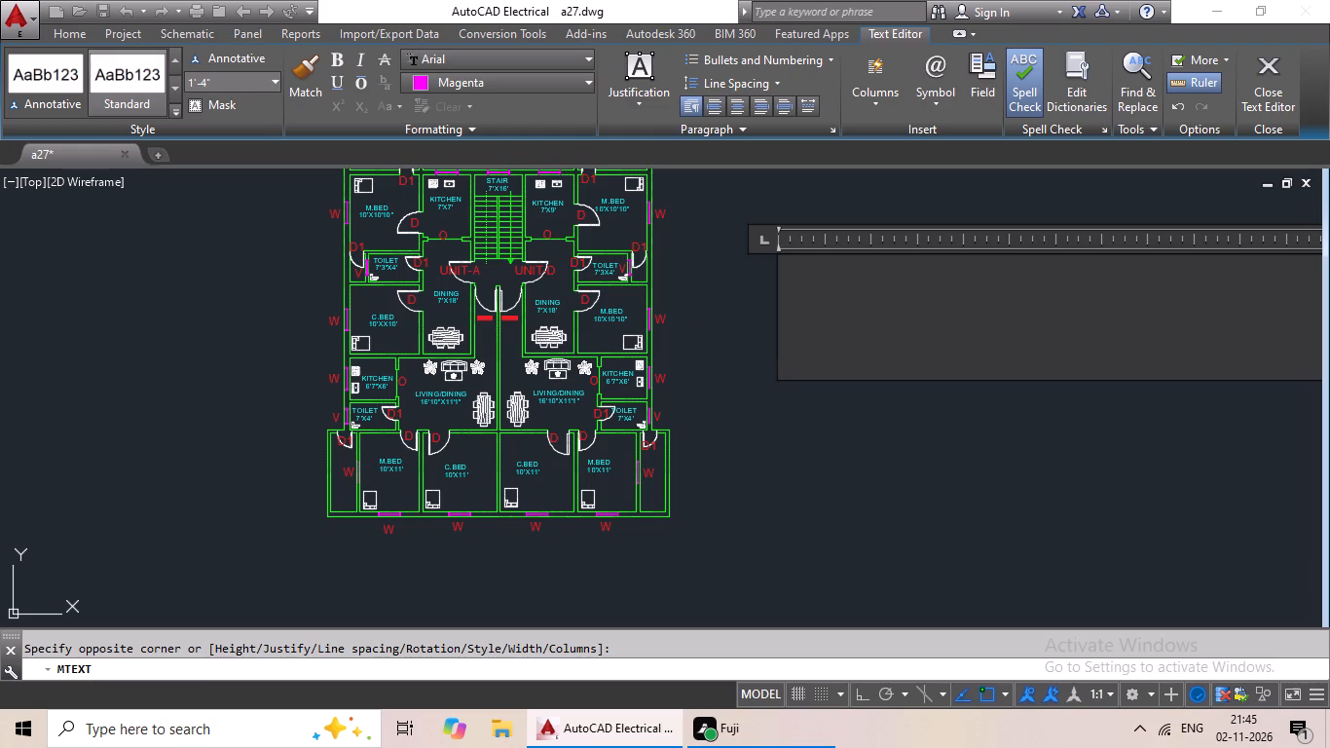
{"action": "type", "text": "FI"}
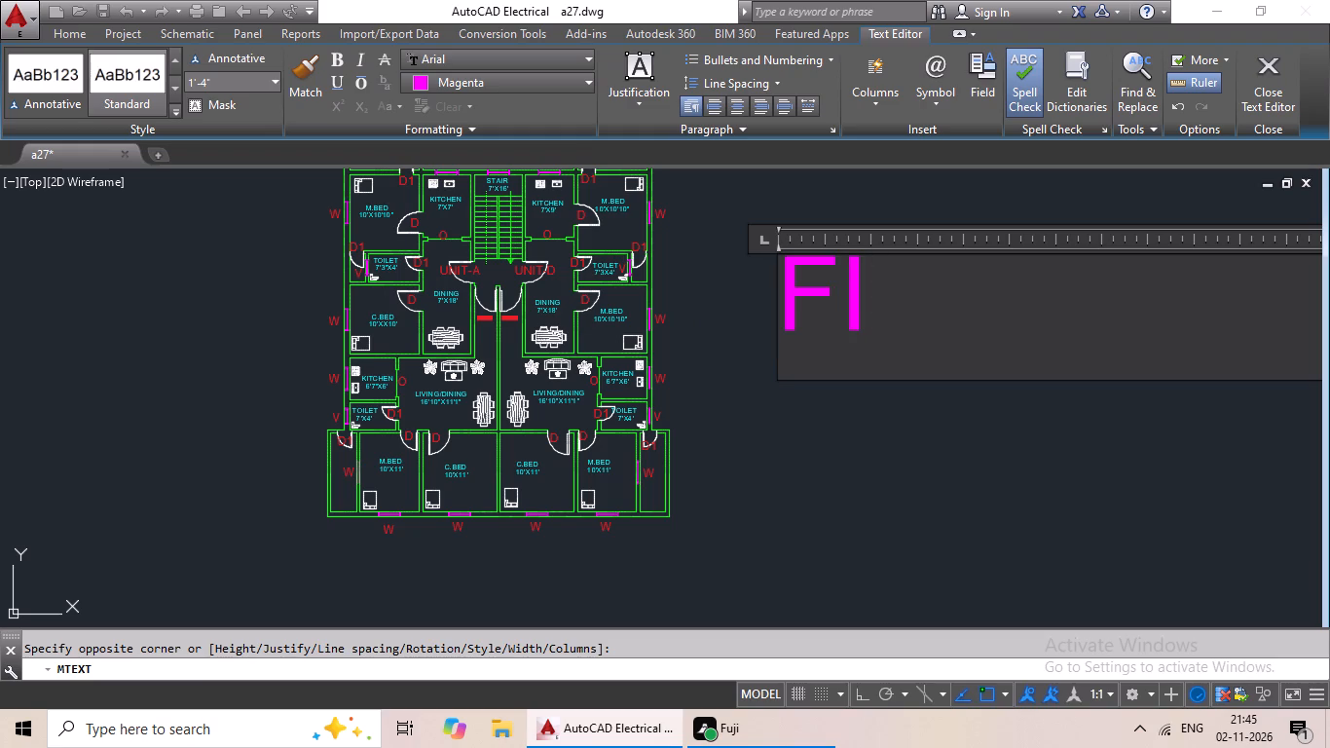
{"action": "type", "text": "RST"}
{"action": "key", "text": "shift+space"}
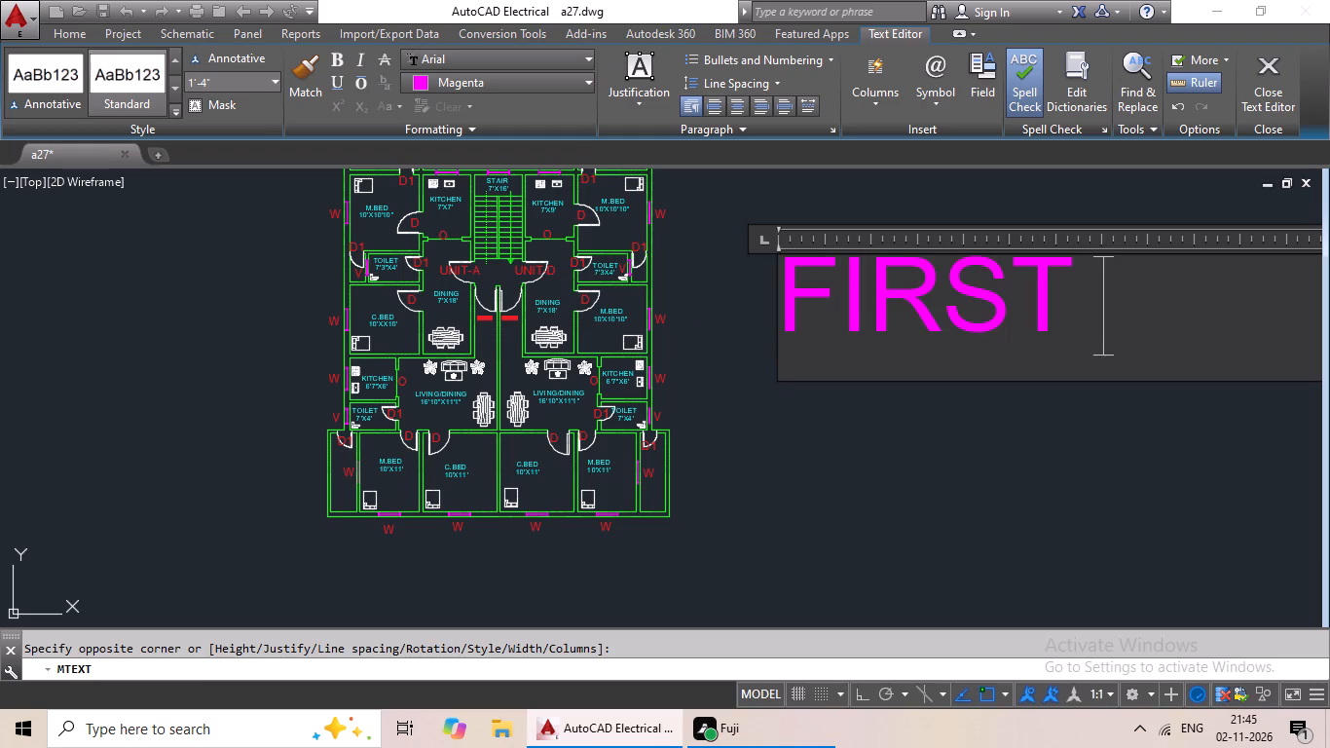
{"action": "type", "text": "FLOOR"}
{"action": "key", "text": "space"}
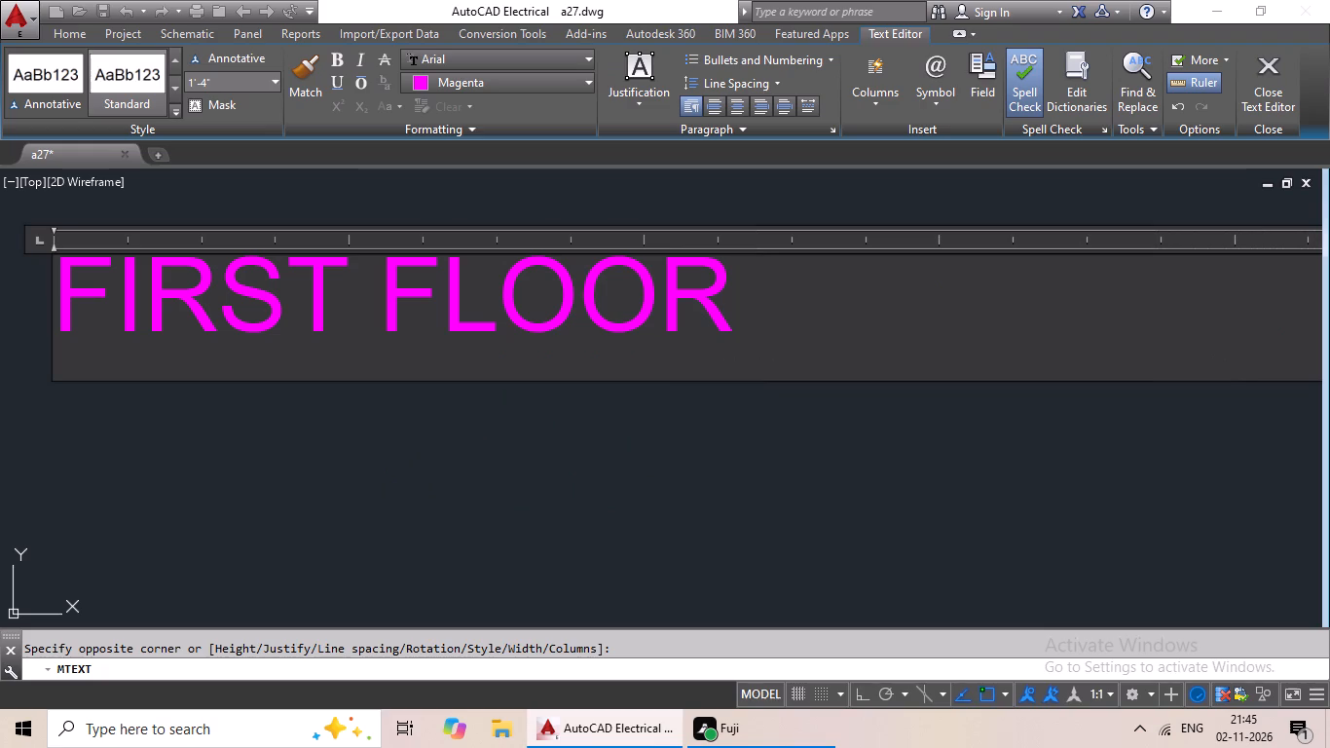
{"action": "type", "text": "PLAN"}
{"action": "left_click", "coordinate": [828, 384]}
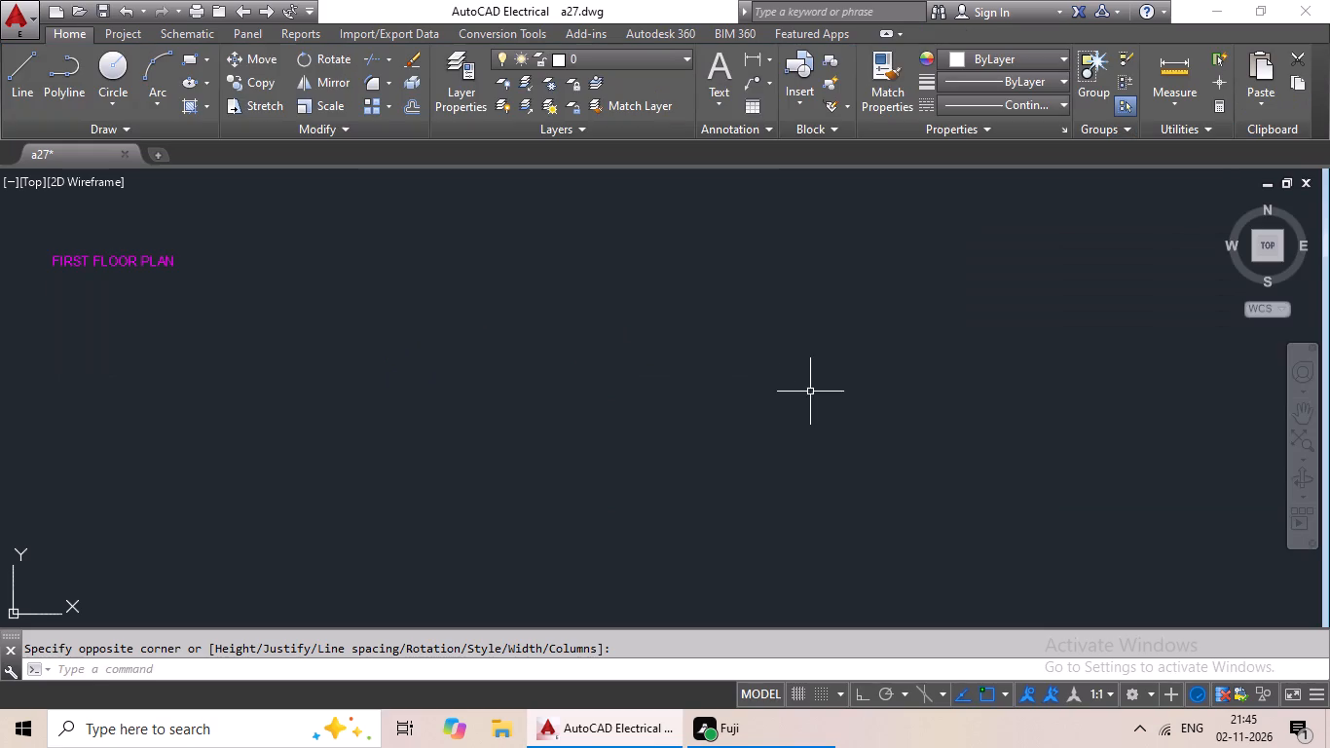
Paste a copy of the FIRST FLOOR PLAN title below the W labels along the plan's lower wall.
{"action": "left_click", "coordinate": [108, 266]}
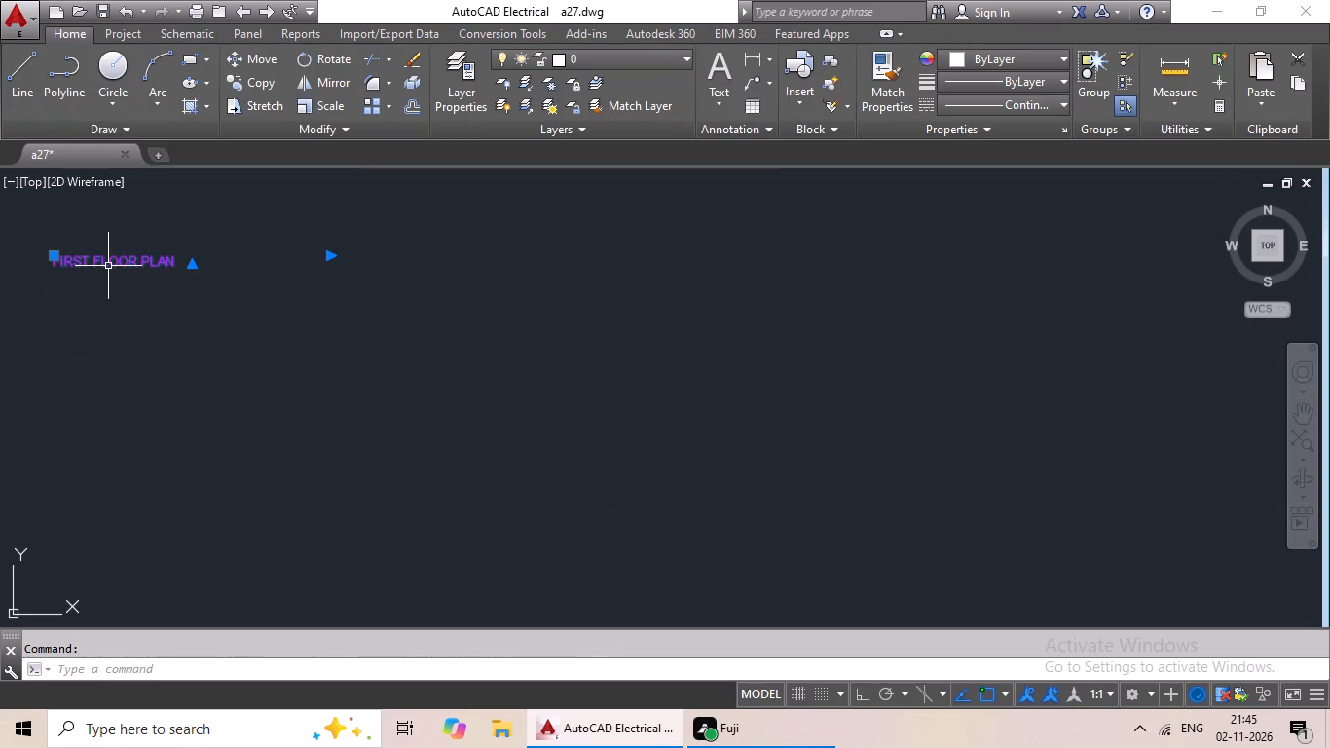
{"action": "key", "text": "ctrl+c"}
{"action": "key", "text": "ctrl+v"}
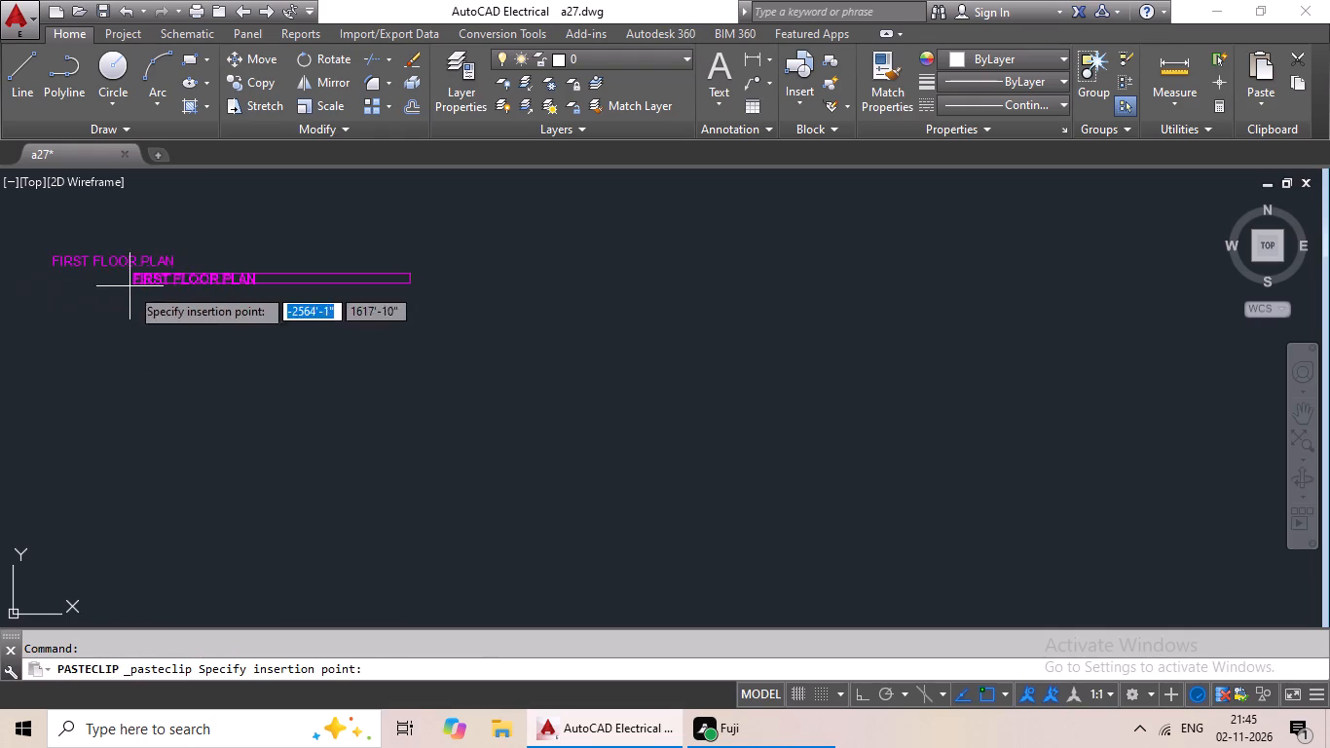
{"action": "middle_click_drag", "start_coordinate": [131, 287], "coordinate": [292, 204]}
{"action": "scroll", "coordinate": [345, 207], "scroll_direction": "down", "scroll_amount": 3}
{"action": "scroll", "coordinate": [220, 348], "scroll_direction": "up", "scroll_amount": 4}
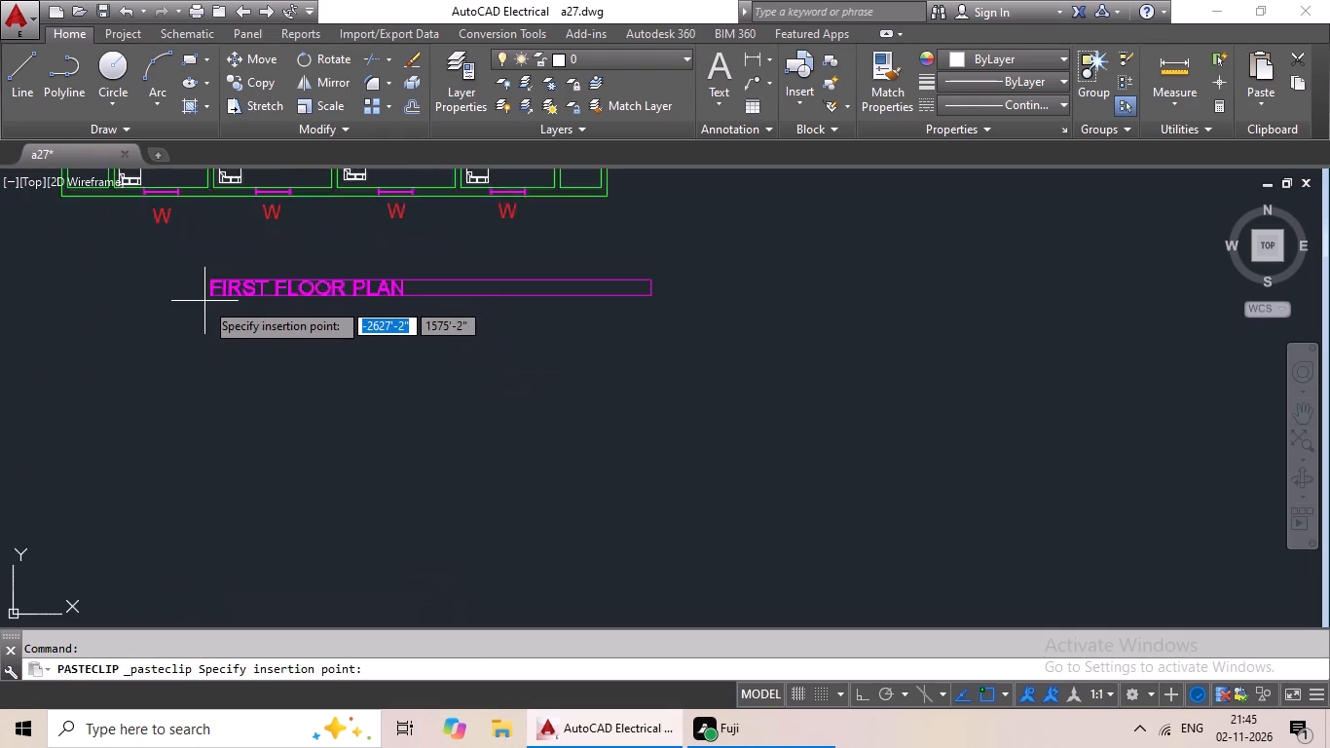
{"action": "scroll", "coordinate": [204, 301], "scroll_direction": "up", "scroll_amount": 1}
{"action": "middle_click_drag", "start_coordinate": [198, 290], "coordinate": [247, 421]}
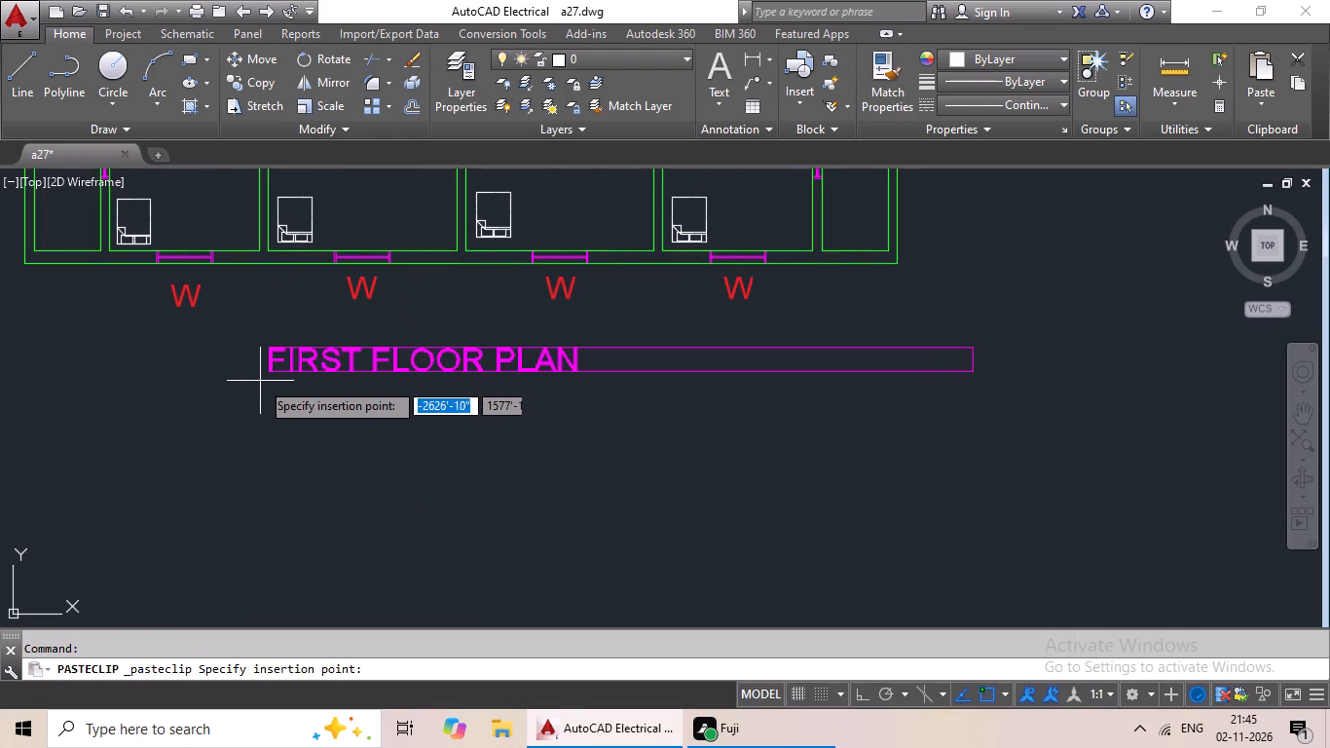
{"action": "left_click", "coordinate": [256, 390]}
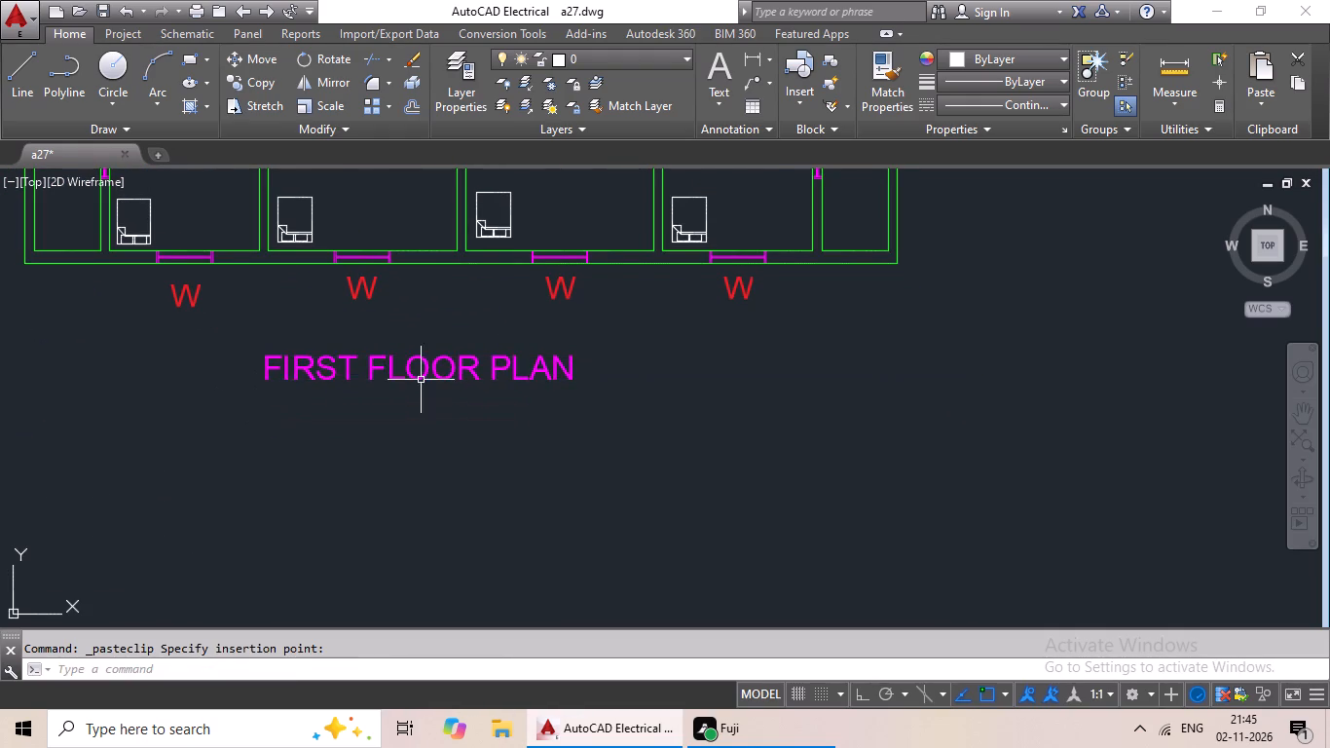
Erase the spare FIRST FLOOR PLAN title in the empty space beside the plan.
{"action": "scroll", "coordinate": [592, 348], "scroll_direction": "down", "scroll_amount": 3}
{"action": "middle_click_drag", "start_coordinate": [792, 339], "coordinate": [580, 507]}
{"action": "left_click_drag", "start_coordinate": [623, 294], "coordinate": [657, 420]}
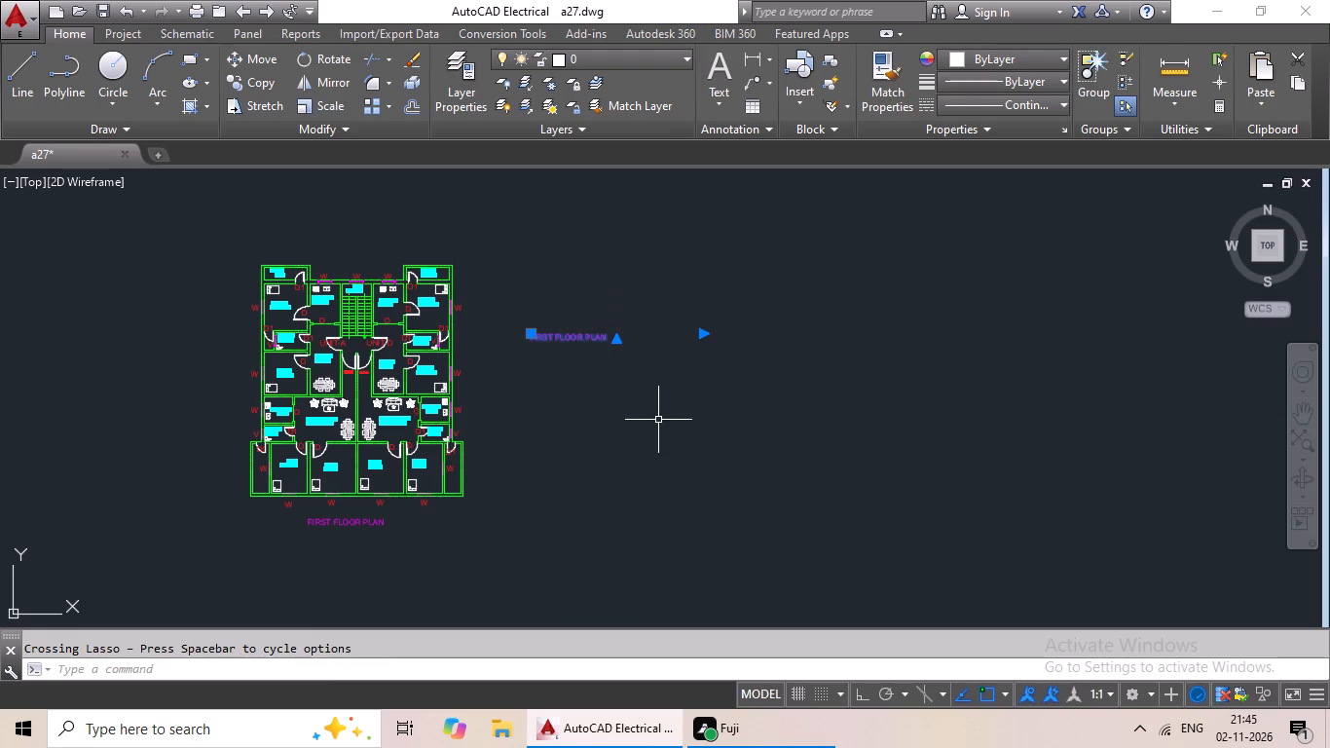
{"action": "key", "text": "Delete"}
Start a white ANSI32 hatch and fill the walls around the VER., M.BED and 7'3X4' TOILET on the UNIT-D side.
{"action": "middle_click_drag", "start_coordinate": [642, 402], "coordinate": [690, 401]}
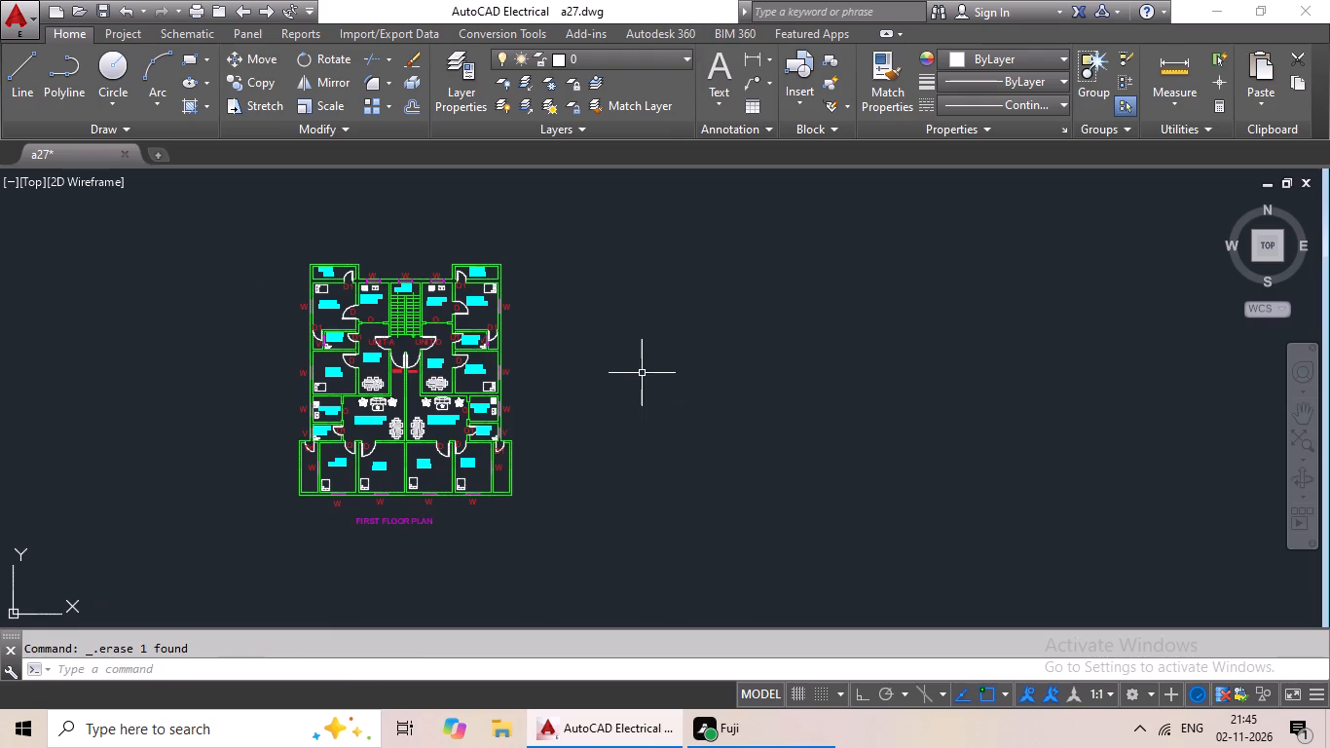
{"action": "left_click", "coordinate": [197, 104]}
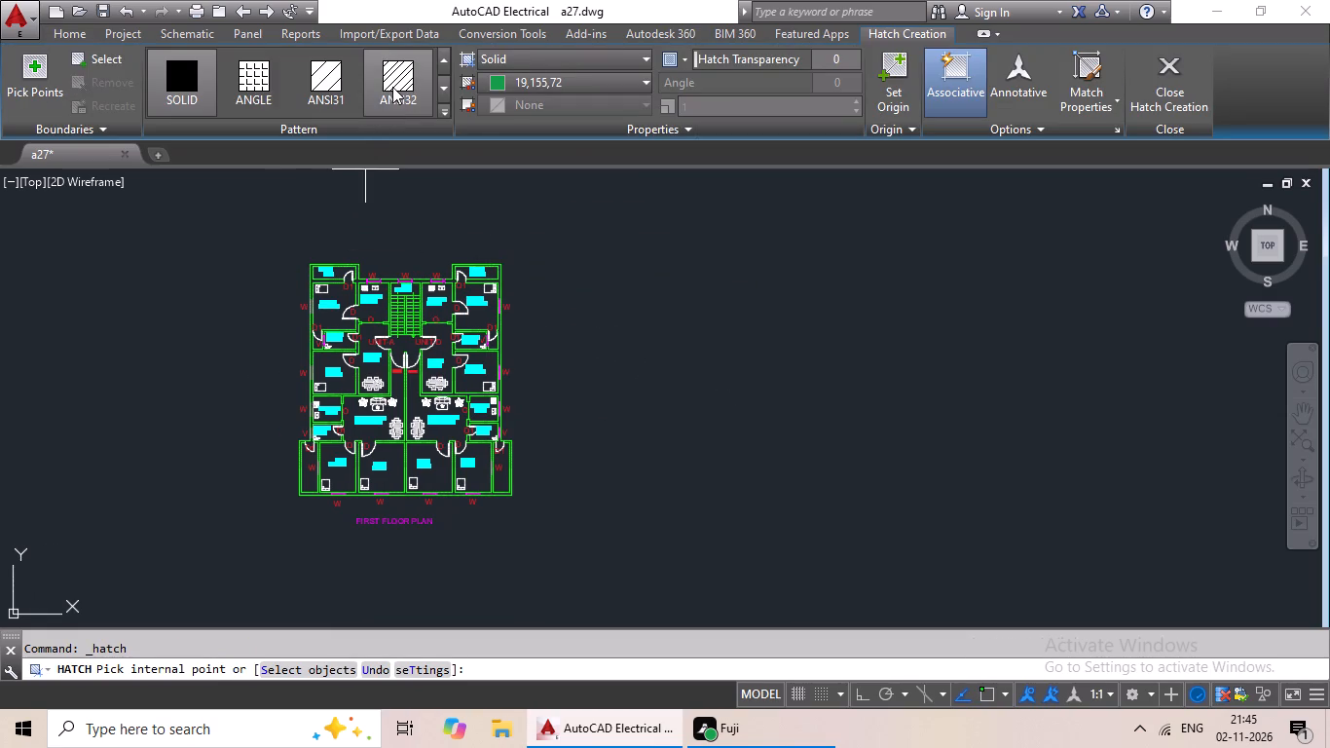
{"action": "left_click", "coordinate": [392, 87]}
{"action": "left_click", "coordinate": [589, 77]}
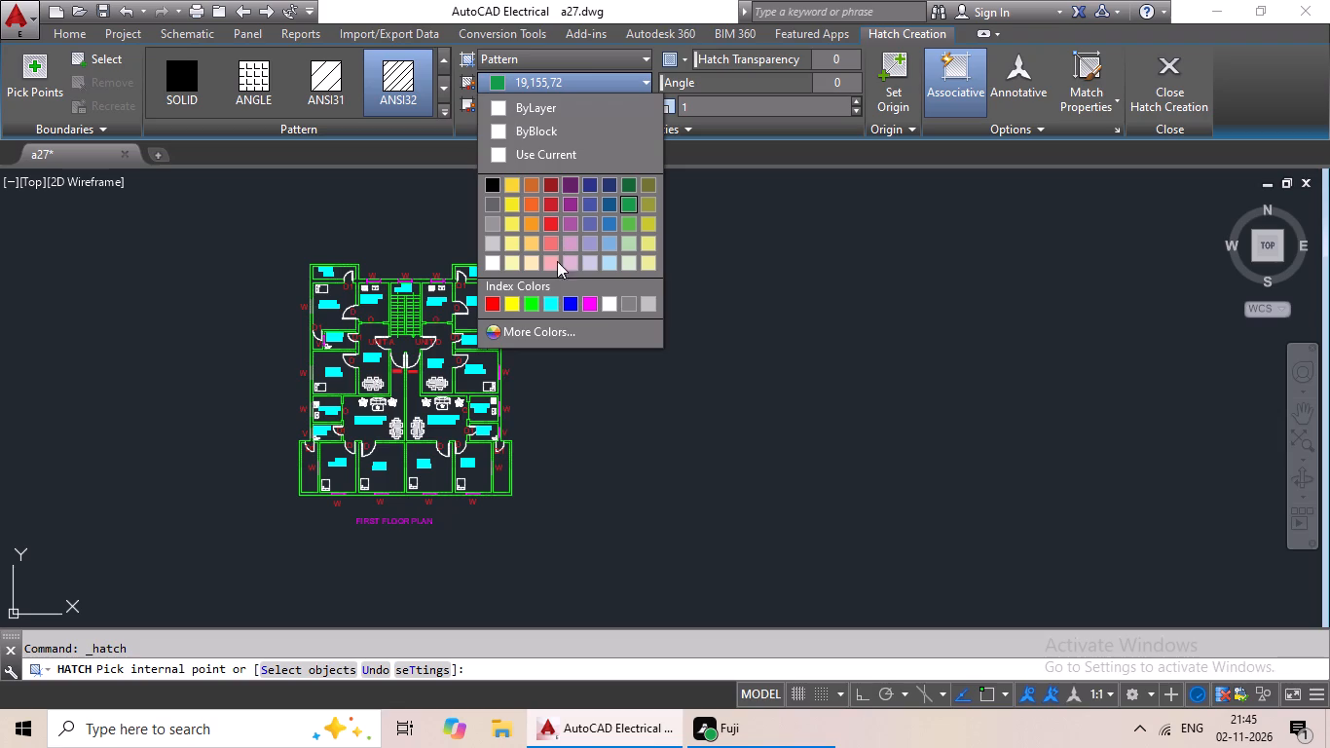
{"action": "left_click", "coordinate": [605, 302]}
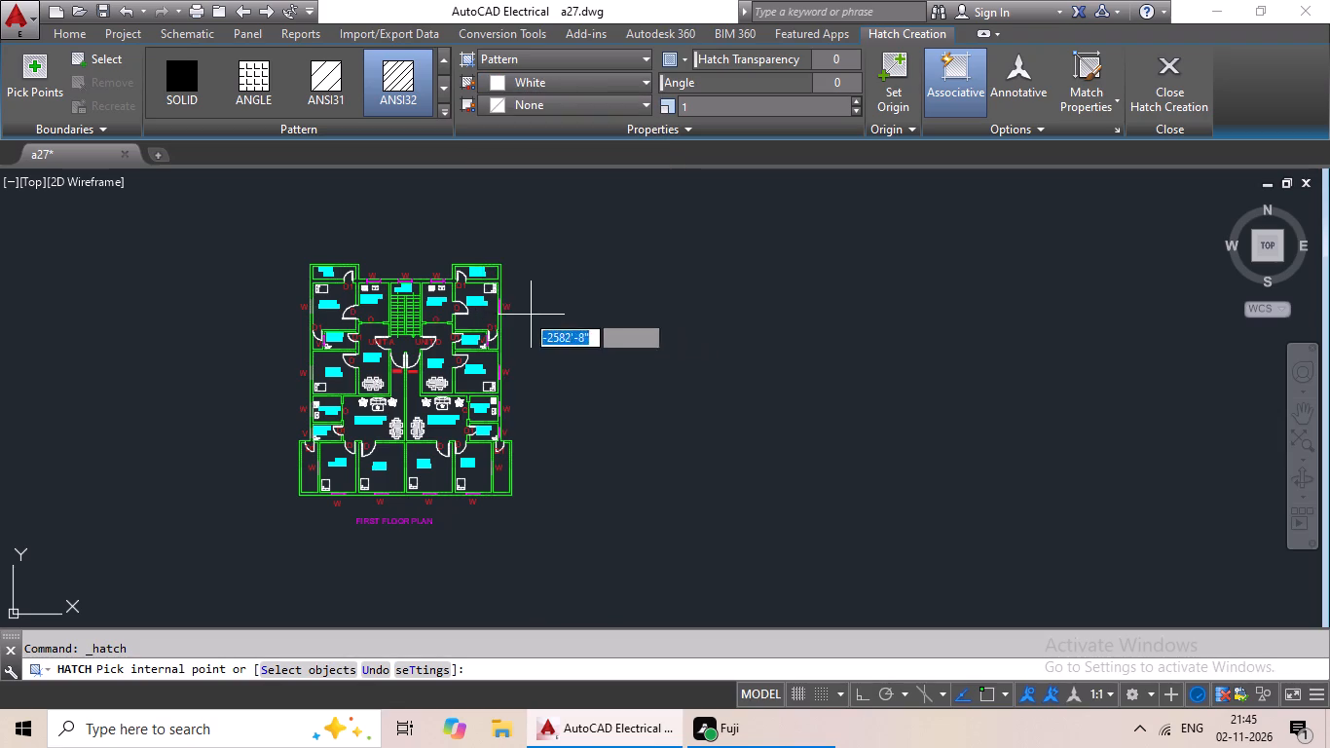
{"action": "scroll", "coordinate": [495, 264], "scroll_direction": "up", "scroll_amount": 3}
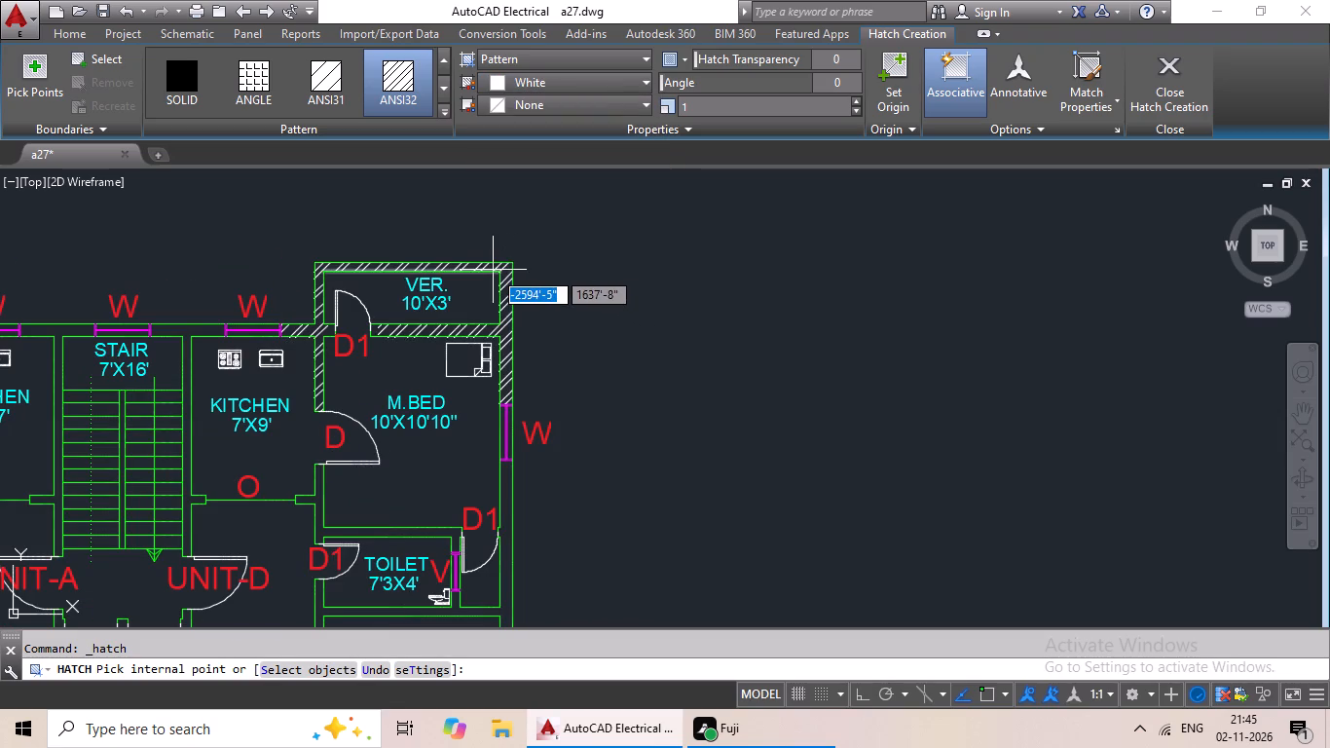
{"action": "left_click", "coordinate": [493, 270]}
{"action": "middle_click_drag", "start_coordinate": [563, 334], "coordinate": [550, 172]}
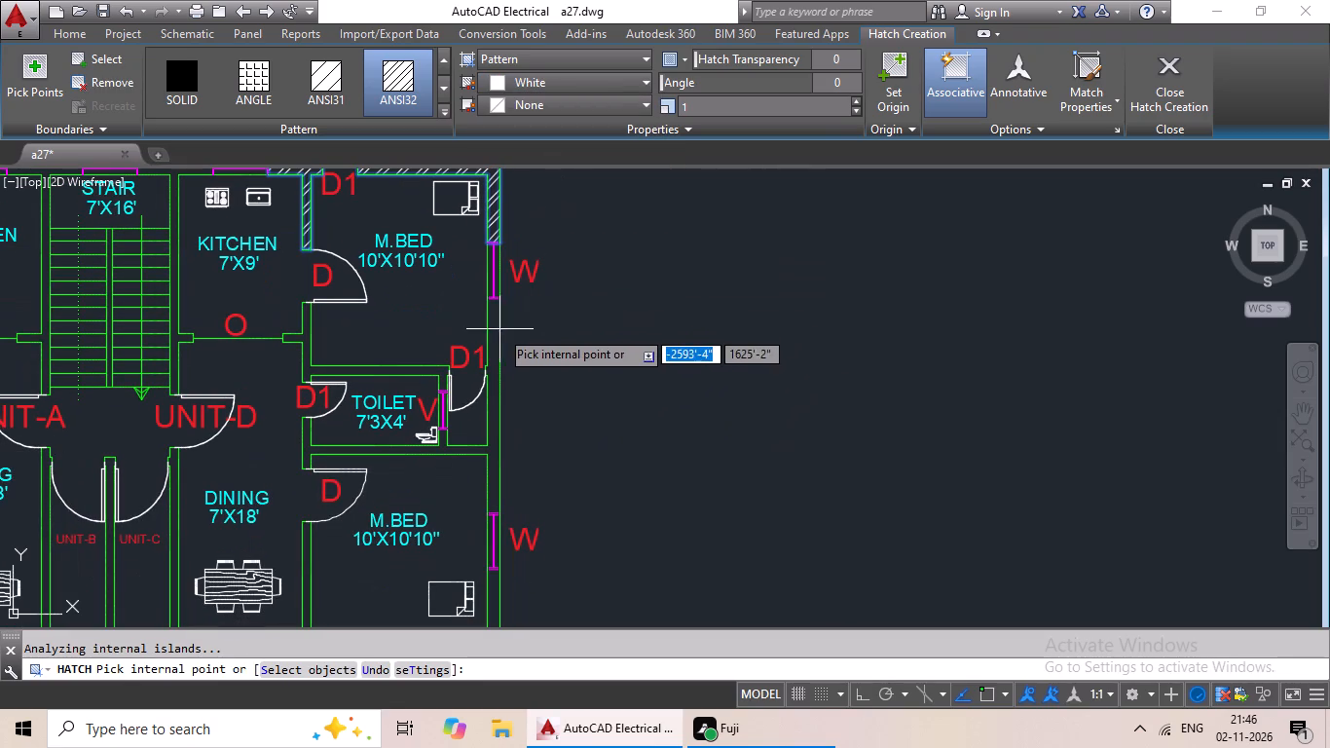
{"action": "left_click", "coordinate": [423, 371]}
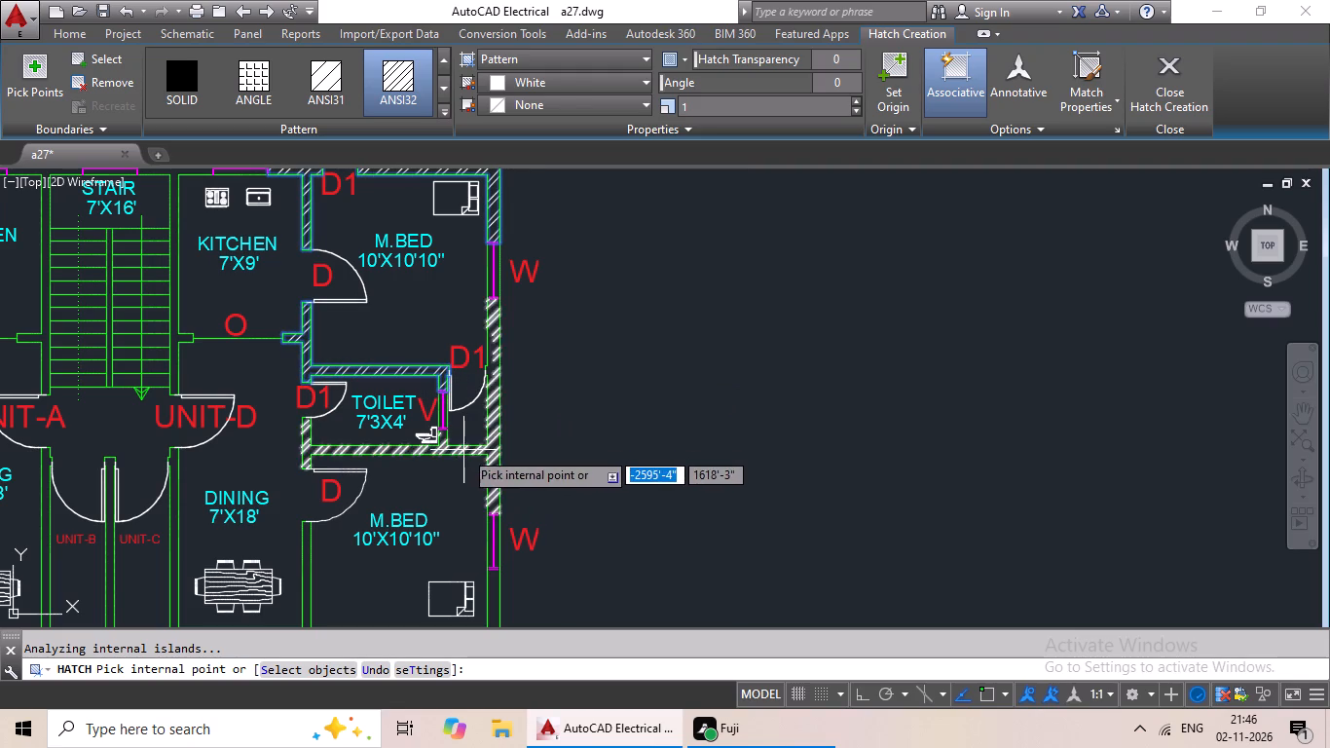
{"action": "left_click", "coordinate": [463, 450]}
Add the walls around the STAIR, the upper kitchens and the UNIT-A side VER., M.BED and 7'3"X4' TOILET to the hatch.
{"action": "middle_click_drag", "start_coordinate": [575, 351], "coordinate": [643, 264]}
{"action": "middle_click_drag", "start_coordinate": [589, 353], "coordinate": [966, 435]}
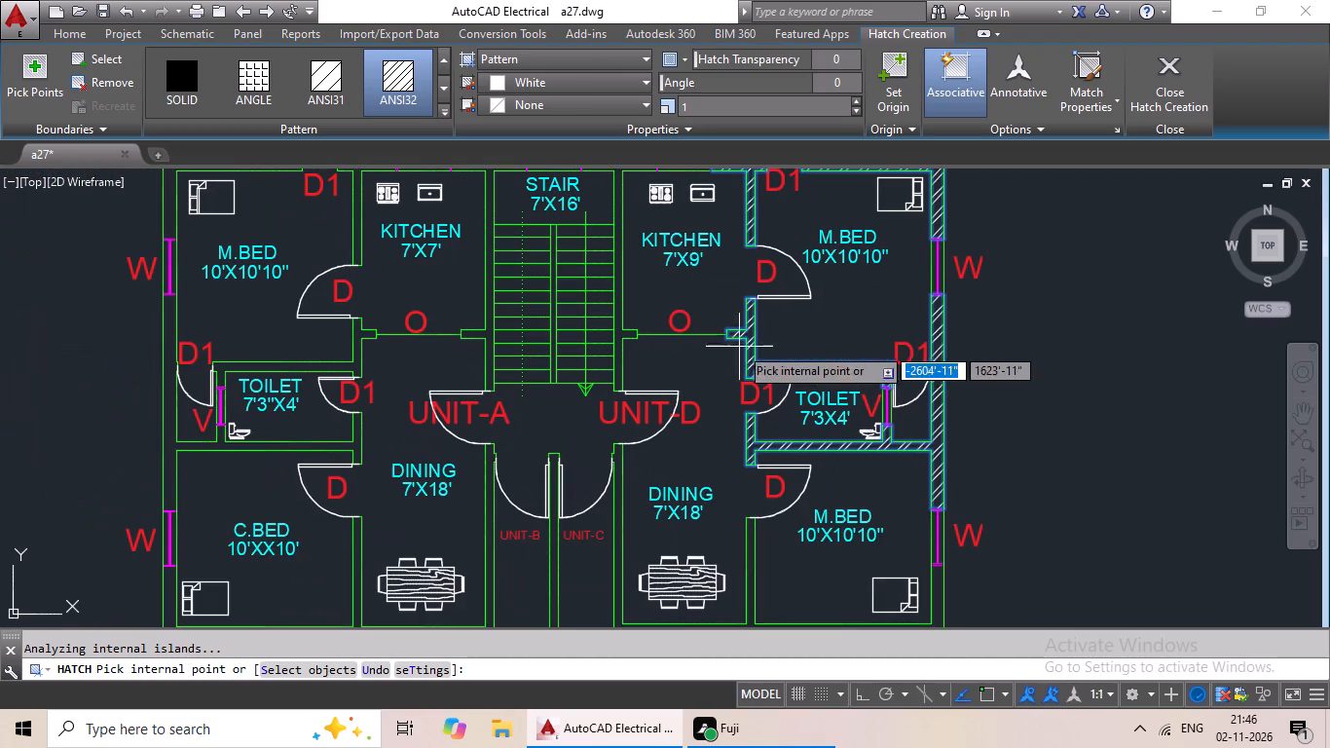
{"action": "middle_click_drag", "start_coordinate": [699, 317], "coordinate": [754, 498]}
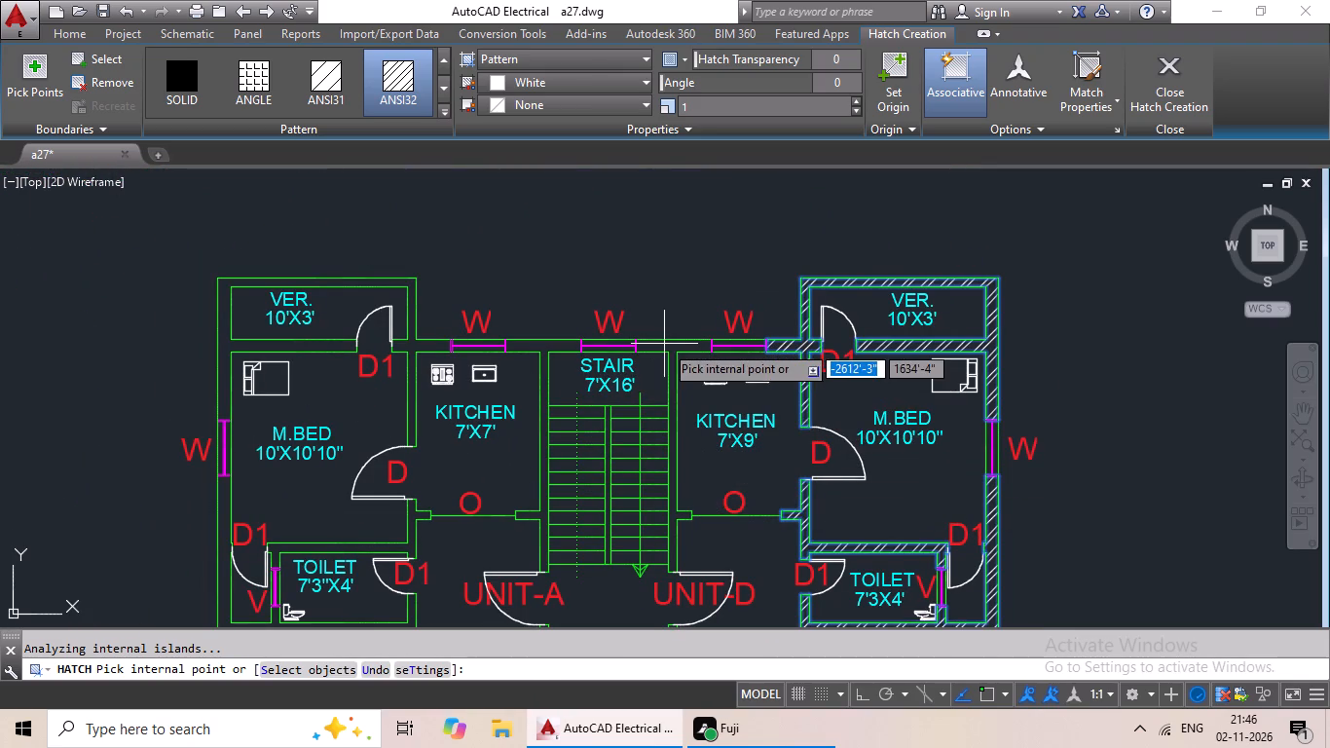
{"action": "left_click", "coordinate": [677, 347]}
{"action": "left_click", "coordinate": [568, 345]}
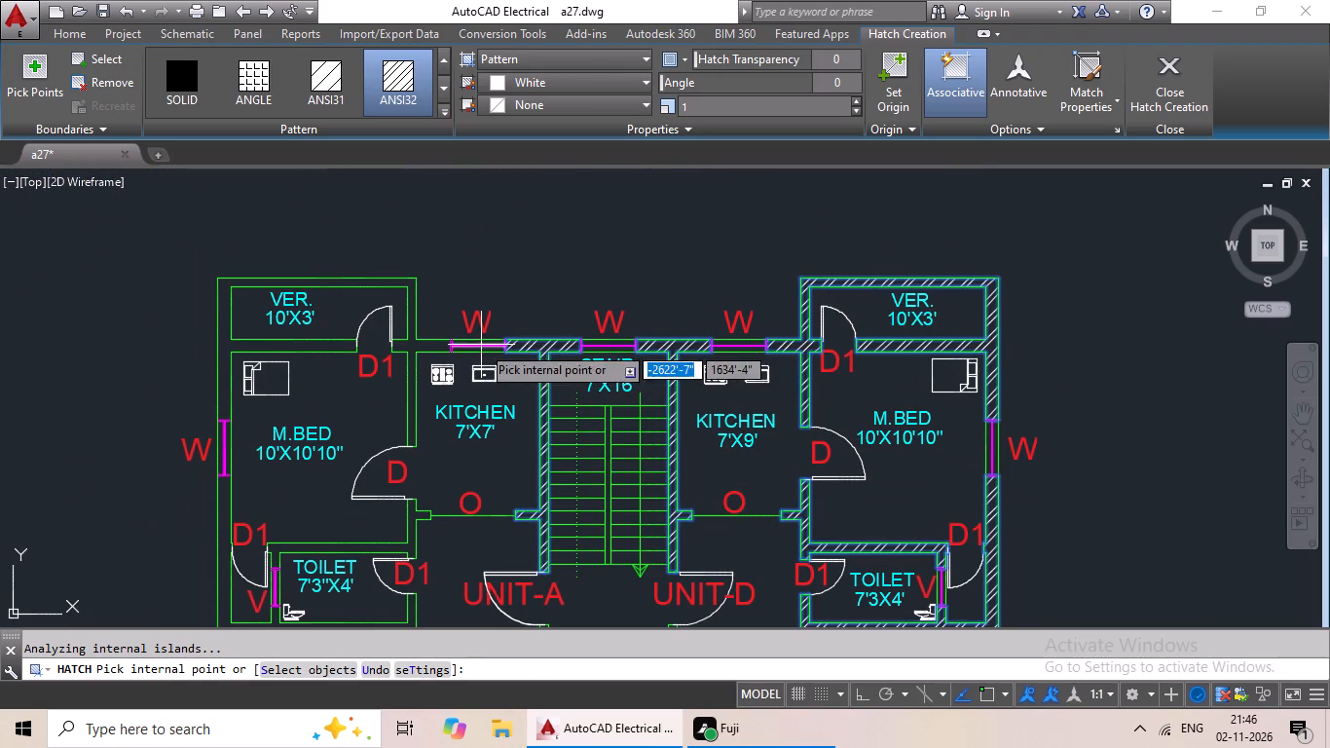
{"action": "left_click", "coordinate": [425, 348]}
{"action": "middle_click_drag", "start_coordinate": [426, 345], "coordinate": [452, 199]}
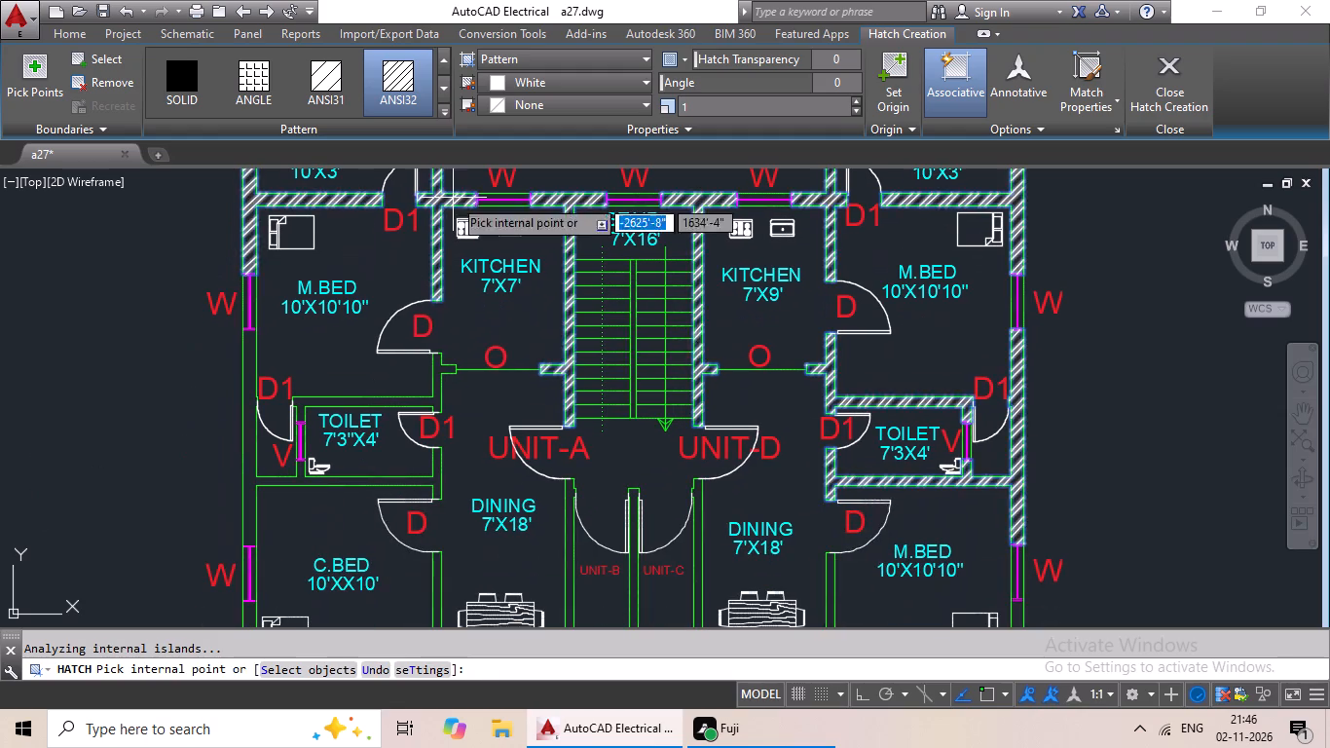
{"action": "left_click", "coordinate": [246, 373]}
{"action": "left_click", "coordinate": [433, 404]}
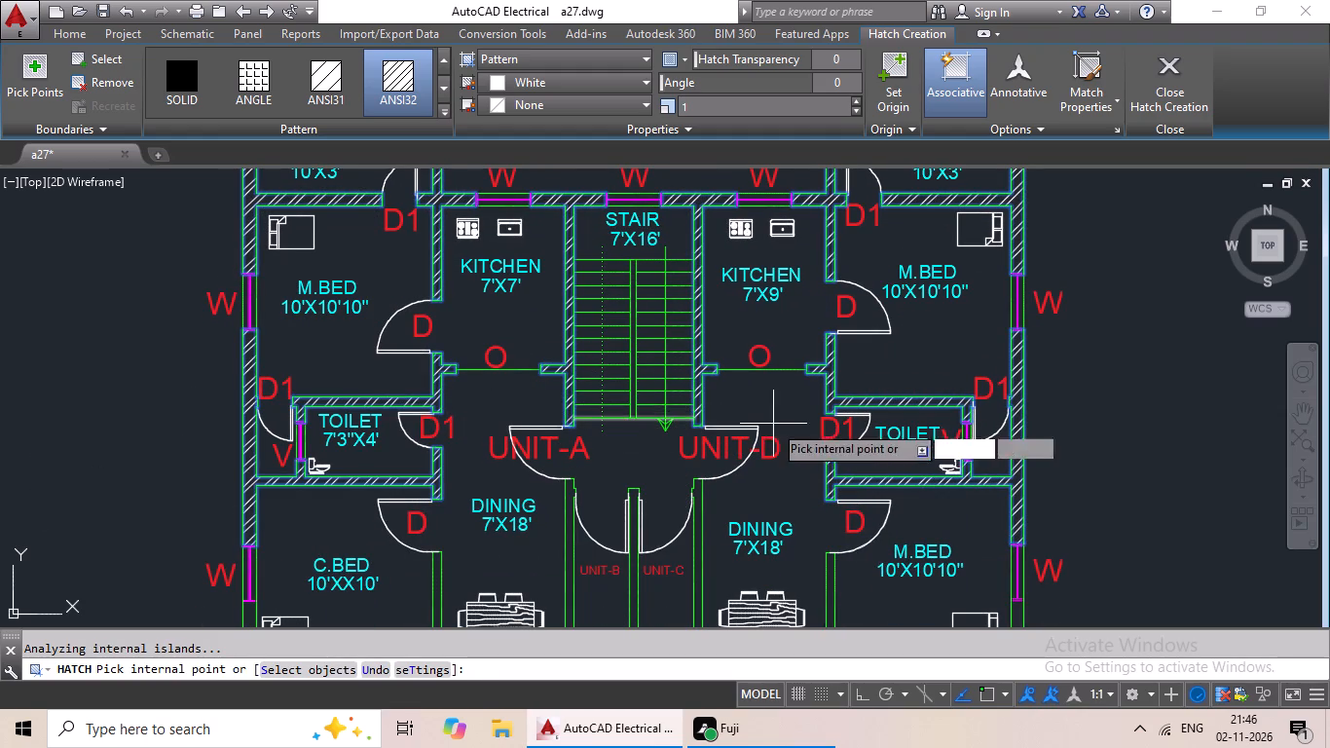
Add the walls around both DINING rooms, their adjoining bedrooms and the 6'7"X6' KITCHEN below the C.BED to the hatch.
{"action": "middle_click_drag", "start_coordinate": [803, 431], "coordinate": [748, 286]}
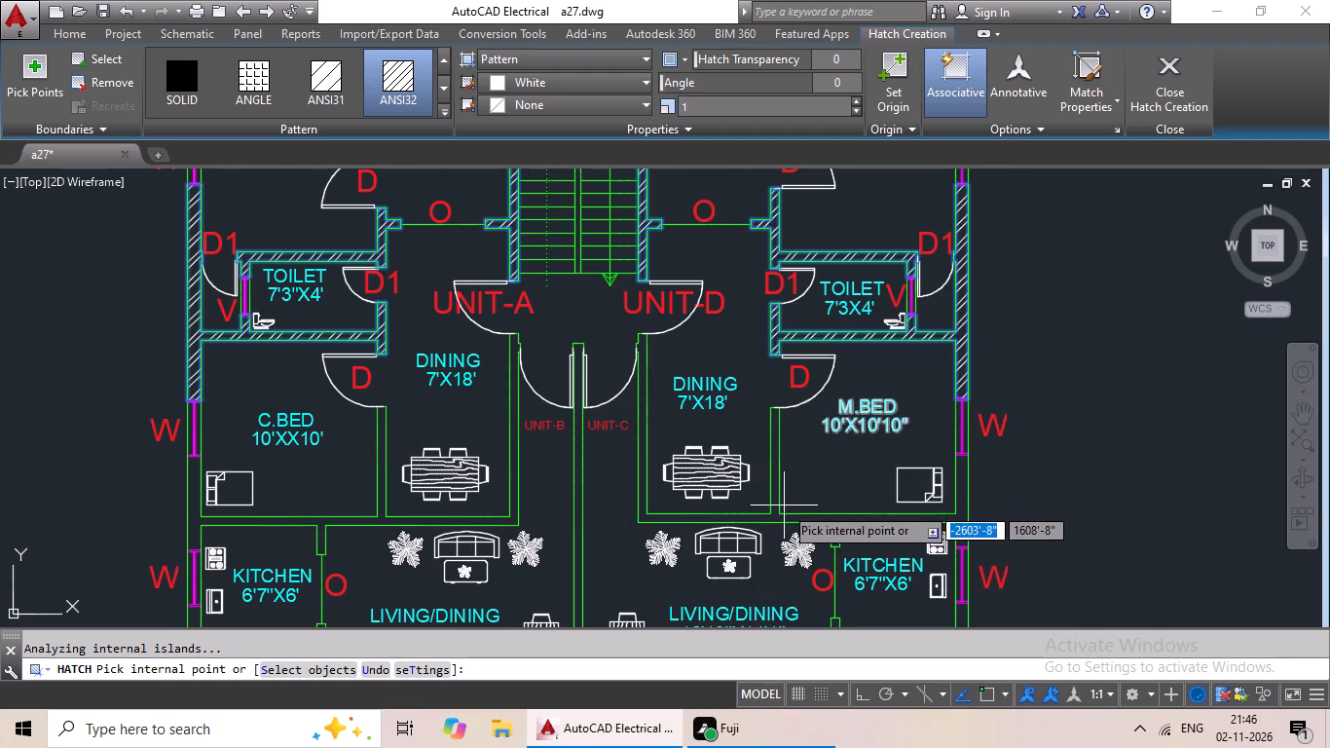
{"action": "left_click", "coordinate": [773, 512]}
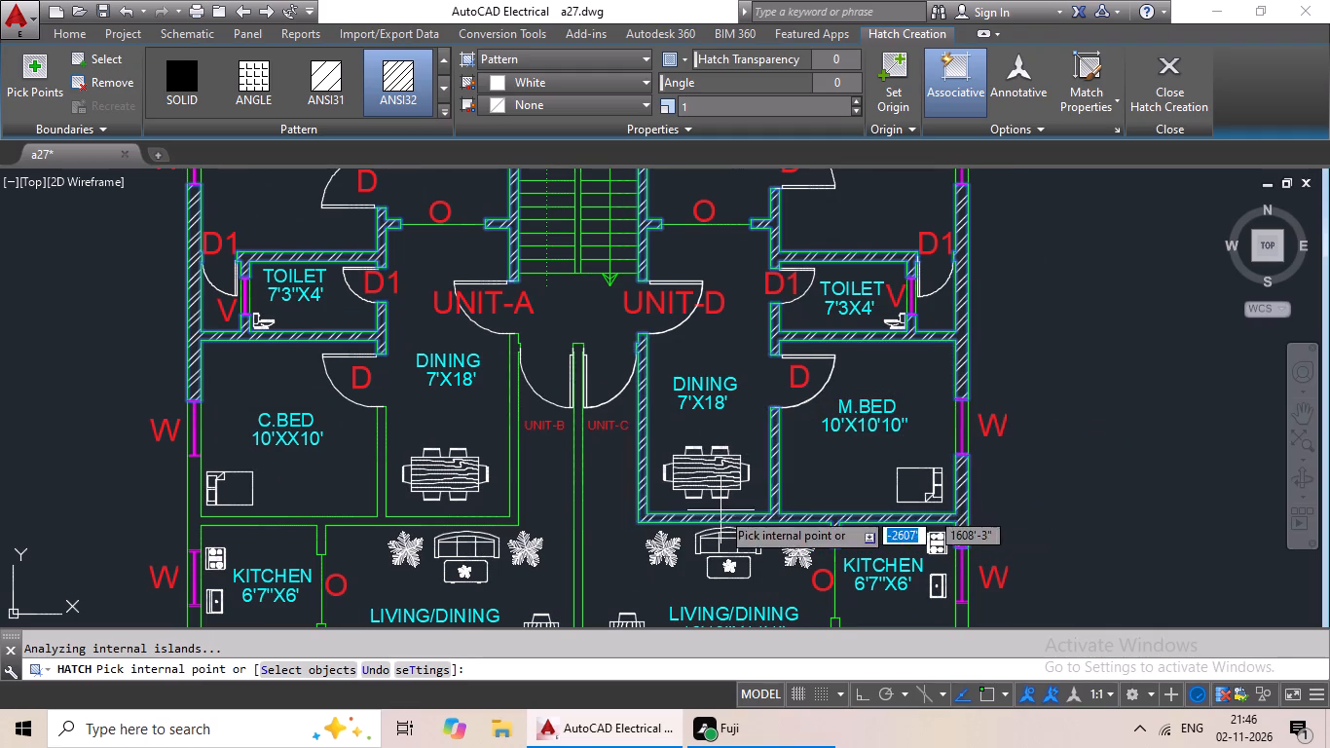
{"action": "left_click", "coordinate": [514, 525]}
{"action": "middle_click_drag", "start_coordinate": [337, 412], "coordinate": [324, 209]}
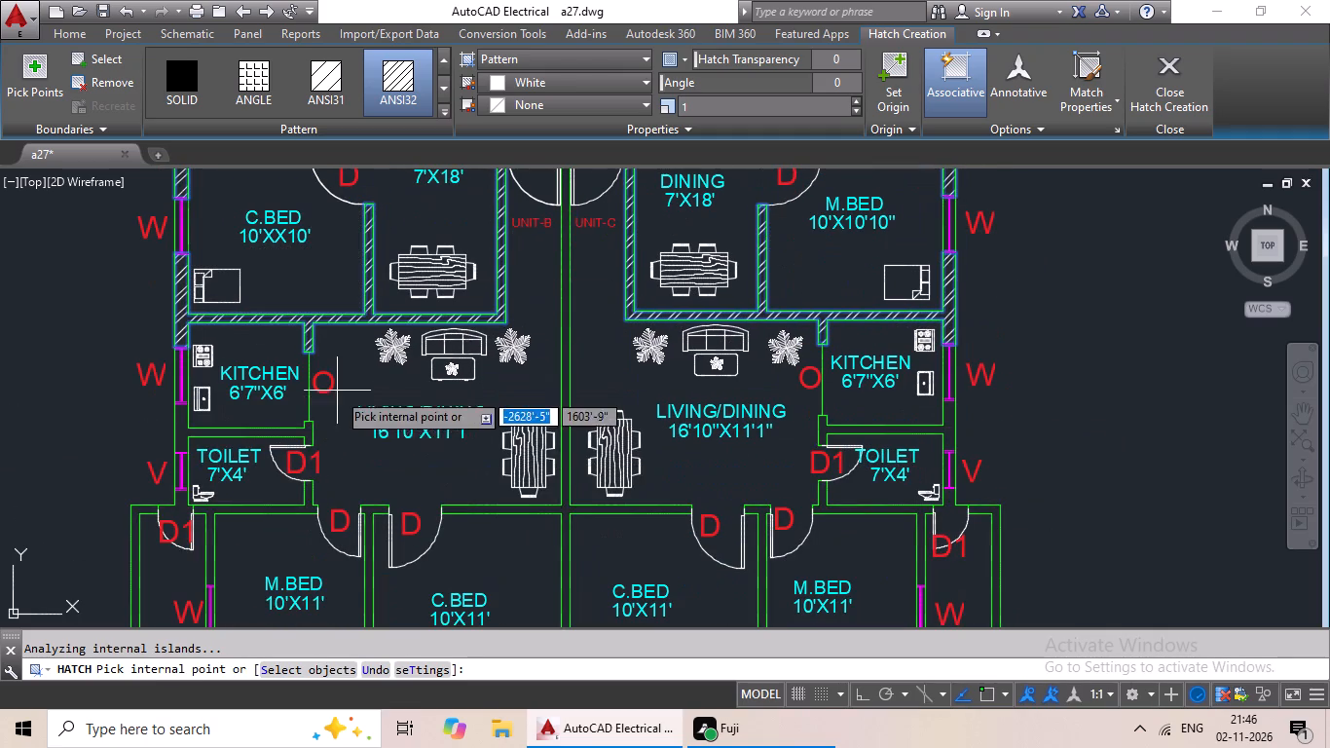
{"action": "left_click", "coordinate": [300, 431]}
Add the walls around the lower-left 7'X4' TOILET, 10'X11' M.BED and side strip, plus the M.BED/C.BED partition, to the hatch.
{"action": "middle_click_drag", "start_coordinate": [417, 448], "coordinate": [419, 378]}
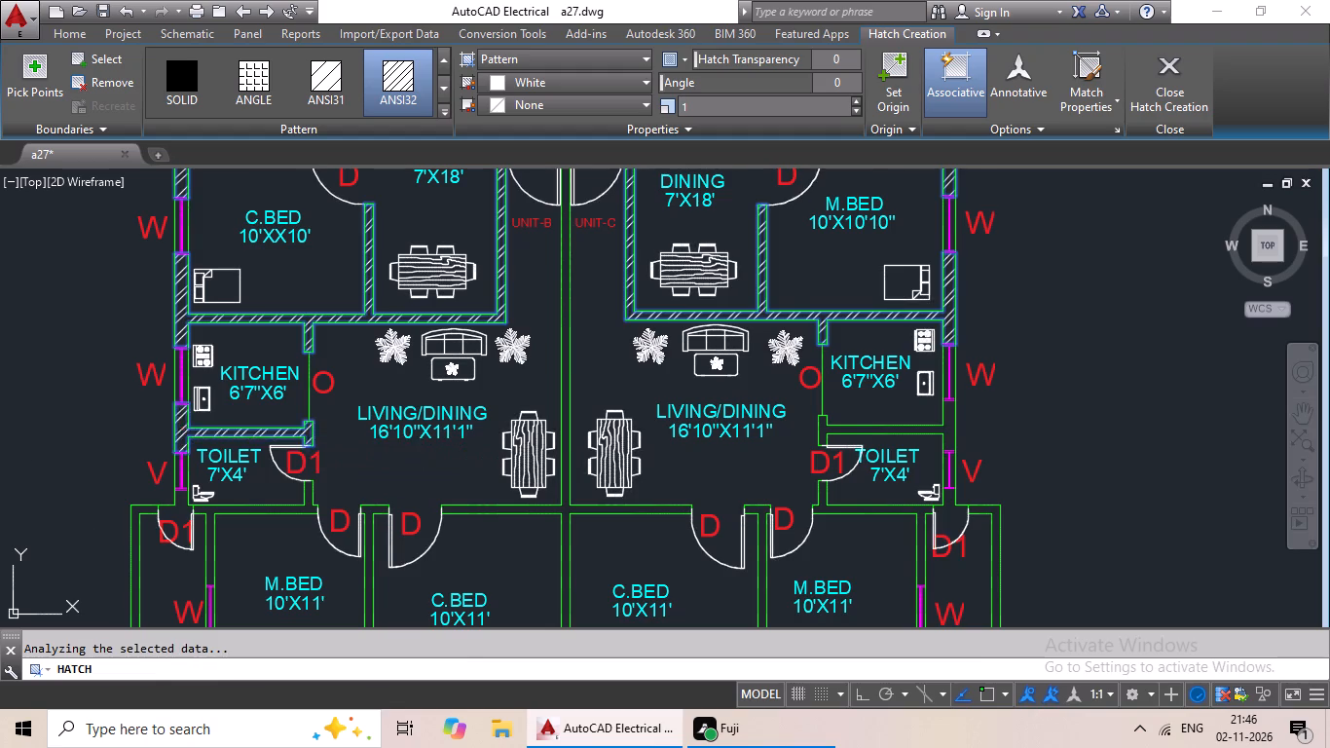
{"action": "middle_click_drag", "start_coordinate": [419, 378], "coordinate": [420, 338]}
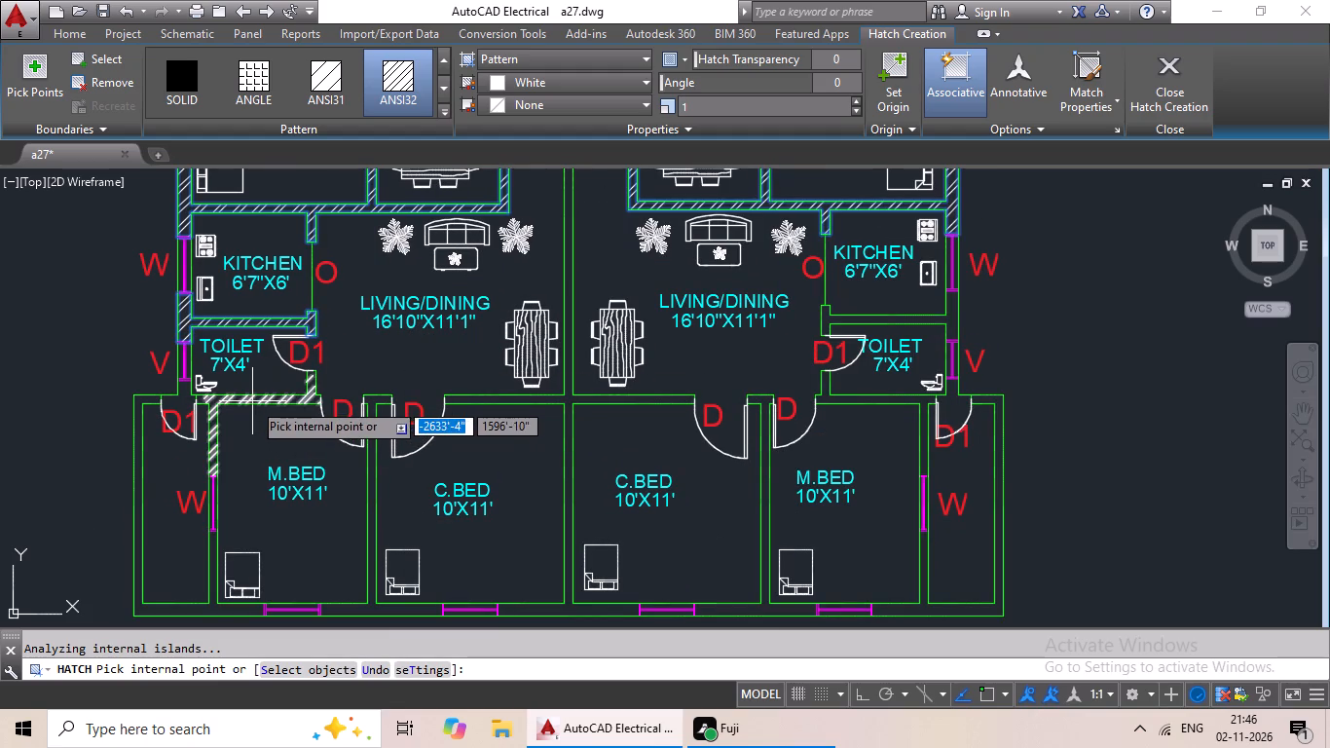
{"action": "left_click", "coordinate": [251, 401]}
{"action": "left_click", "coordinate": [144, 399]}
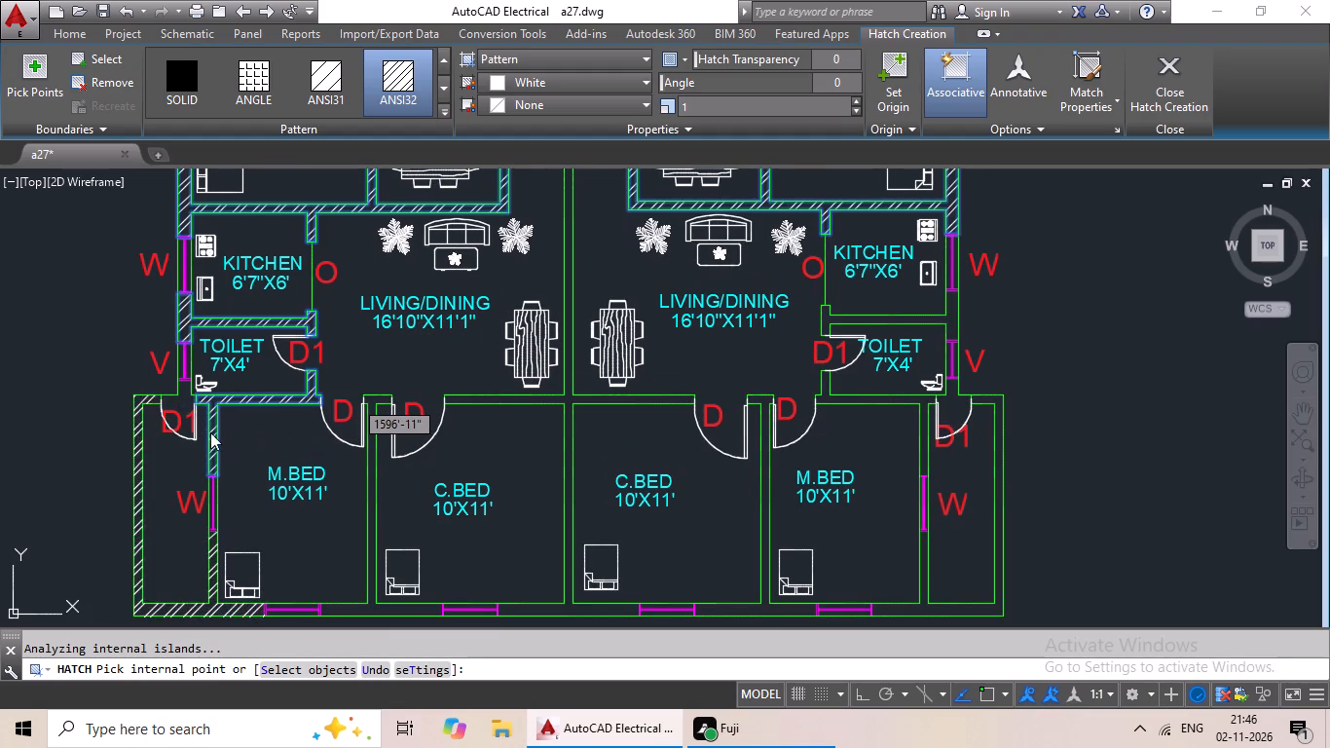
{"action": "left_click", "coordinate": [372, 601]}
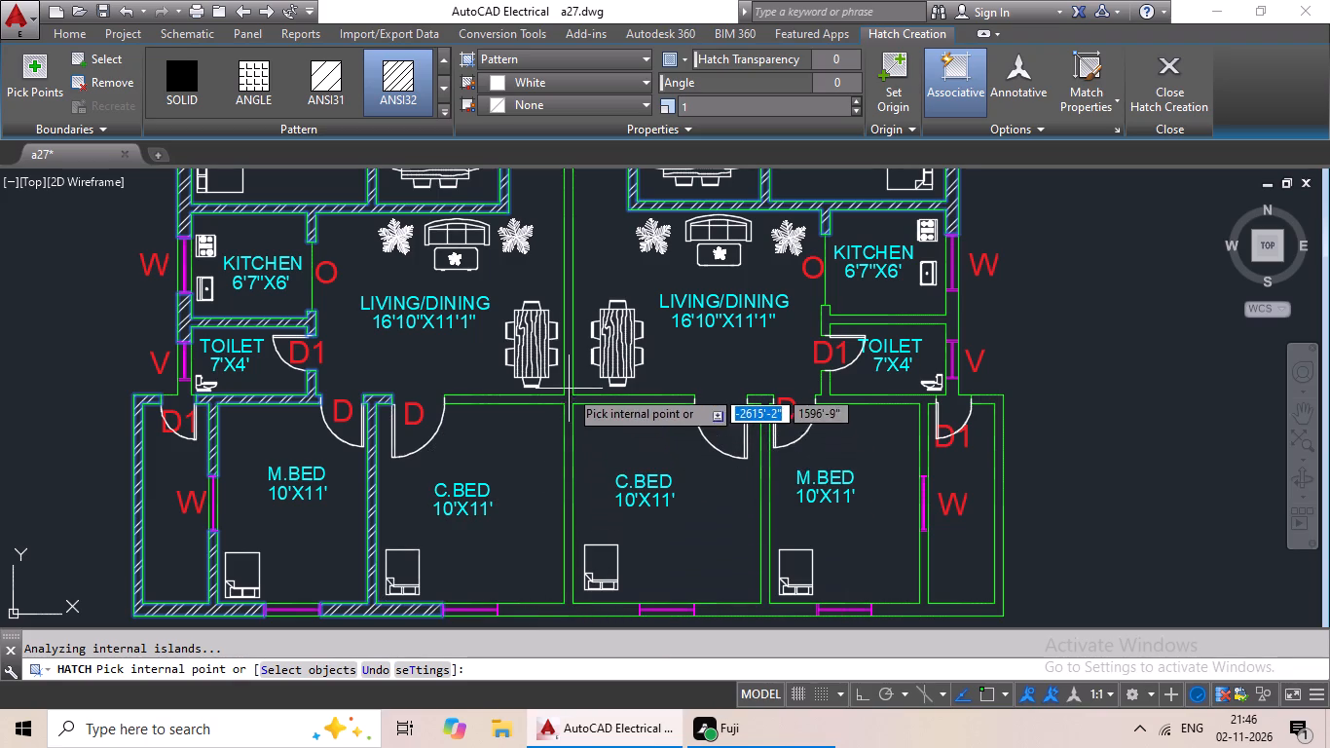
Hatch the central dividing wall and the walls of the lower-right bedrooms, side strip, toilet and kitchen, completing the wall hatch.
{"action": "scroll", "coordinate": [665, 397], "scroll_direction": "down", "scroll_amount": 2}
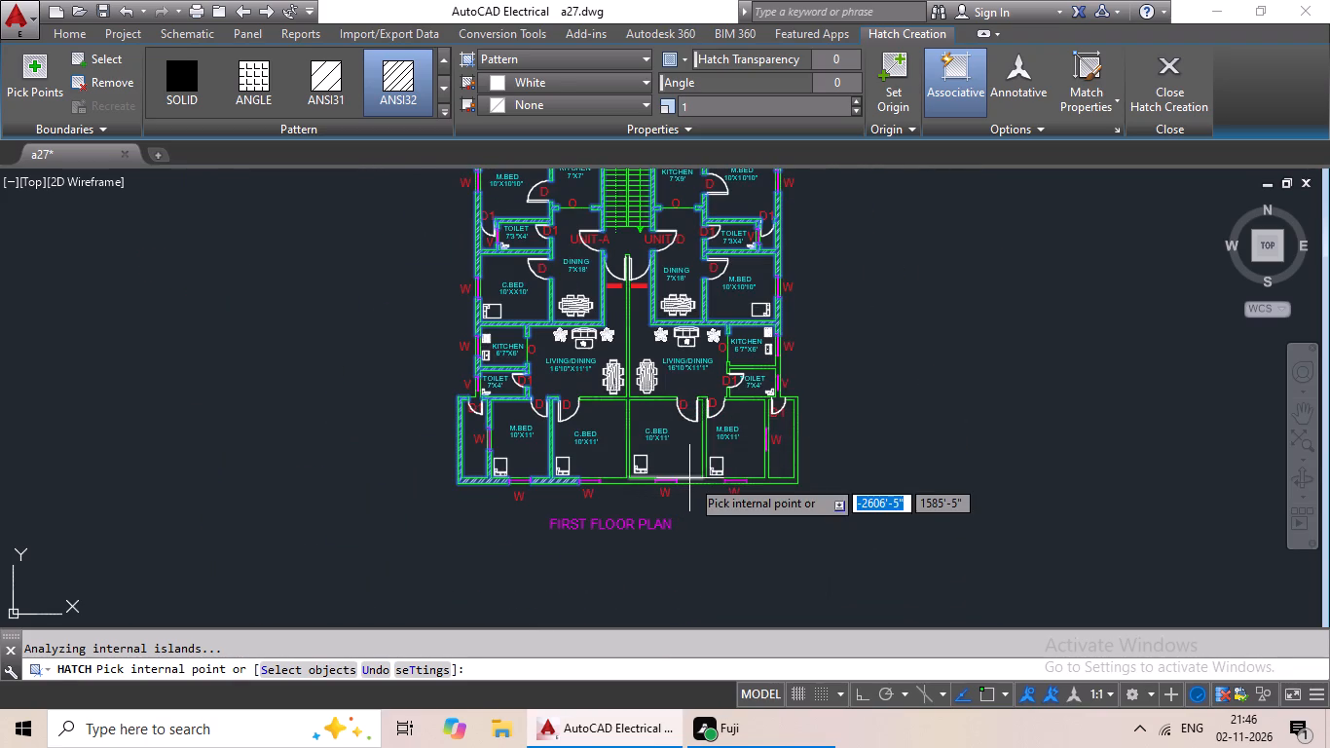
{"action": "scroll", "coordinate": [690, 478], "scroll_direction": "up", "scroll_amount": 1}
{"action": "left_click", "coordinate": [600, 485]}
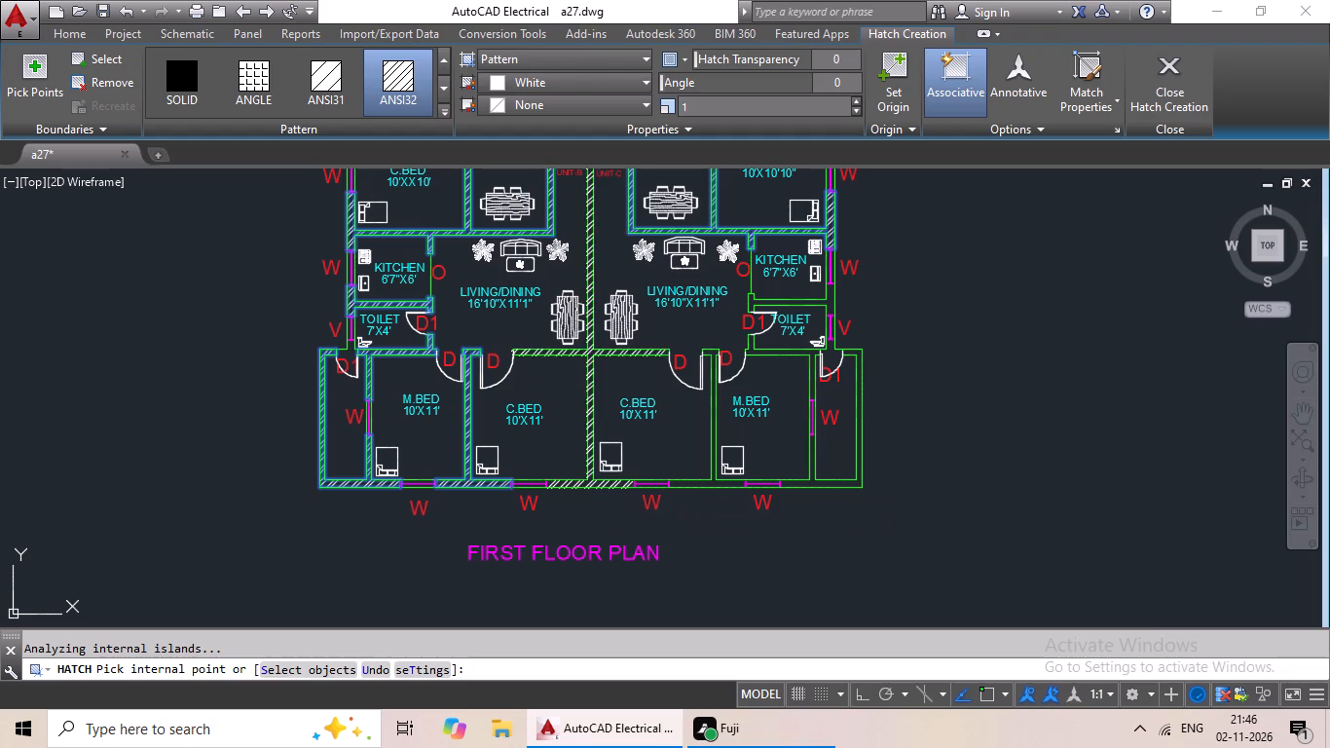
{"action": "left_click", "coordinate": [716, 480]}
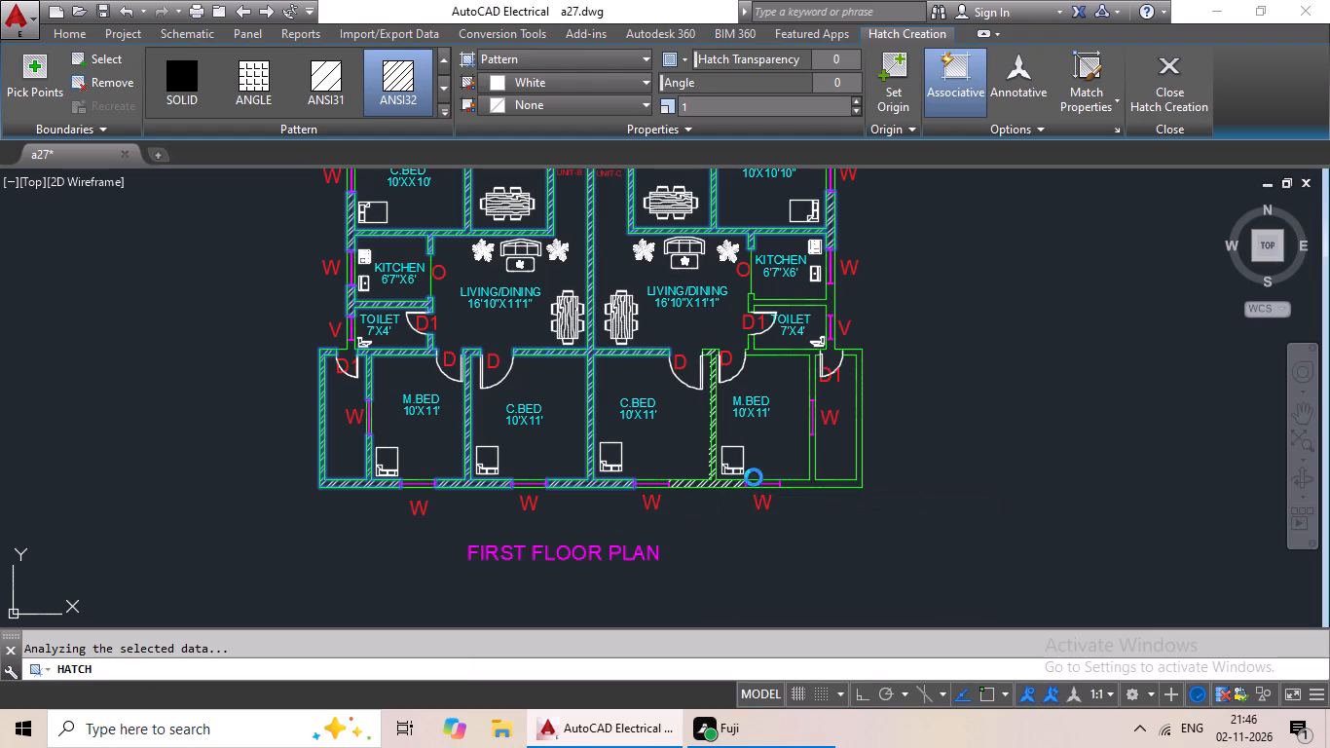
{"action": "left_click", "coordinate": [817, 261]}
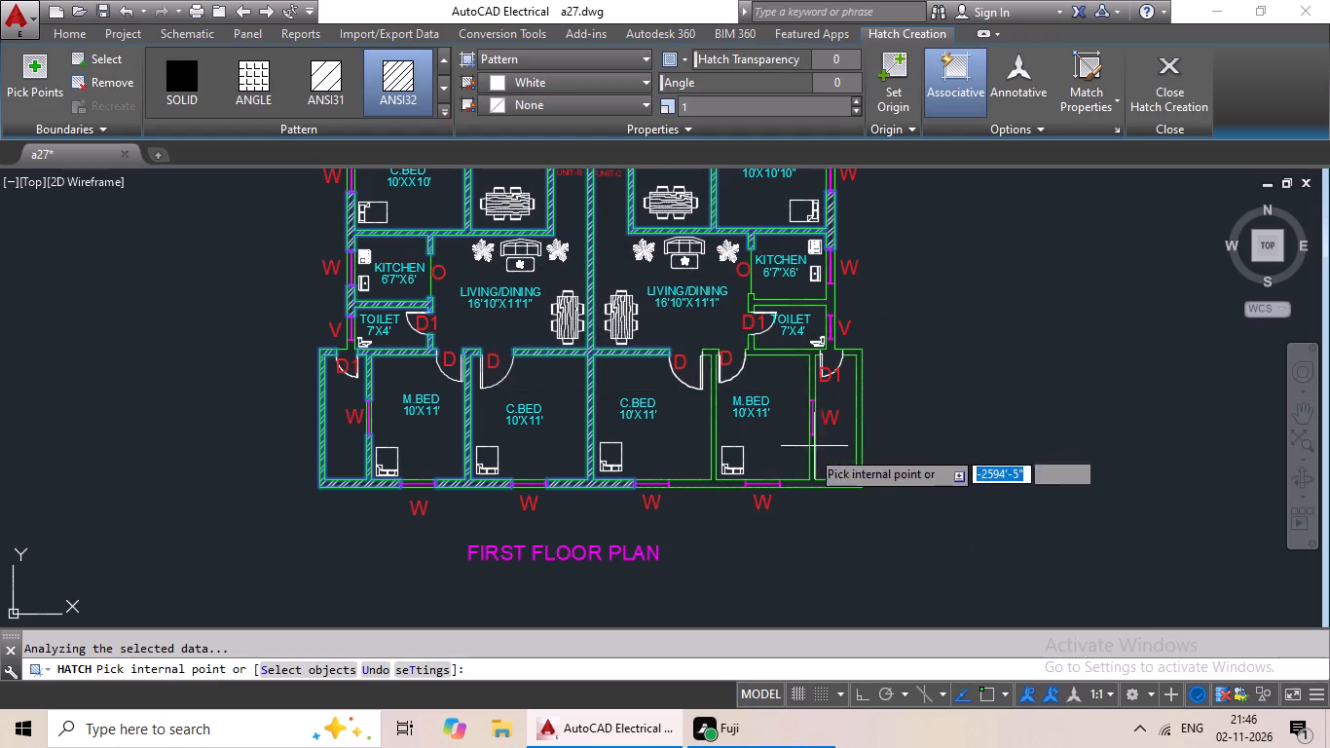
{"action": "left_click", "coordinate": [720, 482]}
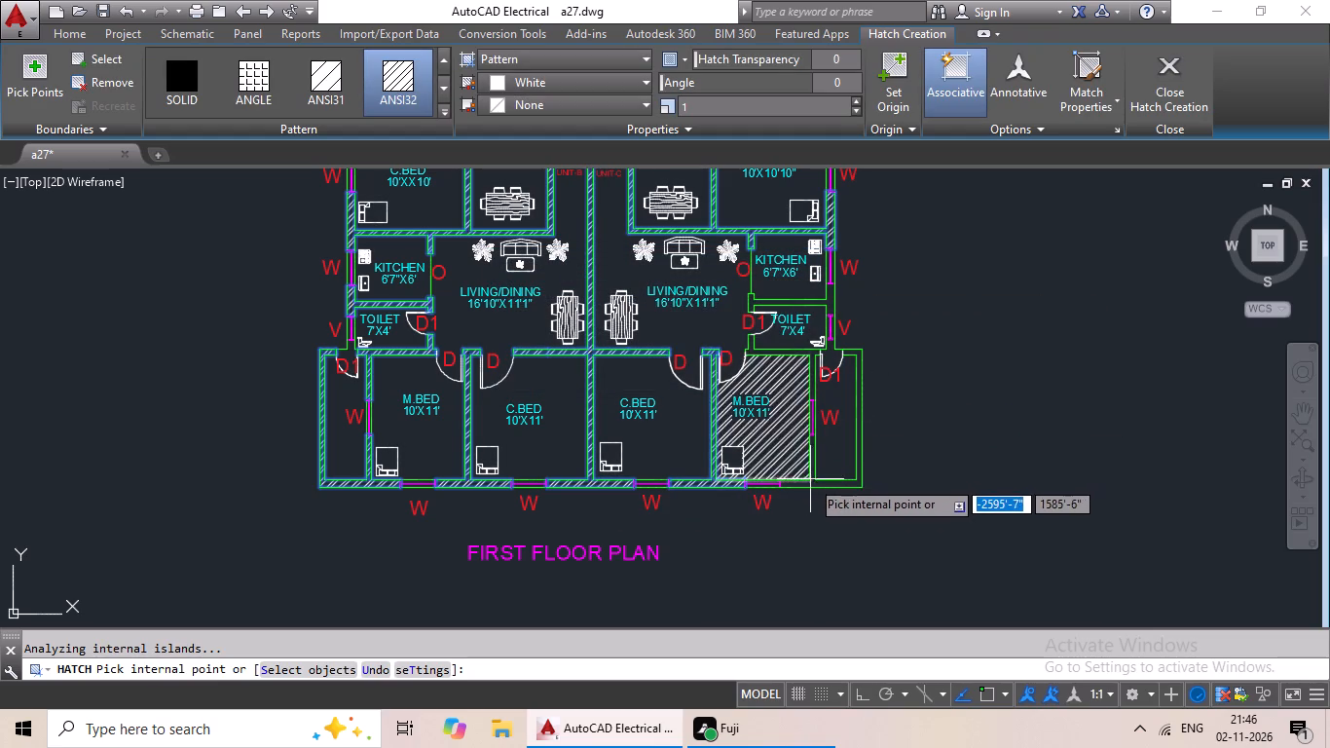
{"action": "left_click", "coordinate": [817, 484]}
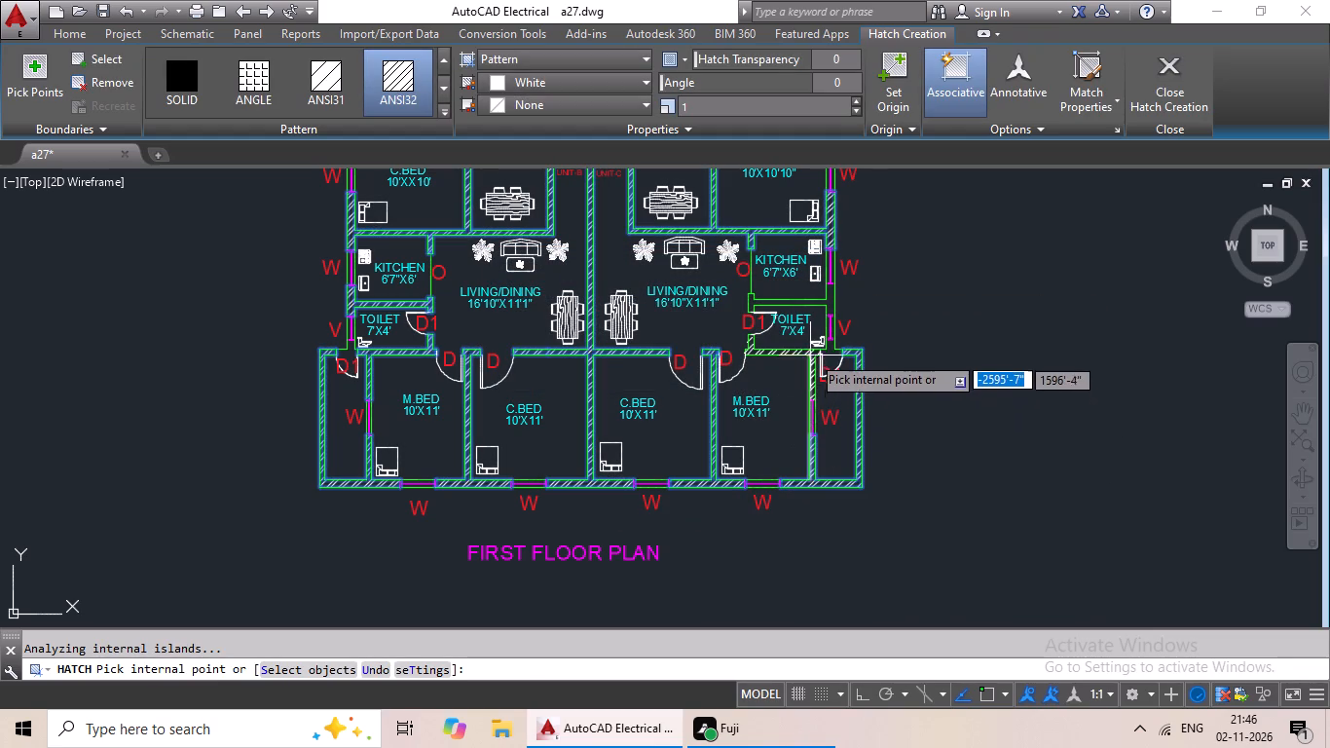
{"action": "left_click", "coordinate": [811, 354]}
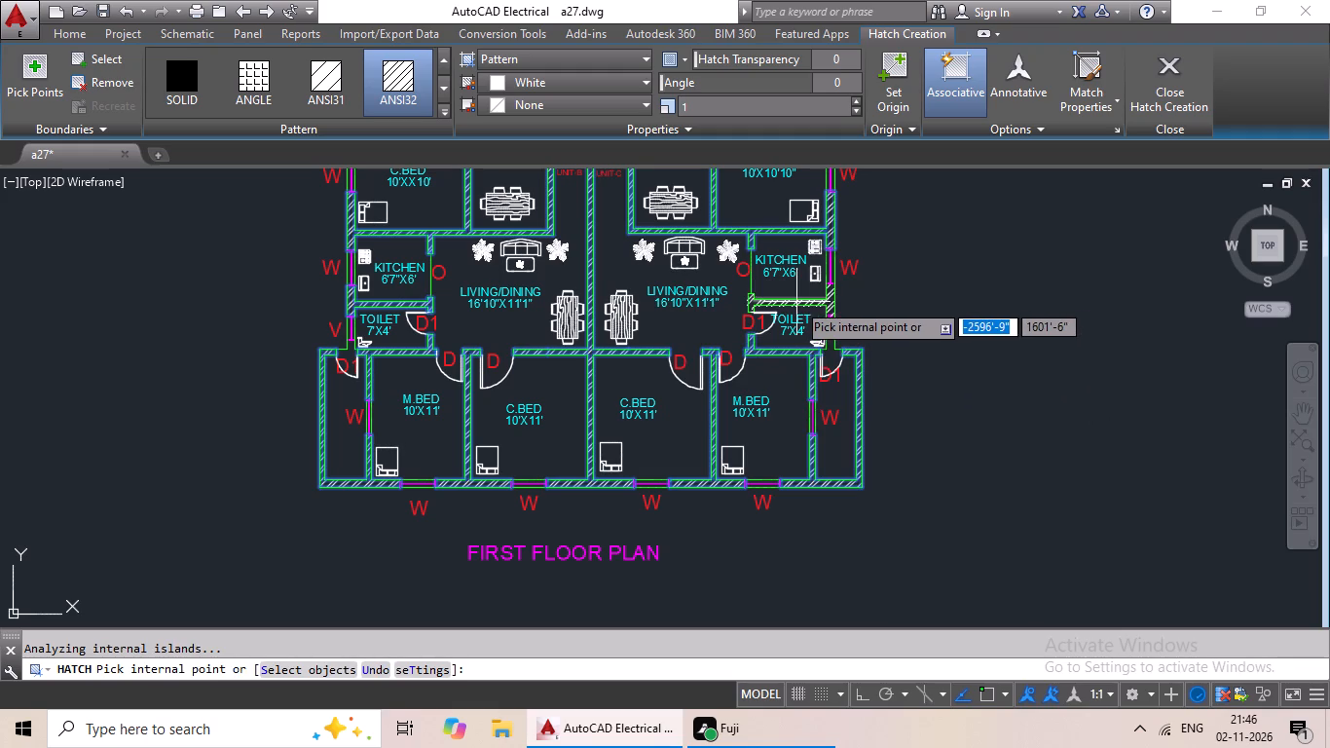
{"action": "left_click", "coordinate": [796, 302]}
{"action": "middle_click_drag", "start_coordinate": [943, 280], "coordinate": [814, 455]}
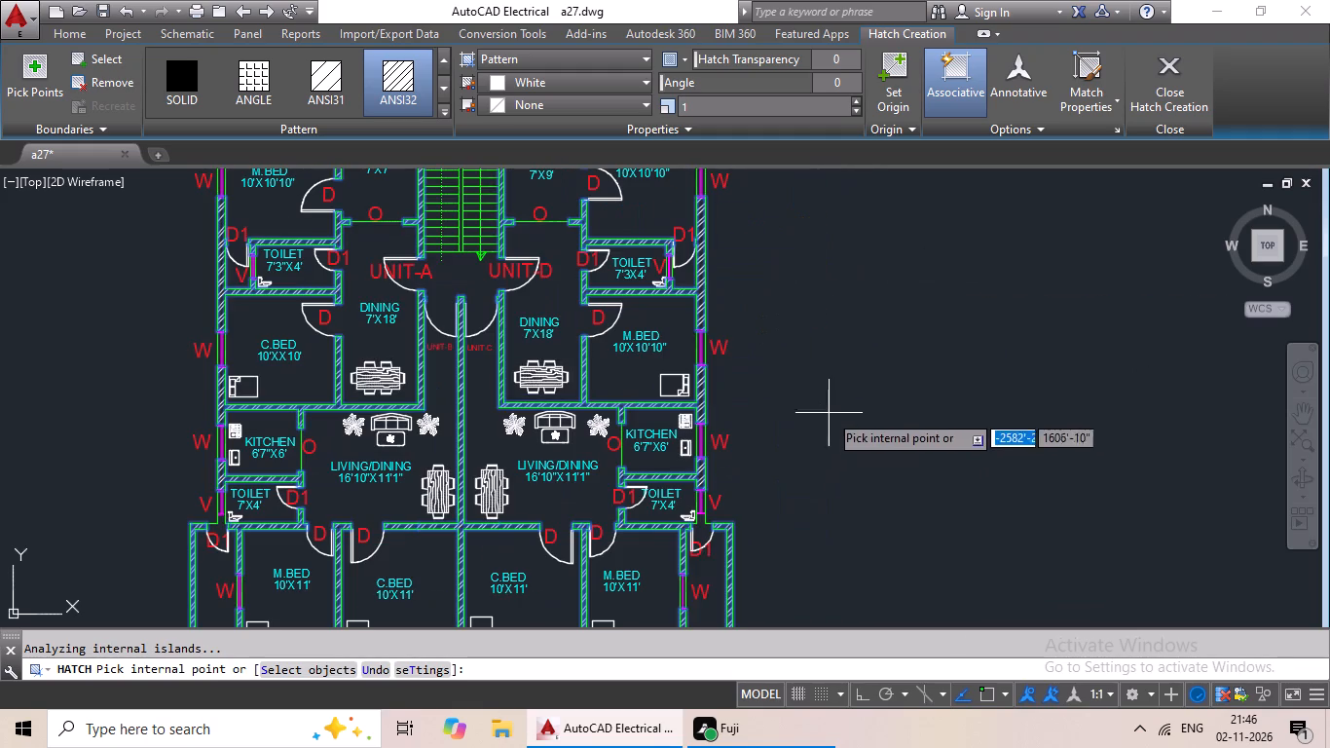
{"action": "scroll", "coordinate": [835, 398], "scroll_direction": "down", "scroll_amount": 1}
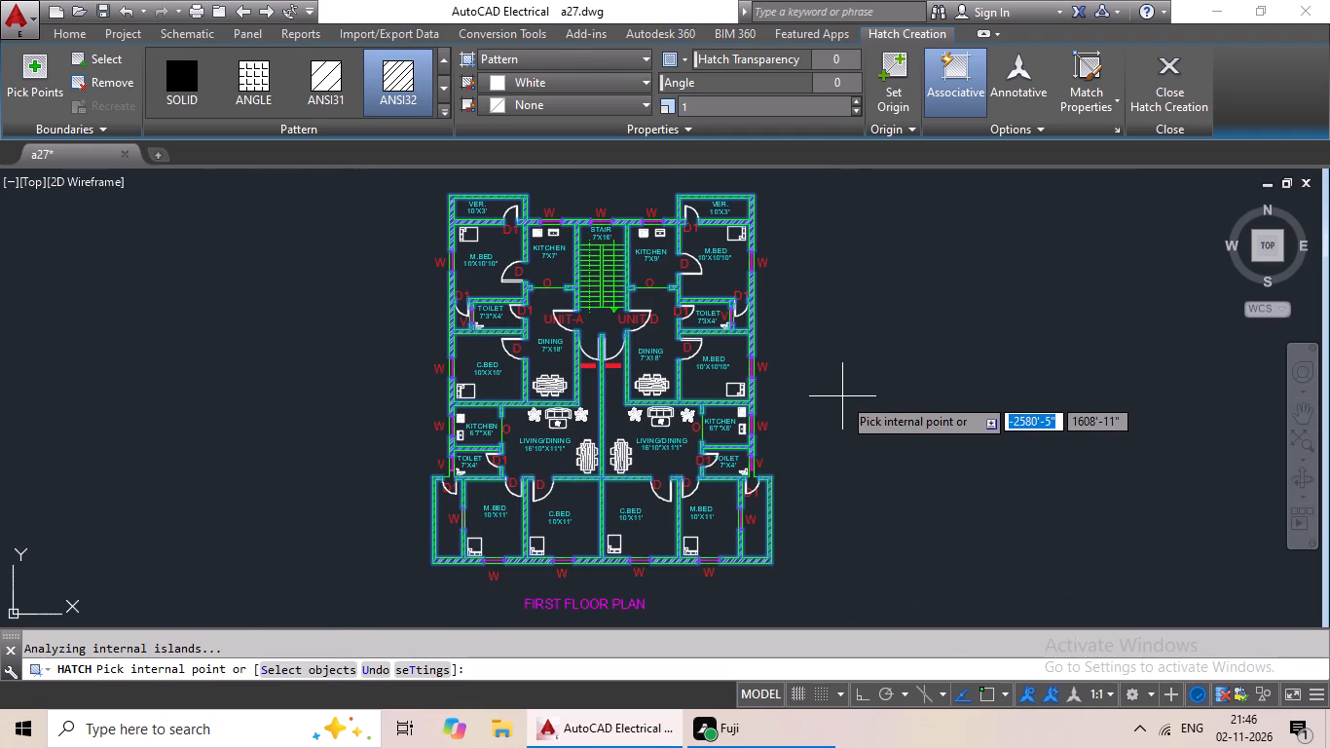
{"action": "key", "text": "Escape"}
{"action": "key", "text": "Escape"}
{"action": "key", "text": "Escape"}
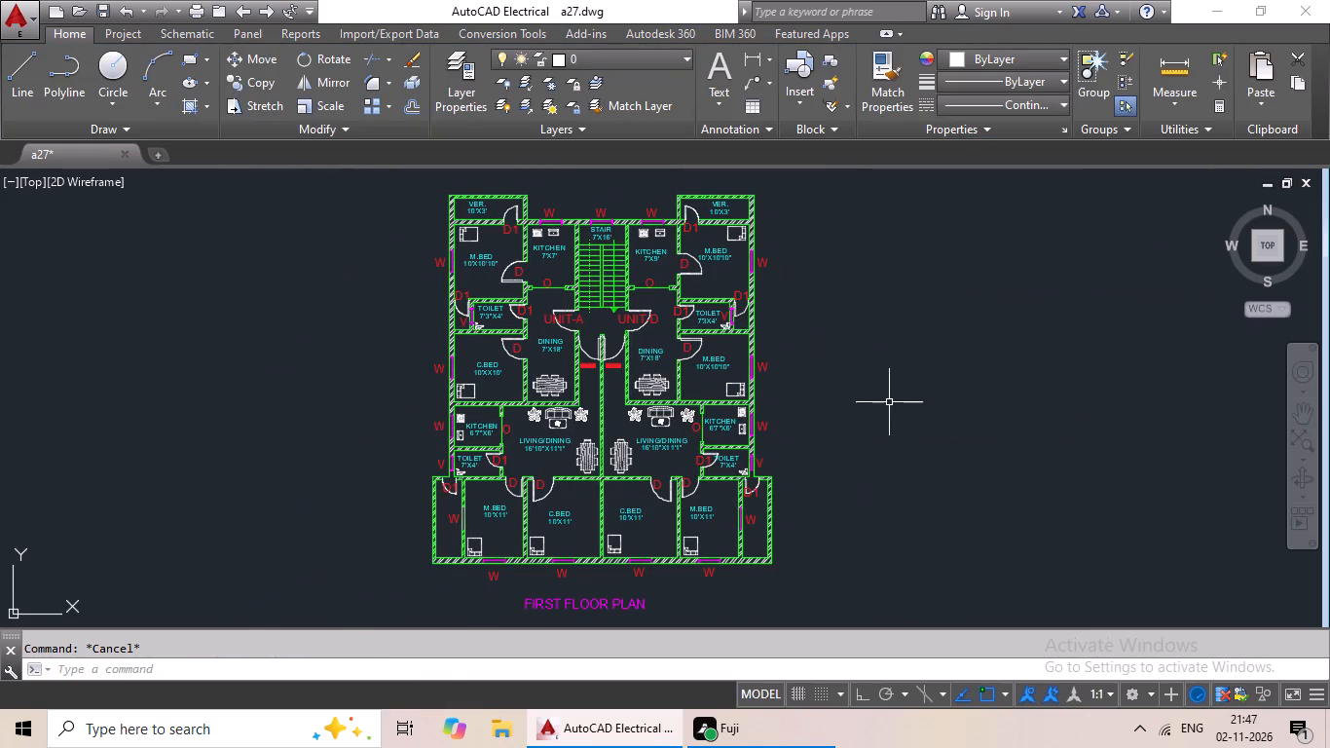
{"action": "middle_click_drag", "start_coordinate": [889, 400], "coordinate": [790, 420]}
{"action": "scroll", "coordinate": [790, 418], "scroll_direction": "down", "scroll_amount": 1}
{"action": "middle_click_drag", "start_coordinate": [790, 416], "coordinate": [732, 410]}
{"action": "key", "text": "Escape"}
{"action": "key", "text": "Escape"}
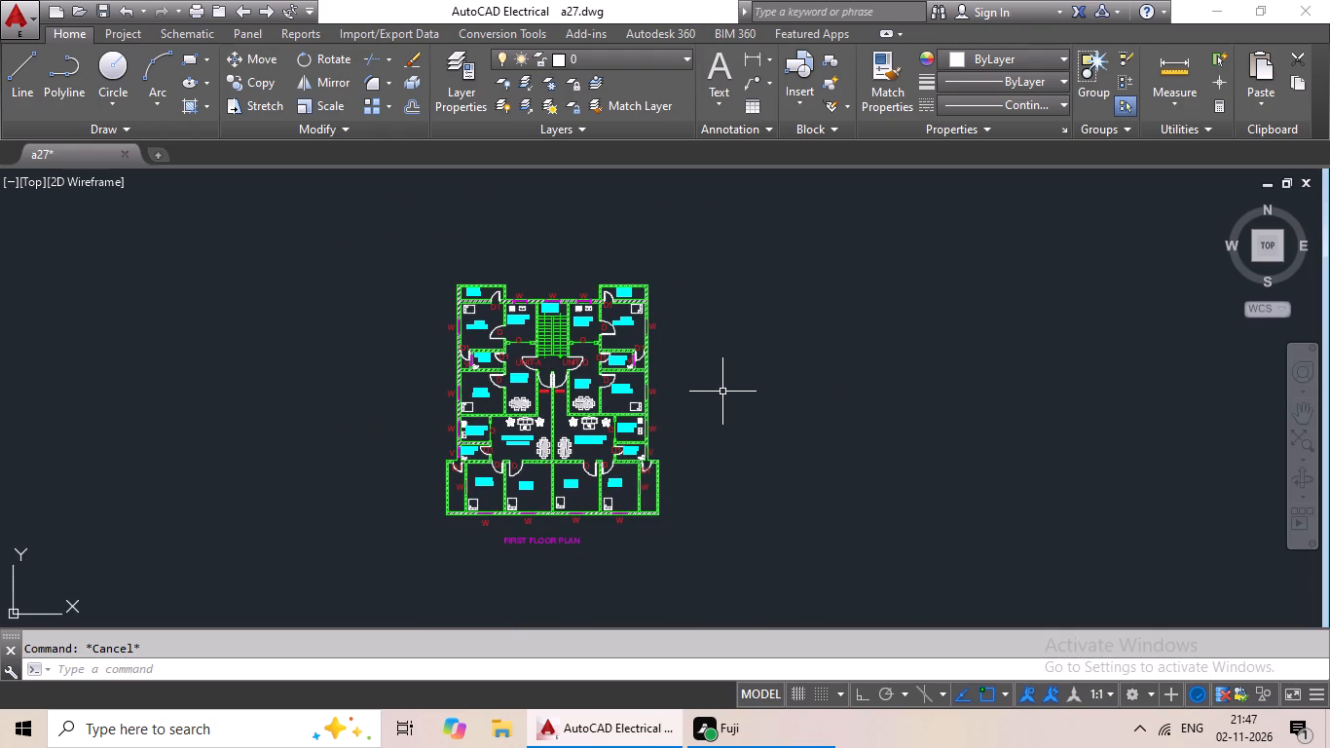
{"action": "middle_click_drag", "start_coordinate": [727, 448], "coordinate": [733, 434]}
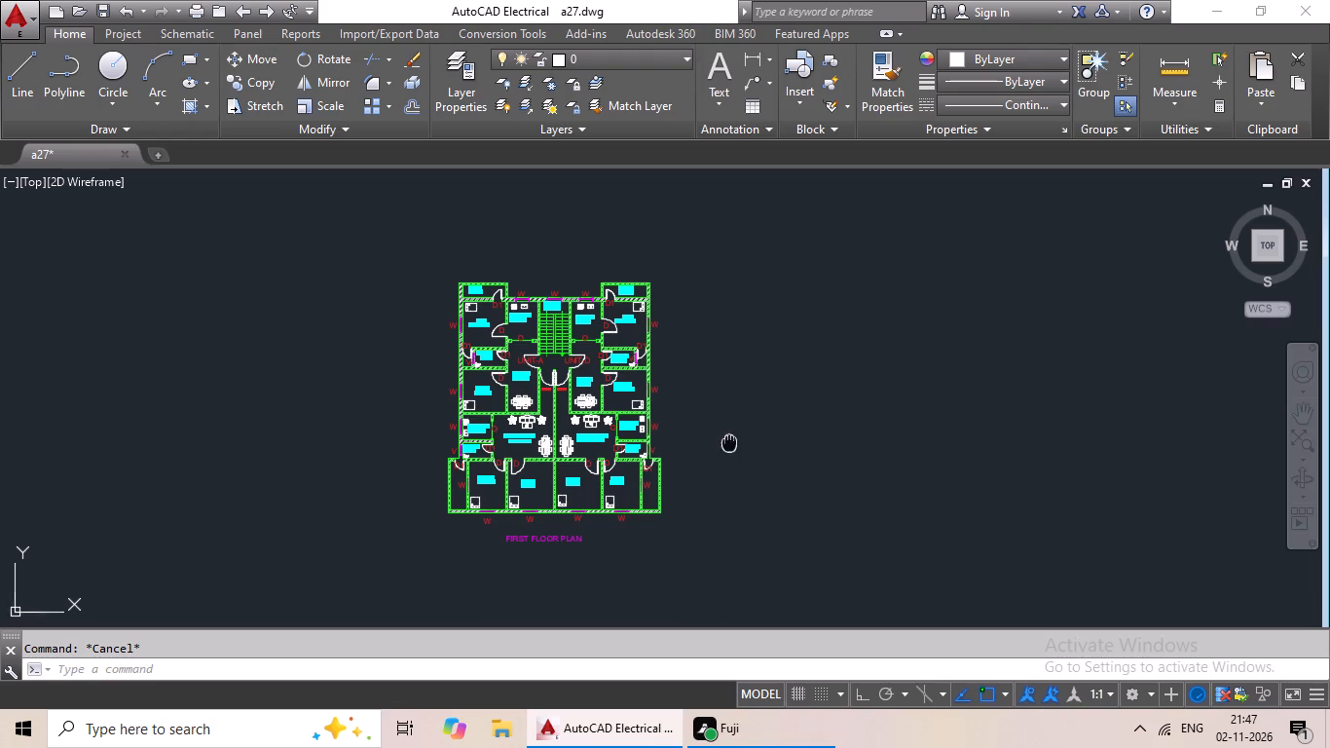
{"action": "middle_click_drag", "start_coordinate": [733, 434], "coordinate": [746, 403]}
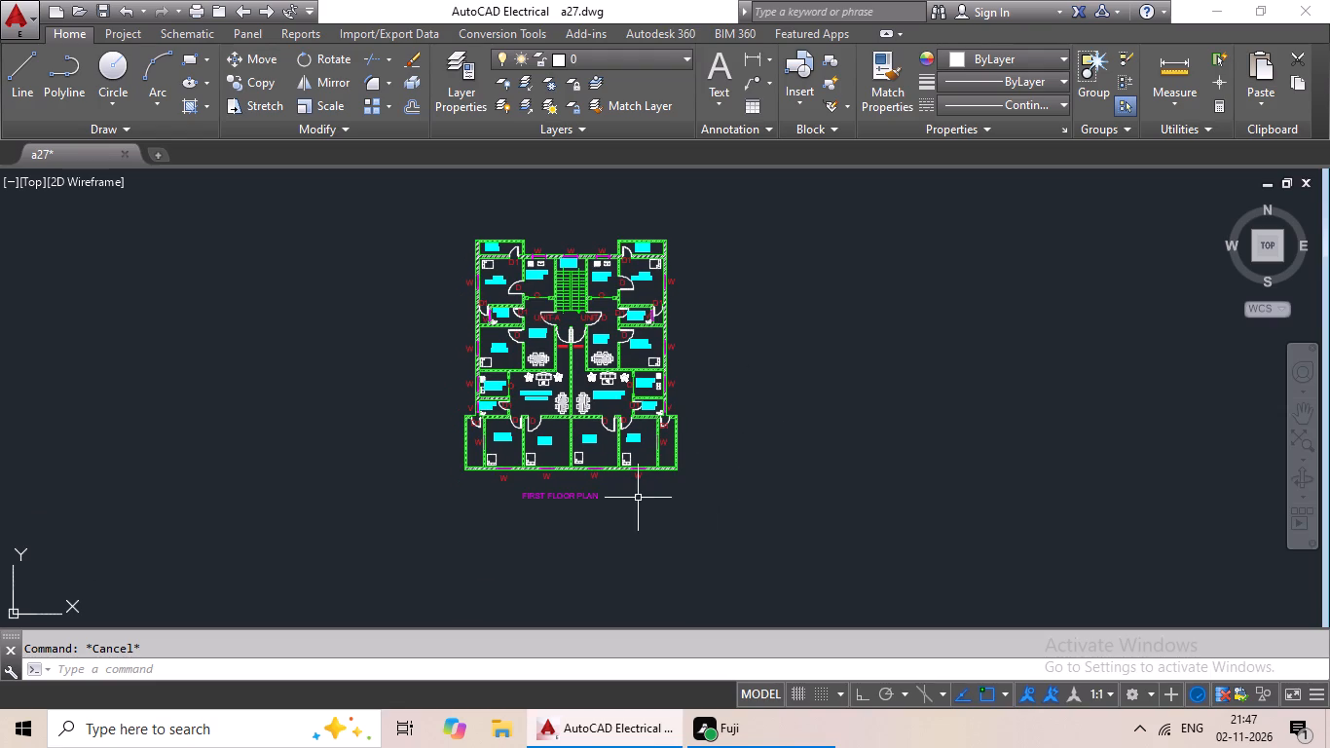
Copy the magenta FIRST FLOOR PLAN title and paste it above the three W labels over the upper kitchens and STAIR.
{"action": "key", "text": "Escape"}
{"action": "left_click", "coordinate": [572, 494]}
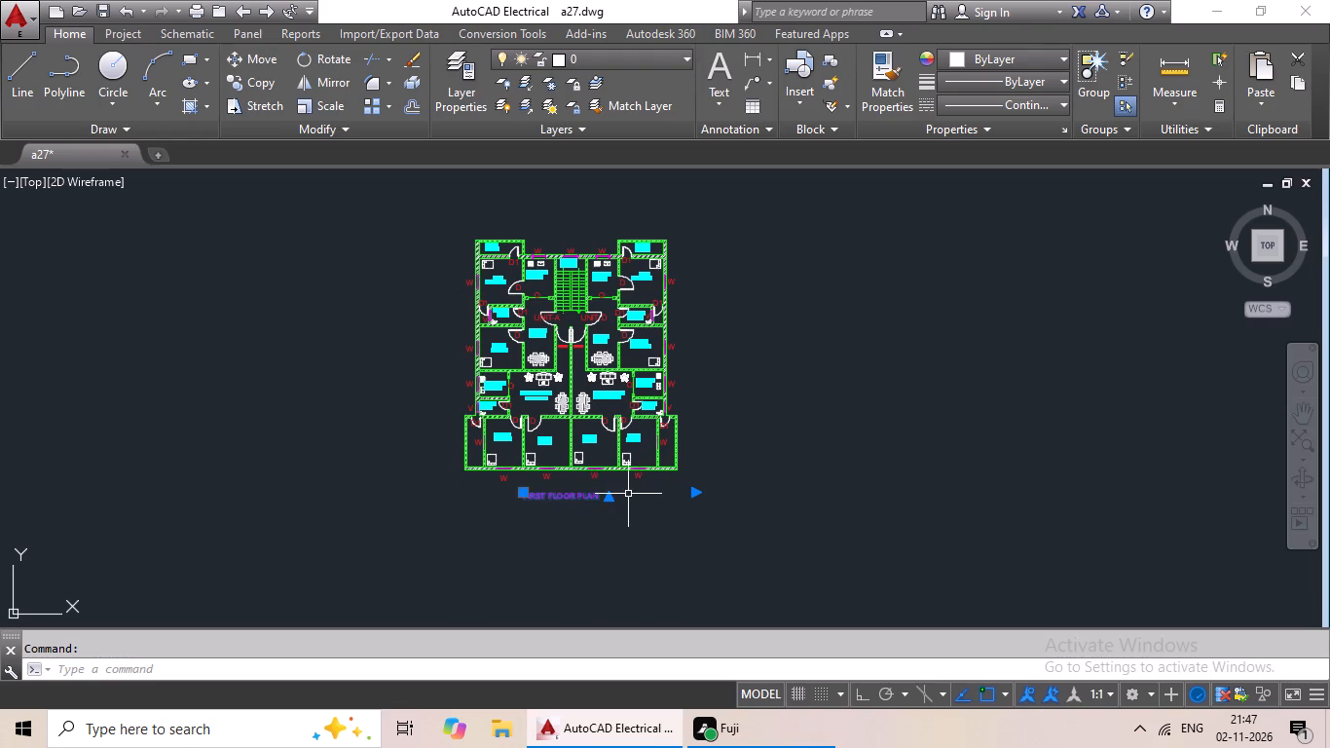
{"action": "key", "text": "ctrl+c"}
{"action": "key", "text": "ctrl+v"}
{"action": "scroll", "coordinate": [521, 220], "scroll_direction": "up", "scroll_amount": 3}
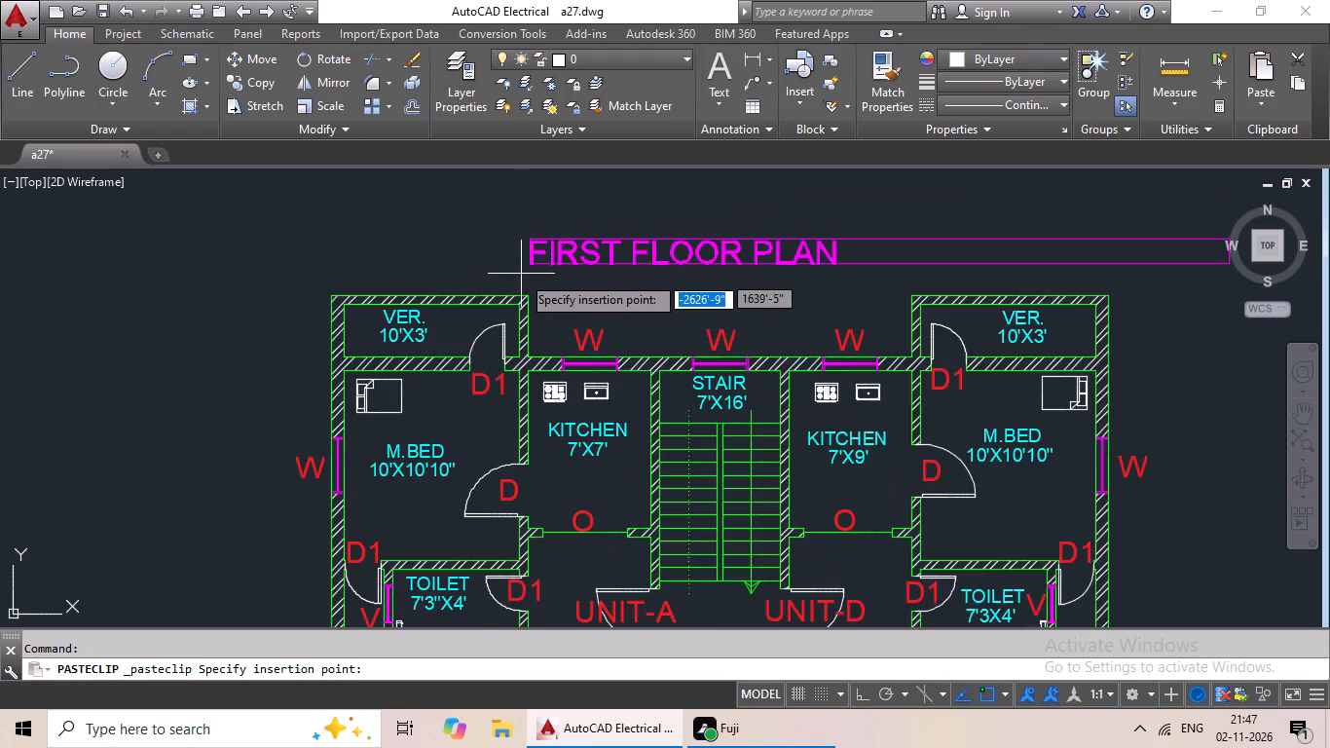
{"action": "scroll", "coordinate": [543, 298], "scroll_direction": "up", "scroll_amount": 2}
{"action": "middle_click_drag", "start_coordinate": [556, 344], "coordinate": [348, 307]}
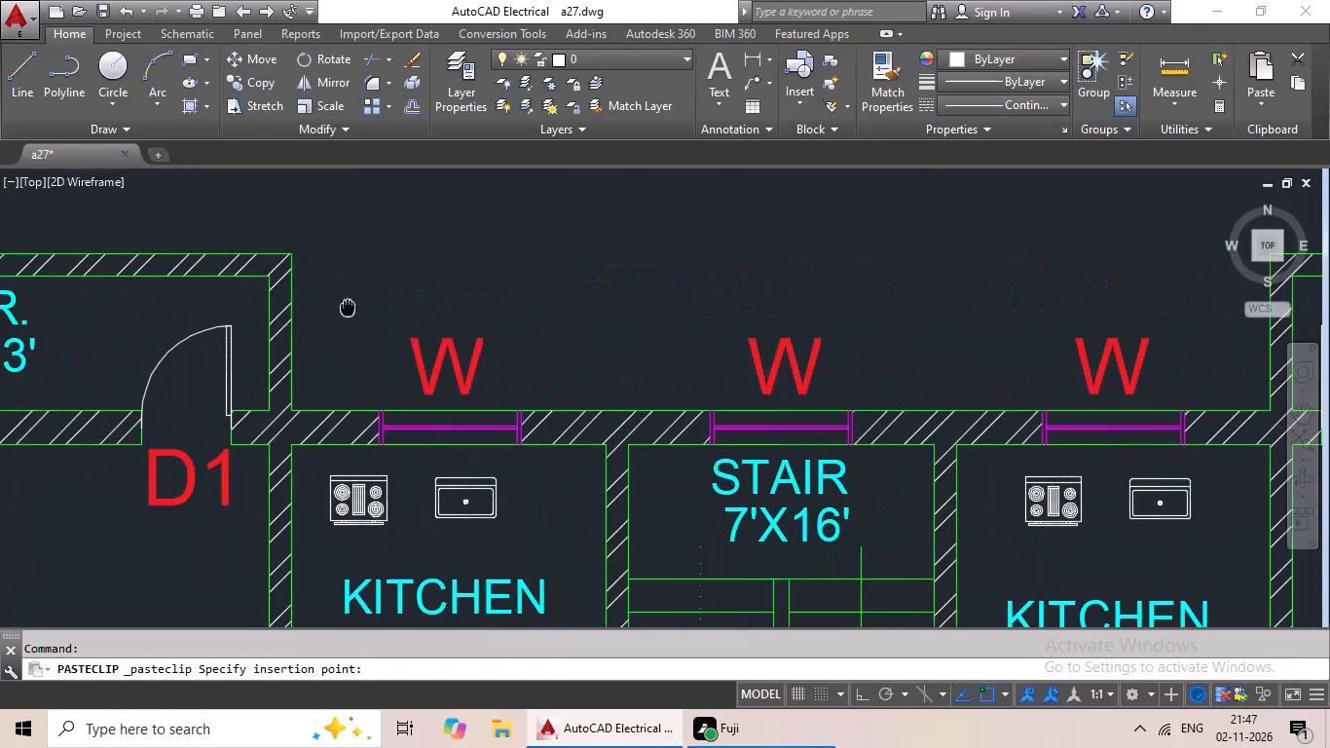
{"action": "middle_click_drag", "start_coordinate": [395, 327], "coordinate": [261, 291]}
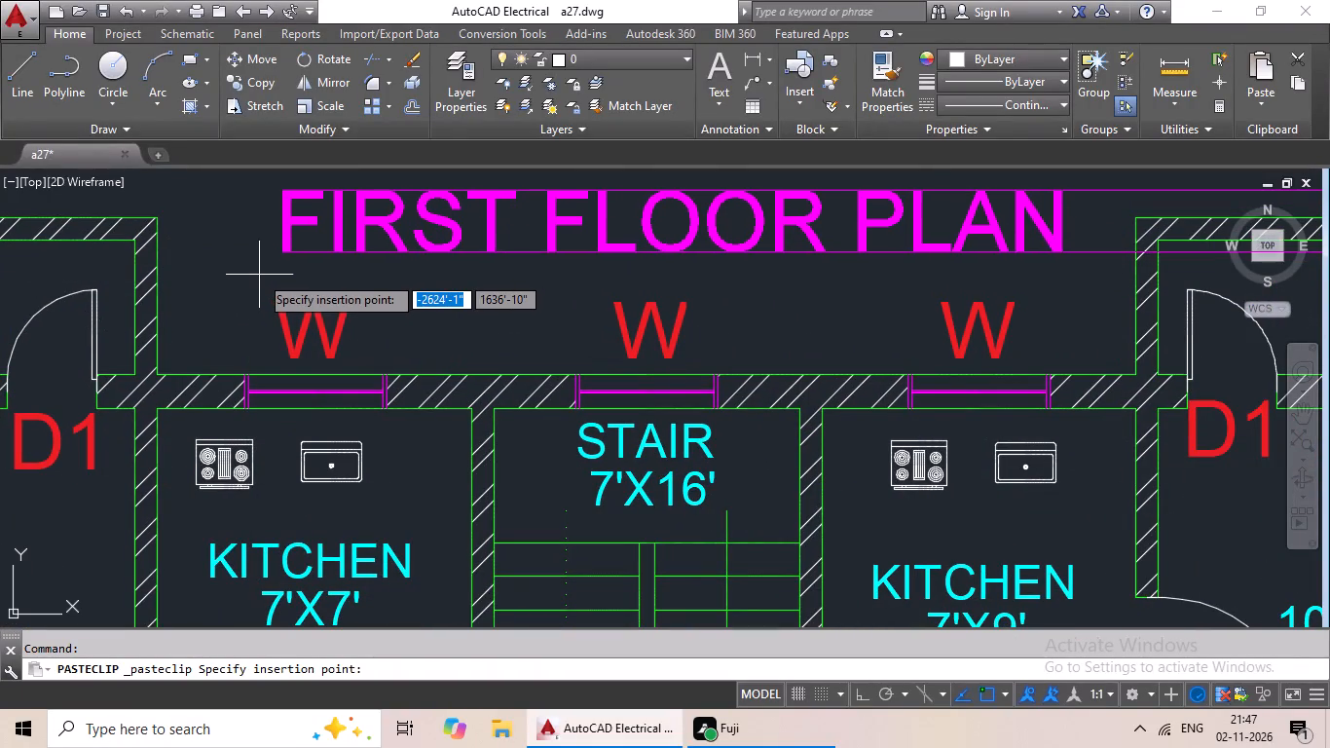
{"action": "left_click", "coordinate": [242, 272]}
{"action": "scroll", "coordinate": [556, 394], "scroll_direction": "down", "scroll_amount": 2}
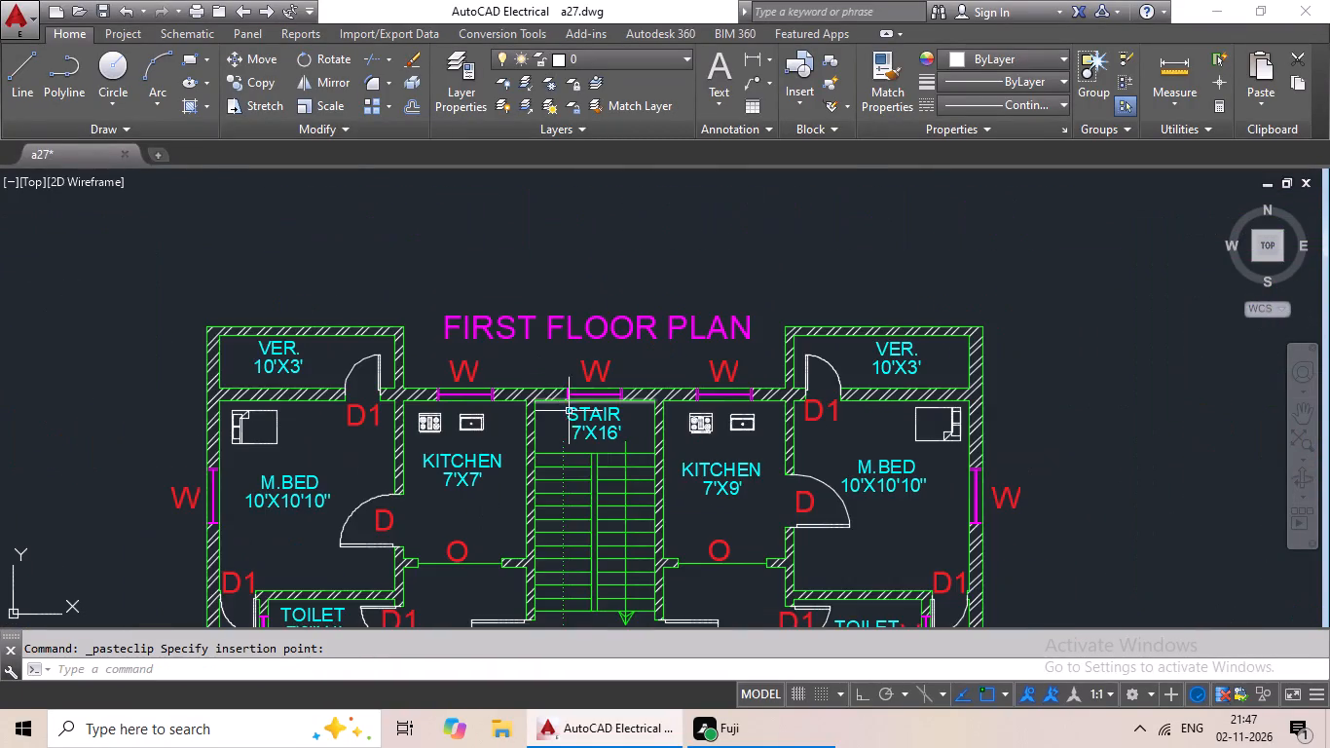
Delete the original FIRST FLOOR PLAN title below the plan's bottom wall.
{"action": "middle_click_drag", "start_coordinate": [569, 414], "coordinate": [521, 226]}
{"action": "scroll", "coordinate": [589, 472], "scroll_direction": "down", "scroll_amount": 1}
{"action": "middle_click_drag", "start_coordinate": [612, 499], "coordinate": [492, 154]}
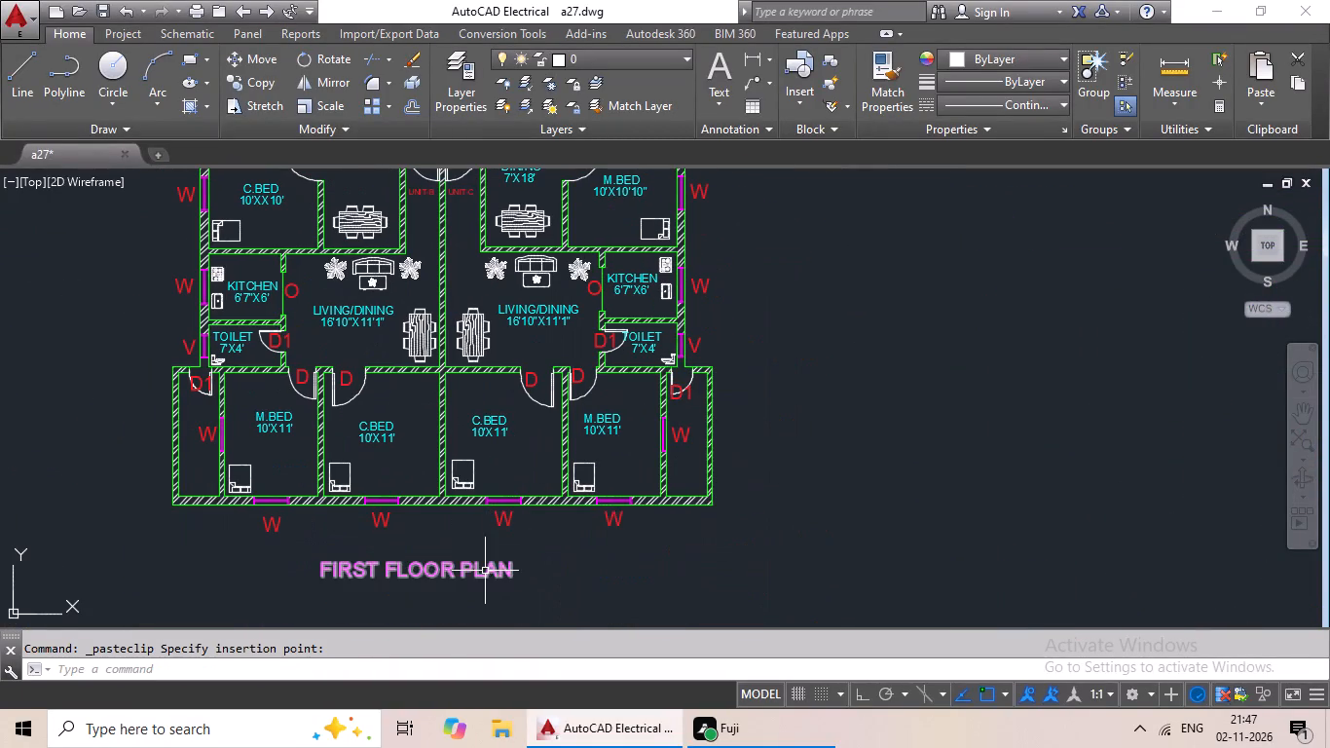
{"action": "left_click", "coordinate": [481, 577]}
{"action": "key", "text": "Delete"}
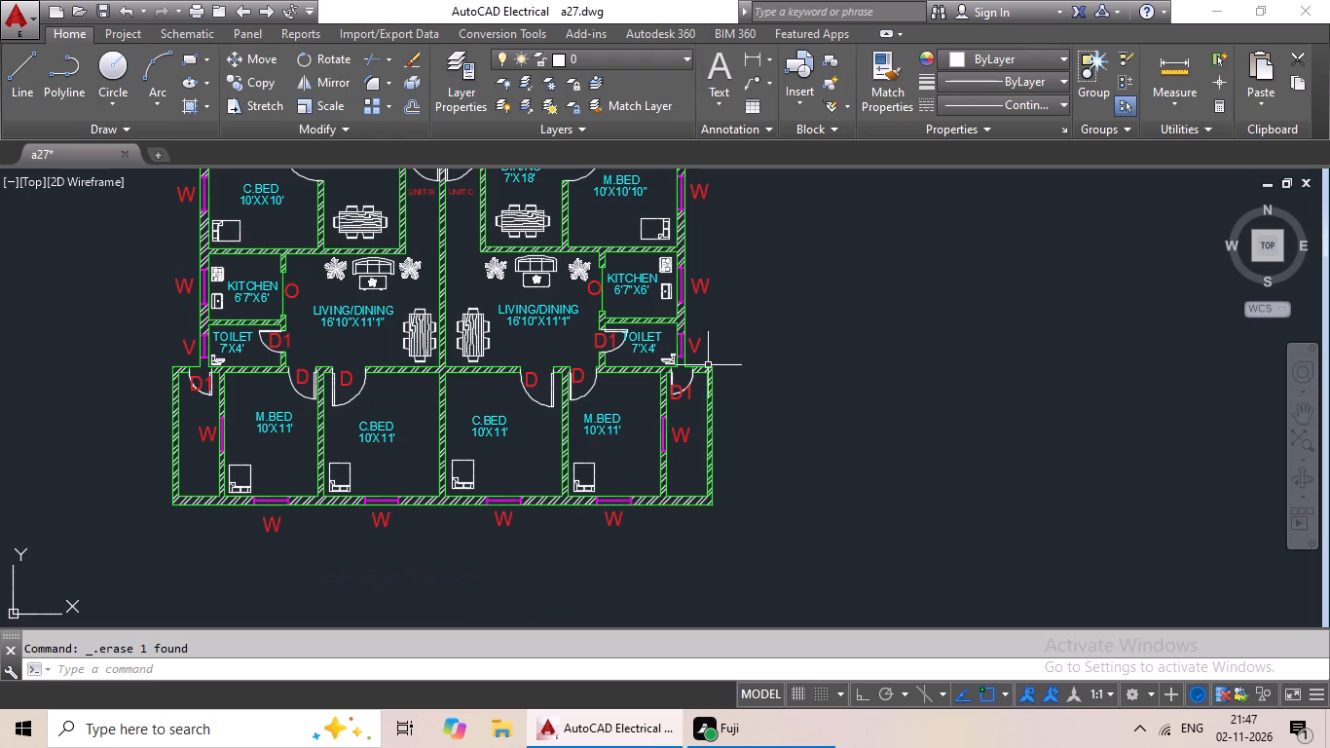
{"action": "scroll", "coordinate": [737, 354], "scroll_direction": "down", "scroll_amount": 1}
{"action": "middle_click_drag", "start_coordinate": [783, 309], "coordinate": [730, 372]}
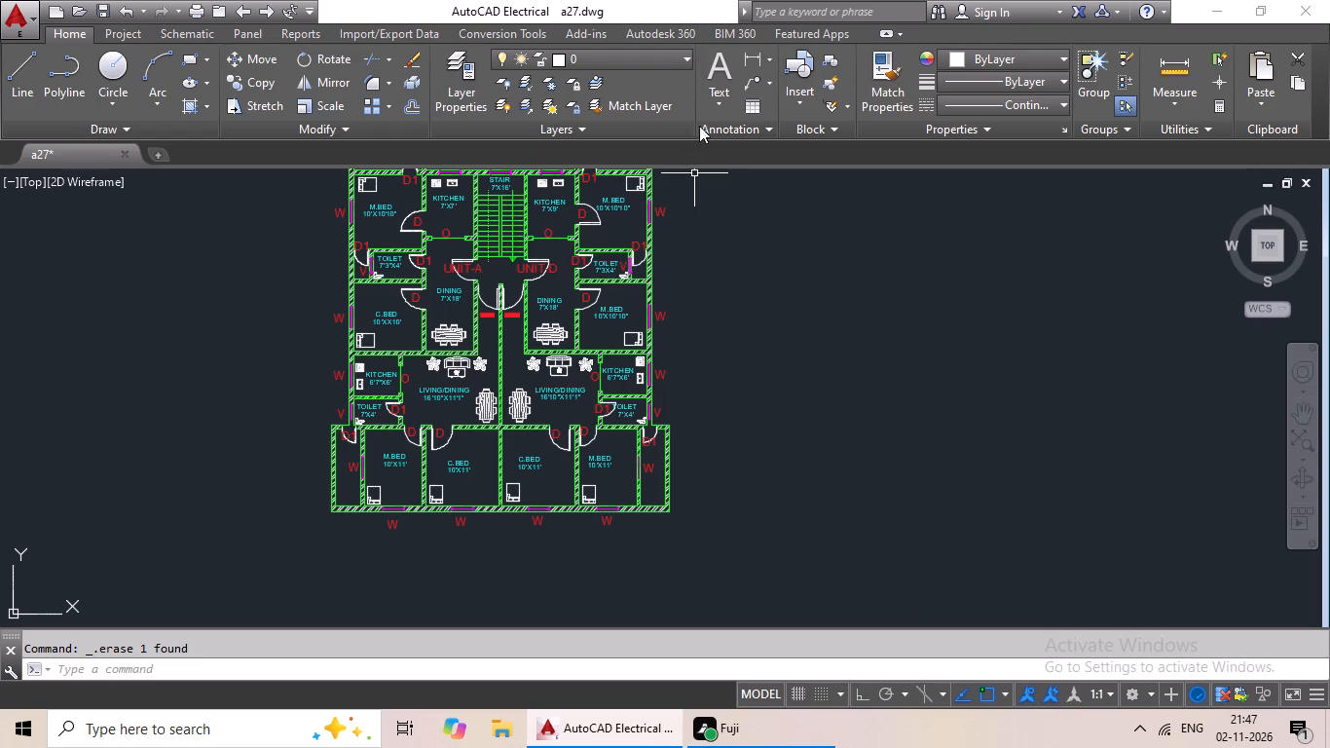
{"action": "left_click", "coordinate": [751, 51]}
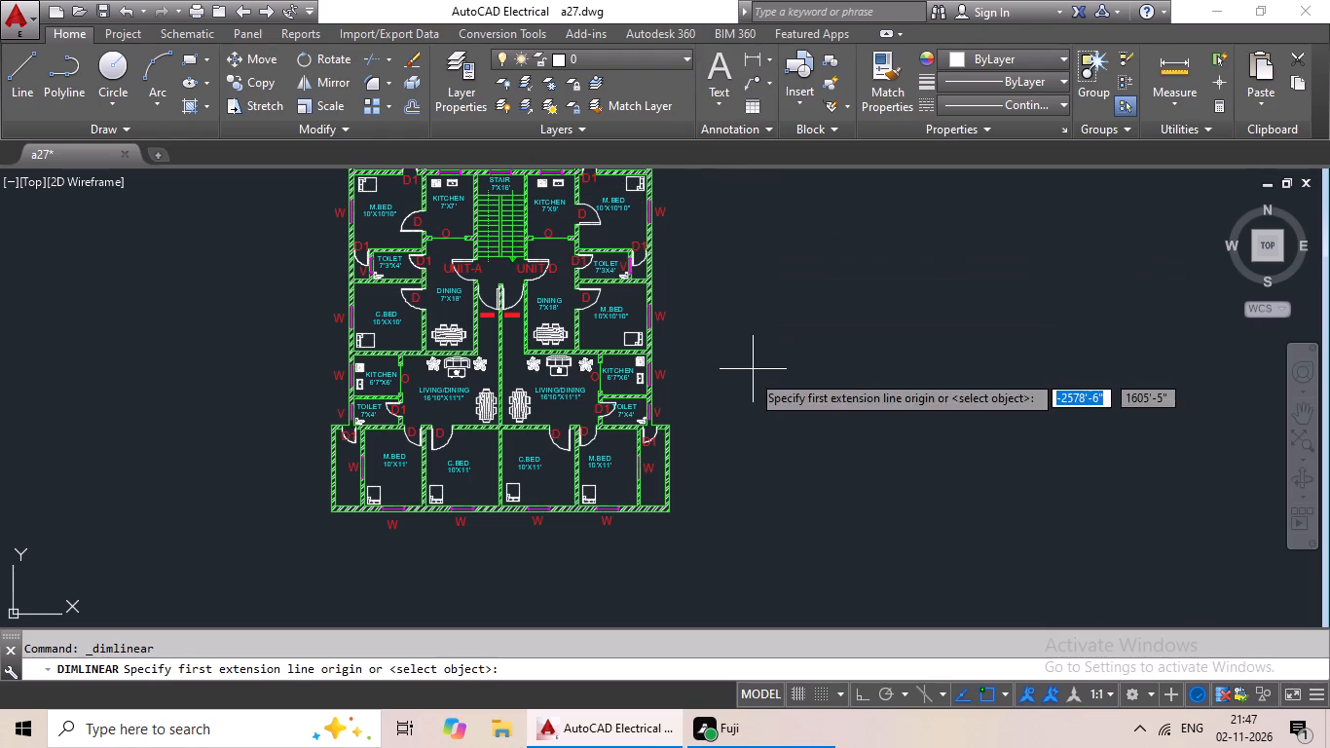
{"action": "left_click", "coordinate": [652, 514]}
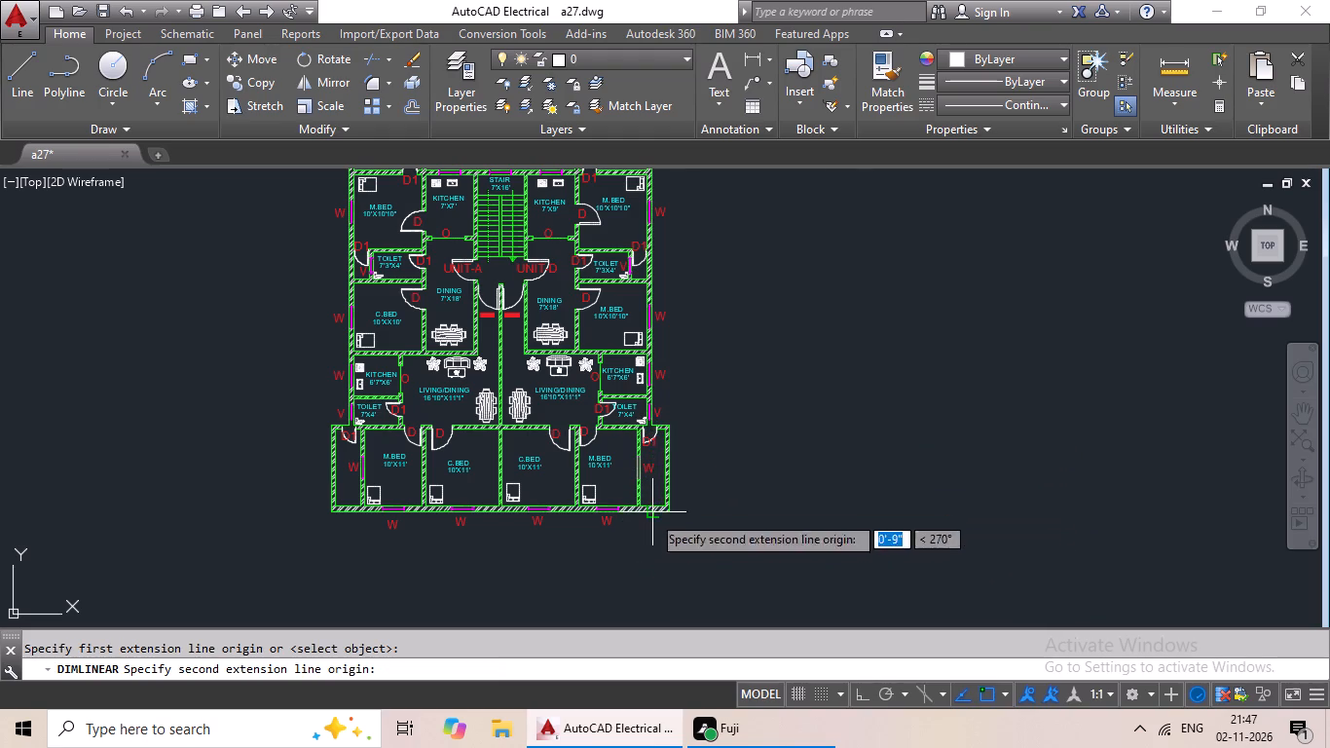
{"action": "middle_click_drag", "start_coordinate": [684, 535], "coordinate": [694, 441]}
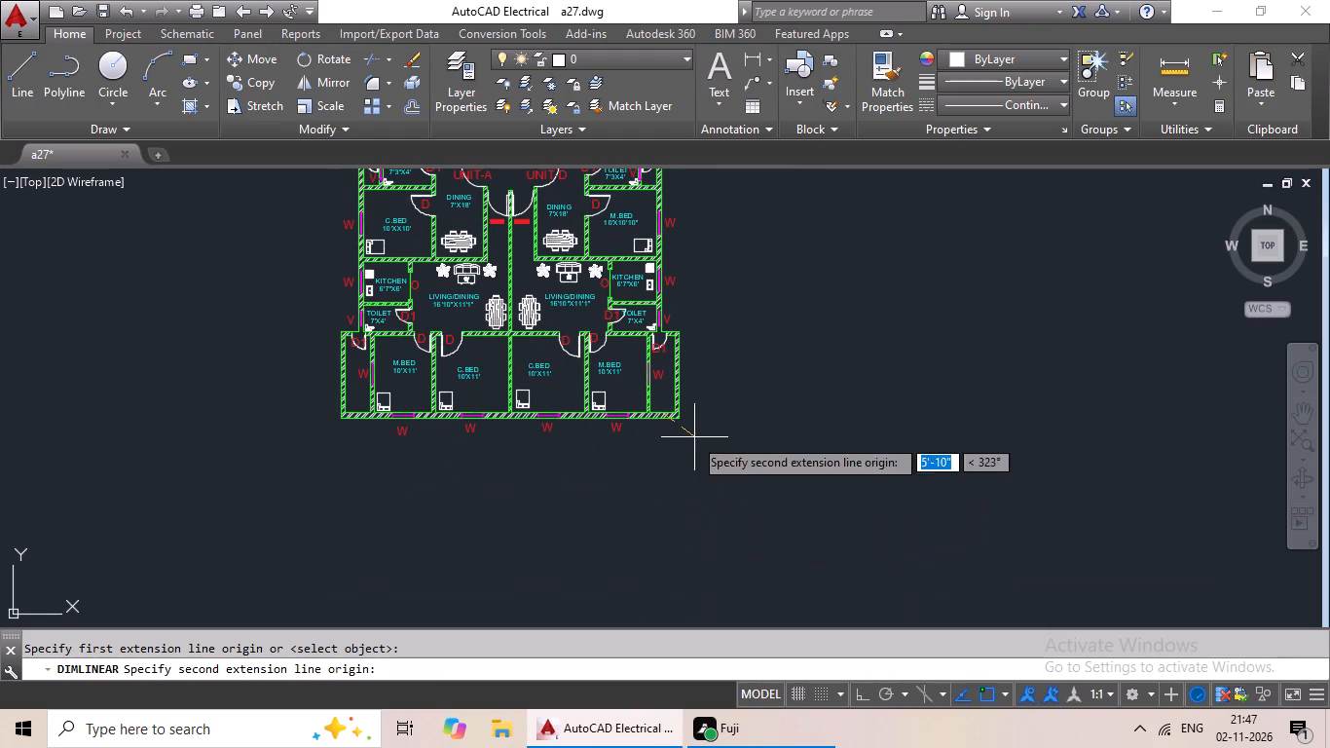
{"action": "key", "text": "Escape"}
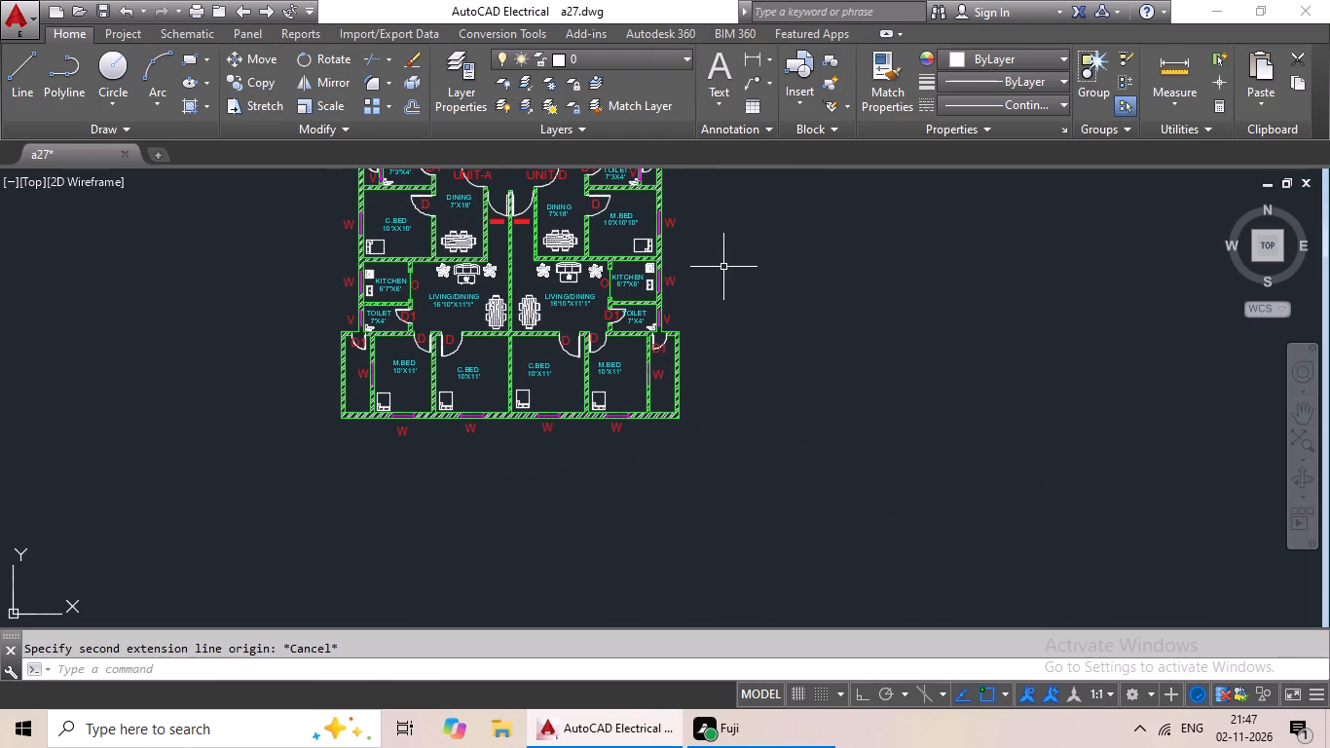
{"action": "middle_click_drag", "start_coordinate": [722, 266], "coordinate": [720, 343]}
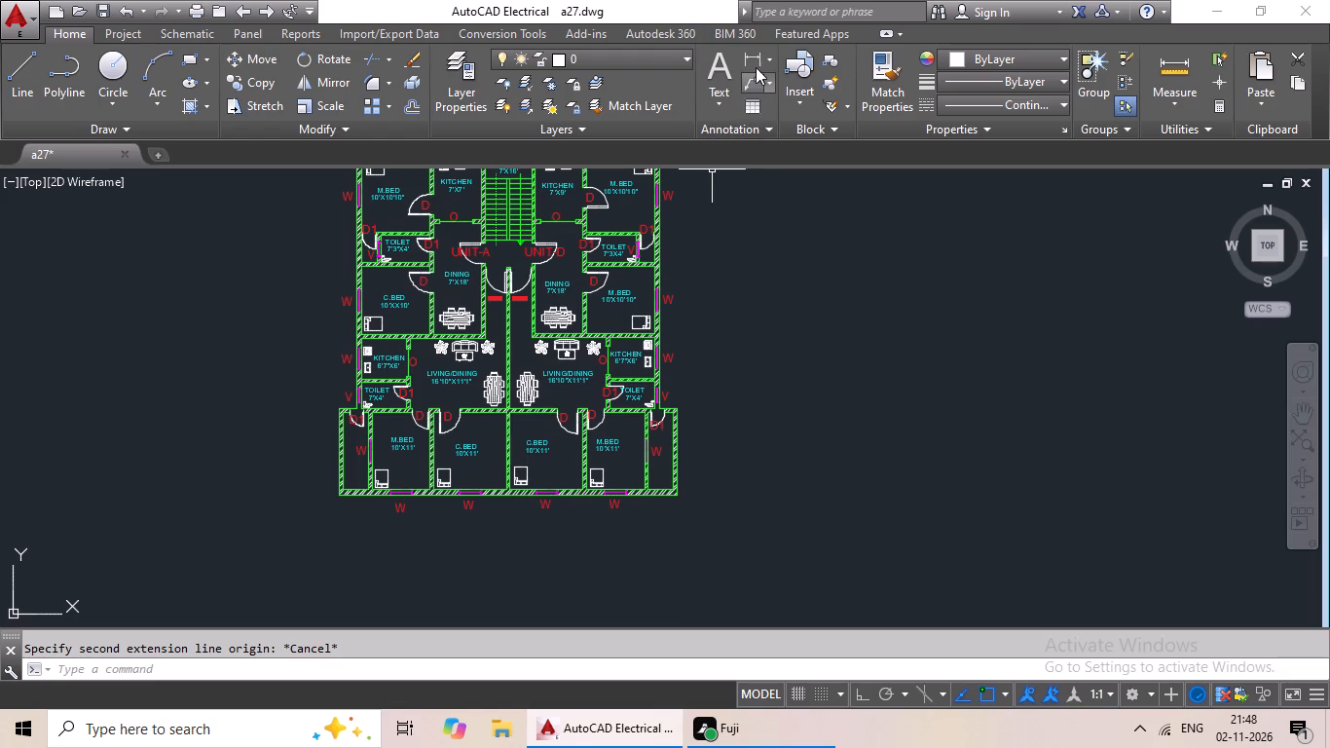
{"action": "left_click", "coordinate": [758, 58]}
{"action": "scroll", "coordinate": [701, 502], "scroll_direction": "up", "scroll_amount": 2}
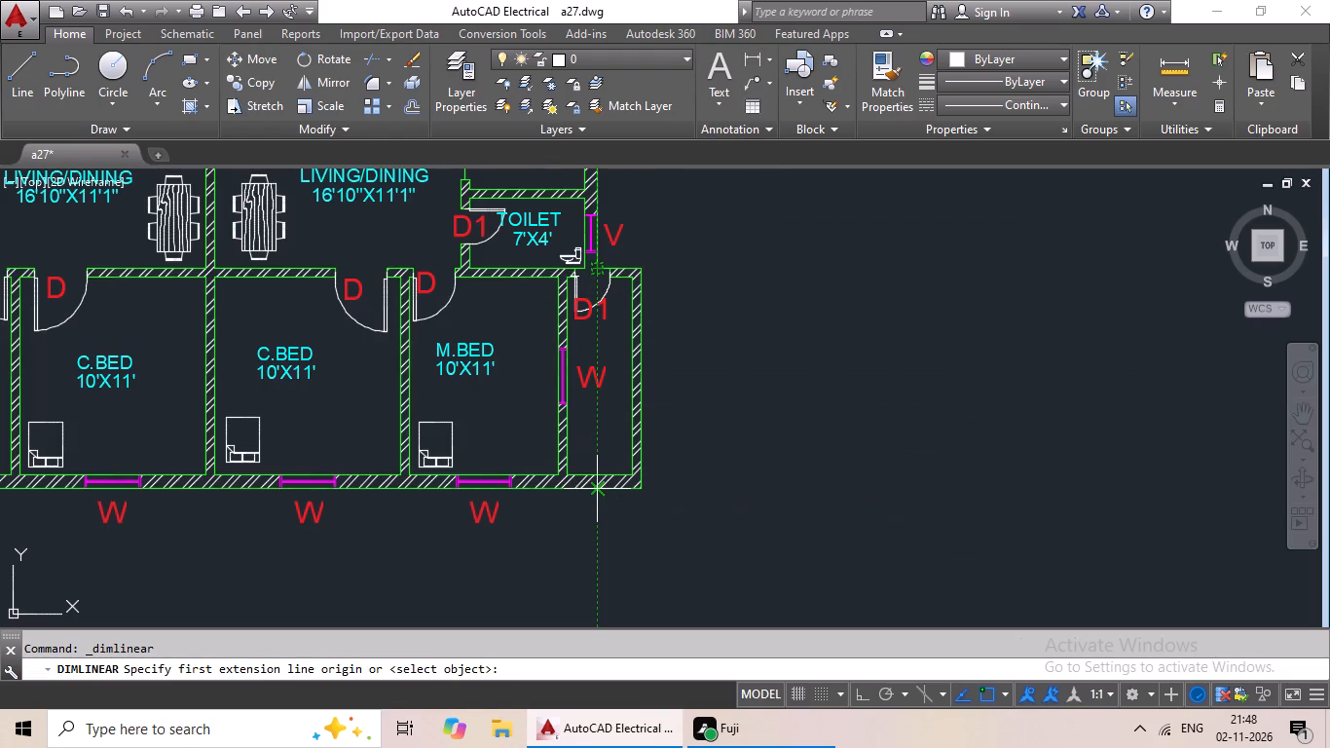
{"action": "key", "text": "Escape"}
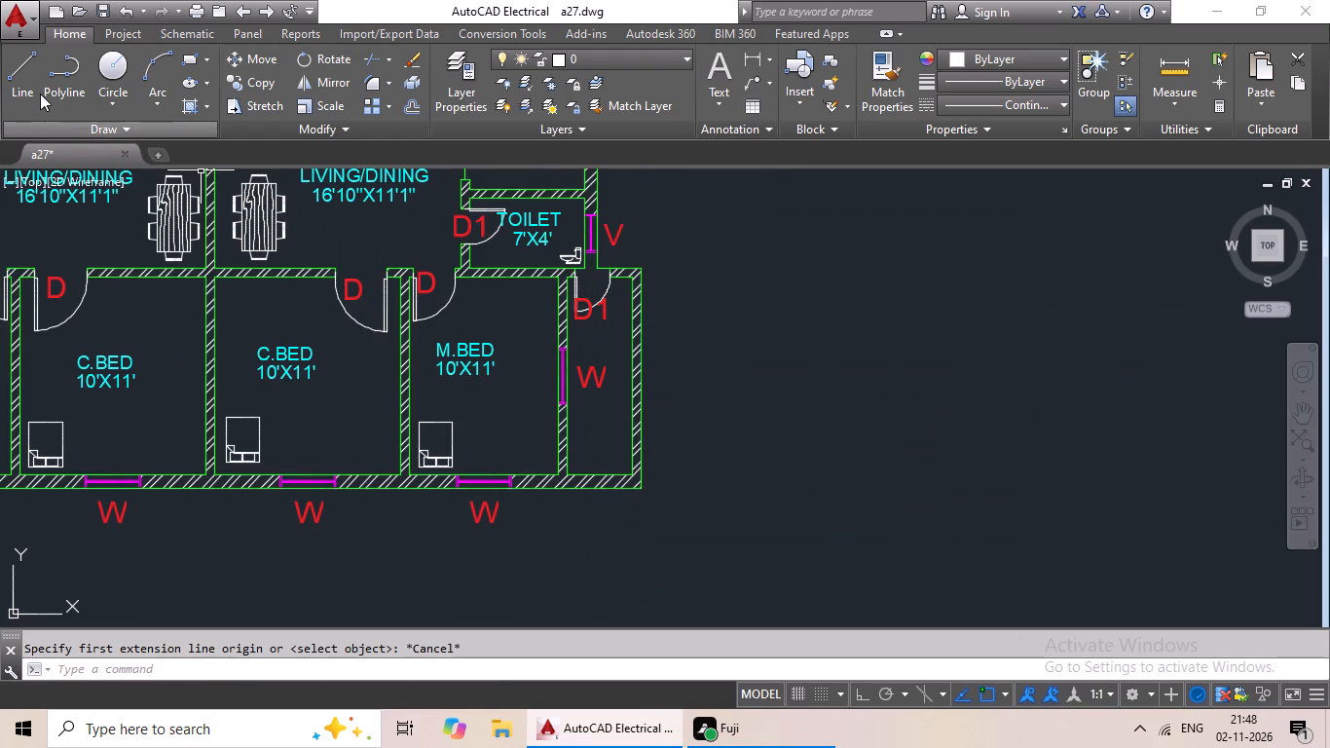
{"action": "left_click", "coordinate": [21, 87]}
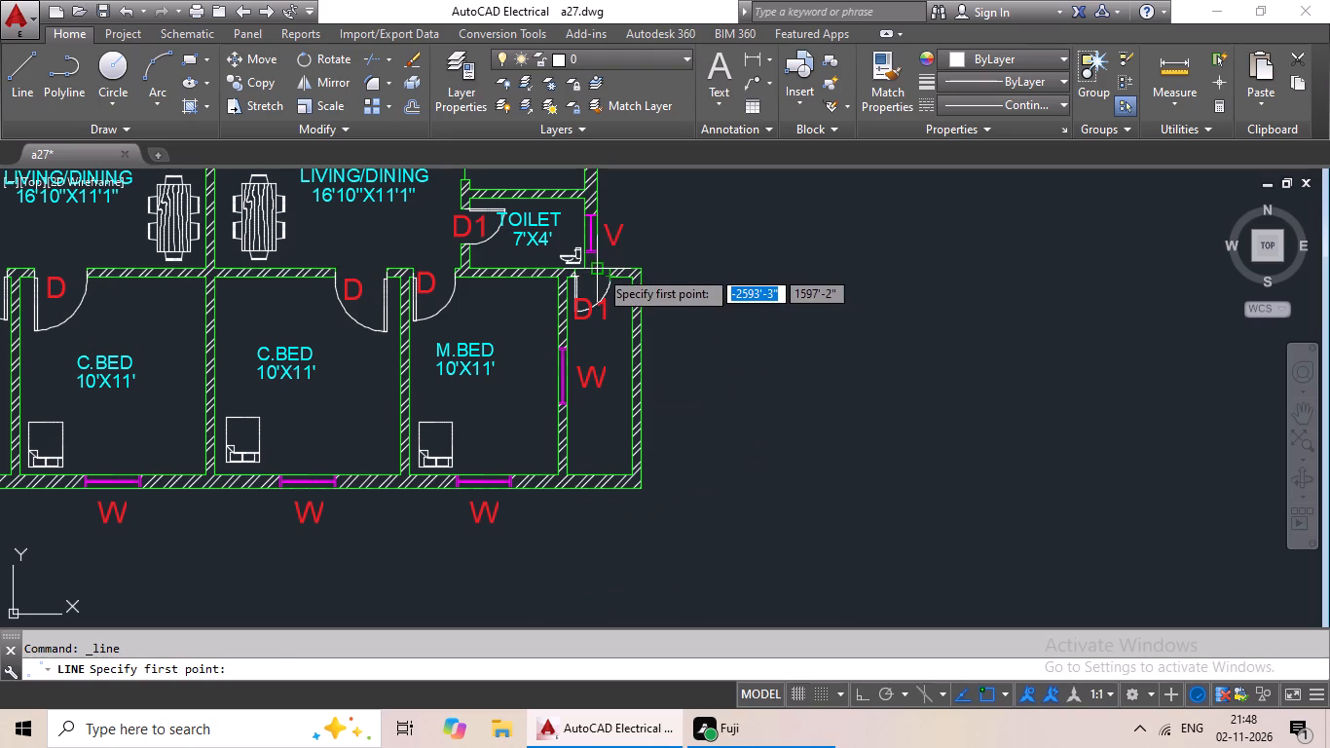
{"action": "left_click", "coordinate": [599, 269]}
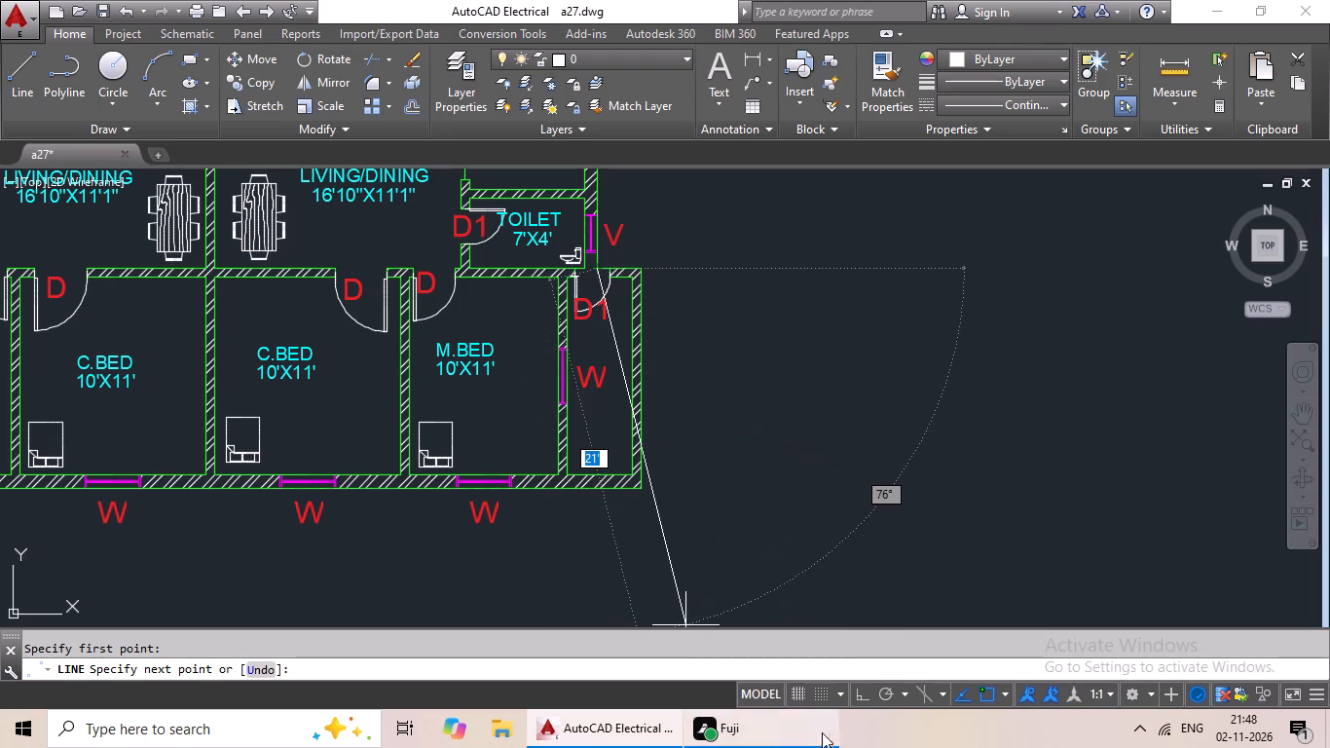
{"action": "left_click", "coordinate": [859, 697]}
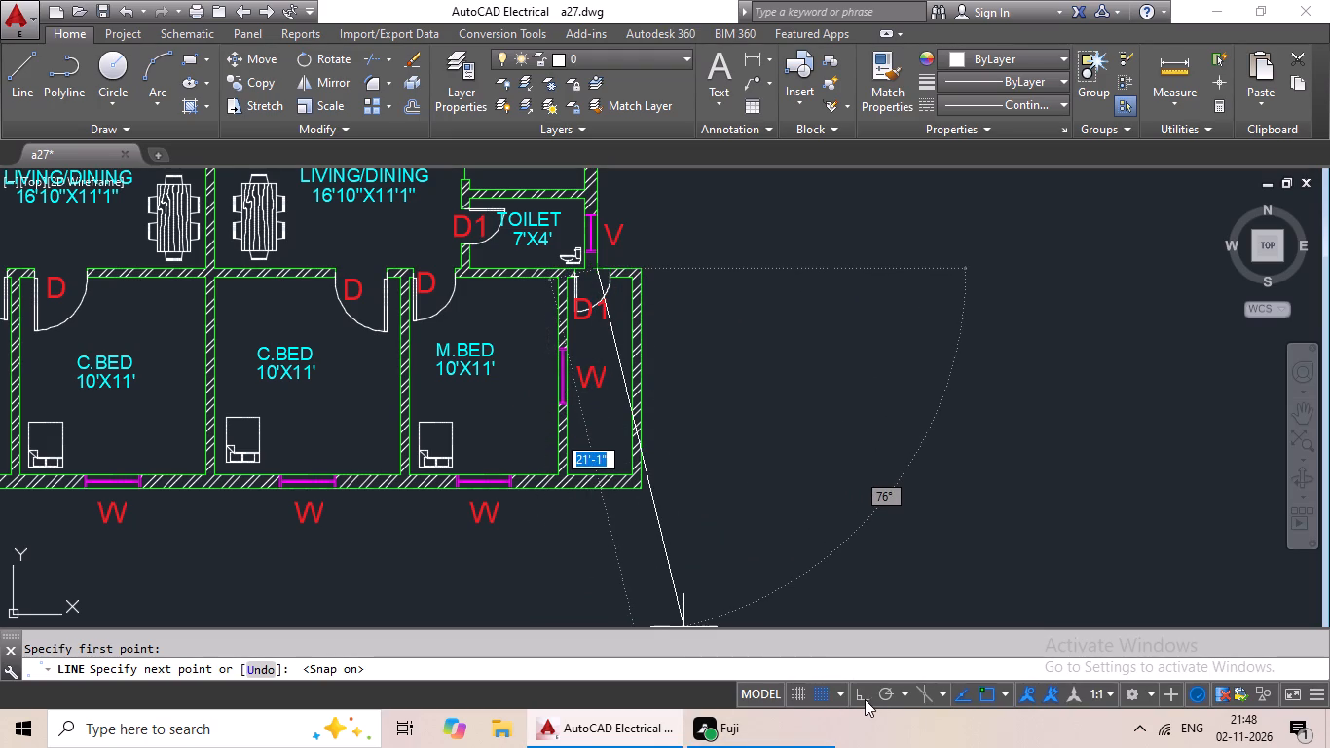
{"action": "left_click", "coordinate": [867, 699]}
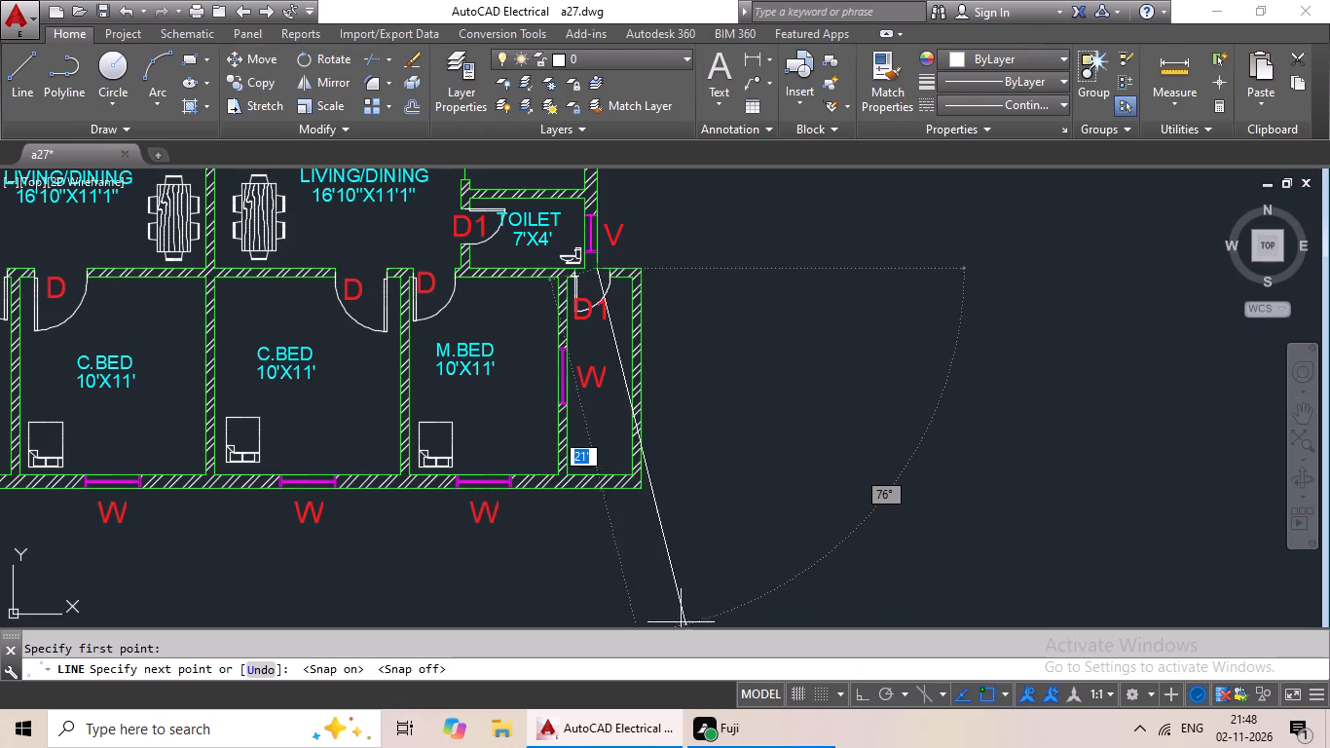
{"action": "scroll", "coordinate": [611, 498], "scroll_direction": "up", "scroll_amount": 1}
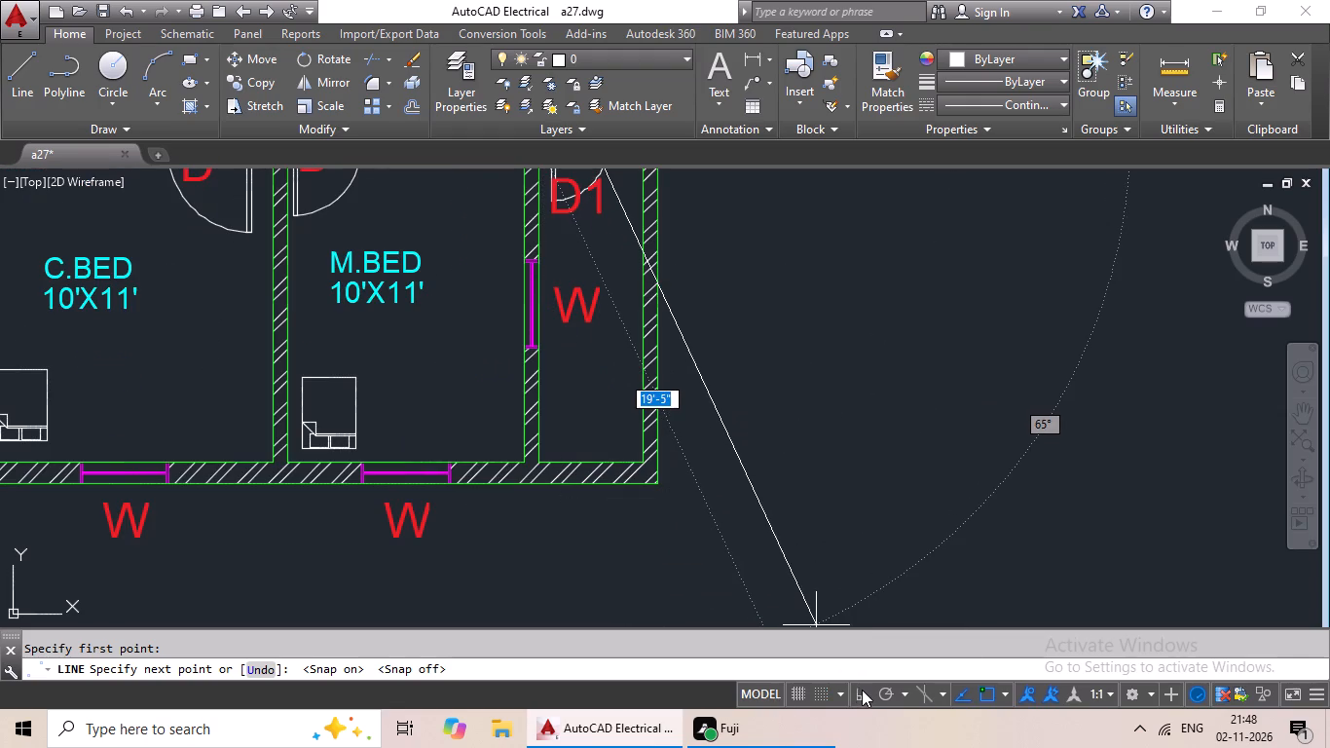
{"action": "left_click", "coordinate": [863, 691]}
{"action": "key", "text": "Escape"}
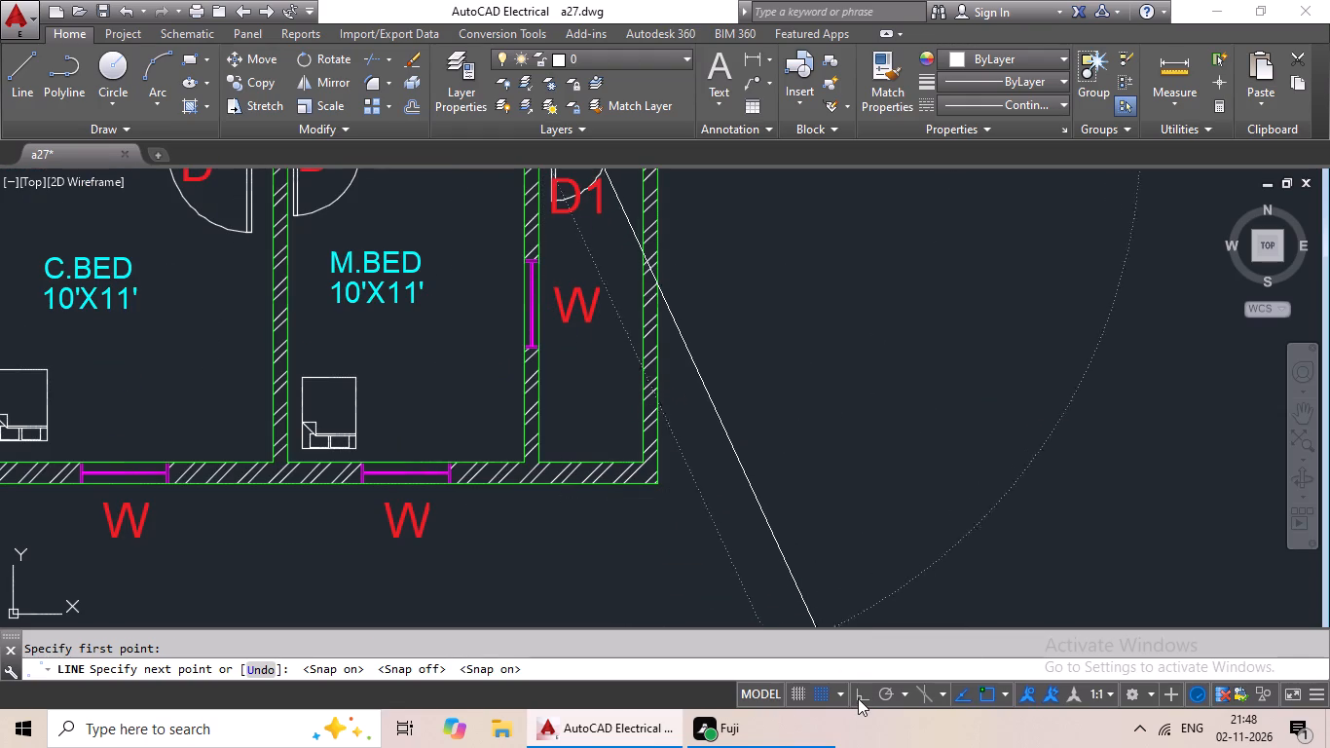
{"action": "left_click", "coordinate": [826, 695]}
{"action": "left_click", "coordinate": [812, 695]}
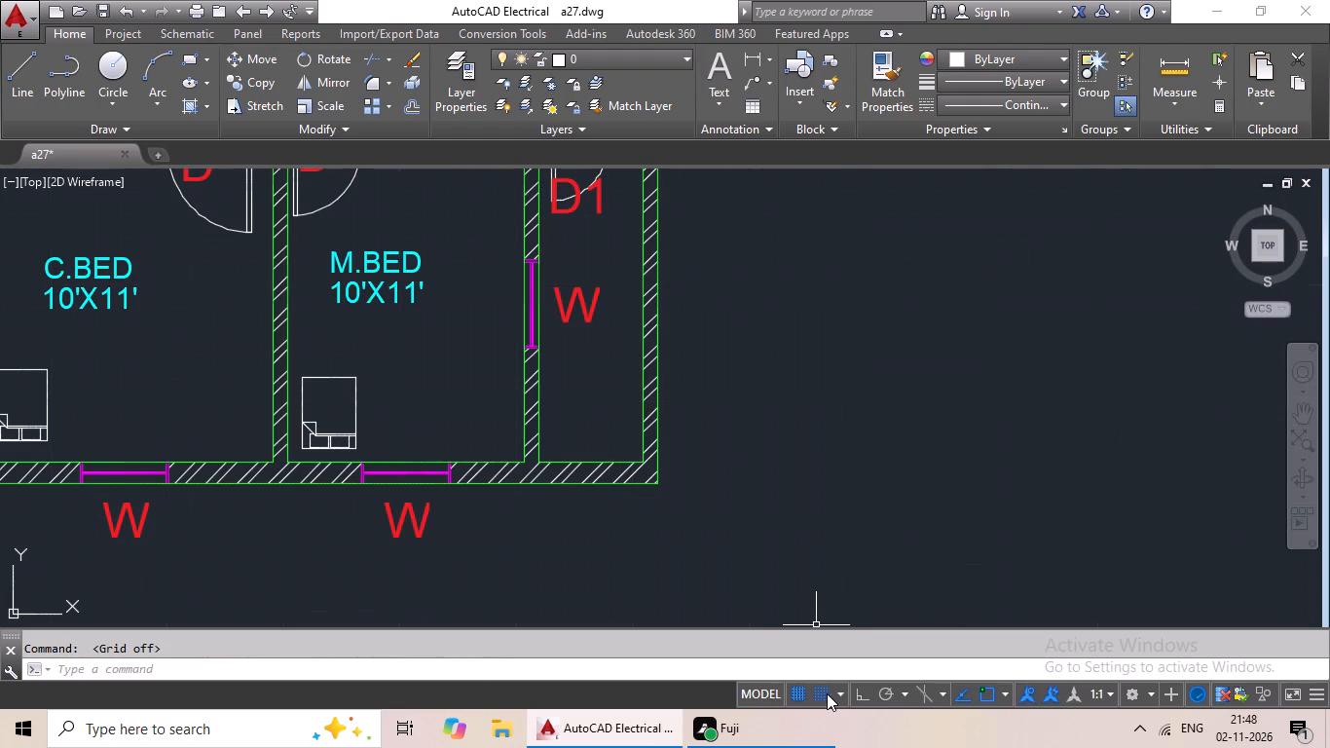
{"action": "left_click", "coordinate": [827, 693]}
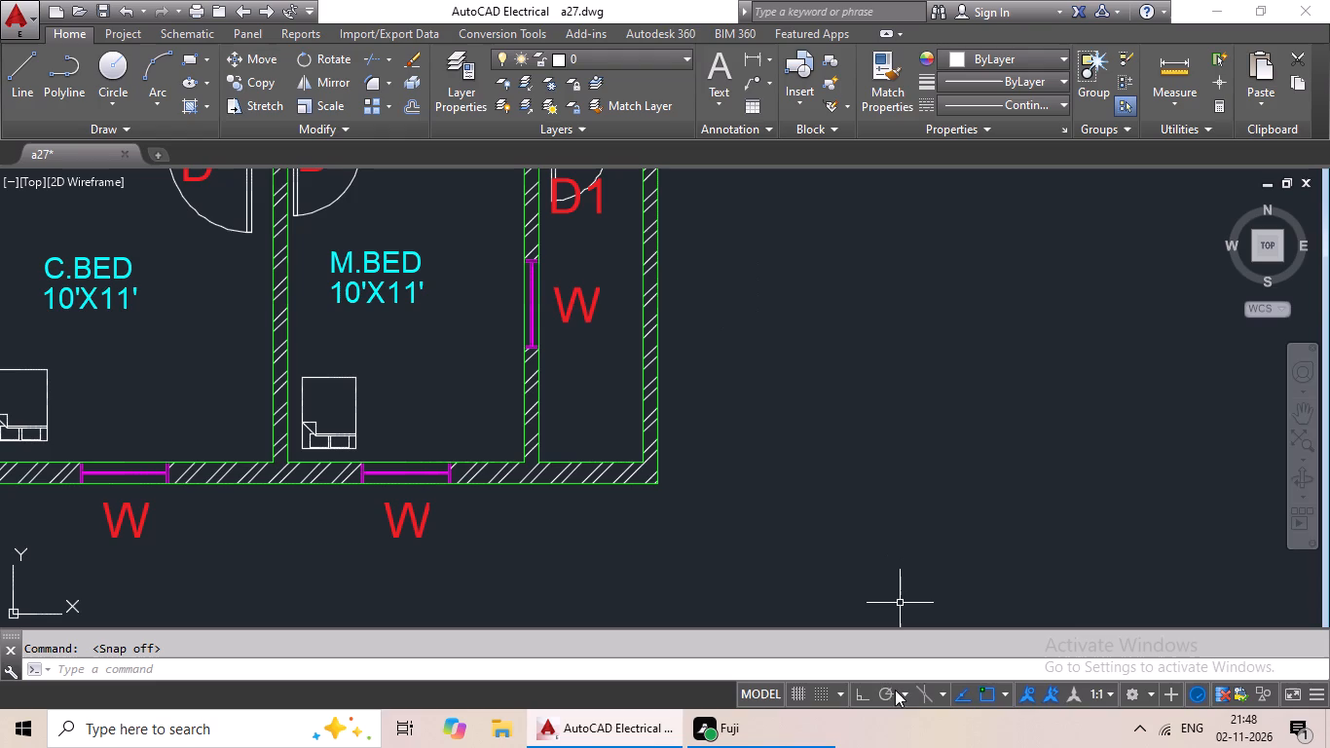
With Ortho on, draw a vertical line about 12'-7" long from the lower-right TOILET's outer wall corner to the bottom wall's outer edge.
{"action": "left_click", "coordinate": [862, 689]}
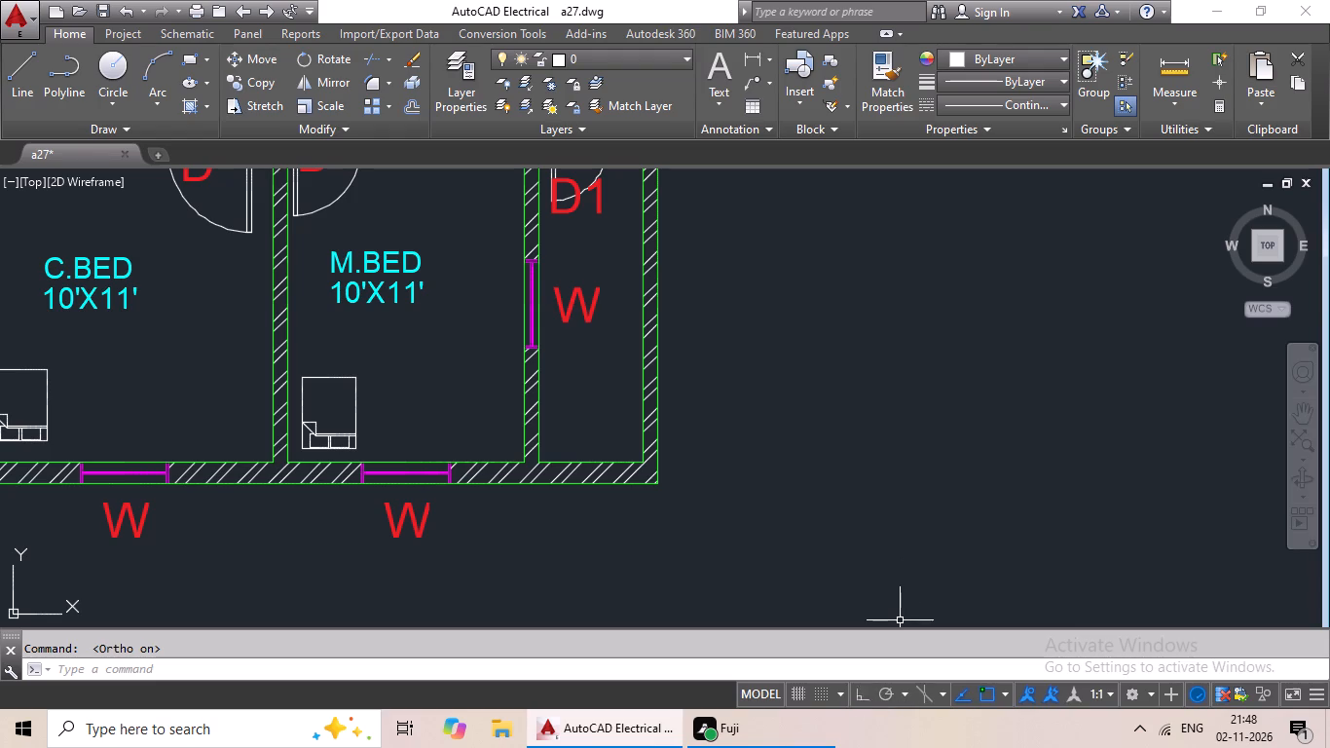
{"action": "left_click", "coordinate": [18, 63]}
{"action": "scroll", "coordinate": [468, 392], "scroll_direction": "down", "scroll_amount": 2}
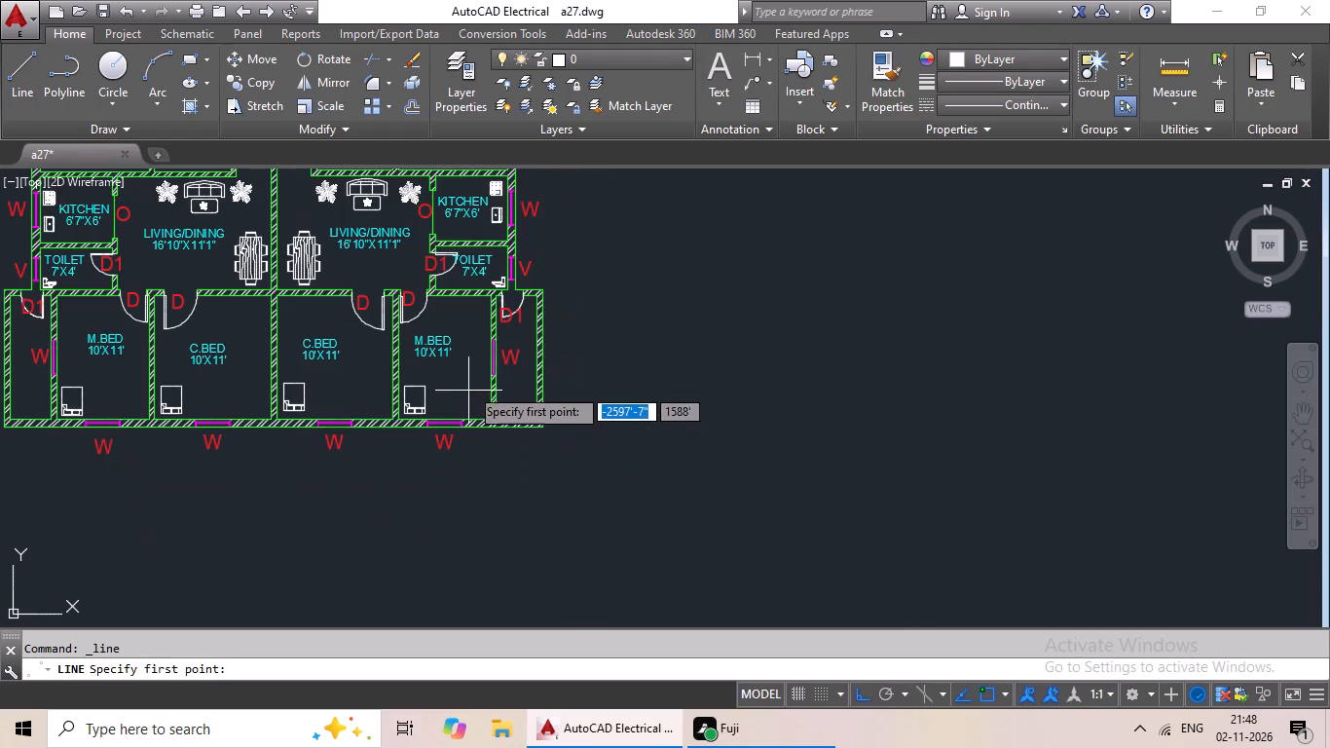
{"action": "scroll", "coordinate": [509, 284], "scroll_direction": "up", "scroll_amount": 2}
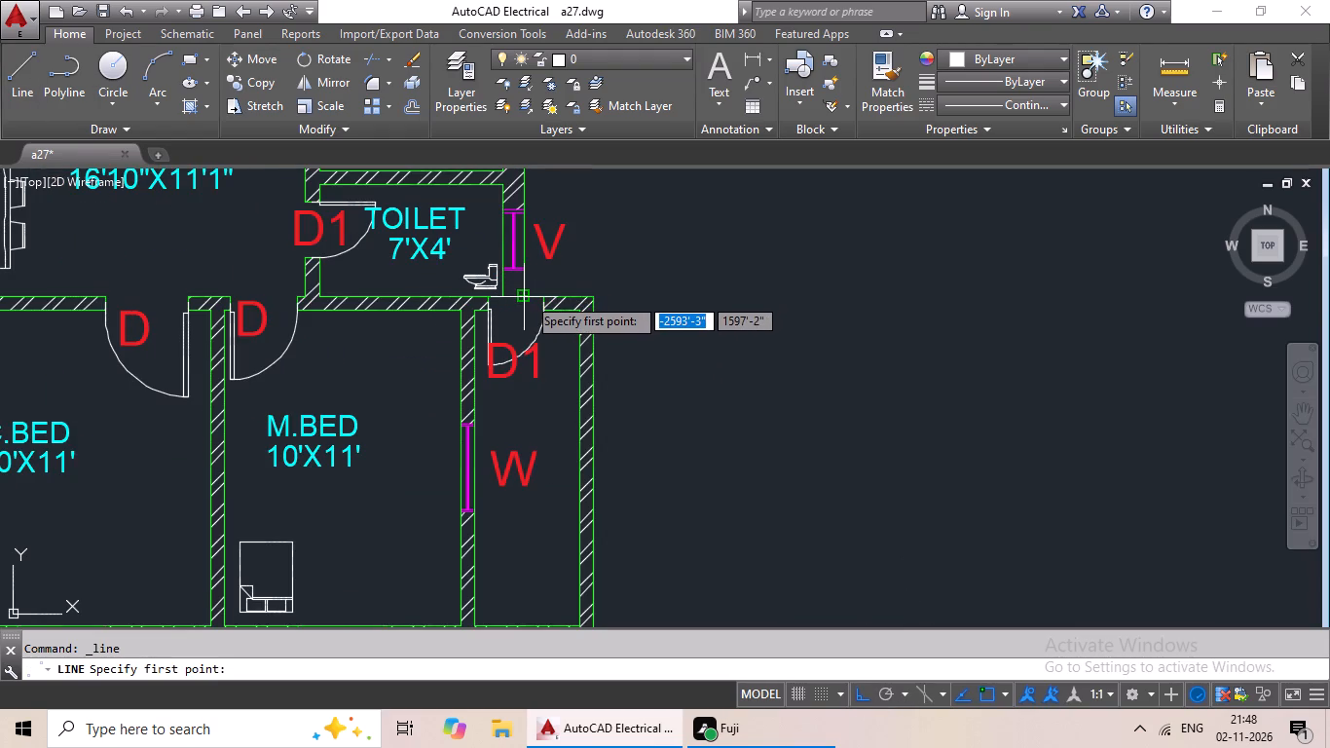
{"action": "left_click", "coordinate": [527, 296]}
{"action": "middle_click_drag", "start_coordinate": [532, 466], "coordinate": [552, 322]}
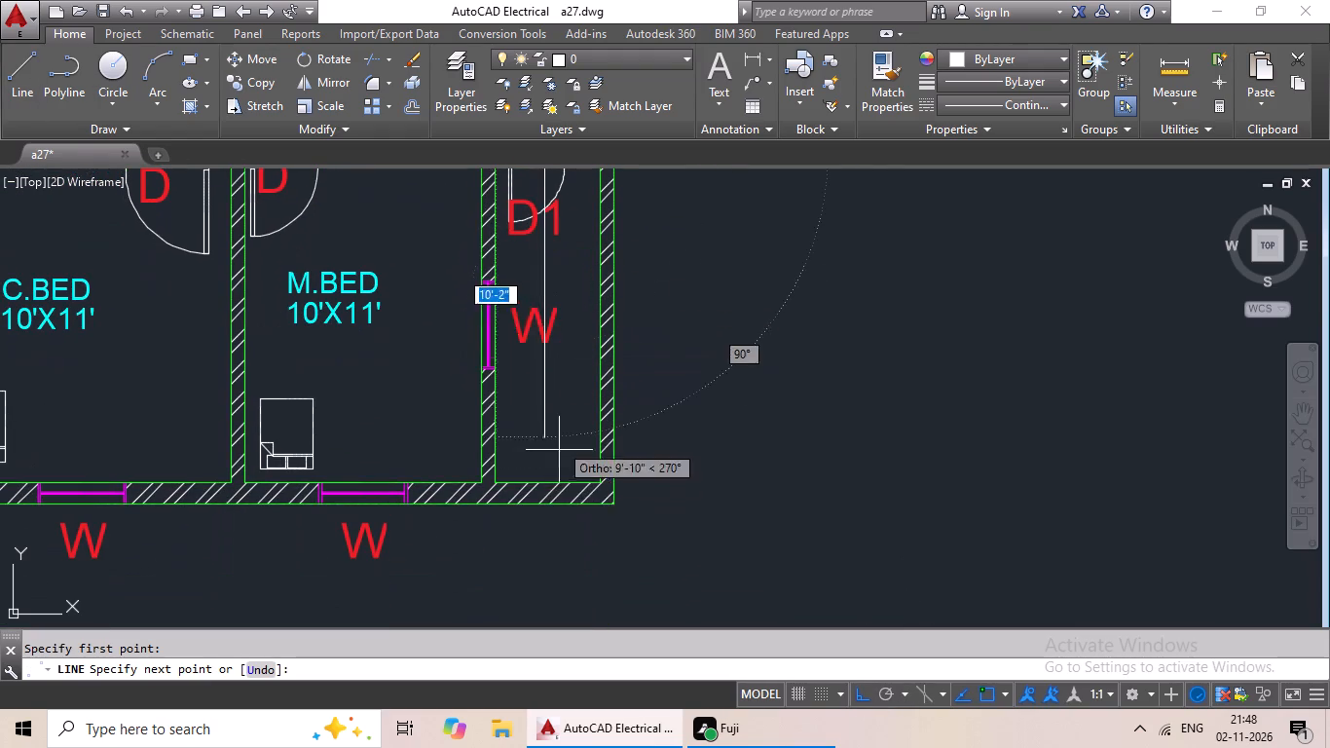
{"action": "left_click", "coordinate": [547, 503]}
{"action": "key", "text": "Escape"}
{"action": "scroll", "coordinate": [706, 477], "scroll_direction": "down", "scroll_amount": 1}
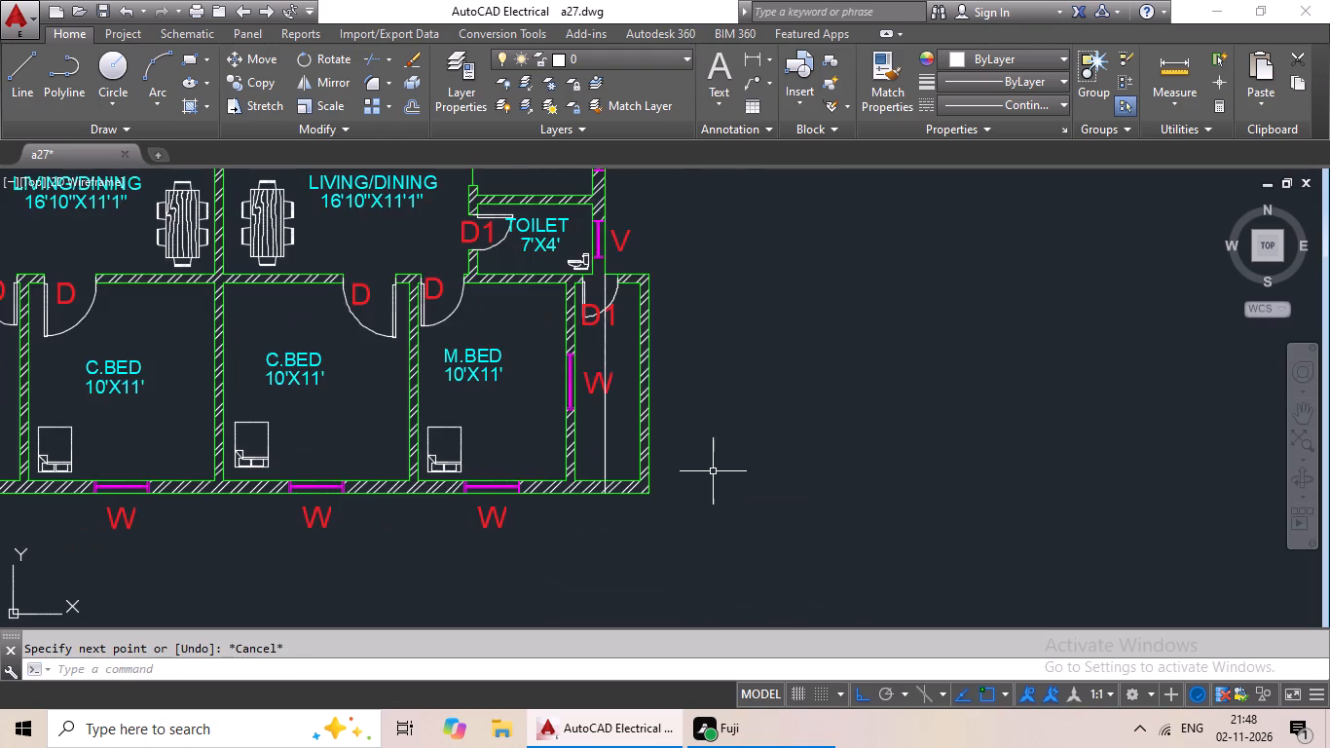
Draw a matching vertical line from the lower-left TOILET's outer wall corner through the side strip to the bottom wall's outer edge.
{"action": "middle_click_drag", "start_coordinate": [731, 481], "coordinate": [882, 502]}
{"action": "middle_click_drag", "start_coordinate": [853, 490], "coordinate": [1024, 480]}
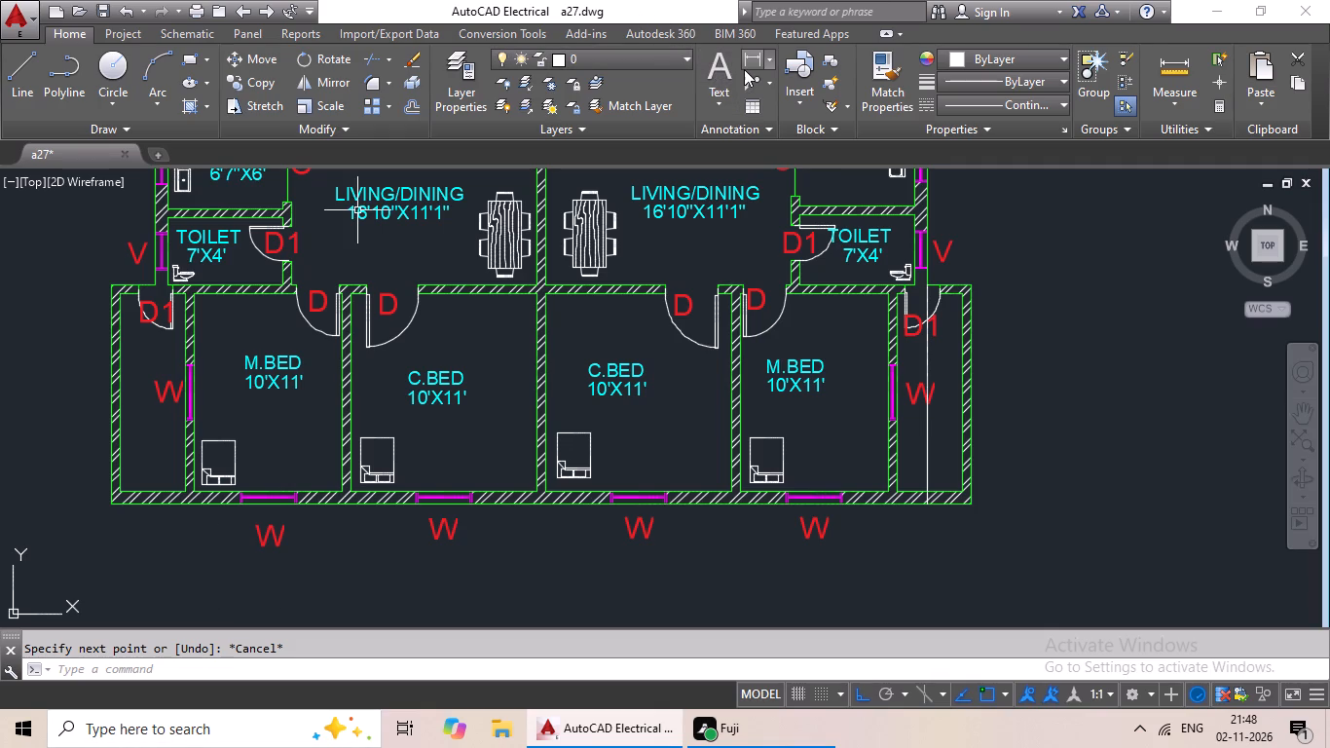
{"action": "left_click", "coordinate": [24, 91]}
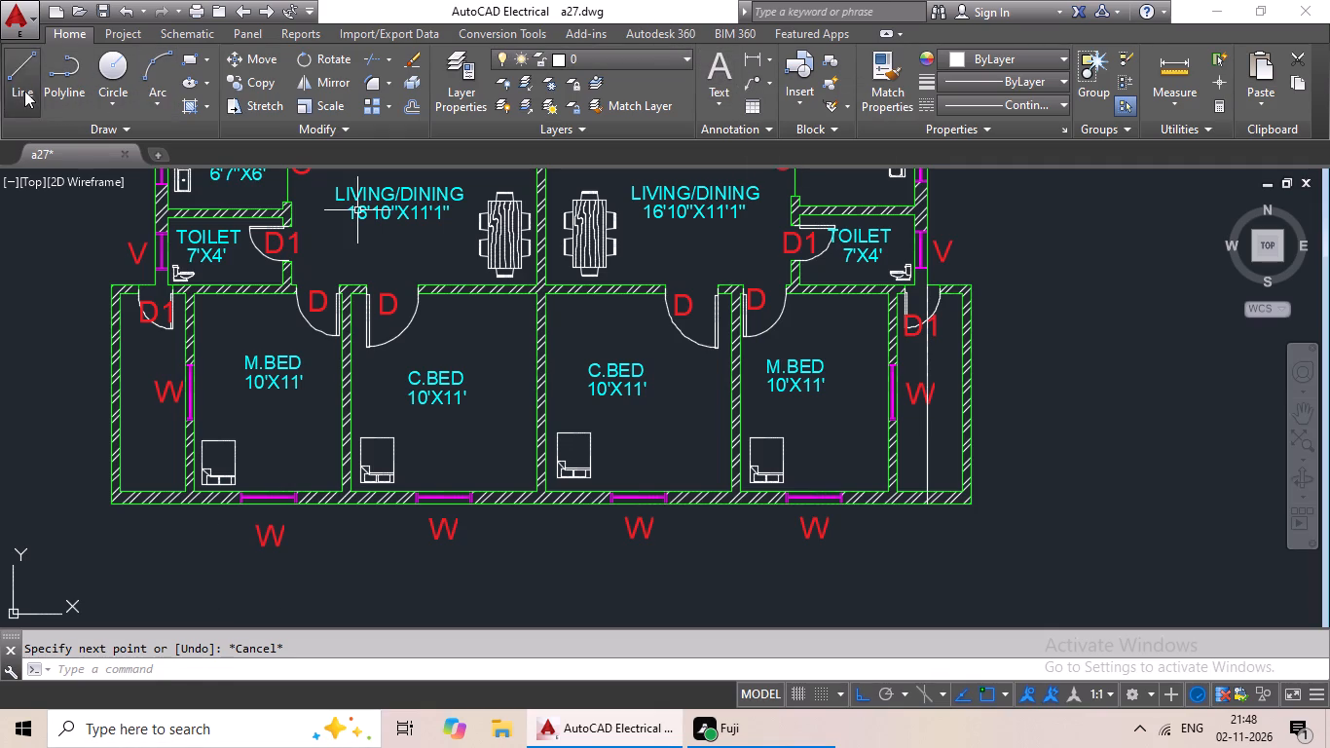
{"action": "scroll", "coordinate": [203, 344], "scroll_direction": "up", "scroll_amount": 1}
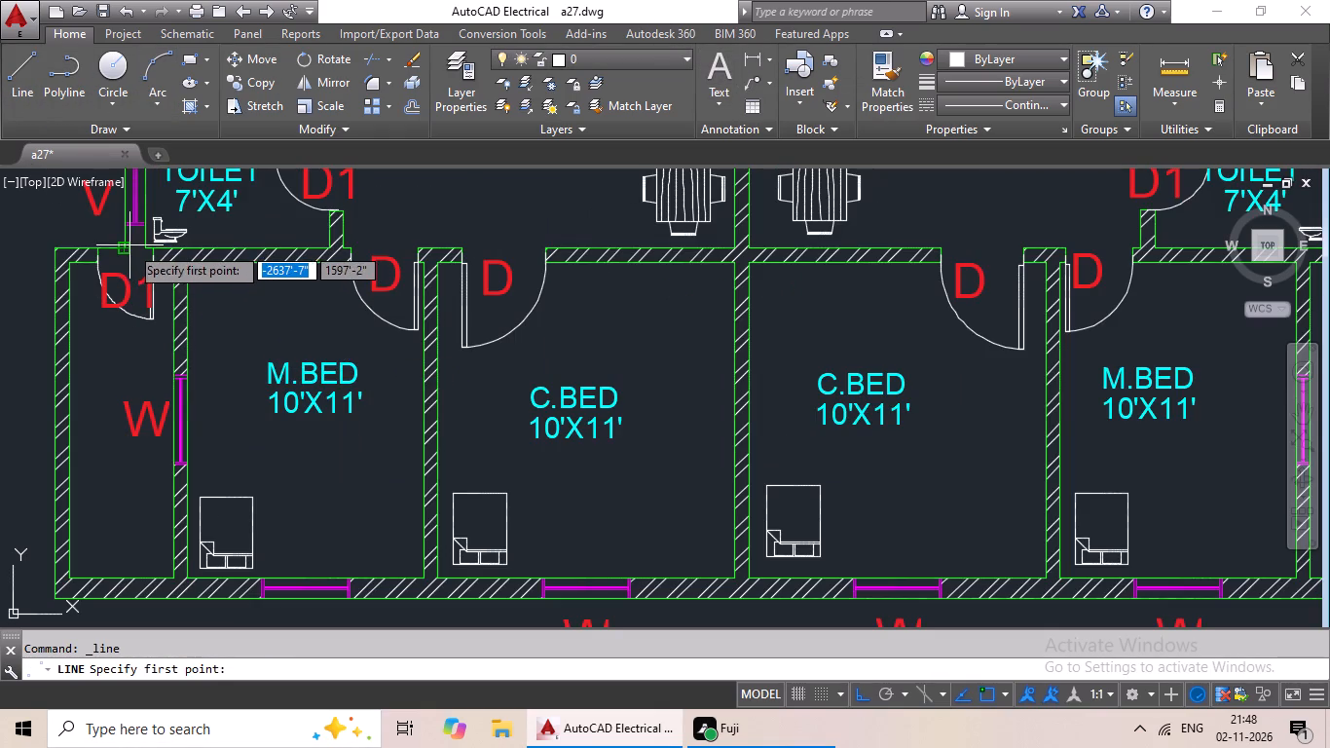
{"action": "left_click", "coordinate": [124, 249]}
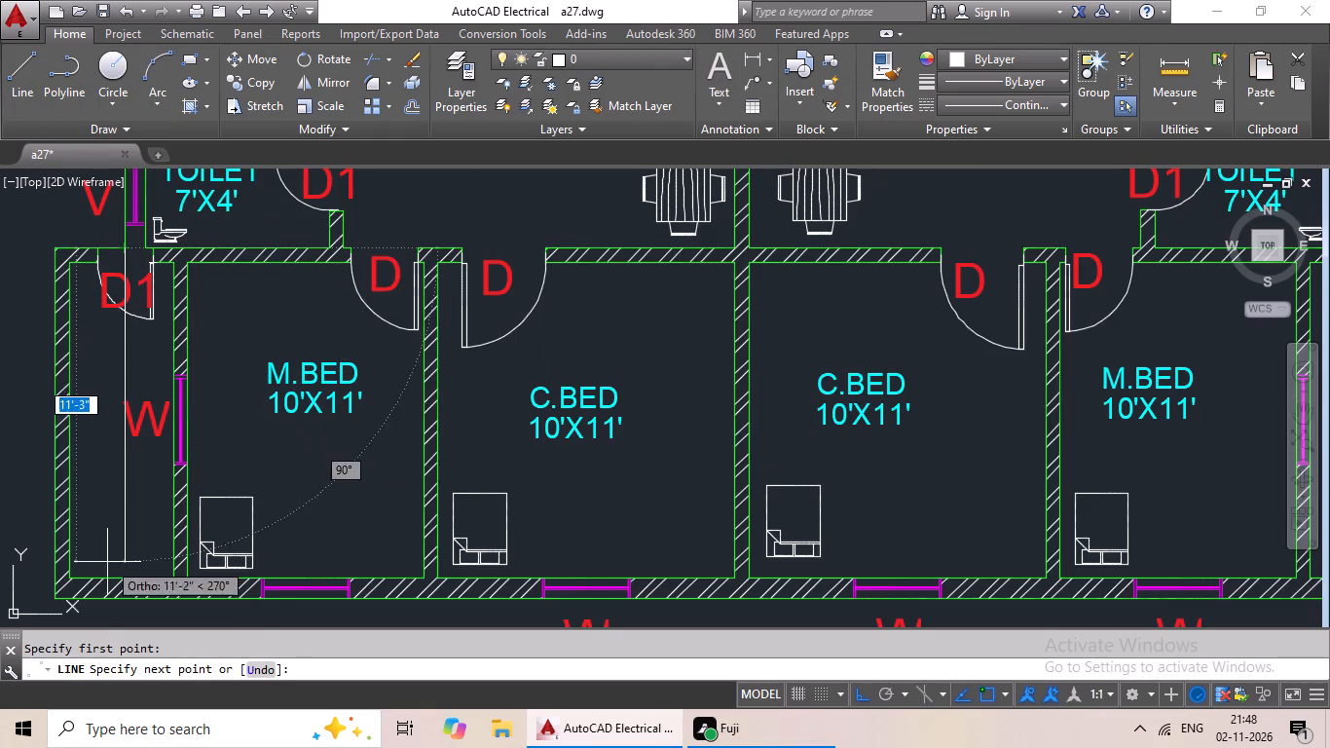
{"action": "left_click", "coordinate": [121, 596]}
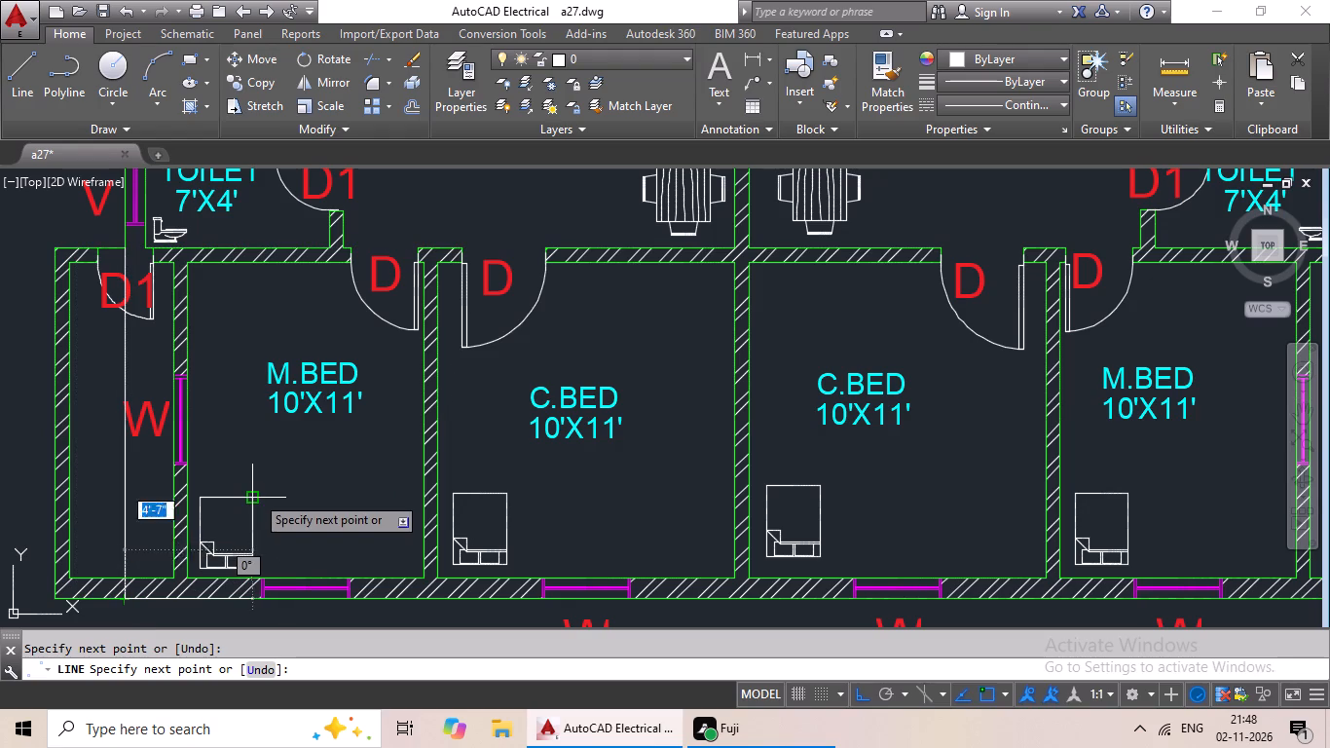
{"action": "scroll", "coordinate": [358, 484], "scroll_direction": "down", "scroll_amount": 1}
{"action": "key", "text": "Escape"}
{"action": "key", "text": "Escape"}
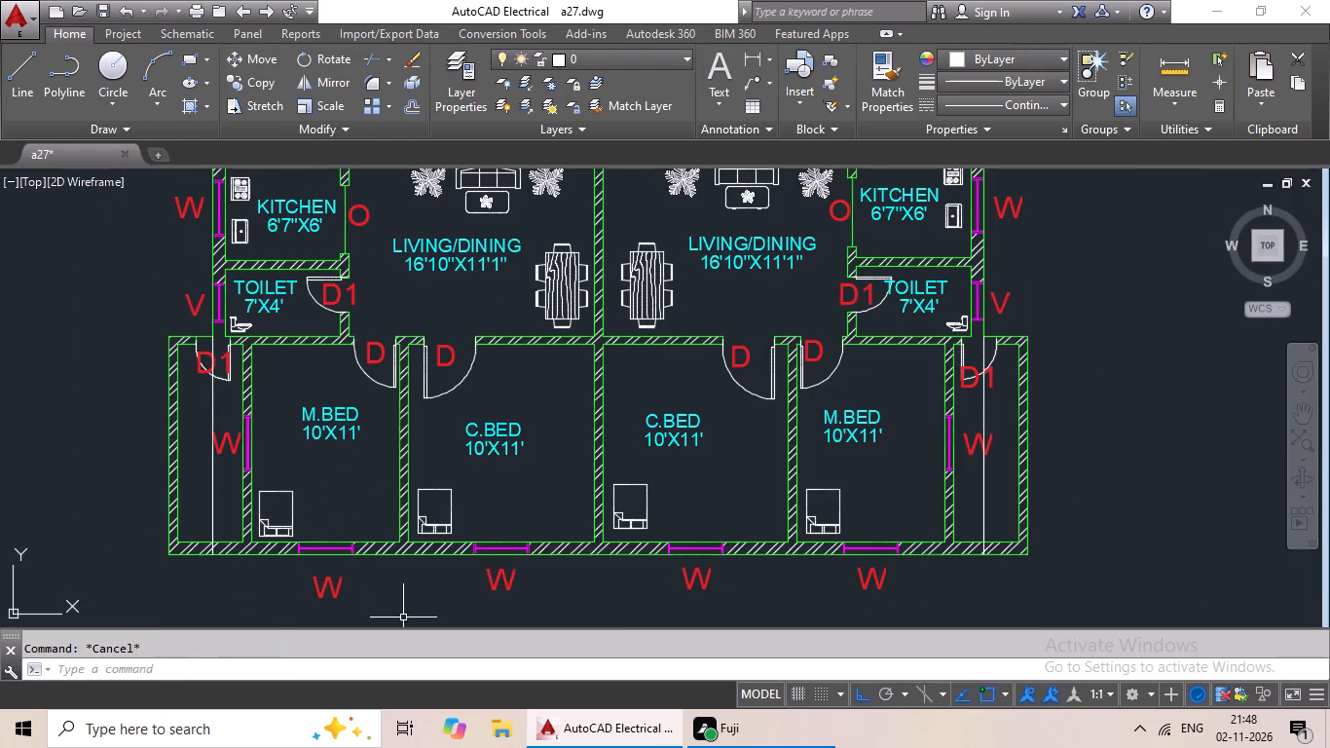
{"action": "middle_click_drag", "start_coordinate": [431, 596], "coordinate": [416, 472]}
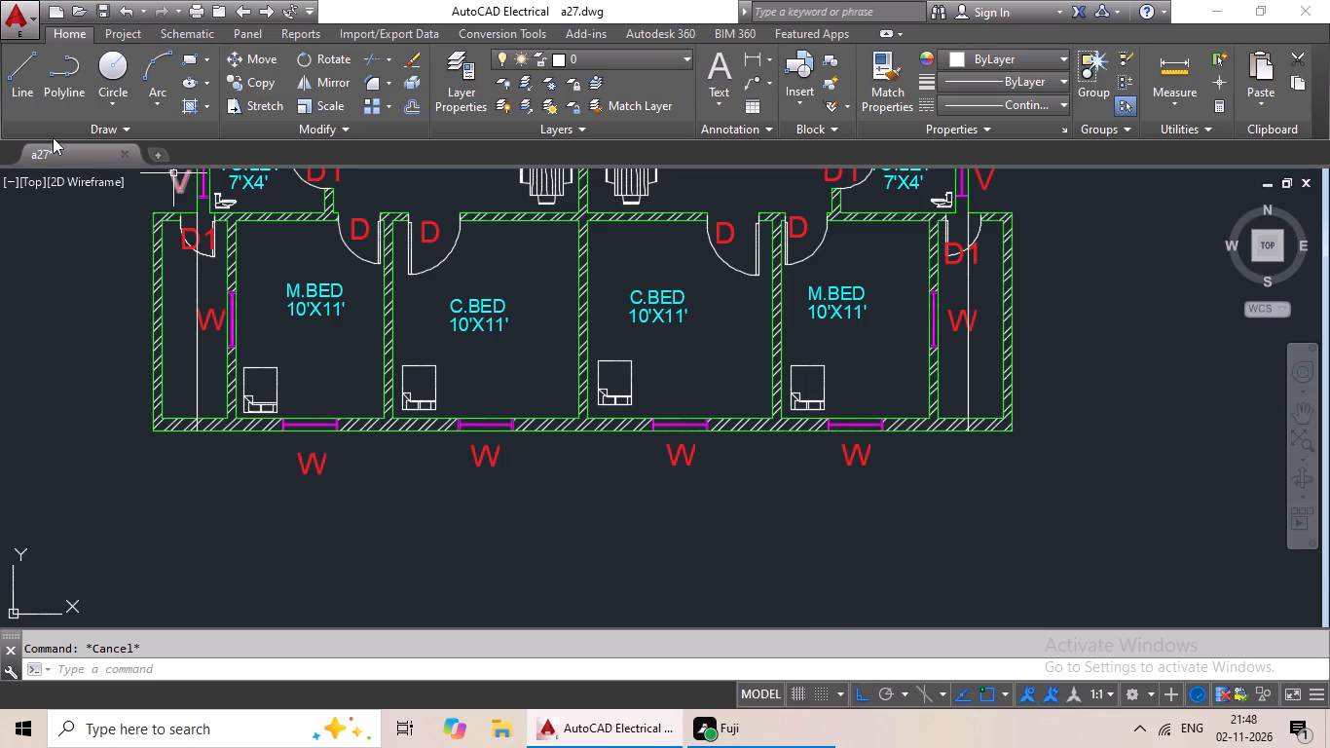
Add a horizontal linear dimension between the lower ends of the two vertical guide lines, placing it below the bottom W labels.
{"action": "left_click", "coordinate": [760, 56]}
{"action": "scroll", "coordinate": [251, 453], "scroll_direction": "up", "scroll_amount": 1}
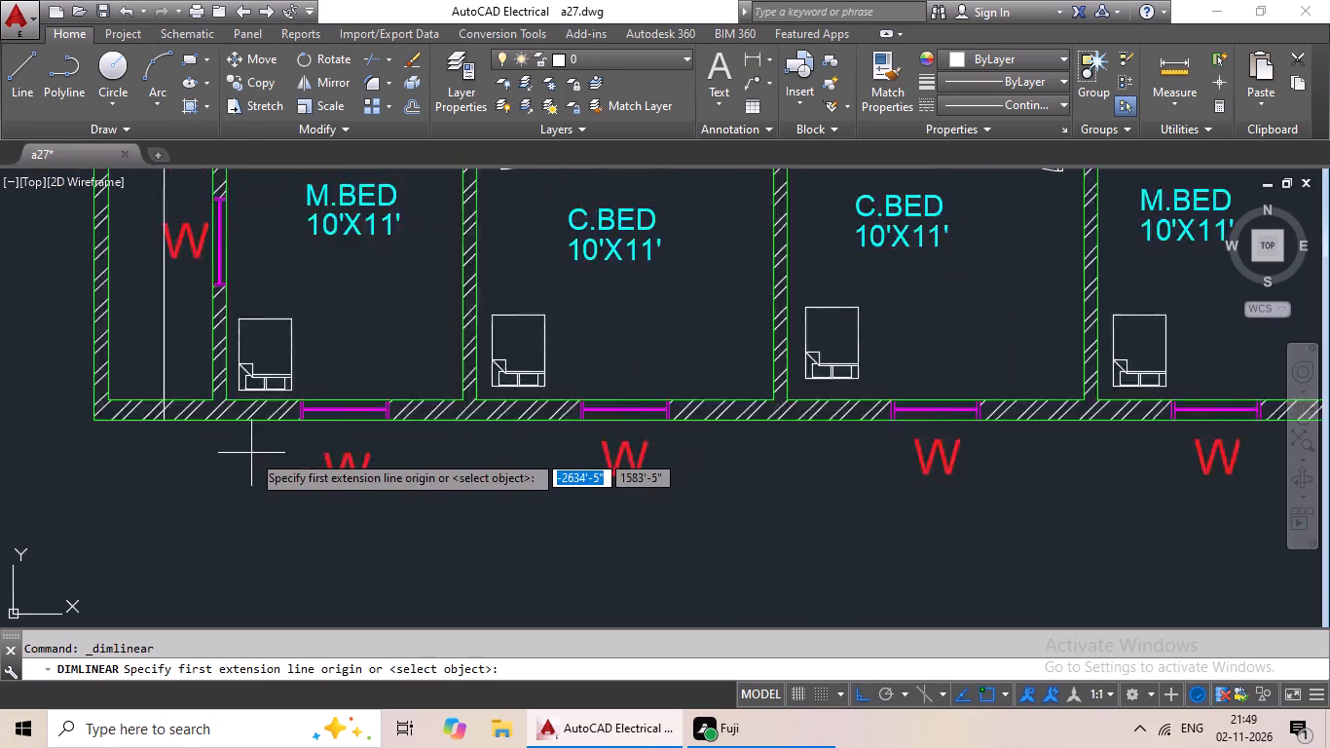
{"action": "scroll", "coordinate": [251, 453], "scroll_direction": "up", "scroll_amount": 1}
{"action": "left_click", "coordinate": [113, 397]}
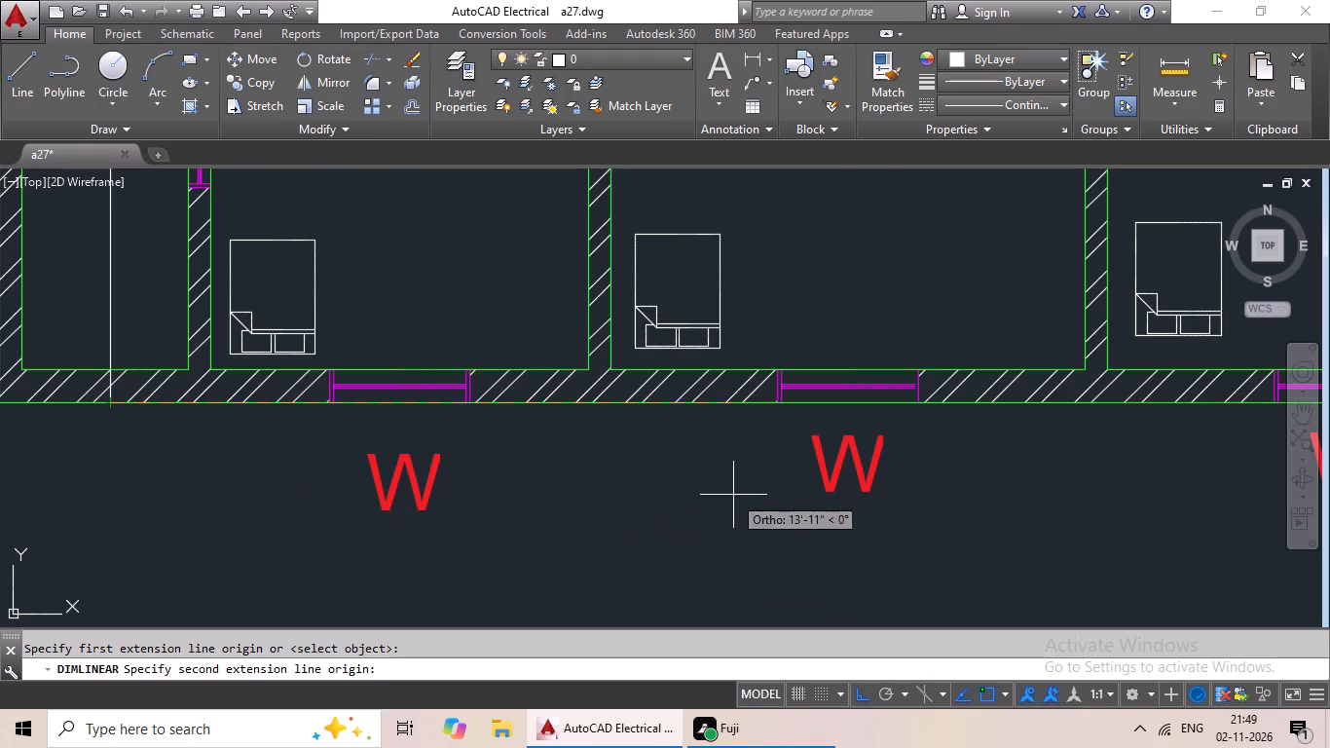
{"action": "middle_click_drag", "start_coordinate": [732, 496], "coordinate": [197, 553]}
{"action": "middle_click_drag", "start_coordinate": [1029, 527], "coordinate": [701, 544]}
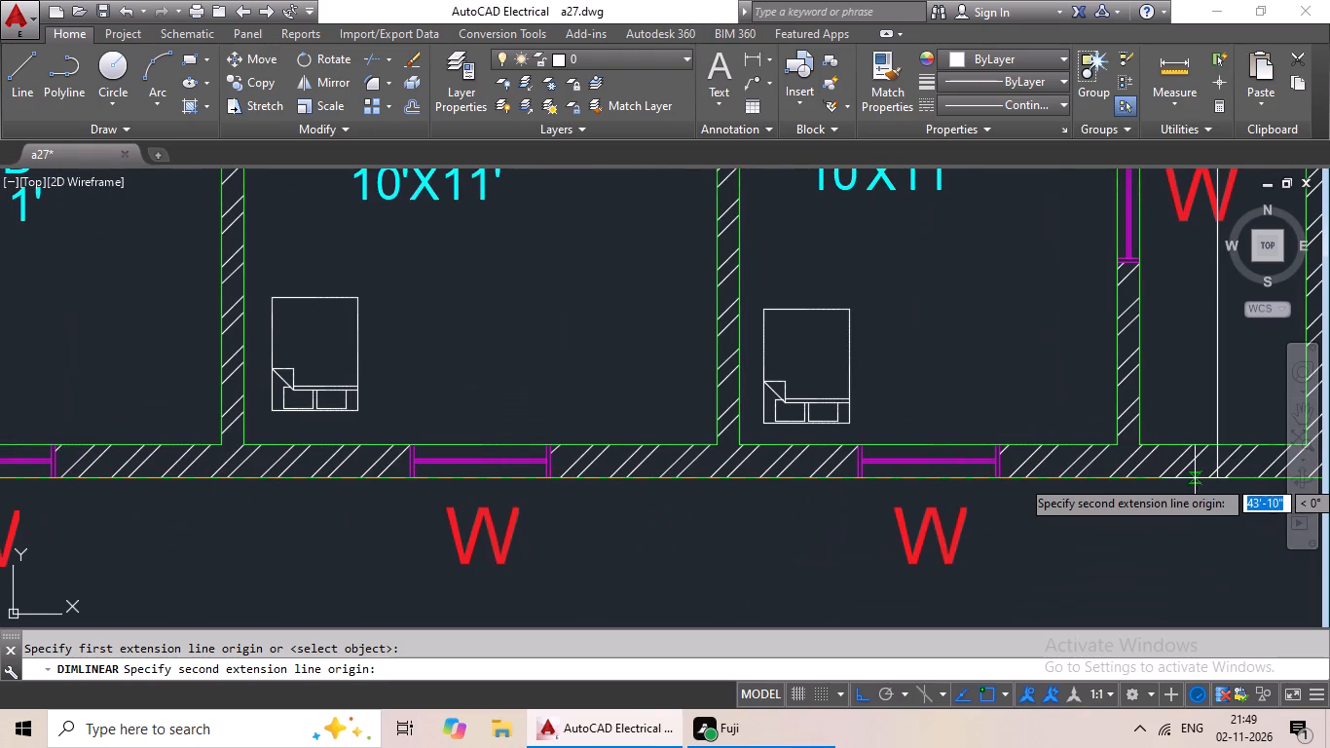
{"action": "scroll", "coordinate": [1219, 482], "scroll_direction": "up", "scroll_amount": 3}
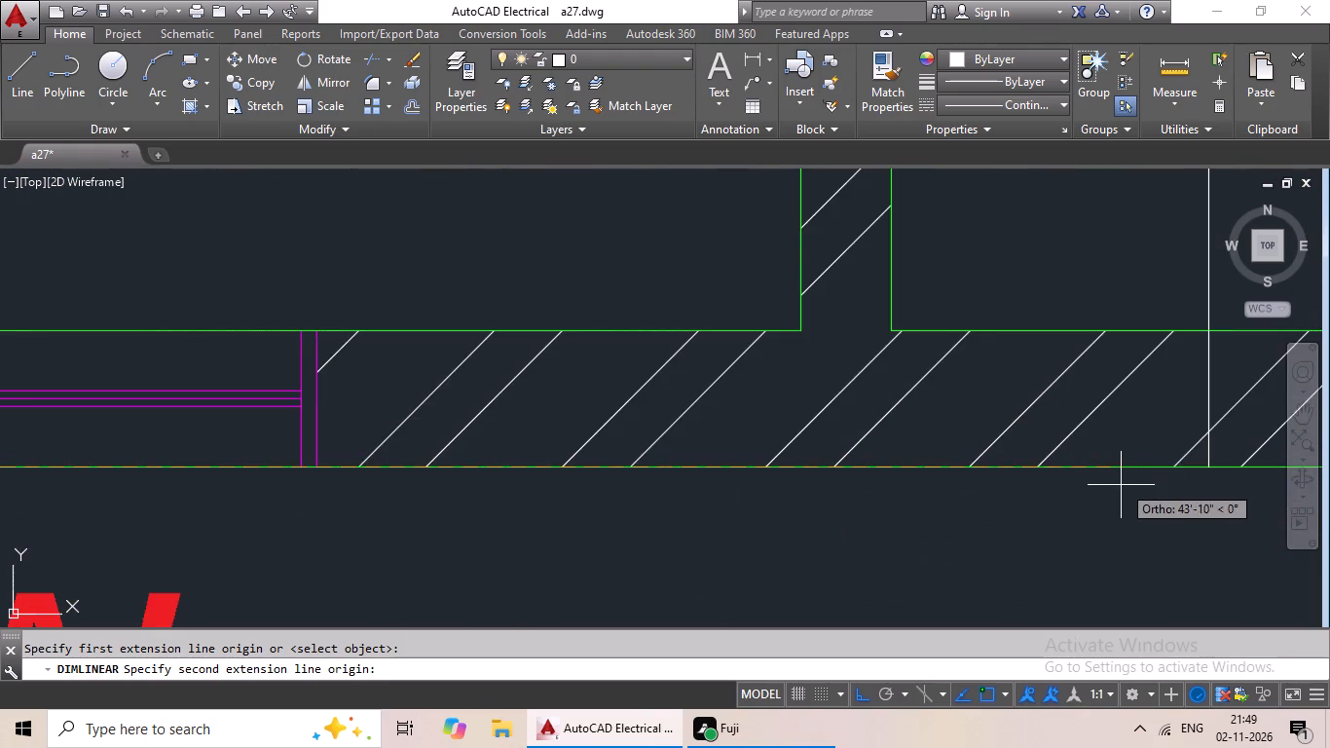
{"action": "left_click", "coordinate": [1206, 468]}
{"action": "scroll", "coordinate": [1219, 534], "scroll_direction": "down", "scroll_amount": 1}
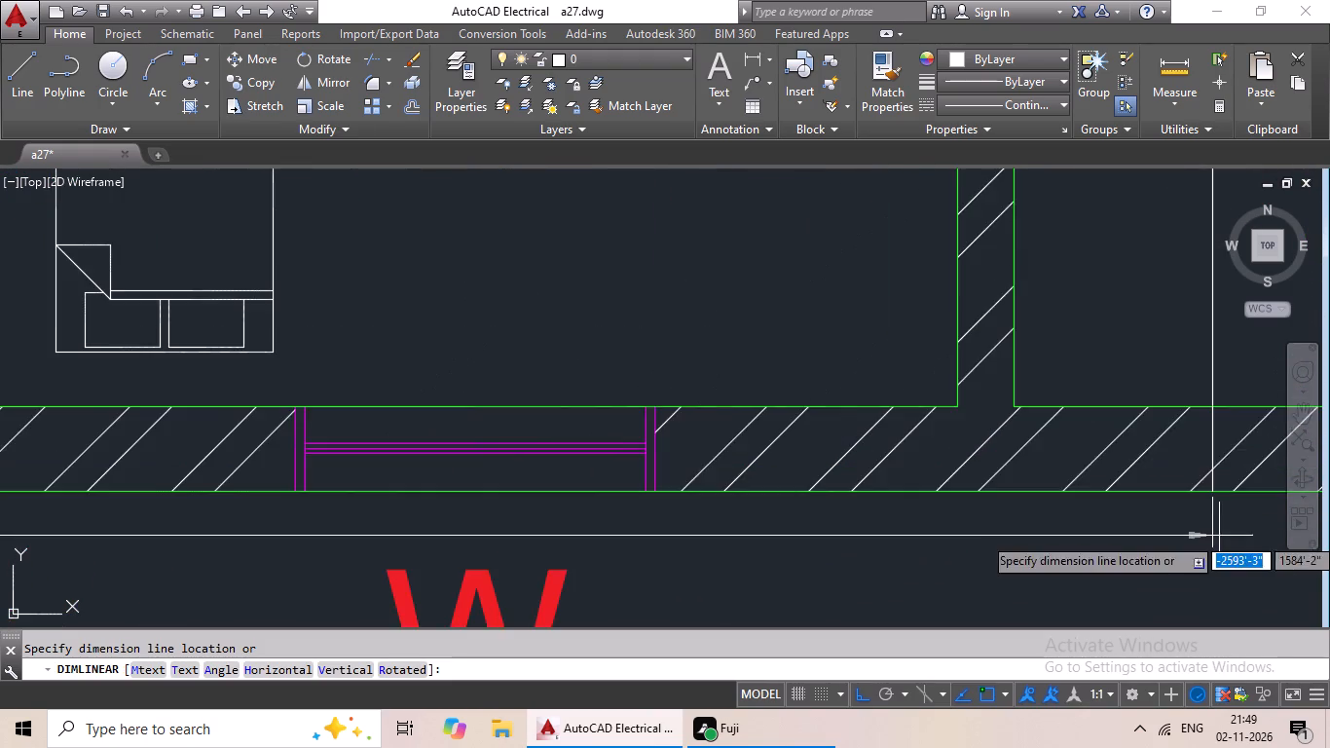
{"action": "middle_click_drag", "start_coordinate": [1219, 536], "coordinate": [1187, 366]}
{"action": "scroll", "coordinate": [1171, 465], "scroll_direction": "down", "scroll_amount": 2}
{"action": "middle_click_drag", "start_coordinate": [1173, 495], "coordinate": [1187, 388]}
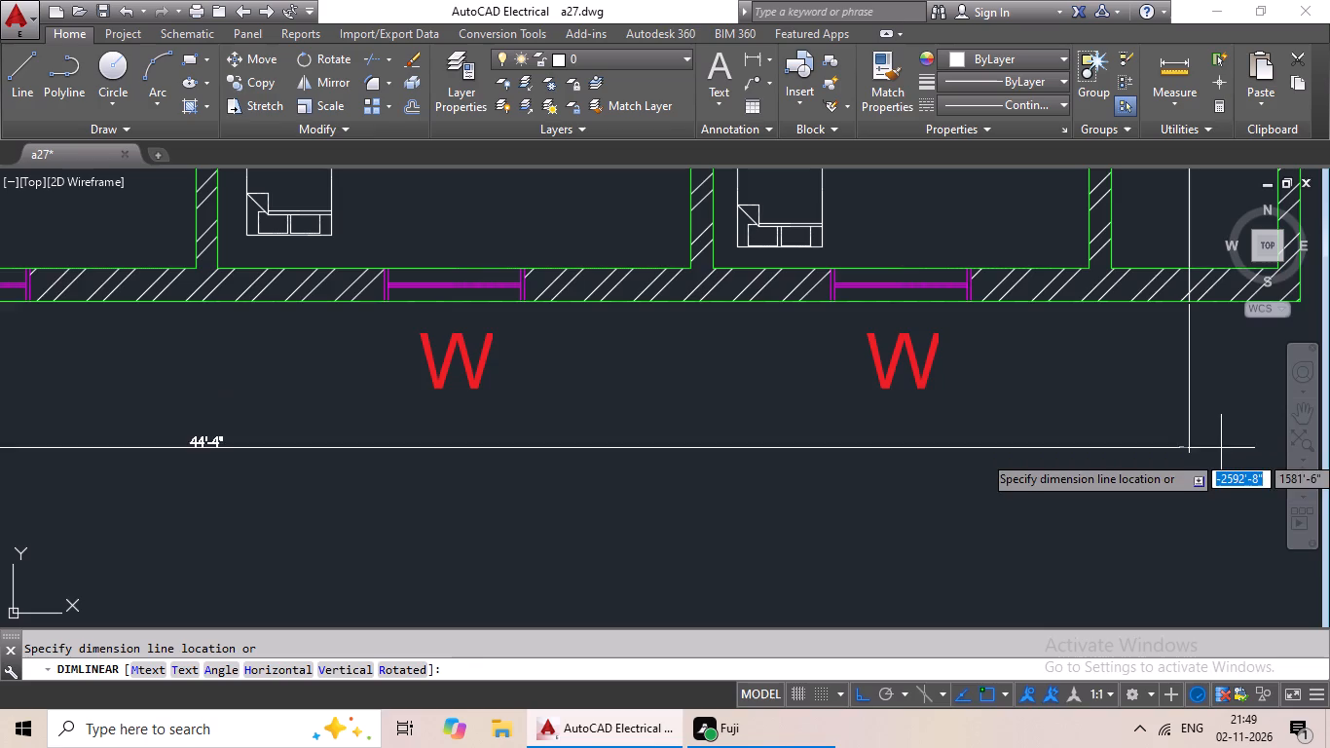
{"action": "scroll", "coordinate": [1233, 482], "scroll_direction": "up", "scroll_amount": 1}
{"action": "scroll", "coordinate": [1234, 484], "scroll_direction": "down", "scroll_amount": 1}
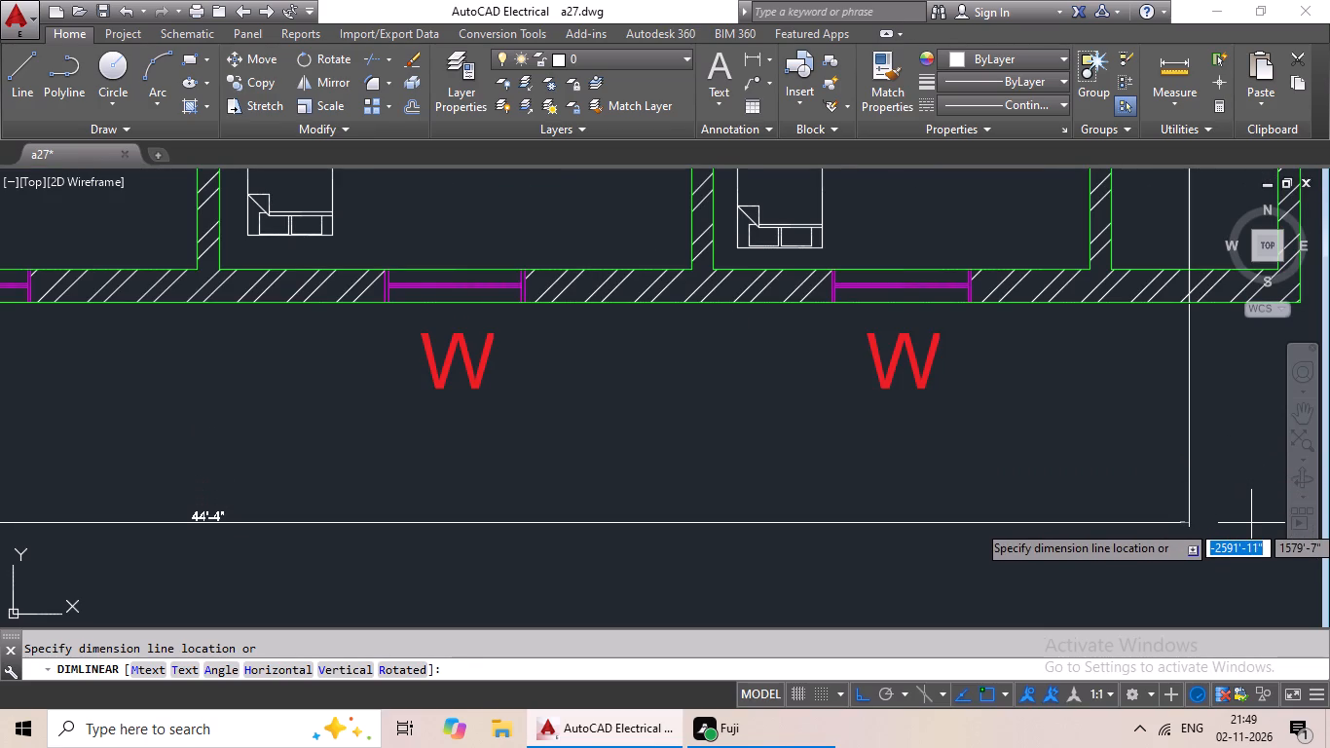
{"action": "left_click", "coordinate": [1255, 496]}
Delete the two vertical guide lines running through the side strips beside the lower M.BED rooms.
{"action": "scroll", "coordinate": [1278, 489], "scroll_direction": "down", "scroll_amount": 2}
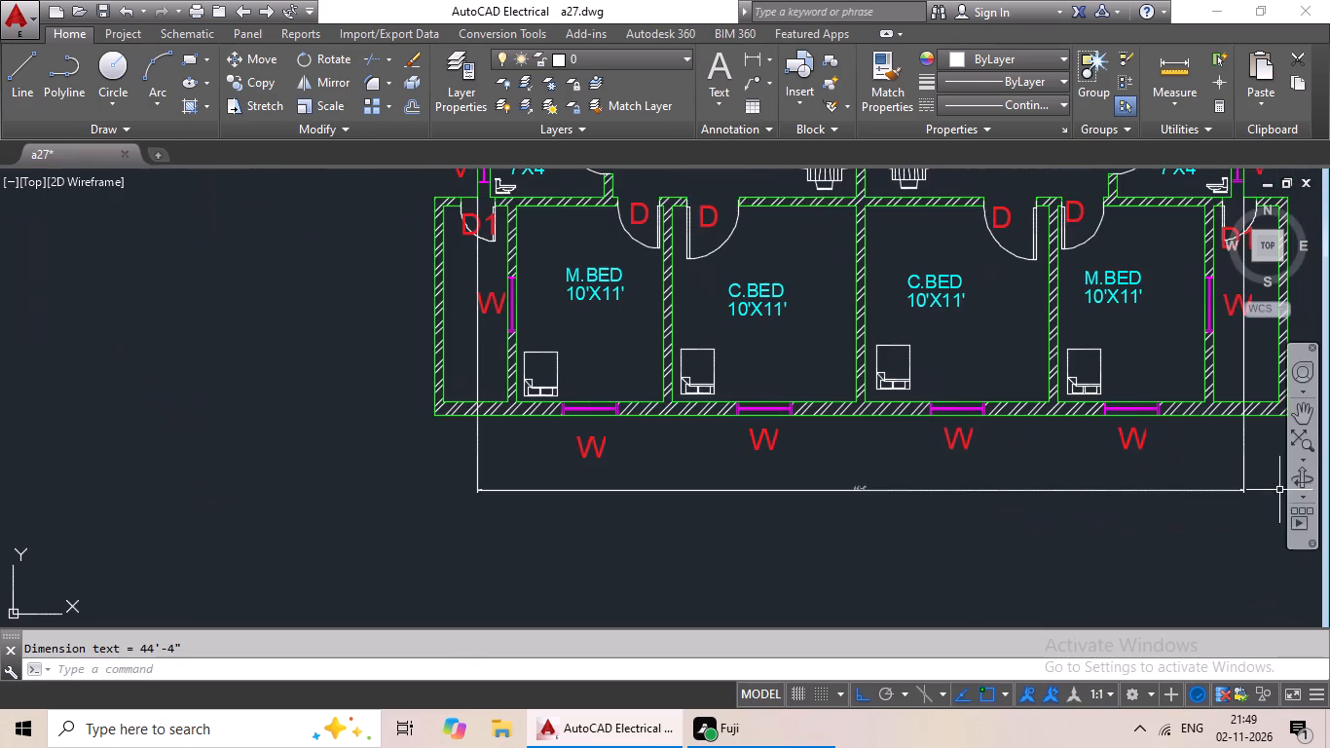
{"action": "middle_click_drag", "start_coordinate": [1212, 566], "coordinate": [969, 618]}
{"action": "scroll", "coordinate": [1017, 570], "scroll_direction": "down", "scroll_amount": 2}
{"action": "middle_click_drag", "start_coordinate": [1050, 543], "coordinate": [870, 604]}
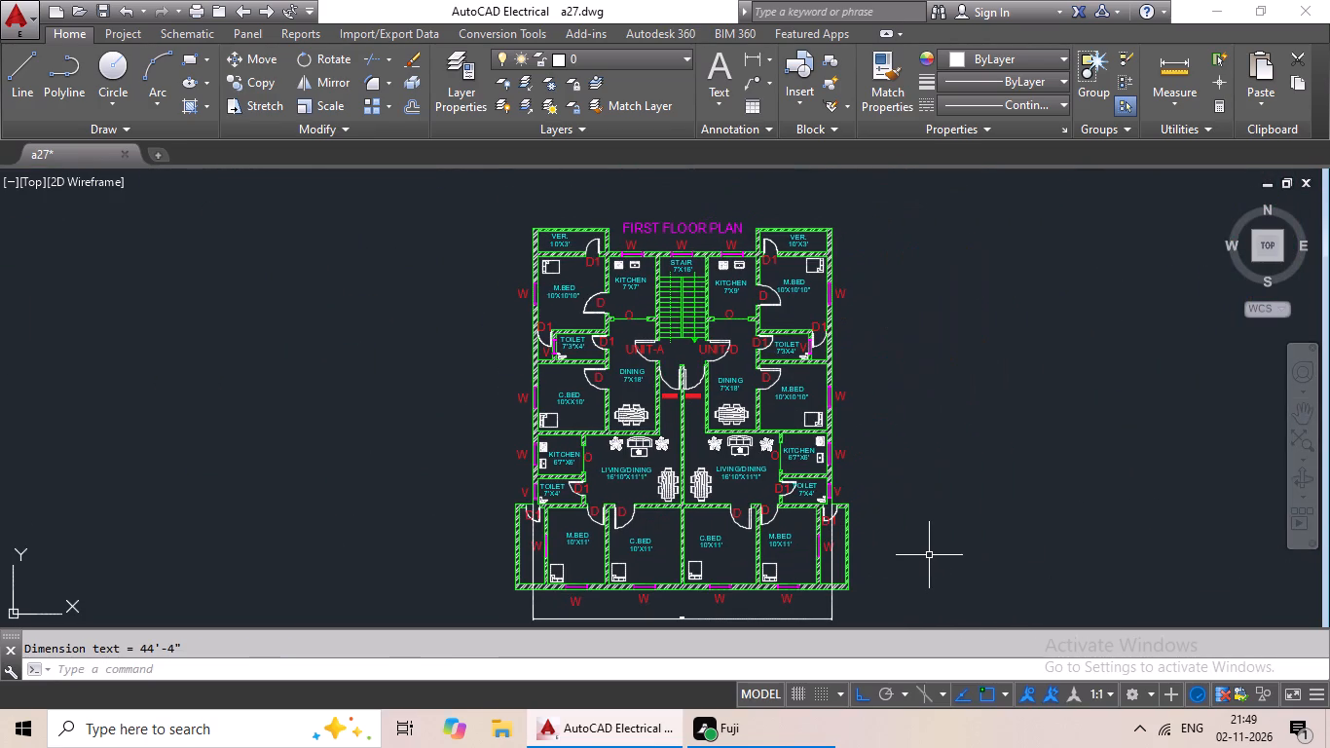
{"action": "scroll", "coordinate": [838, 562], "scroll_direction": "up", "scroll_amount": 3}
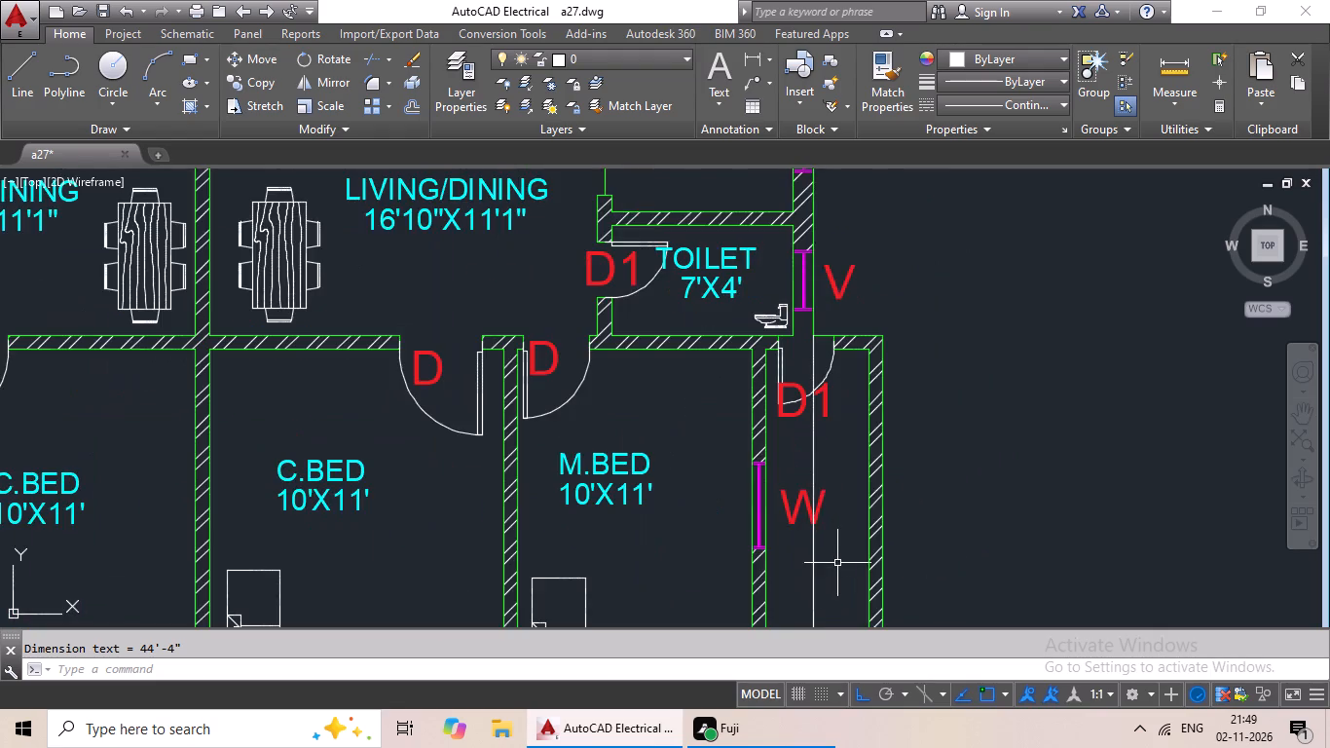
{"action": "middle_click_drag", "start_coordinate": [837, 563], "coordinate": [842, 430]}
{"action": "scroll", "coordinate": [842, 472], "scroll_direction": "down", "scroll_amount": 1}
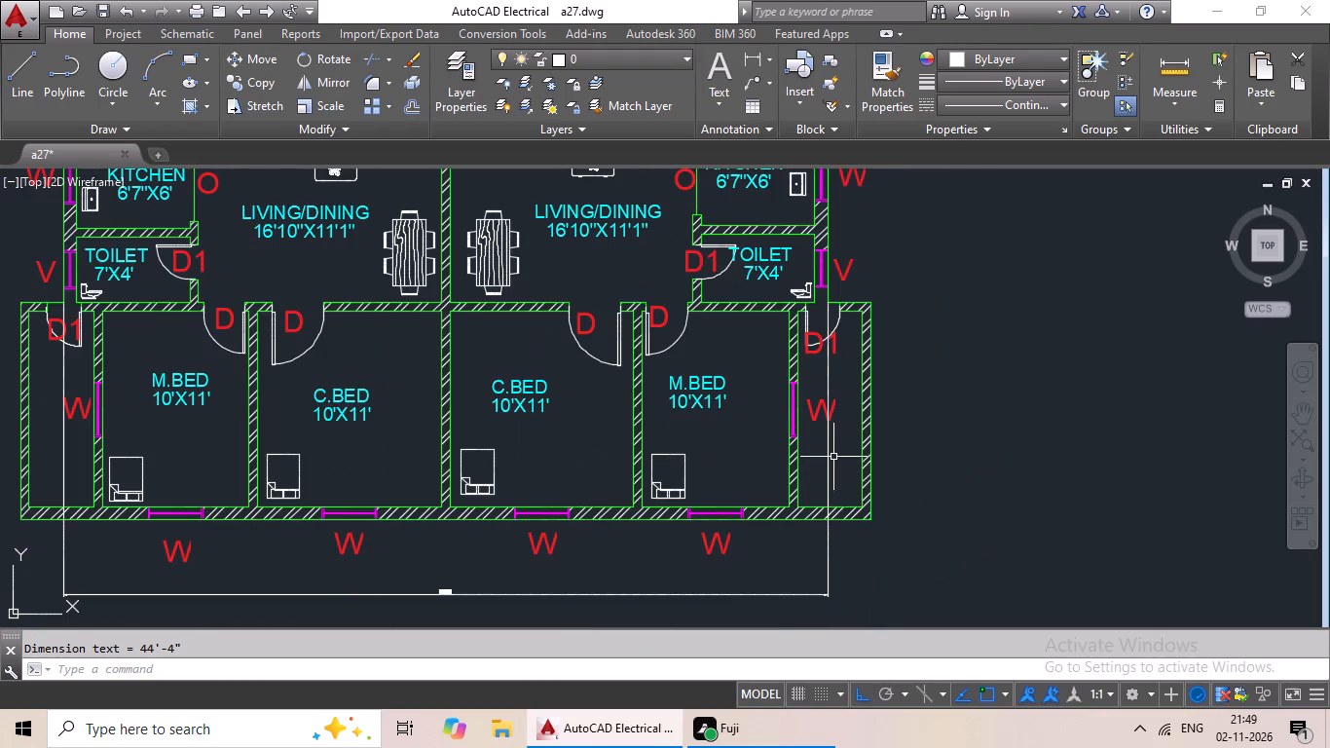
{"action": "left_click", "coordinate": [829, 452]}
{"action": "key", "text": "Delete"}
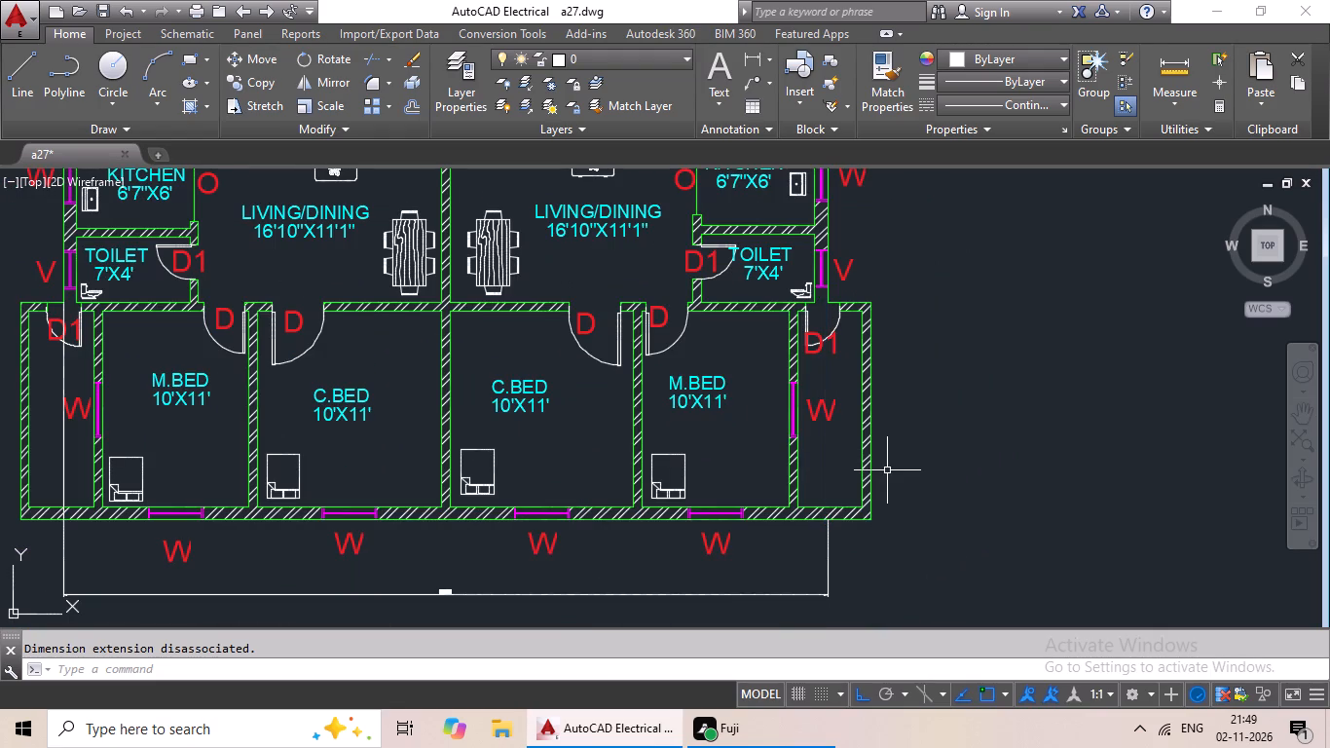
{"action": "middle_click_drag", "start_coordinate": [793, 478], "coordinate": [1005, 427]}
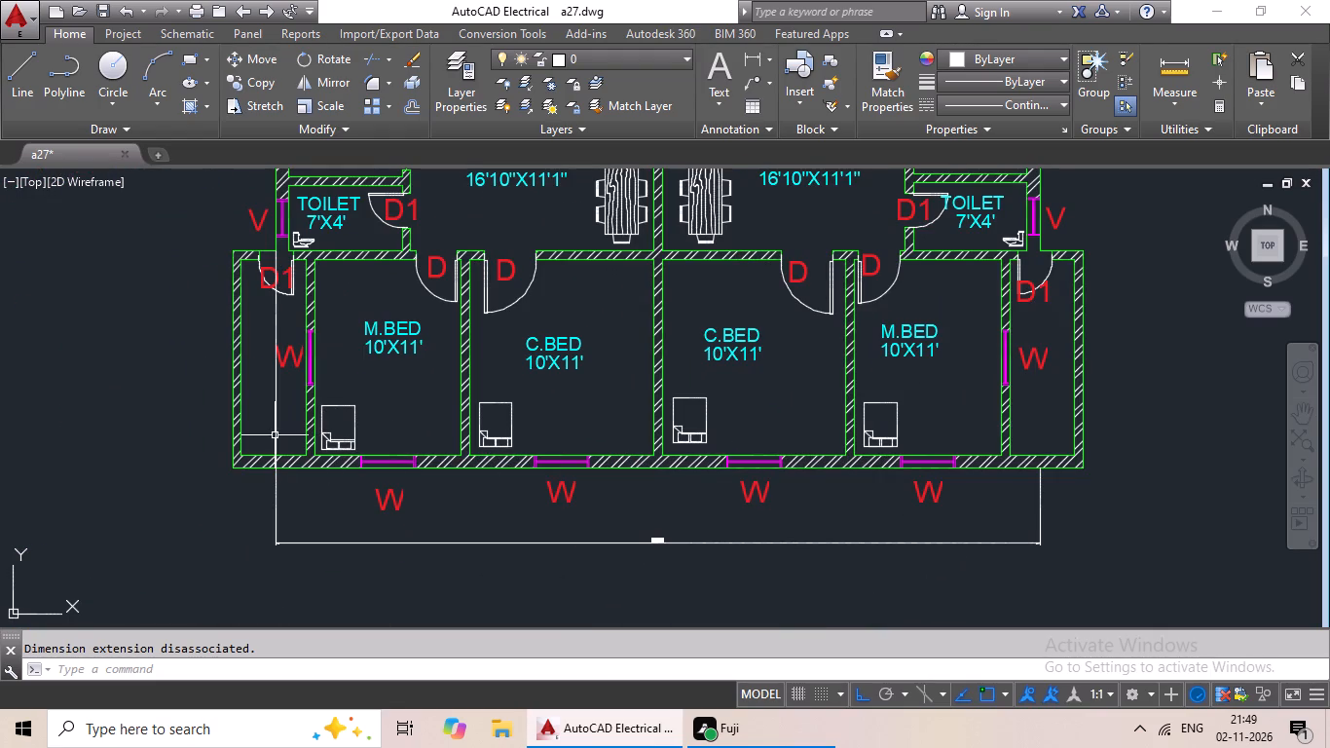
{"action": "left_click", "coordinate": [275, 434]}
{"action": "key", "text": "Delete"}
Add a vertical linear dimension outside the right wall, from the upper M.BED's top wall level to the bottom wall's outer edge.
{"action": "scroll", "coordinate": [340, 449], "scroll_direction": "down", "scroll_amount": 4}
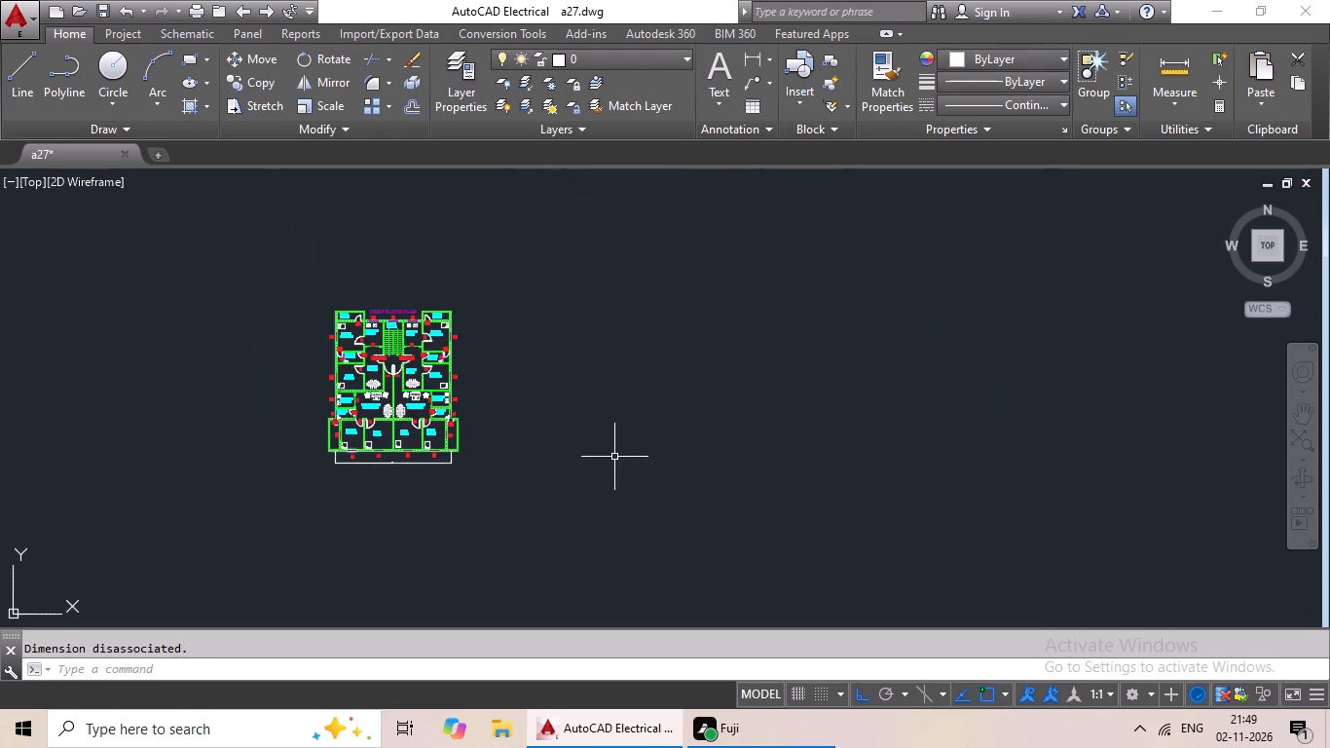
{"action": "middle_click_drag", "start_coordinate": [616, 457], "coordinate": [586, 495]}
{"action": "scroll", "coordinate": [424, 444], "scroll_direction": "up", "scroll_amount": 2}
{"action": "middle_click_drag", "start_coordinate": [513, 430], "coordinate": [598, 436]}
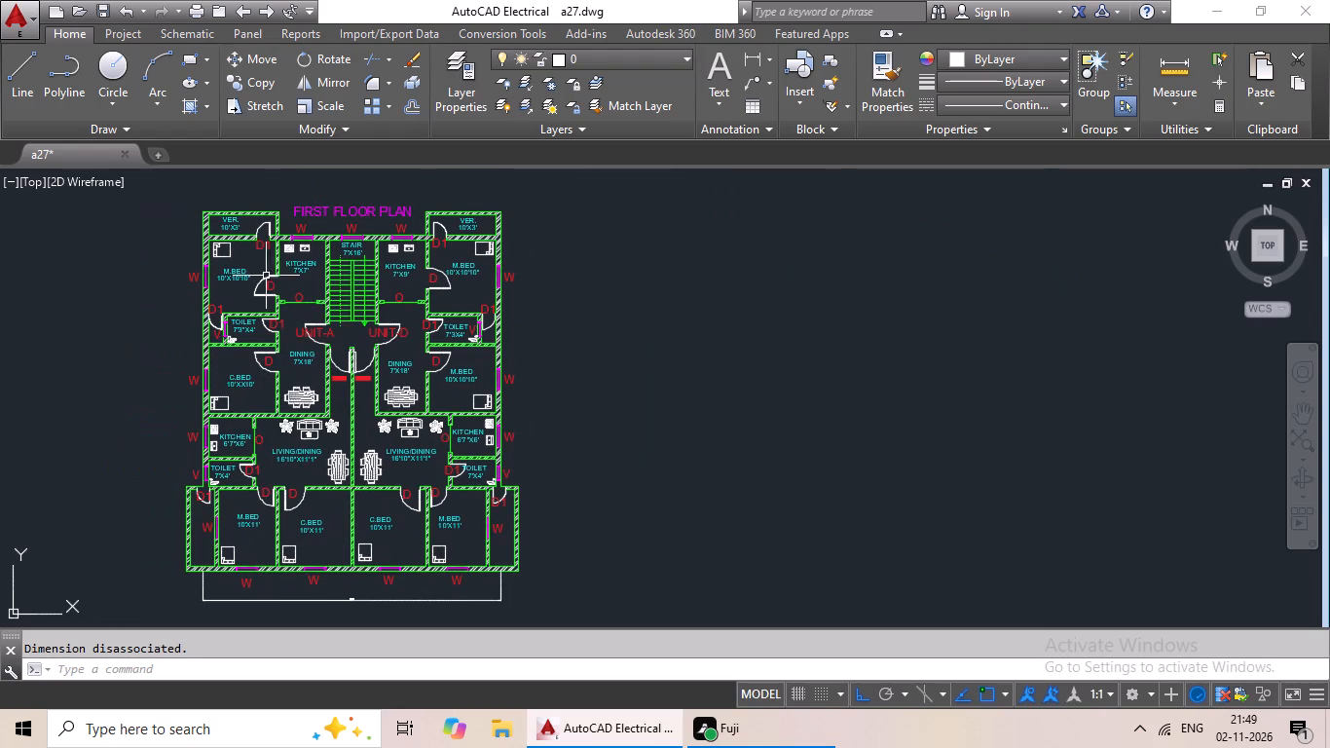
{"action": "left_click", "coordinate": [754, 56]}
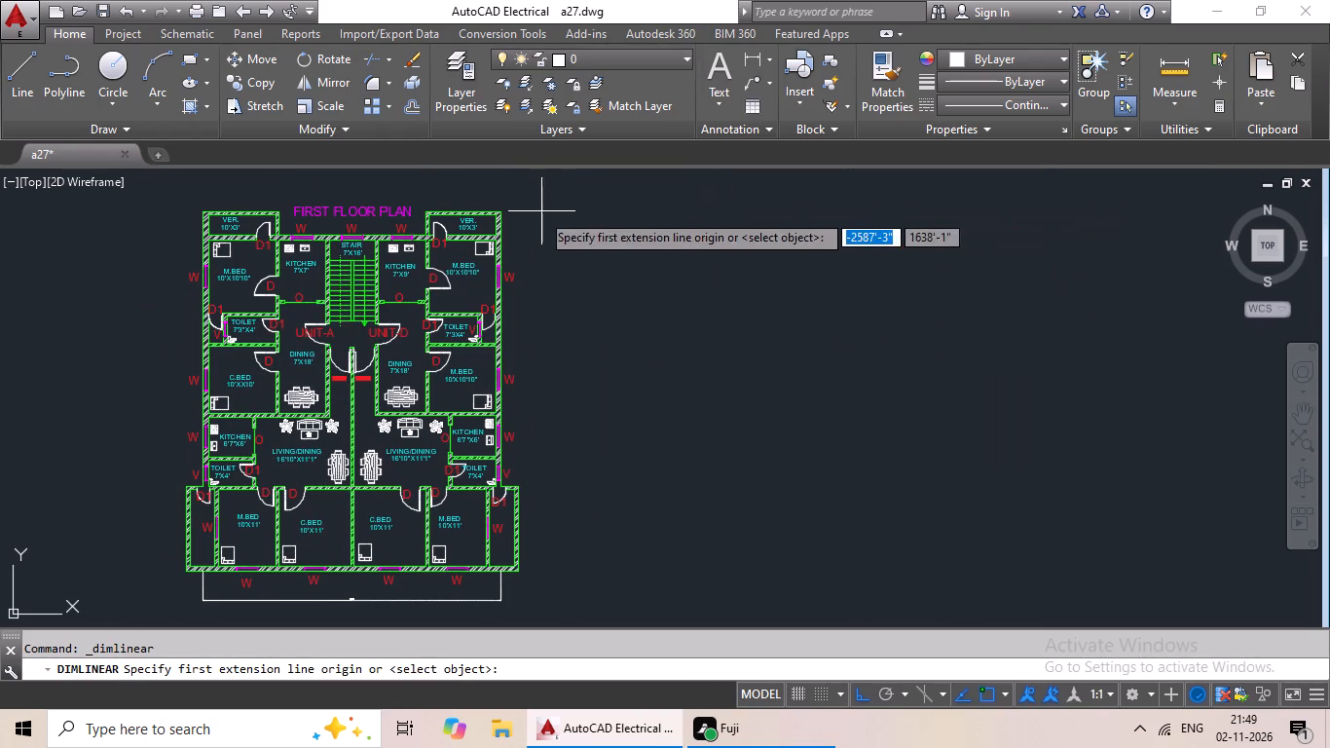
{"action": "scroll", "coordinate": [491, 206], "scroll_direction": "up", "scroll_amount": 2}
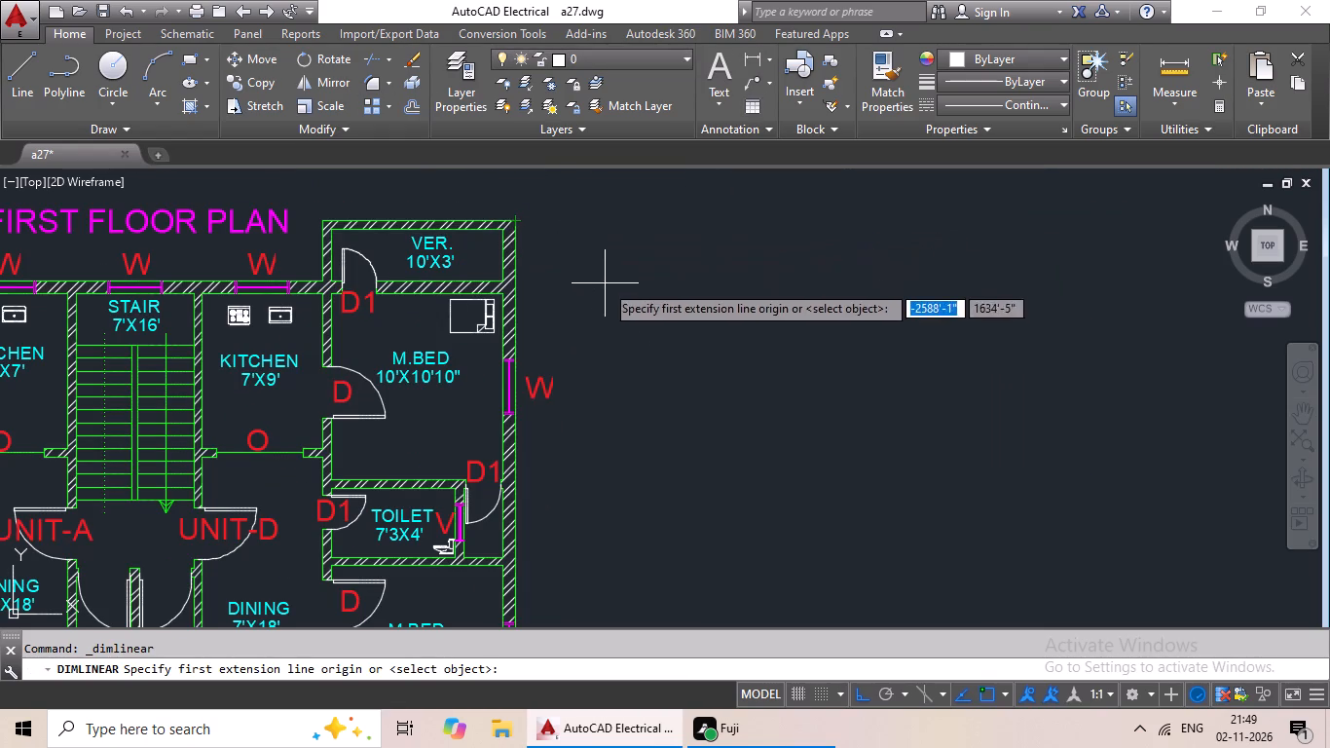
{"action": "middle_click_drag", "start_coordinate": [607, 279], "coordinate": [645, 189]}
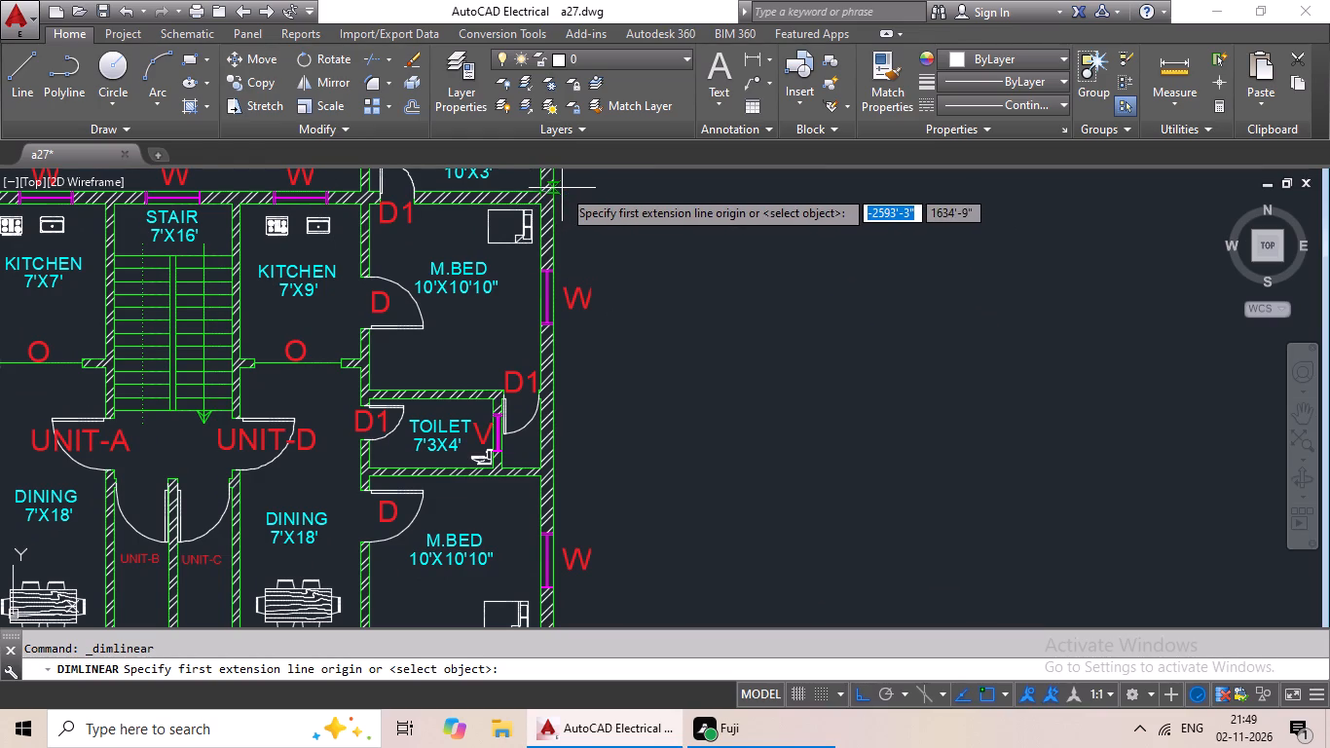
{"action": "scroll", "coordinate": [541, 191], "scroll_direction": "up", "scroll_amount": 3}
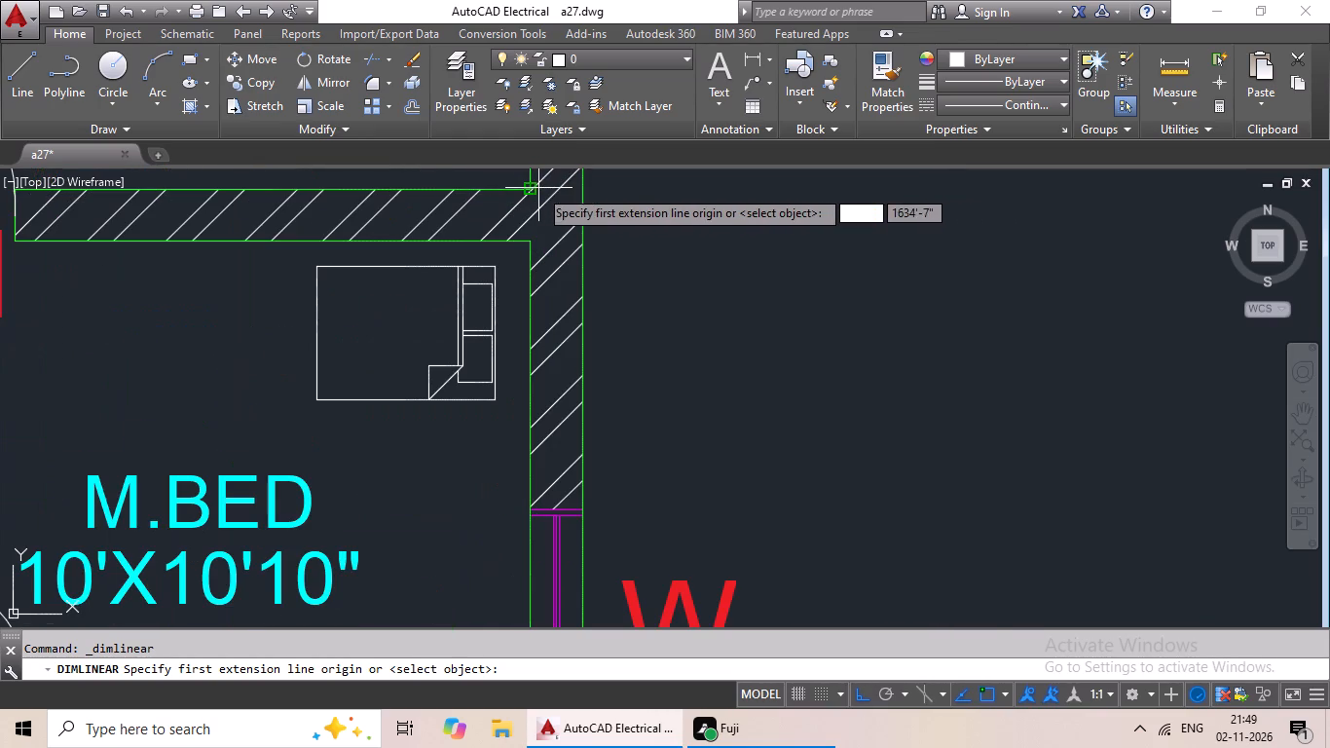
{"action": "left_click", "coordinate": [581, 188]}
{"action": "scroll", "coordinate": [615, 323], "scroll_direction": "down", "scroll_amount": 1}
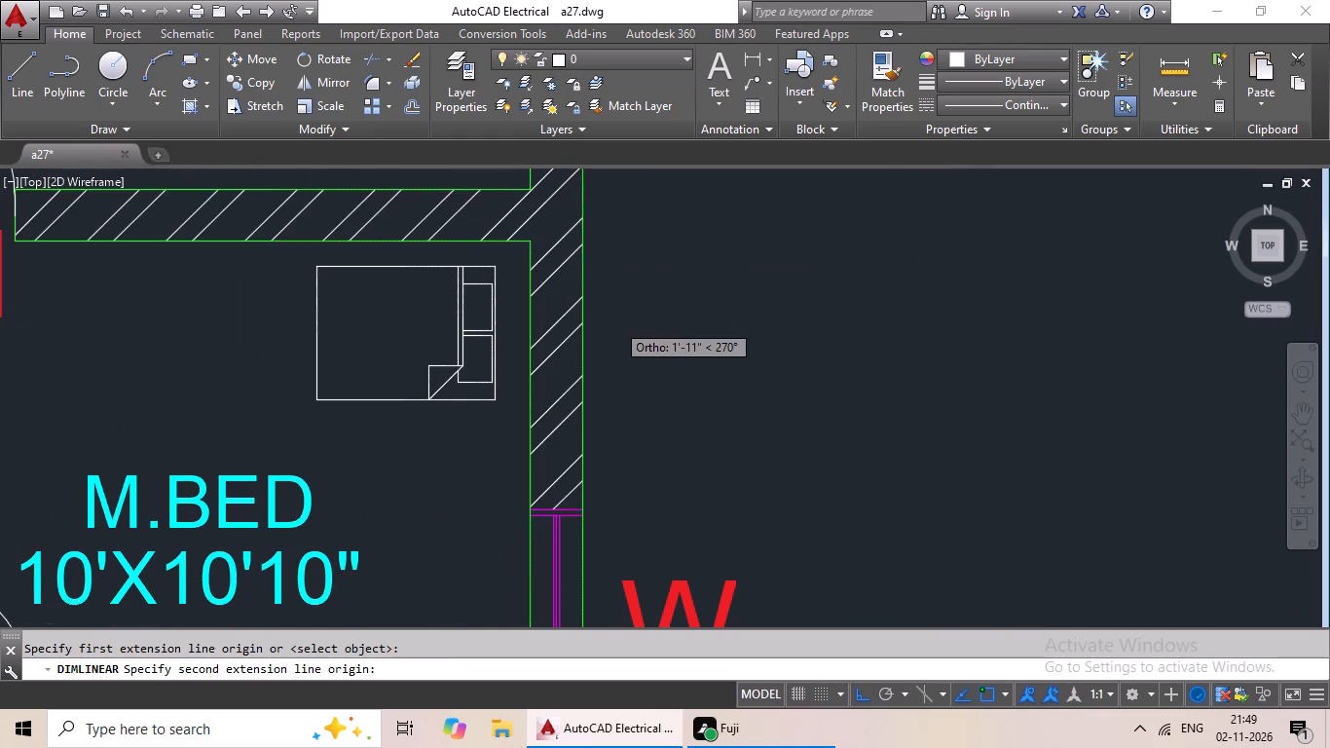
{"action": "middle_click_drag", "start_coordinate": [615, 324], "coordinate": [619, 130]}
{"action": "scroll", "coordinate": [644, 316], "scroll_direction": "down", "scroll_amount": 3}
{"action": "middle_click_drag", "start_coordinate": [647, 389], "coordinate": [628, 248]}
{"action": "middle_click_drag", "start_coordinate": [643, 366], "coordinate": [595, 209]}
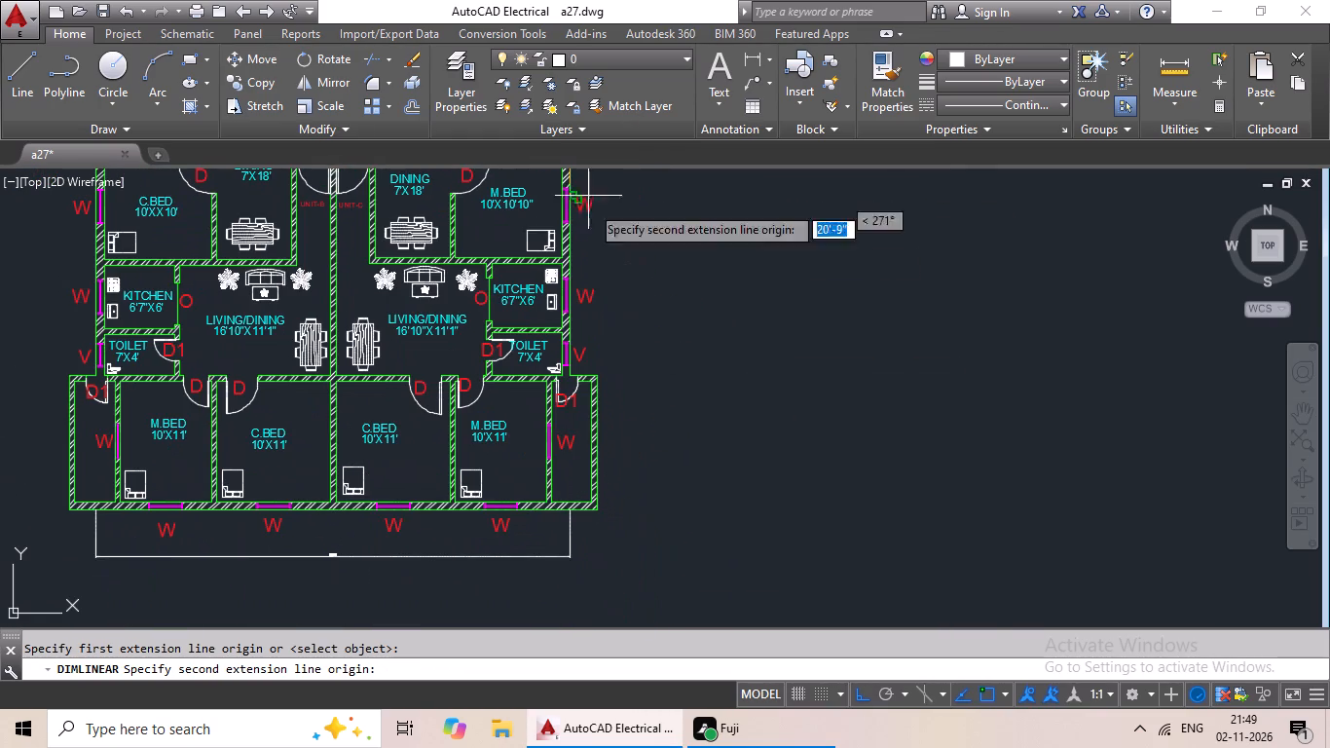
{"action": "left_click", "coordinate": [571, 516]}
{"action": "scroll", "coordinate": [707, 515], "scroll_direction": "down", "scroll_amount": 3}
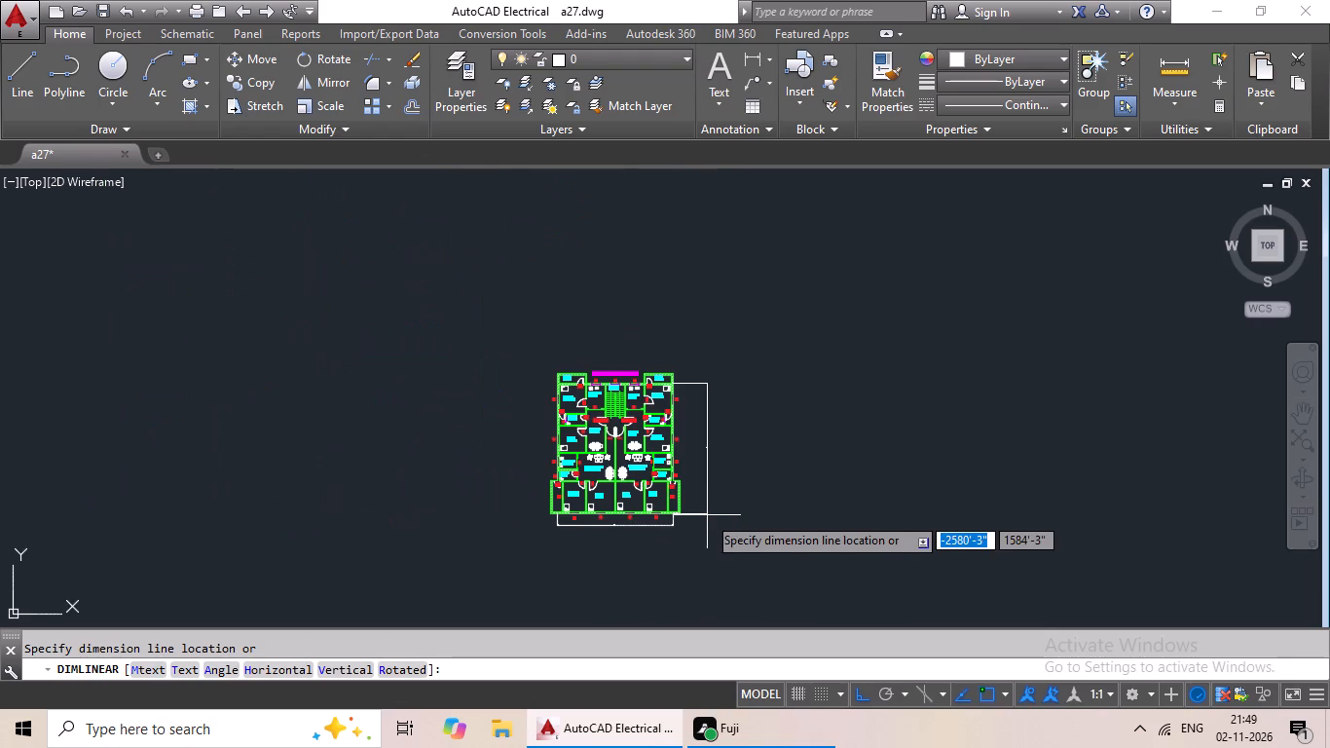
{"action": "left_click", "coordinate": [694, 514]}
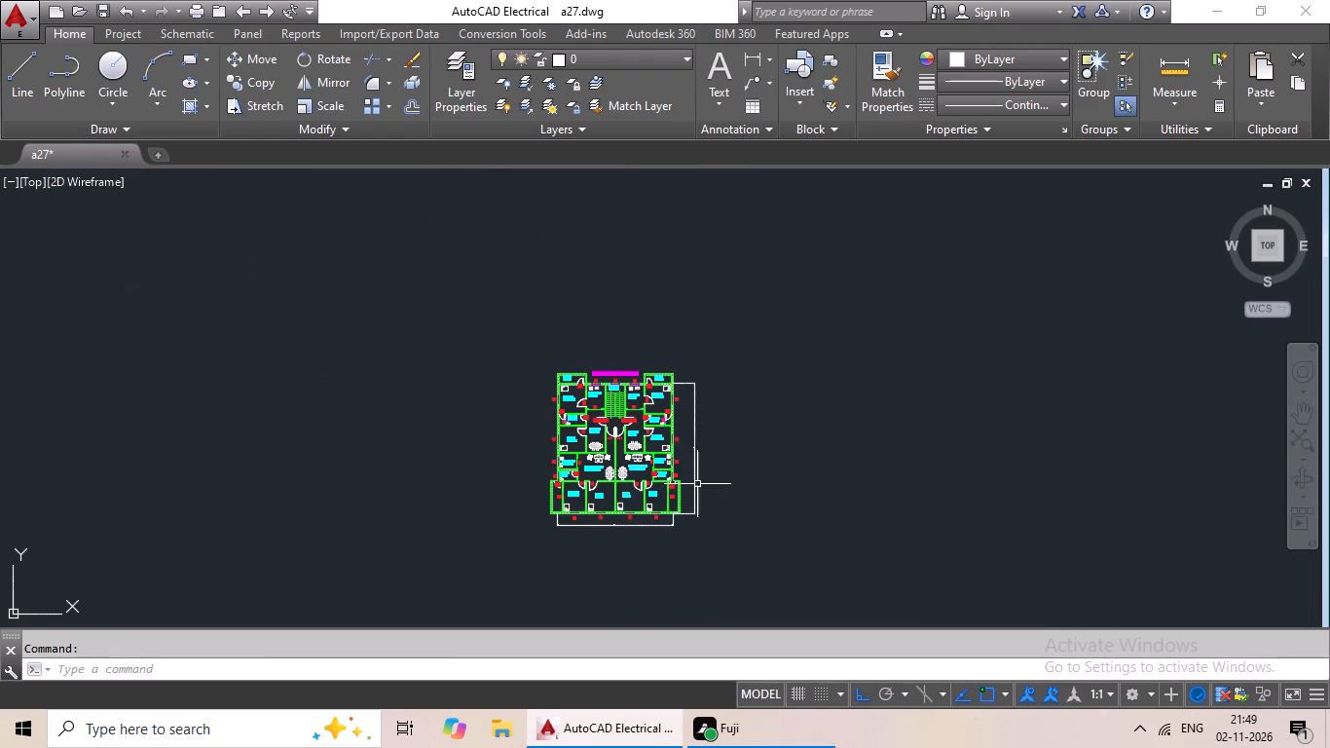
Change the colour of both the vertical and horizontal overall dimensions to orange 242,103,34.
{"action": "scroll", "coordinate": [690, 463], "scroll_direction": "up", "scroll_amount": 4}
{"action": "scroll", "coordinate": [721, 369], "scroll_direction": "up", "scroll_amount": 3}
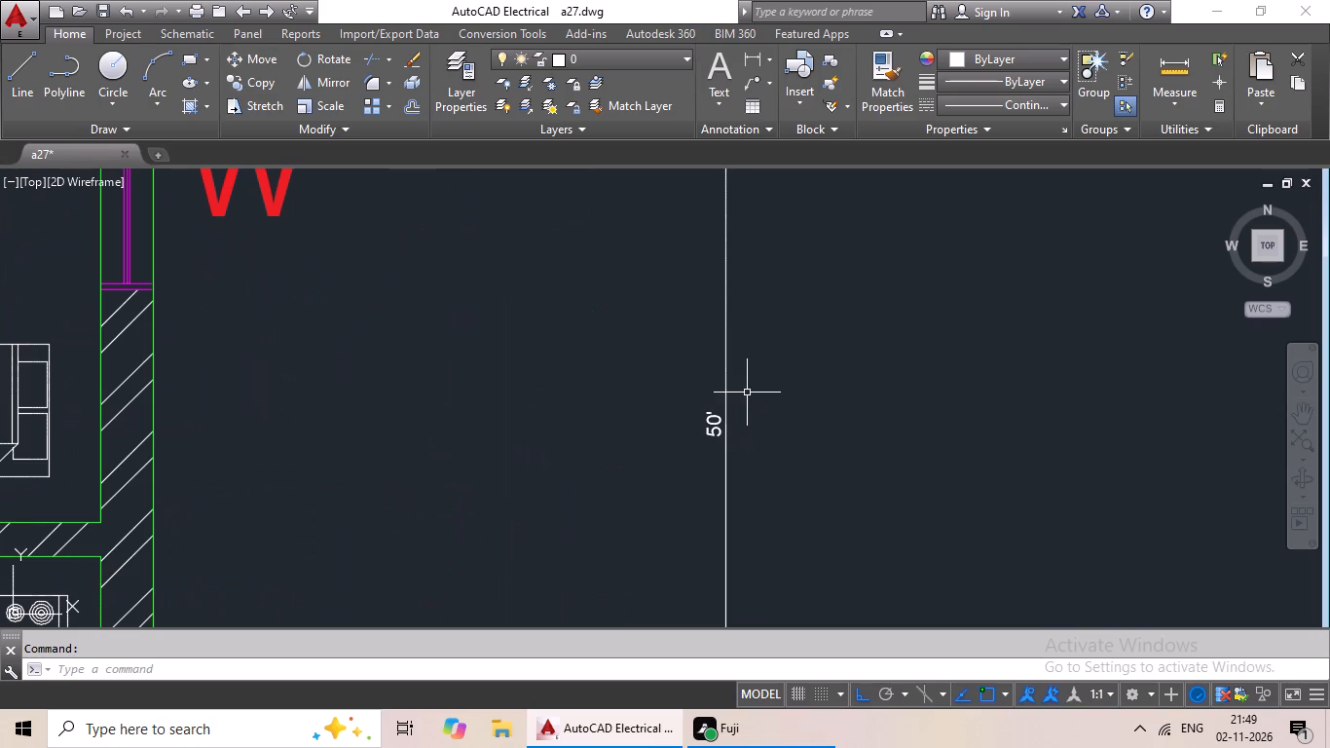
{"action": "left_click", "coordinate": [726, 342]}
{"action": "scroll", "coordinate": [753, 345], "scroll_direction": "down", "scroll_amount": 4}
{"action": "middle_click_drag", "start_coordinate": [761, 459], "coordinate": [750, 303]}
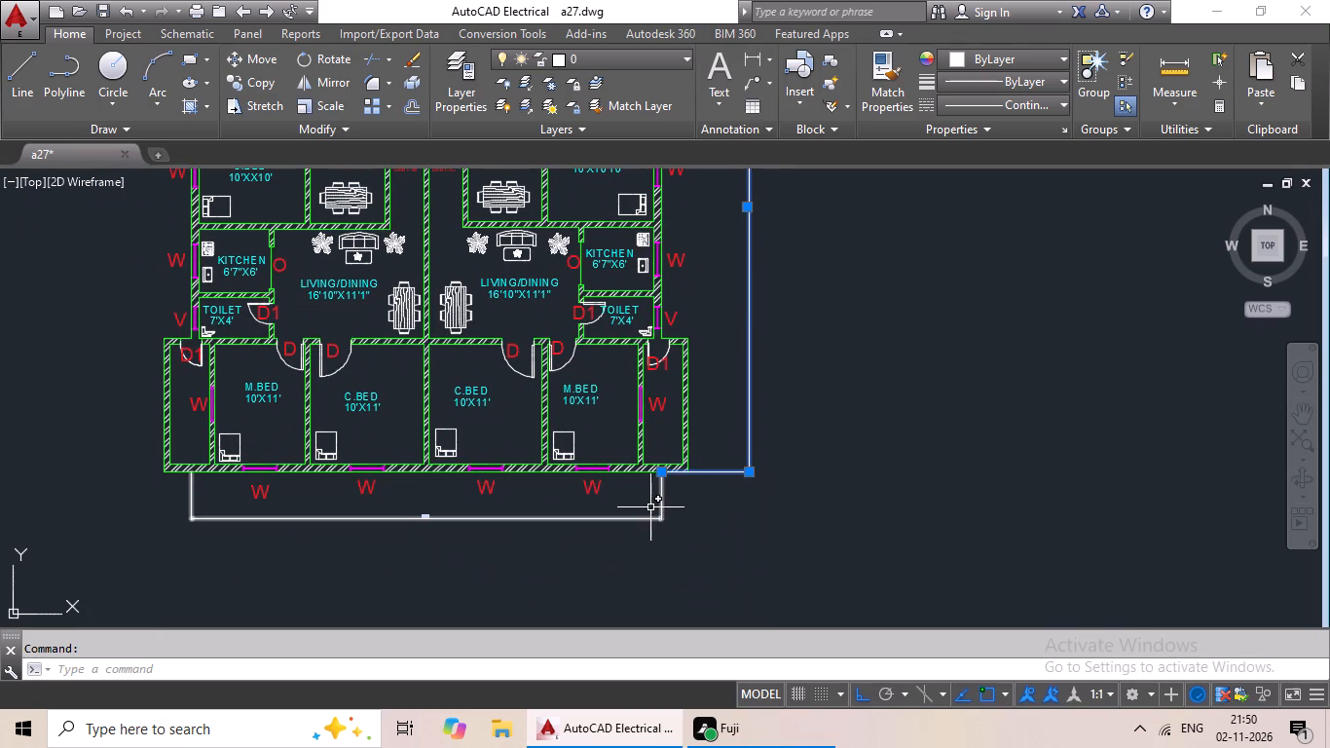
{"action": "left_click", "coordinate": [641, 517]}
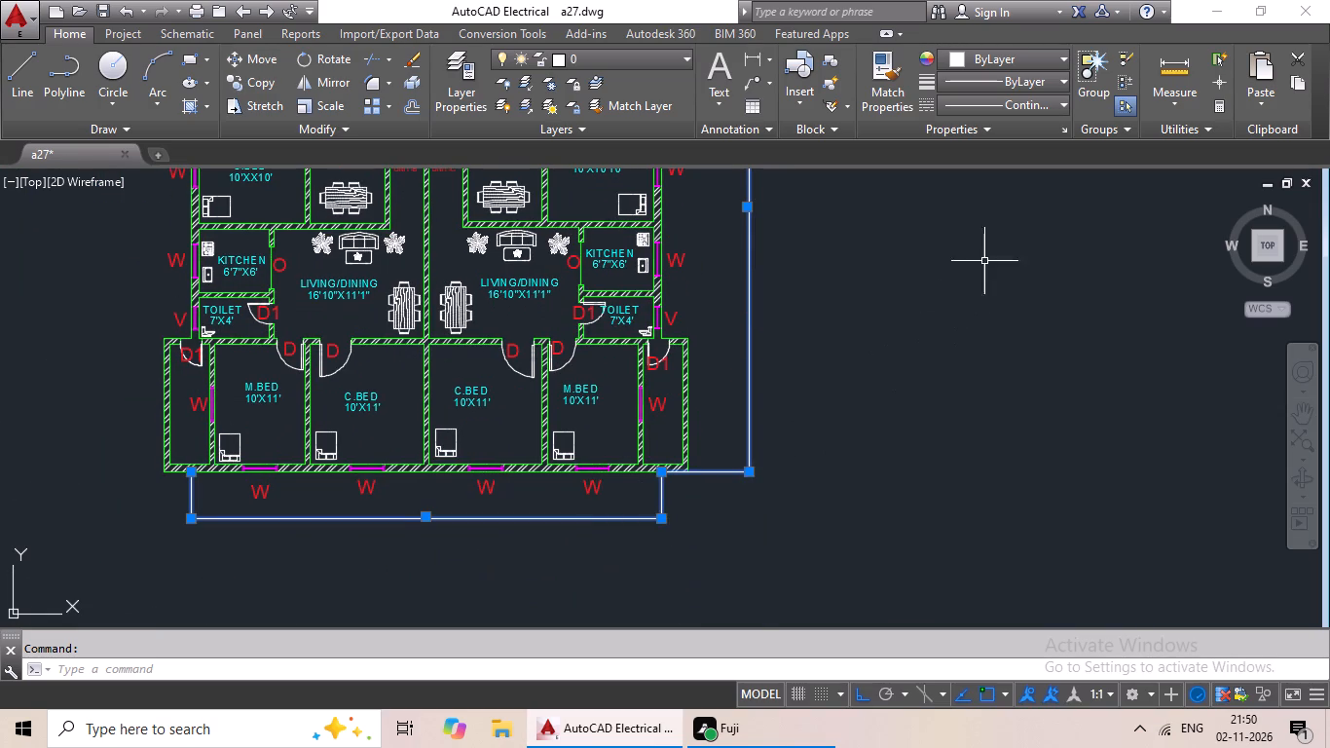
{"action": "left_click", "coordinate": [1065, 56]}
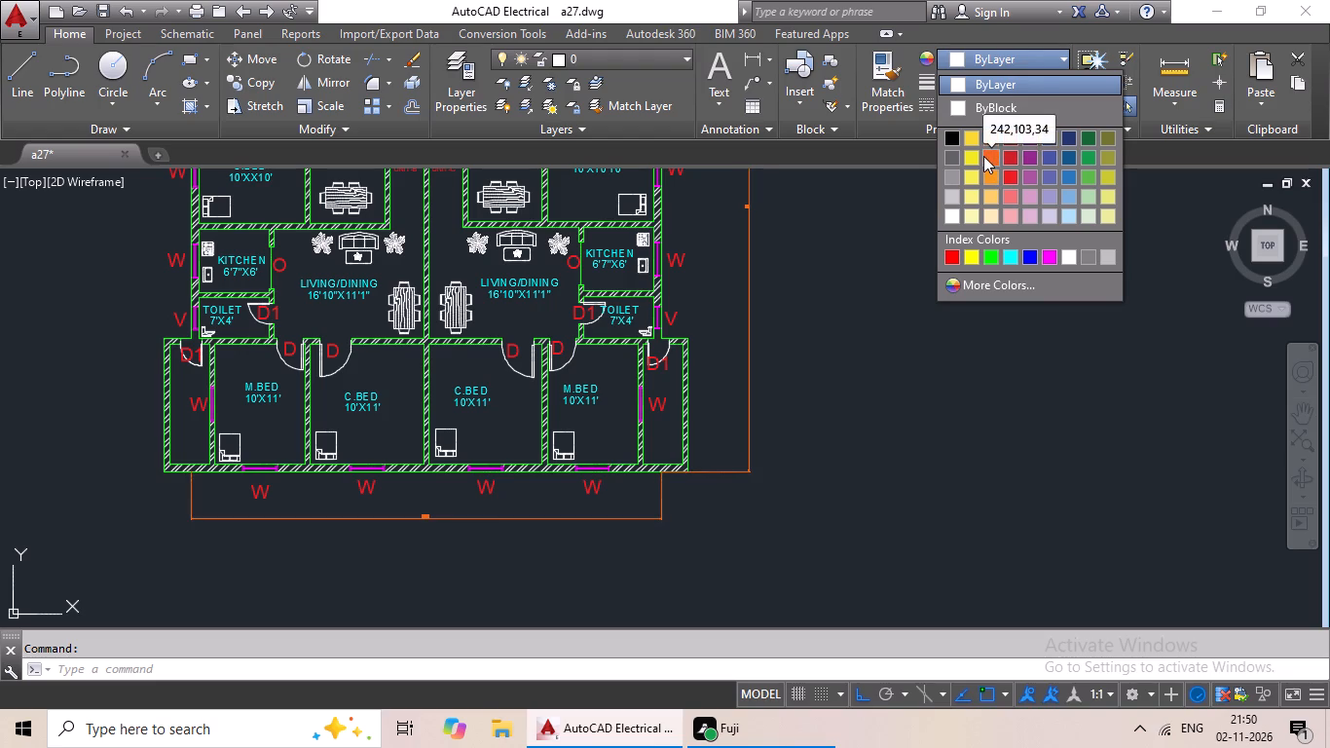
{"action": "left_click", "coordinate": [983, 156]}
{"action": "key", "text": "Escape"}
Set the text height of the horizontal dimension below the plan to 1'-4".
{"action": "scroll", "coordinate": [445, 508], "scroll_direction": "up", "scroll_amount": 3}
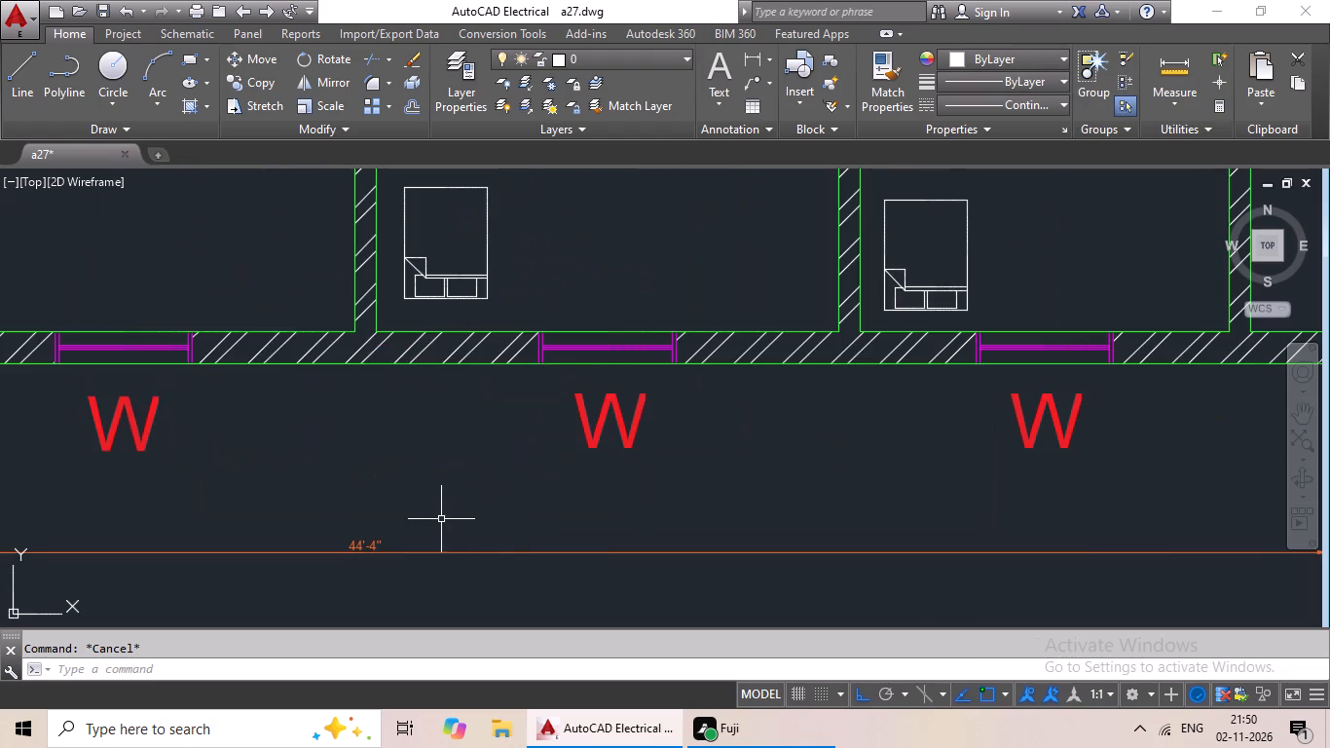
{"action": "scroll", "coordinate": [337, 549], "scroll_direction": "up", "scroll_amount": 4}
{"action": "middle_click_drag", "start_coordinate": [380, 565], "coordinate": [472, 474]}
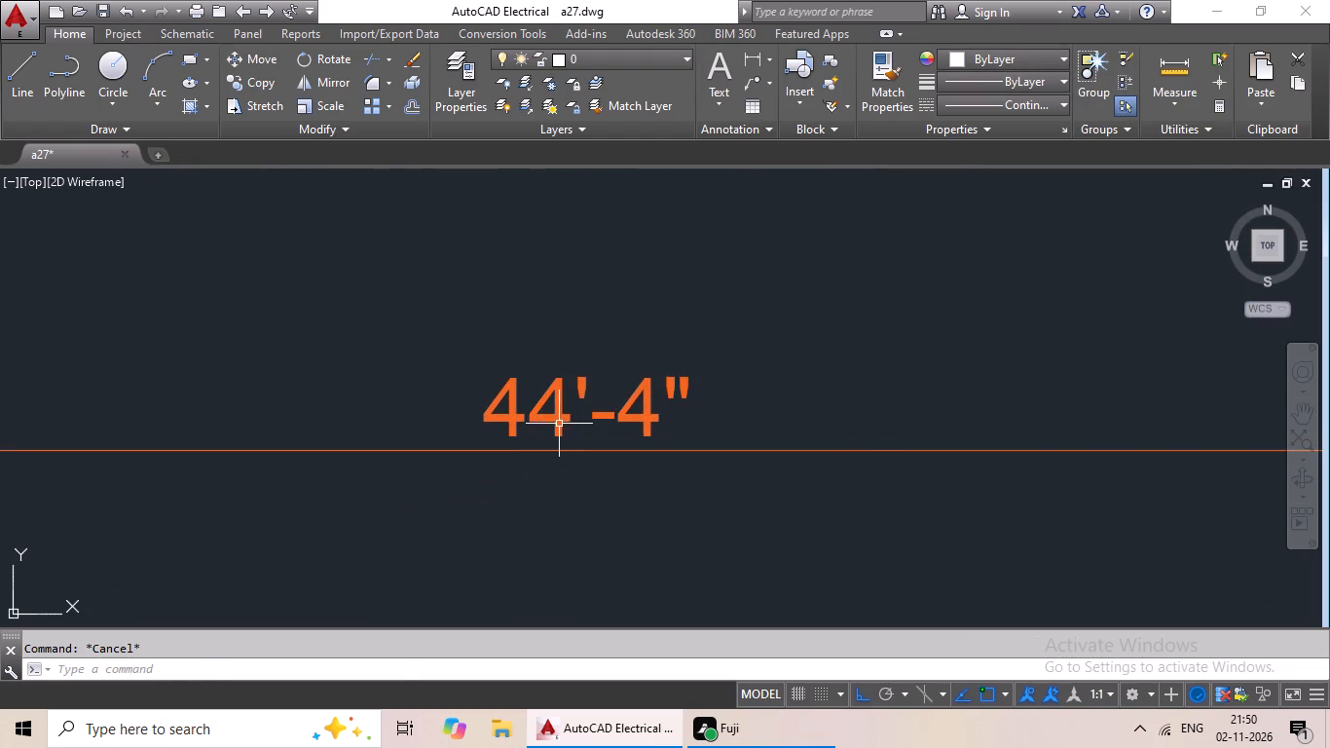
{"action": "double_click", "coordinate": [559, 424]}
{"action": "double_click", "coordinate": [546, 427]}
{"action": "double_click", "coordinate": [528, 438]}
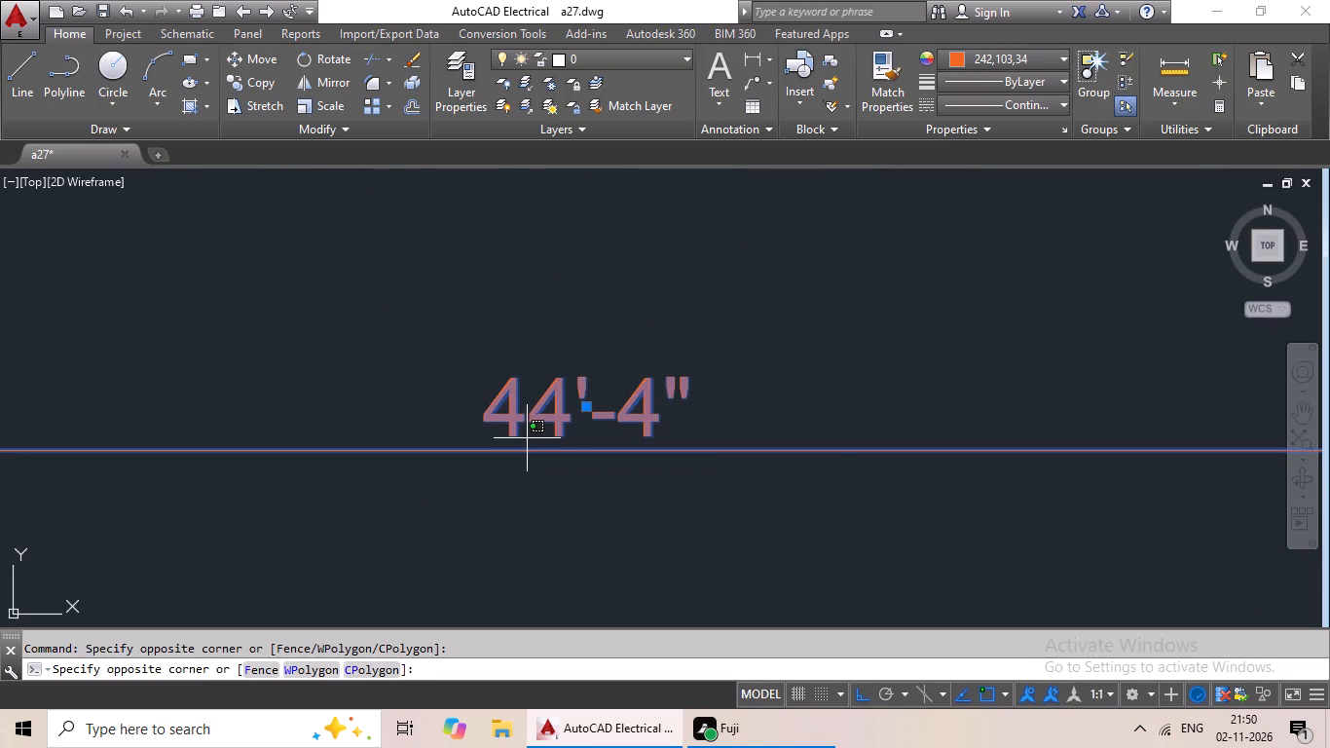
{"action": "double_click", "coordinate": [499, 435]}
{"action": "key", "text": "Escape"}
{"action": "triple_click", "coordinate": [507, 418]}
{"action": "left_click", "coordinate": [507, 418]}
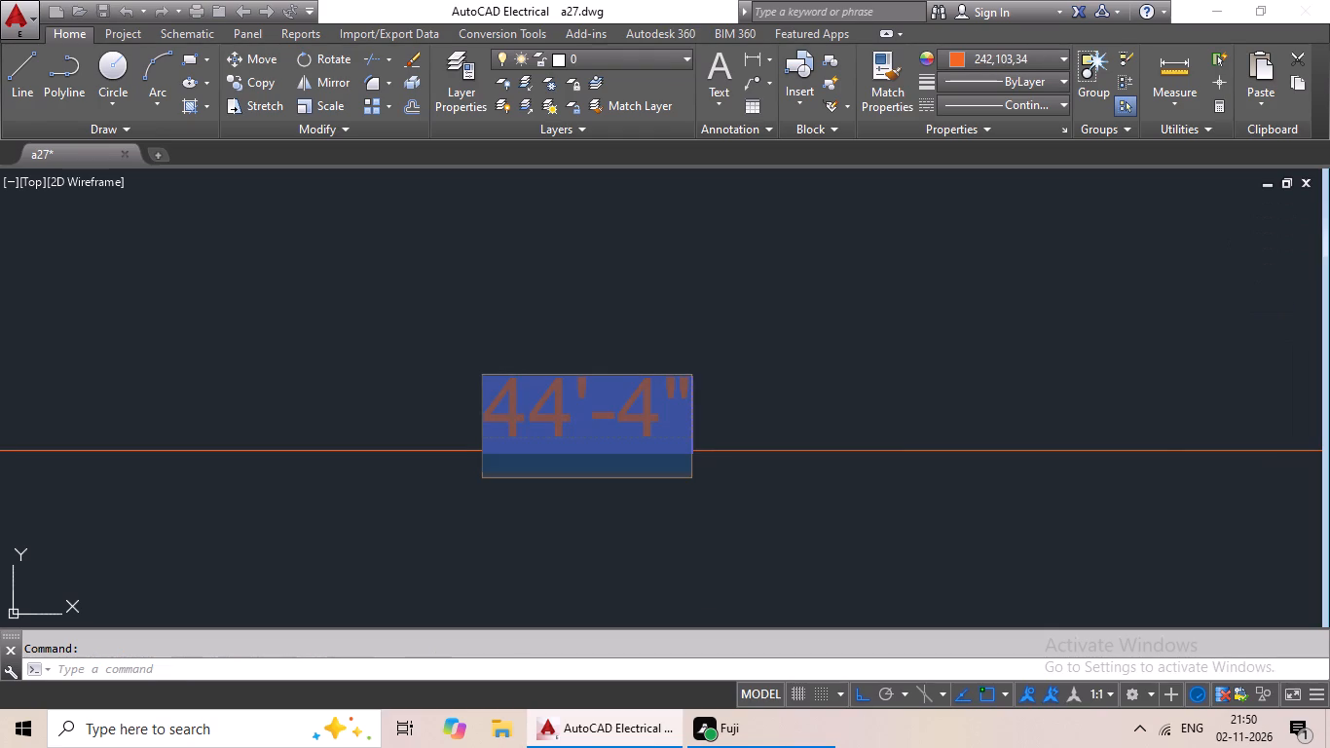
{"action": "left_click", "coordinate": [273, 81]}
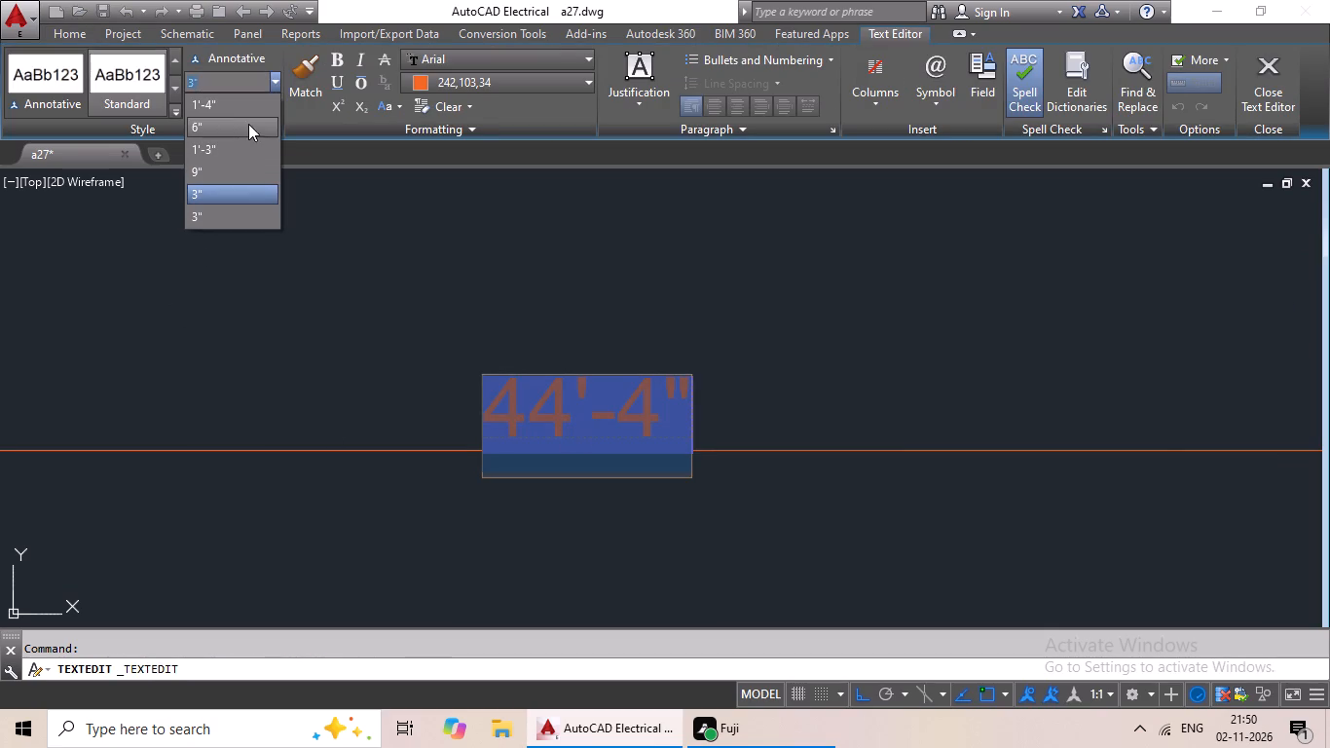
{"action": "left_click", "coordinate": [226, 103]}
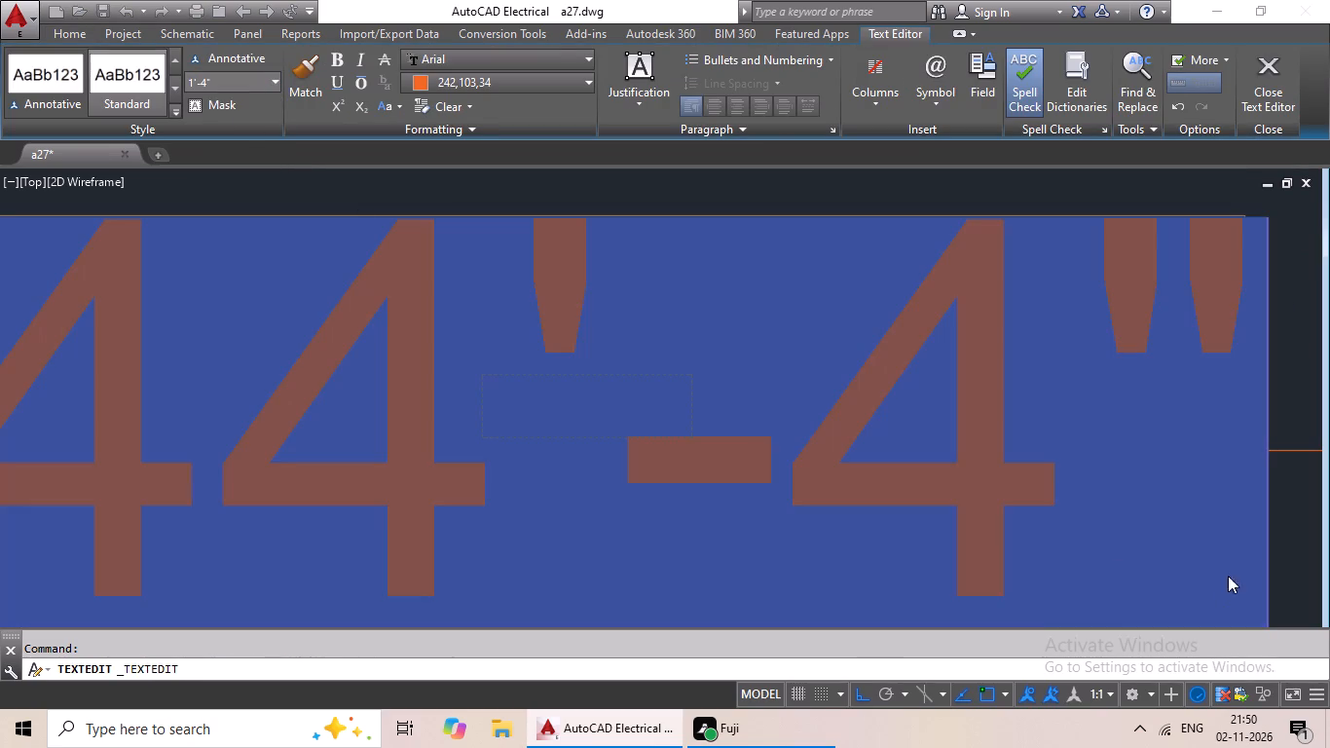
{"action": "left_click", "coordinate": [1276, 499]}
Set the text height of the vertical overall dimension outside the plan's right wall to 1'-4".
{"action": "scroll", "coordinate": [1275, 501], "scroll_direction": "down", "scroll_amount": 2}
{"action": "scroll", "coordinate": [1202, 541], "scroll_direction": "down", "scroll_amount": 2}
{"action": "middle_click_drag", "start_coordinate": [1172, 549], "coordinate": [1149, 558]}
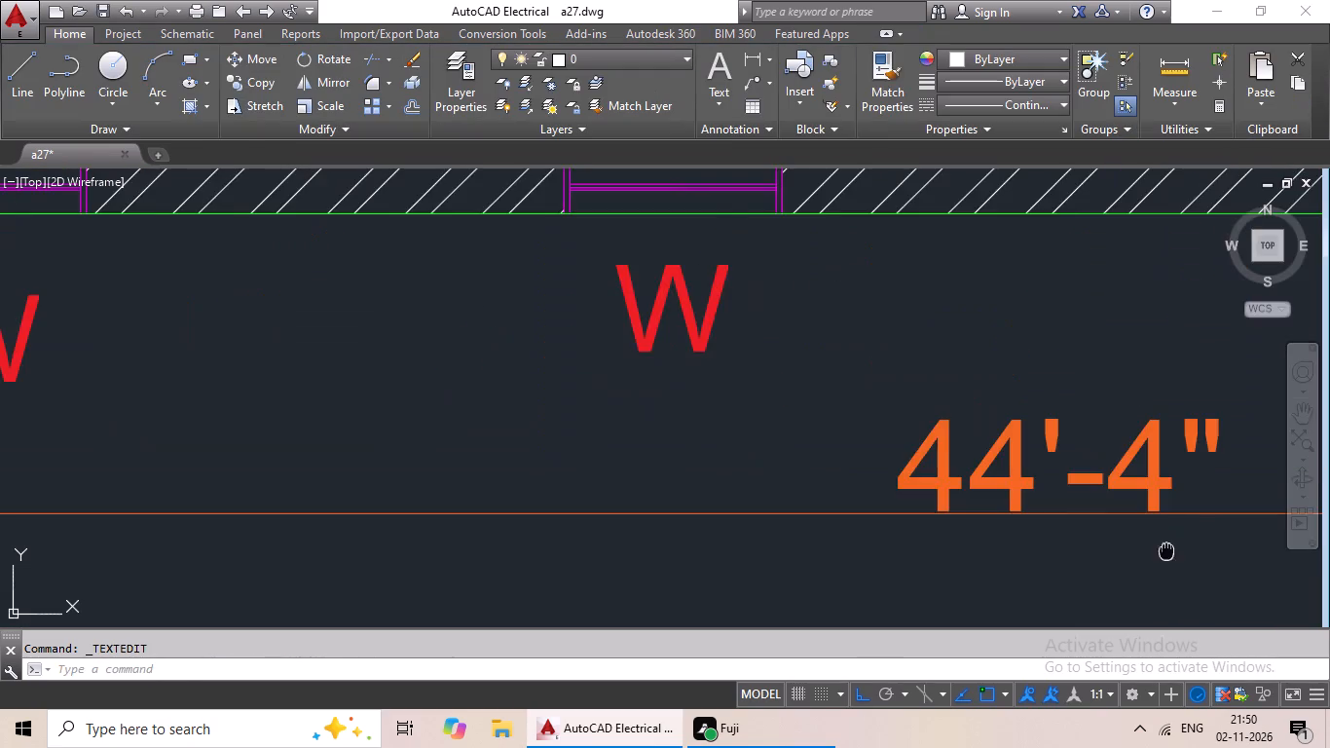
{"action": "middle_click_drag", "start_coordinate": [1149, 558], "coordinate": [533, 655]}
{"action": "scroll", "coordinate": [541, 619], "scroll_direction": "down", "scroll_amount": 3}
{"action": "middle_click_drag", "start_coordinate": [726, 541], "coordinate": [508, 688]}
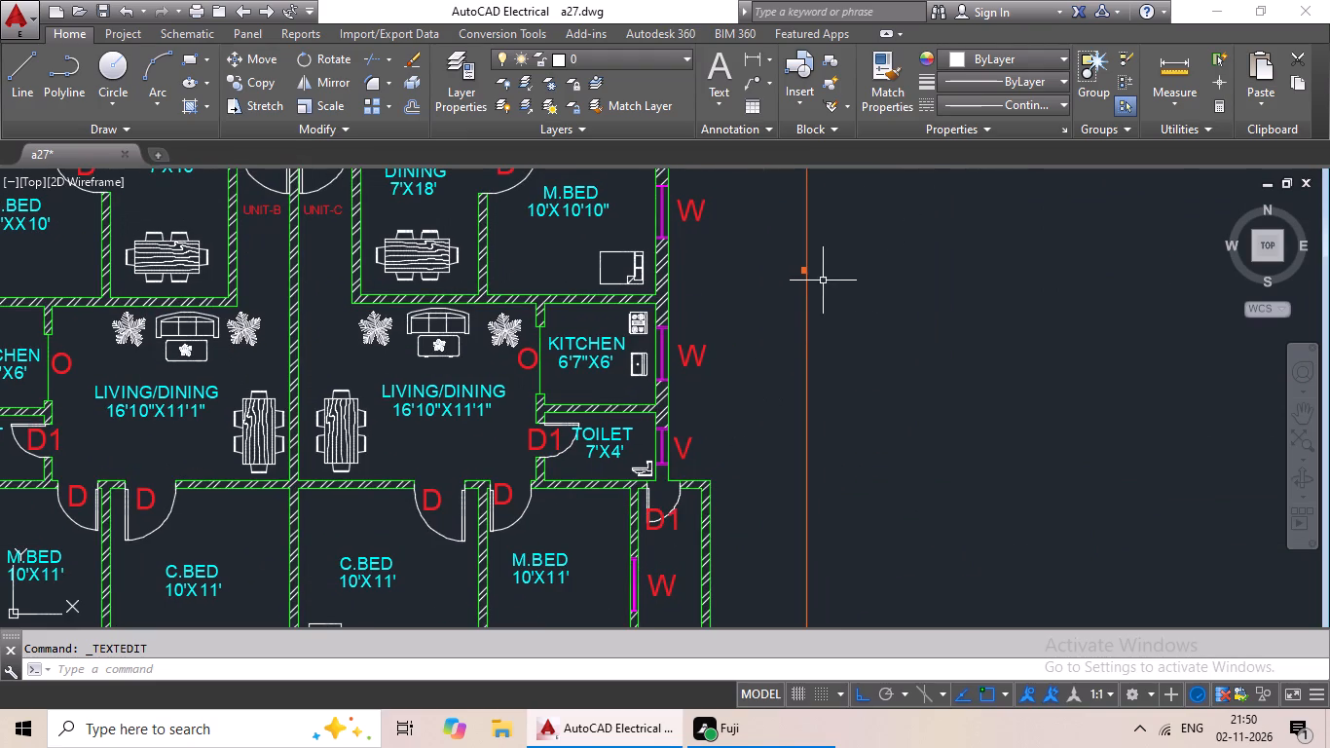
{"action": "scroll", "coordinate": [814, 257], "scroll_direction": "up", "scroll_amount": 6}
{"action": "double_click", "coordinate": [719, 430]}
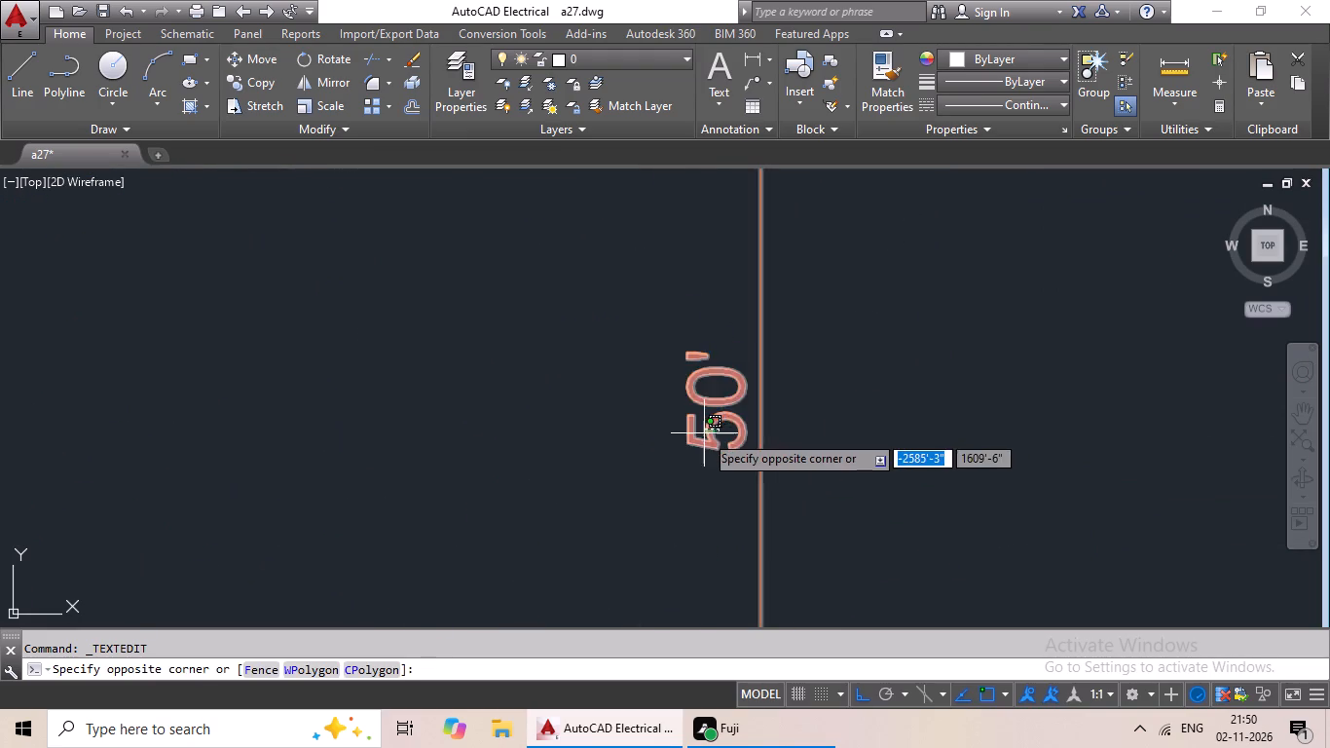
{"action": "double_click", "coordinate": [704, 433]}
{"action": "left_click", "coordinate": [719, 401]}
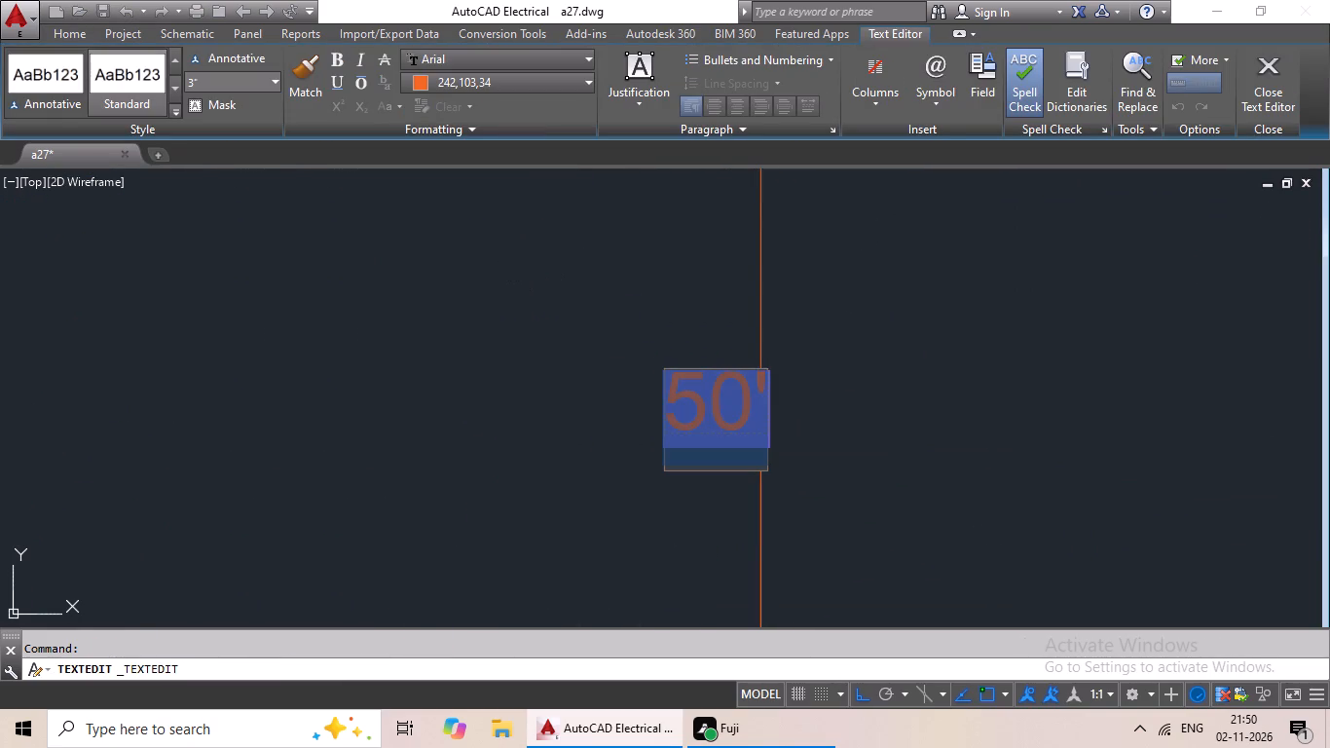
{"action": "left_click", "coordinate": [493, 80]}
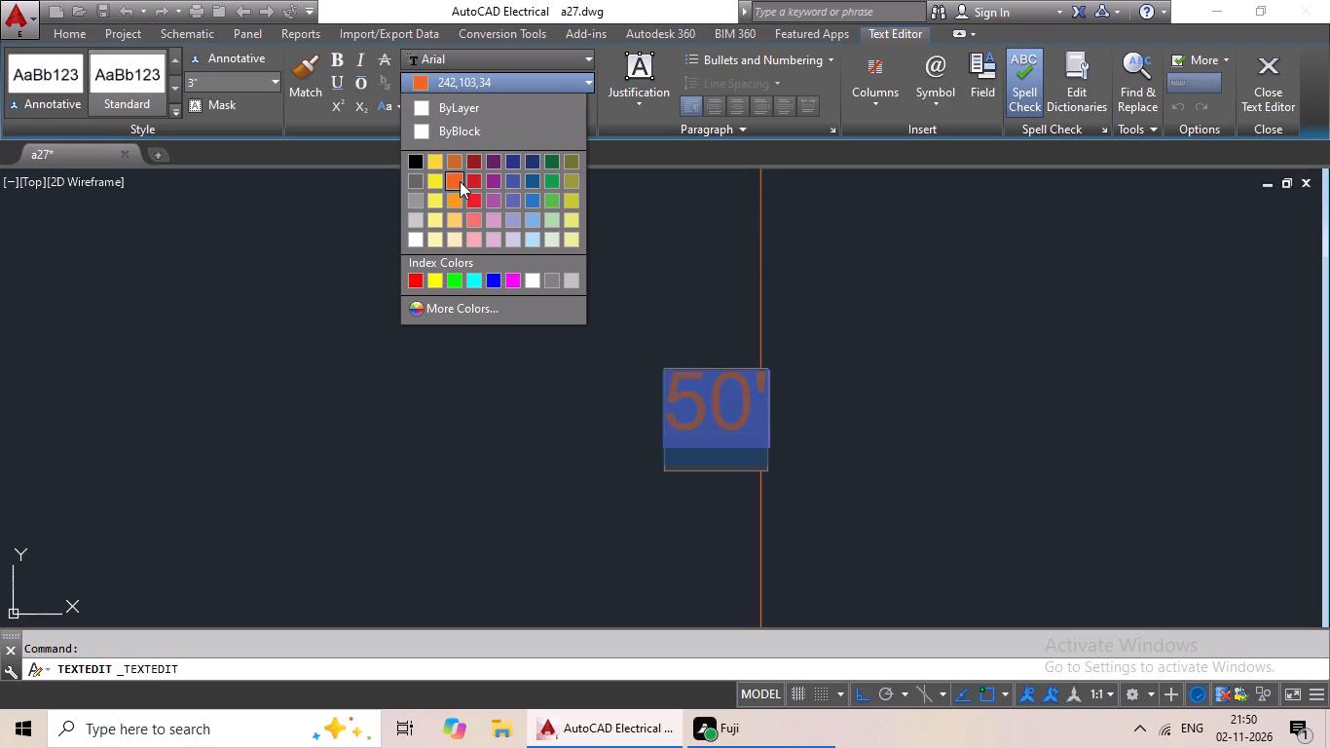
{"action": "left_click", "coordinate": [350, 195]}
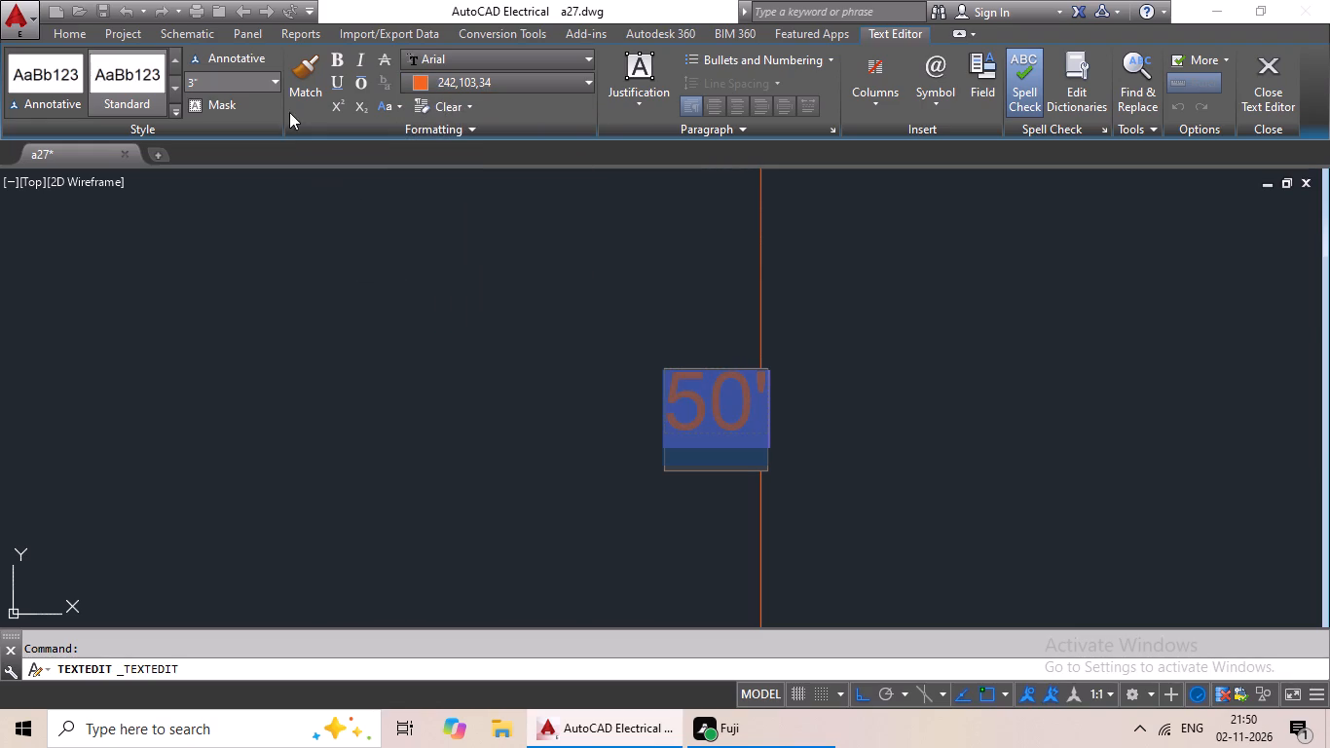
{"action": "left_click", "coordinate": [277, 80]}
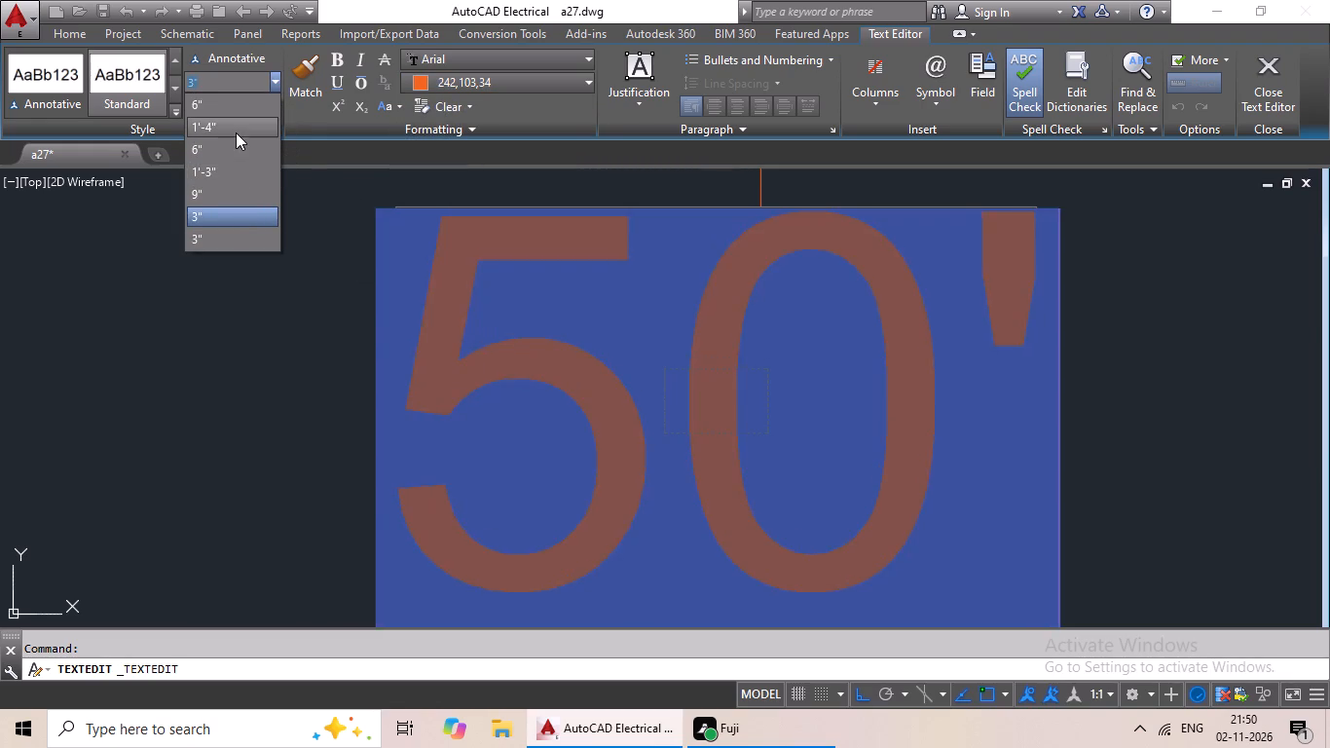
{"action": "left_click", "coordinate": [236, 132]}
{"action": "left_click", "coordinate": [1068, 357]}
{"action": "scroll", "coordinate": [1116, 362], "scroll_direction": "down", "scroll_amount": 5}
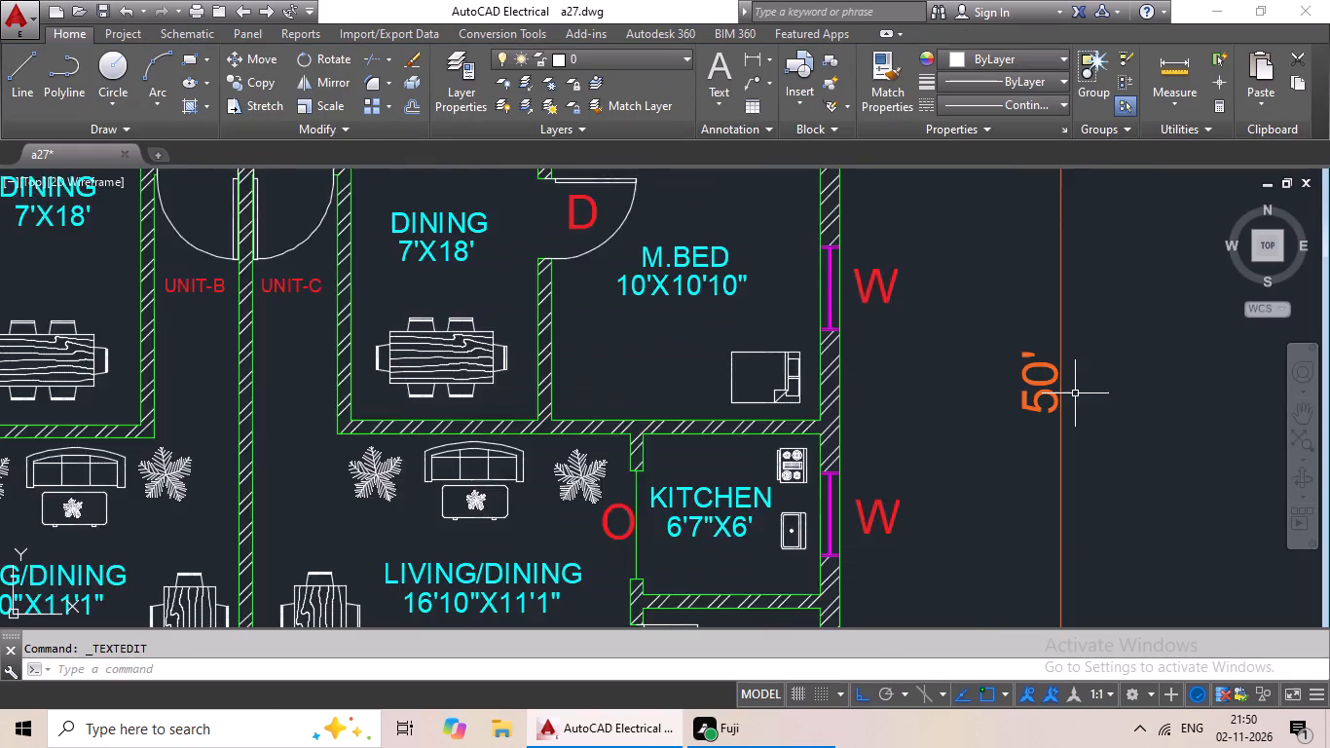
{"action": "middle_click_drag", "start_coordinate": [1074, 393], "coordinate": [845, 427]}
{"action": "scroll", "coordinate": [833, 414], "scroll_direction": "down", "scroll_amount": 3}
{"action": "middle_click_drag", "start_coordinate": [933, 439], "coordinate": [773, 395]}
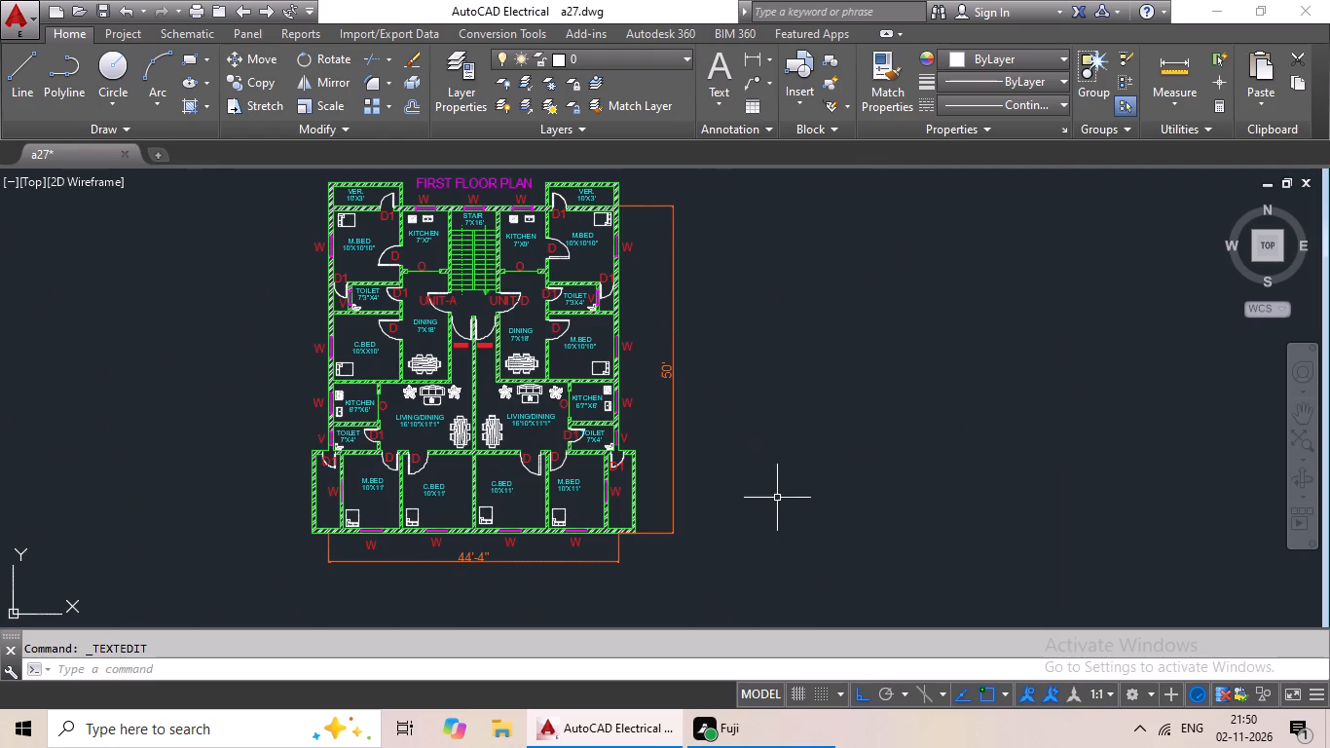
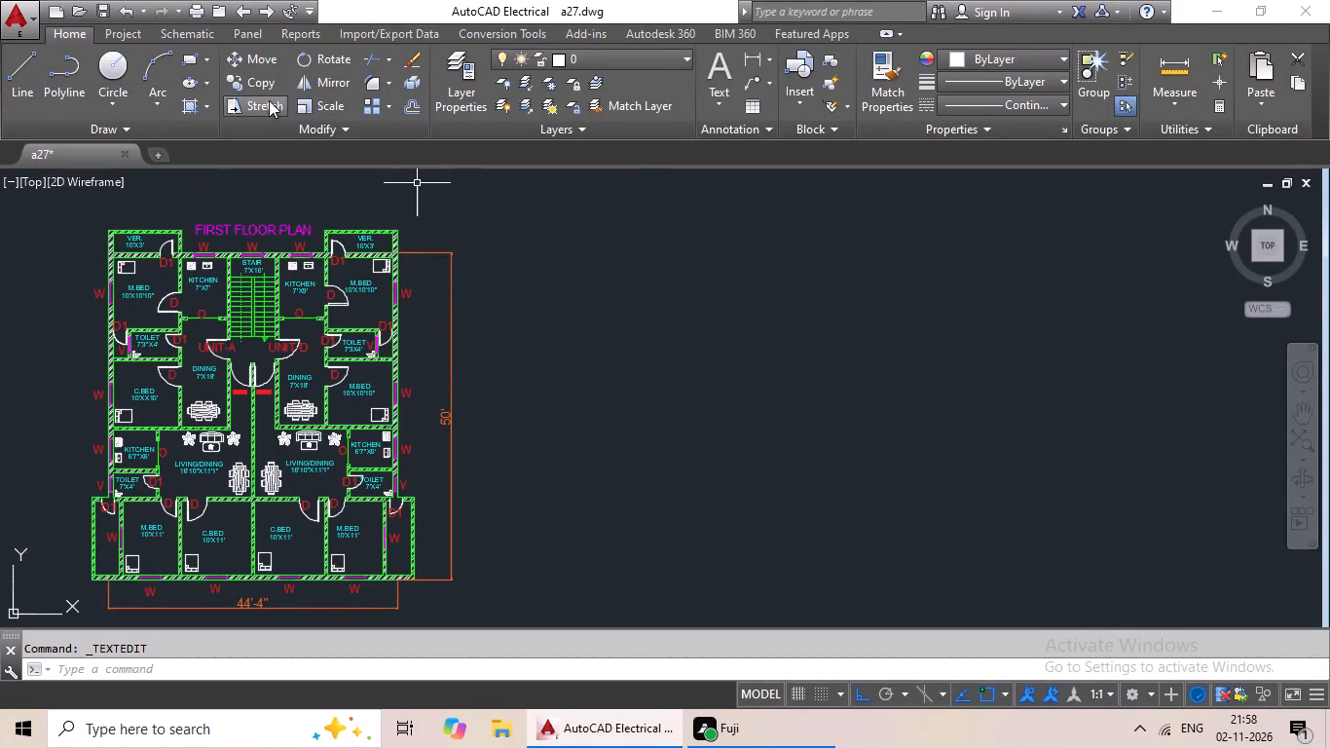
Draw a horizontal 44'4" line to the right of the first floor plan, level with the upper end of its 50' dimension.
{"action": "left_click", "coordinate": [18, 84]}
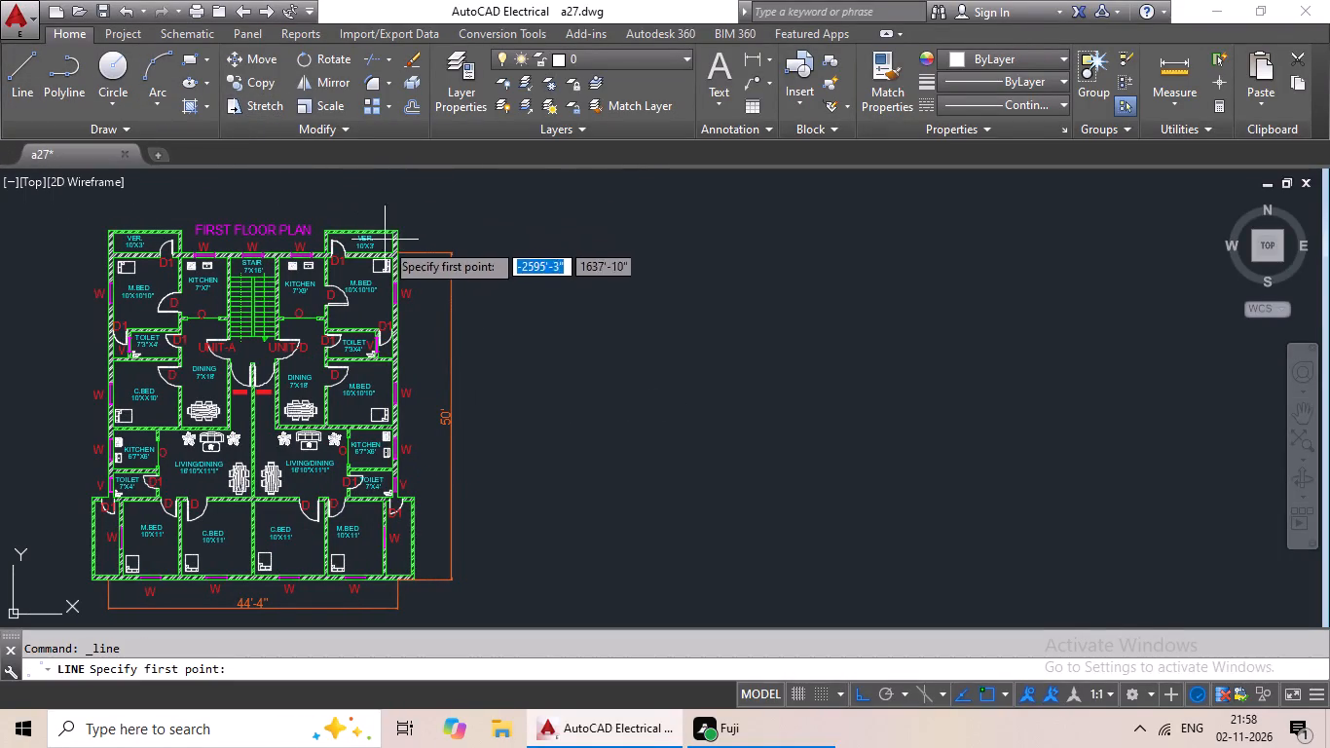
{"action": "scroll", "coordinate": [400, 253], "scroll_direction": "up", "scroll_amount": 3}
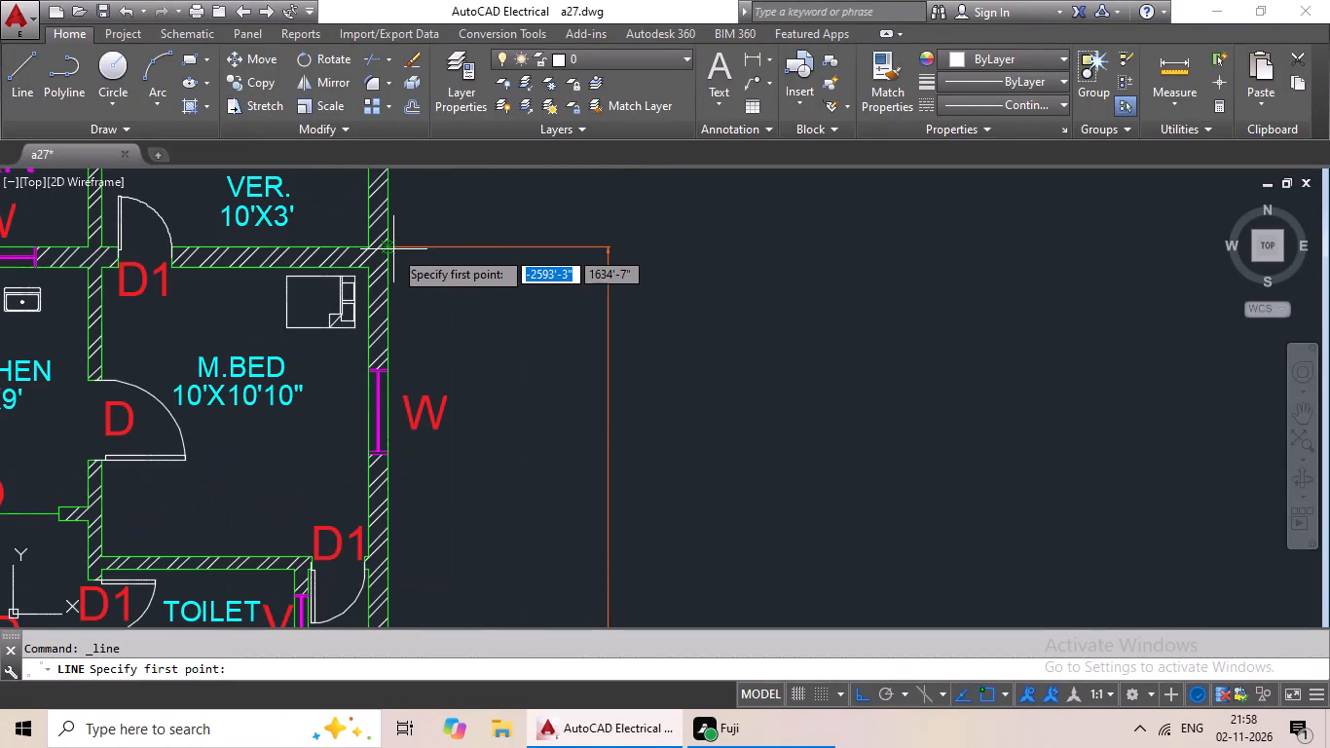
{"action": "middle_click_drag", "start_coordinate": [905, 259], "coordinate": [584, 274]}
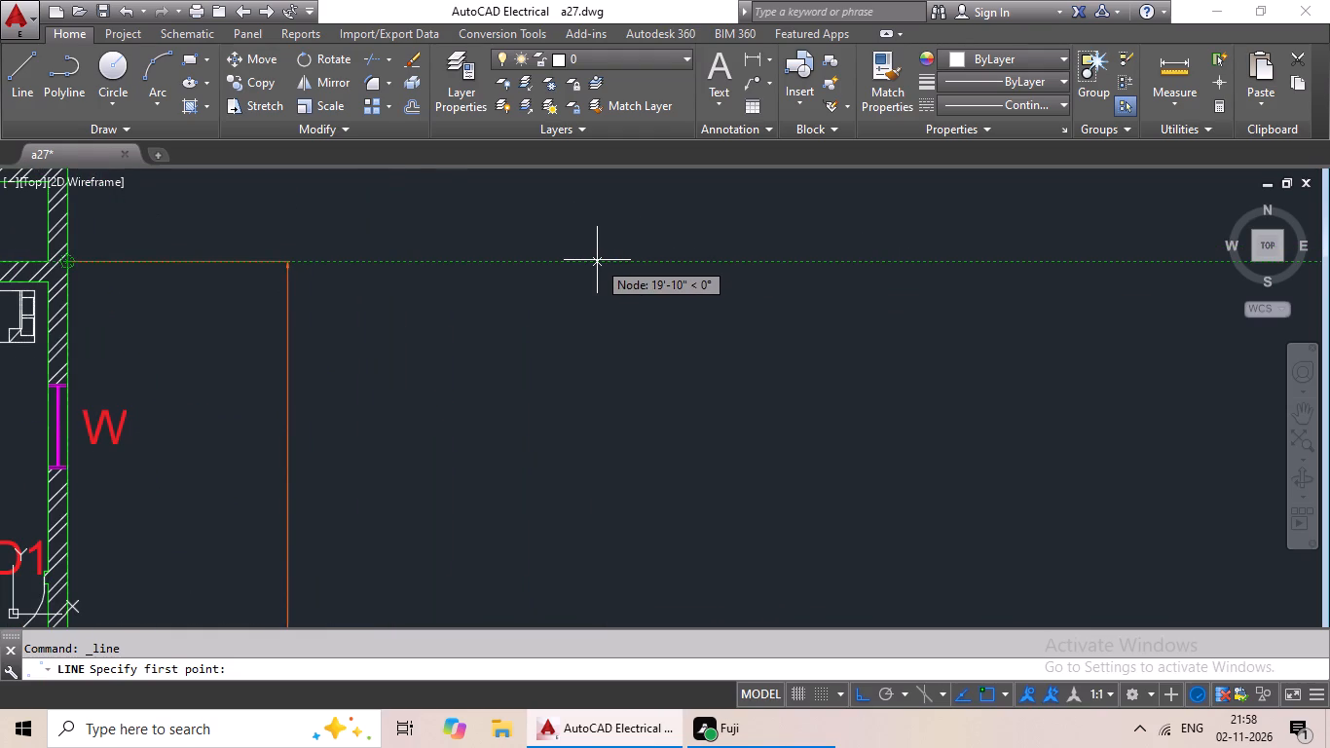
{"action": "left_click", "coordinate": [590, 262]}
{"action": "middle_click_drag", "start_coordinate": [927, 252], "coordinate": [583, 266]}
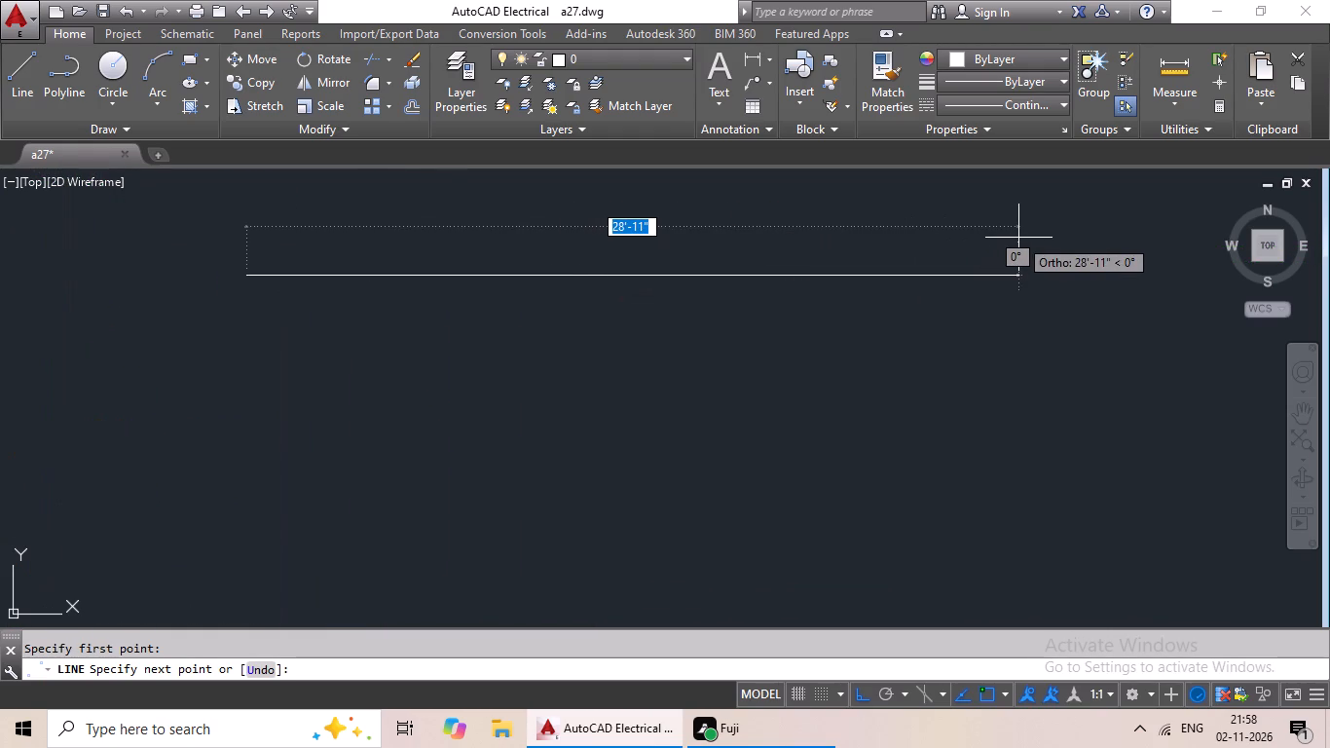
{"action": "type", "text": "44'"}
{"action": "key", "text": "4"}
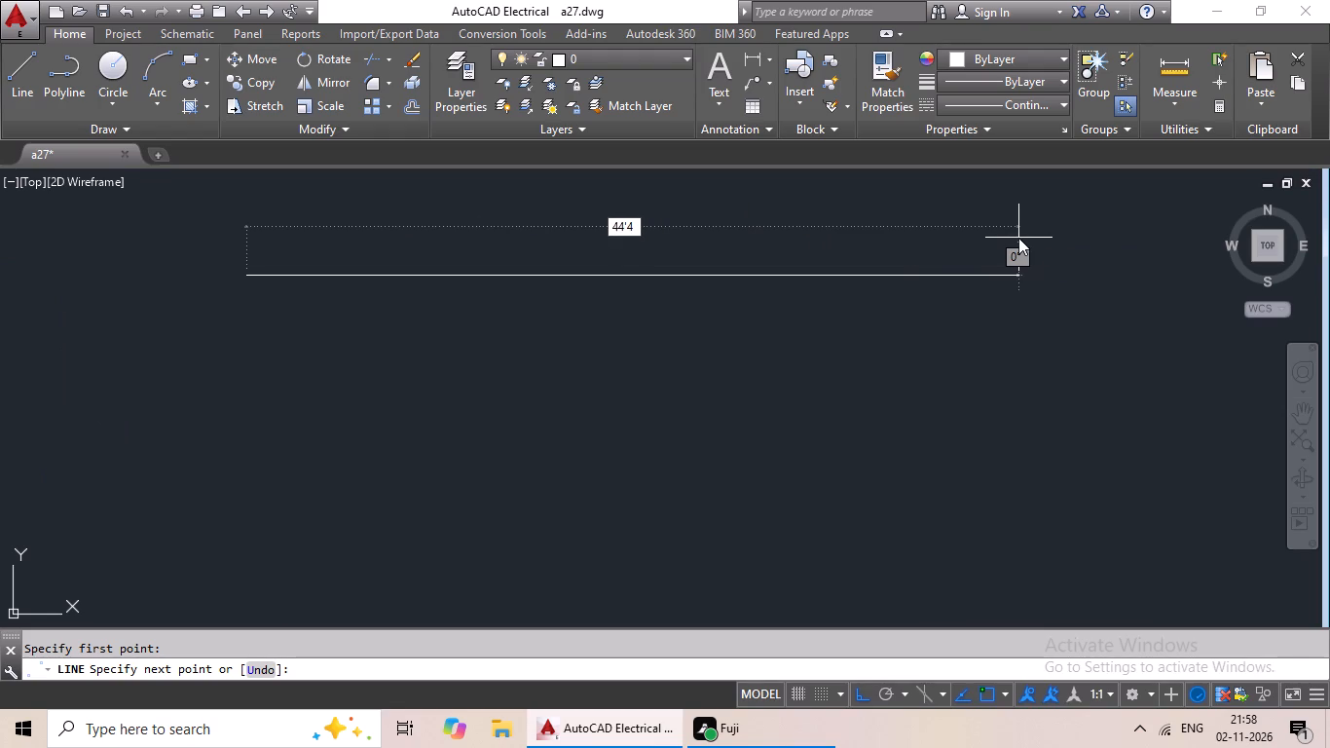
{"action": "key", "text": "shift+quotedbl"}
{"action": "key", "text": "Return"}
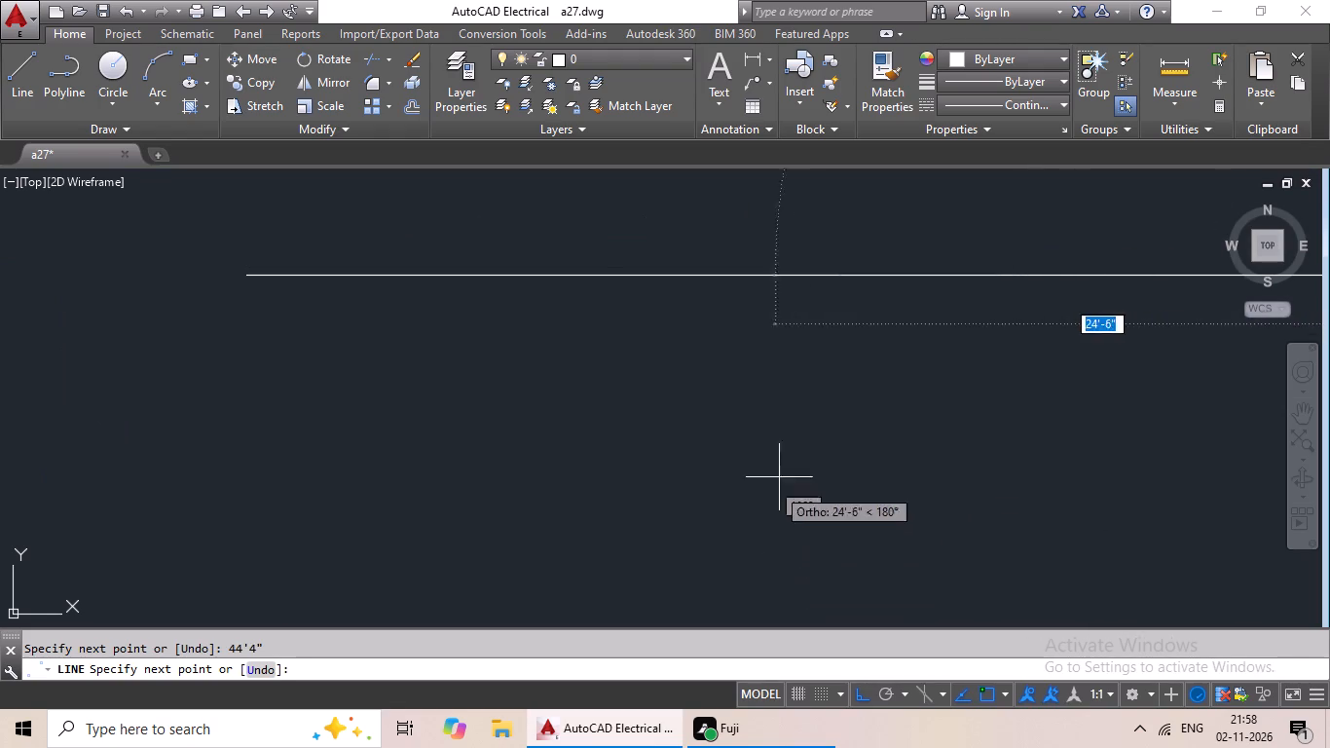
Complete the rectangular outline with a 50' line down, a 44'4" line back to the left, and a closing line to the start.
{"action": "scroll", "coordinate": [802, 427], "scroll_direction": "down", "scroll_amount": 3}
{"action": "middle_click_drag", "start_coordinate": [818, 457], "coordinate": [597, 347]}
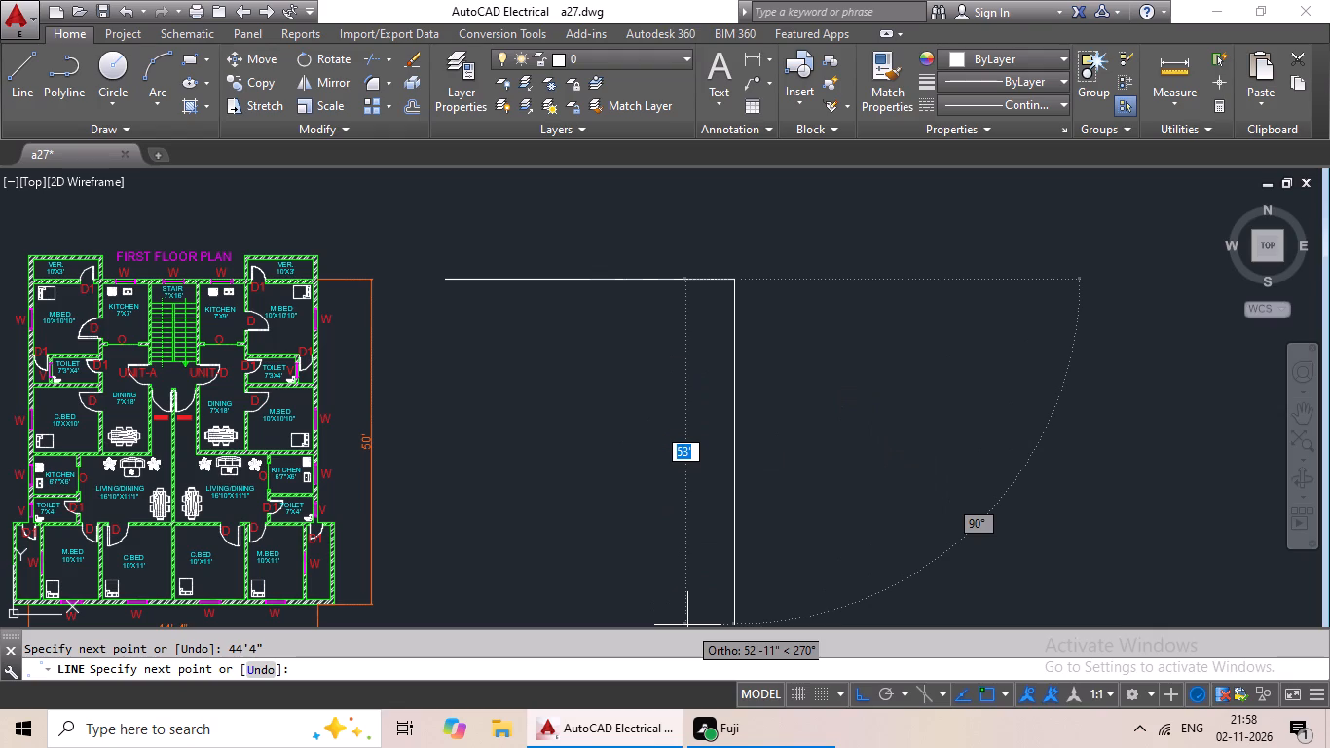
{"action": "type", "text": "50'"}
{"action": "key", "text": "Return"}
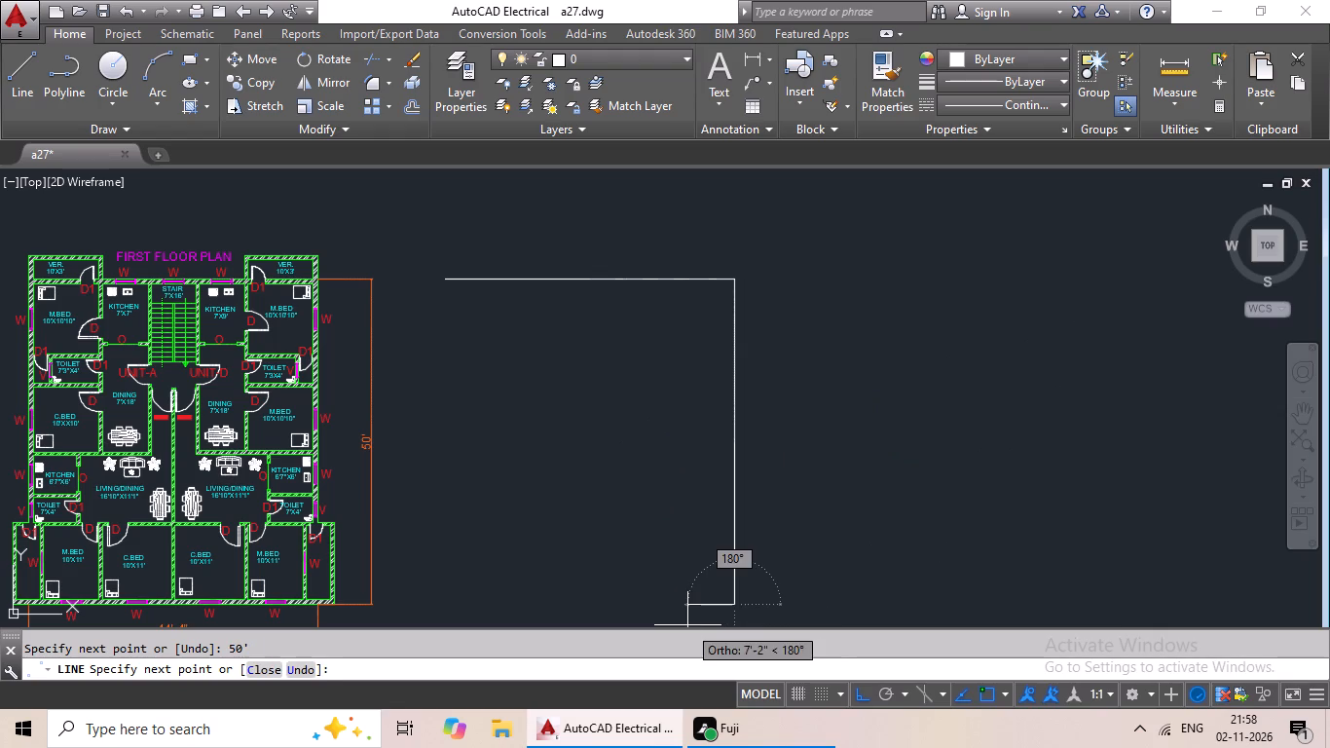
{"action": "middle_click_drag", "start_coordinate": [461, 569], "coordinate": [481, 516]}
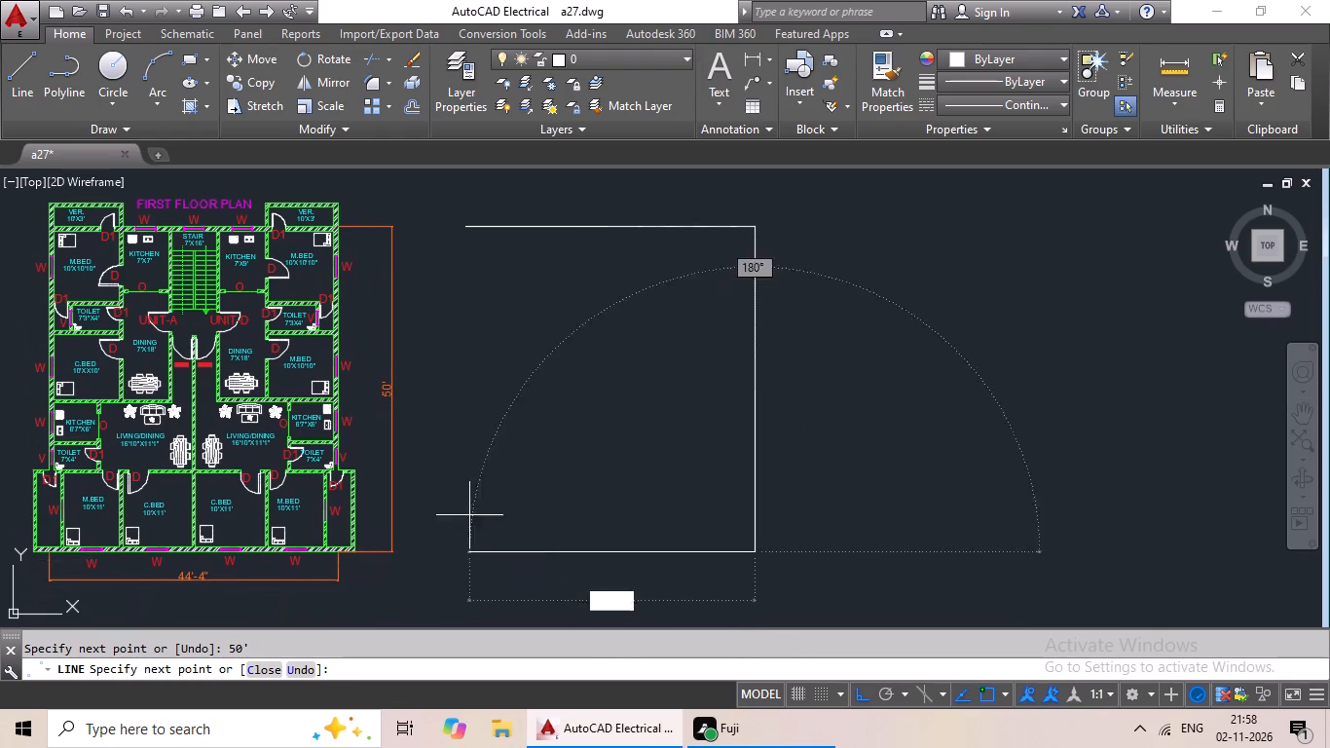
{"action": "type", "text": "44'4"}
{"action": "key", "text": "shift+quotedbl"}
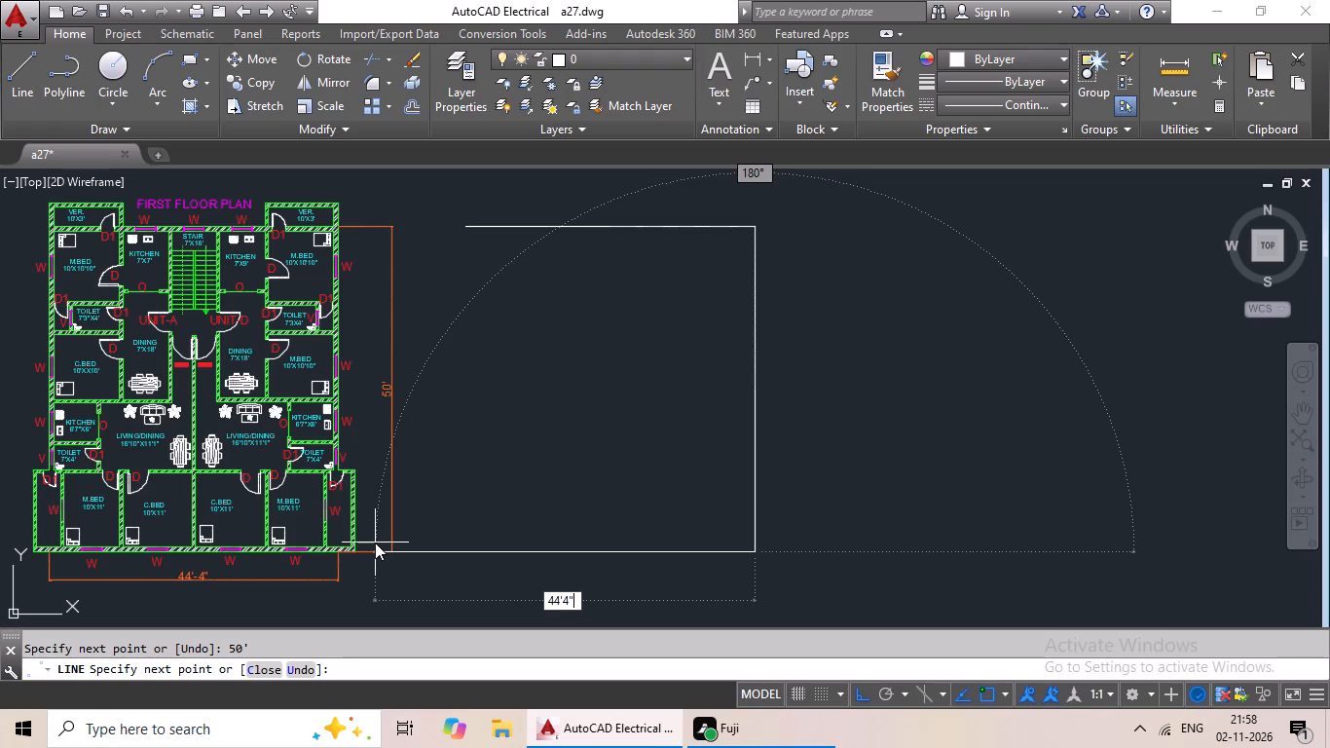
{"action": "key", "text": "Return"}
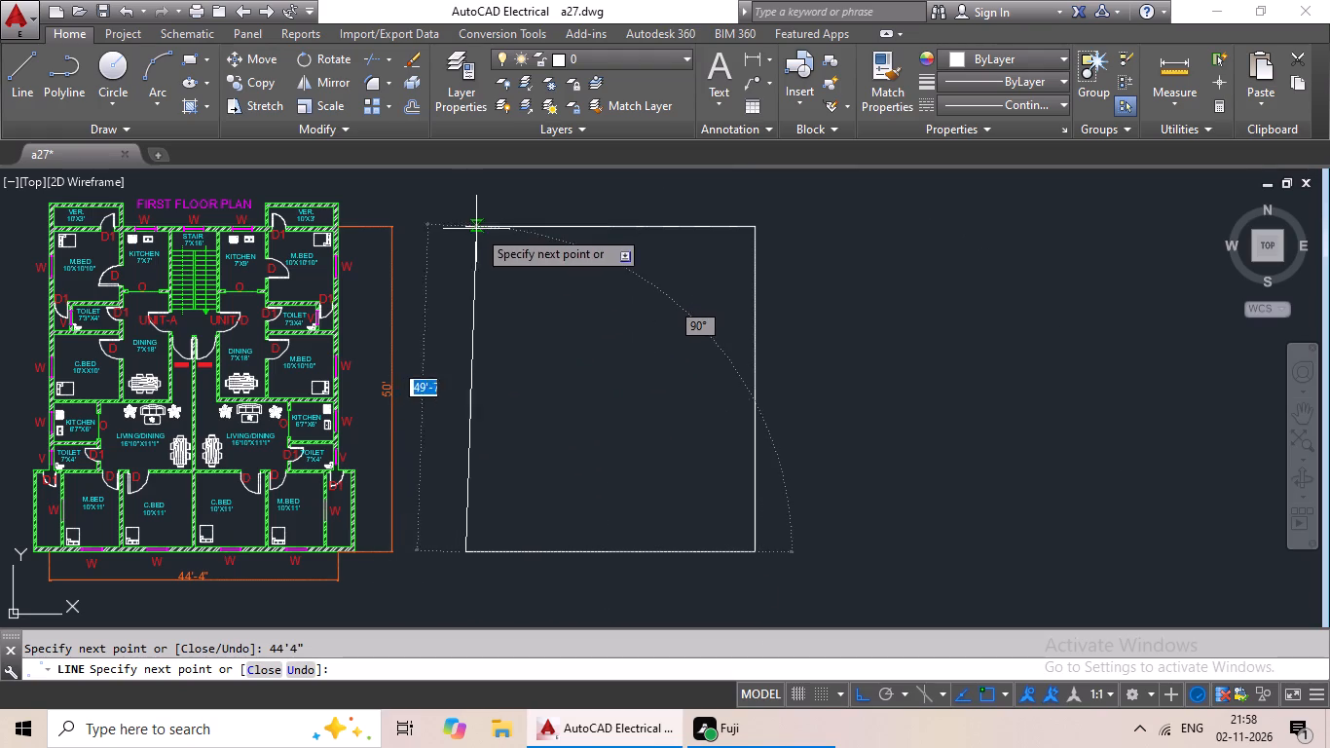
{"action": "scroll", "coordinate": [478, 229], "scroll_direction": "up", "scroll_amount": 3}
{"action": "left_click", "coordinate": [428, 215]}
{"action": "scroll", "coordinate": [580, 288], "scroll_direction": "down", "scroll_amount": 1}
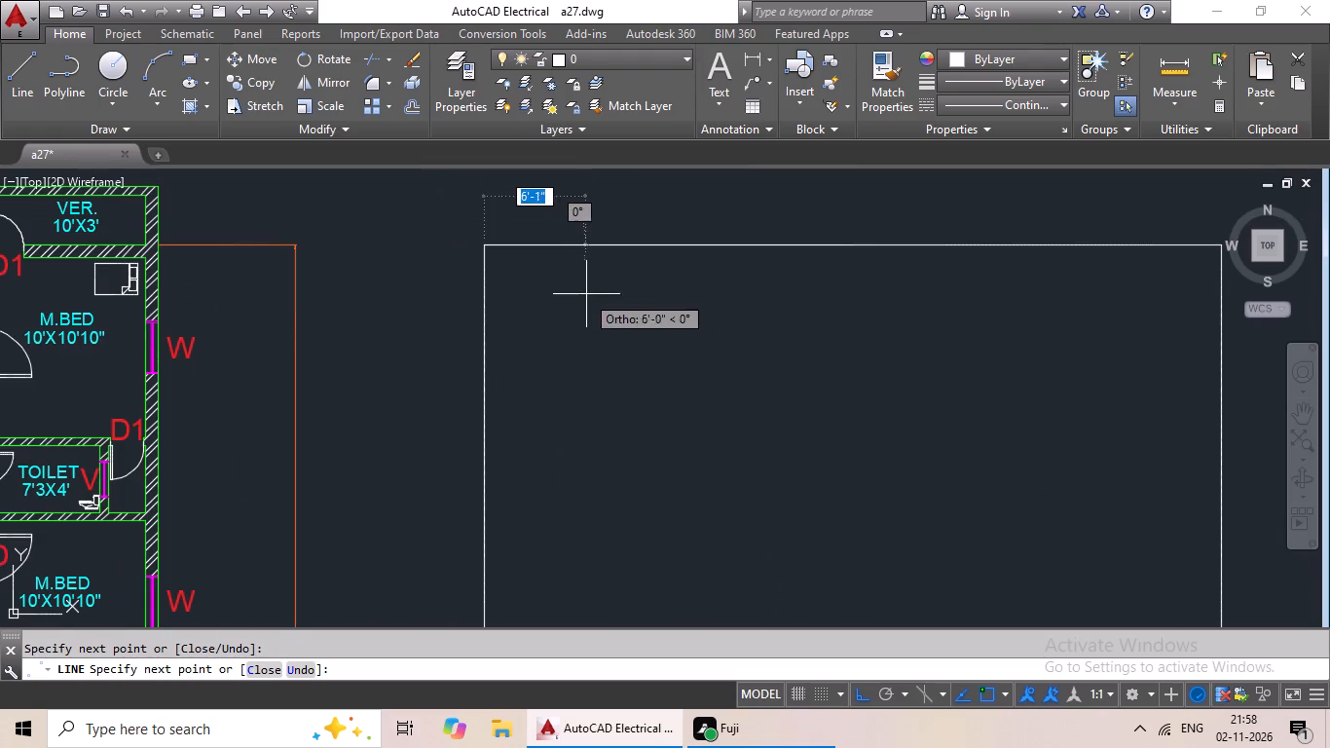
{"action": "key", "text": "Escape"}
Offset all four sides of the outline inward by 9" to form the outer walls.
{"action": "middle_click_drag", "start_coordinate": [545, 367], "coordinate": [557, 207]}
{"action": "scroll", "coordinate": [598, 329], "scroll_direction": "down", "scroll_amount": 2}
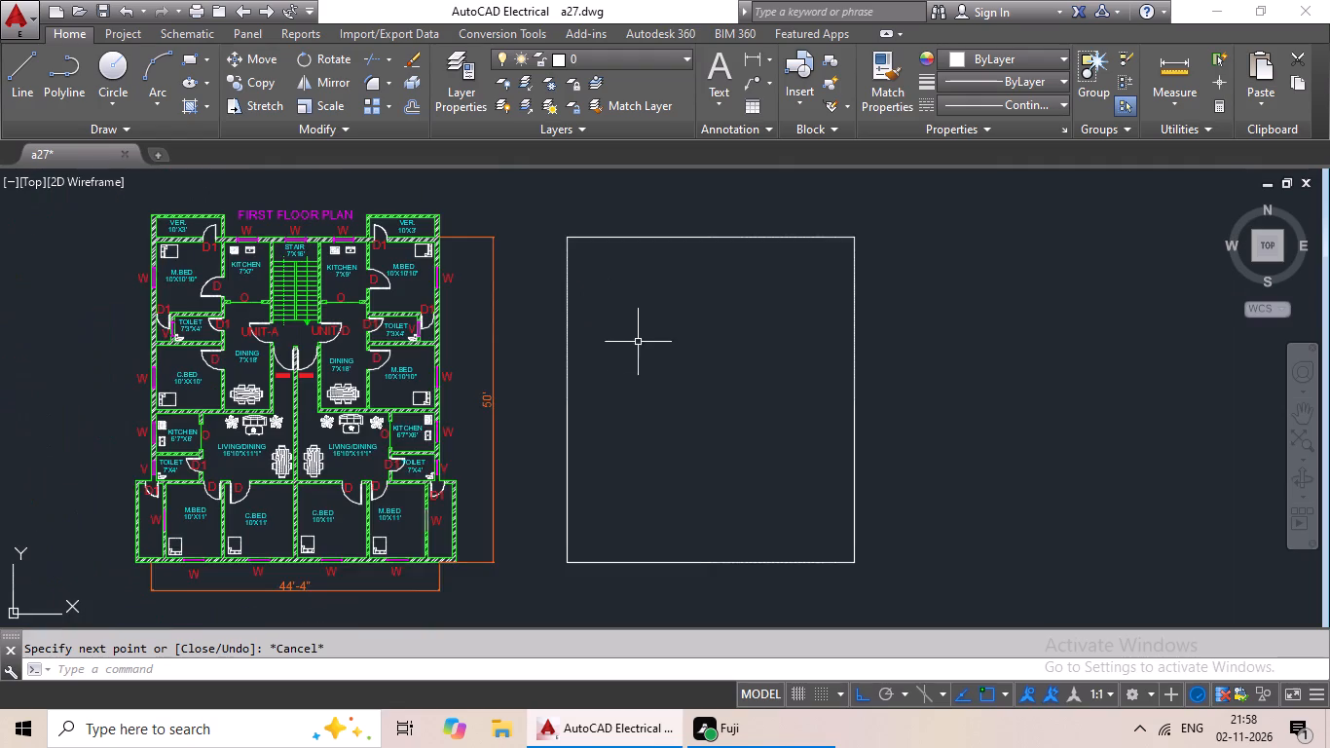
{"action": "middle_click_drag", "start_coordinate": [687, 354], "coordinate": [528, 356]}
{"action": "key", "text": "Escape"}
{"action": "key", "text": "Escape"}
{"action": "key", "text": "Escape"}
{"action": "key", "text": "o"}
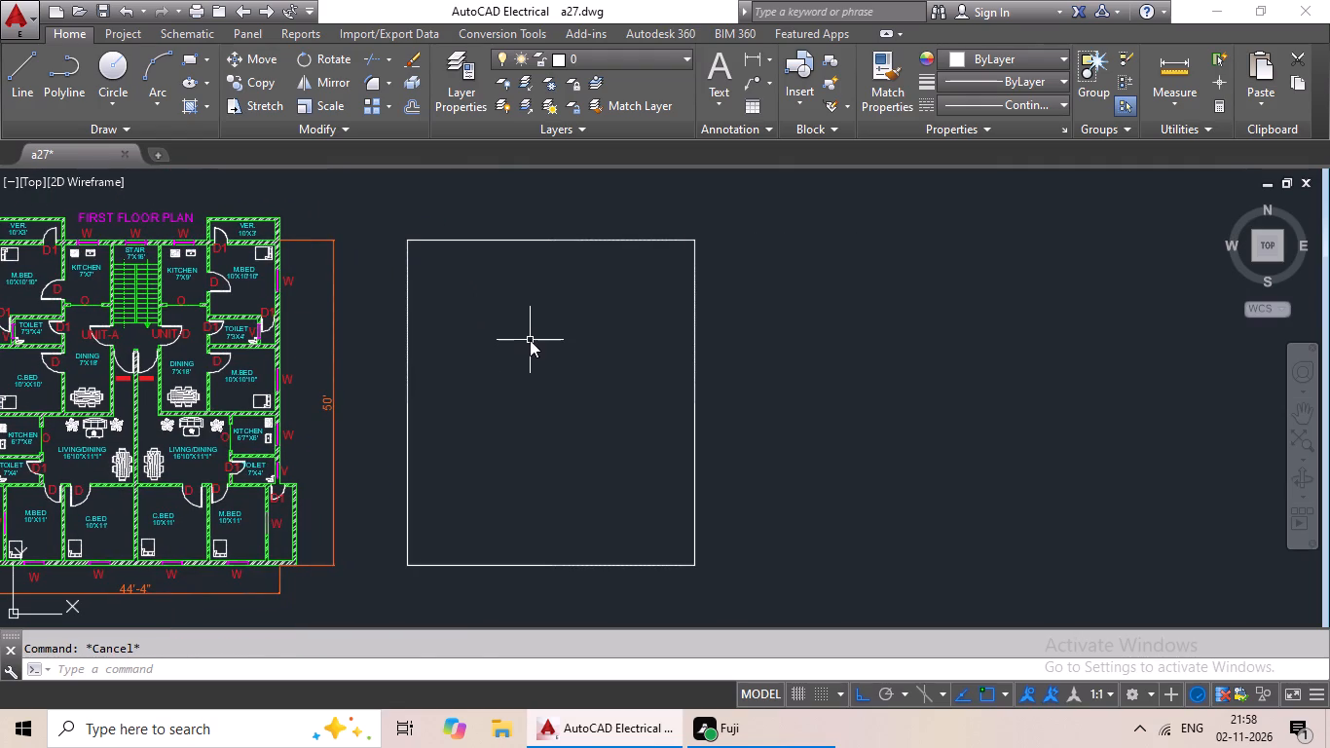
{"action": "key", "text": "Return"}
{"action": "key", "text": "9"}
{"action": "key", "text": "shift+quotedbl"}
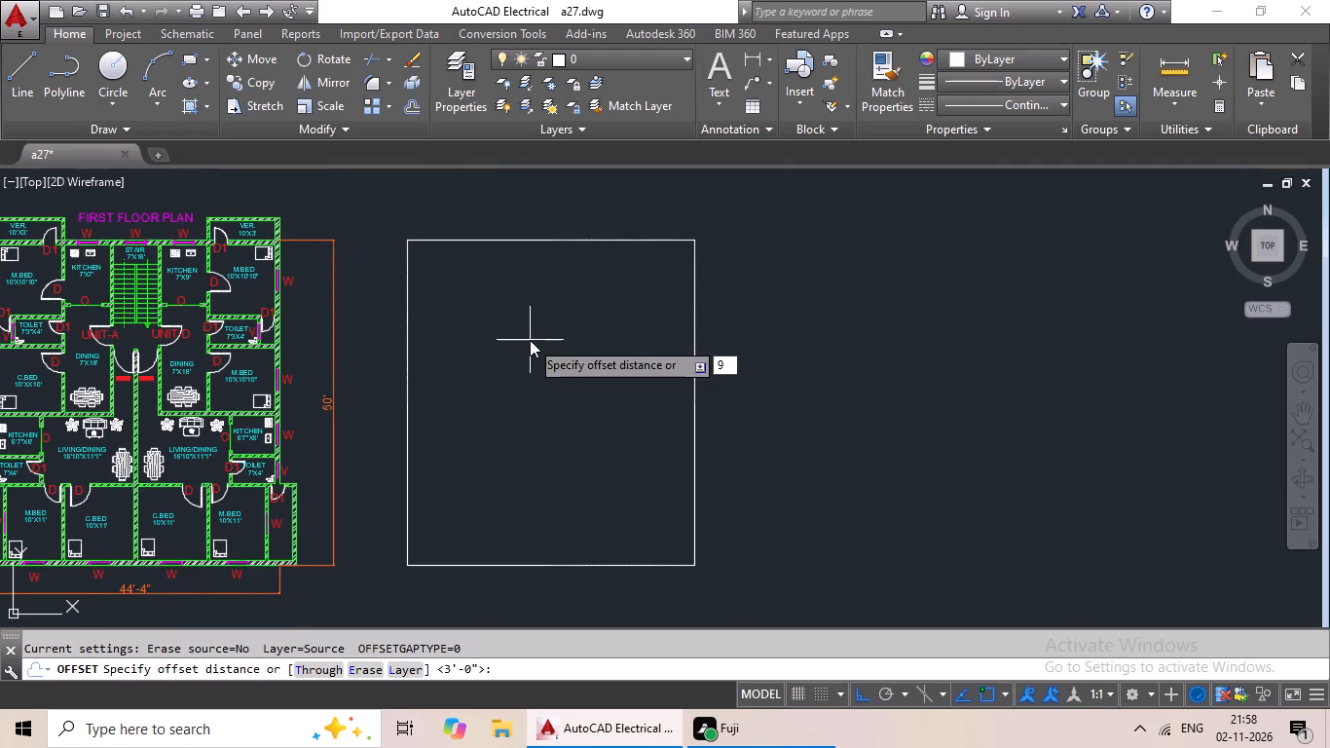
{"action": "key", "text": "Return"}
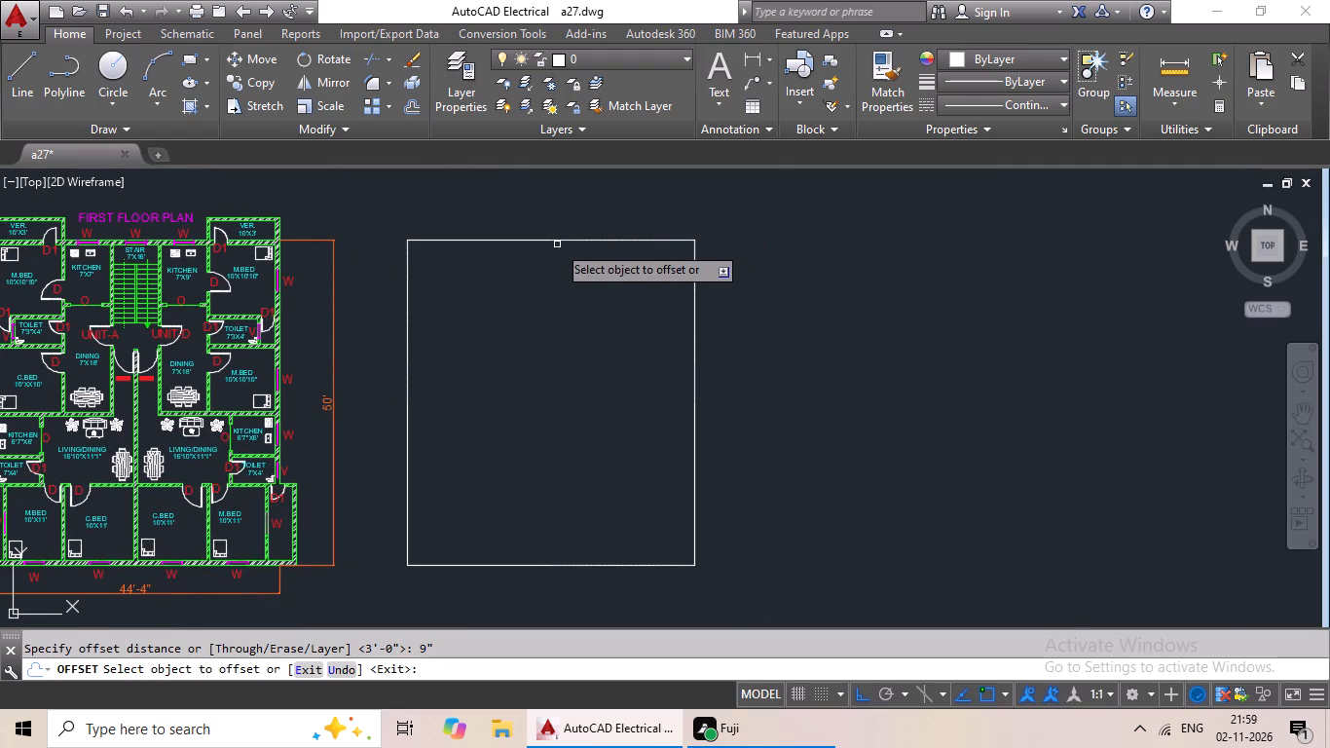
{"action": "left_click", "coordinate": [570, 240]}
{"action": "left_click", "coordinate": [558, 294]}
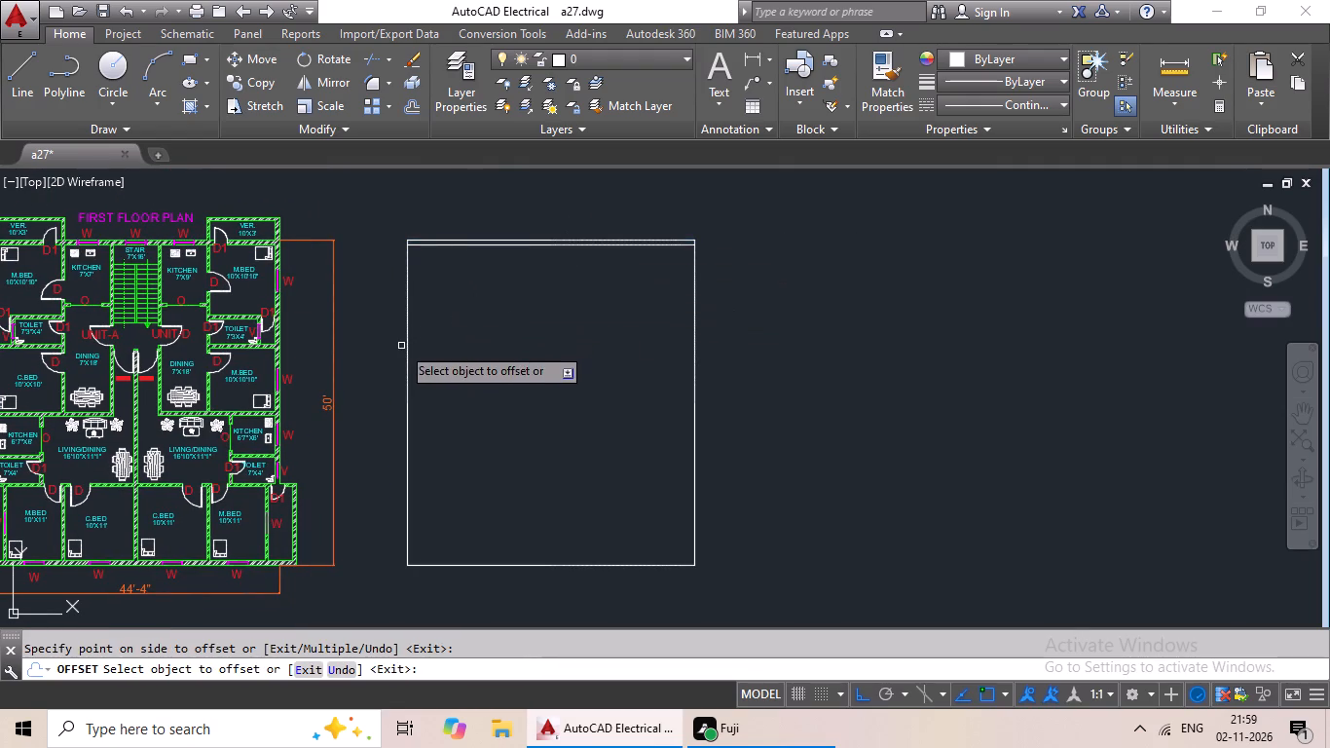
{"action": "left_click_drag", "start_coordinate": [407, 343], "coordinate": [418, 343]}
{"action": "left_click_drag", "start_coordinate": [487, 332], "coordinate": [500, 332]}
{"action": "left_click", "coordinate": [696, 317]}
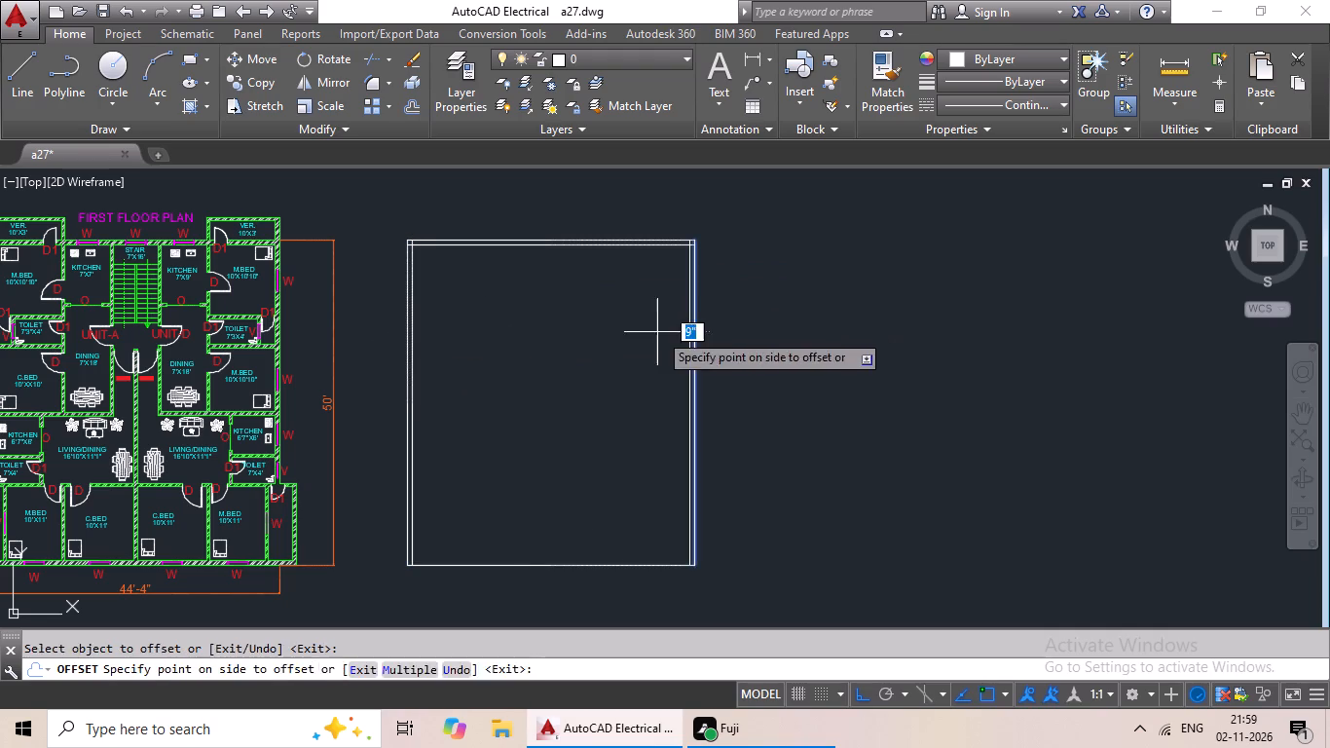
{"action": "left_click", "coordinate": [655, 332]}
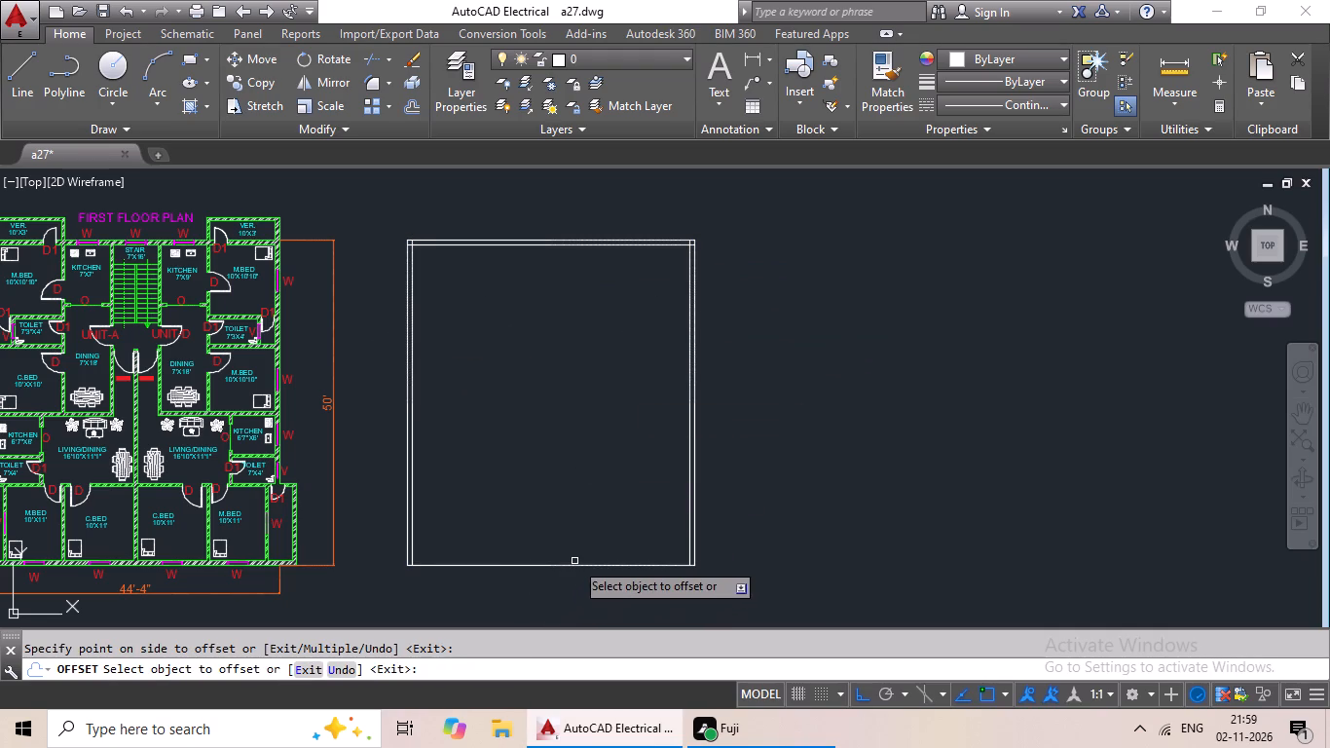
{"action": "left_click", "coordinate": [571, 567]}
{"action": "left_click", "coordinate": [615, 478]}
{"action": "middle_click_drag", "start_coordinate": [621, 460], "coordinate": [687, 433]}
{"action": "key", "text": "Escape"}
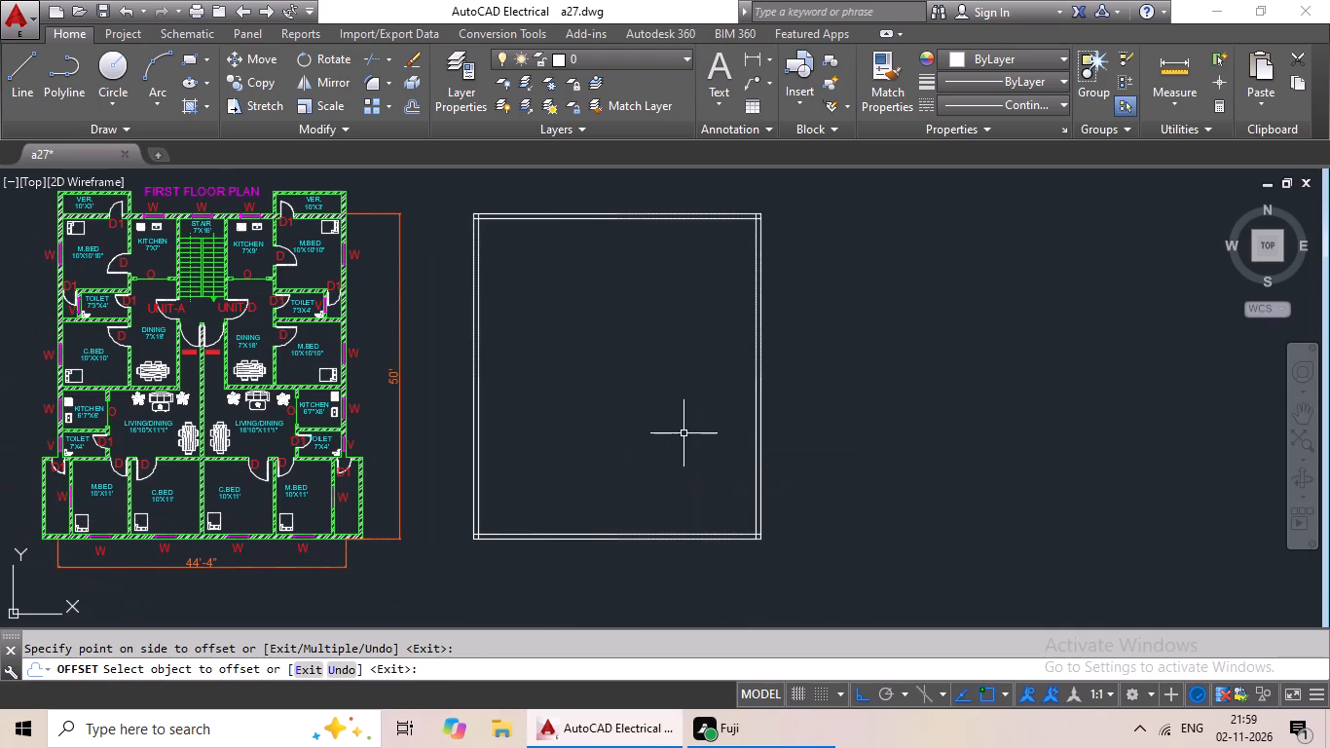
{"action": "key", "text": "Escape"}
Offset the inner line of the left outer wall 10' into the plan.
{"action": "key", "text": "o"}
{"action": "key", "text": "Return"}
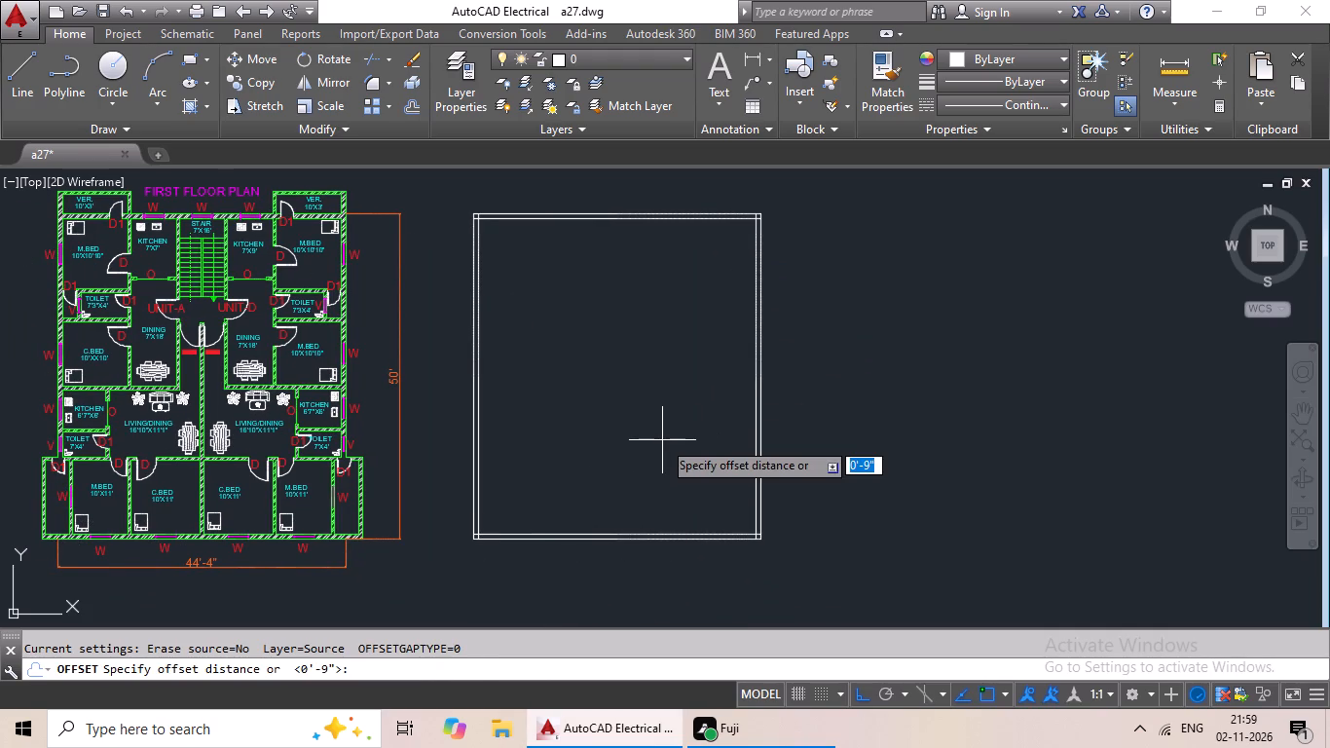
{"action": "type", "text": "10"}
{"action": "key", "text": "apostrophe"}
{"action": "key", "text": "Return"}
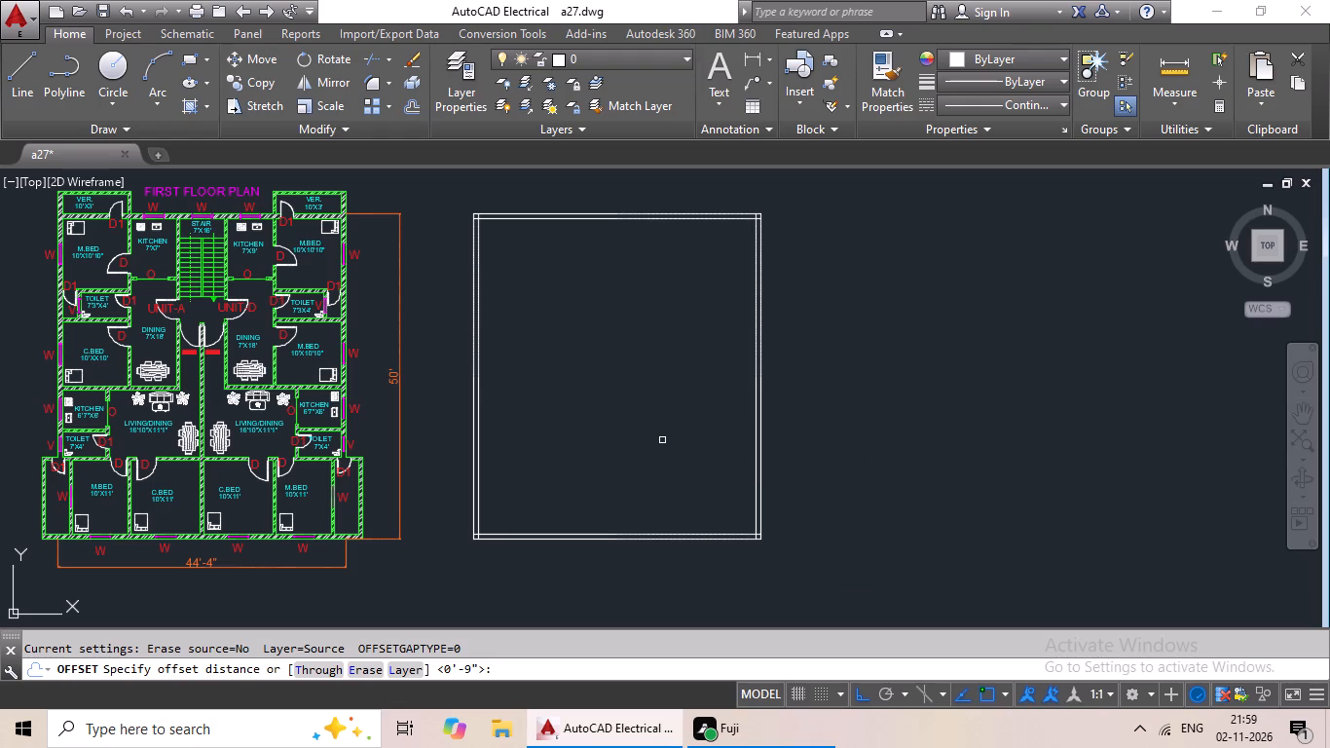
{"action": "left_click_drag", "start_coordinate": [479, 295], "coordinate": [492, 295]}
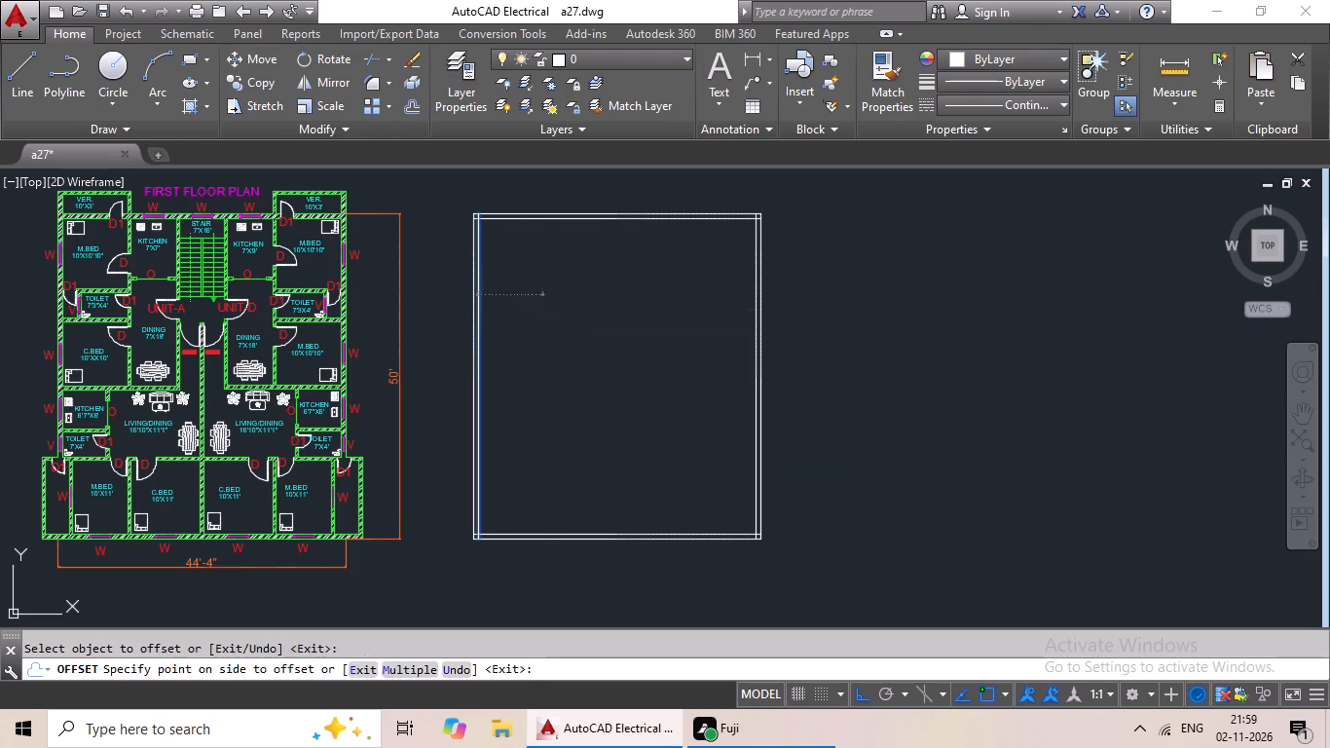
{"action": "left_click", "coordinate": [571, 295]}
{"action": "left_click", "coordinate": [574, 296]}
{"action": "key", "text": "Escape"}
{"action": "key", "text": "Escape"}
{"action": "key", "text": "Escape"}
{"action": "key", "text": "Escape"}
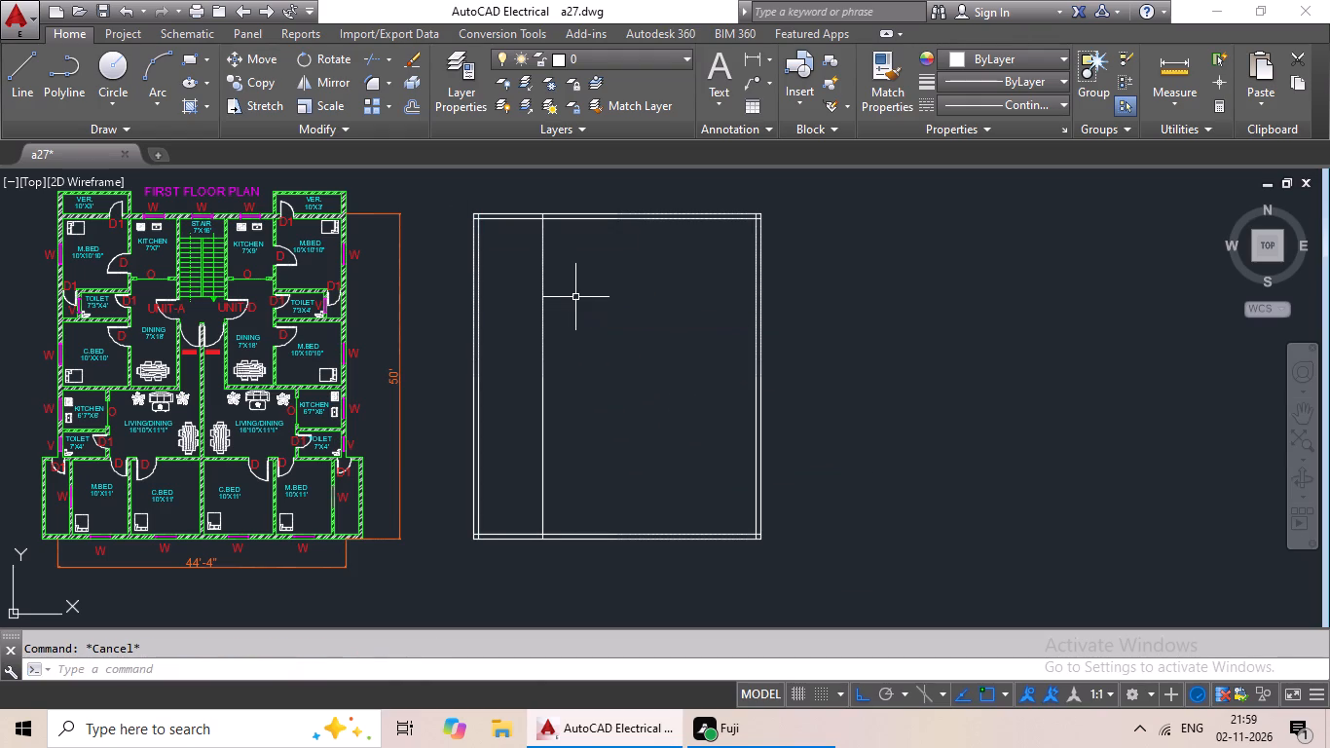
Offset the new vertical partition line 6" to the right to give the first partition its thickness.
{"action": "key", "text": "o"}
{"action": "key", "text": "Return"}
{"action": "key", "text": "6"}
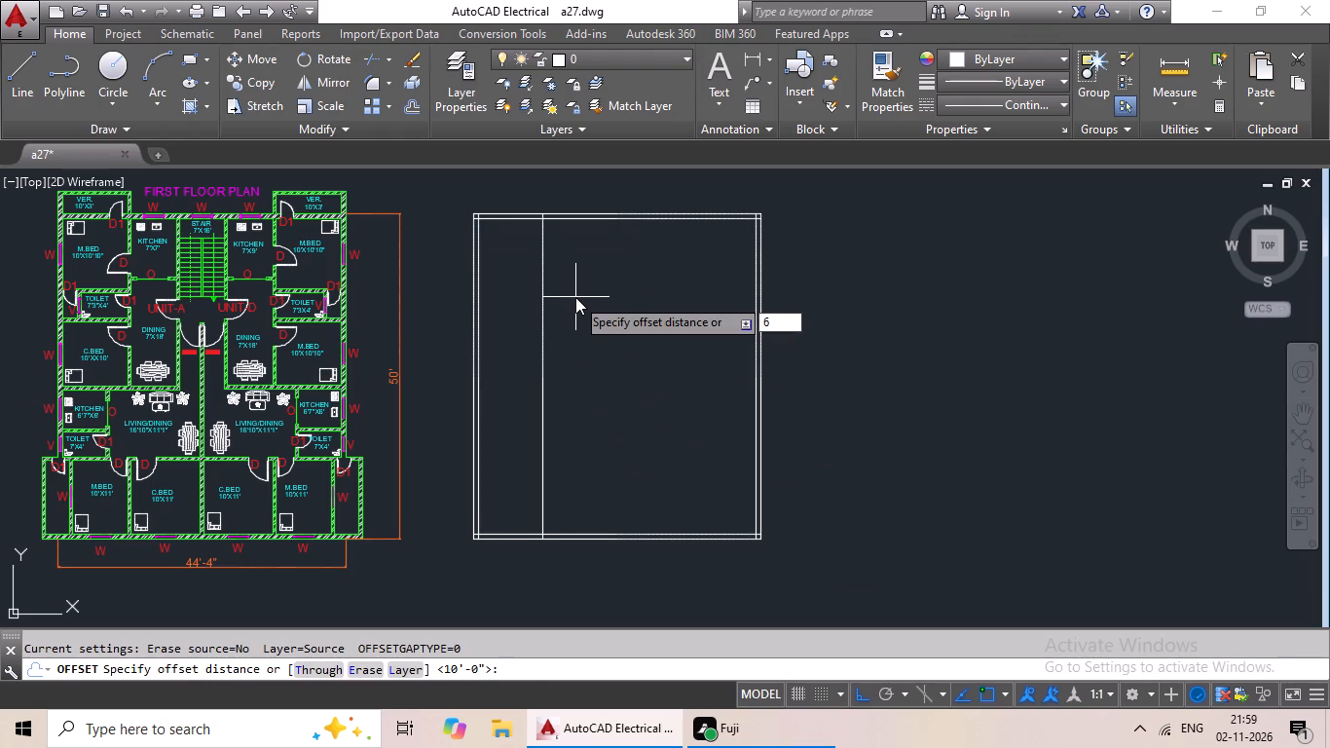
{"action": "key", "text": "shift+quotedbl"}
{"action": "key", "text": "Return"}
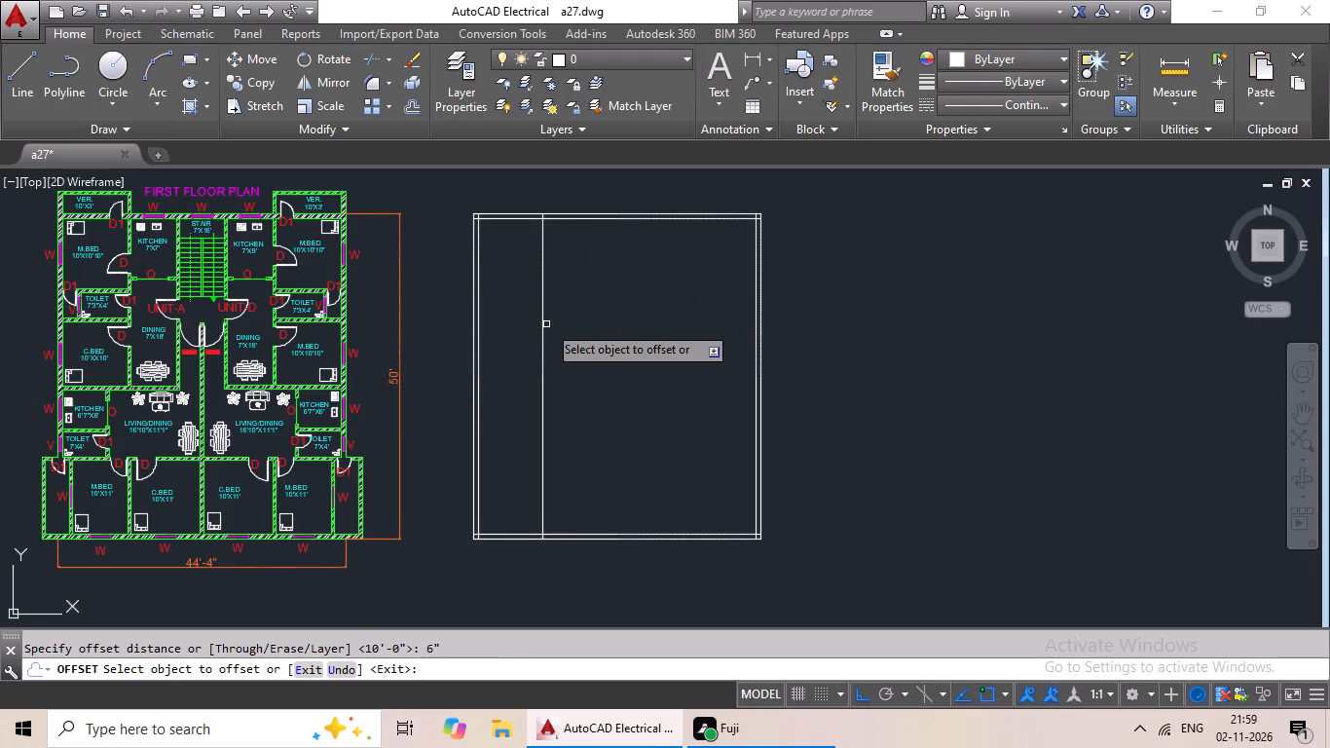
{"action": "left_click_drag", "start_coordinate": [542, 333], "coordinate": [567, 337]}
{"action": "left_click", "coordinate": [621, 338]}
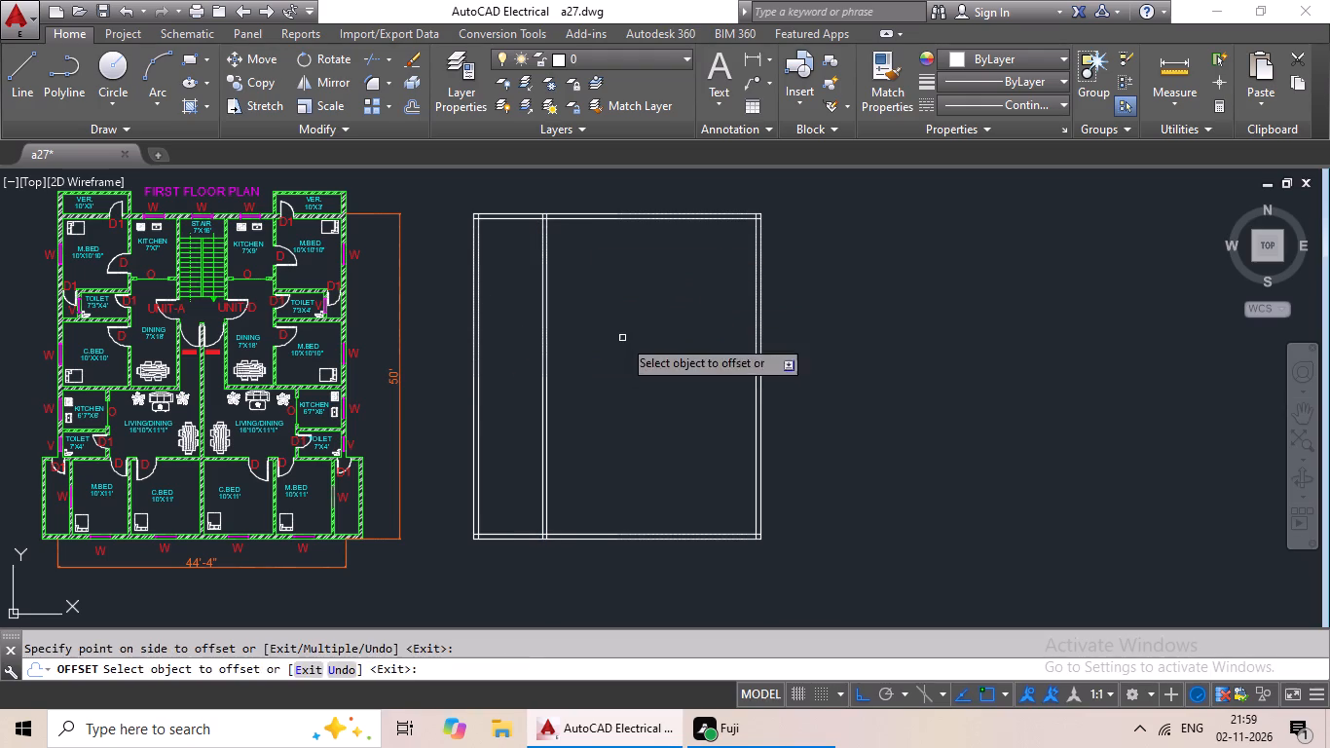
{"action": "key", "text": "Escape"}
{"action": "key", "text": "Escape"}
Offset the right-hand line of the first partition 7' to the right.
{"action": "key", "text": "o"}
{"action": "key", "text": "Return"}
{"action": "type", "text": "7'"}
{"action": "key", "text": "Return"}
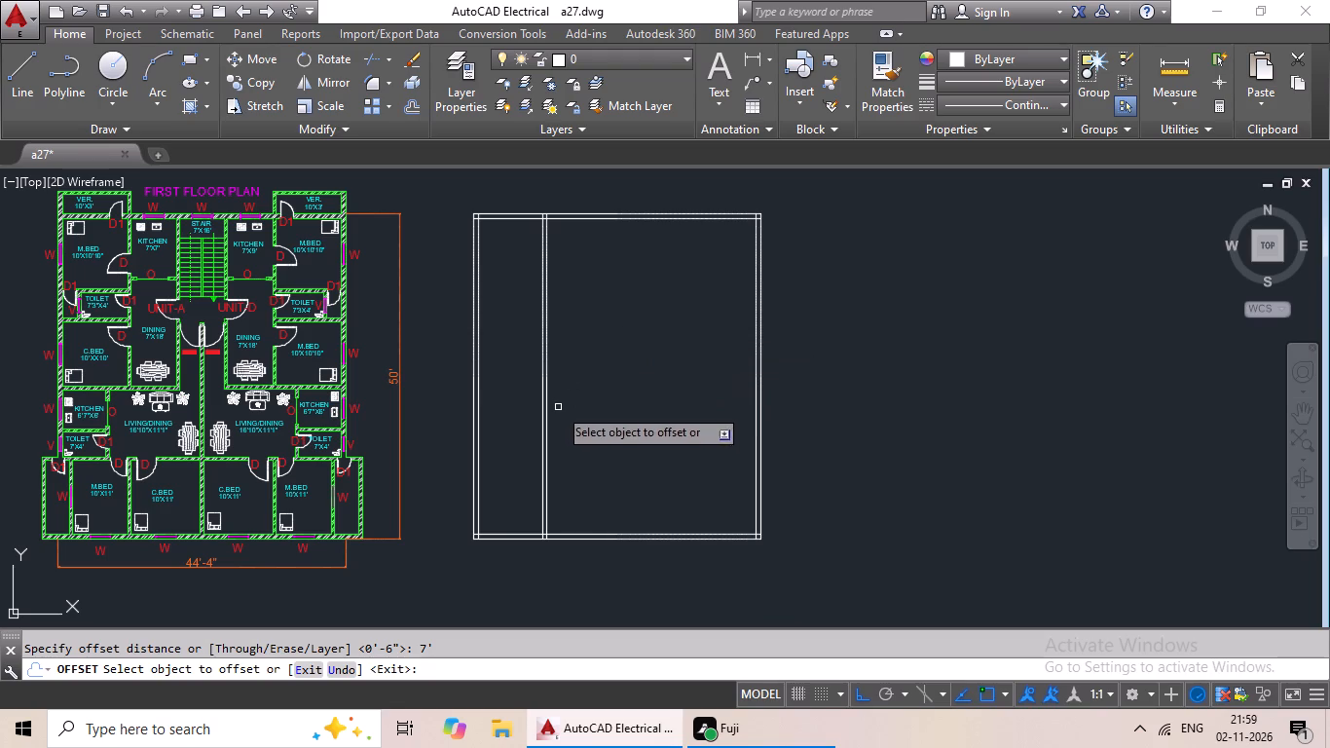
{"action": "left_click_drag", "start_coordinate": [548, 443], "coordinate": [596, 443]}
{"action": "left_click", "coordinate": [642, 437]}
{"action": "key", "text": "Escape"}
Offset the newest vertical line 6" to the right to form the second partition.
{"action": "key", "text": "o"}
{"action": "key", "text": "Return"}
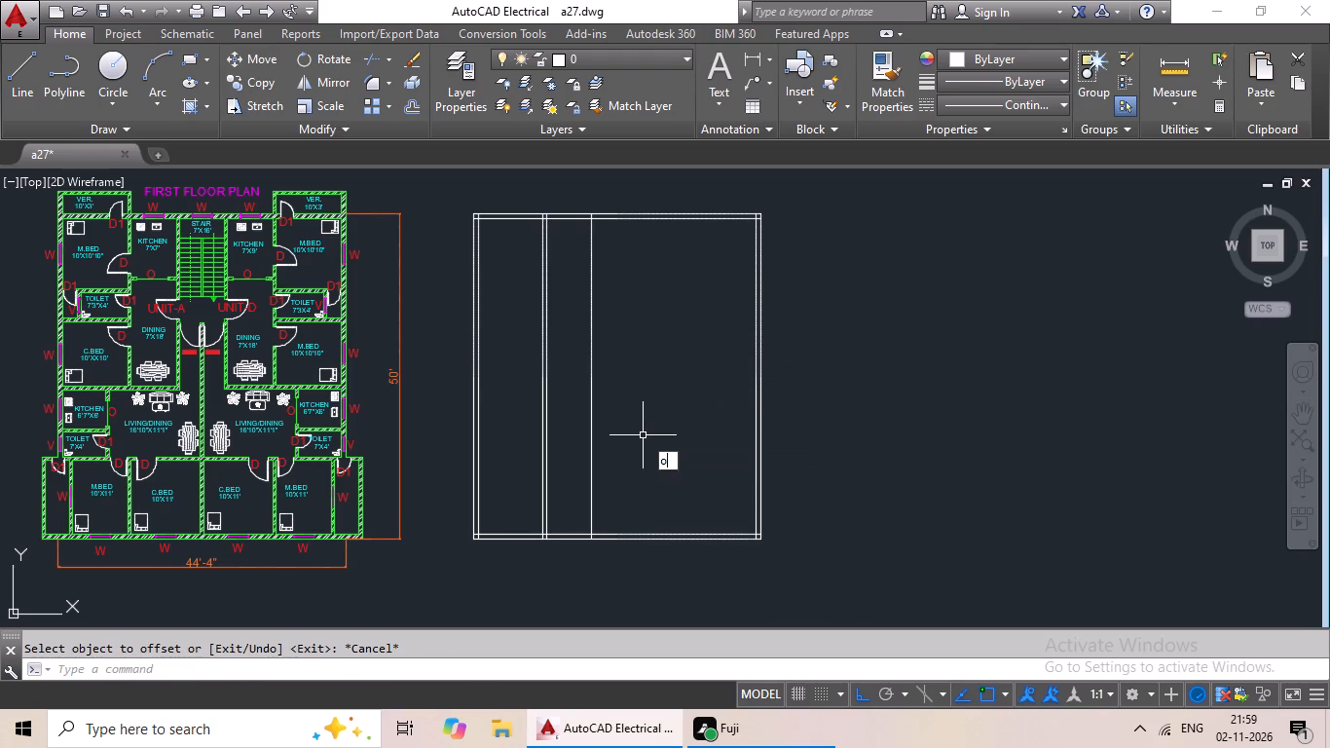
{"action": "key", "text": "6"}
{"action": "key", "text": "shift+quotedbl"}
{"action": "key", "text": "Return"}
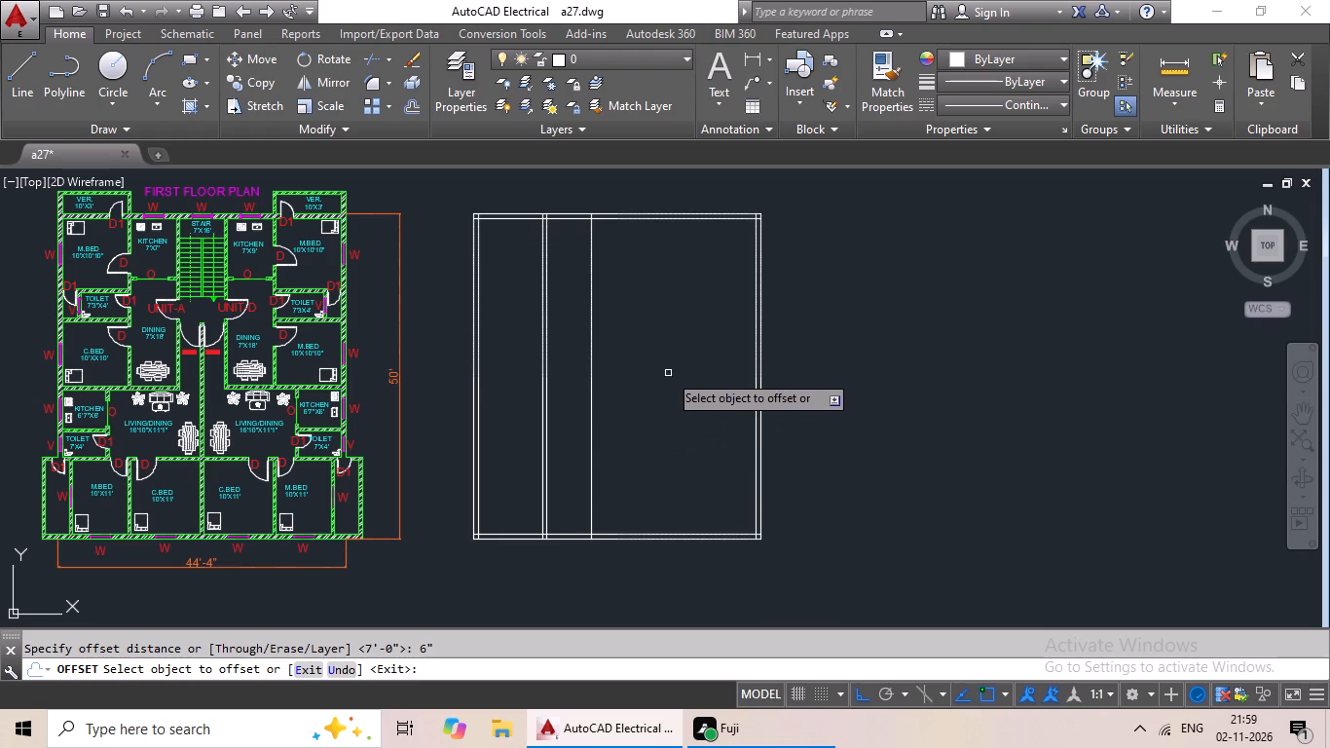
{"action": "left_click", "coordinate": [593, 389]}
{"action": "left_click", "coordinate": [638, 381]}
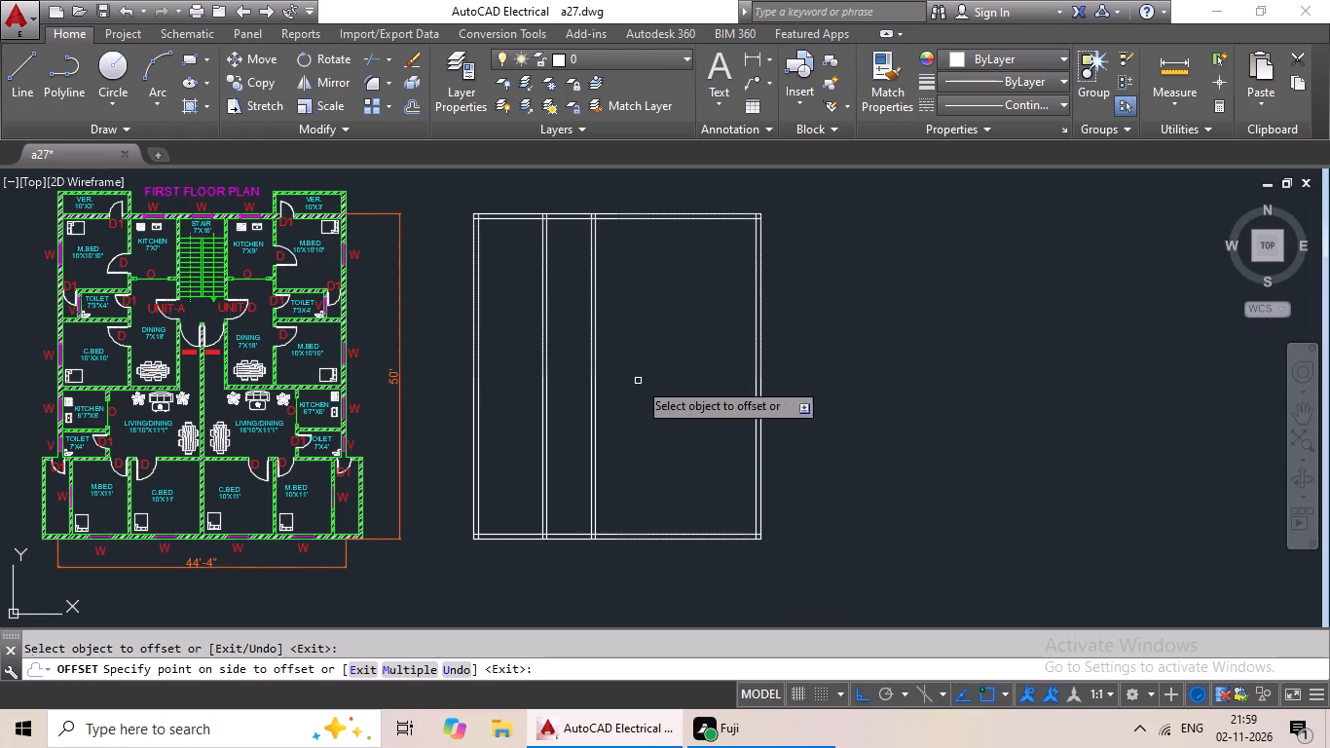
Check the clear horizontal distance between the first and second vertical partitions with a linear dimension, without placing it.
{"action": "left_click", "coordinate": [754, 59]}
{"action": "scroll", "coordinate": [534, 213], "scroll_direction": "up", "scroll_amount": 3}
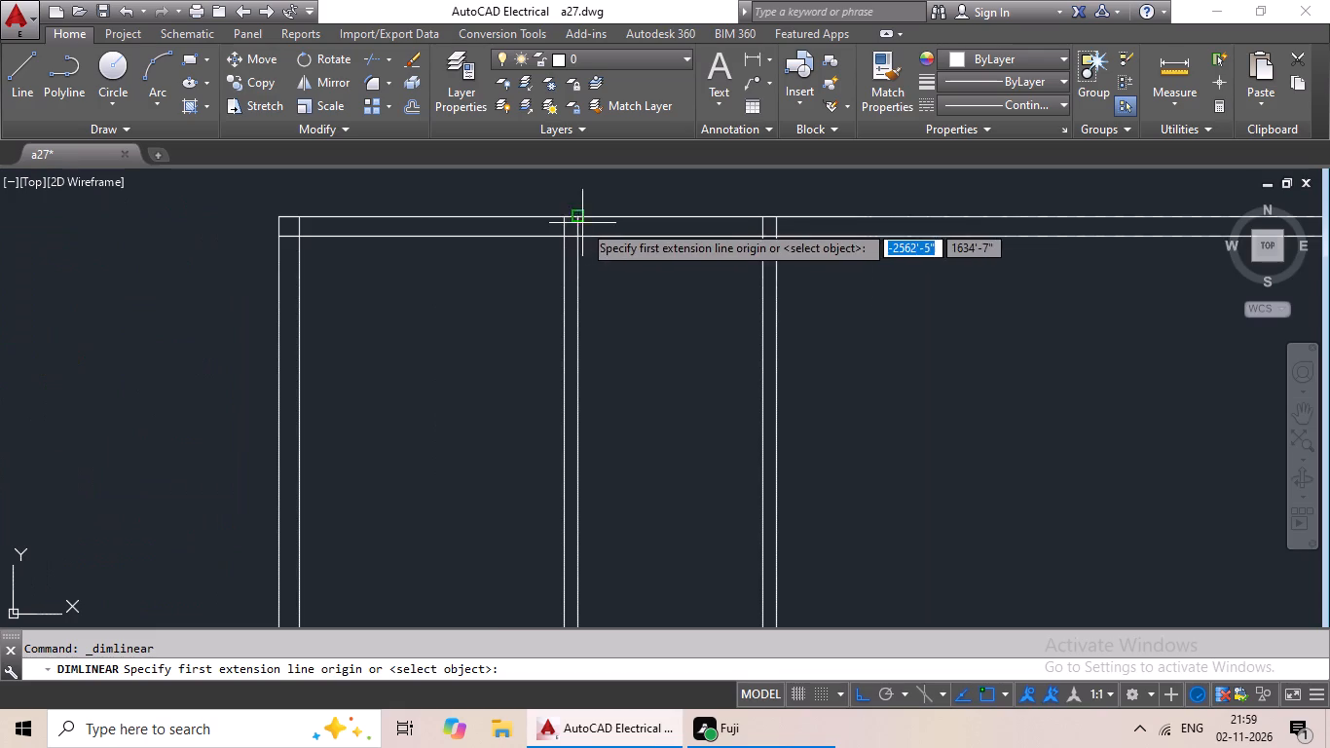
{"action": "scroll", "coordinate": [582, 223], "scroll_direction": "up", "scroll_amount": 3}
{"action": "left_click", "coordinate": [556, 276]}
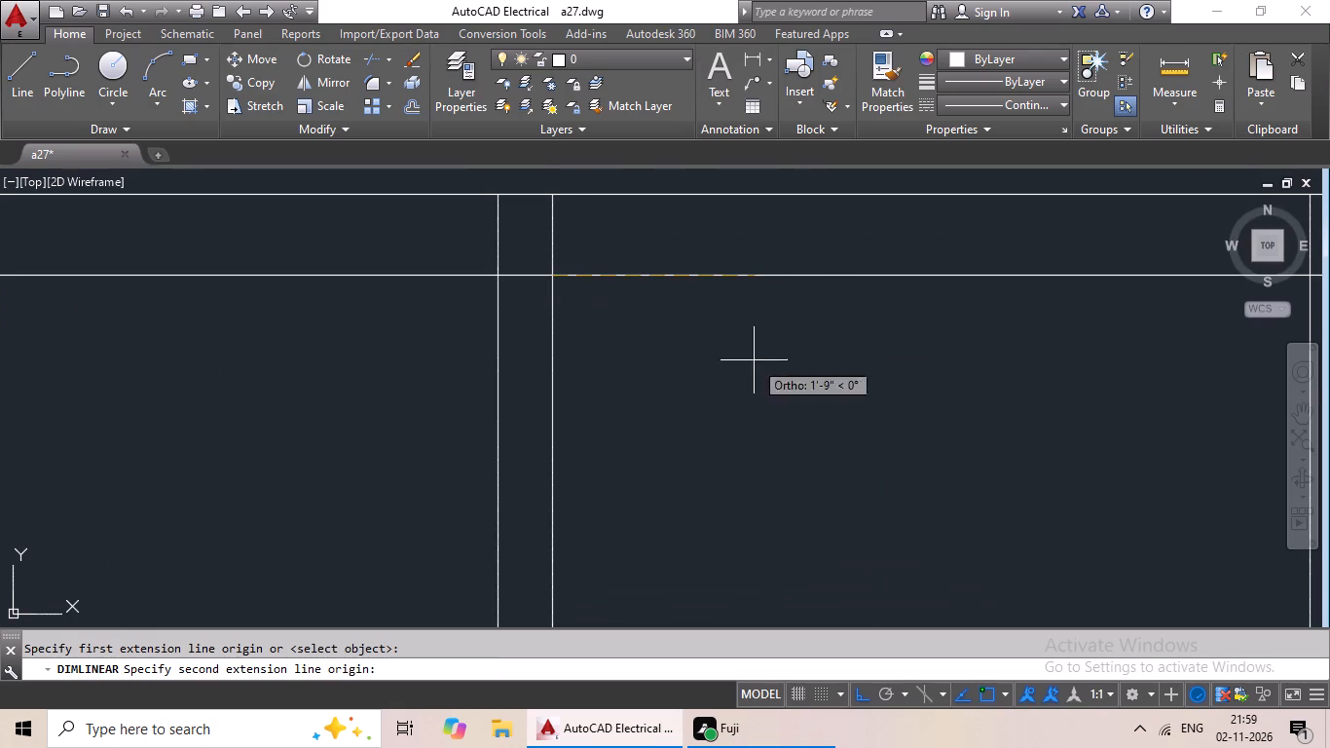
{"action": "middle_click_drag", "start_coordinate": [821, 365], "coordinate": [397, 362]}
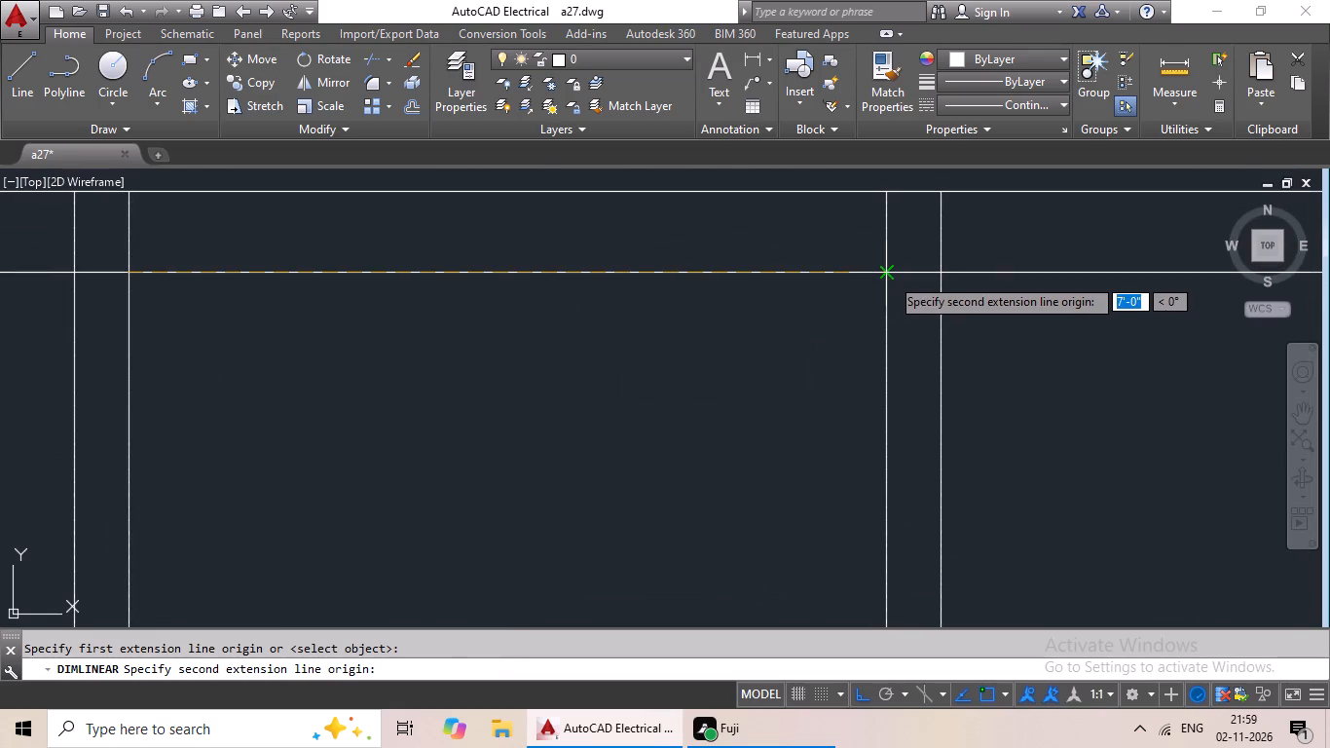
{"action": "left_click", "coordinate": [886, 273]}
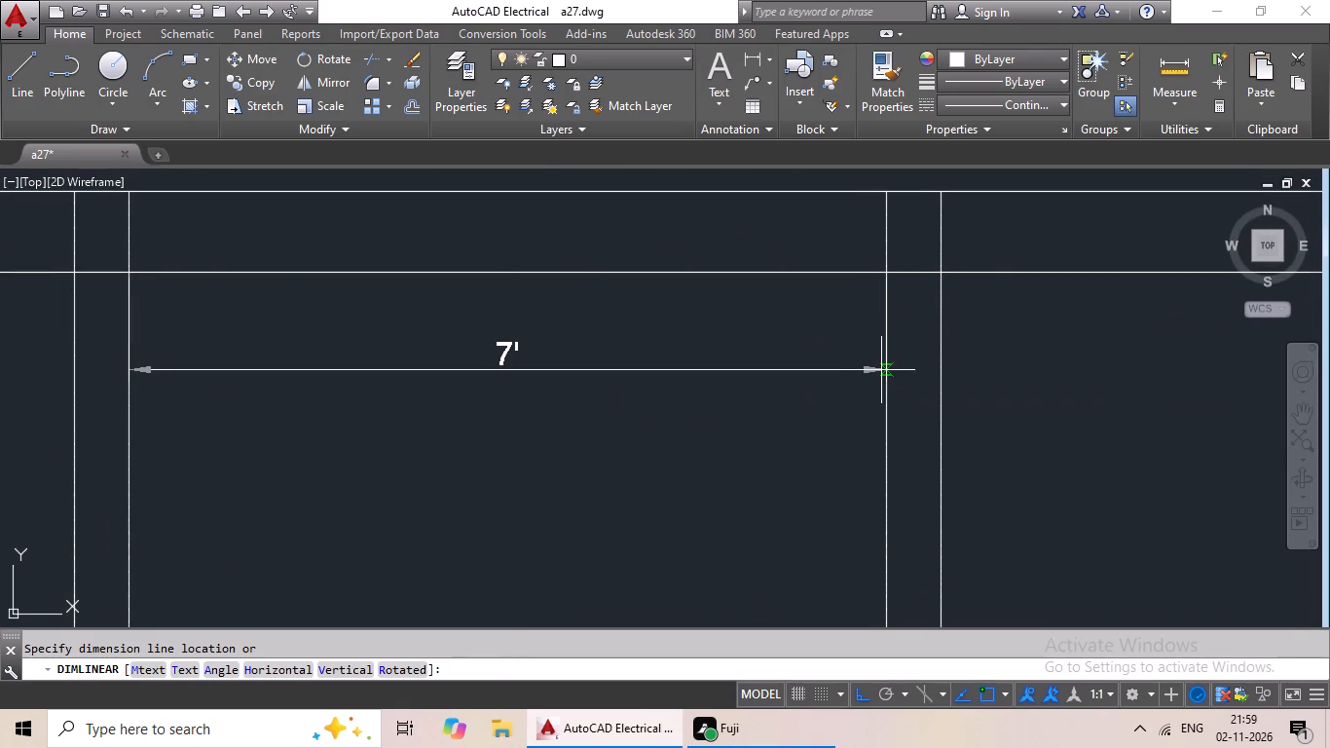
{"action": "key", "text": "Escape"}
{"action": "scroll", "coordinate": [874, 373], "scroll_direction": "down", "scroll_amount": 4}
{"action": "middle_click_drag", "start_coordinate": [791, 431], "coordinate": [810, 280]}
{"action": "scroll", "coordinate": [819, 293], "scroll_direction": "down", "scroll_amount": 1}
{"action": "middle_click_drag", "start_coordinate": [778, 280], "coordinate": [755, 271]}
{"action": "middle_click_drag", "start_coordinate": [858, 290], "coordinate": [771, 293]}
{"action": "key", "text": "Escape"}
{"action": "key", "text": "Escape"}
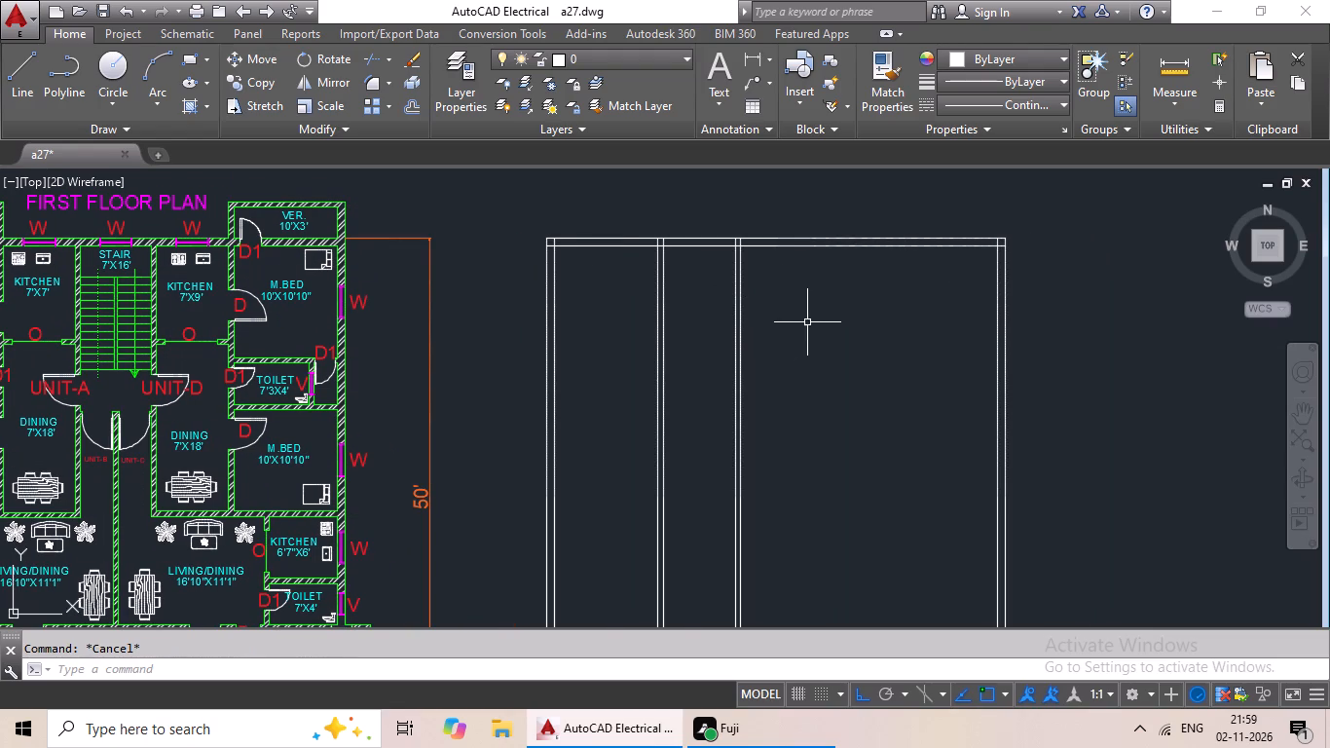
Offset the inner line of the right outer wall 10' to the left, into the plan.
{"action": "middle_click_drag", "start_coordinate": [809, 321], "coordinate": [749, 320]}
{"action": "key", "text": "Escape"}
{"action": "key", "text": "o"}
{"action": "key", "text": "Return"}
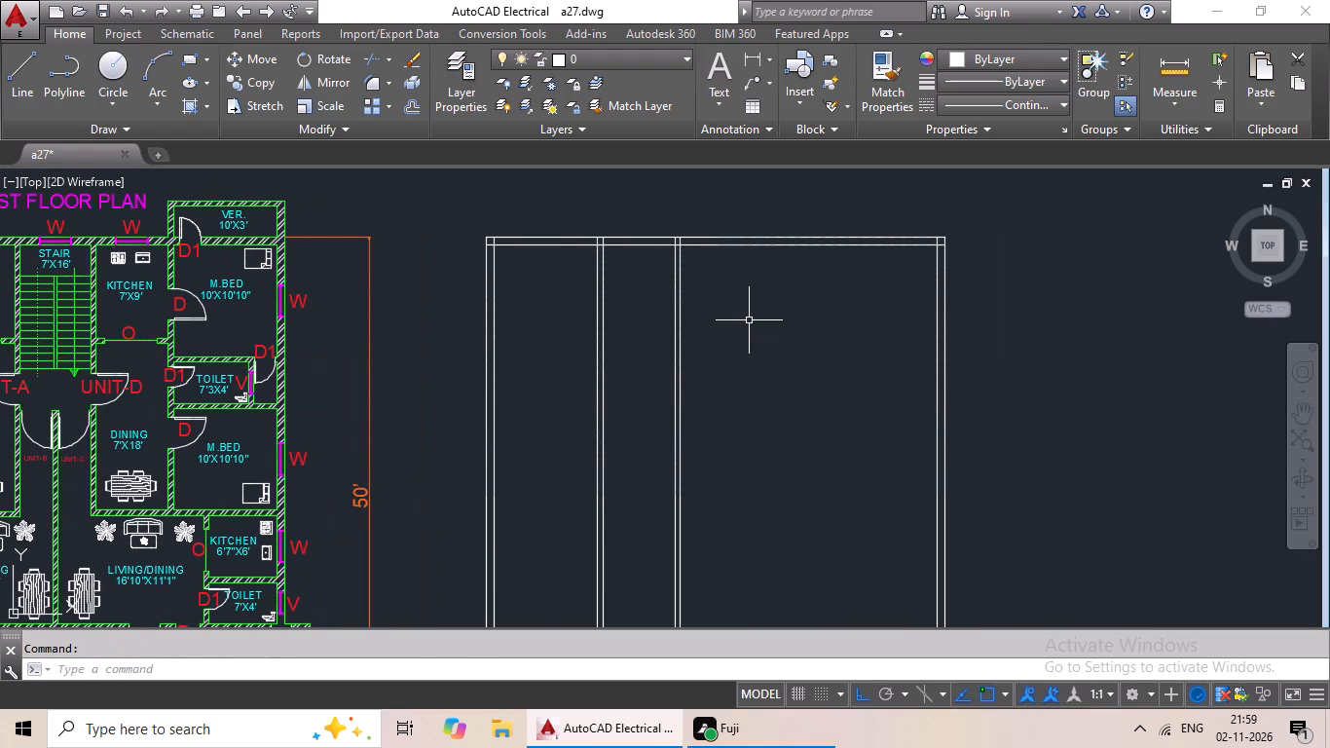
{"action": "type", "text": "10'"}
{"action": "key", "text": "Return"}
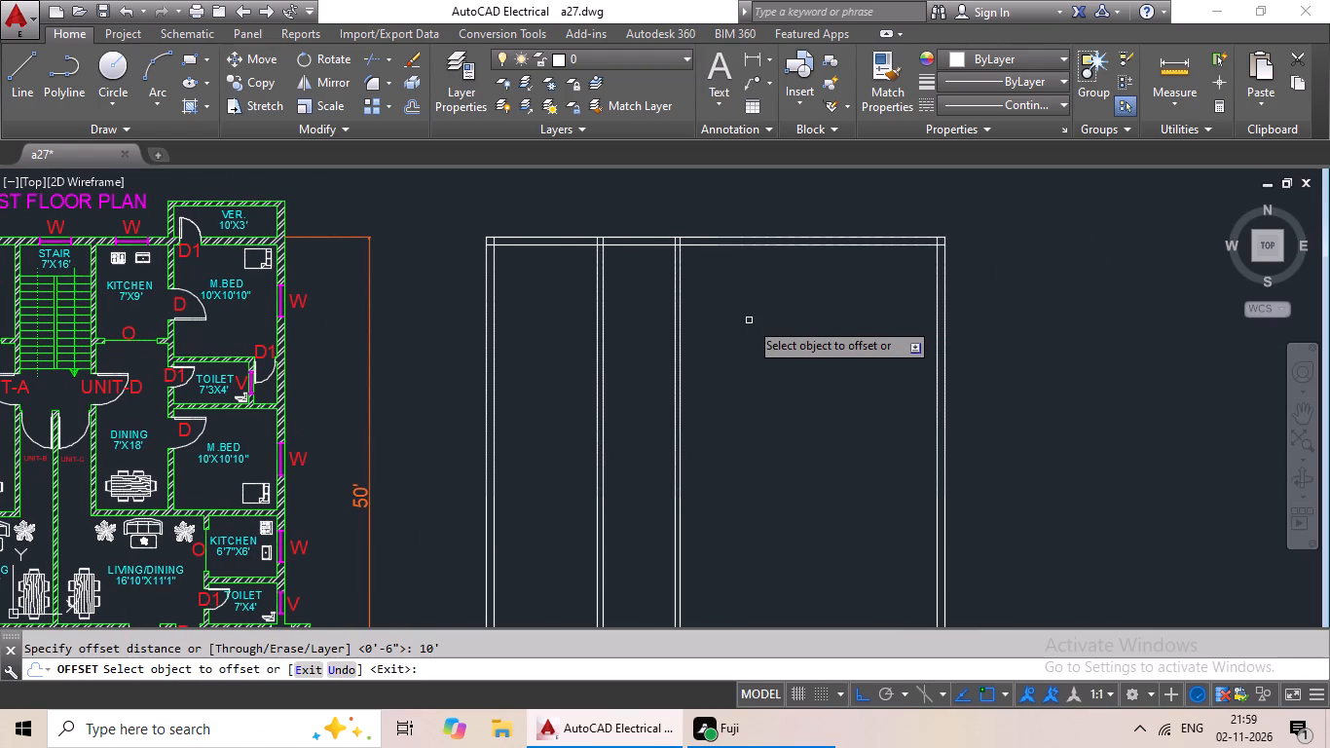
{"action": "left_click_drag", "start_coordinate": [936, 402], "coordinate": [926, 404]}
{"action": "left_click", "coordinate": [909, 407]}
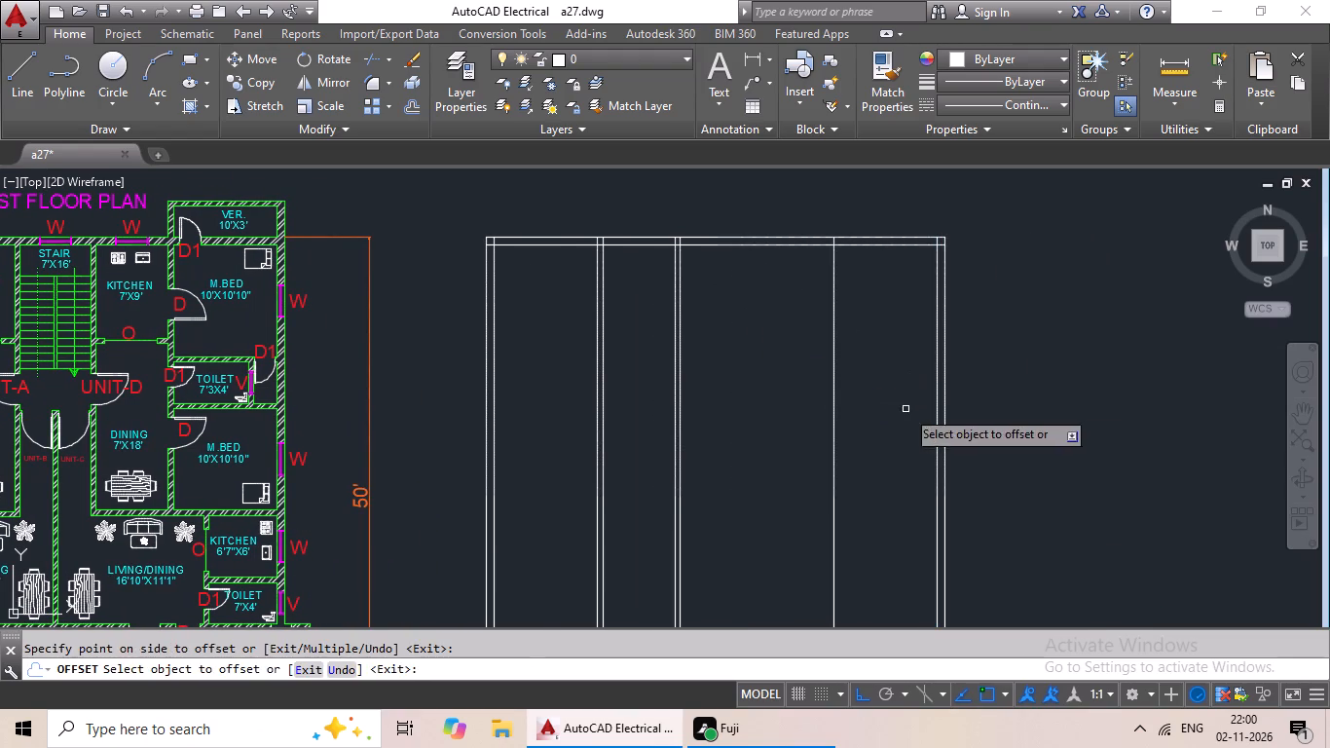
{"action": "key", "text": "Escape"}
{"action": "key", "text": "Escape"}
Offset the new vertical line near the right wall 6" to the left to form the rightmost partition.
{"action": "key", "text": "o"}
{"action": "key", "text": "Return"}
{"action": "key", "text": "6"}
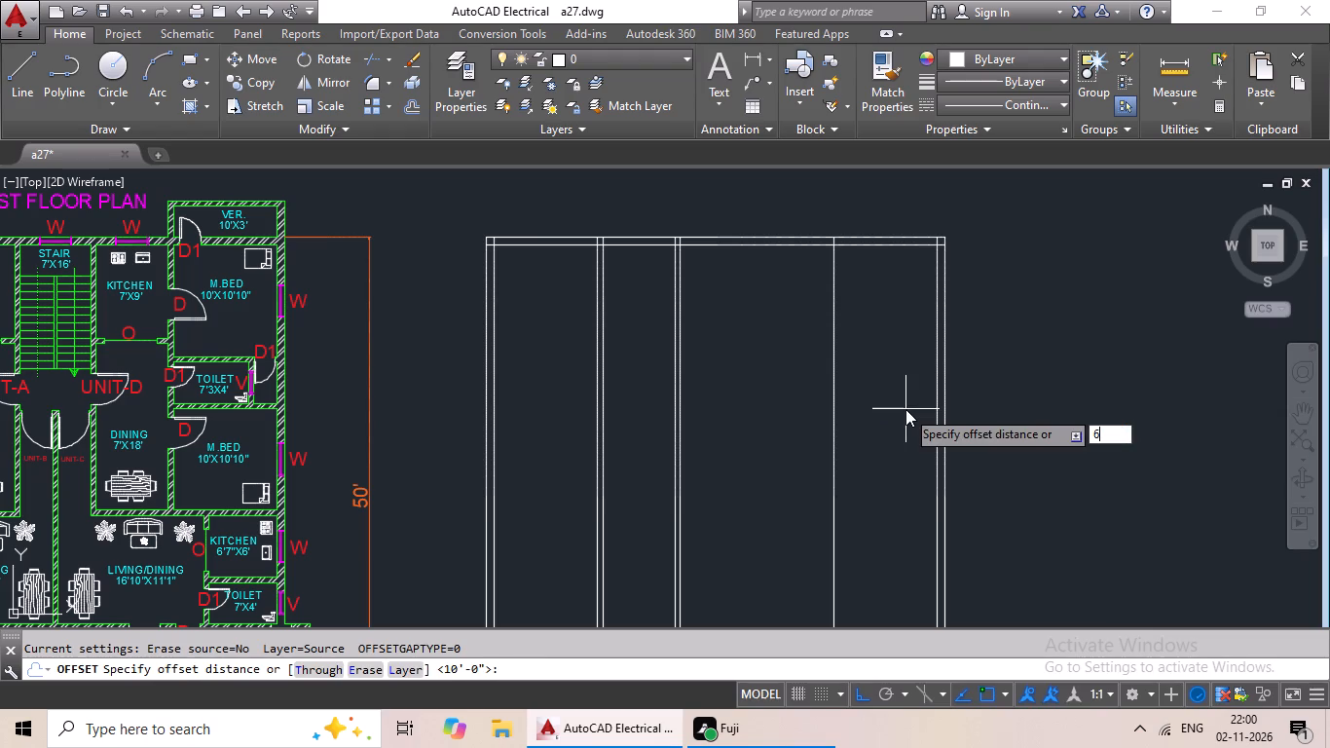
{"action": "key", "text": "shift+quotedbl"}
{"action": "key", "text": "Return"}
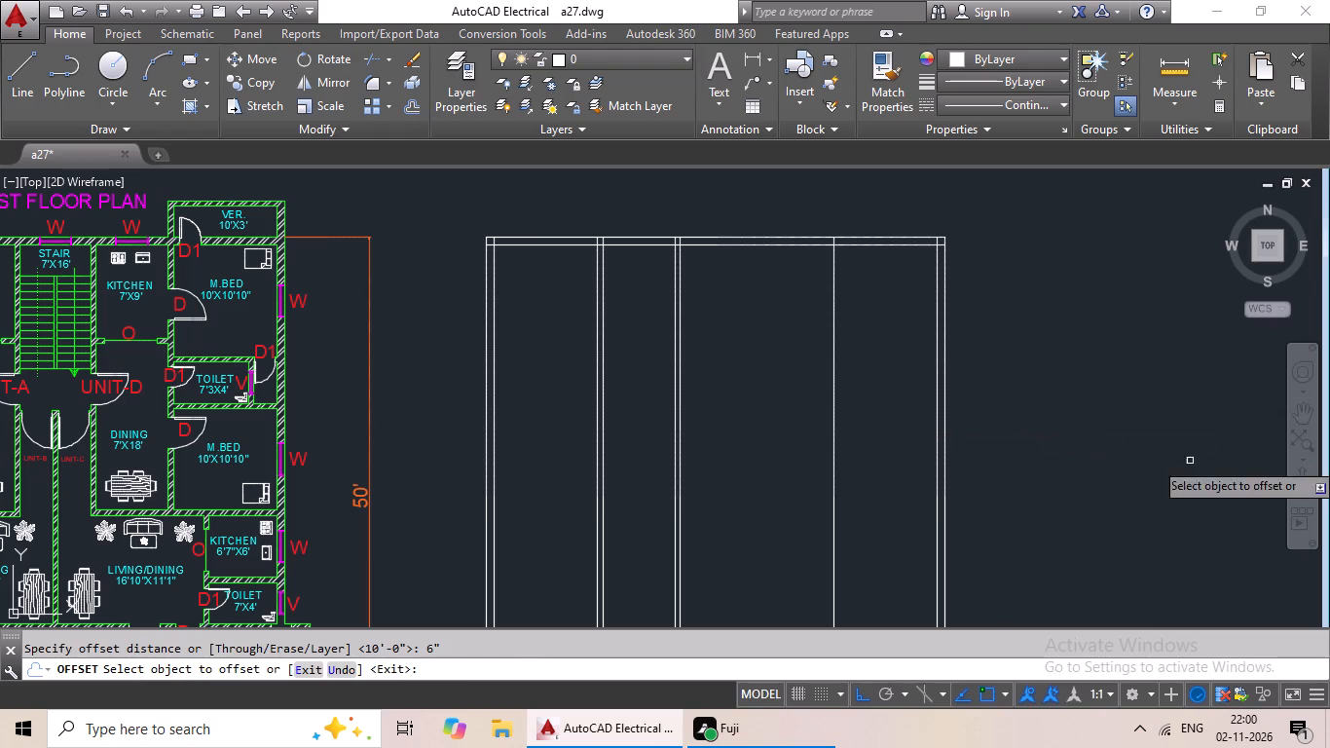
{"action": "left_click_drag", "start_coordinate": [831, 328], "coordinate": [805, 336]}
{"action": "left_click", "coordinate": [738, 351]}
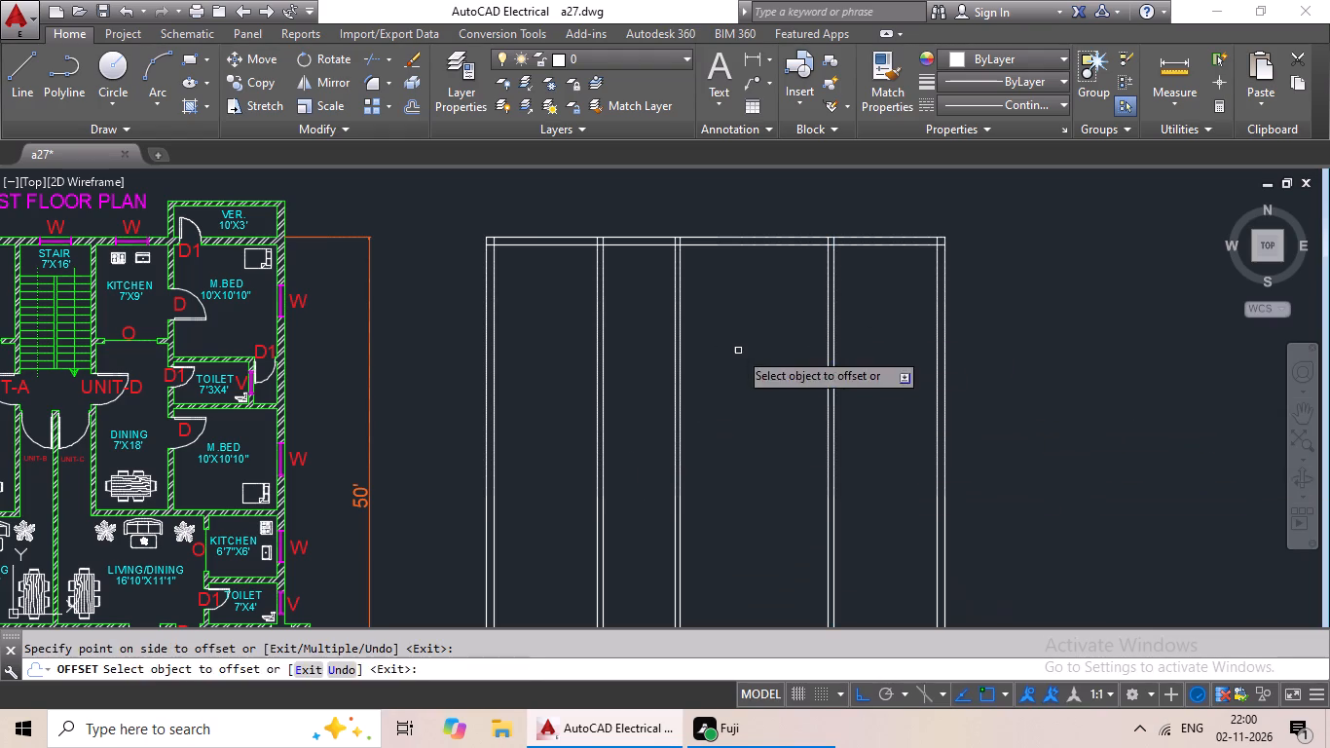
{"action": "key", "text": "Escape"}
{"action": "key", "text": "Escape"}
Offset the left-hand line of the rightmost partition 7' to the left.
{"action": "key", "text": "o"}
{"action": "key", "text": "Return"}
{"action": "type", "text": "7'"}
{"action": "key", "text": "Return"}
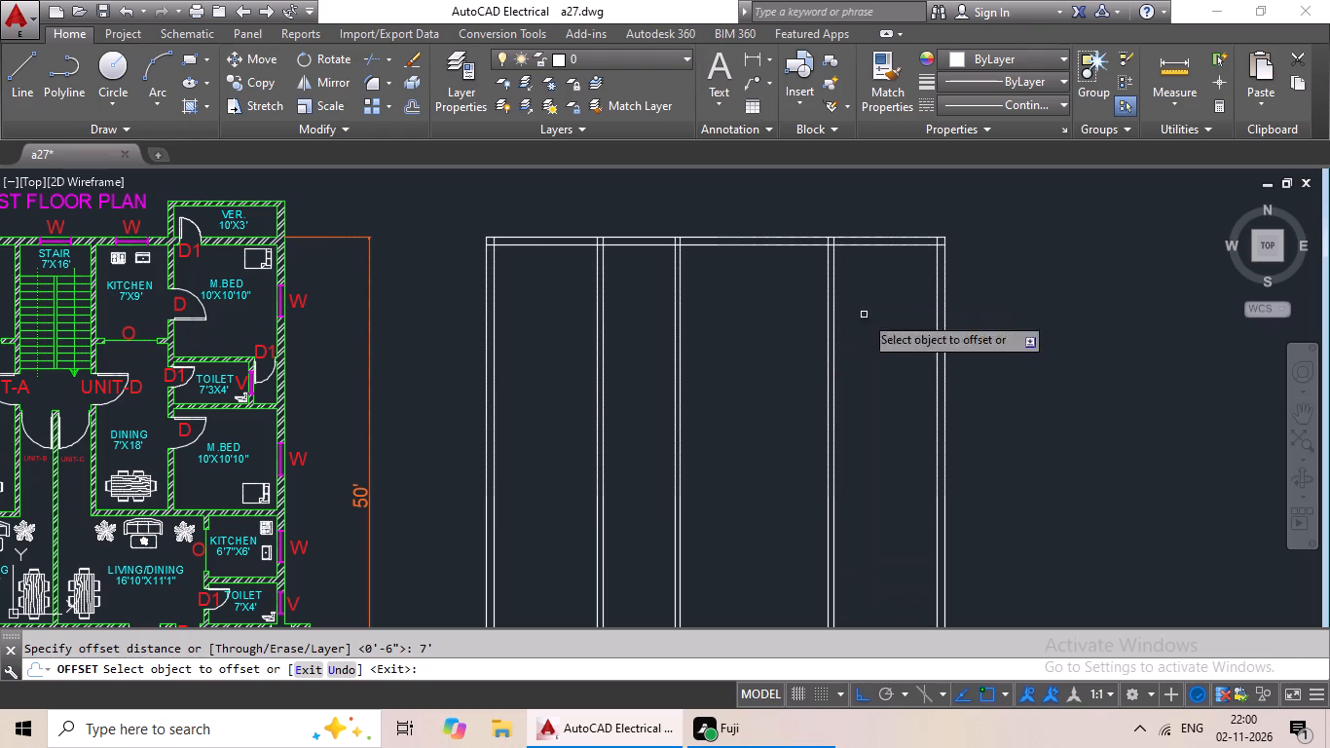
{"action": "left_click_drag", "start_coordinate": [829, 346], "coordinate": [775, 359]}
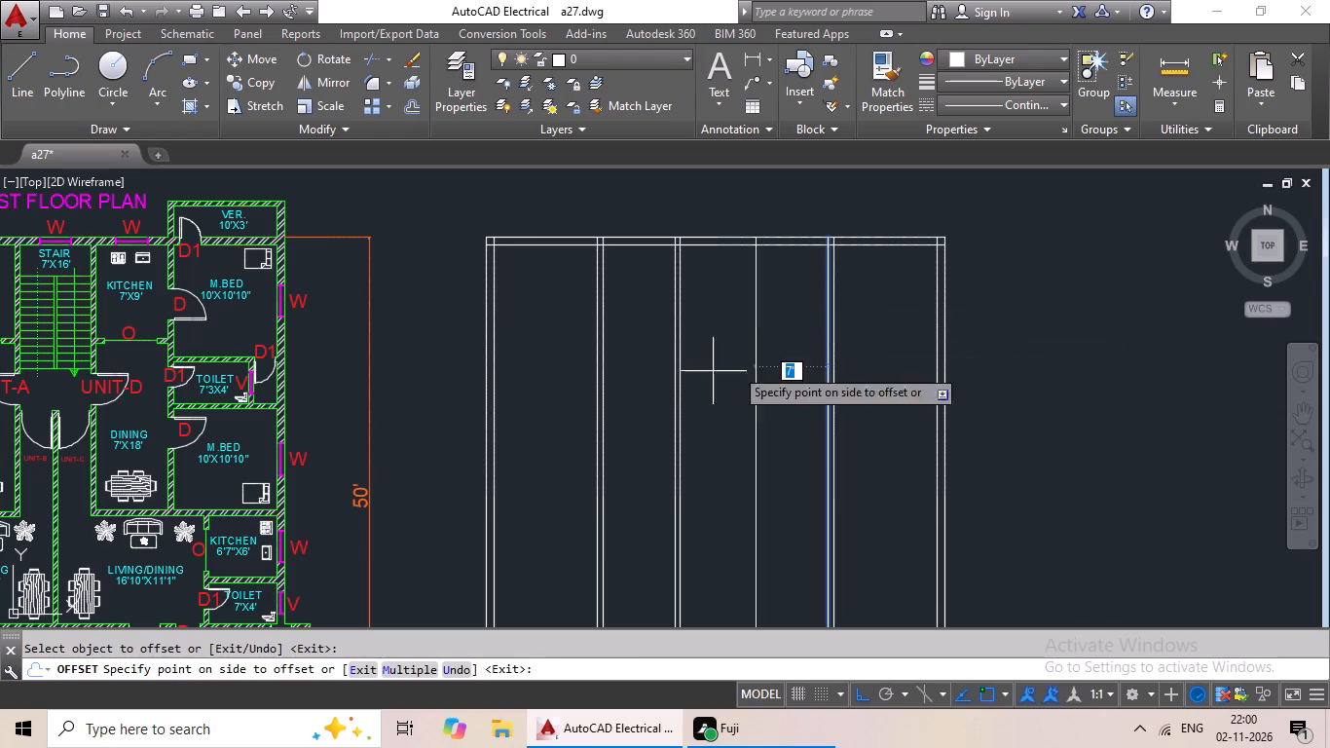
{"action": "left_click", "coordinate": [694, 370]}
{"action": "key", "text": "Escape"}
{"action": "key", "text": "Escape"}
{"action": "key", "text": "Escape"}
Offset the newest vertical line 6" to the left to give the remaining vertical partition its thickness.
{"action": "key", "text": "o"}
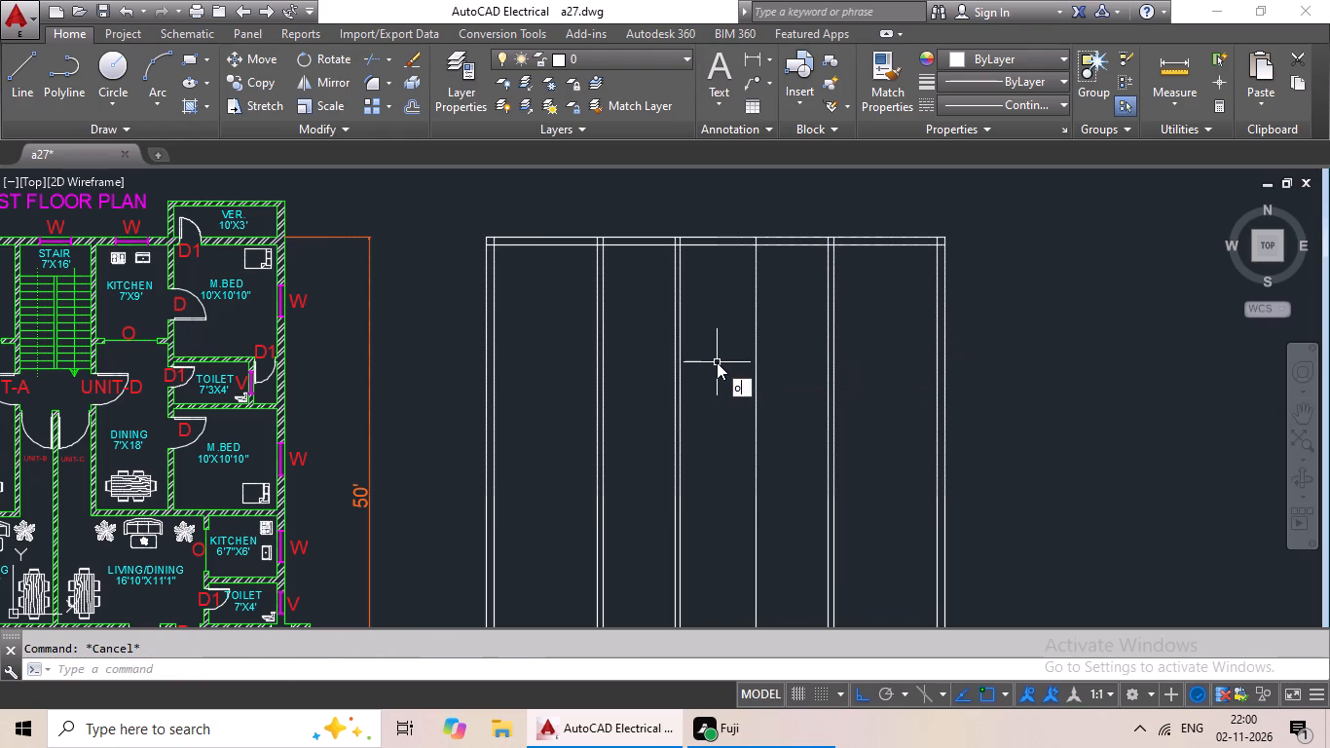
{"action": "key", "text": "Return"}
{"action": "key", "text": "6"}
{"action": "key", "text": "shift+quotedbl"}
{"action": "key", "text": "Return"}
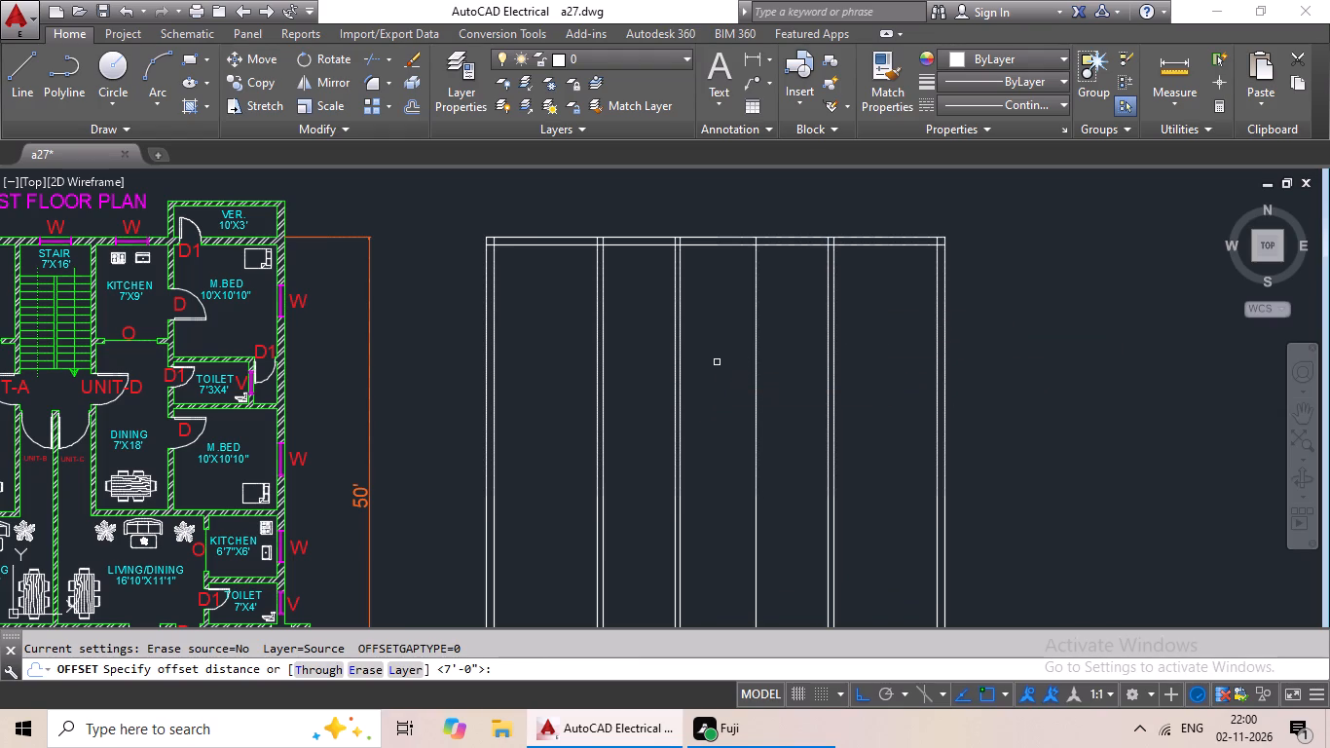
{"action": "left_click", "coordinate": [757, 345]}
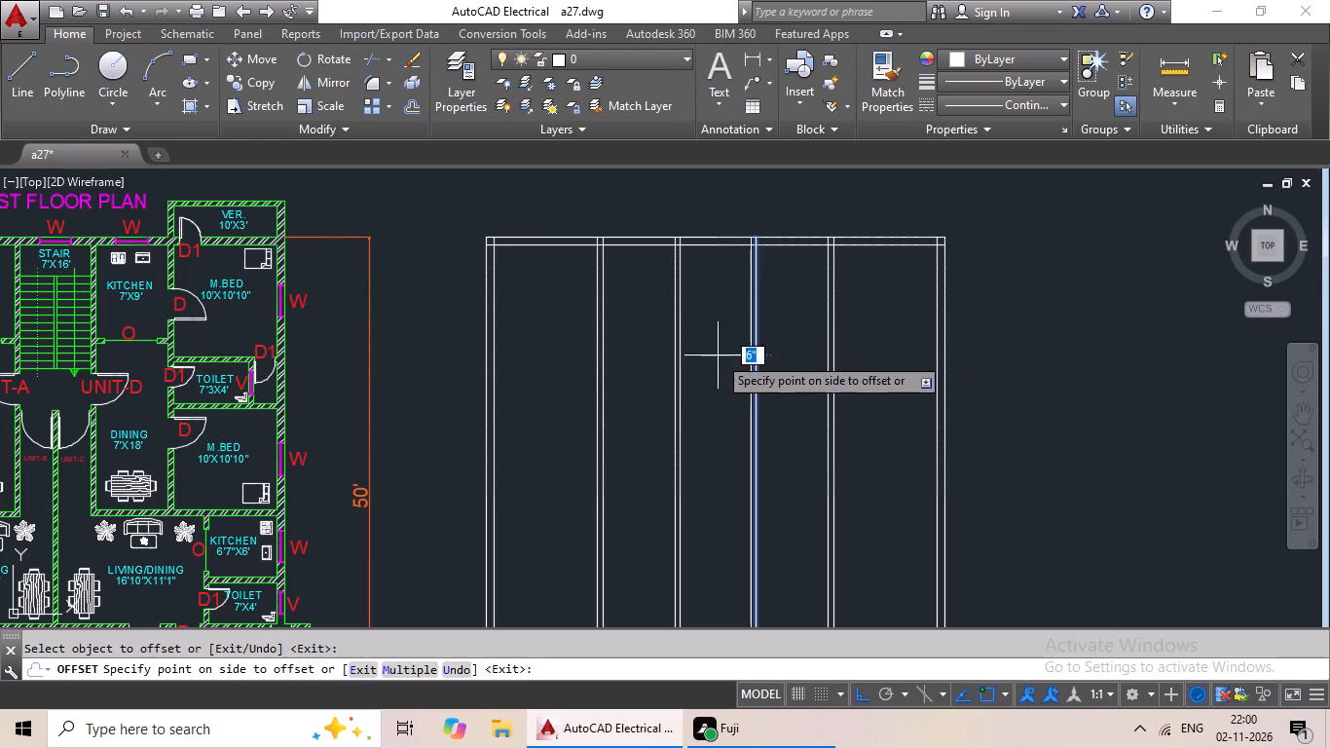
{"action": "left_click", "coordinate": [718, 355]}
{"action": "middle_click_drag", "start_coordinate": [772, 299], "coordinate": [758, 337]}
{"action": "scroll", "coordinate": [758, 336], "scroll_direction": "up", "scroll_amount": 2}
{"action": "middle_click_drag", "start_coordinate": [758, 336], "coordinate": [716, 409]}
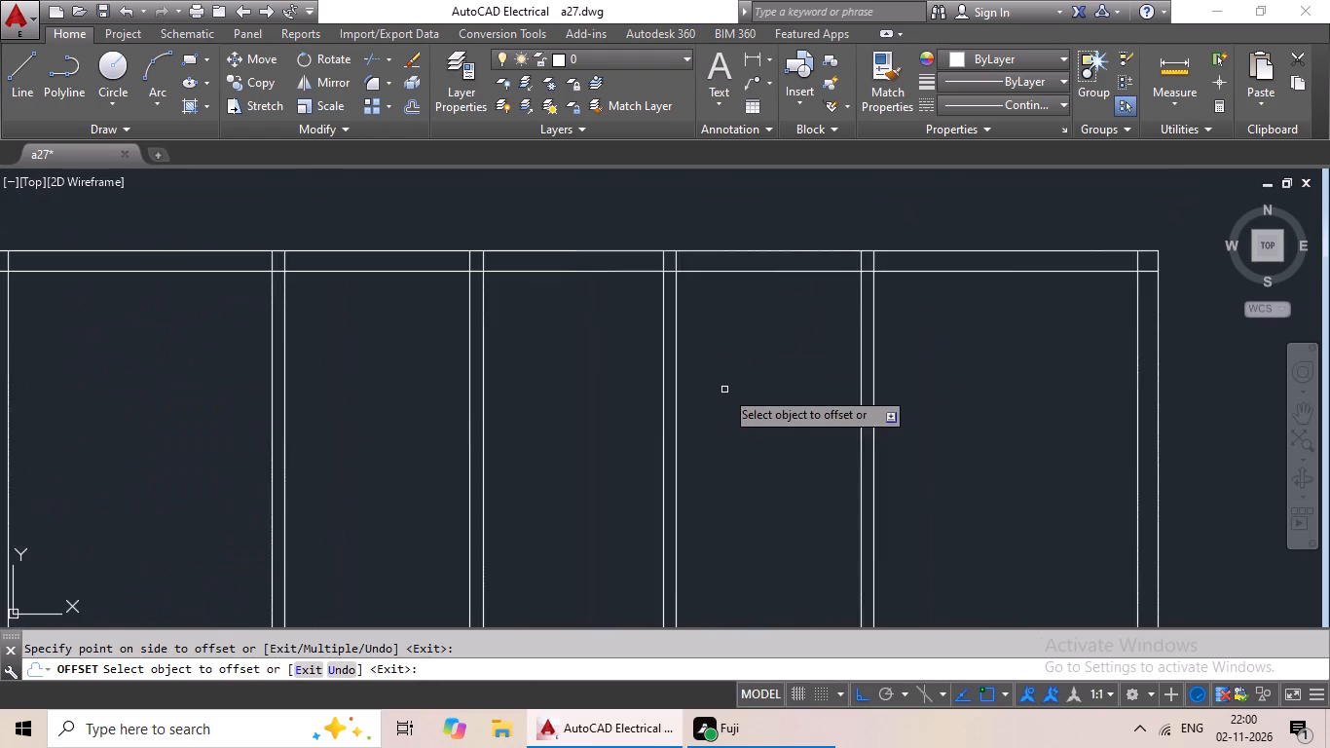
{"action": "scroll", "coordinate": [725, 389], "scroll_direction": "down", "scroll_amount": 2}
{"action": "middle_click_drag", "start_coordinate": [726, 388], "coordinate": [818, 329]}
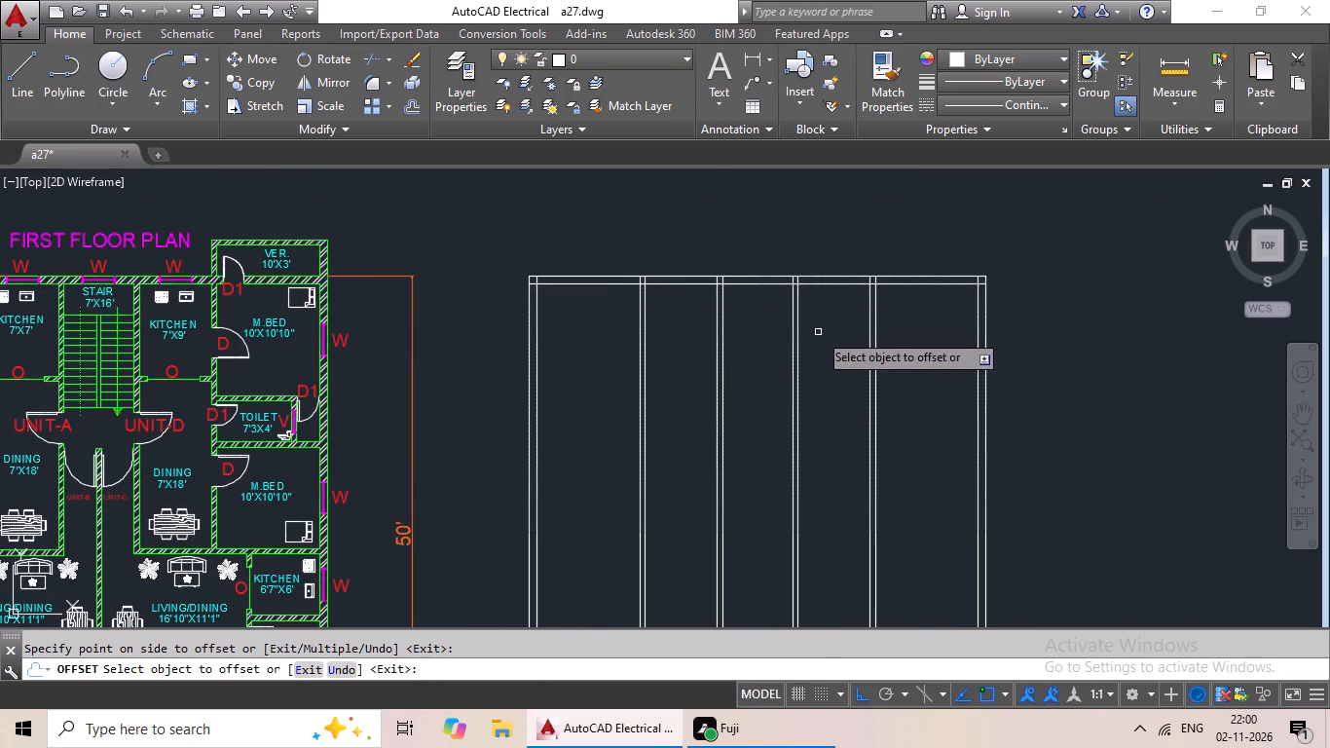
{"action": "middle_click_drag", "start_coordinate": [826, 337], "coordinate": [875, 302]}
{"action": "middle_click_drag", "start_coordinate": [871, 305], "coordinate": [790, 323]}
{"action": "middle_click_drag", "start_coordinate": [804, 320], "coordinate": [731, 340]}
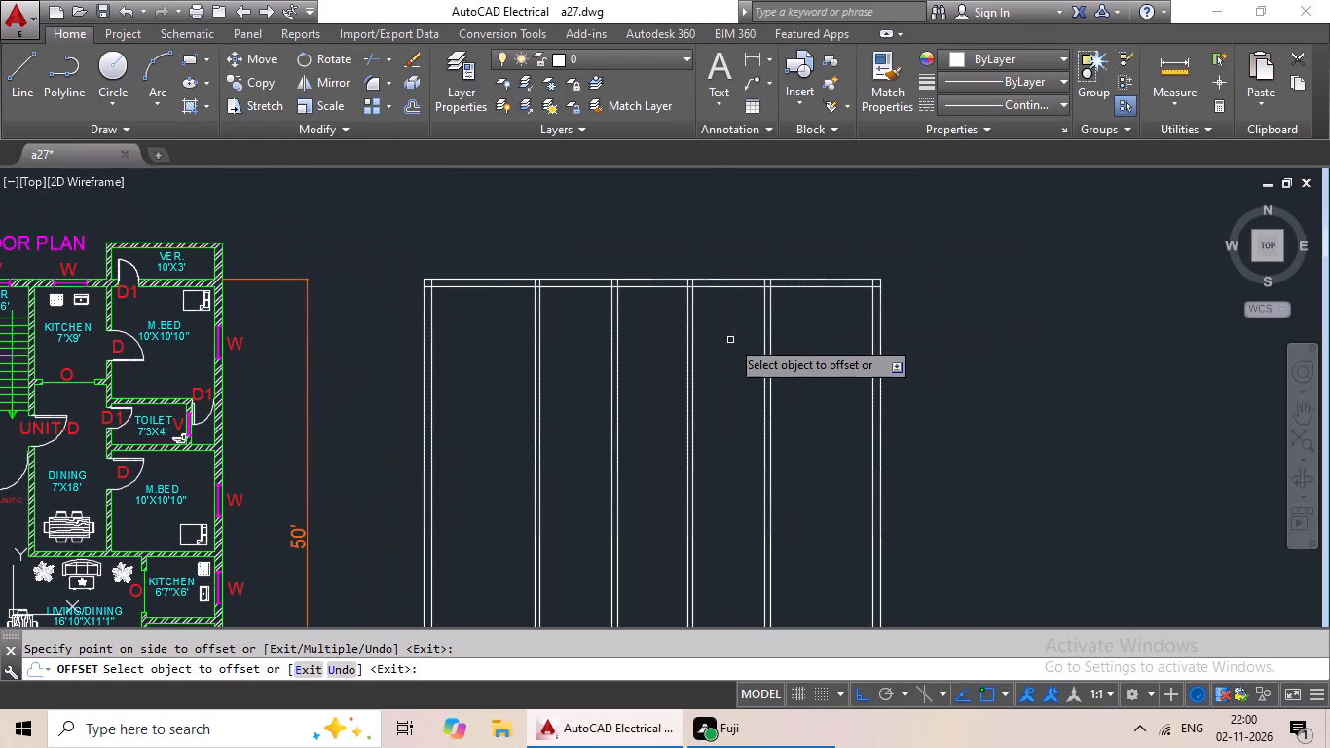
{"action": "key", "text": "grave"}
{"action": "key", "text": "Escape"}
{"action": "key", "text": "Escape"}
{"action": "key", "text": "Escape"}
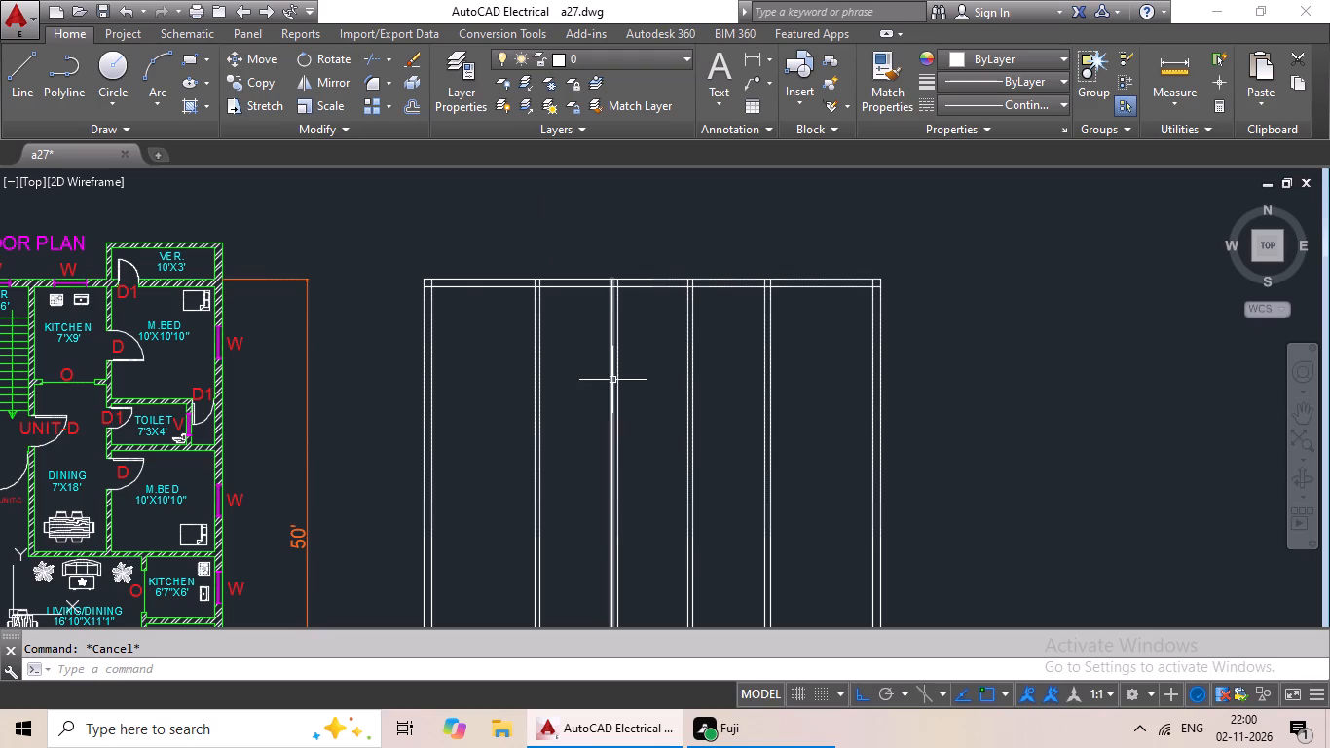
Offset the inner line of the top outer wall 10' down into the plan.
{"action": "scroll", "coordinate": [581, 392], "scroll_direction": "down", "scroll_amount": 2}
{"action": "middle_click_drag", "start_coordinate": [584, 391], "coordinate": [625, 312]}
{"action": "scroll", "coordinate": [602, 325], "scroll_direction": "up", "scroll_amount": 1}
{"action": "middle_click_drag", "start_coordinate": [612, 320], "coordinate": [610, 325]}
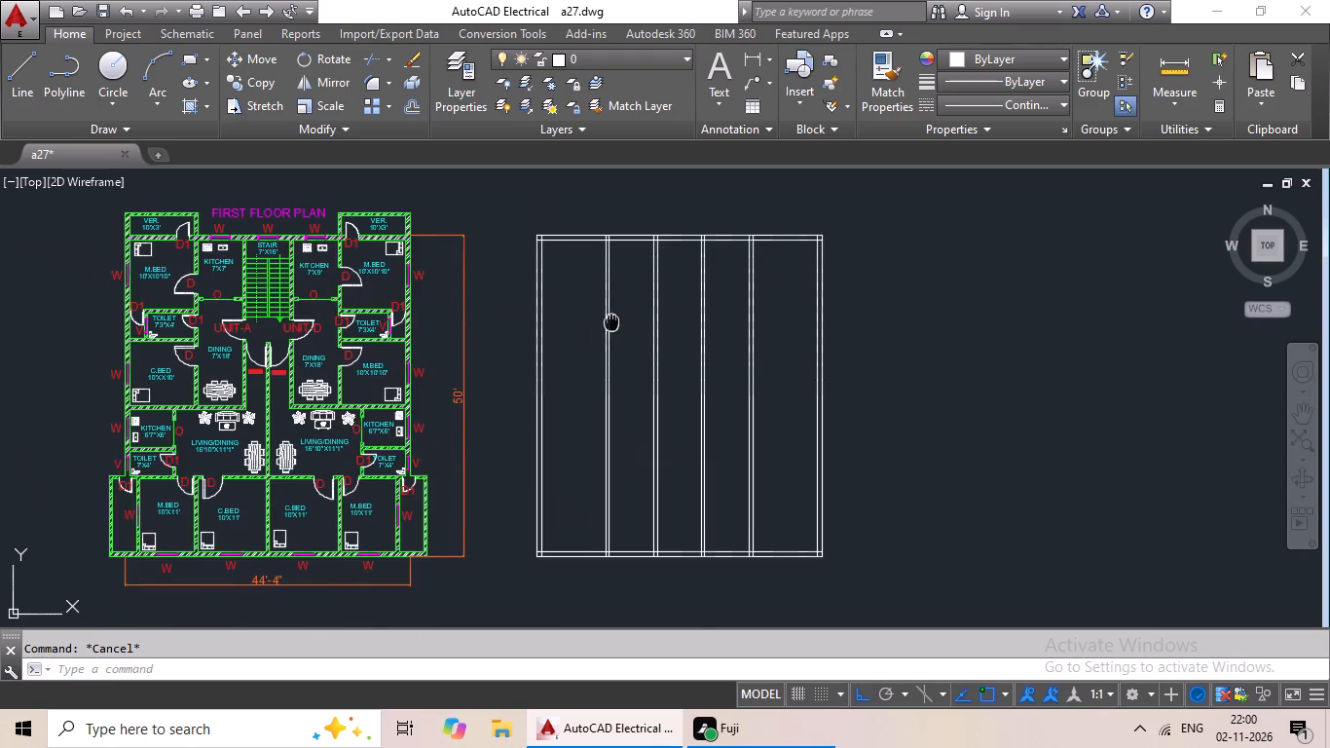
{"action": "middle_click_drag", "start_coordinate": [610, 325], "coordinate": [578, 357]}
{"action": "middle_click_drag", "start_coordinate": [589, 326], "coordinate": [539, 369]}
{"action": "key", "text": "Escape"}
{"action": "key", "text": "Escape"}
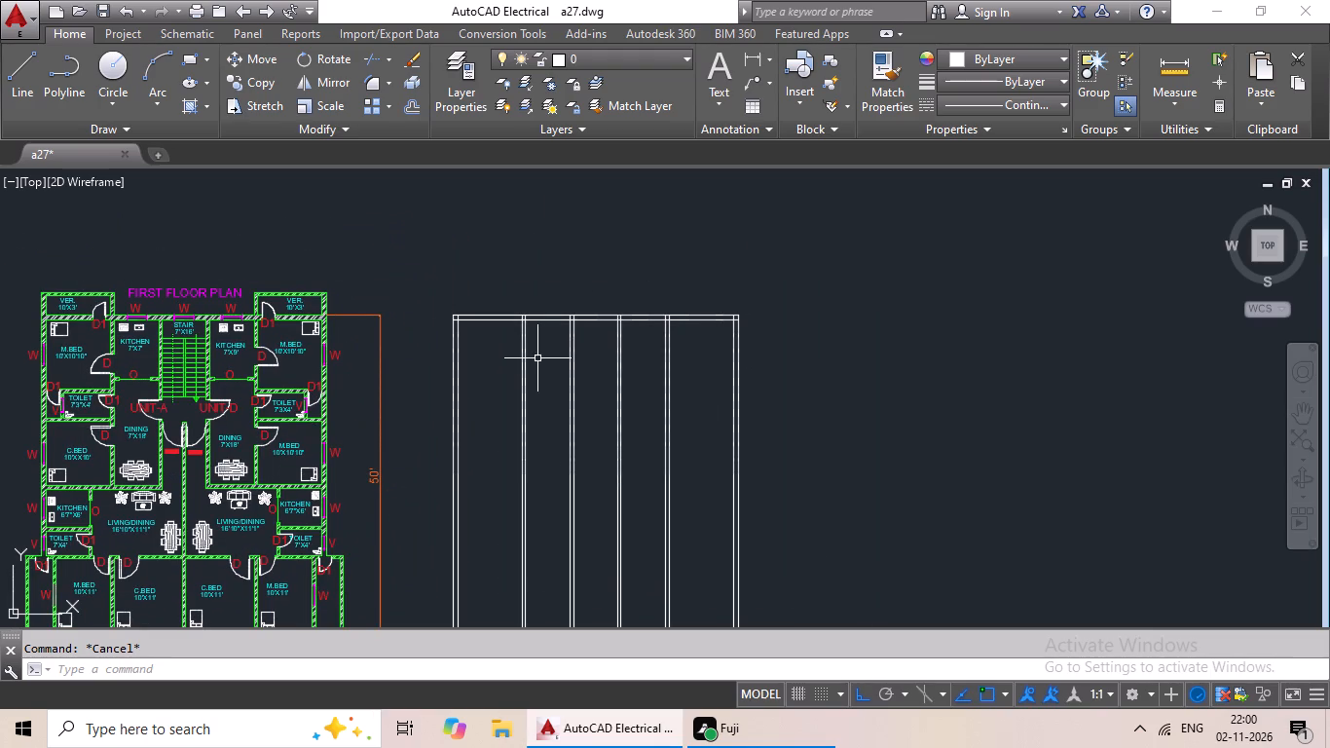
{"action": "key", "text": "o"}
{"action": "key", "text": "Return"}
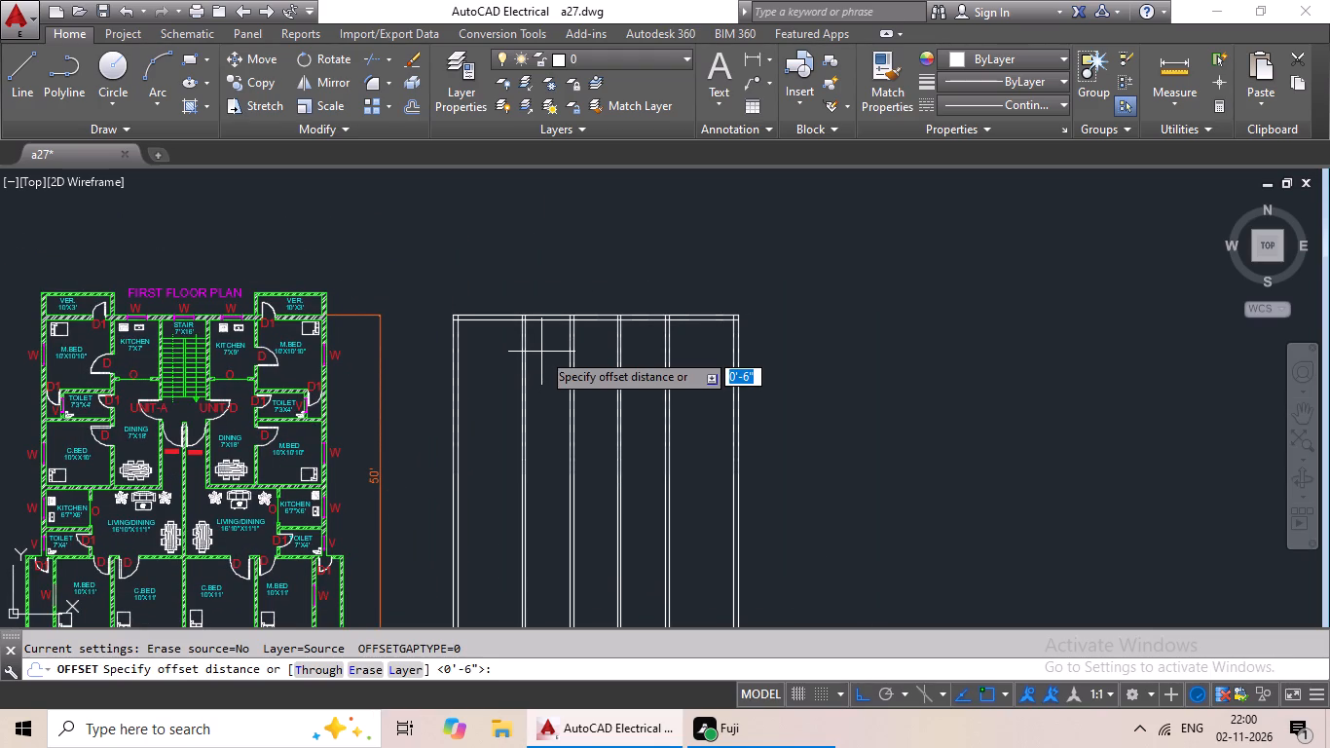
{"action": "type", "text": "10'"}
{"action": "key", "text": "Return"}
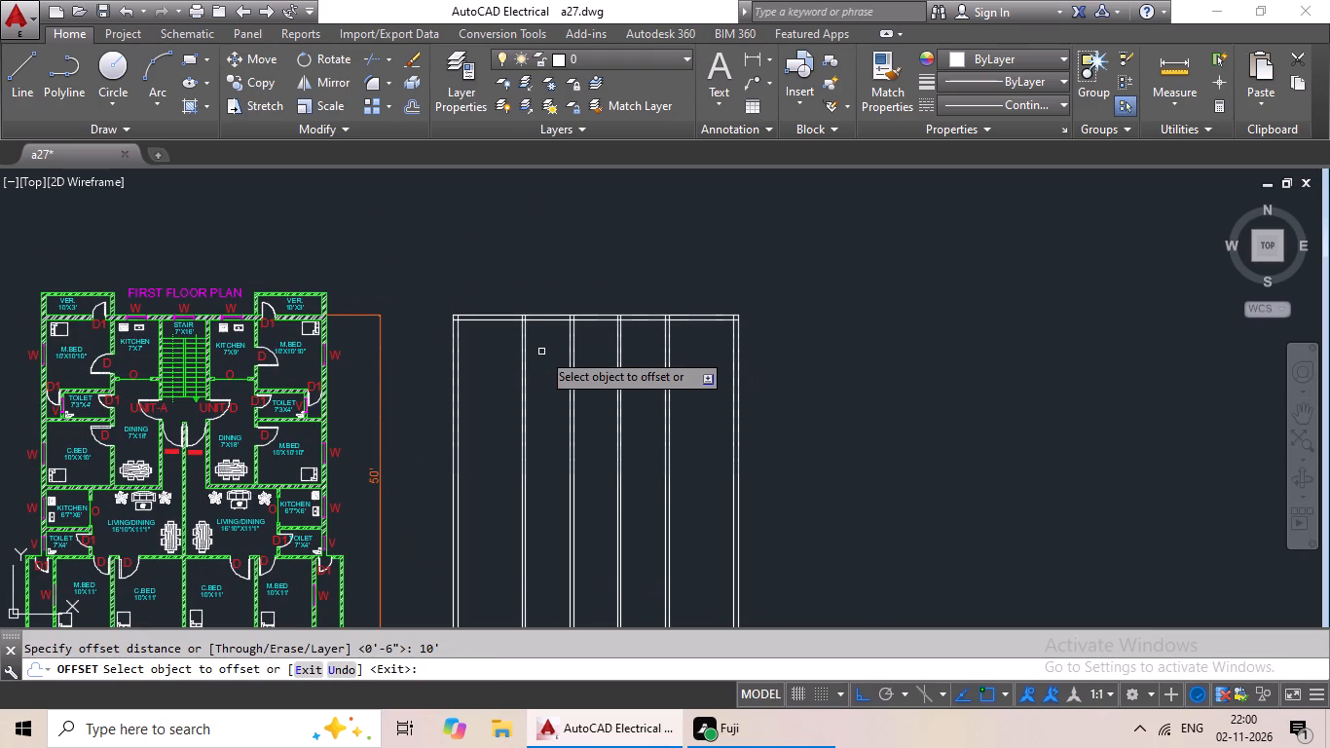
{"action": "scroll", "coordinate": [593, 321], "scroll_direction": "up", "scroll_amount": 2}
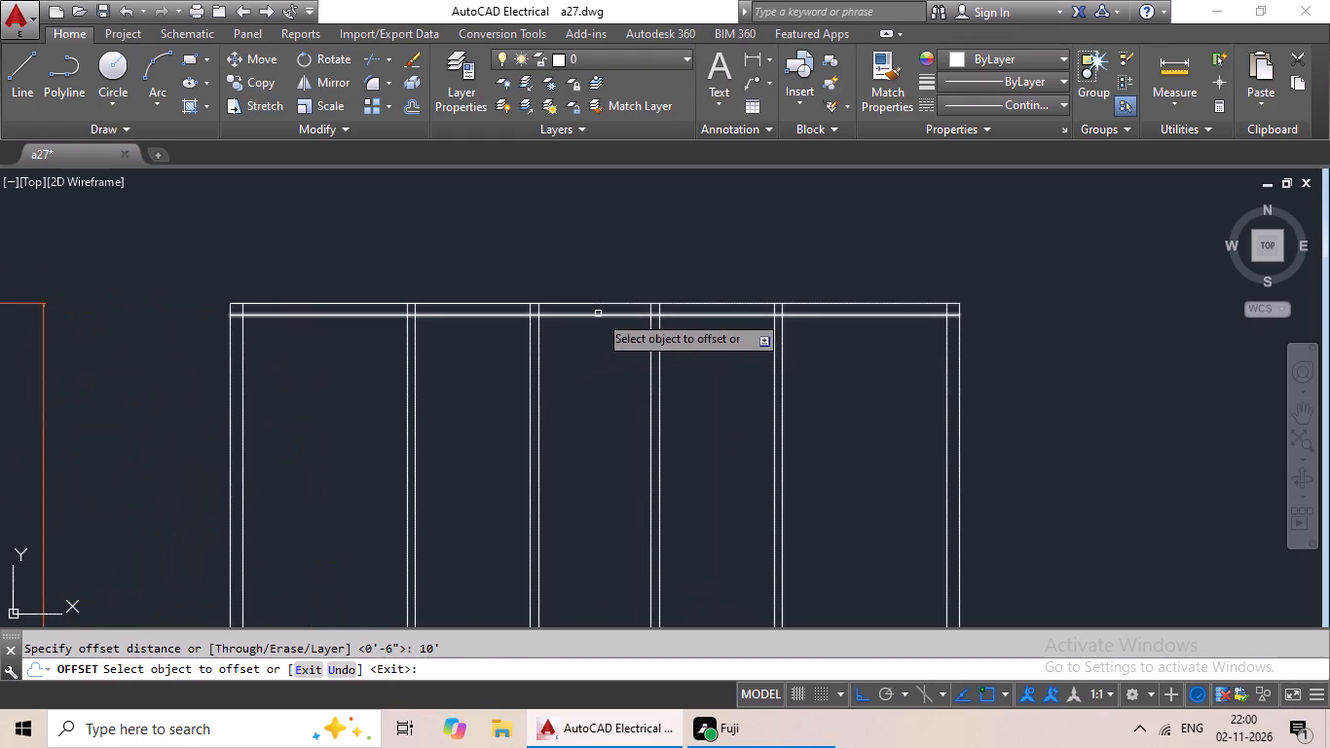
{"action": "left_click", "coordinate": [598, 314]}
{"action": "left_click", "coordinate": [588, 338]}
{"action": "middle_click_drag", "start_coordinate": [590, 365], "coordinate": [613, 313]}
{"action": "key", "text": "Escape"}
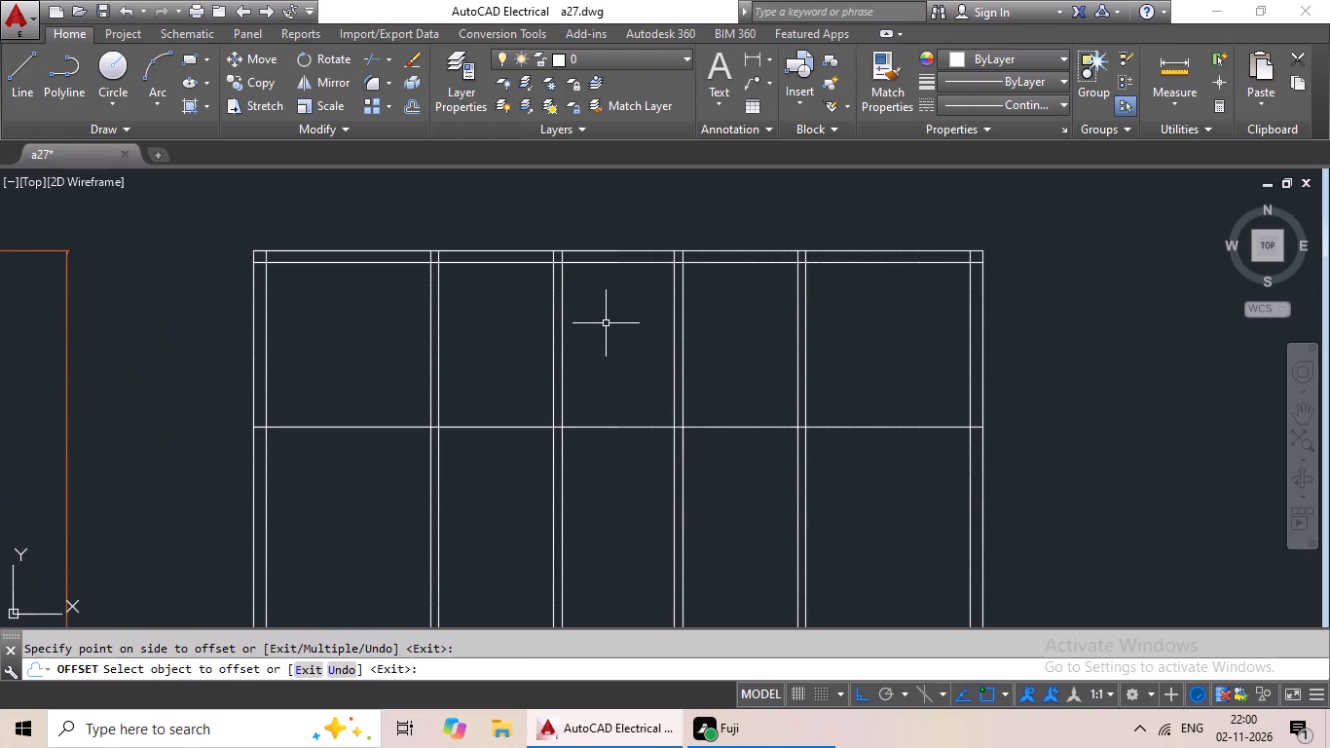
Offset the new horizontal line 6" downward to form the first horizontal partition.
{"action": "key", "text": "o"}
{"action": "key", "text": "Return"}
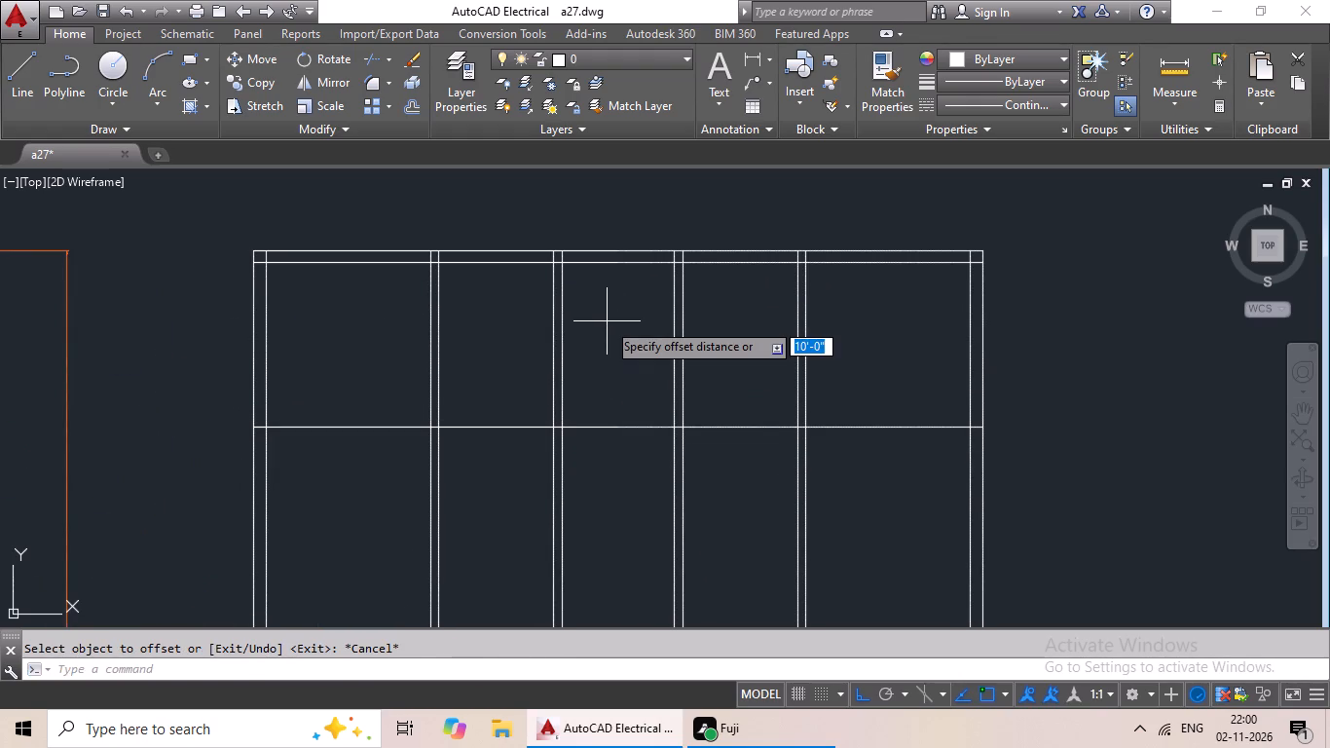
{"action": "type", "text": "6\""}
{"action": "key", "text": "Return"}
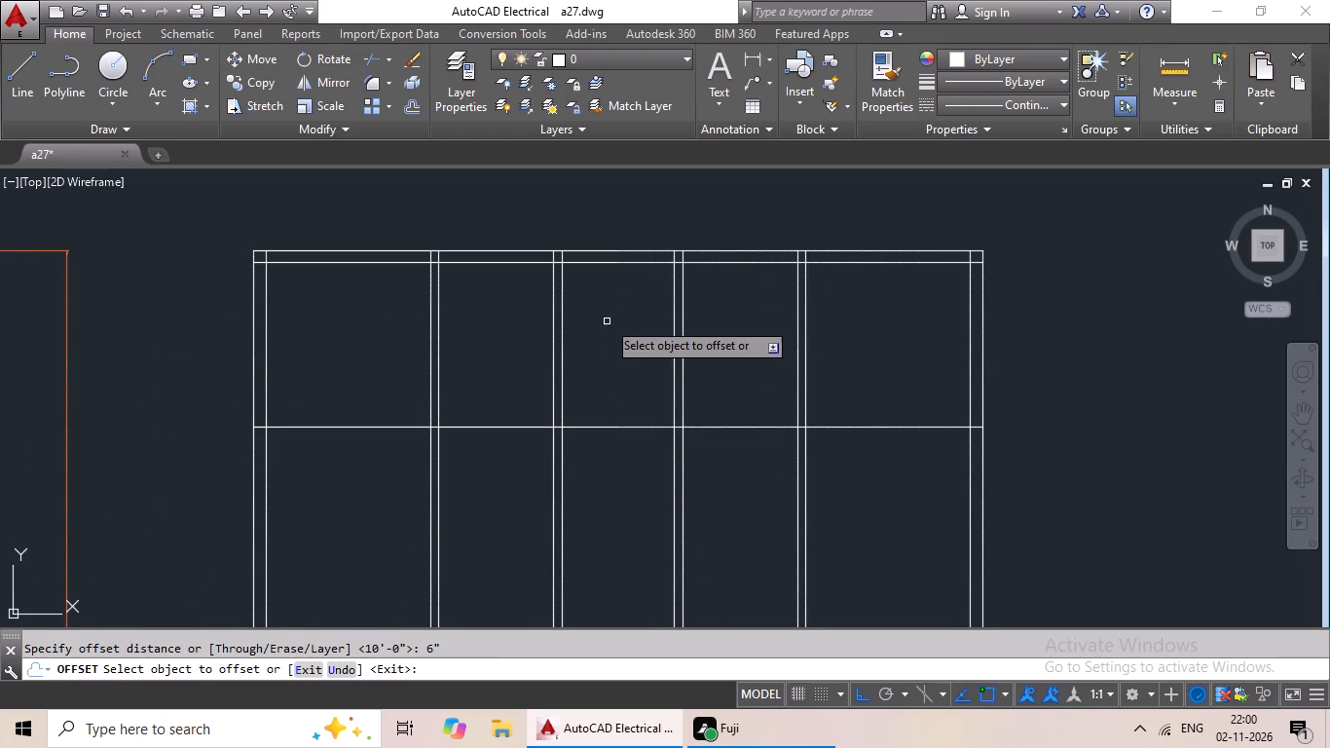
{"action": "left_click_drag", "start_coordinate": [625, 429], "coordinate": [621, 439]}
{"action": "left_click", "coordinate": [613, 460]}
{"action": "key", "text": "Escape"}
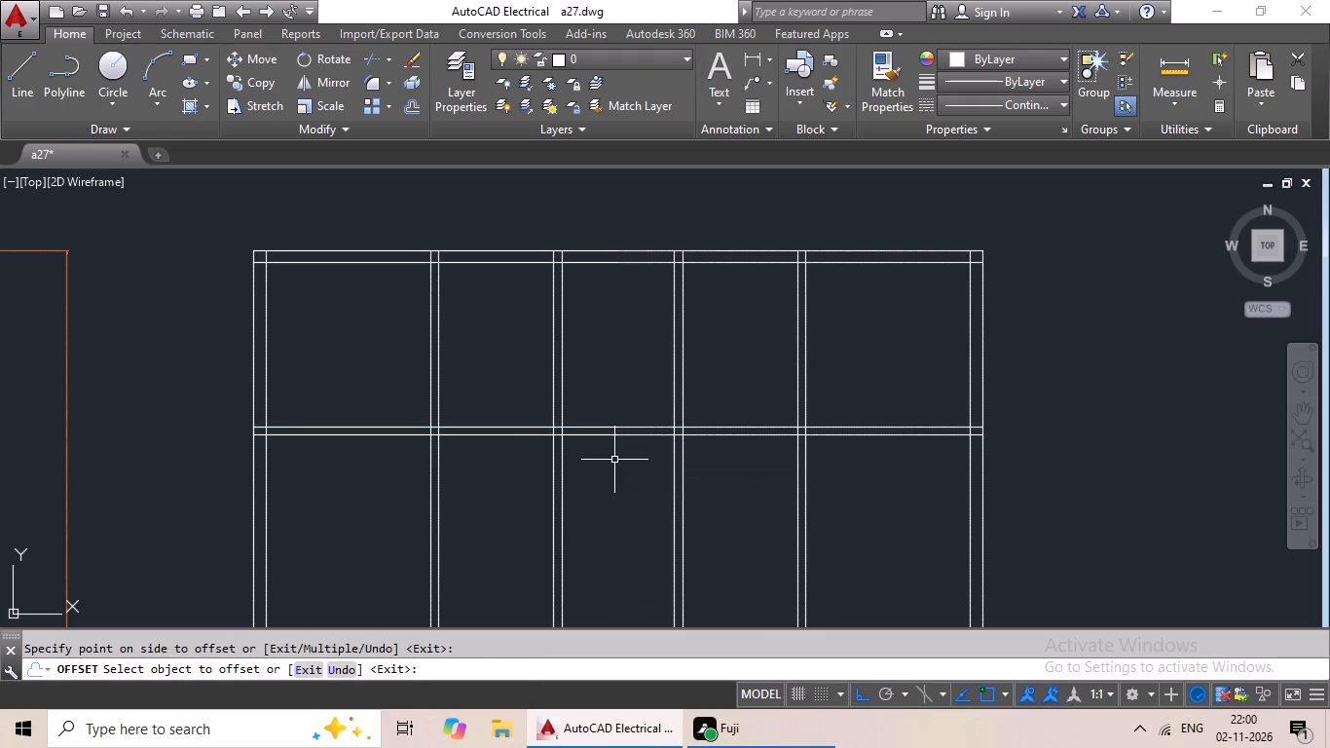
Trim both lines of the horizontal partition out of the three middle bays between the vertical partitions.
{"action": "type", "text": "tr"}
{"action": "key", "text": "space"}
{"action": "key", "text": "space"}
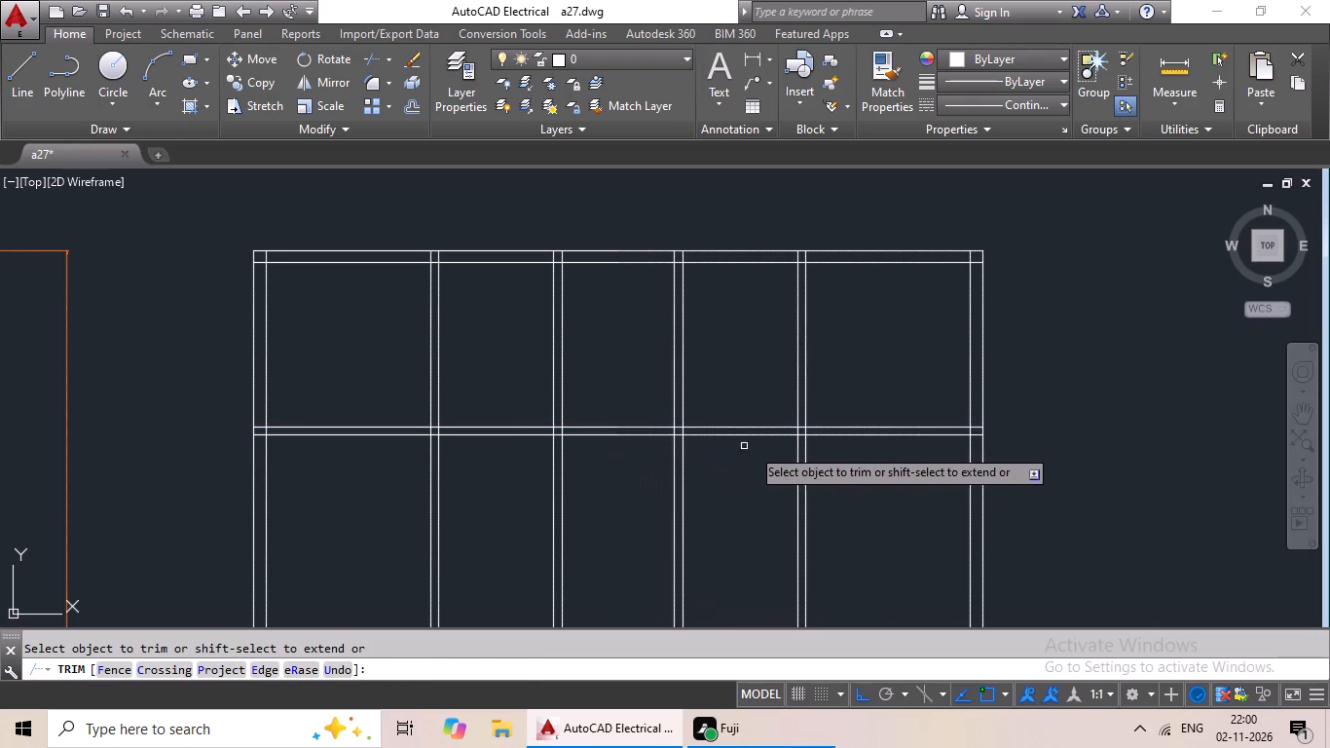
{"action": "middle_click_drag", "start_coordinate": [757, 458], "coordinate": [774, 408]}
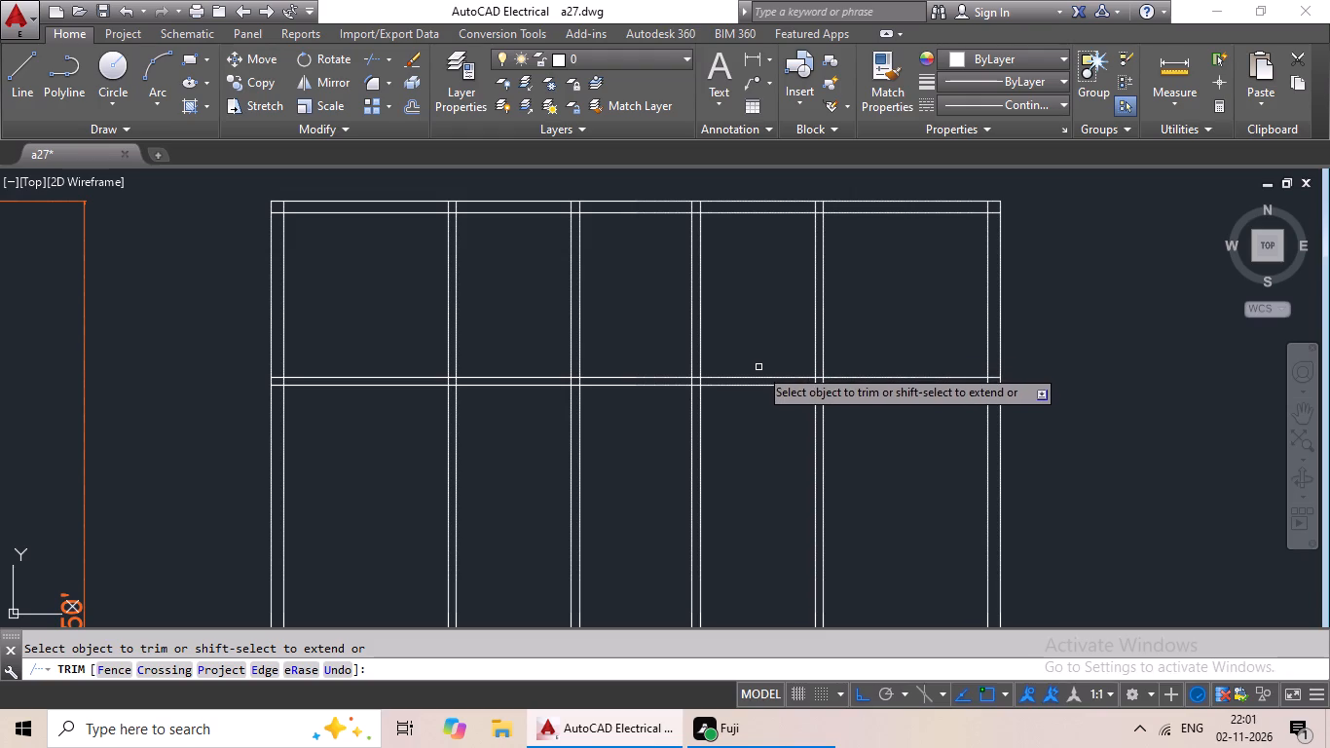
{"action": "middle_click_drag", "start_coordinate": [765, 363], "coordinate": [700, 361]}
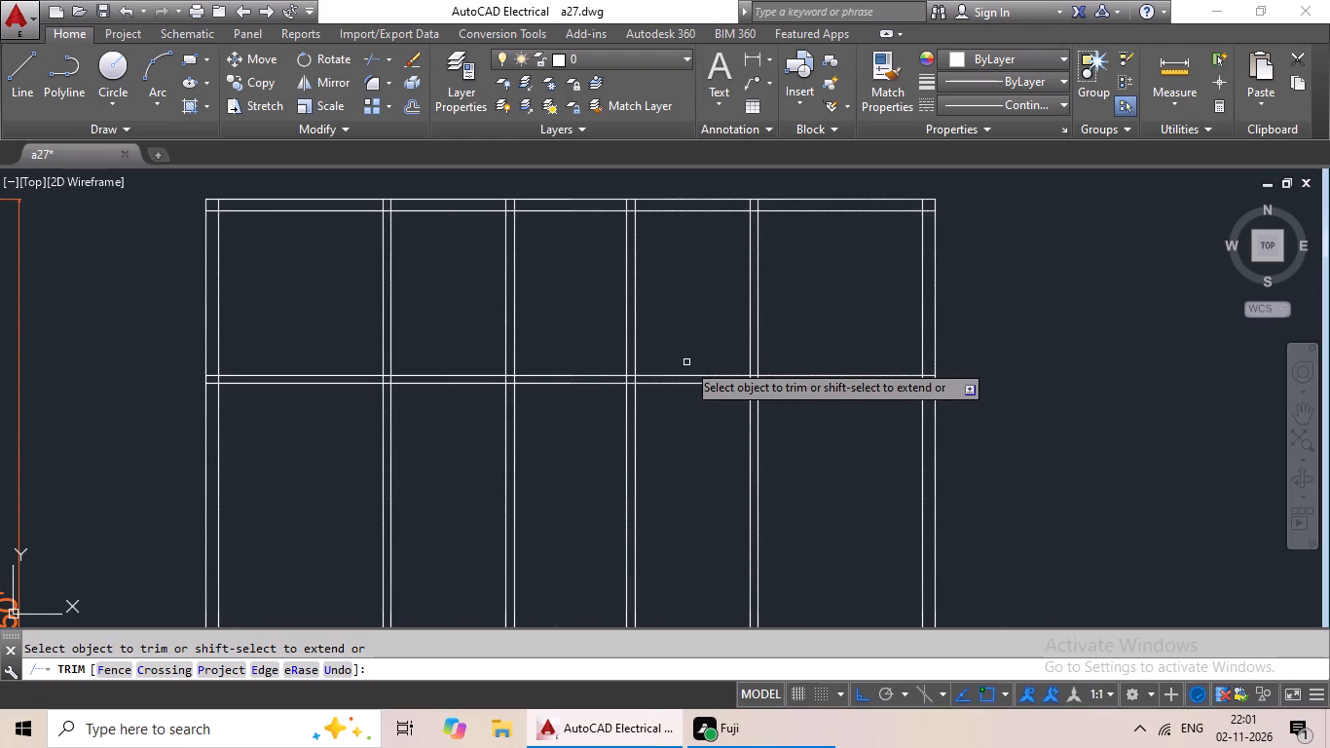
{"action": "scroll", "coordinate": [689, 404], "scroll_direction": "up", "scroll_amount": 1}
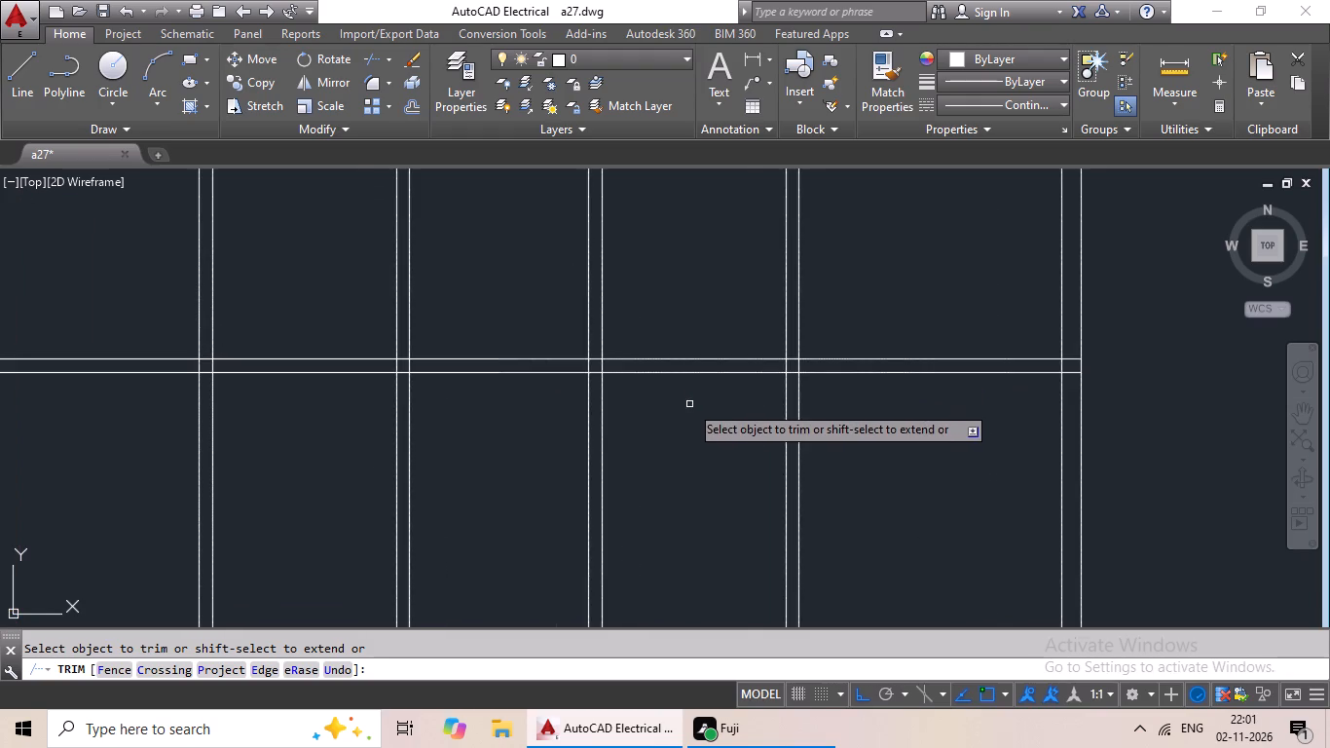
{"action": "middle_click_drag", "start_coordinate": [697, 401], "coordinate": [646, 432]}
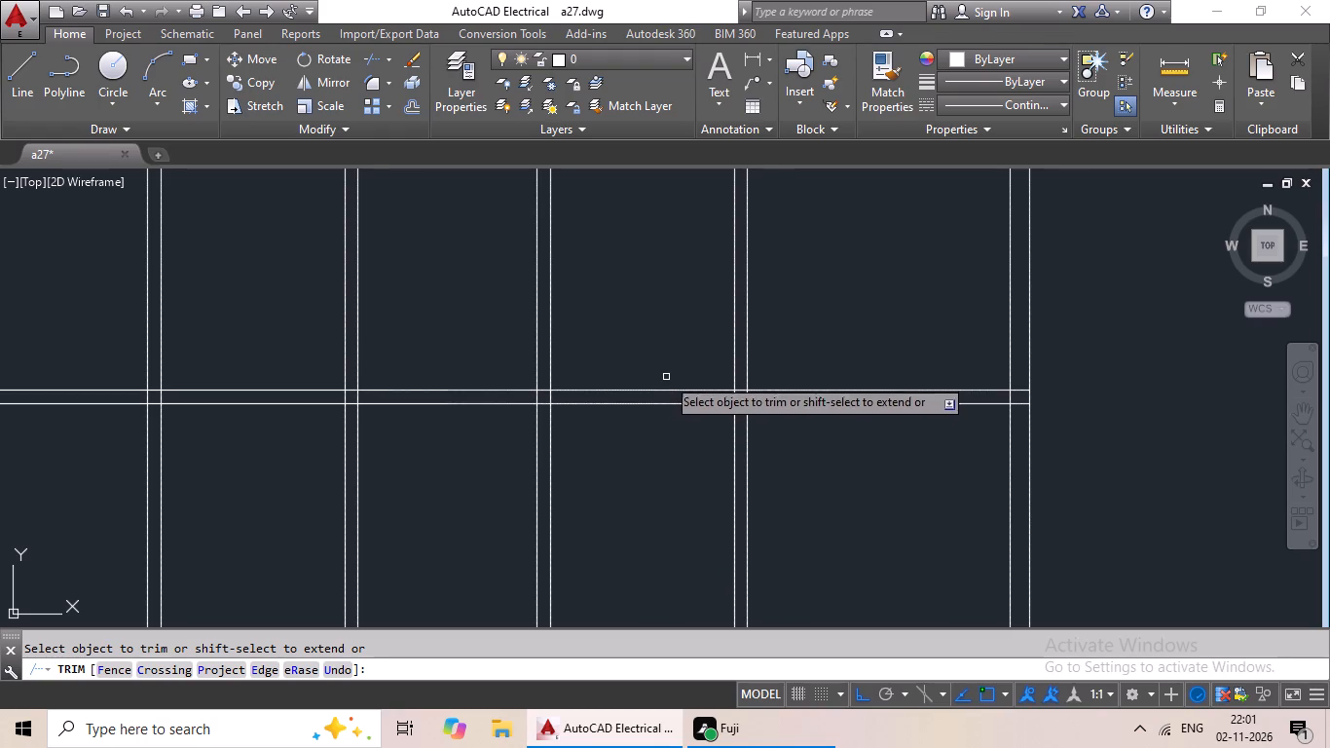
{"action": "scroll", "coordinate": [667, 376], "scroll_direction": "down", "scroll_amount": 1}
{"action": "scroll", "coordinate": [654, 403], "scroll_direction": "up", "scroll_amount": 1}
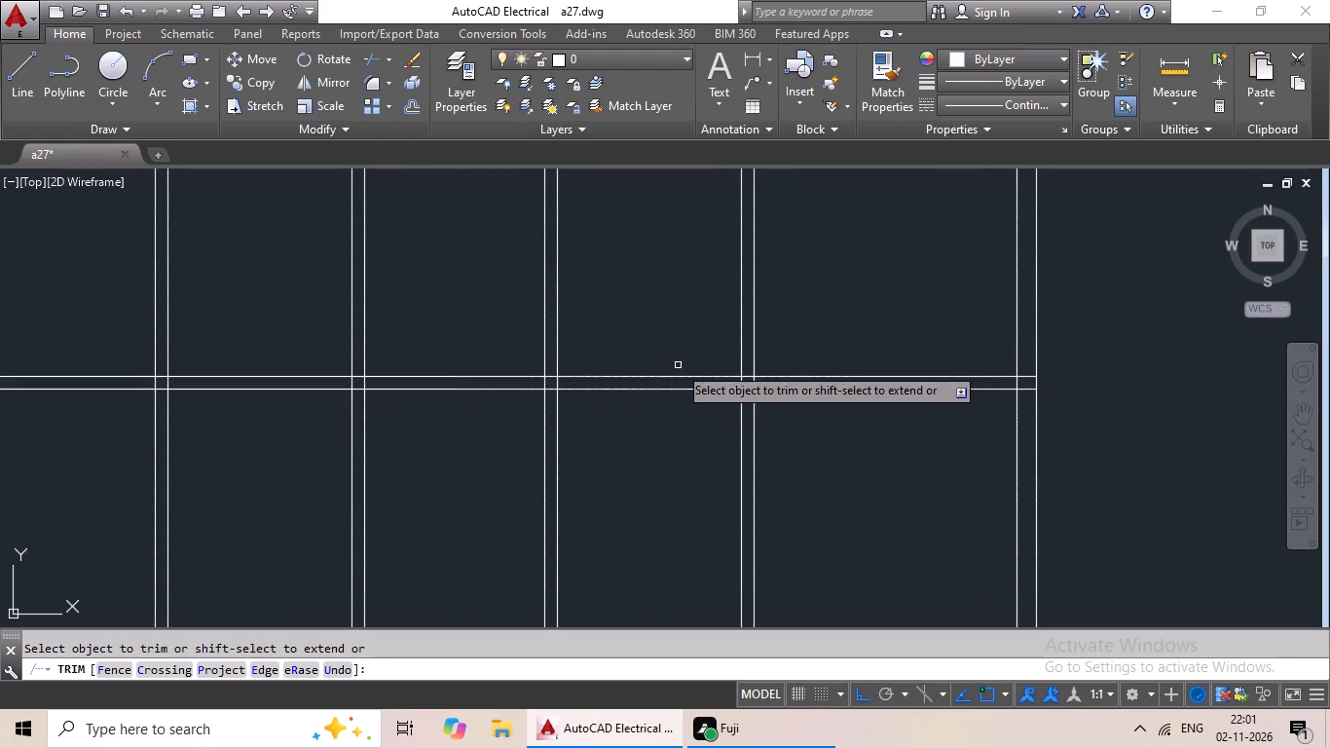
{"action": "middle_click_drag", "start_coordinate": [678, 364], "coordinate": [668, 405]}
{"action": "scroll", "coordinate": [632, 460], "scroll_direction": "down", "scroll_amount": 1}
{"action": "middle_click_drag", "start_coordinate": [633, 460], "coordinate": [701, 423]}
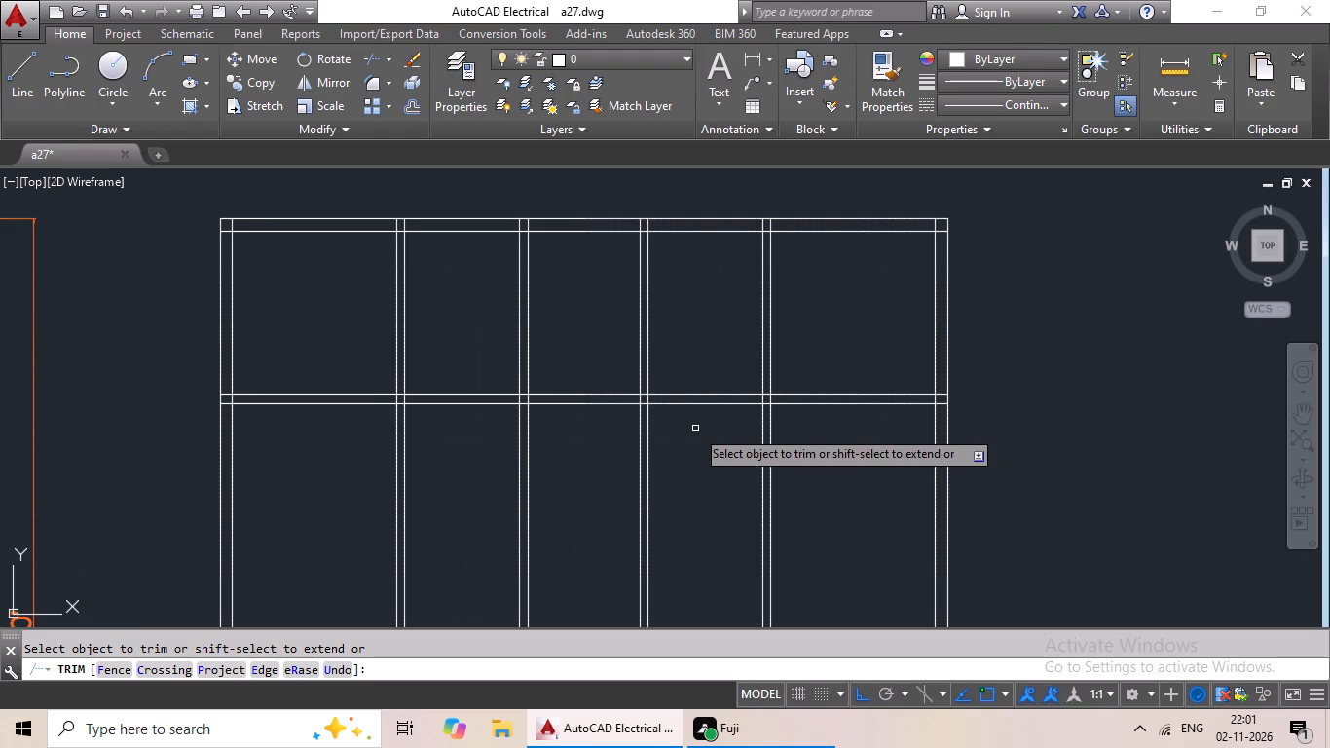
{"action": "scroll", "coordinate": [465, 417], "scroll_direction": "up", "scroll_amount": 1}
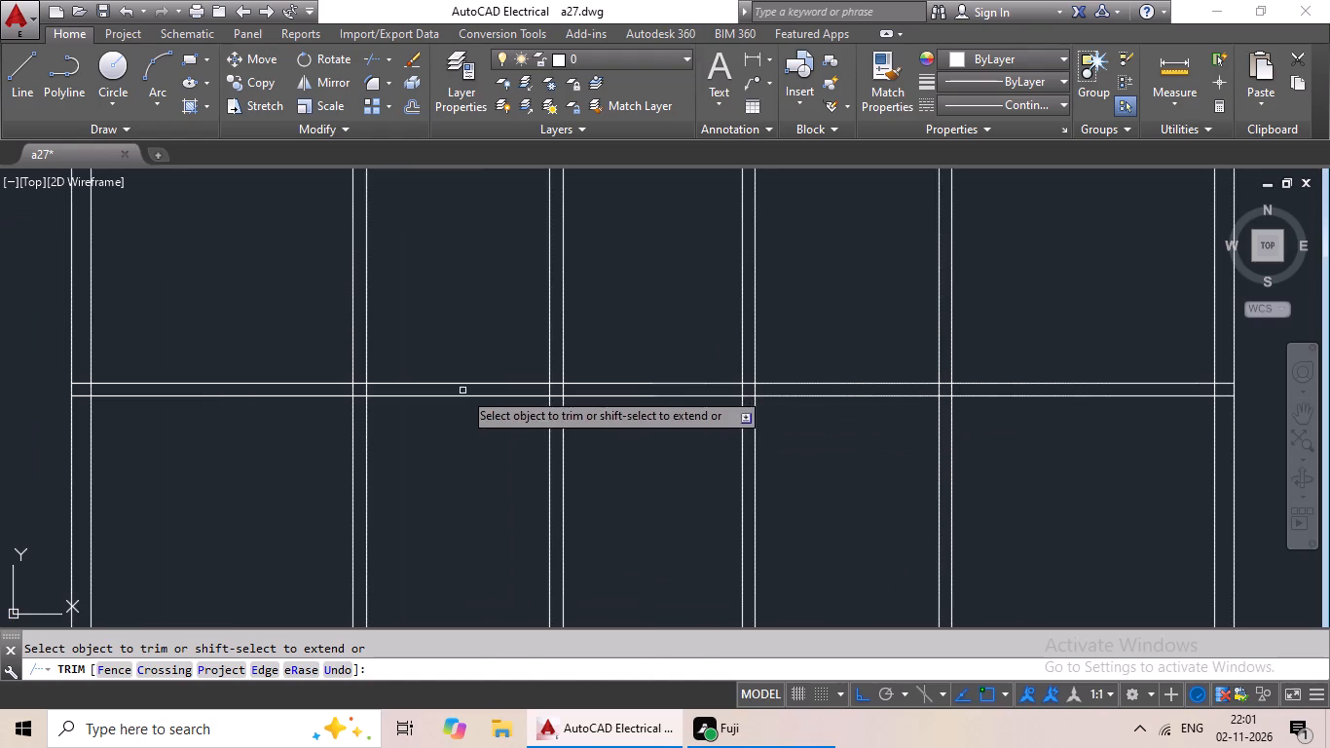
{"action": "left_click_drag", "start_coordinate": [490, 298], "coordinate": [455, 407]}
{"action": "left_click", "coordinate": [453, 408]}
{"action": "left_click_drag", "start_coordinate": [704, 332], "coordinate": [649, 441]}
{"action": "left_click", "coordinate": [647, 441]}
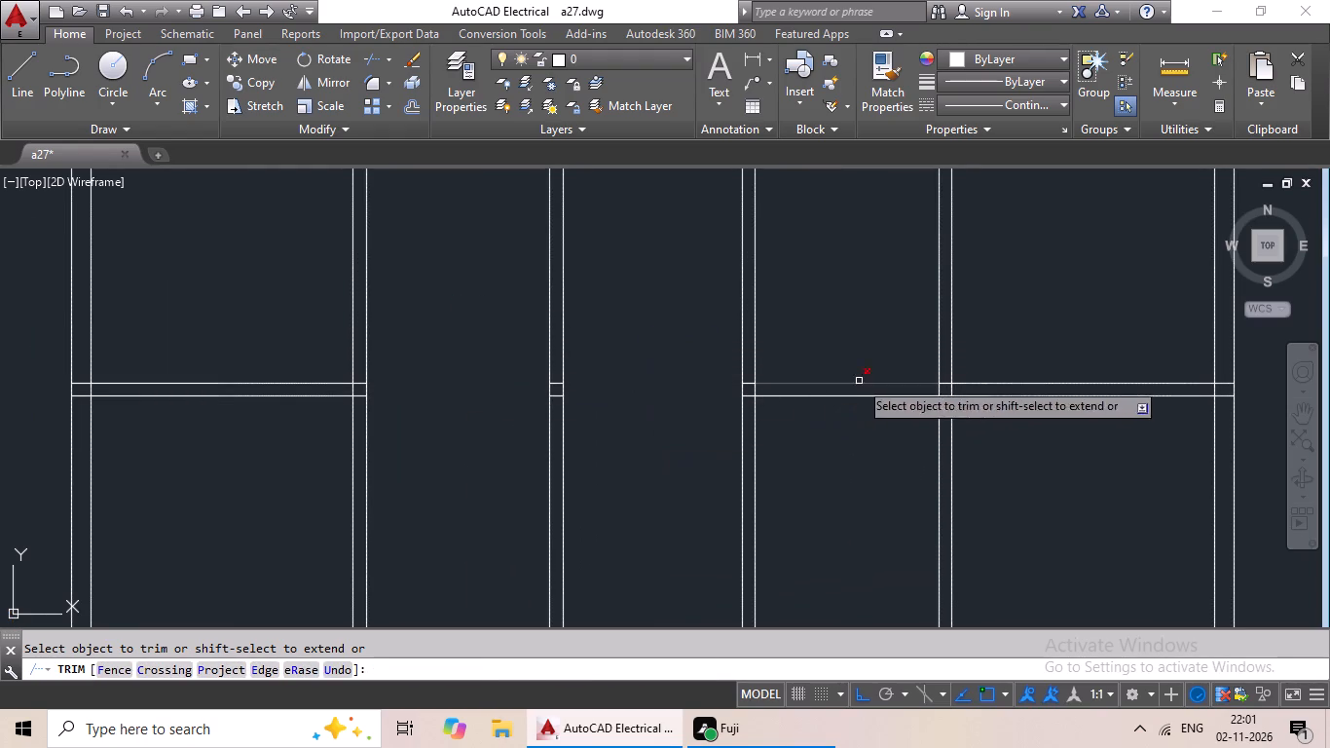
{"action": "left_click_drag", "start_coordinate": [878, 330], "coordinate": [817, 429]}
{"action": "left_click_drag", "start_coordinate": [811, 426], "coordinate": [821, 428]}
{"action": "middle_click_drag", "start_coordinate": [853, 430], "coordinate": [693, 439]}
{"action": "key", "text": "Escape"}
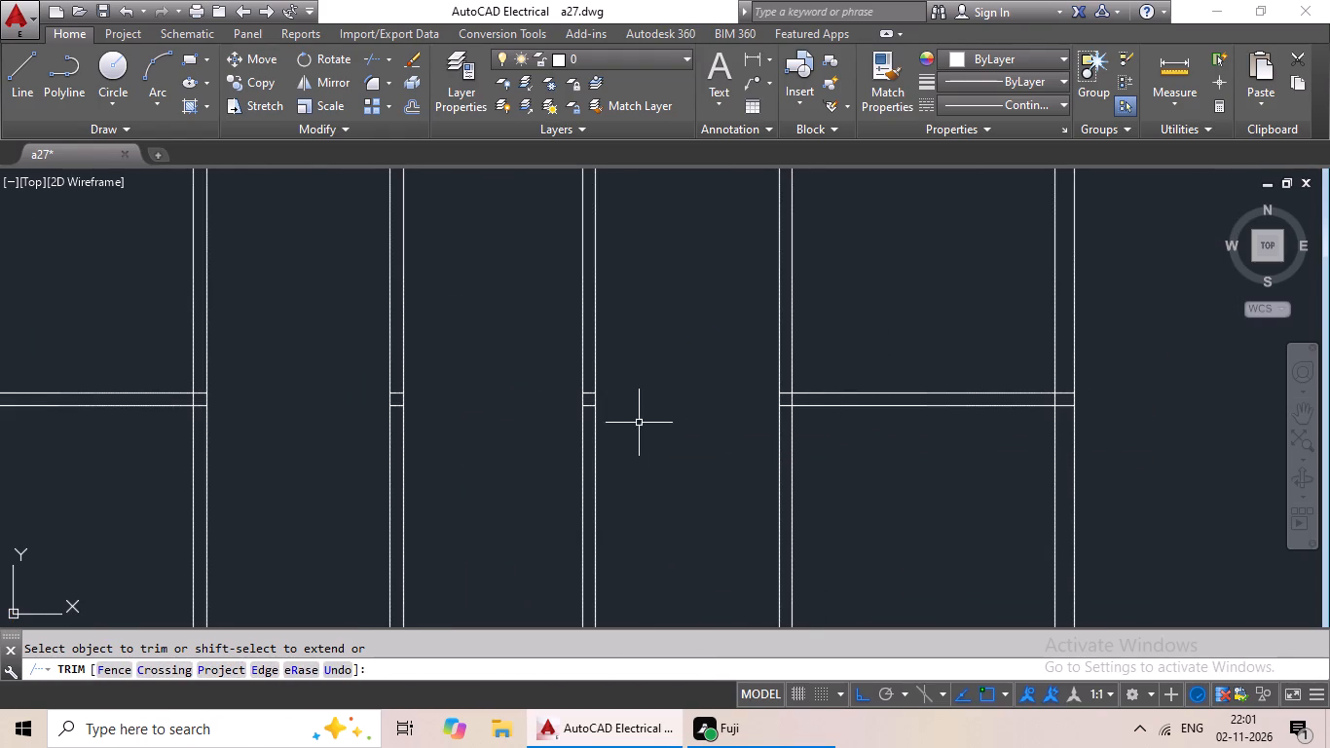
{"action": "key", "text": "Escape"}
Erase the leftover short horizontal segments inside the two middle vertical partitions.
{"action": "scroll", "coordinate": [568, 399], "scroll_direction": "up", "scroll_amount": 4}
{"action": "left_click_drag", "start_coordinate": [705, 347], "coordinate": [679, 539]}
{"action": "left_click", "coordinate": [678, 537]}
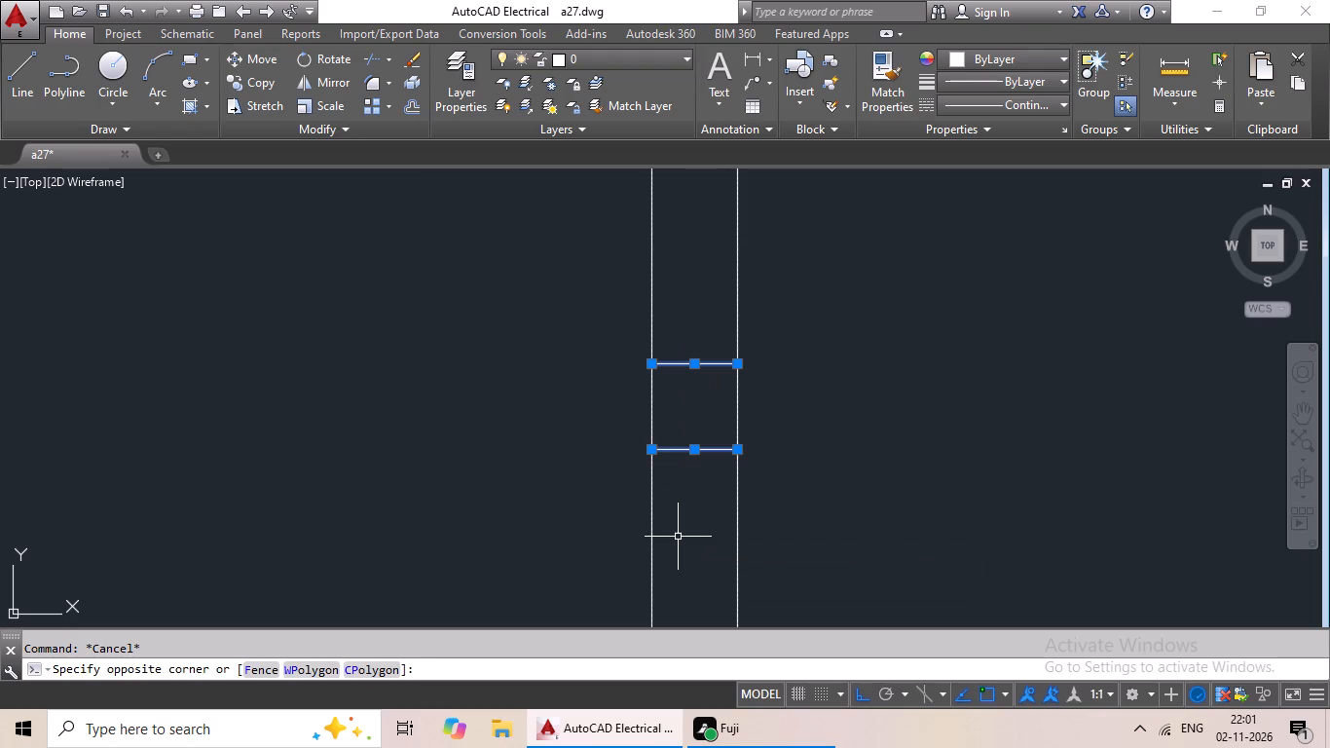
{"action": "key", "text": "Delete"}
{"action": "scroll", "coordinate": [710, 514], "scroll_direction": "down", "scroll_amount": 3}
{"action": "middle_click_drag", "start_coordinate": [618, 519], "coordinate": [833, 473]}
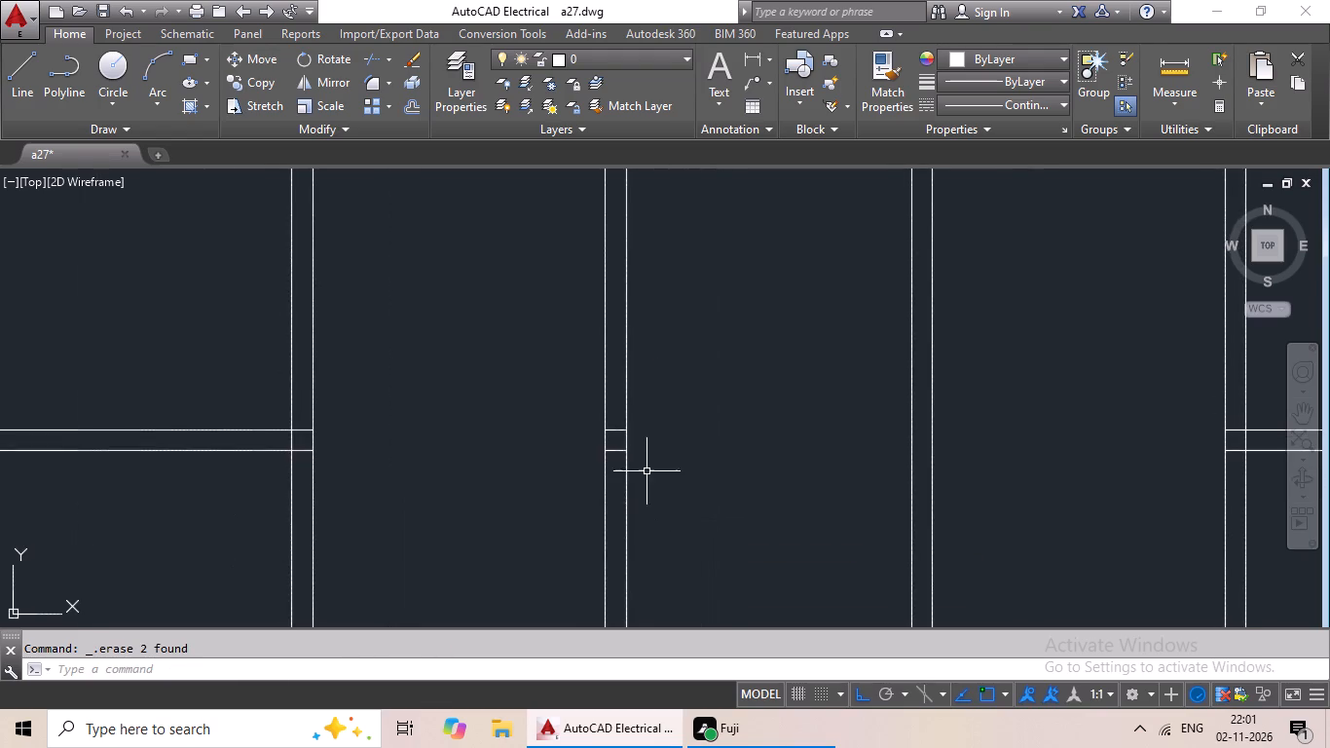
{"action": "scroll", "coordinate": [635, 461], "scroll_direction": "up", "scroll_amount": 2}
{"action": "scroll", "coordinate": [583, 402], "scroll_direction": "up", "scroll_amount": 2}
{"action": "left_click_drag", "start_coordinate": [593, 314], "coordinate": [543, 537]}
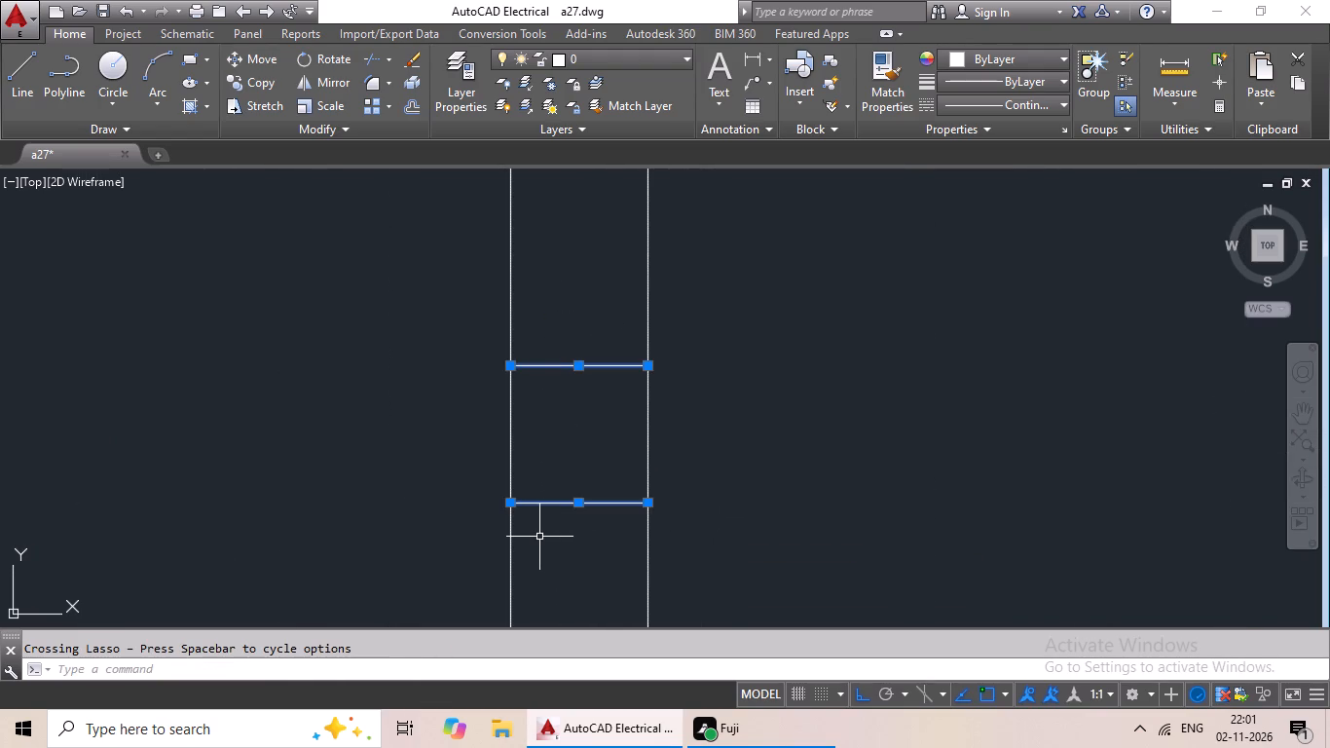
{"action": "key", "text": "Delete"}
{"action": "scroll", "coordinate": [654, 499], "scroll_direction": "down", "scroll_amount": 6}
{"action": "middle_click_drag", "start_coordinate": [767, 482], "coordinate": [654, 460]}
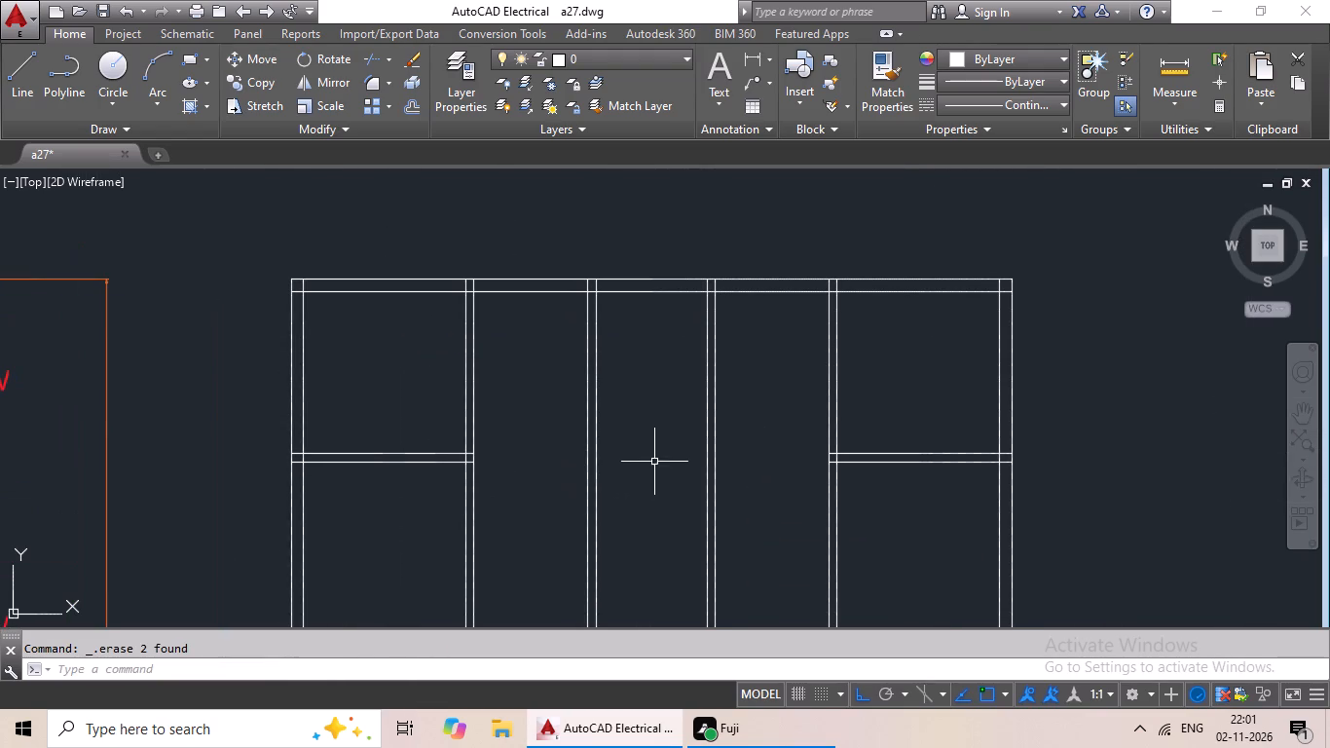
{"action": "key", "text": "Escape"}
{"action": "key", "text": "Escape"}
{"action": "key", "text": "Escape"}
{"action": "key", "text": "Escape"}
{"action": "key", "text": "Escape"}
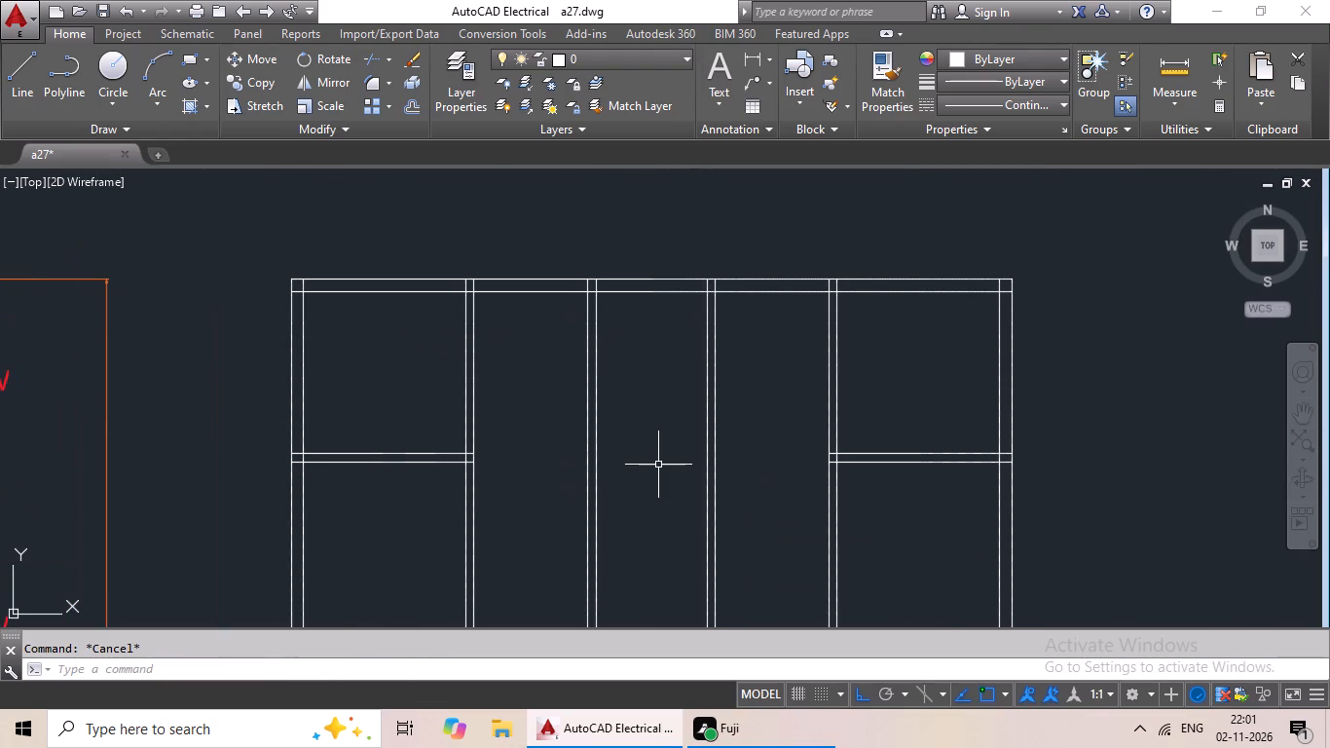
{"action": "key", "text": "Escape"}
Offset the inner line of the top outer wall 9' down into the plan.
{"action": "key", "text": "o"}
{"action": "key", "text": "Return"}
{"action": "type", "text": "9'"}
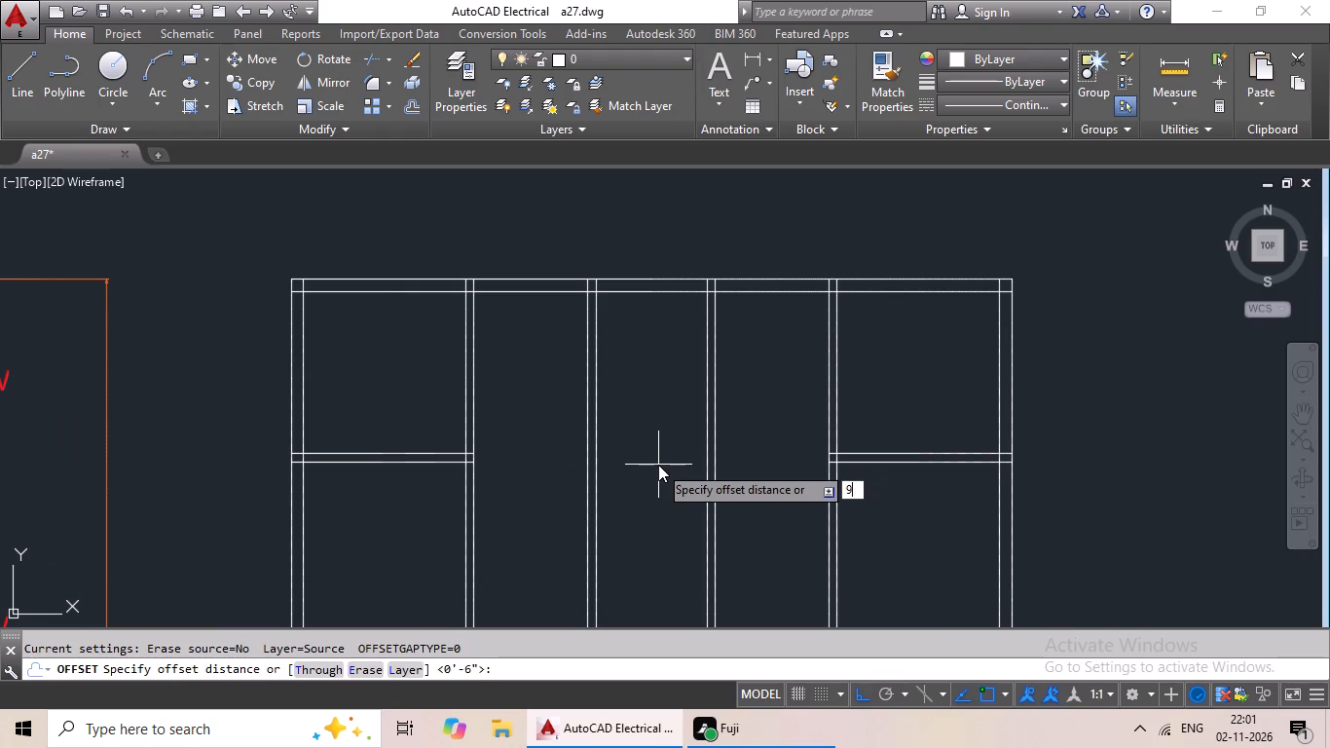
{"action": "key", "text": "Return"}
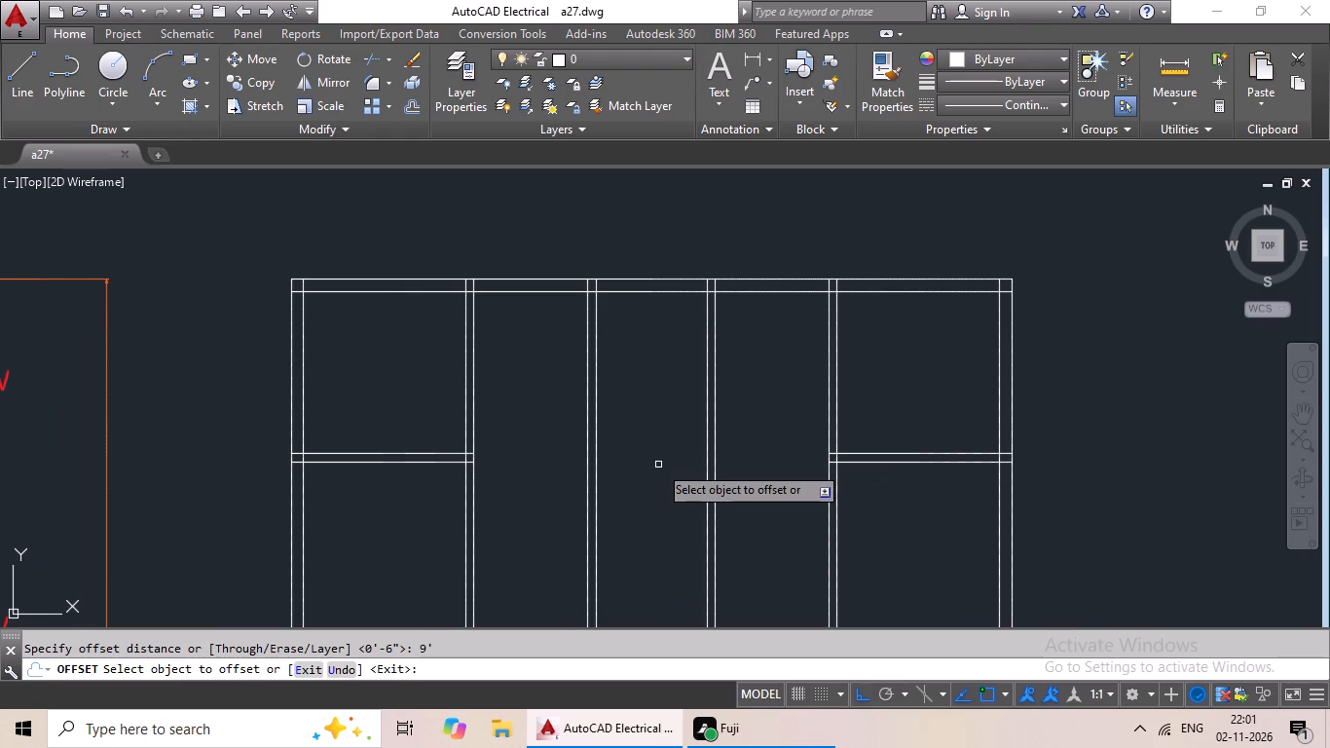
{"action": "left_click_drag", "start_coordinate": [783, 292], "coordinate": [777, 318]}
{"action": "left_click", "coordinate": [773, 337]}
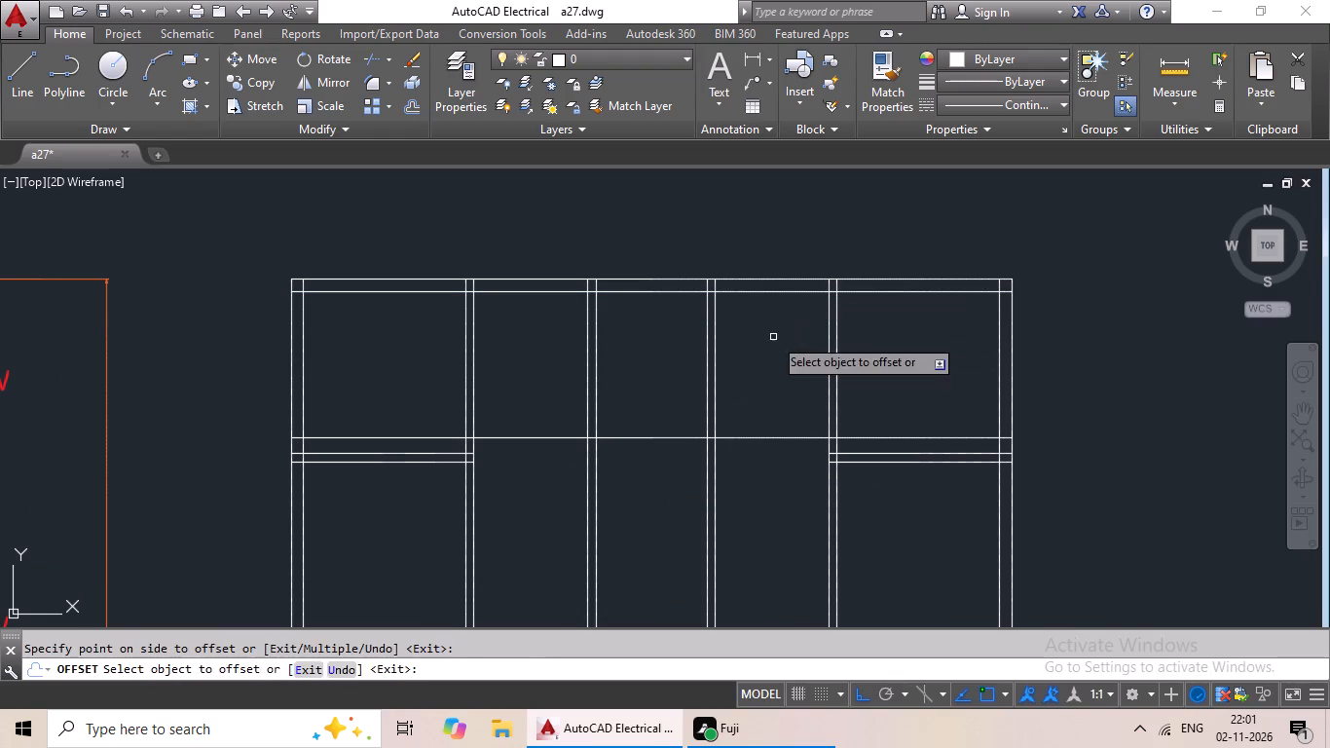
{"action": "key", "text": "Escape"}
{"action": "key", "text": "Escape"}
{"action": "key", "text": "Escape"}
{"action": "key", "text": "Escape"}
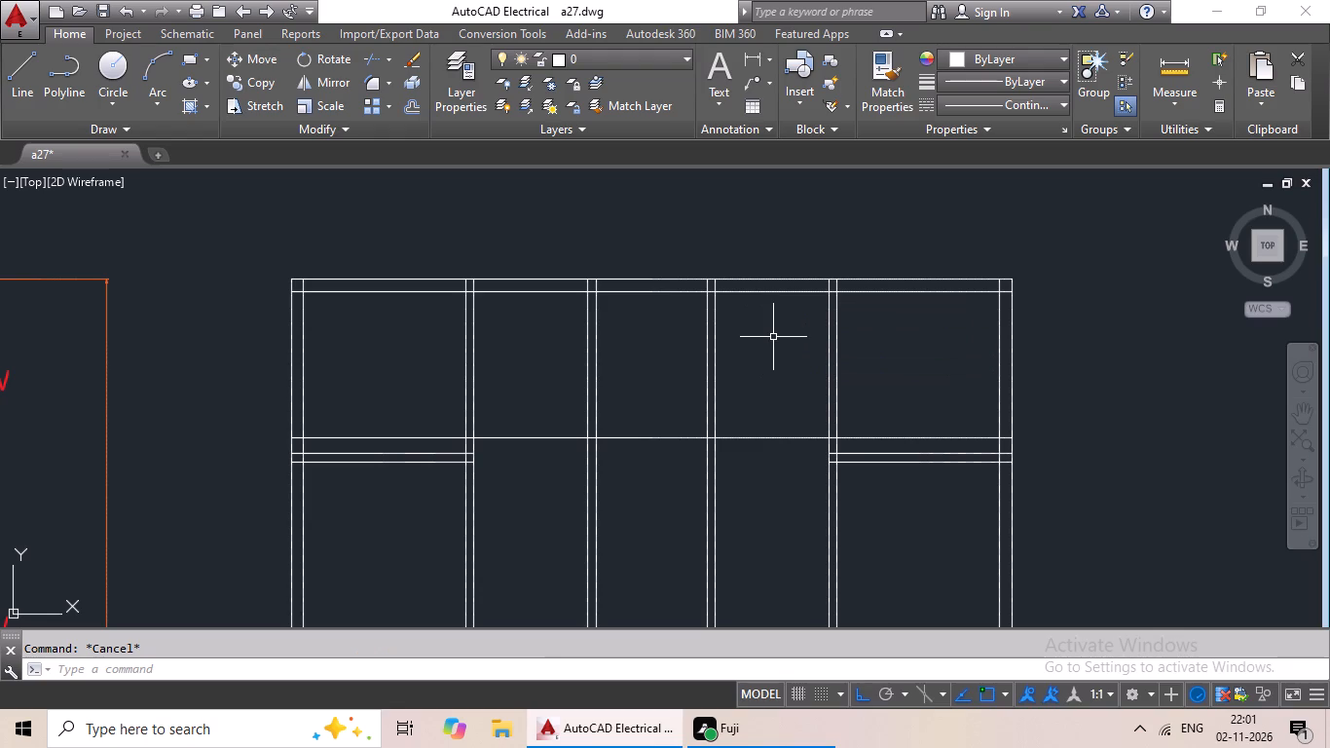
{"action": "key", "text": "Escape"}
{"action": "key", "text": "Escape"}
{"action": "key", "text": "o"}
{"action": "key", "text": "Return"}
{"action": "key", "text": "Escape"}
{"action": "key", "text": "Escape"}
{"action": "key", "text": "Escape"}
Offset the newest horizontal line 6" downward to give the second horizontal partition its thickness.
{"action": "key", "text": "o"}
{"action": "key", "text": "Return"}
{"action": "key", "text": "6"}
{"action": "key", "text": "shift+quotedbl"}
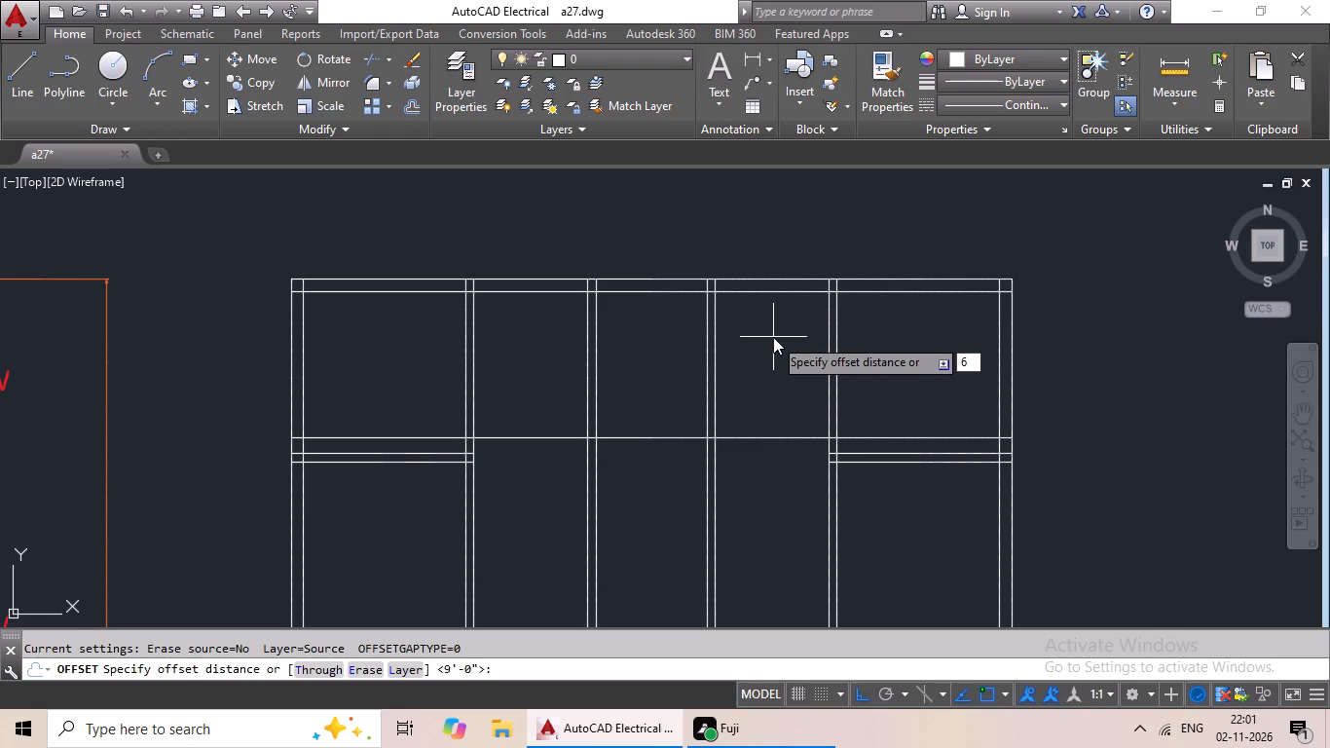
{"action": "key", "text": "Return"}
{"action": "scroll", "coordinate": [678, 491], "scroll_direction": "up", "scroll_amount": 2}
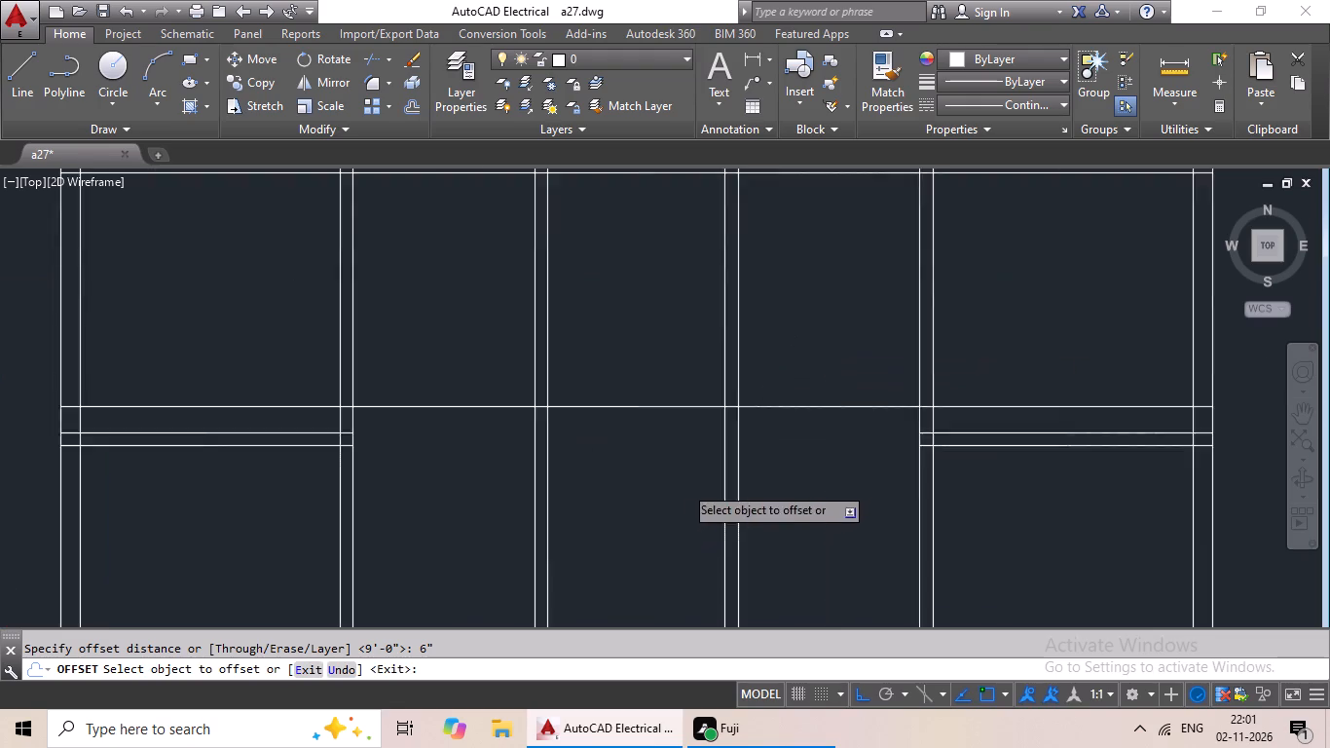
{"action": "left_click_drag", "start_coordinate": [801, 361], "coordinate": [796, 373]}
{"action": "left_click", "coordinate": [791, 392]}
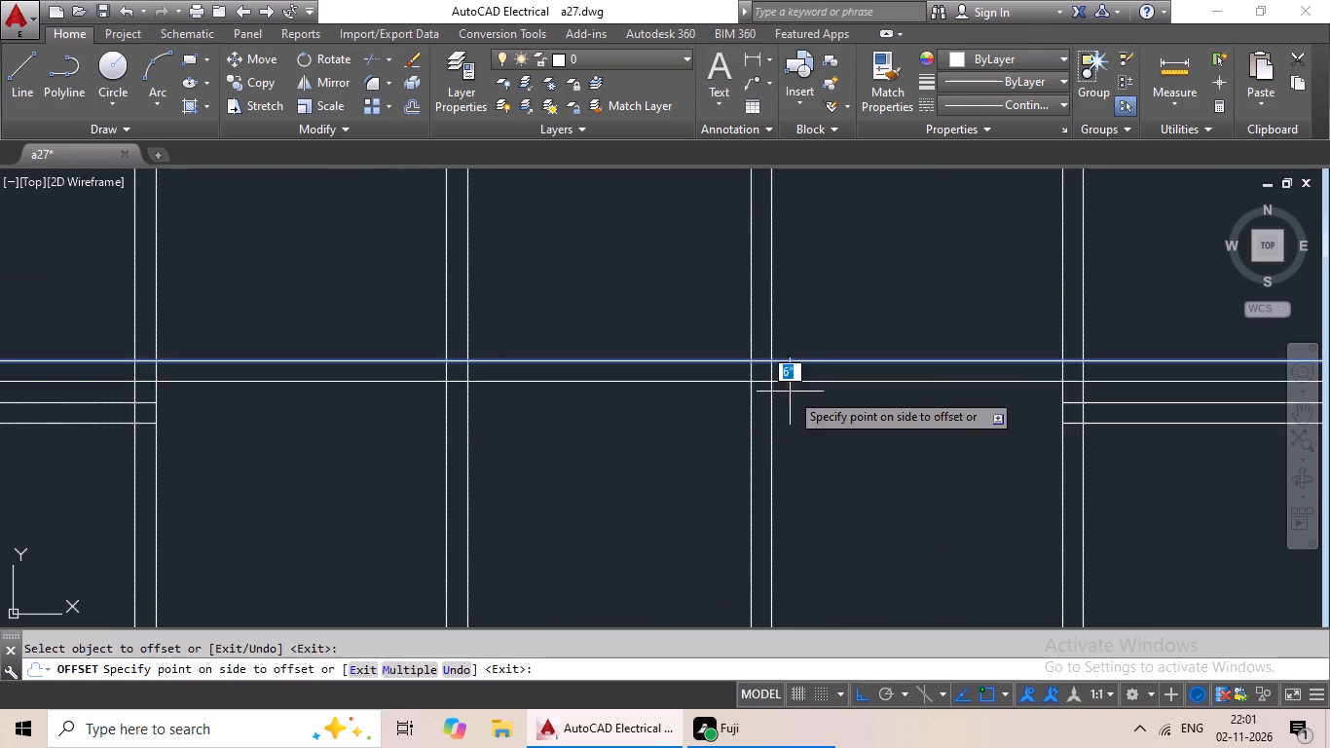
{"action": "scroll", "coordinate": [794, 395], "scroll_direction": "down", "scroll_amount": 1}
{"action": "middle_click_drag", "start_coordinate": [725, 429], "coordinate": [827, 385]}
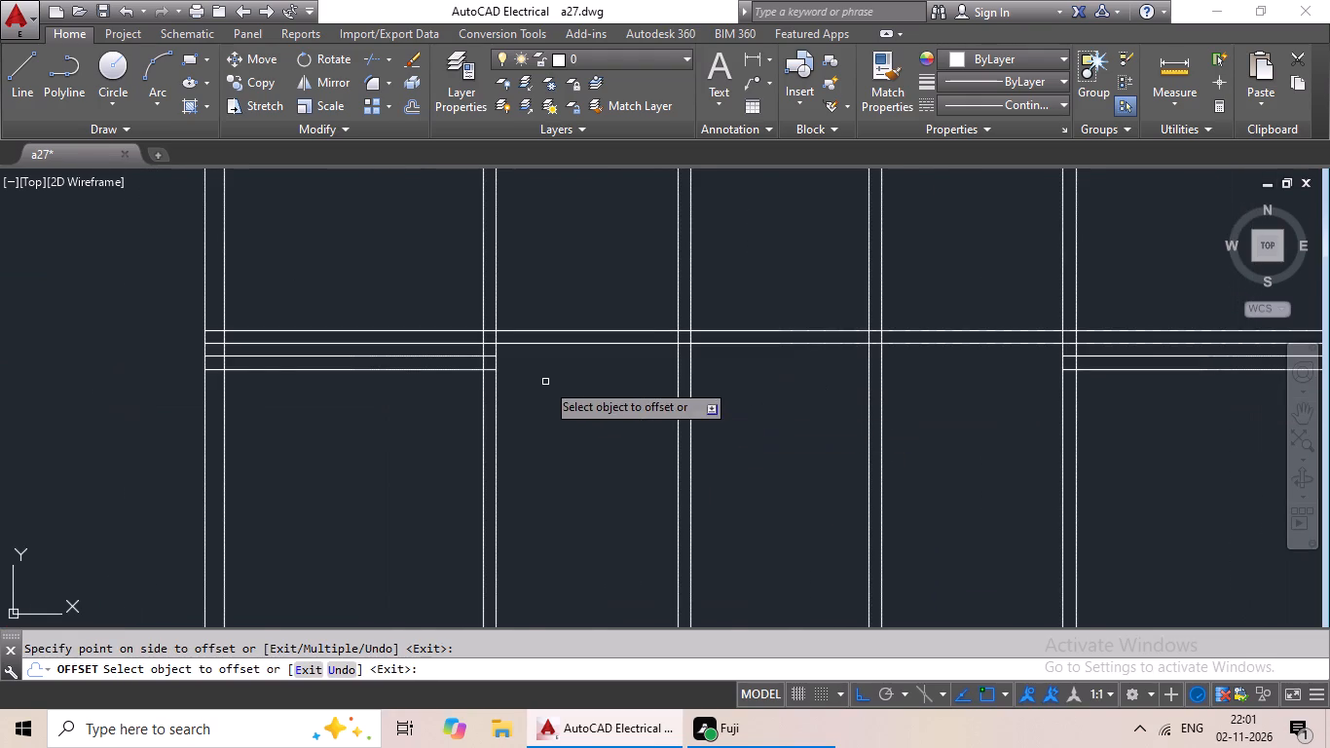
{"action": "middle_click_drag", "start_coordinate": [552, 382], "coordinate": [593, 369]}
{"action": "key", "text": "Escape"}
{"action": "key", "text": "Escape"}
{"action": "key", "text": "Escape"}
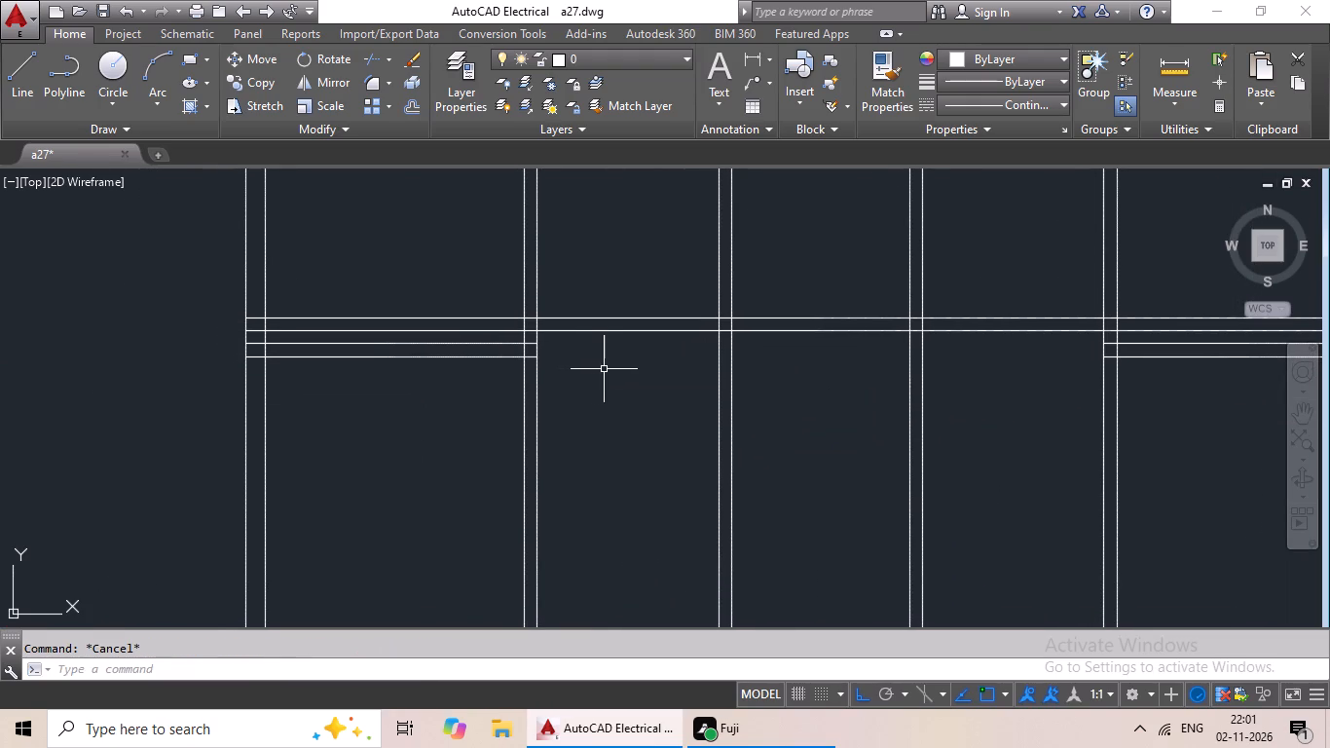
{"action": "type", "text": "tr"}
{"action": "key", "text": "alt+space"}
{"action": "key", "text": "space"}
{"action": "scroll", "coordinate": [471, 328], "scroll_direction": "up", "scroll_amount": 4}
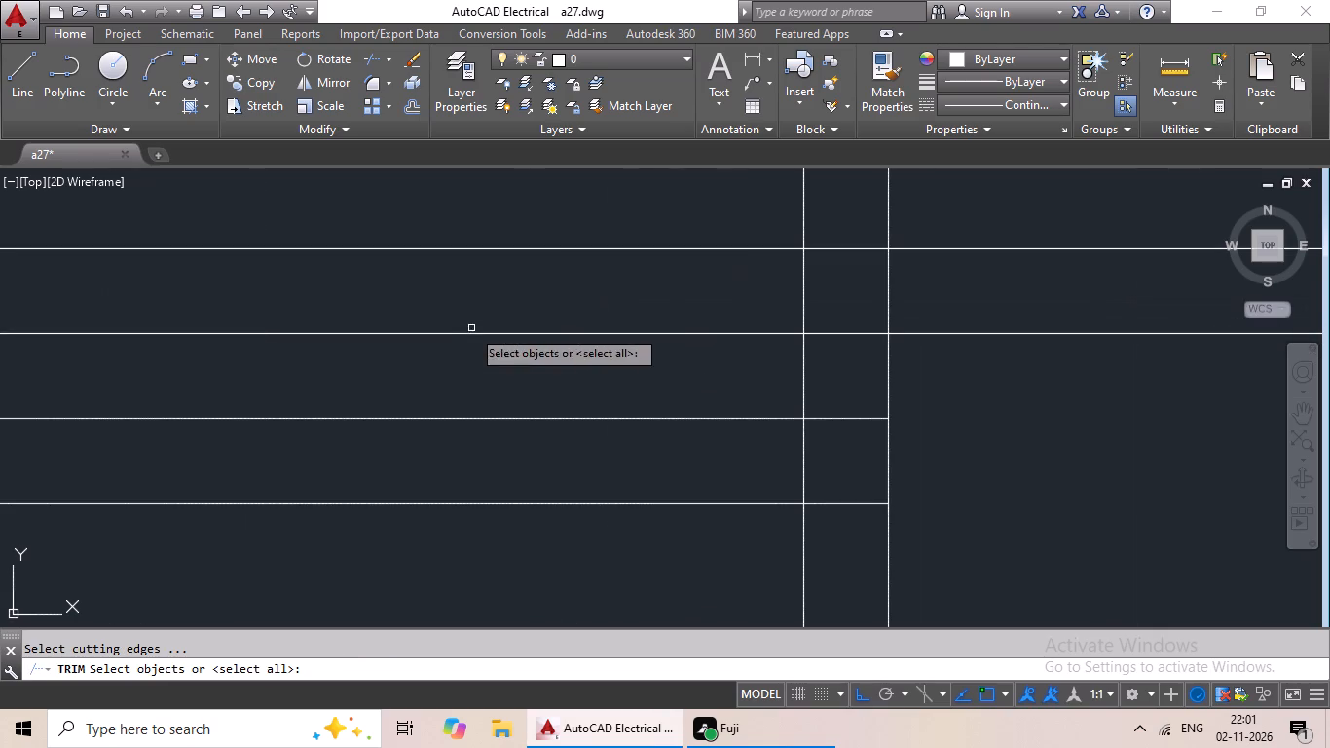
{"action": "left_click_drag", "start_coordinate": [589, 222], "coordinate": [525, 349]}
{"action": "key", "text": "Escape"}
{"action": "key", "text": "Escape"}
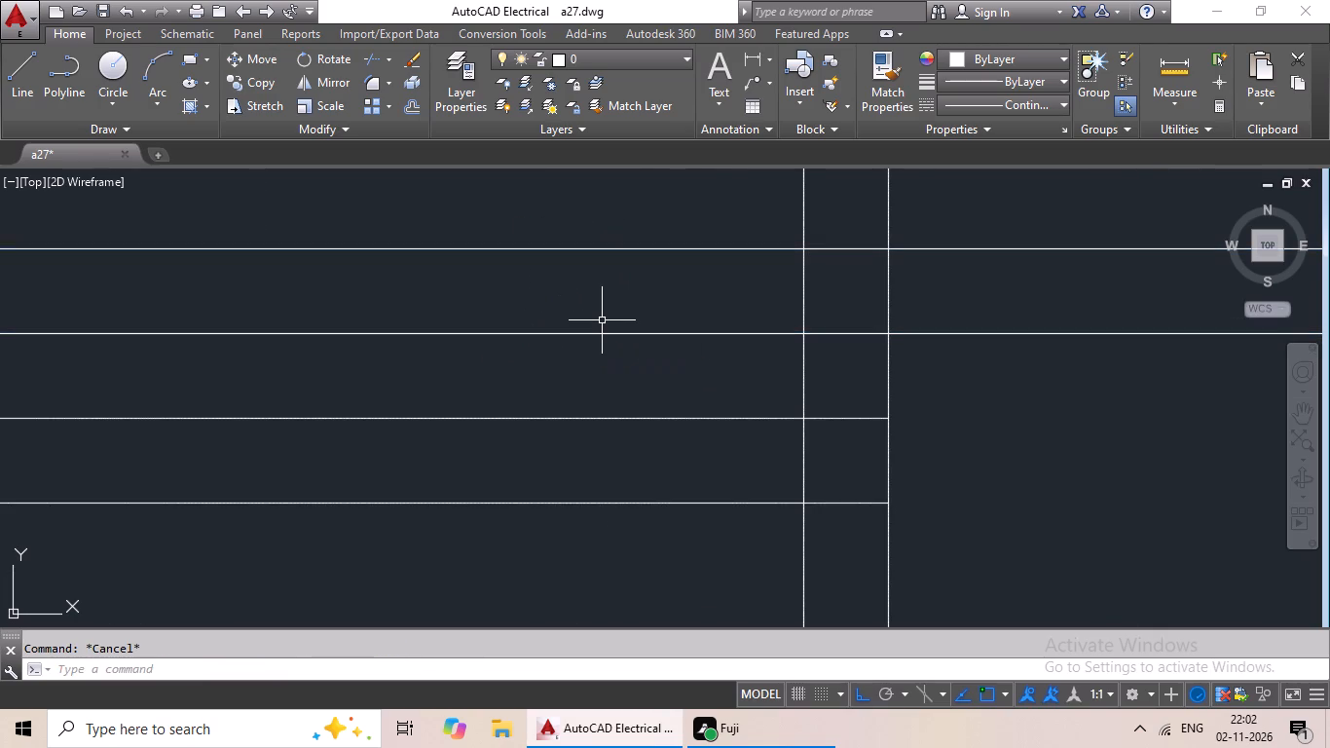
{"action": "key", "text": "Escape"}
Trim both lines of the second horizontal partition out of the leftmost bay of the plan.
{"action": "type", "text": "tr"}
{"action": "key", "text": "space"}
{"action": "key", "text": "space"}
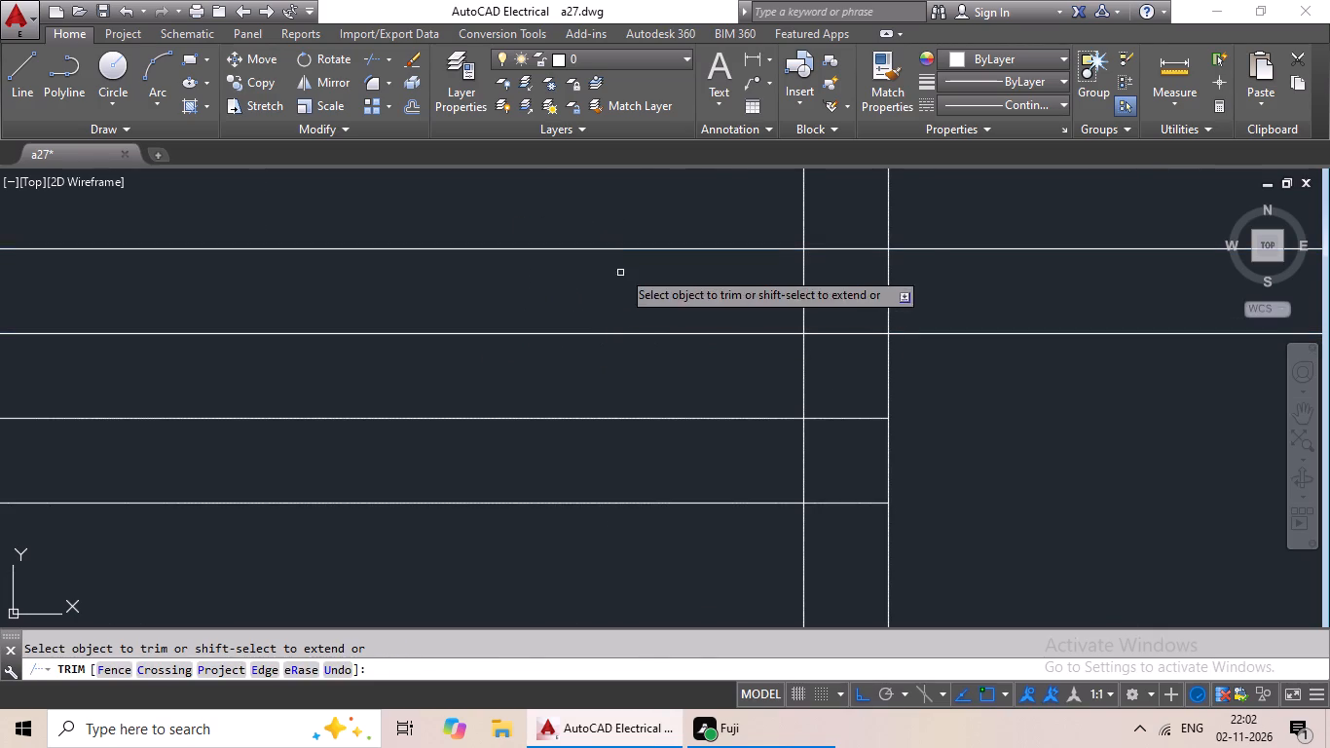
{"action": "left_click_drag", "start_coordinate": [647, 230], "coordinate": [587, 351]}
{"action": "left_click", "coordinate": [587, 351]}
Trim both lines of the second horizontal partition out of the rightmost bay of the plan.
{"action": "scroll", "coordinate": [681, 332], "scroll_direction": "down", "scroll_amount": 2}
{"action": "middle_click_drag", "start_coordinate": [1052, 464], "coordinate": [641, 447]}
{"action": "scroll", "coordinate": [658, 430], "scroll_direction": "down", "scroll_amount": 3}
{"action": "middle_click_drag", "start_coordinate": [799, 433], "coordinate": [748, 393]}
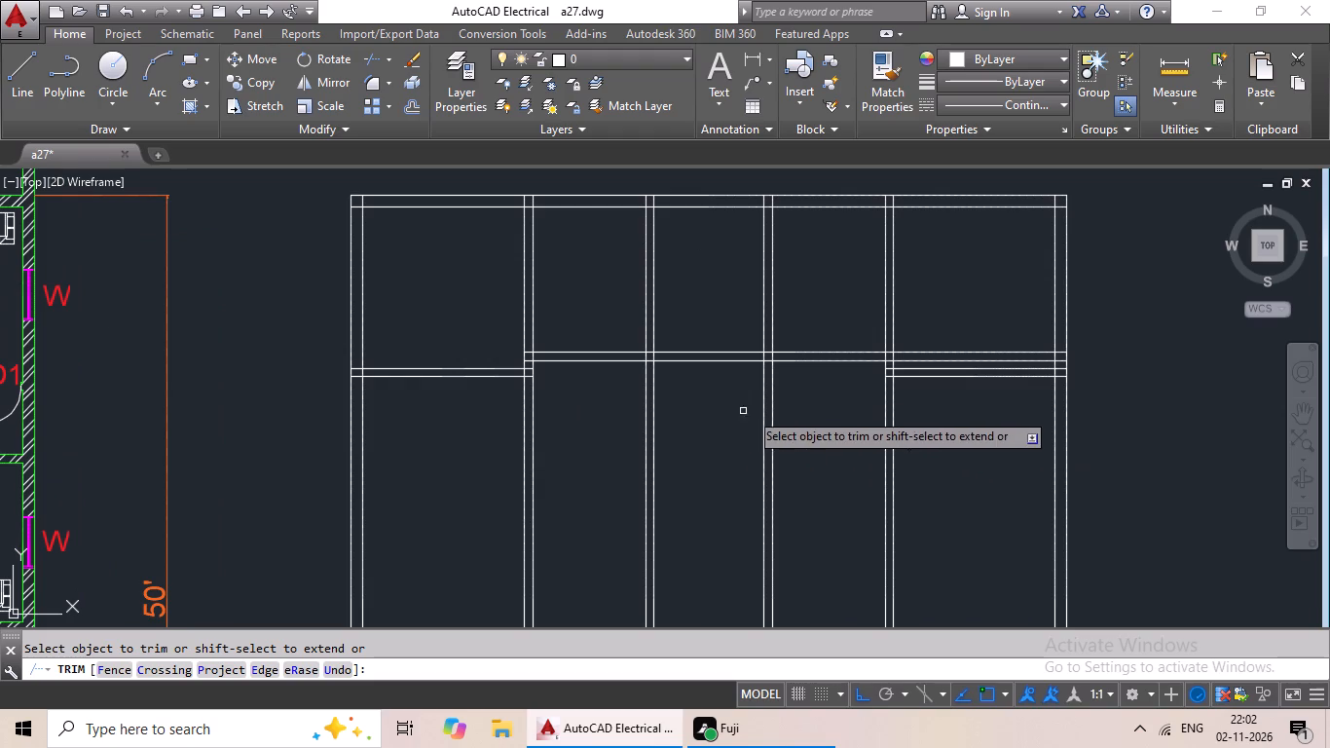
{"action": "scroll", "coordinate": [732, 375], "scroll_direction": "up", "scroll_amount": 1}
{"action": "middle_click_drag", "start_coordinate": [846, 392], "coordinate": [768, 398]}
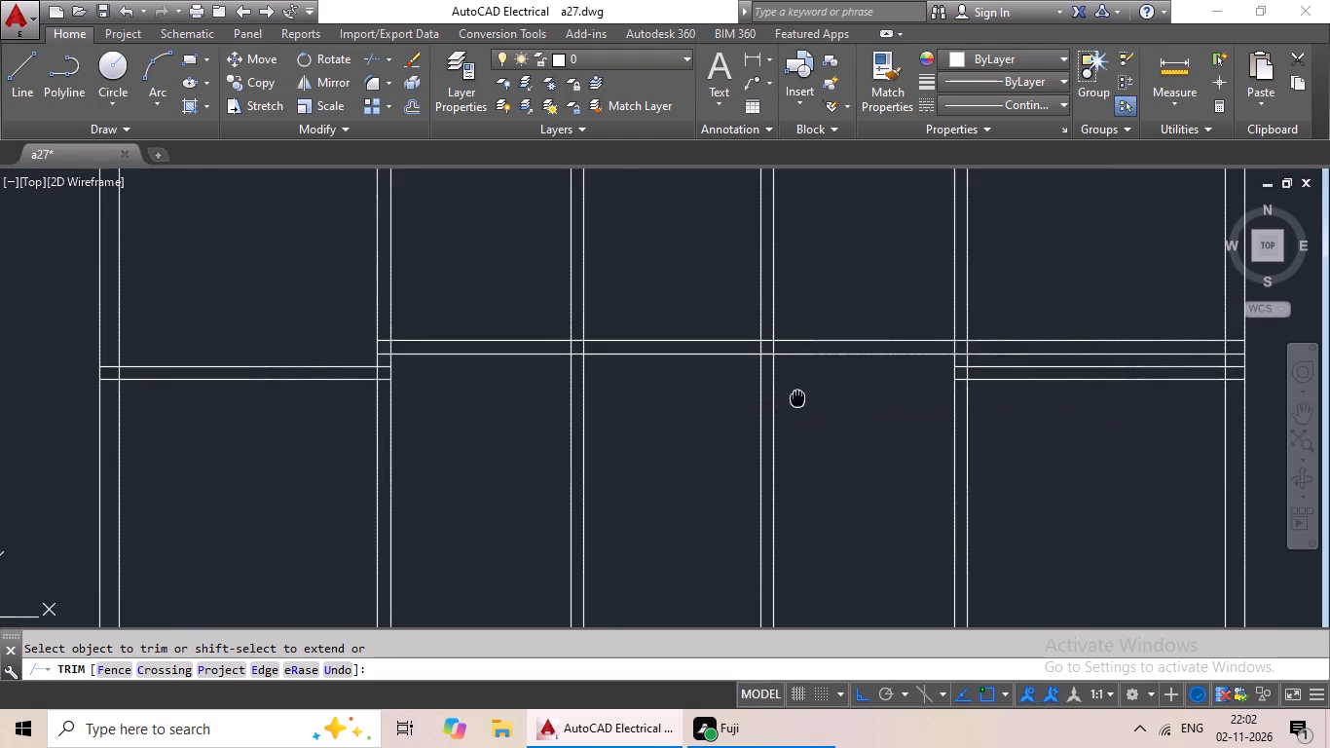
{"action": "middle_click_drag", "start_coordinate": [768, 398], "coordinate": [587, 399]}
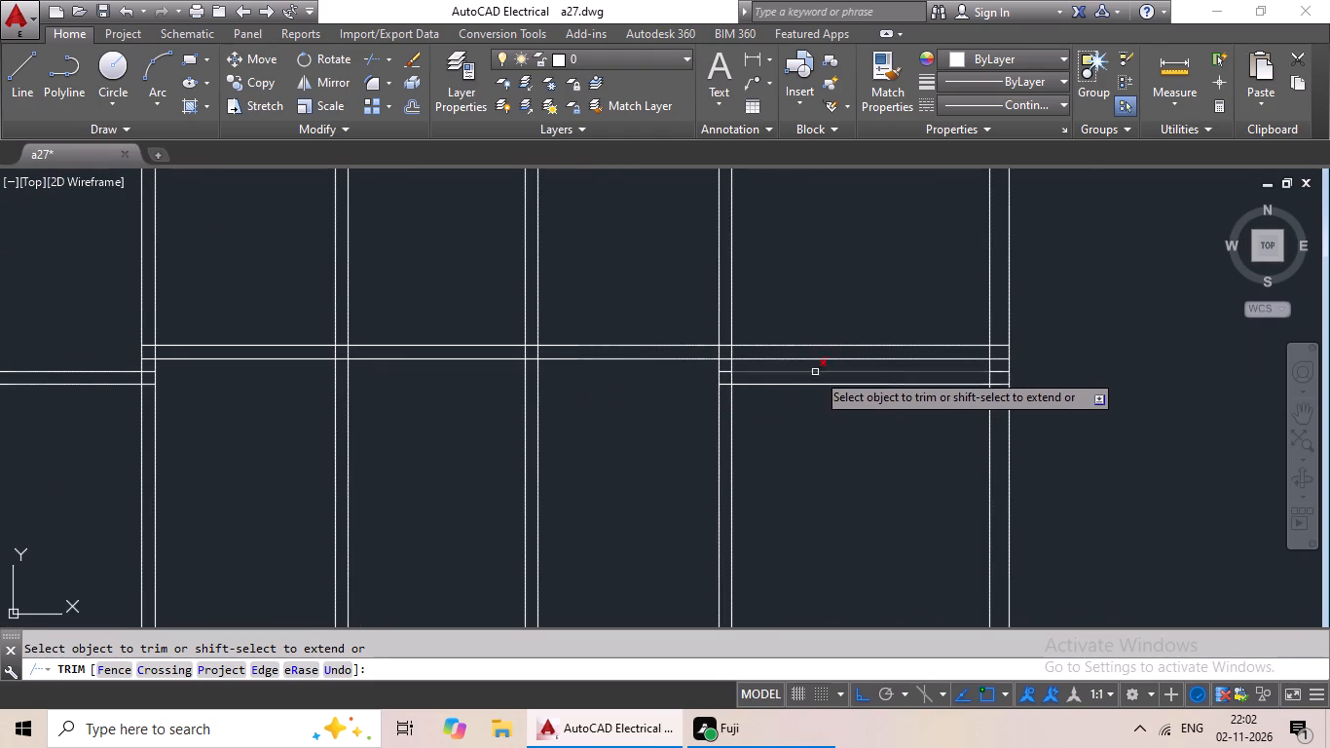
{"action": "scroll", "coordinate": [819, 367], "scroll_direction": "up", "scroll_amount": 4}
{"action": "middle_click_drag", "start_coordinate": [838, 318], "coordinate": [625, 430]}
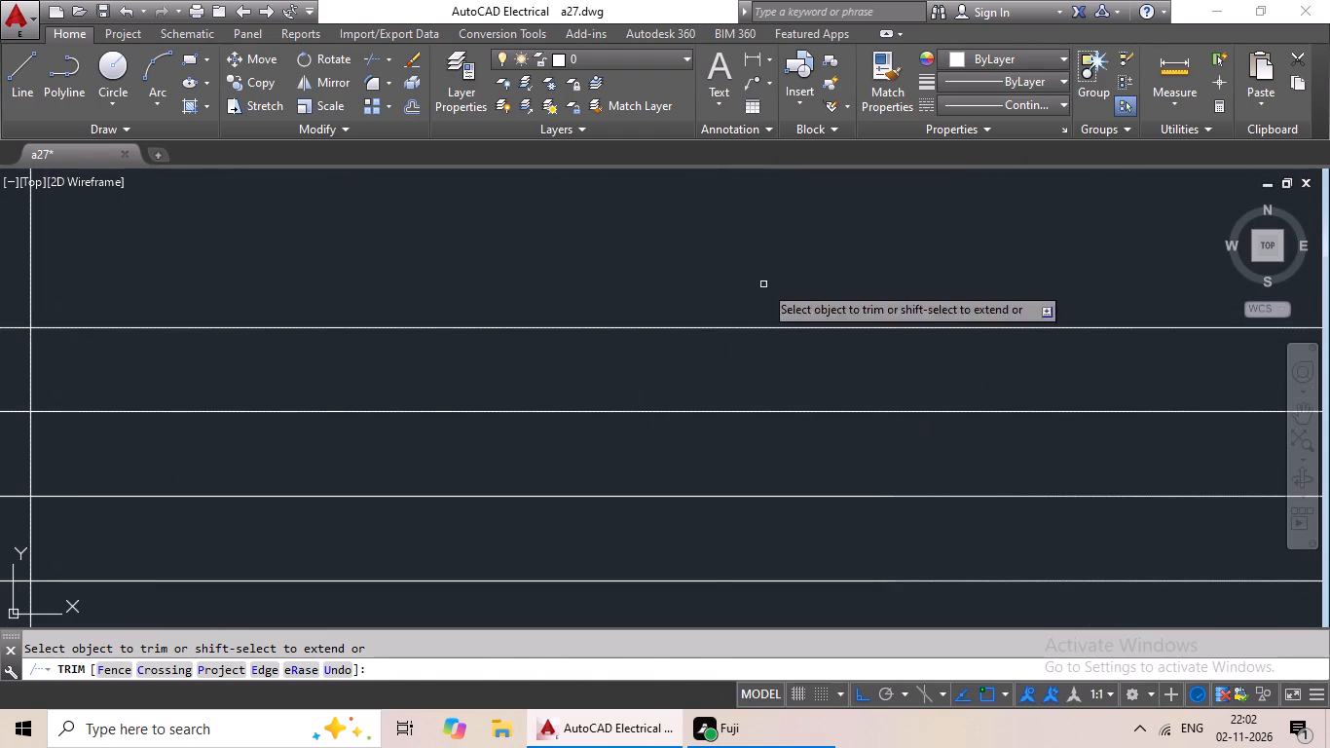
{"action": "left_click_drag", "start_coordinate": [764, 283], "coordinate": [705, 420]}
{"action": "scroll", "coordinate": [733, 403], "scroll_direction": "down", "scroll_amount": 4}
{"action": "middle_click_drag", "start_coordinate": [719, 404], "coordinate": [853, 354]}
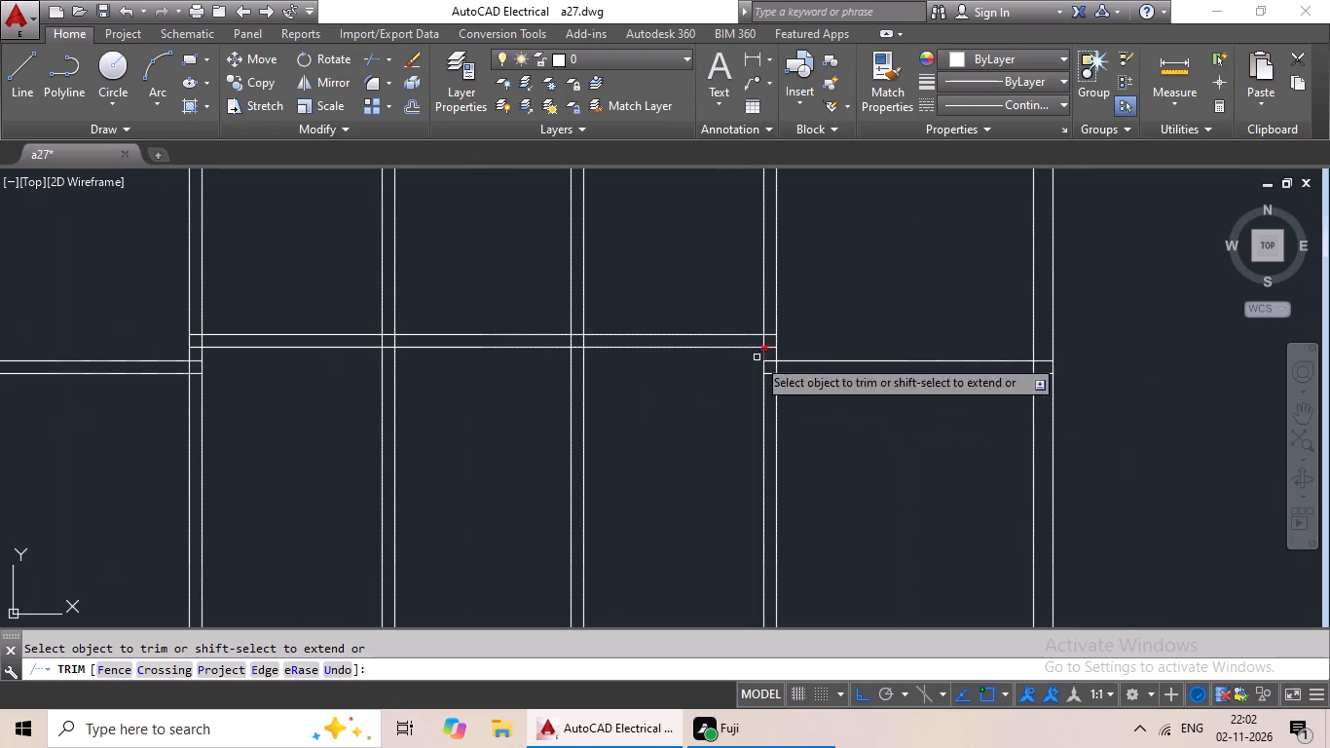
Trim both lines of the second horizontal partition out of the middle bay of the plan.
{"action": "scroll", "coordinate": [683, 332], "scroll_direction": "up", "scroll_amount": 1}
{"action": "scroll", "coordinate": [457, 302], "scroll_direction": "down", "scroll_amount": 2}
{"action": "left_click_drag", "start_coordinate": [438, 262], "coordinate": [398, 415]}
{"action": "left_click_drag", "start_coordinate": [398, 415], "coordinate": [410, 409]}
{"action": "middle_click_drag", "start_coordinate": [425, 400], "coordinate": [582, 366]}
{"action": "middle_click_drag", "start_coordinate": [556, 366], "coordinate": [500, 441]}
{"action": "key", "text": "Escape"}
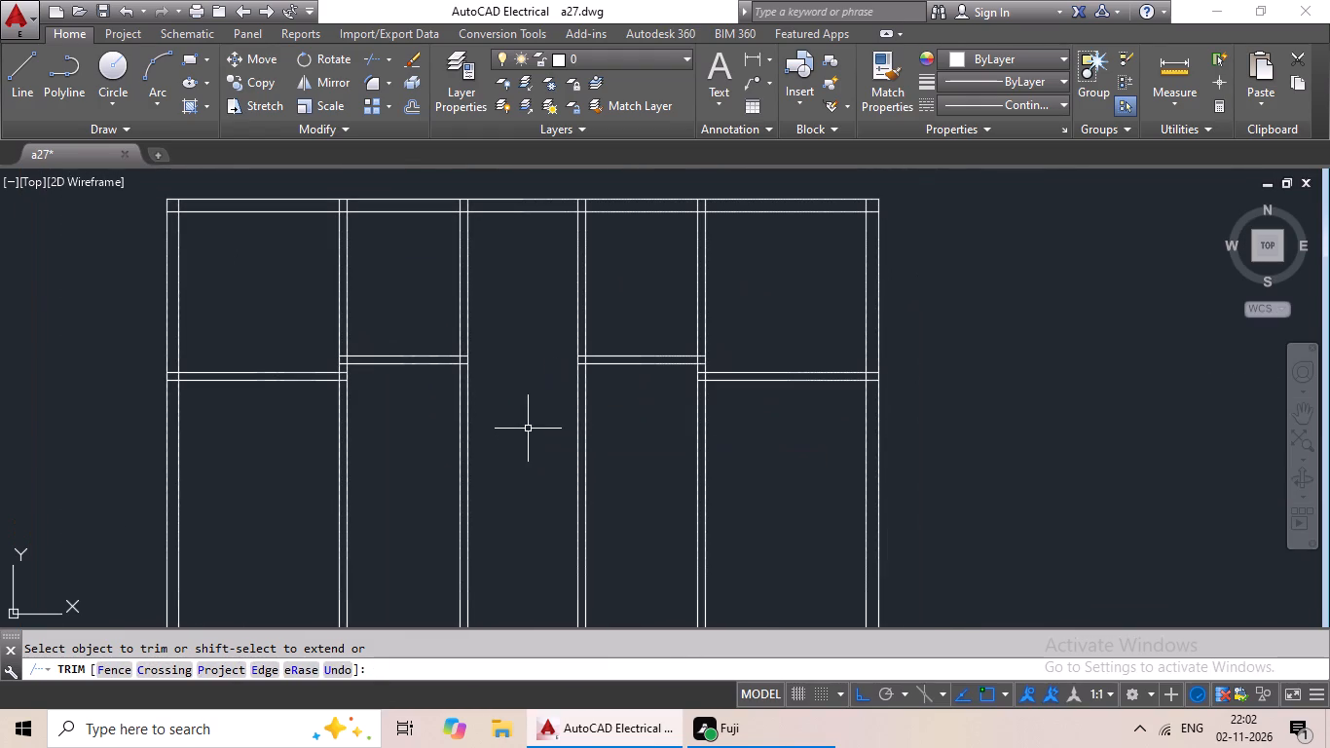
{"action": "key", "text": "Escape"}
Compare the redrawn partitions with the original first floor plan and its toilet area.
{"action": "middle_click_drag", "start_coordinate": [529, 422], "coordinate": [605, 324]}
{"action": "middle_click_drag", "start_coordinate": [553, 391], "coordinate": [689, 343]}
{"action": "scroll", "coordinate": [632, 365], "scroll_direction": "down", "scroll_amount": 2}
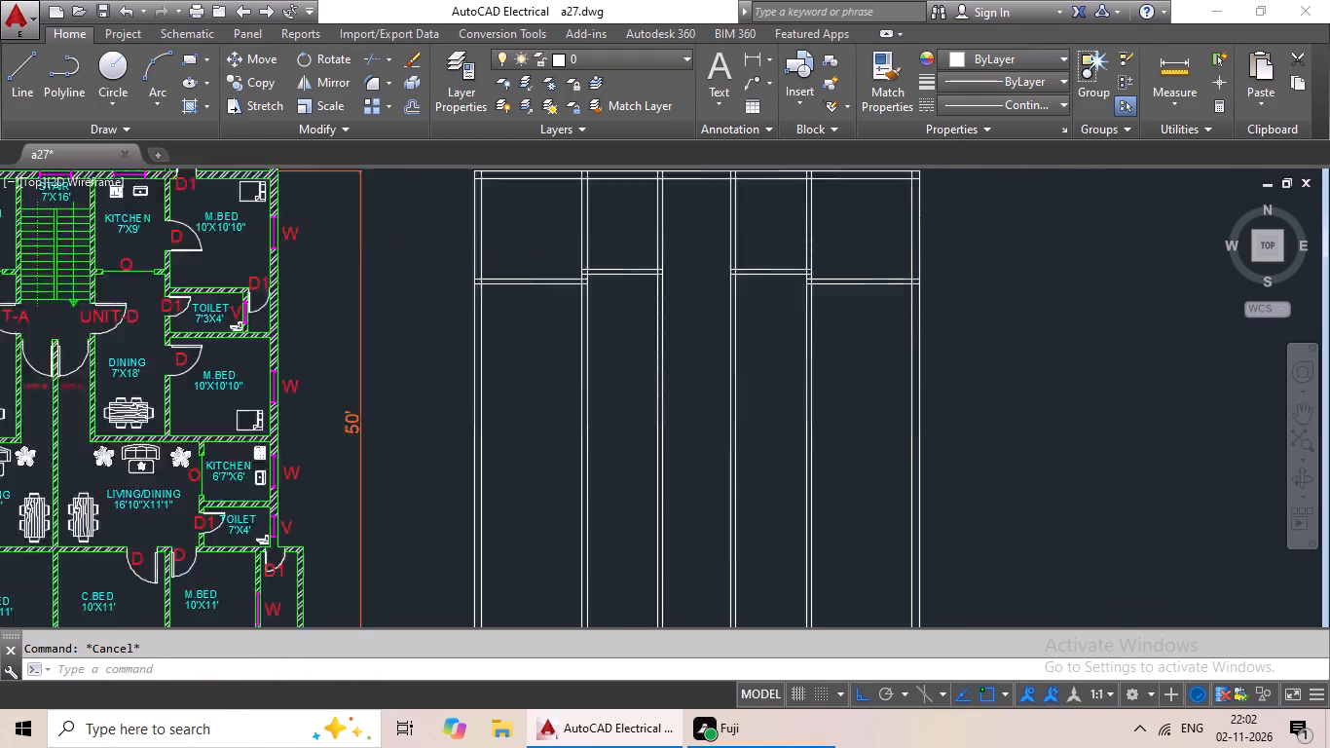
{"action": "middle_click_drag", "start_coordinate": [589, 382], "coordinate": [625, 370]}
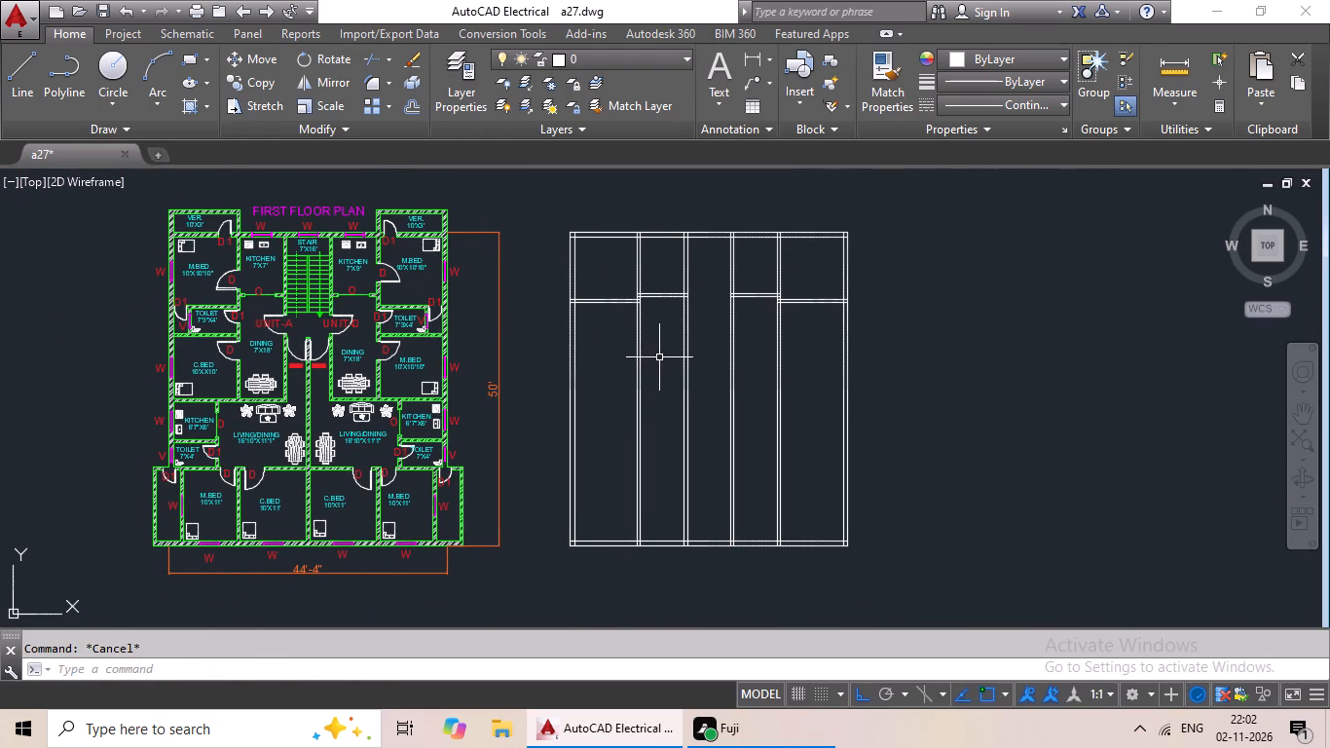
{"action": "middle_click_drag", "start_coordinate": [660, 348], "coordinate": [615, 365]}
{"action": "middle_click_drag", "start_coordinate": [611, 369], "coordinate": [586, 379]}
{"action": "middle_click_drag", "start_coordinate": [583, 382], "coordinate": [627, 363]}
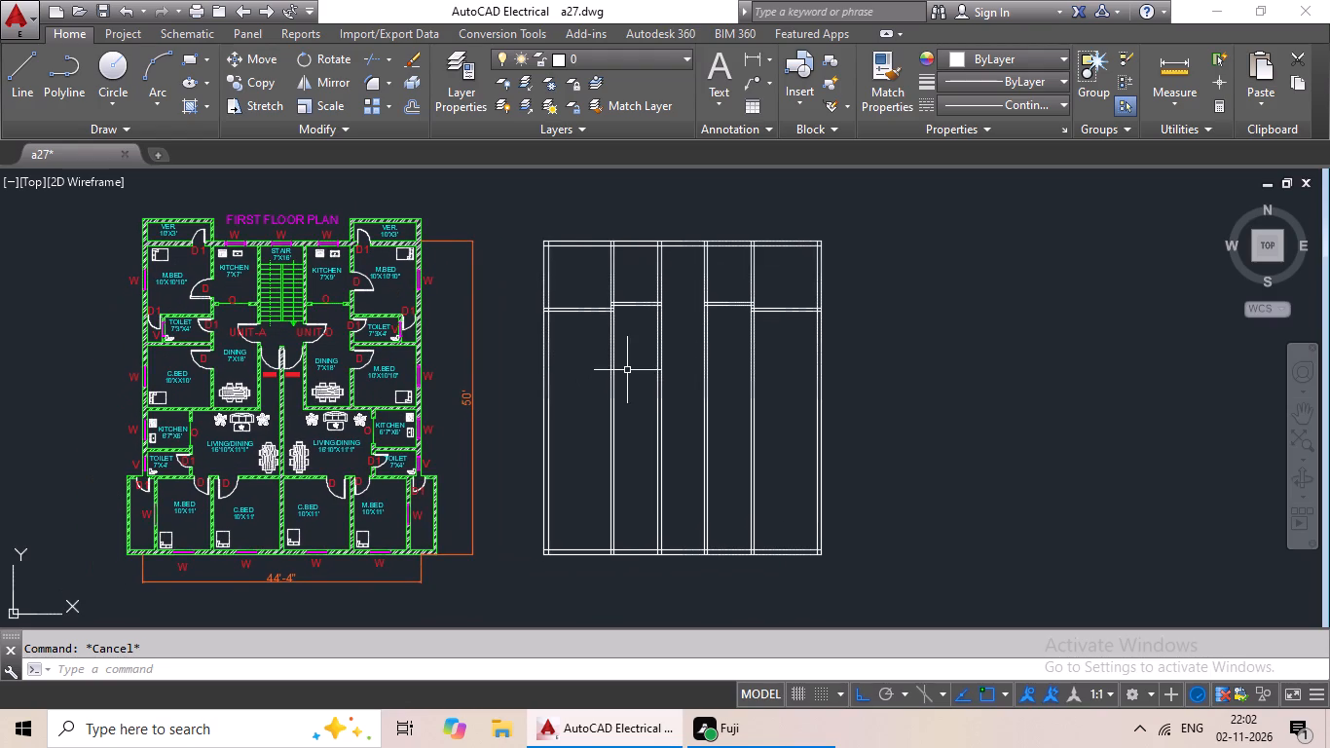
{"action": "middle_click_drag", "start_coordinate": [627, 375], "coordinate": [663, 367]}
{"action": "middle_click_drag", "start_coordinate": [634, 355], "coordinate": [675, 344]}
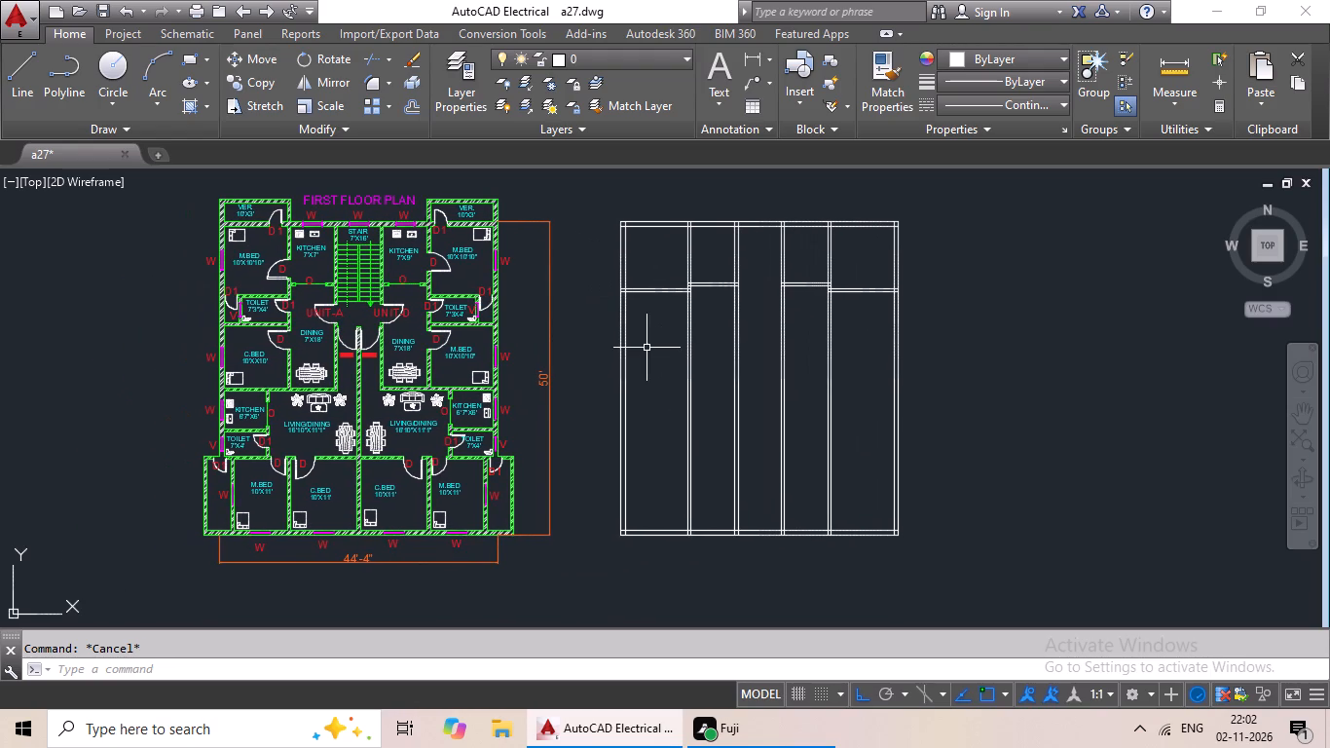
Offset the left line of the first inner vertical partition 7'3" to the left, into the leftmost bay.
{"action": "scroll", "coordinate": [641, 331], "scroll_direction": "up", "scroll_amount": 4}
{"action": "middle_click_drag", "start_coordinate": [666, 338], "coordinate": [588, 496]}
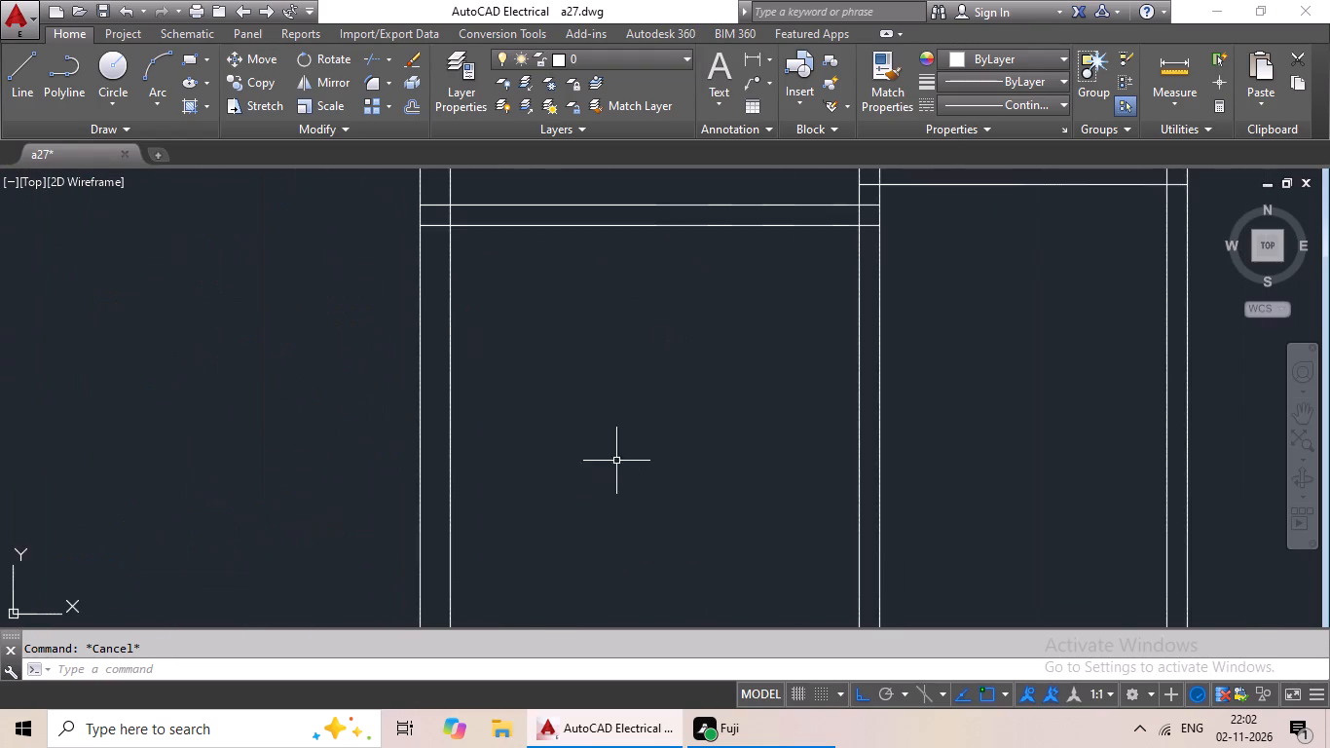
{"action": "middle_click_drag", "start_coordinate": [616, 462], "coordinate": [562, 534]}
{"action": "key", "text": "Escape"}
{"action": "key", "text": "Escape"}
{"action": "key", "text": "Escape"}
{"action": "key", "text": "Escape"}
{"action": "key", "text": "o"}
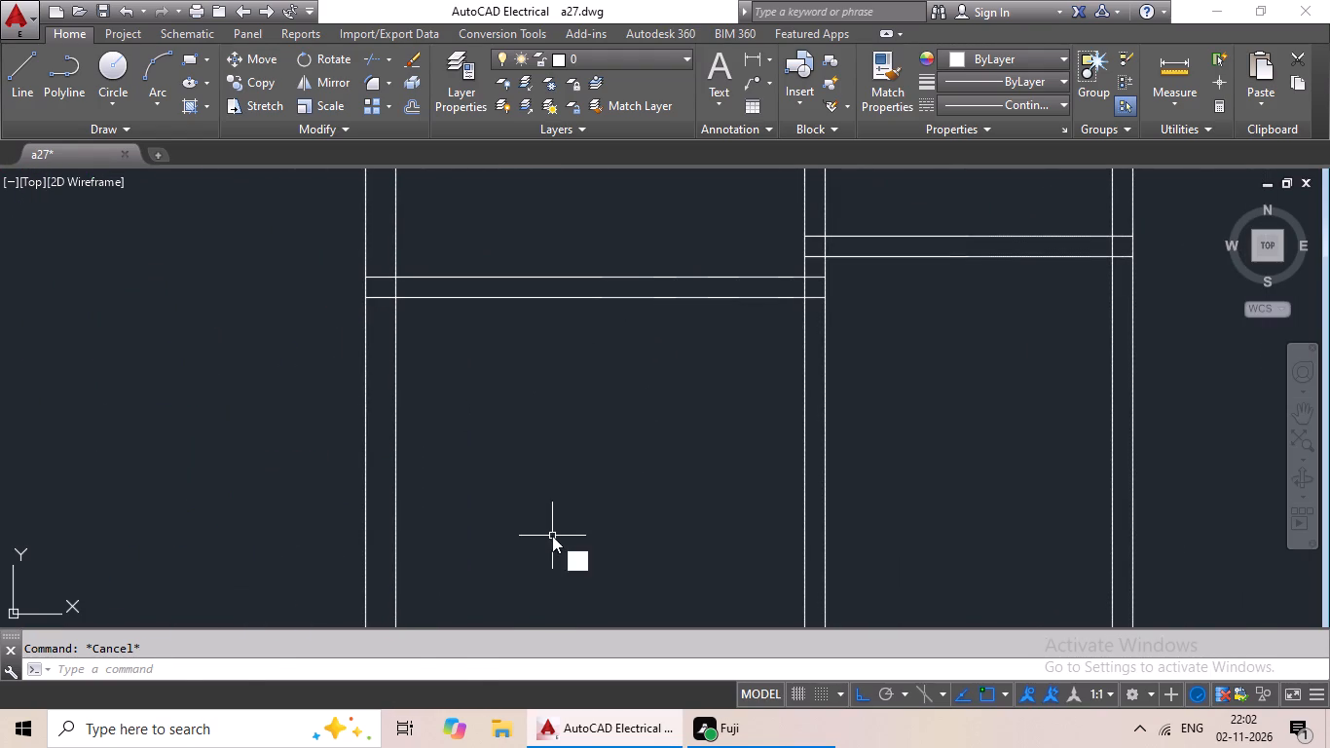
{"action": "key", "text": "Return"}
{"action": "type", "text": "7'3\""}
{"action": "key", "text": "Return"}
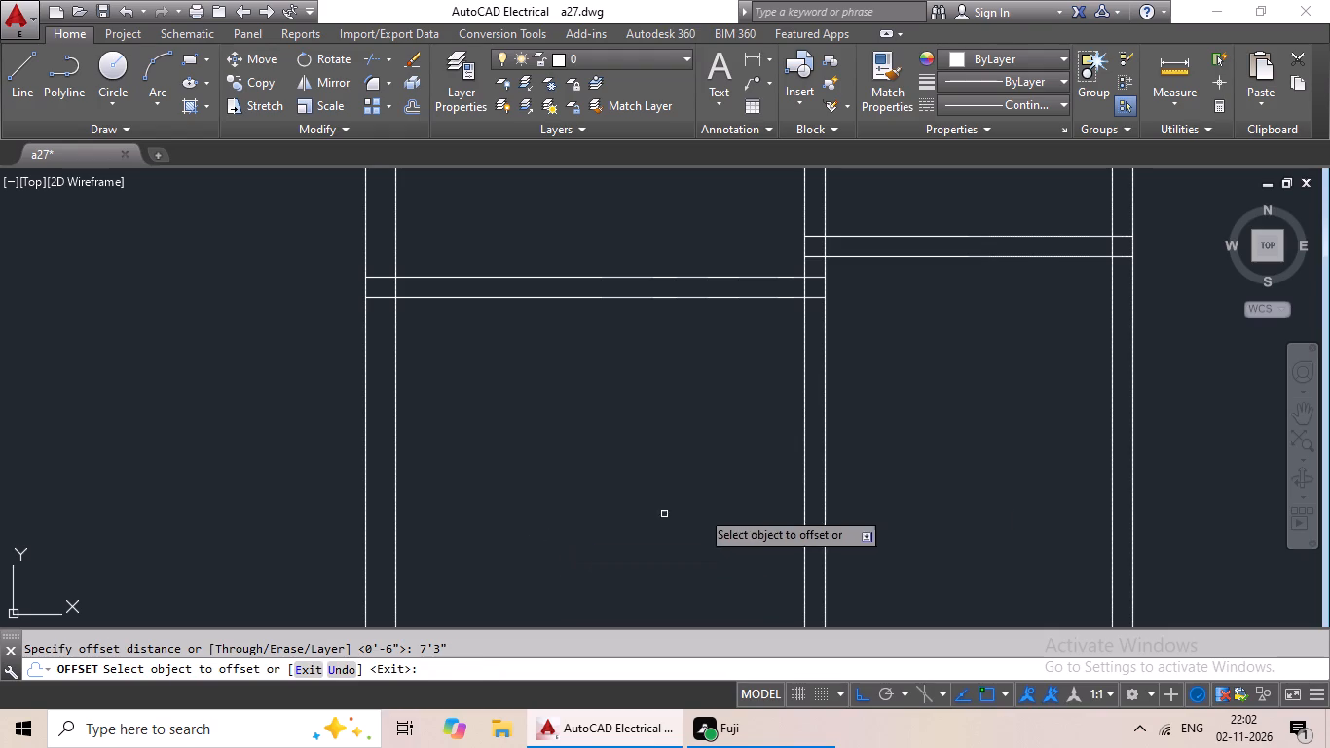
{"action": "left_click", "coordinate": [802, 464]}
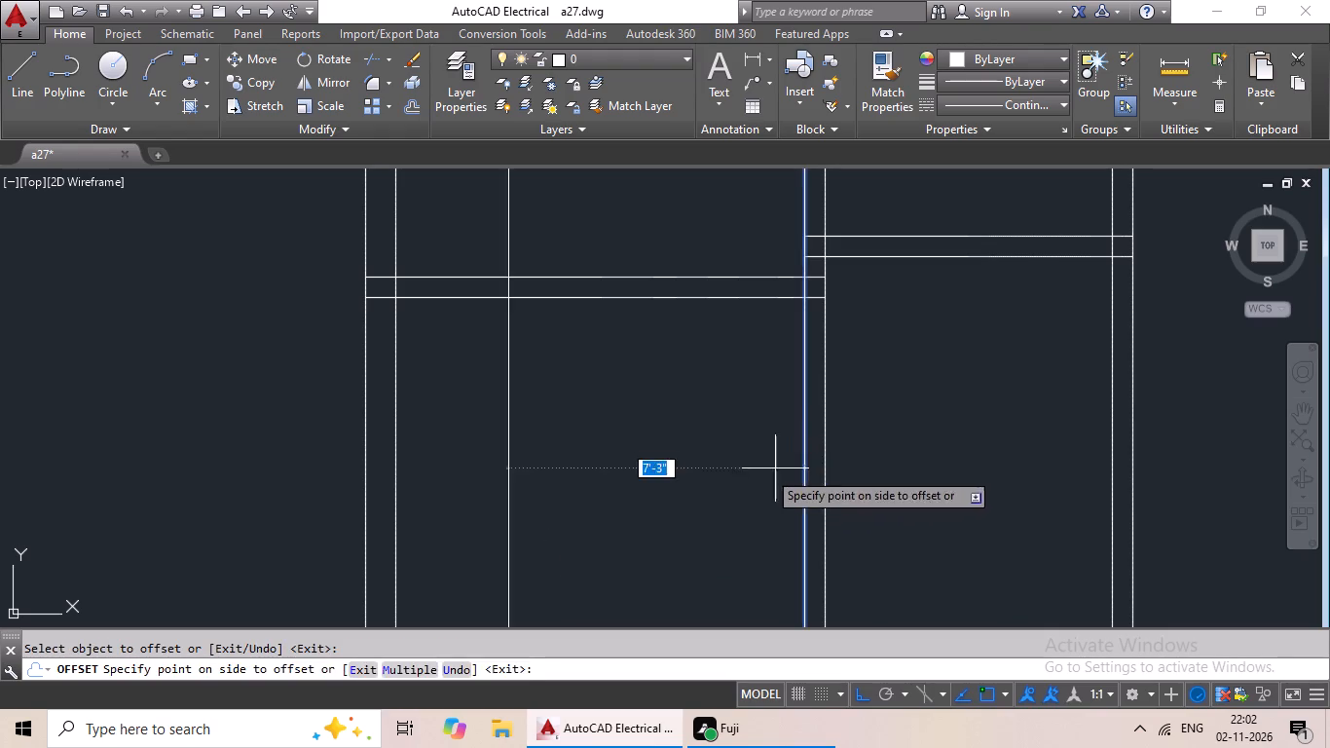
{"action": "left_click", "coordinate": [735, 478]}
{"action": "scroll", "coordinate": [737, 473], "scroll_direction": "down", "scroll_amount": 2}
{"action": "middle_click_drag", "start_coordinate": [737, 473], "coordinate": [749, 466]}
{"action": "key", "text": "Escape"}
{"action": "key", "text": "Escape"}
{"action": "key", "text": "Escape"}
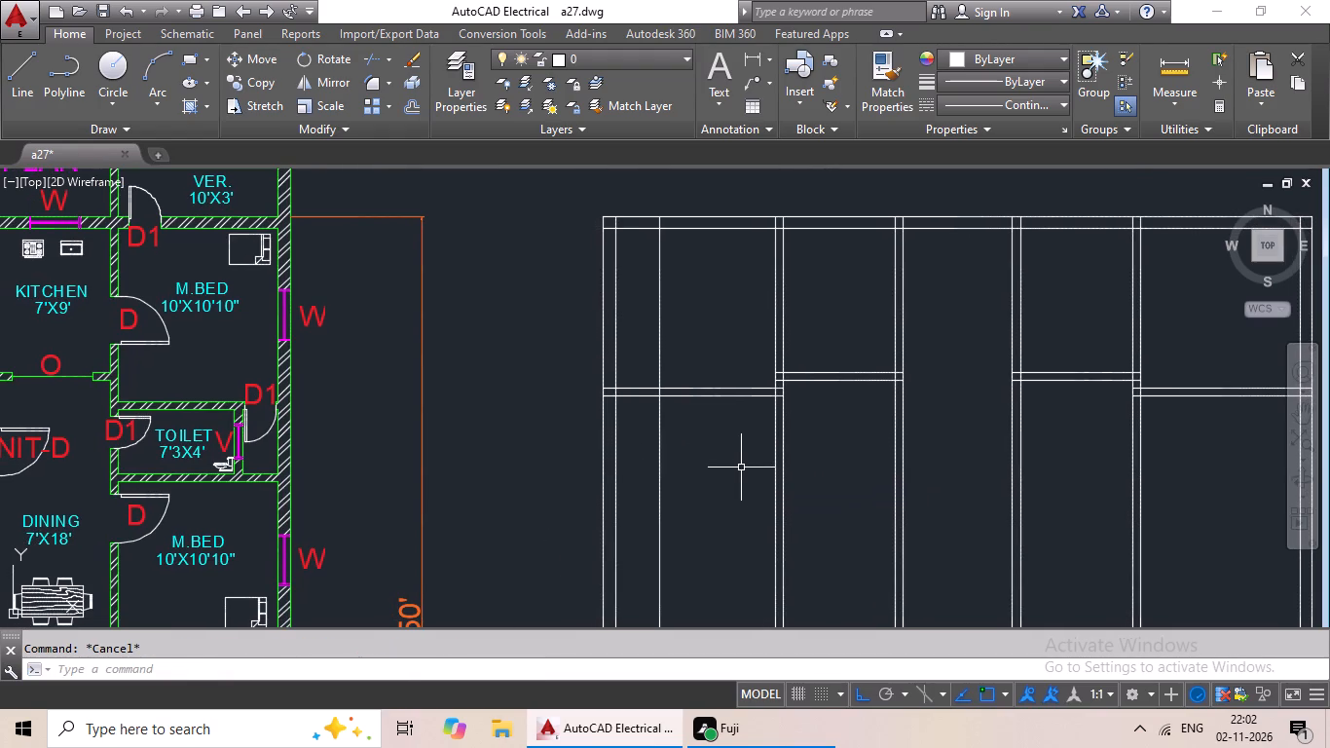
Trim the new vertical line in the leftmost bay above the horizontal partition.
{"action": "type", "text": "tr"}
{"action": "key", "text": "space"}
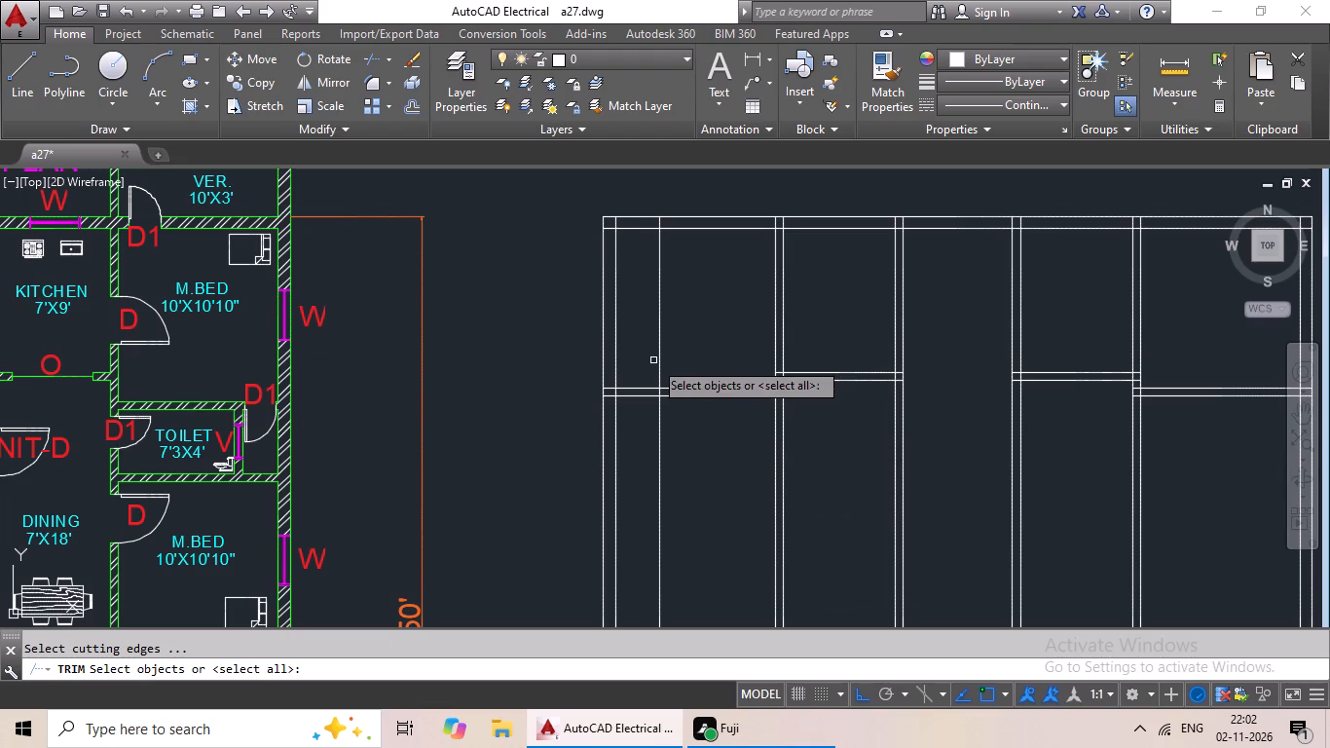
{"action": "key", "text": "space"}
{"action": "scroll", "coordinate": [689, 327], "scroll_direction": "up", "scroll_amount": 3}
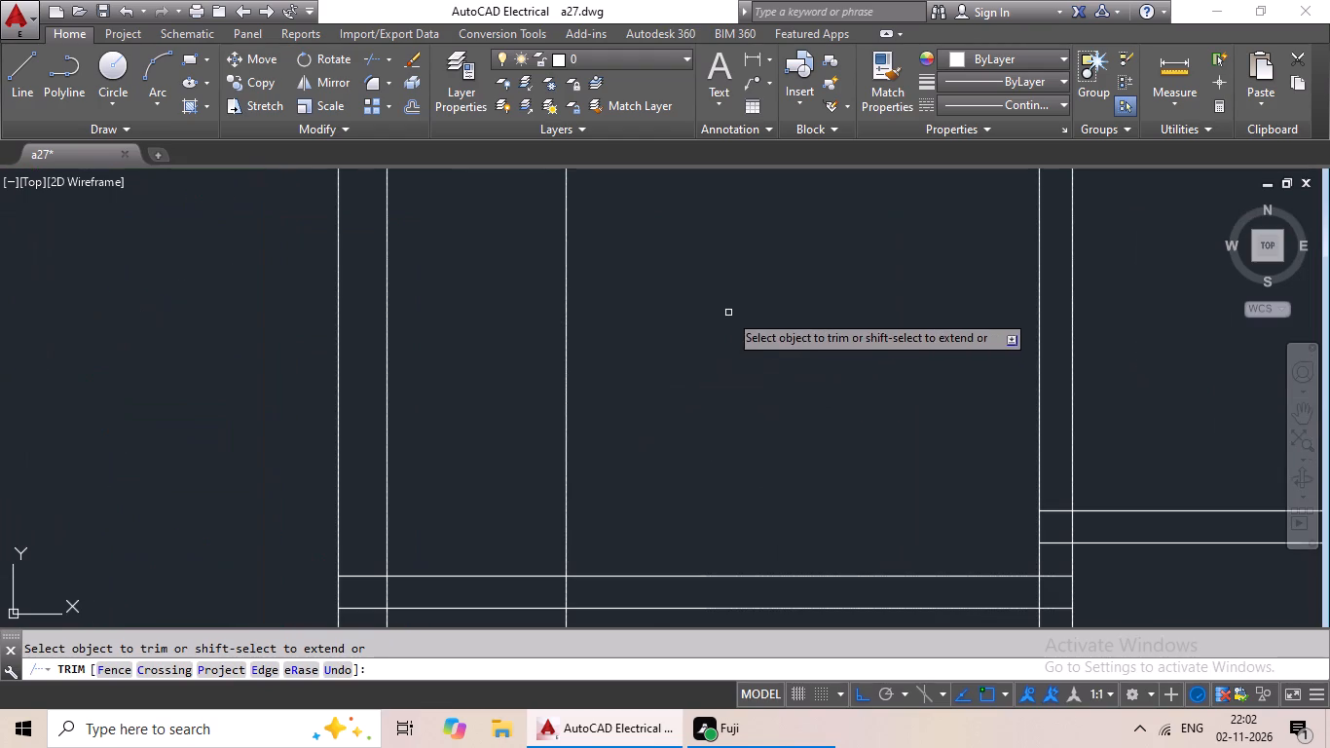
{"action": "left_click_drag", "start_coordinate": [738, 306], "coordinate": [498, 509]}
{"action": "scroll", "coordinate": [590, 446], "scroll_direction": "down", "scroll_amount": 2}
{"action": "middle_click_drag", "start_coordinate": [600, 442], "coordinate": [646, 251]}
{"action": "middle_click_drag", "start_coordinate": [712, 518], "coordinate": [734, 359]}
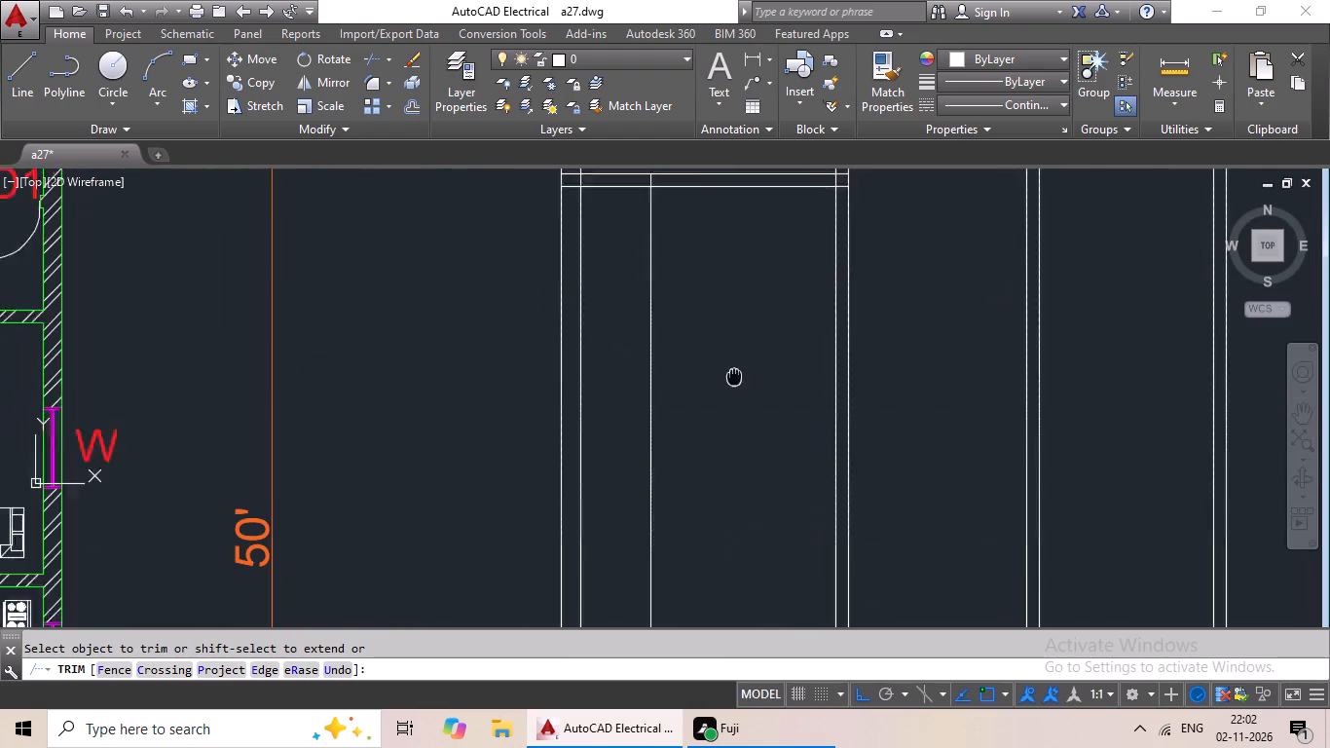
{"action": "middle_click_drag", "start_coordinate": [734, 359], "coordinate": [736, 335]}
{"action": "key", "text": "Escape"}
{"action": "key", "text": "Escape"}
{"action": "key", "text": "Escape"}
Offset the trimmed vertical line 6" to the left to give the toilet's side wall its thickness.
{"action": "key", "text": "o"}
{"action": "key", "text": "Return"}
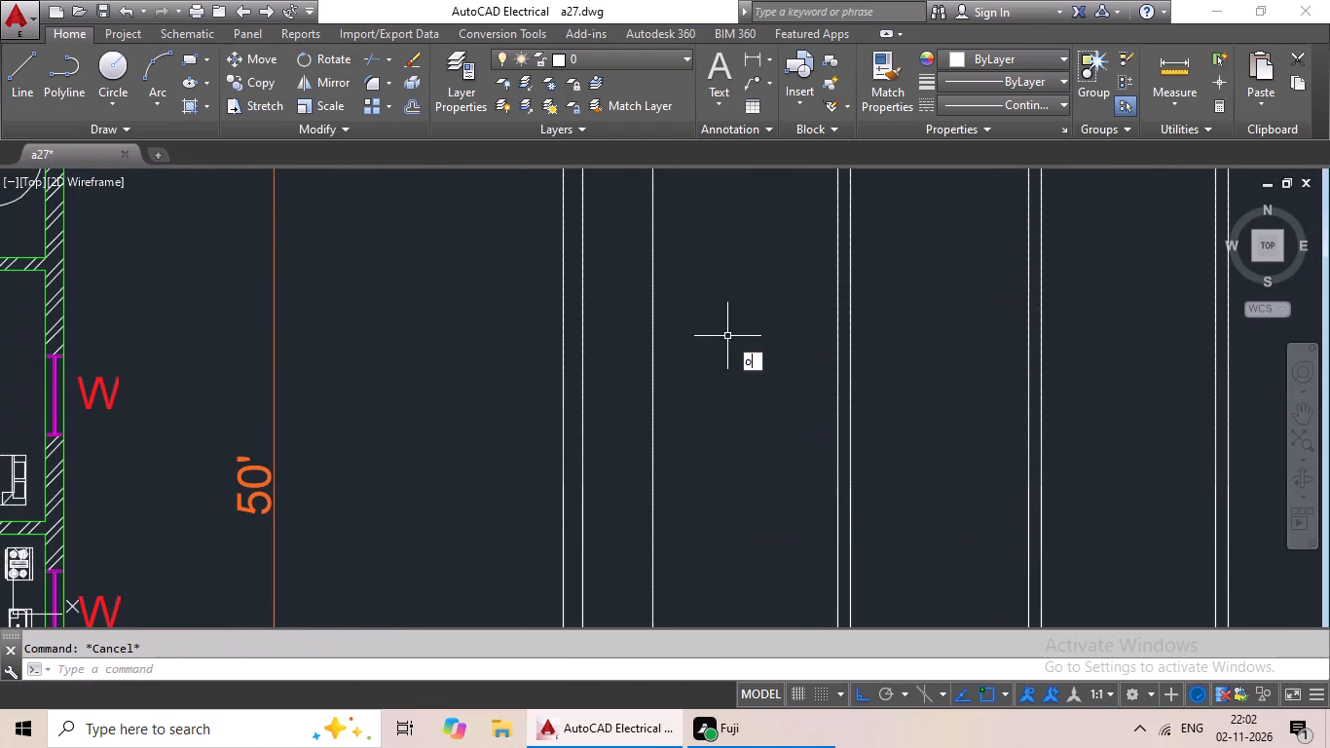
{"action": "key", "text": "6"}
{"action": "key", "text": "shift+quotedbl"}
{"action": "key", "text": "Return"}
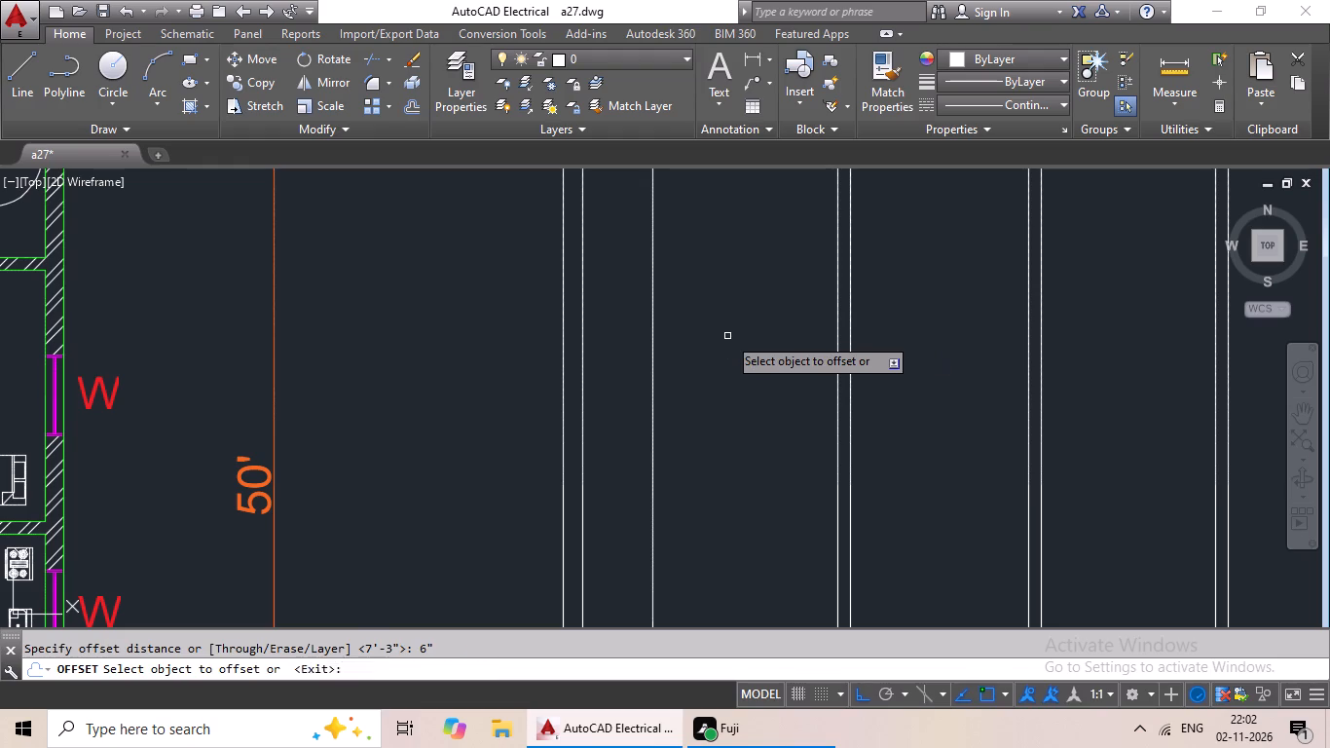
{"action": "left_click_drag", "start_coordinate": [653, 441], "coordinate": [633, 450]}
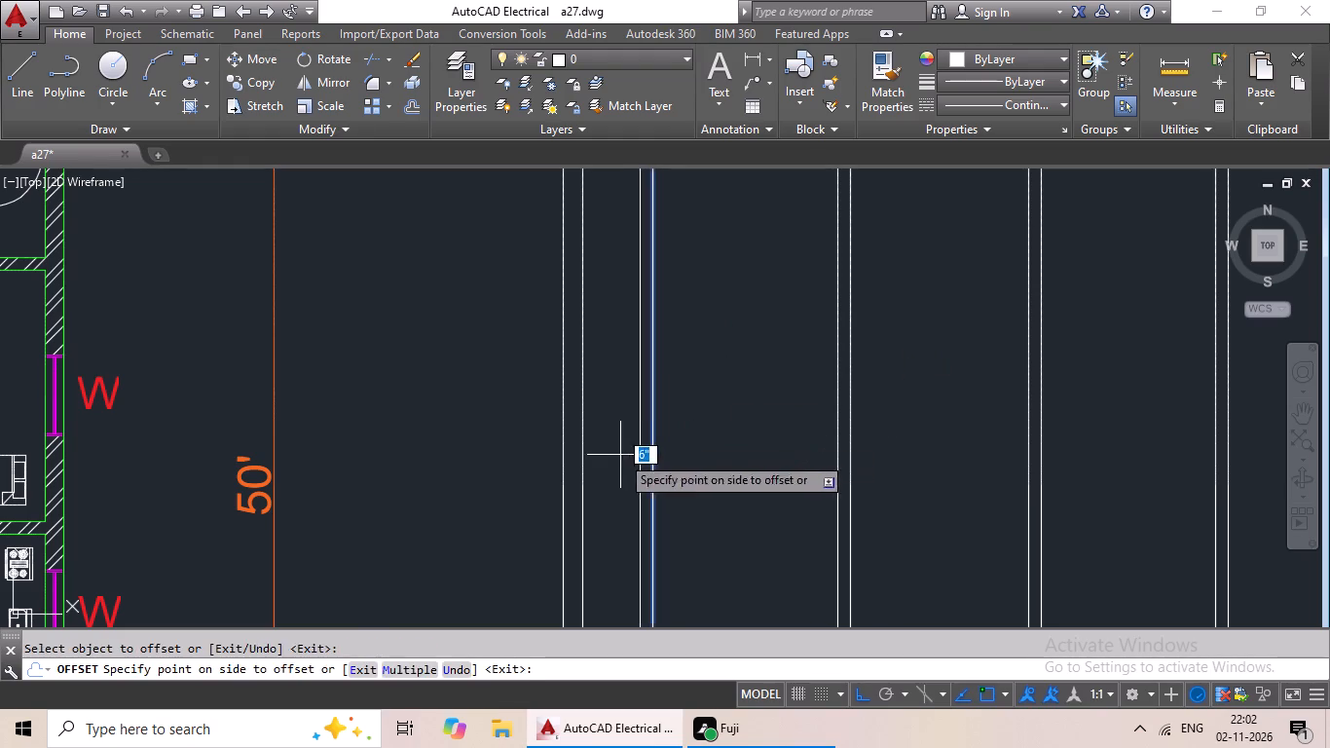
{"action": "left_click", "coordinate": [620, 455]}
{"action": "scroll", "coordinate": [690, 377], "scroll_direction": "down", "scroll_amount": 3}
{"action": "middle_click_drag", "start_coordinate": [701, 364], "coordinate": [690, 449]}
{"action": "middle_click_drag", "start_coordinate": [695, 439], "coordinate": [725, 416]}
{"action": "key", "text": "Escape"}
{"action": "key", "text": "Escape"}
{"action": "key", "text": "Escape"}
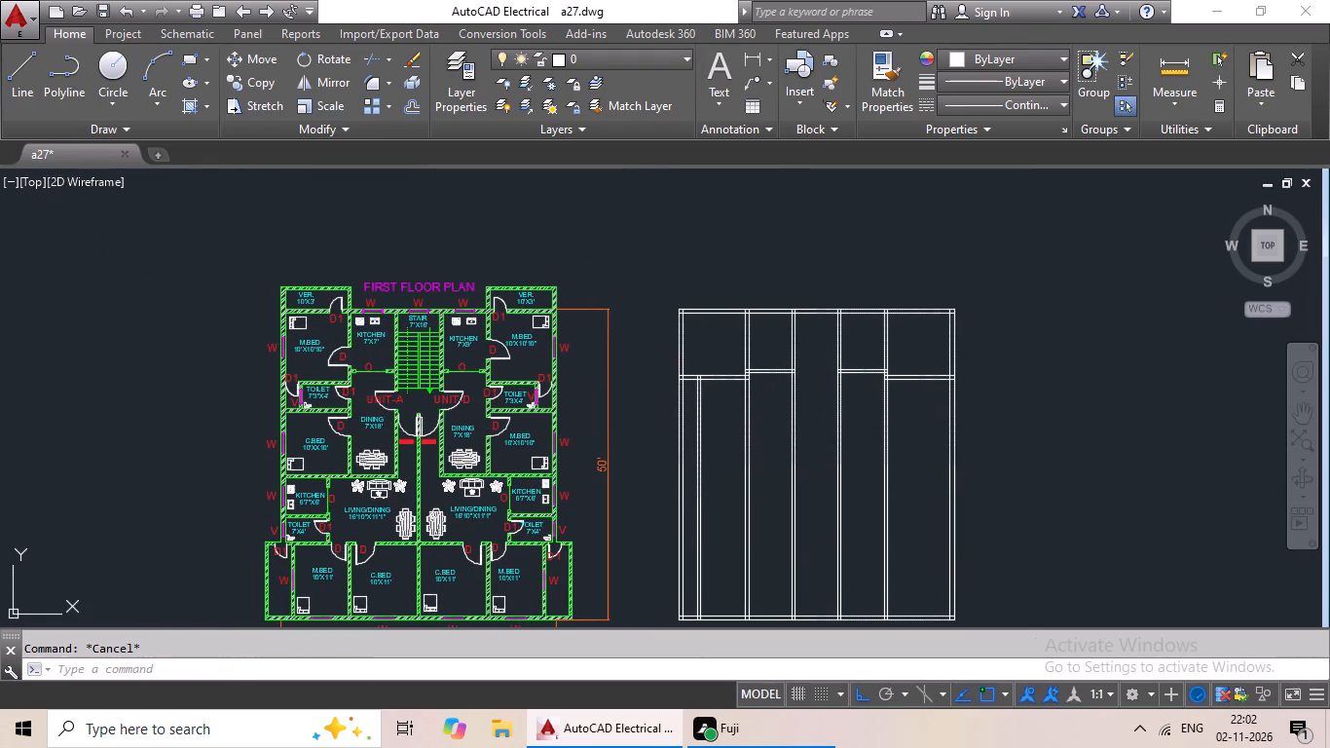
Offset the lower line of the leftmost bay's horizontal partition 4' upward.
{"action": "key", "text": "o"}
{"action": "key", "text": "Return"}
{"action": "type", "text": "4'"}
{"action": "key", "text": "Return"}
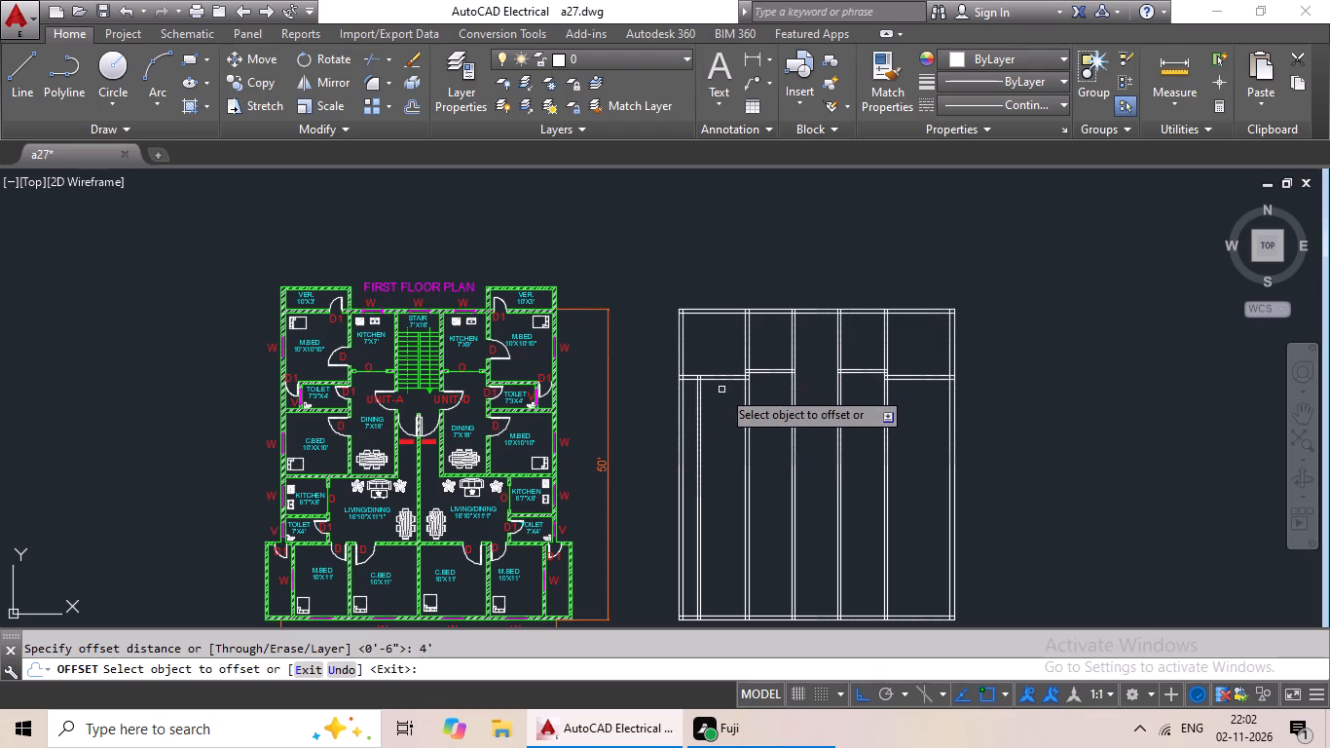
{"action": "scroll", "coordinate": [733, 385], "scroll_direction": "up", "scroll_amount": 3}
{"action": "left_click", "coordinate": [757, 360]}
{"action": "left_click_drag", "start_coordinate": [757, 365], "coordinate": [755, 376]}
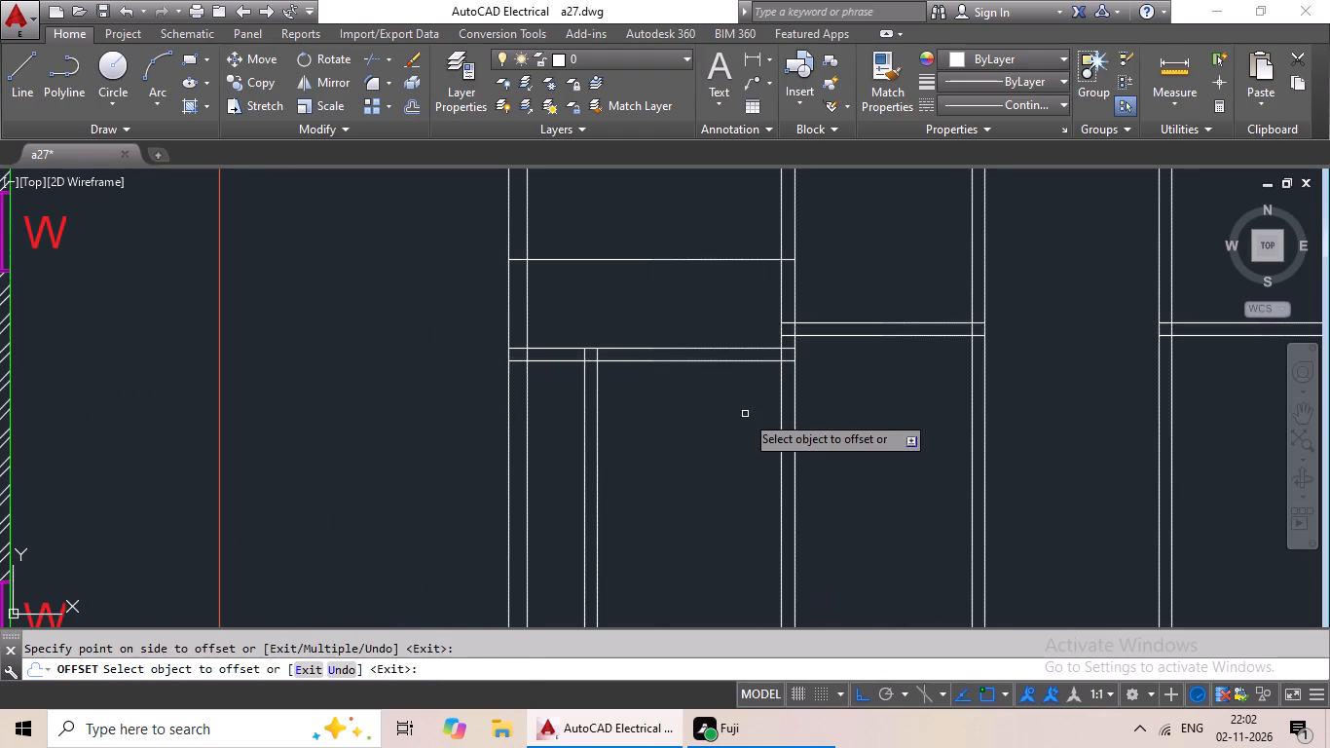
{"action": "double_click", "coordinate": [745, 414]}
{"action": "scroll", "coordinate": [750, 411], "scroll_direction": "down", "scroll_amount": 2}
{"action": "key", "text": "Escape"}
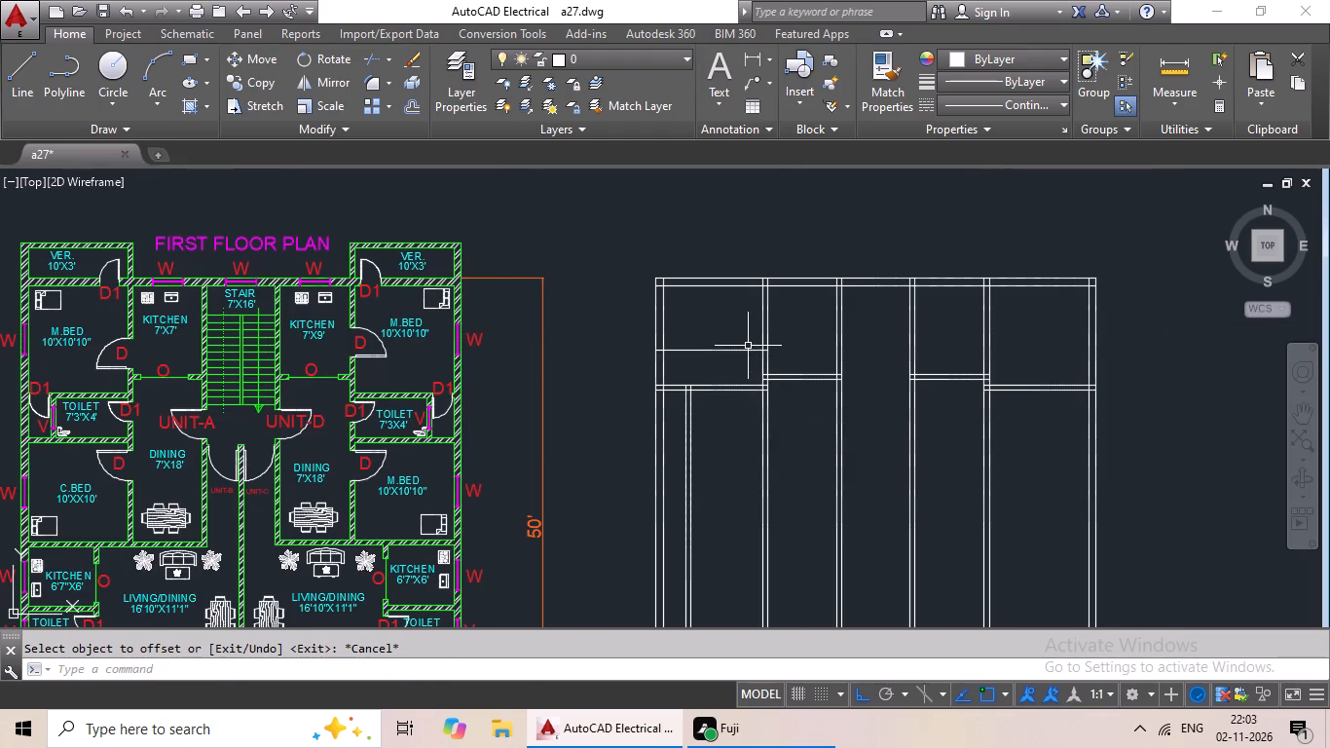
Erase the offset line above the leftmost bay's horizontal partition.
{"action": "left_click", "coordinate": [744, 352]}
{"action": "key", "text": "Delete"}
Offset the lower line of the leftmost bay's horizontal partition 4' downward.
{"action": "middle_click_drag", "start_coordinate": [716, 448], "coordinate": [739, 397]}
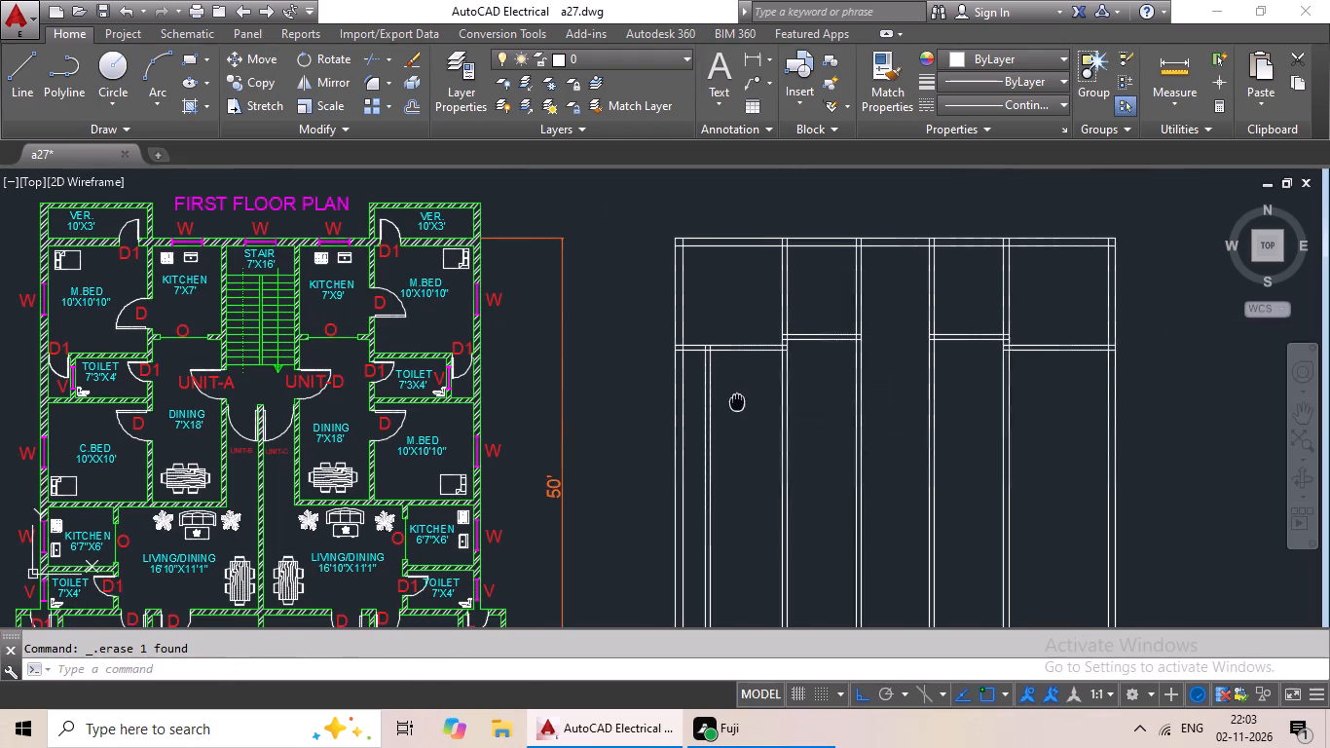
{"action": "middle_click_drag", "start_coordinate": [739, 397], "coordinate": [741, 394]}
{"action": "key", "text": "Escape"}
{"action": "key", "text": "Escape"}
{"action": "key", "text": "o"}
{"action": "key", "text": "Return"}
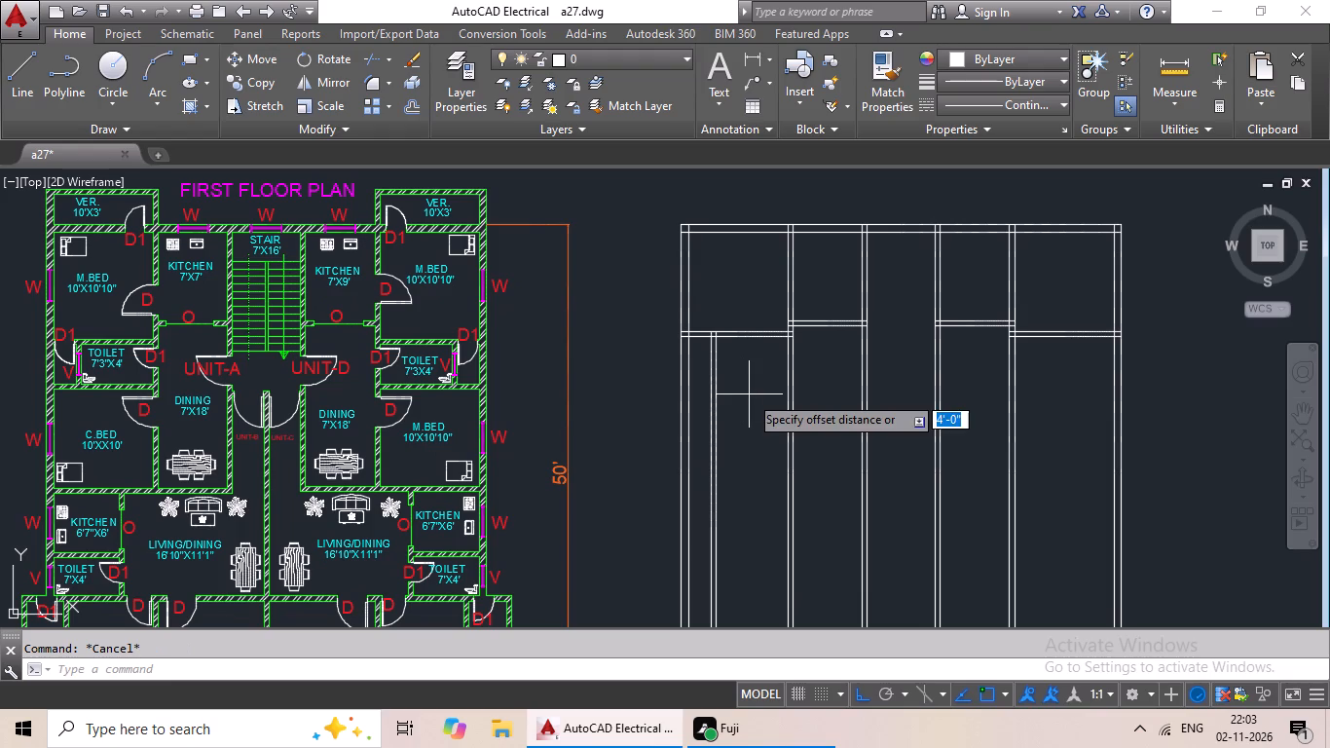
{"action": "type", "text": "4'"}
{"action": "key", "text": "Return"}
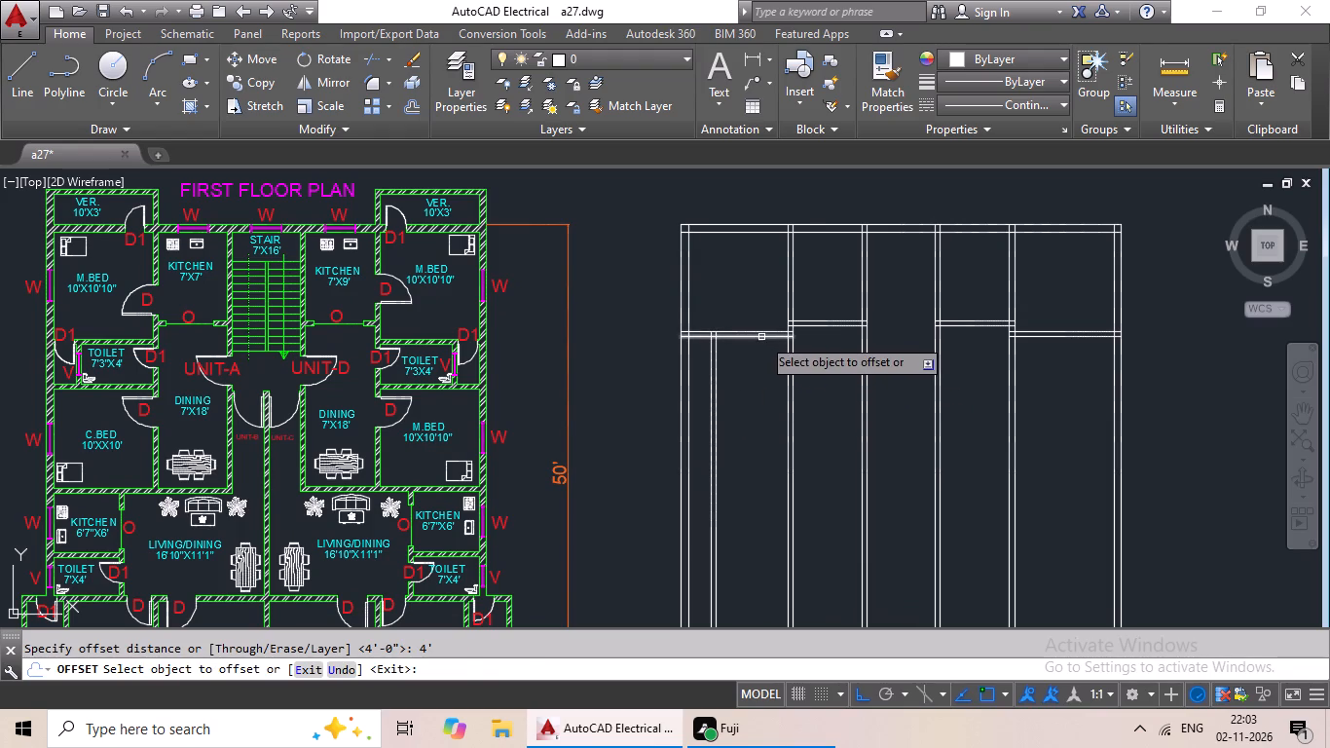
{"action": "left_click_drag", "start_coordinate": [761, 337], "coordinate": [761, 376]}
{"action": "left_click", "coordinate": [760, 404]}
{"action": "key", "text": "Escape"}
{"action": "key", "text": "Escape"}
{"action": "key", "text": "Escape"}
Offset with a distance of 6 to give the newest horizontal partition its thickness.
{"action": "key", "text": "o"}
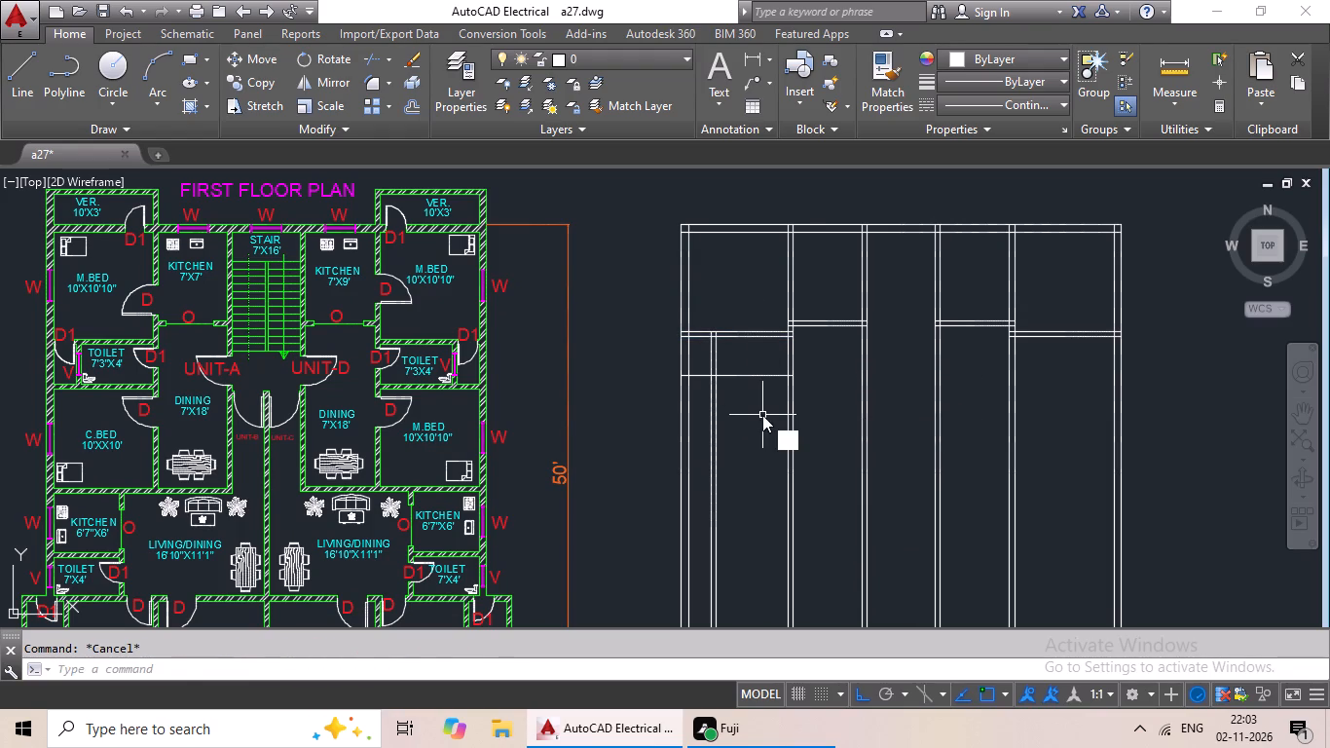
{"action": "key", "text": "Return"}
{"action": "key", "text": "6"}
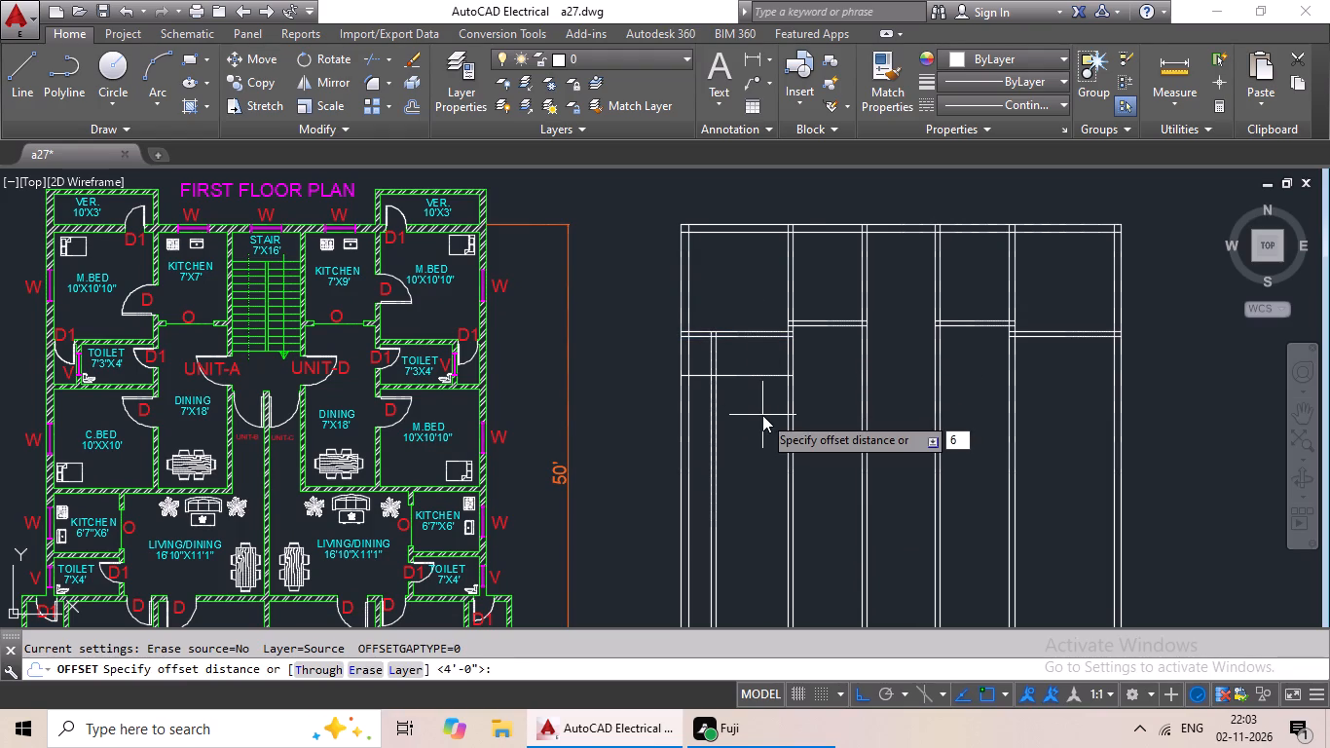
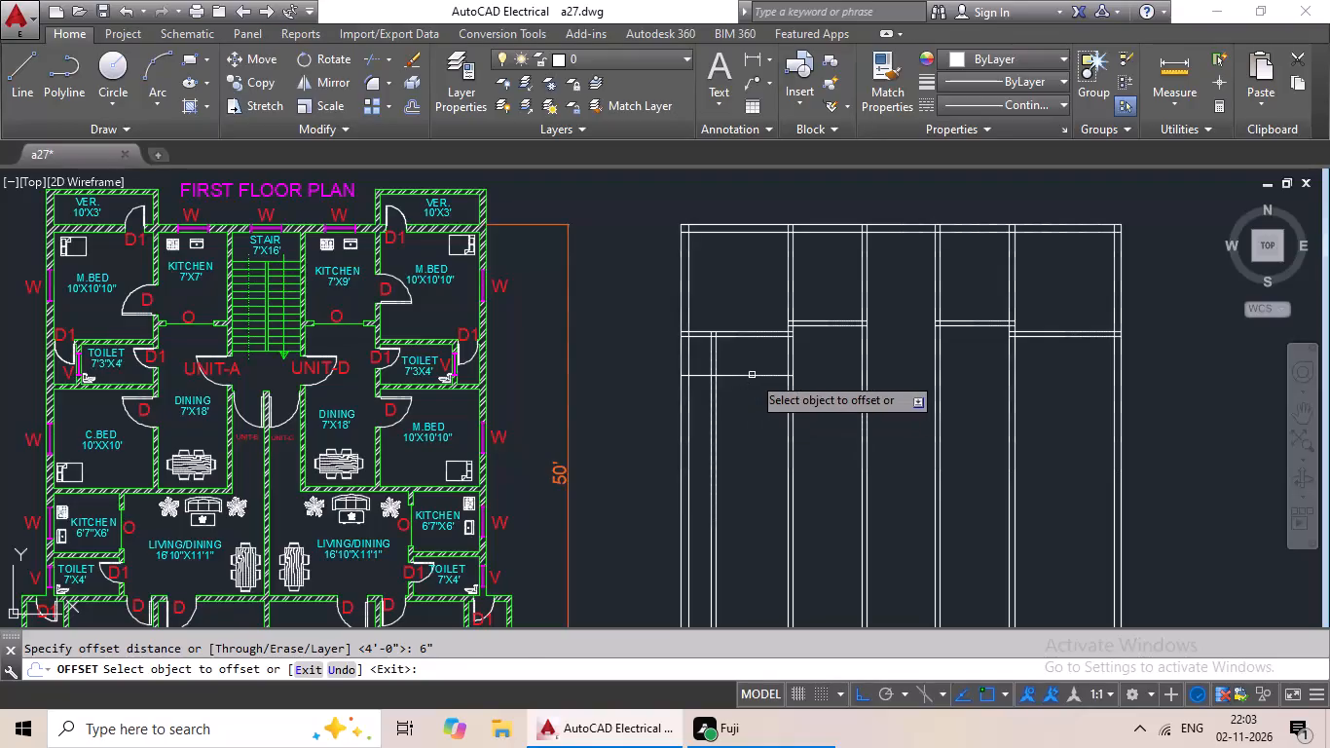
Offset the newest horizontal line in the leftmost bay 6" downward to form the toilet's lower wall.
{"action": "left_click_drag", "start_coordinate": [752, 375], "coordinate": [757, 401]}
{"action": "left_click", "coordinate": [760, 429]}
{"action": "key", "text": "Escape"}
{"action": "key", "text": "Escape"}
{"action": "key", "text": "Escape"}
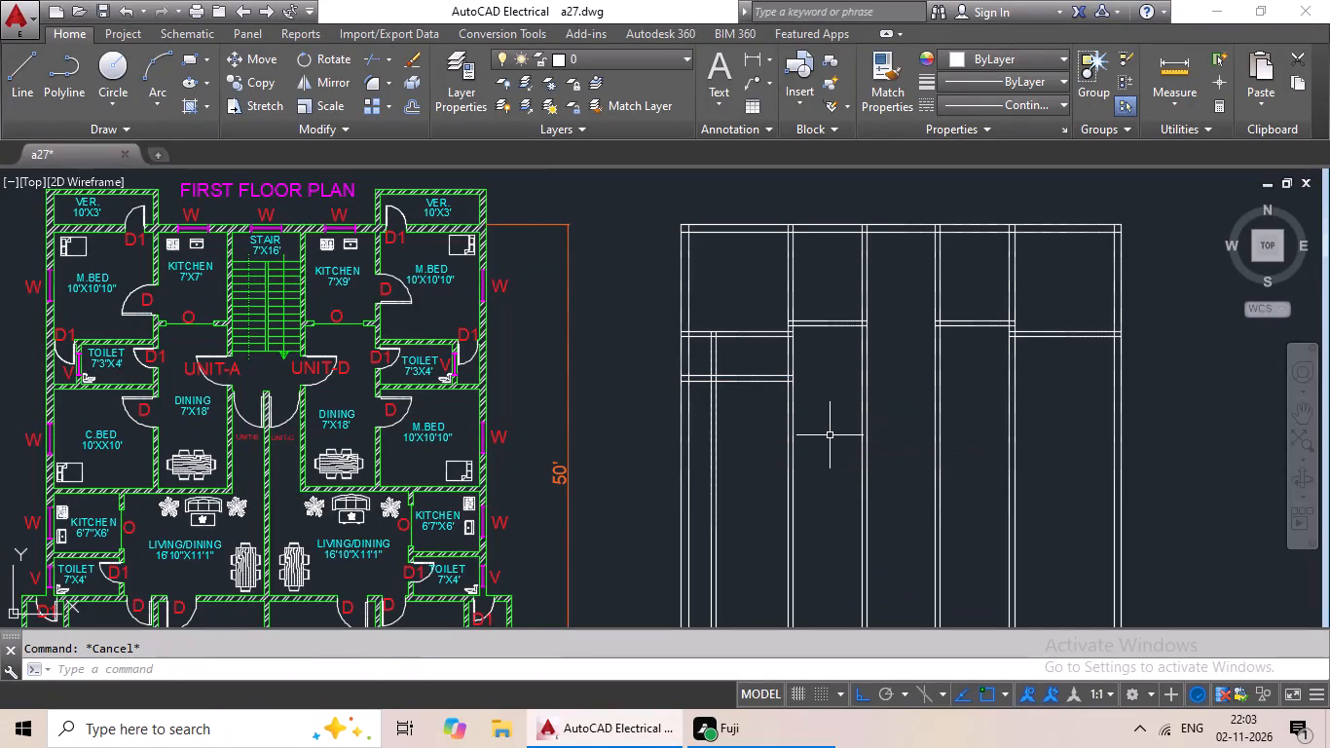
Offset the rightmost bay's inner partition line 7'3" toward the outer wall to start the toilet's vertical wall.
{"action": "key", "text": "o"}
{"action": "key", "text": "Return"}
{"action": "type", "text": "7'3"}
{"action": "key", "text": "shift+quotedbl"}
{"action": "key", "text": "Return"}
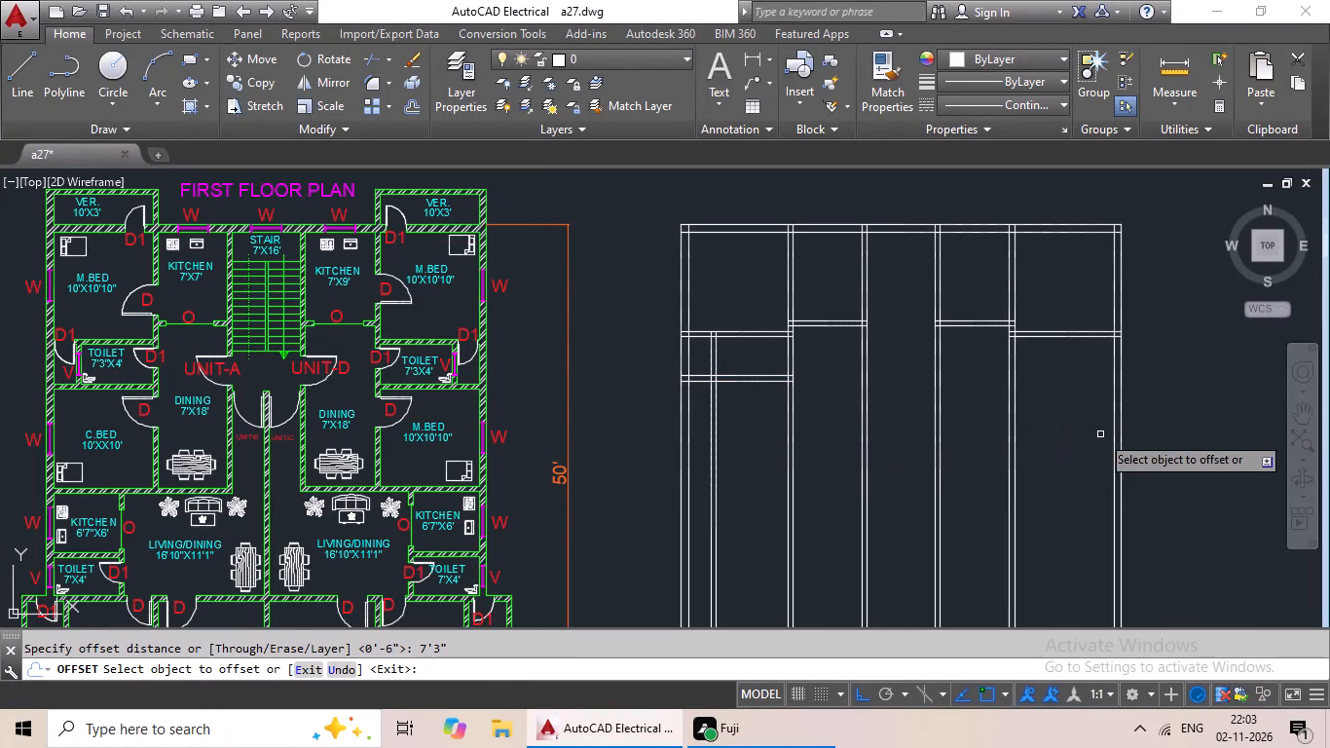
{"action": "left_click_drag", "start_coordinate": [1015, 434], "coordinate": [1039, 431]}
{"action": "left_click", "coordinate": [1076, 427]}
{"action": "left_click", "coordinate": [1064, 431]}
{"action": "key", "text": "Escape"}
{"action": "key", "text": "Escape"}
{"action": "key", "text": "Escape"}
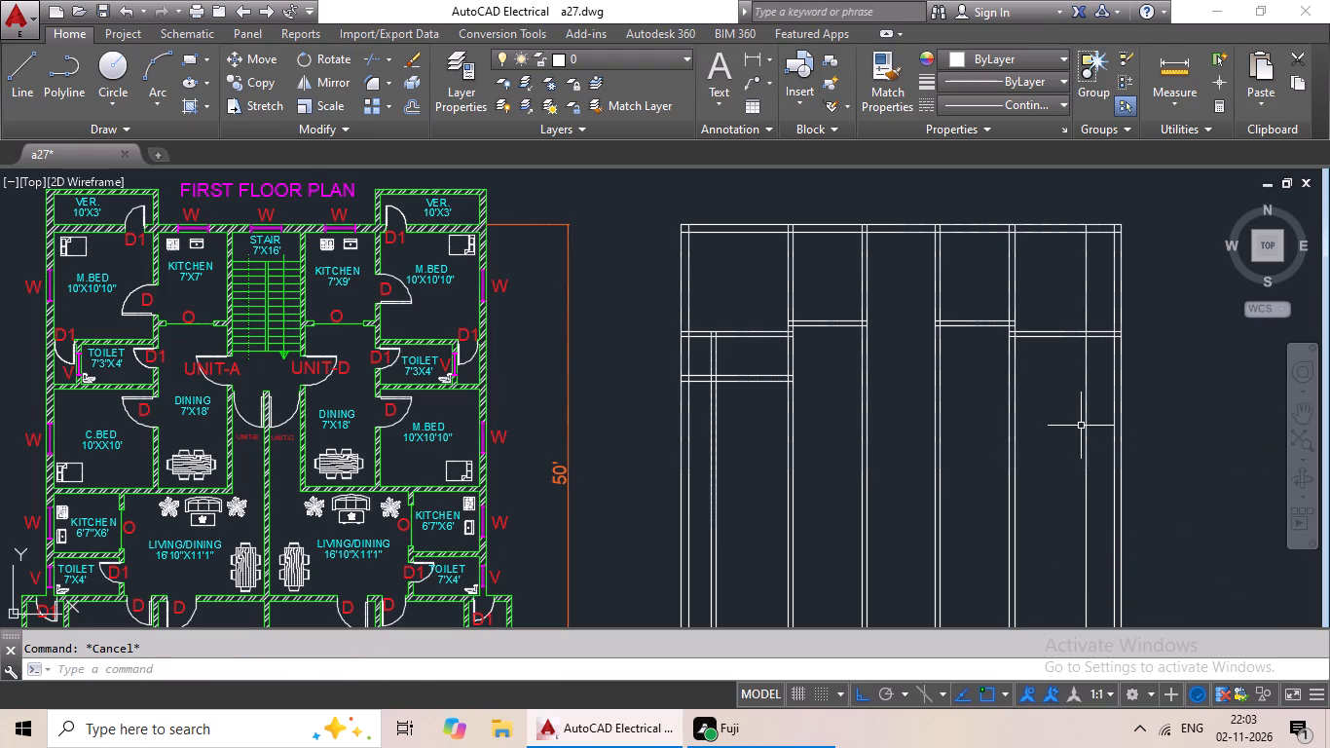
Trim off the part of the new vertical line above the rightmost bay's horizontal partition.
{"action": "key", "text": "t"}
{"action": "type", "text": "r"}
{"action": "key", "text": "space"}
{"action": "key", "text": "space"}
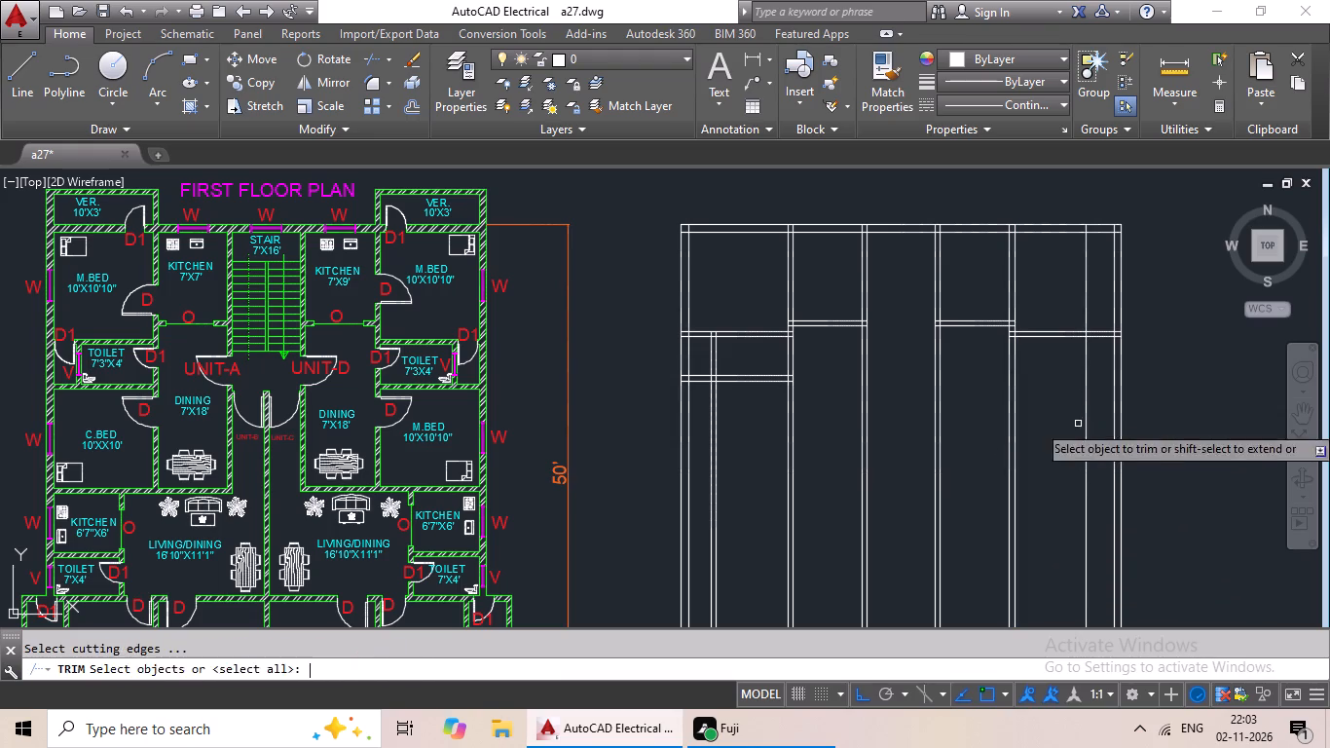
{"action": "scroll", "coordinate": [1112, 315], "scroll_direction": "up", "scroll_amount": 4}
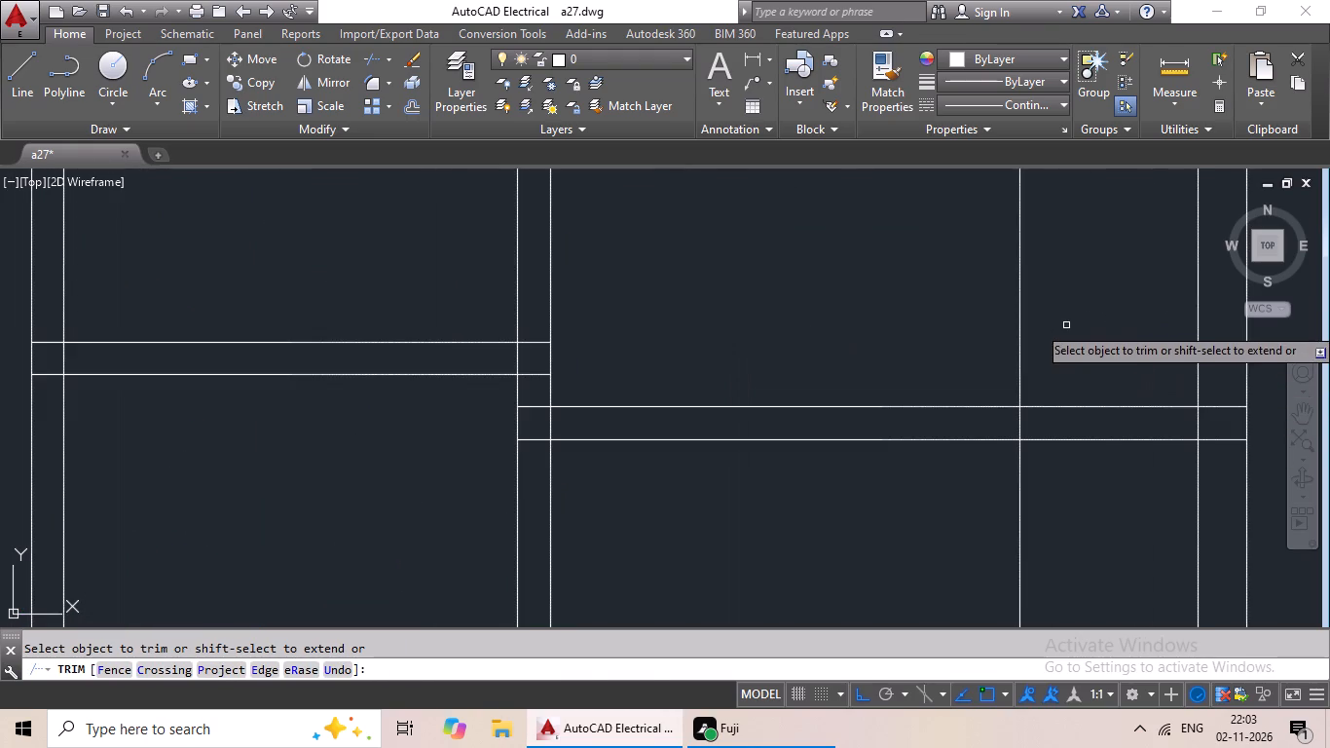
{"action": "left_click_drag", "start_coordinate": [1076, 300], "coordinate": [971, 370]}
{"action": "left_click", "coordinate": [971, 370]}
{"action": "scroll", "coordinate": [983, 346], "scroll_direction": "down", "scroll_amount": 3}
{"action": "middle_click_drag", "start_coordinate": [950, 394], "coordinate": [905, 302]}
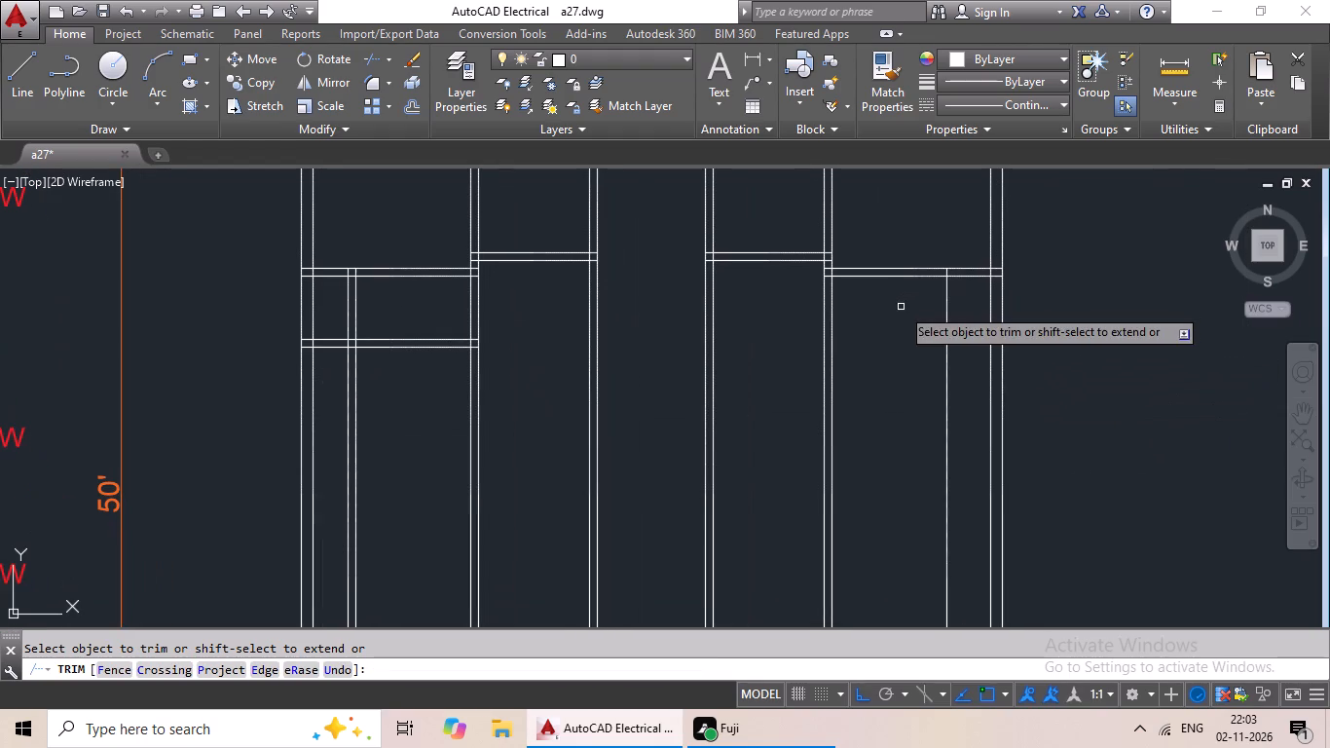
{"action": "key", "text": "Escape"}
{"action": "key", "text": "Escape"}
Offset the rightmost bay's new vertical toilet line 6" toward the outer wall to give it thickness.
{"action": "key", "text": "o"}
{"action": "key", "text": "Return"}
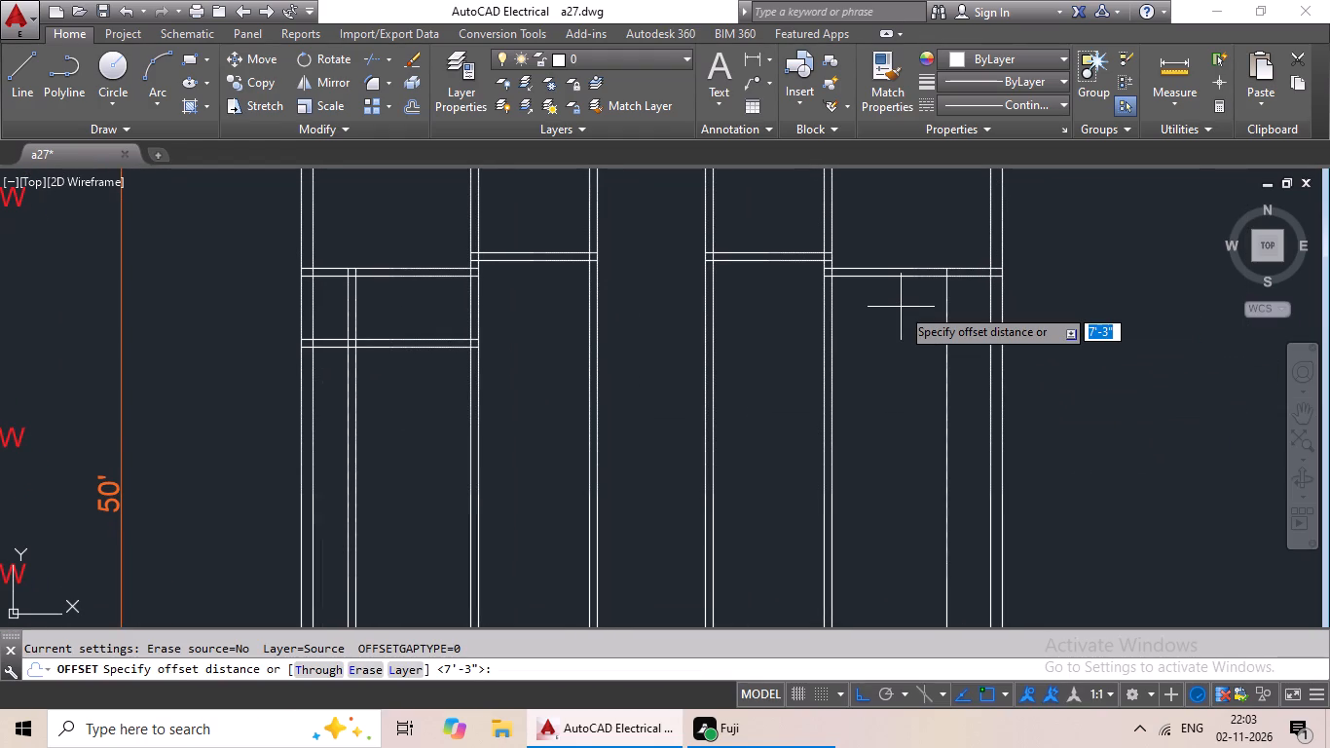
{"action": "key", "text": "6"}
{"action": "key", "text": "shift+quotedbl"}
{"action": "key", "text": "Return"}
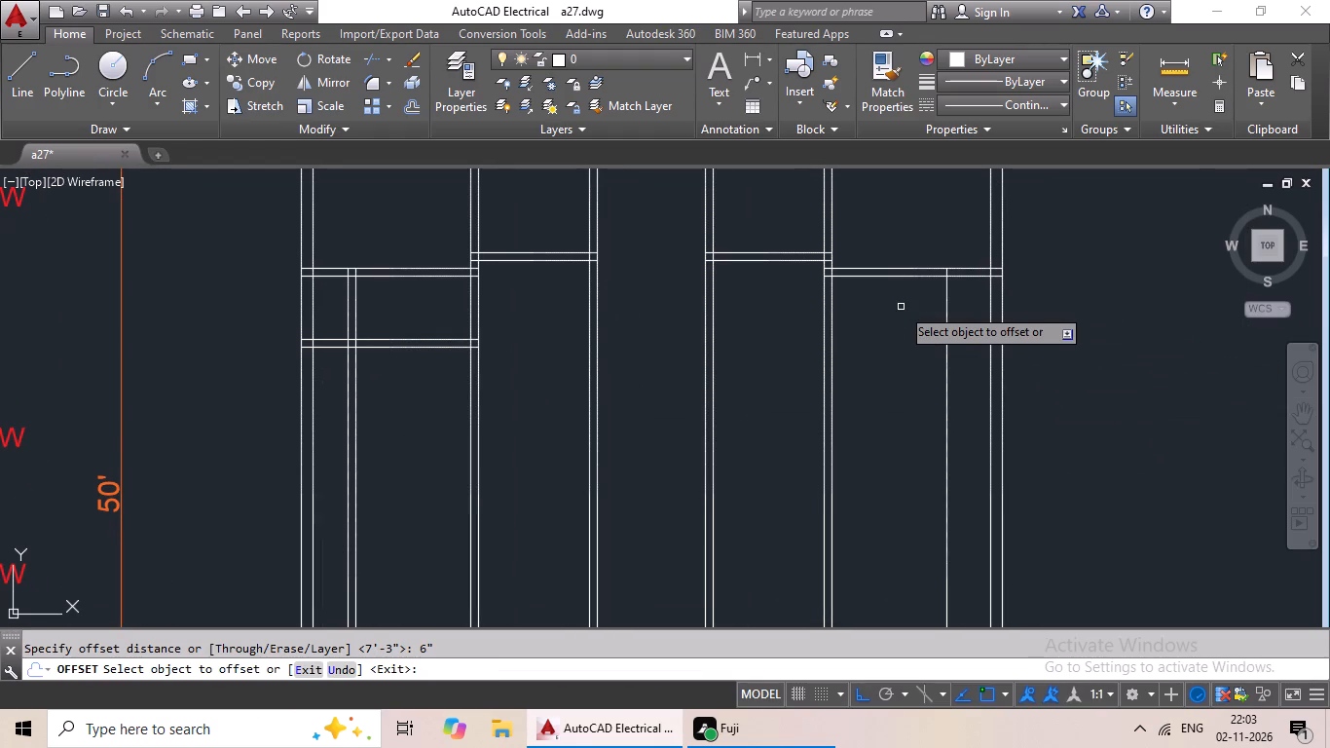
{"action": "scroll", "coordinate": [980, 316], "scroll_direction": "up", "scroll_amount": 3}
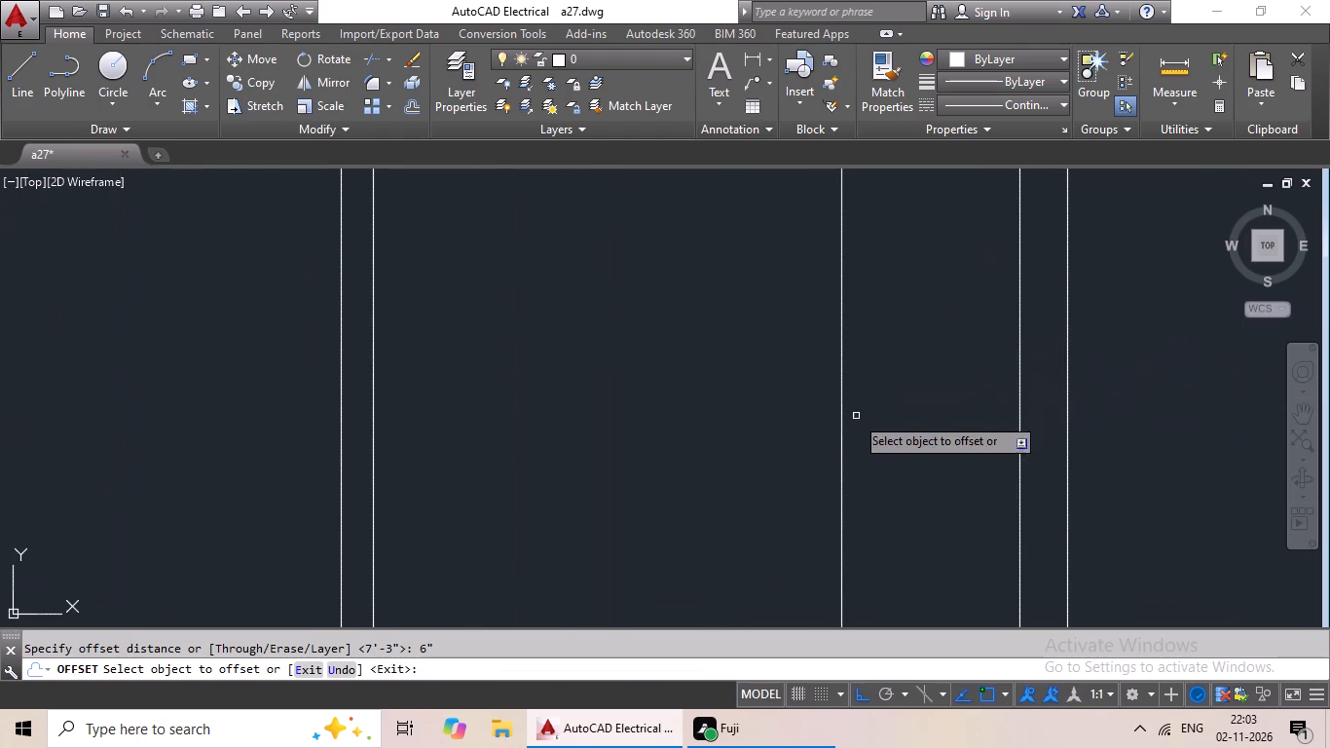
{"action": "left_click_drag", "start_coordinate": [842, 431], "coordinate": [872, 427]}
{"action": "left_click", "coordinate": [919, 415]}
{"action": "scroll", "coordinate": [929, 406], "scroll_direction": "down", "scroll_amount": 3}
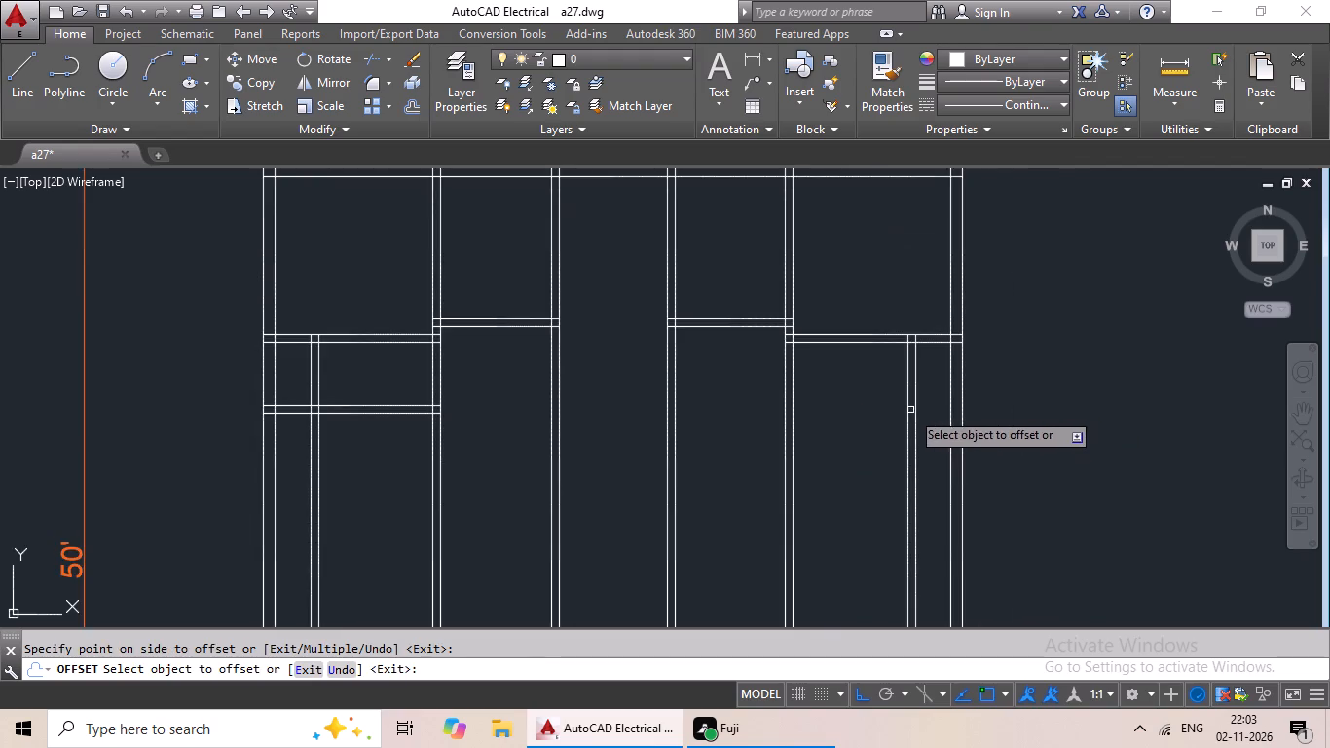
{"action": "middle_click_drag", "start_coordinate": [909, 410], "coordinate": [864, 471]}
{"action": "key", "text": "Escape"}
{"action": "key", "text": "Escape"}
Offset the lower line of the rightmost bay's horizontal partition 4' downward.
{"action": "key", "text": "o"}
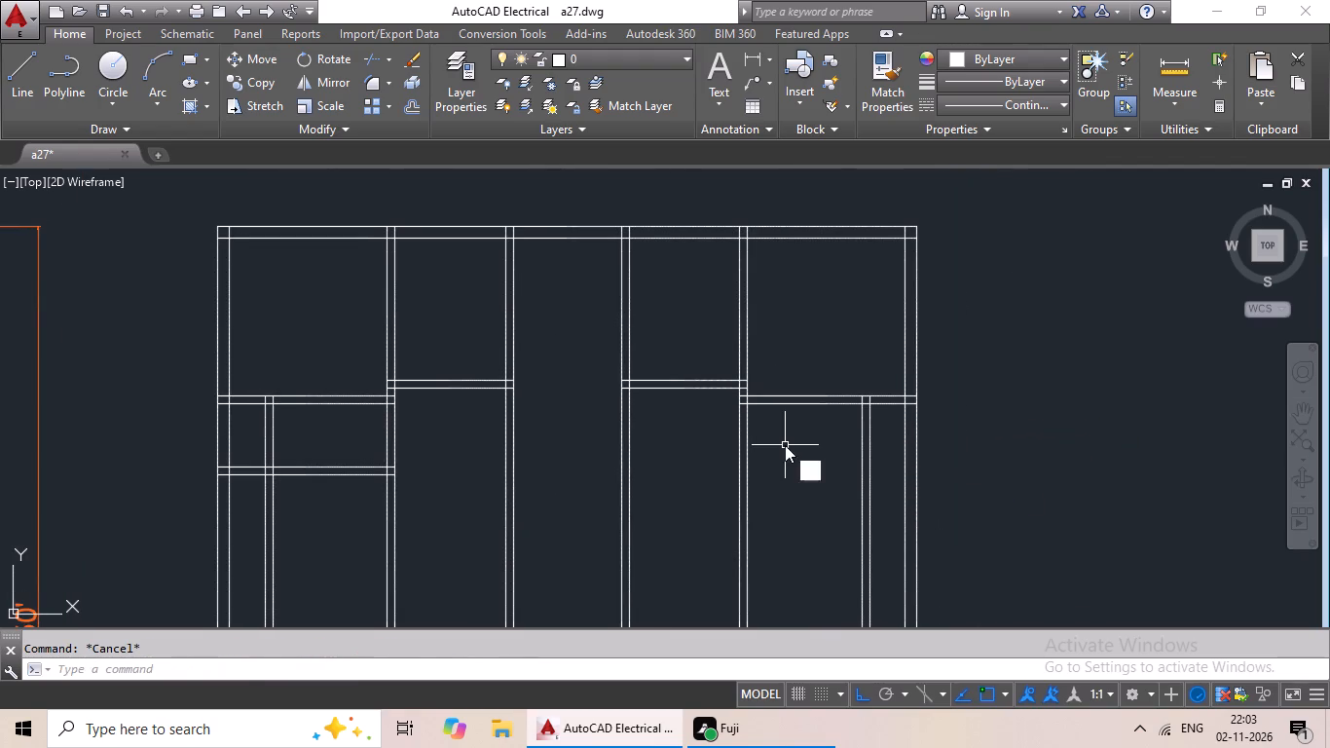
{"action": "key", "text": "Return"}
{"action": "type", "text": "4'"}
{"action": "key", "text": "Return"}
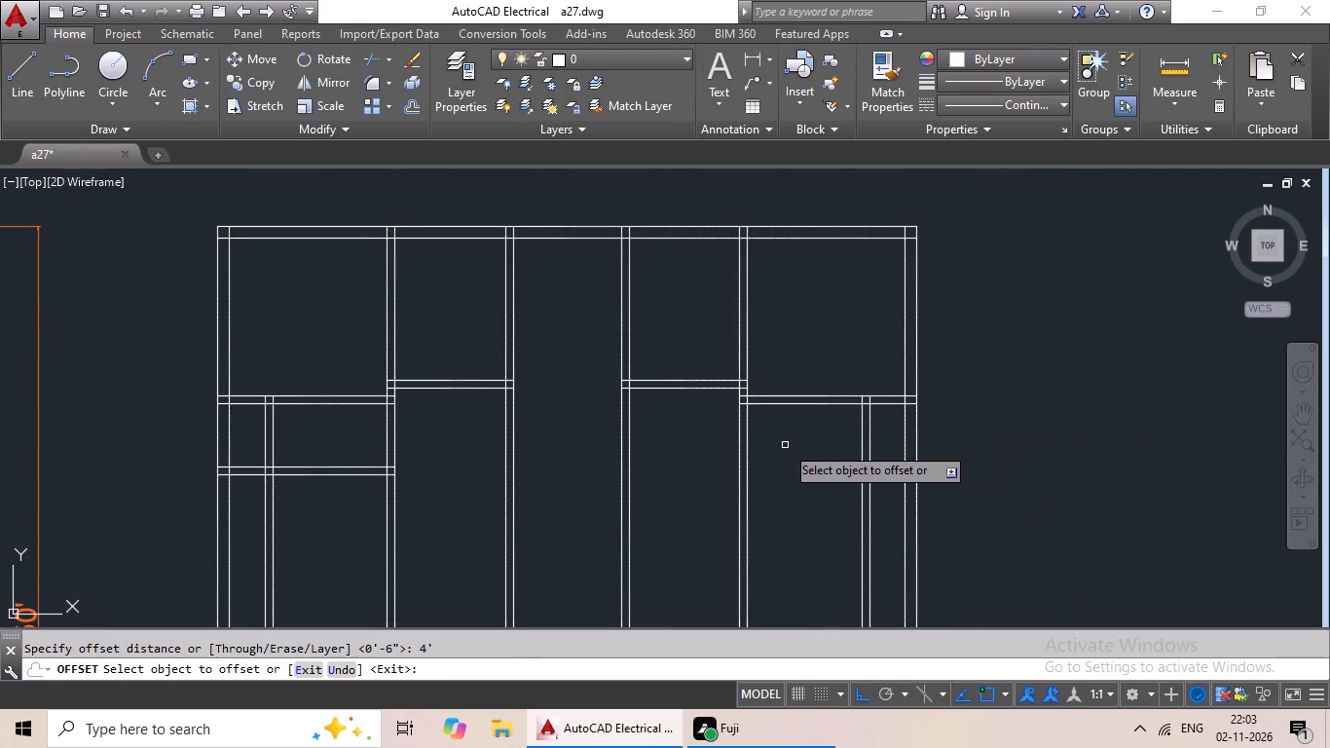
{"action": "left_click_drag", "start_coordinate": [843, 404], "coordinate": [833, 425]}
{"action": "left_click", "coordinate": [808, 468]}
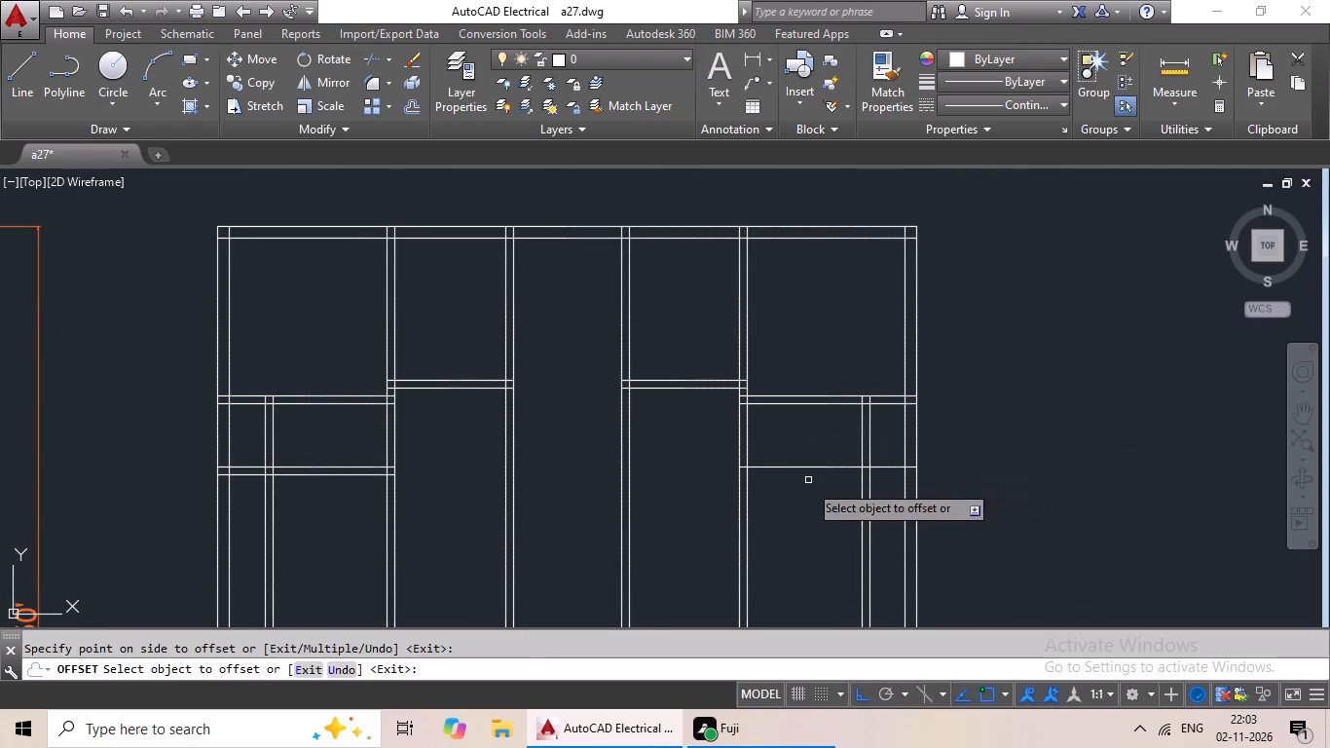
{"action": "key", "text": "Escape"}
{"action": "key", "text": "Escape"}
Offset the new horizontal line in the rightmost bay 6" downward to form the toilet's lower wall.
{"action": "key", "text": "o"}
{"action": "key", "text": "Return"}
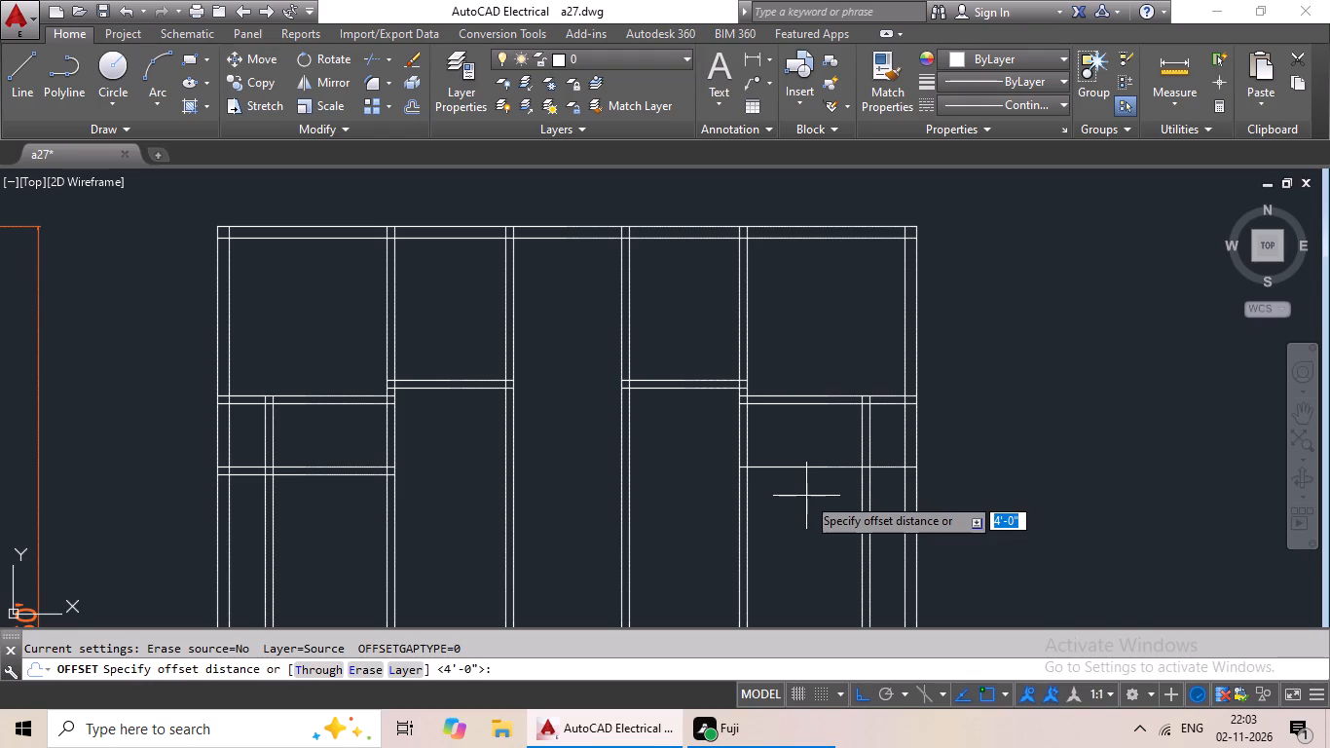
{"action": "type", "text": "6\""}
{"action": "key", "text": "Return"}
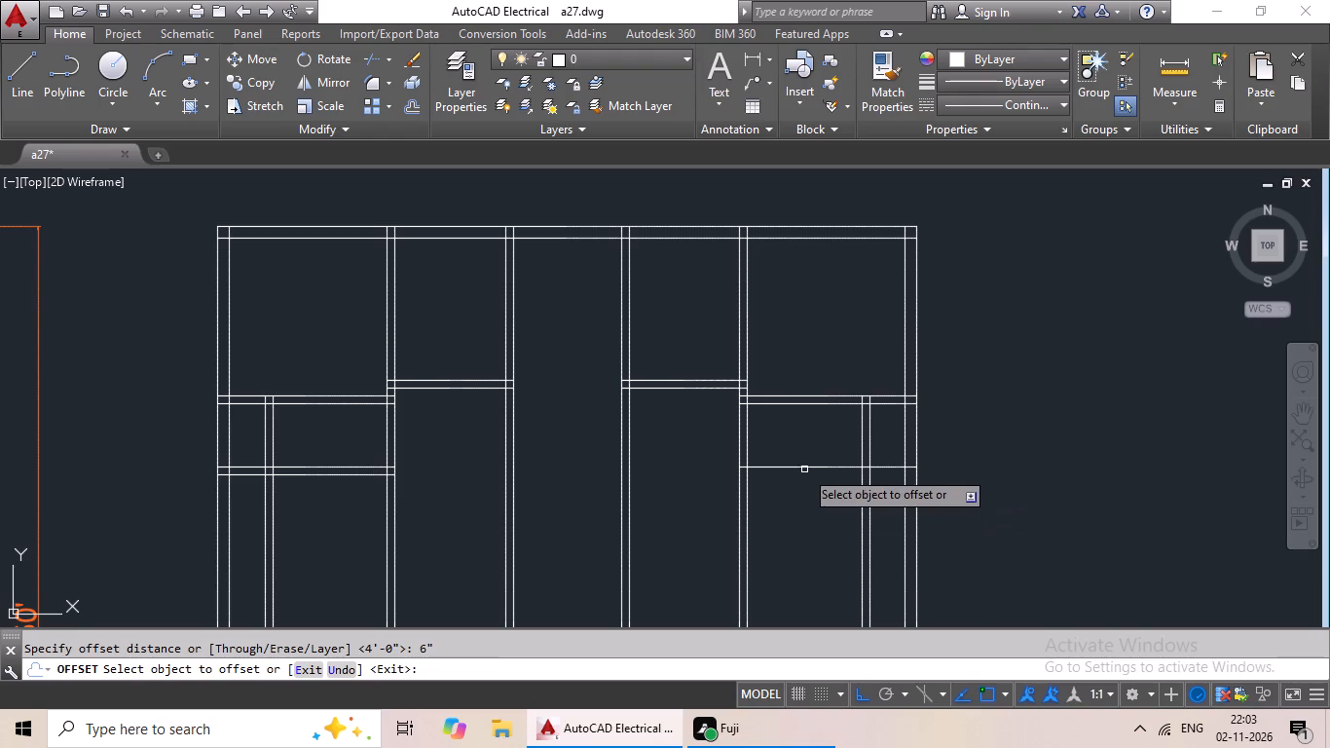
{"action": "left_click_drag", "start_coordinate": [776, 468], "coordinate": [763, 548]}
{"action": "left_click_drag", "start_coordinate": [764, 548], "coordinate": [773, 545]}
{"action": "middle_click_drag", "start_coordinate": [804, 464], "coordinate": [850, 350]}
{"action": "scroll", "coordinate": [850, 351], "scroll_direction": "down", "scroll_amount": 2}
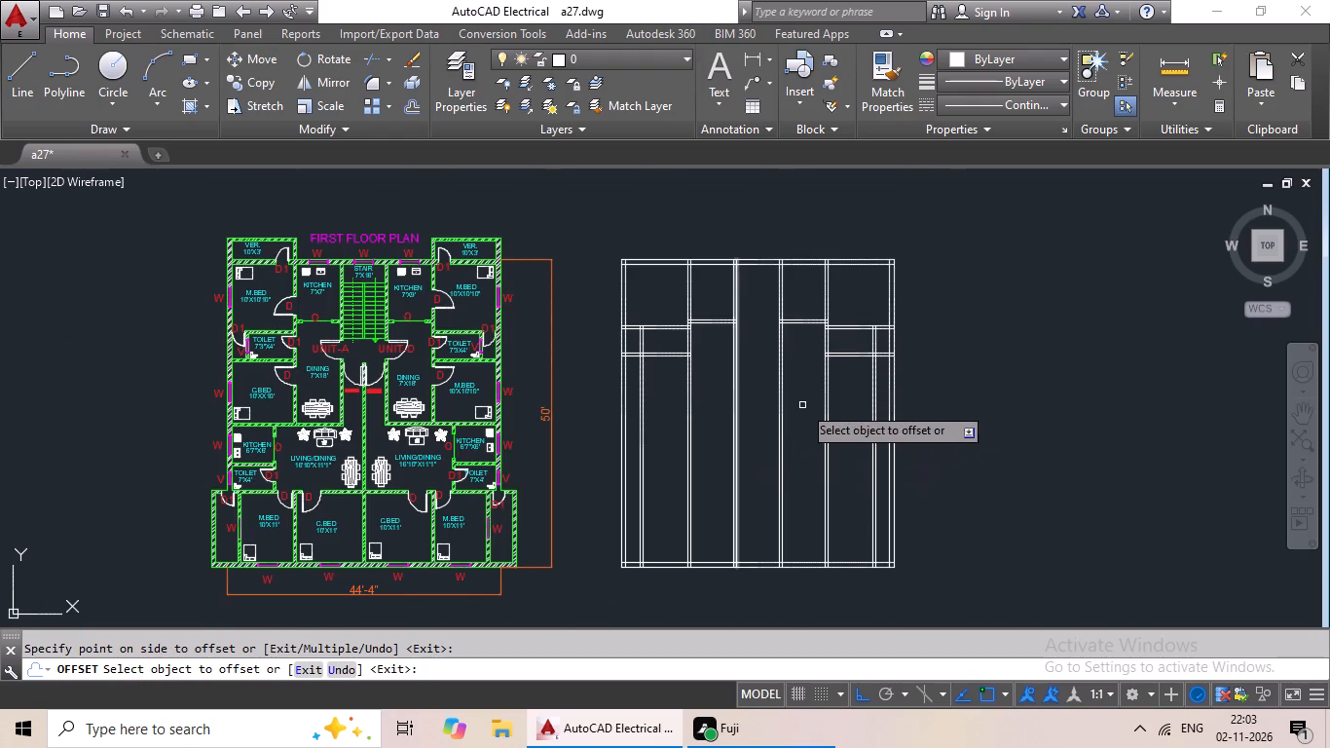
{"action": "middle_click_drag", "start_coordinate": [859, 378], "coordinate": [701, 378]}
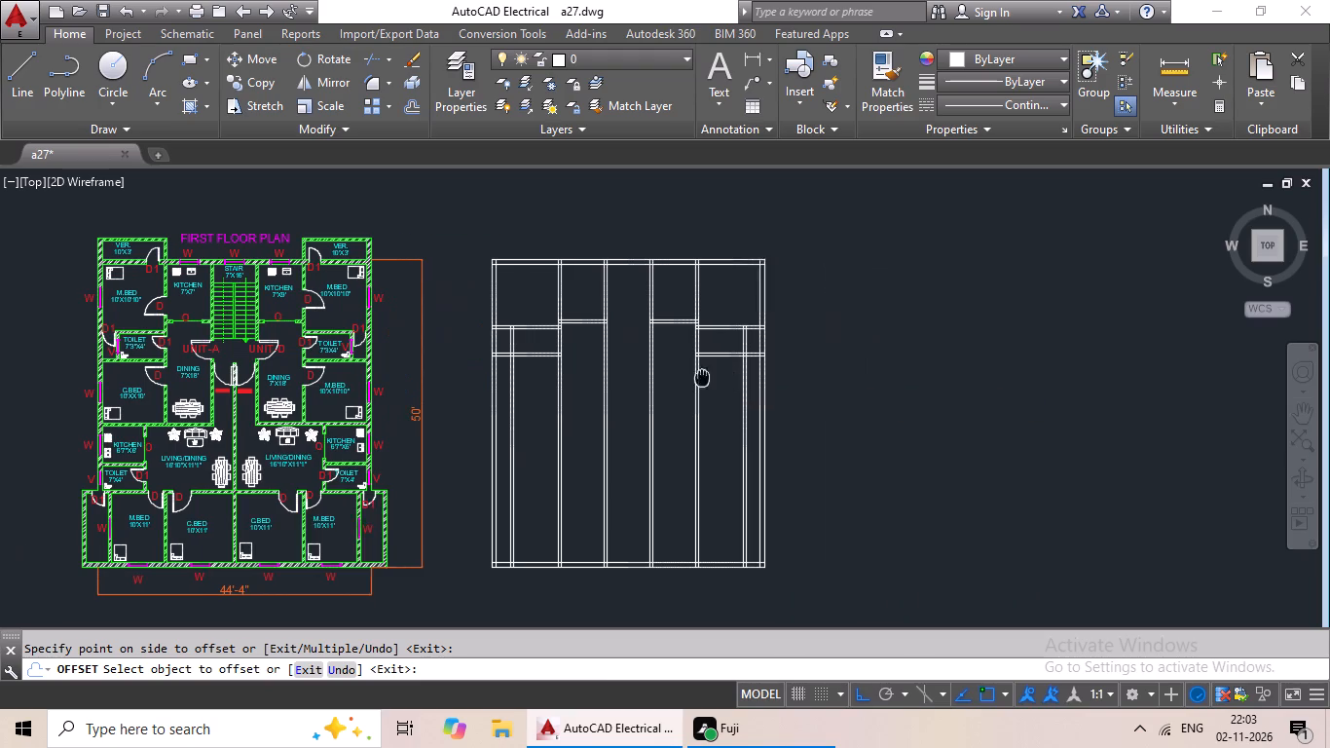
{"action": "middle_click_drag", "start_coordinate": [701, 378], "coordinate": [700, 379]}
{"action": "scroll", "coordinate": [697, 390], "scroll_direction": "up", "scroll_amount": 2}
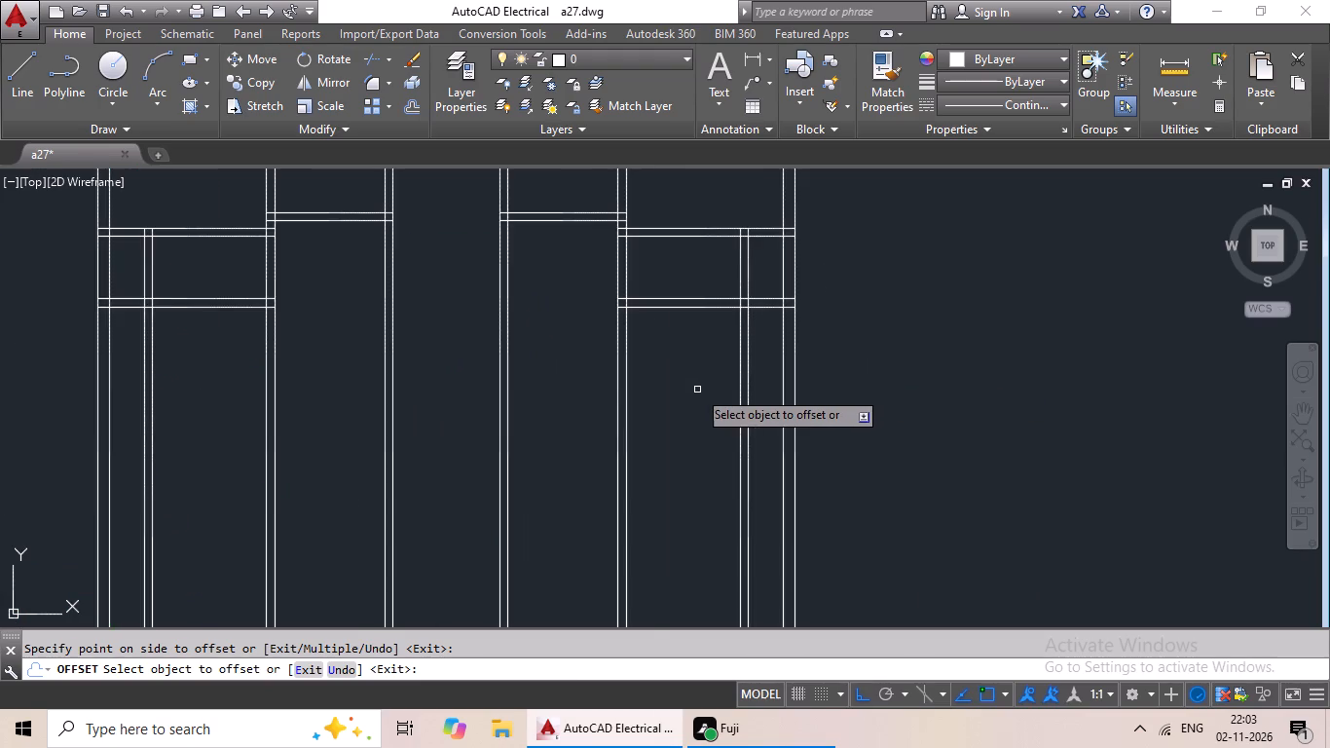
{"action": "middle_click_drag", "start_coordinate": [697, 390], "coordinate": [748, 384]}
{"action": "key", "text": "Escape"}
{"action": "key", "text": "Escape"}
Offset the bottom lines of both toilets' lower walls, in the rightmost and leftmost bays, 10' downward.
{"action": "key", "text": "o"}
{"action": "key", "text": "Return"}
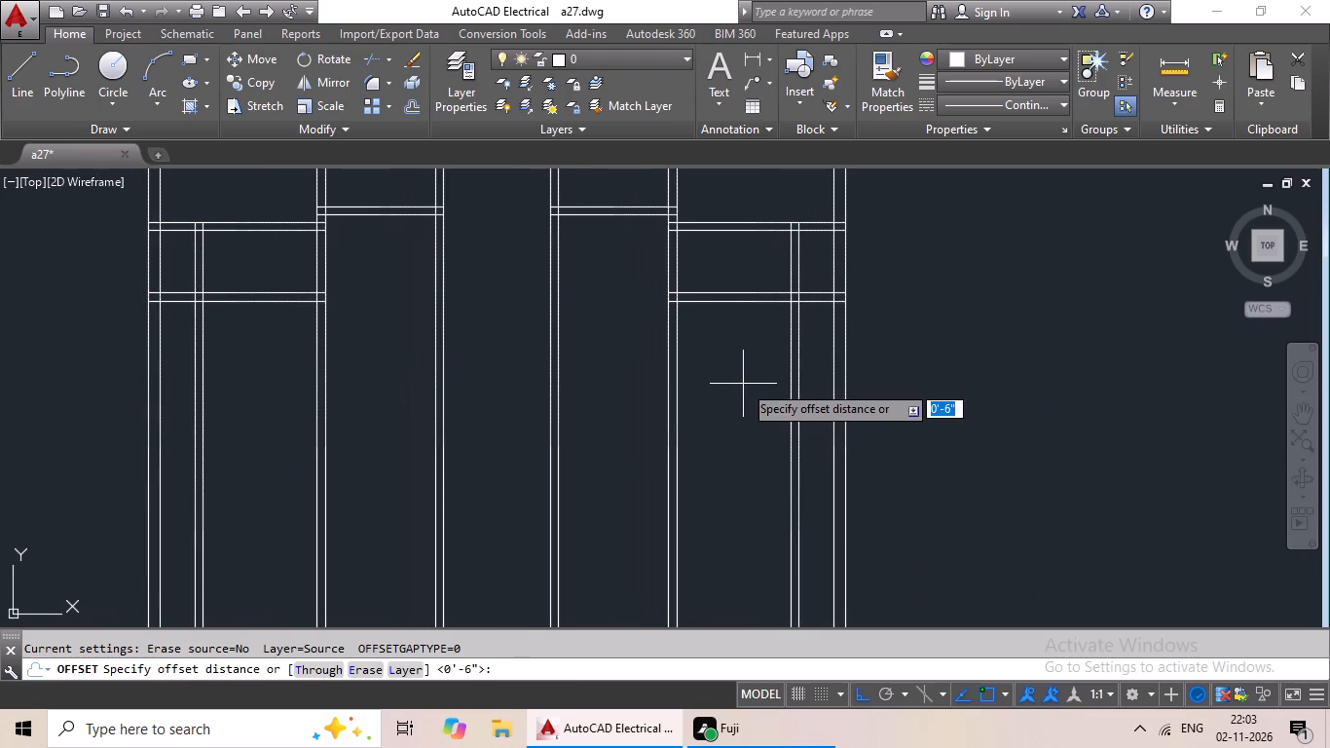
{"action": "type", "text": "10'"}
{"action": "key", "text": "Return"}
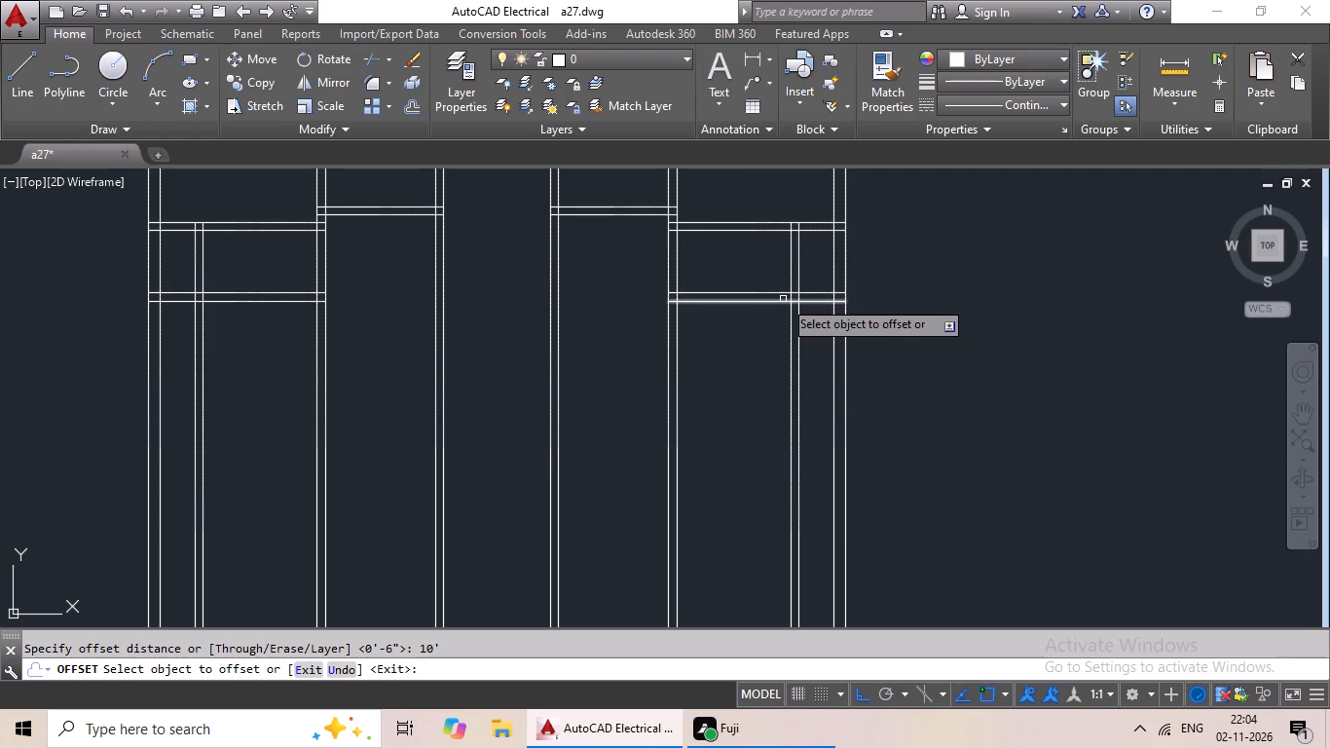
{"action": "left_click", "coordinate": [782, 300]}
{"action": "left_click", "coordinate": [762, 368]}
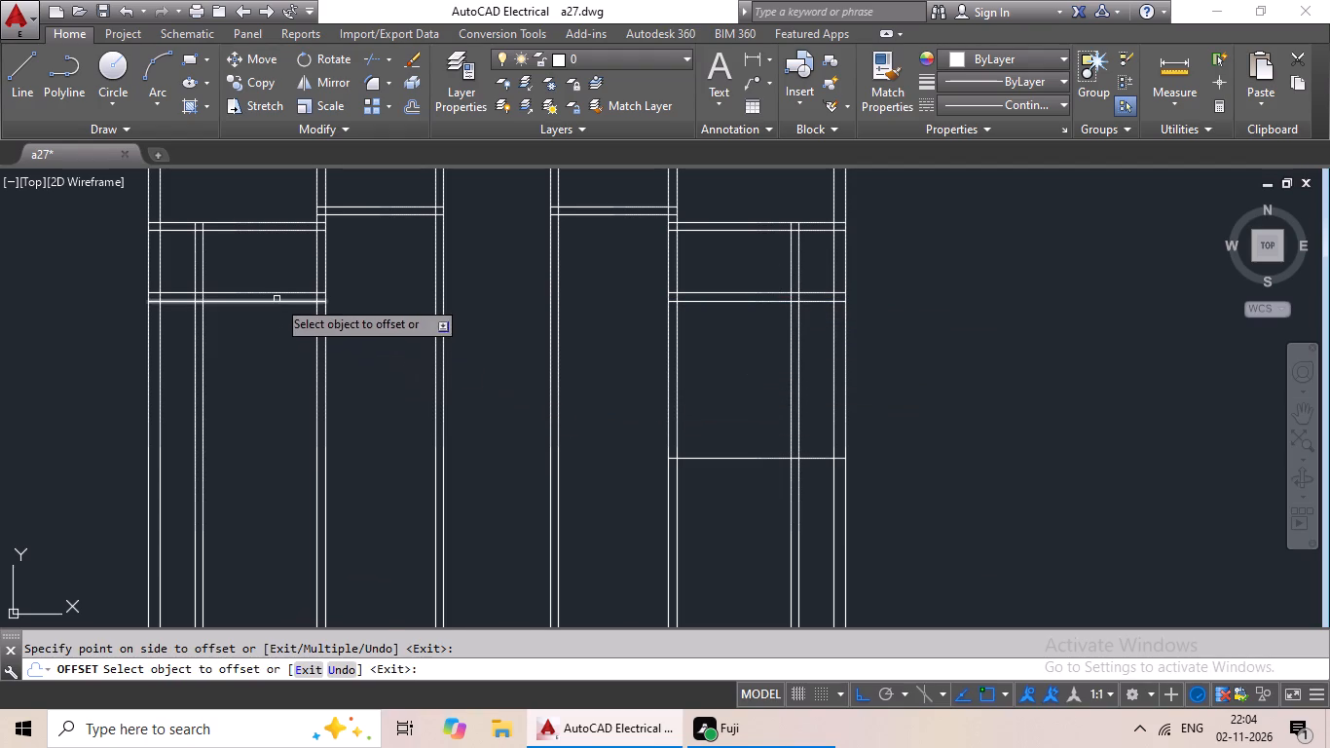
{"action": "left_click", "coordinate": [277, 298]}
{"action": "double_click", "coordinate": [272, 343]}
{"action": "left_click_drag", "start_coordinate": [291, 303], "coordinate": [280, 358]}
{"action": "left_click", "coordinate": [277, 373]}
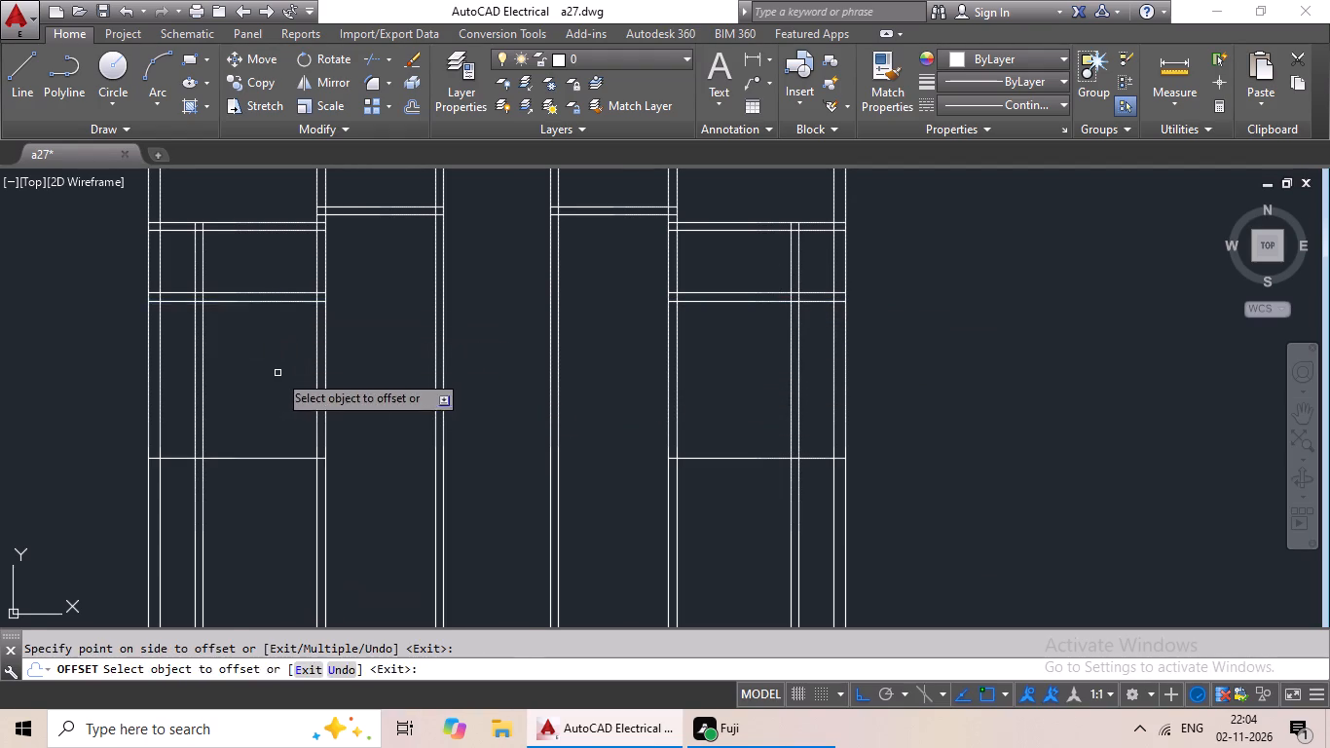
{"action": "scroll", "coordinate": [277, 373], "scroll_direction": "down", "scroll_amount": 1}
{"action": "key", "text": "Escape"}
{"action": "key", "text": "Escape"}
{"action": "key", "text": "Escape"}
Offset both new horizontal bedroom lines 6" downward to give those walls their thickness.
{"action": "key", "text": "o"}
{"action": "key", "text": "Return"}
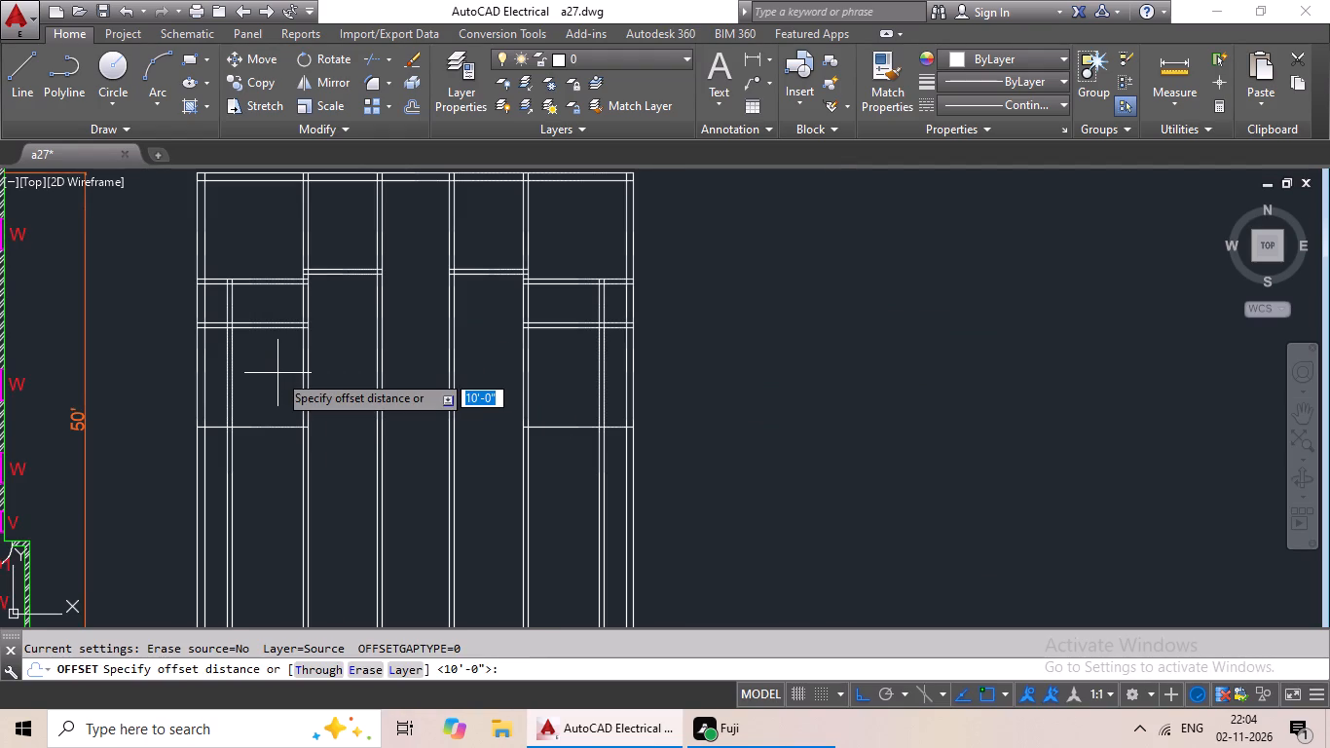
{"action": "key", "text": "6"}
{"action": "key", "text": "shift+quotedbl"}
{"action": "key", "text": "Return"}
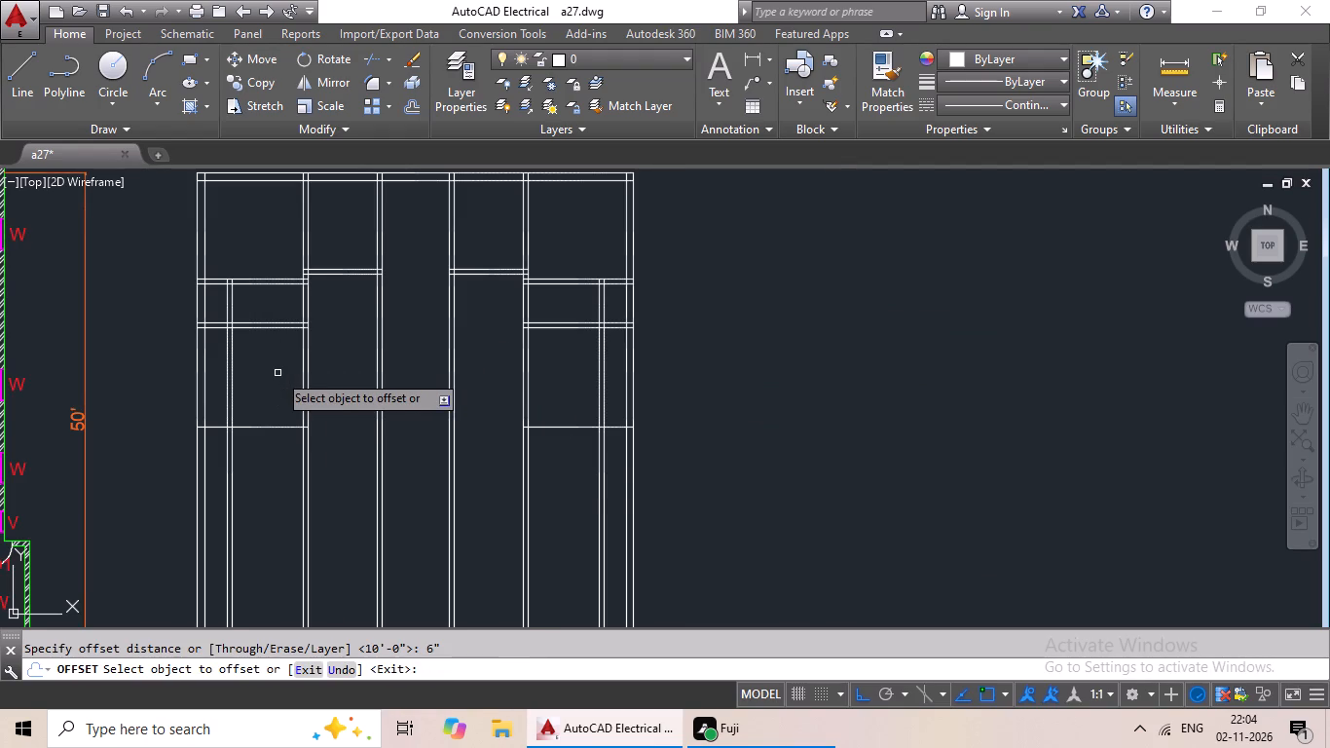
{"action": "left_click_drag", "start_coordinate": [567, 428], "coordinate": [567, 439]}
{"action": "left_click", "coordinate": [566, 475]}
{"action": "left_click_drag", "start_coordinate": [281, 430], "coordinate": [277, 438]}
{"action": "left_click_drag", "start_coordinate": [269, 458], "coordinate": [261, 477]}
{"action": "left_click", "coordinate": [260, 478]}
{"action": "key", "text": "Escape"}
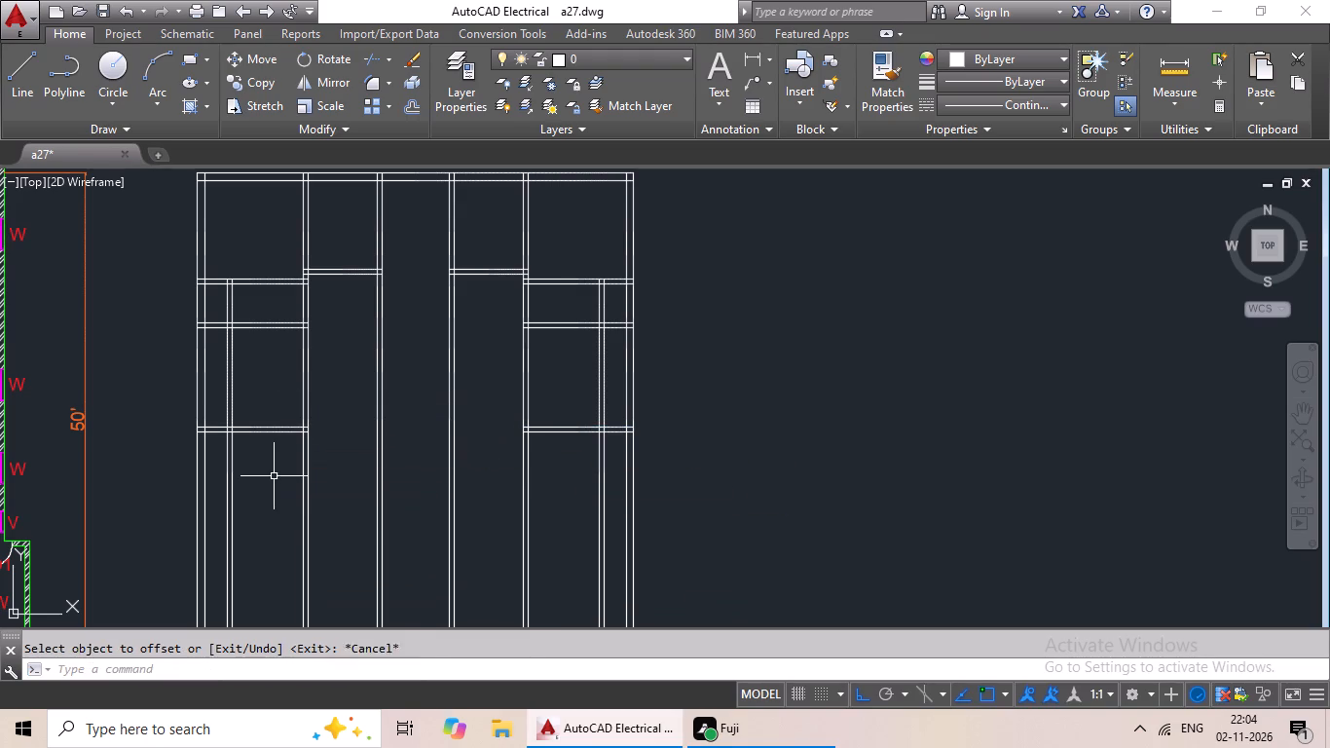
{"action": "key", "text": "Escape"}
{"action": "key", "text": "Escape"}
Trim the vertical wall lines crossing the bedroom below the leftmost bay's toilet and erase the leftover segments.
{"action": "type", "text": "tr"}
{"action": "key", "text": "space"}
{"action": "key", "text": "space"}
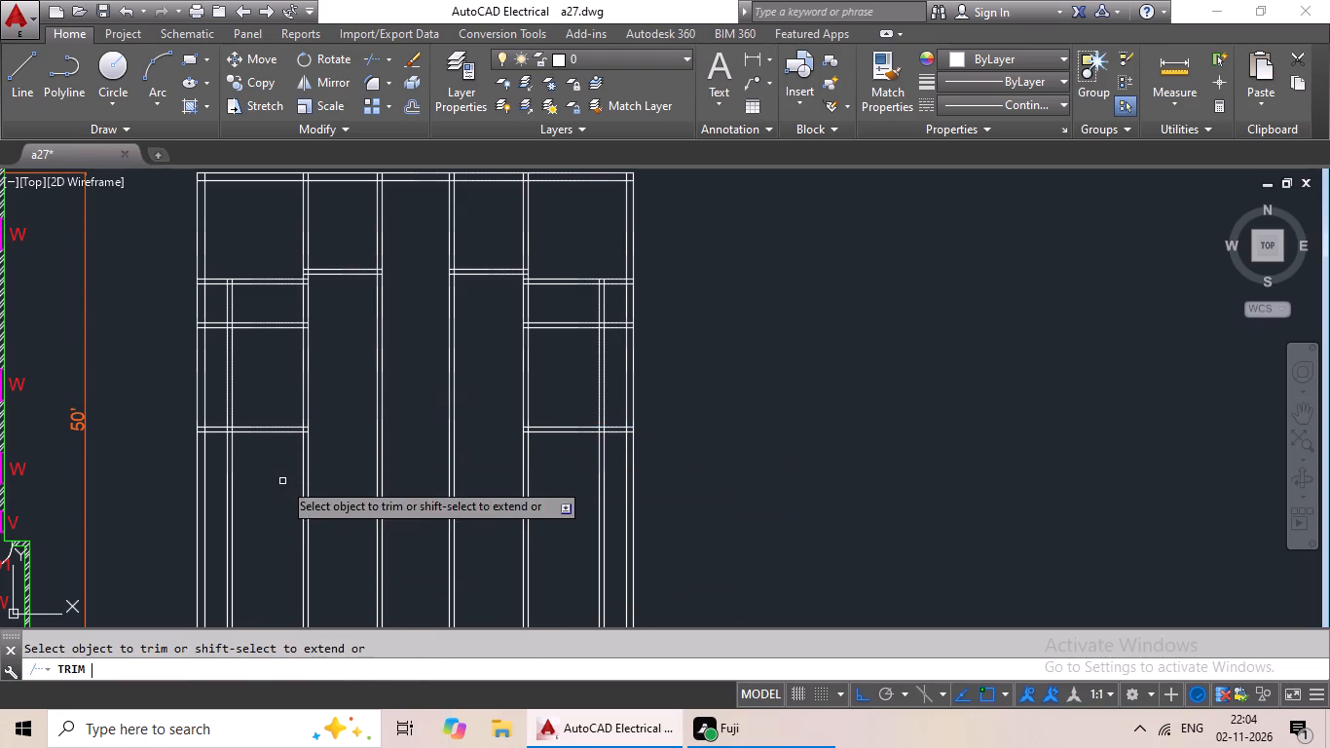
{"action": "middle_click_drag", "start_coordinate": [241, 384], "coordinate": [394, 380]}
{"action": "scroll", "coordinate": [390, 381], "scroll_direction": "up", "scroll_amount": 1}
{"action": "left_click_drag", "start_coordinate": [445, 332], "coordinate": [369, 398]}
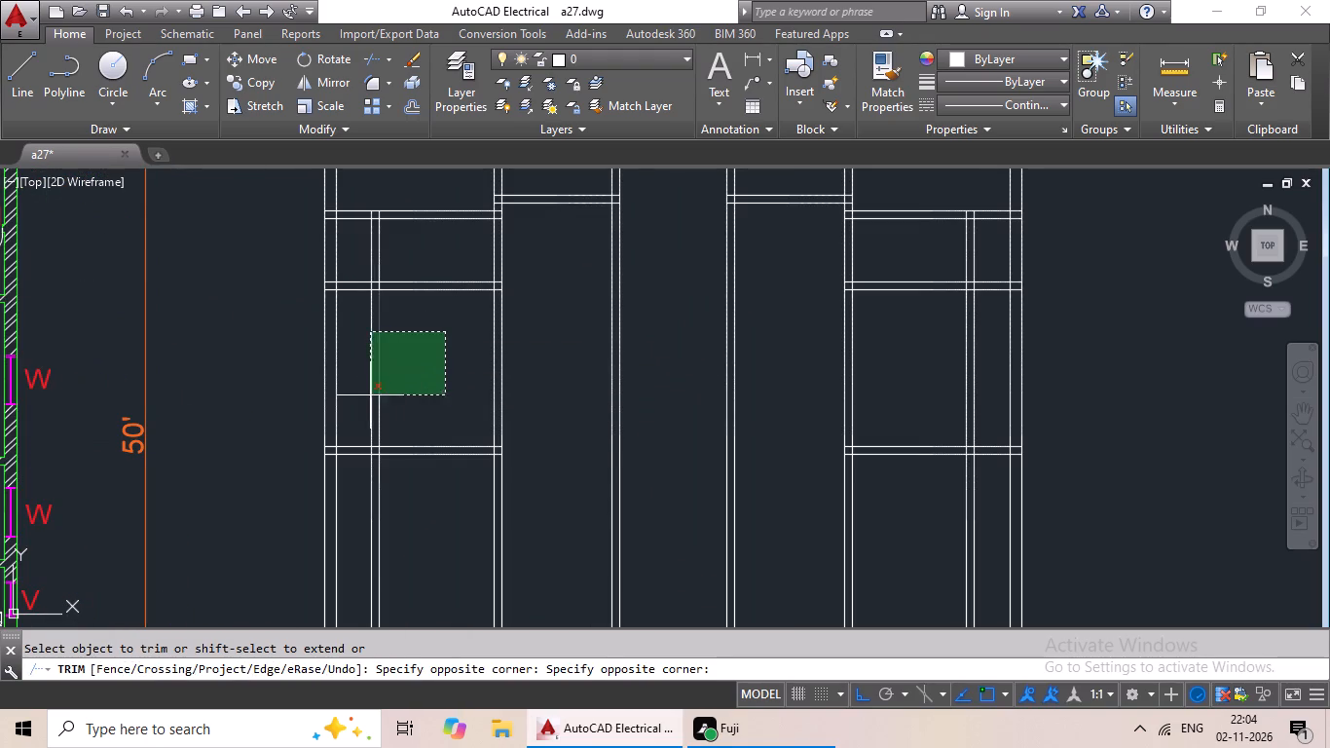
{"action": "left_click_drag", "start_coordinate": [369, 398], "coordinate": [361, 412]}
{"action": "scroll", "coordinate": [390, 322], "scroll_direction": "up", "scroll_amount": 1}
{"action": "key", "text": "Escape"}
{"action": "key", "text": "Escape"}
{"action": "left_click_drag", "start_coordinate": [436, 337], "coordinate": [433, 337]}
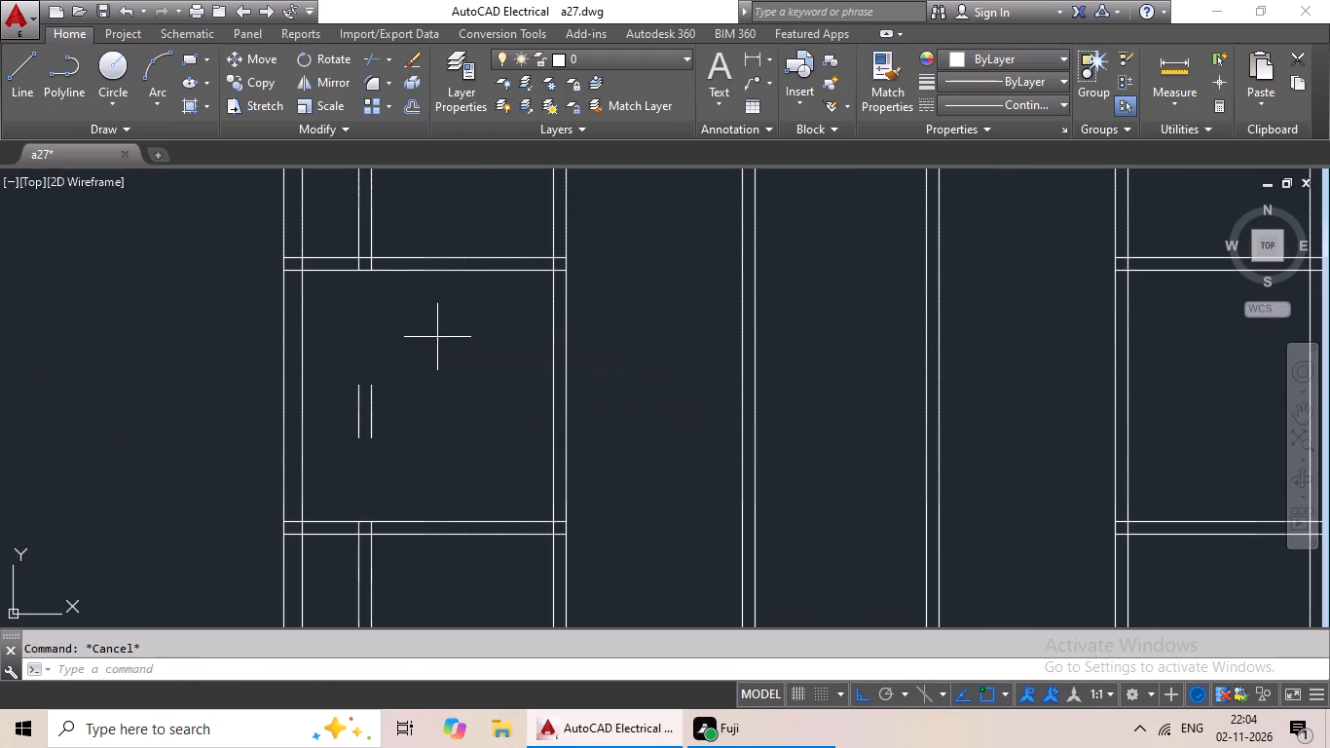
{"action": "left_click_drag", "start_coordinate": [433, 337], "coordinate": [377, 456]}
{"action": "key", "text": "Delete"}
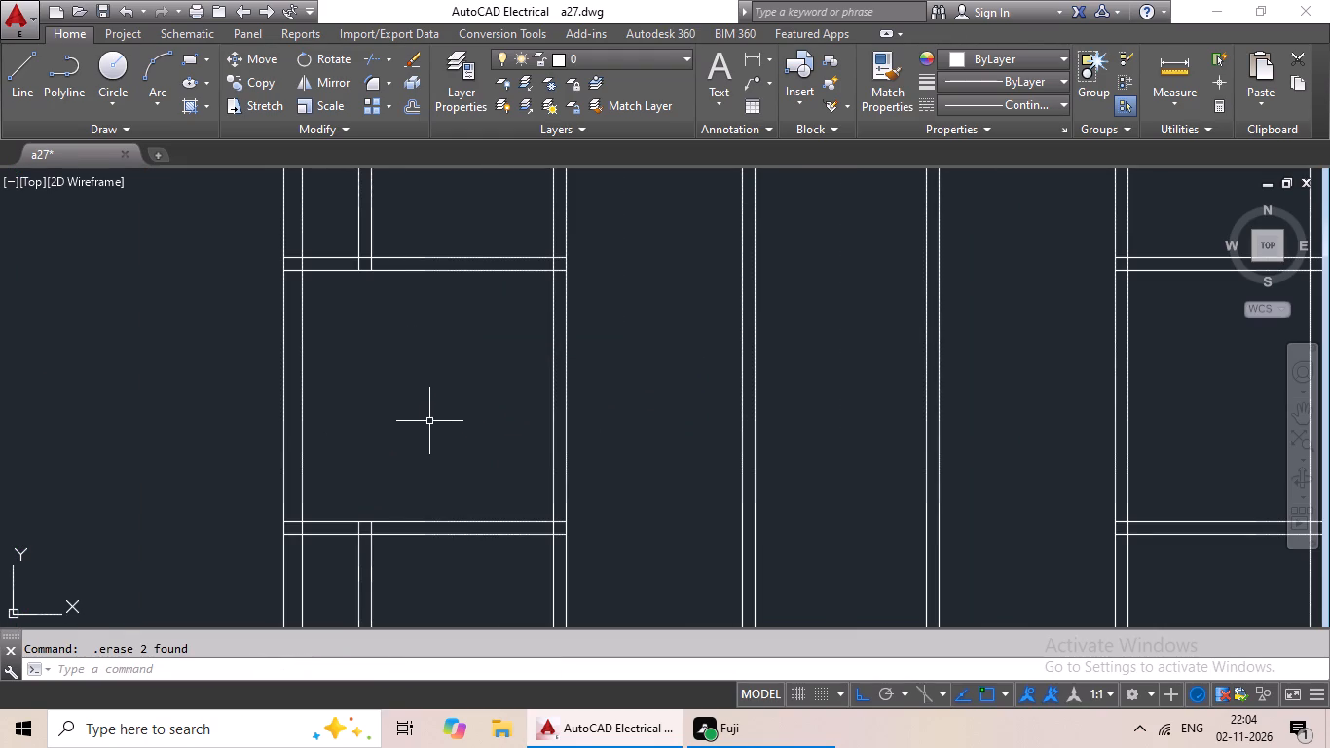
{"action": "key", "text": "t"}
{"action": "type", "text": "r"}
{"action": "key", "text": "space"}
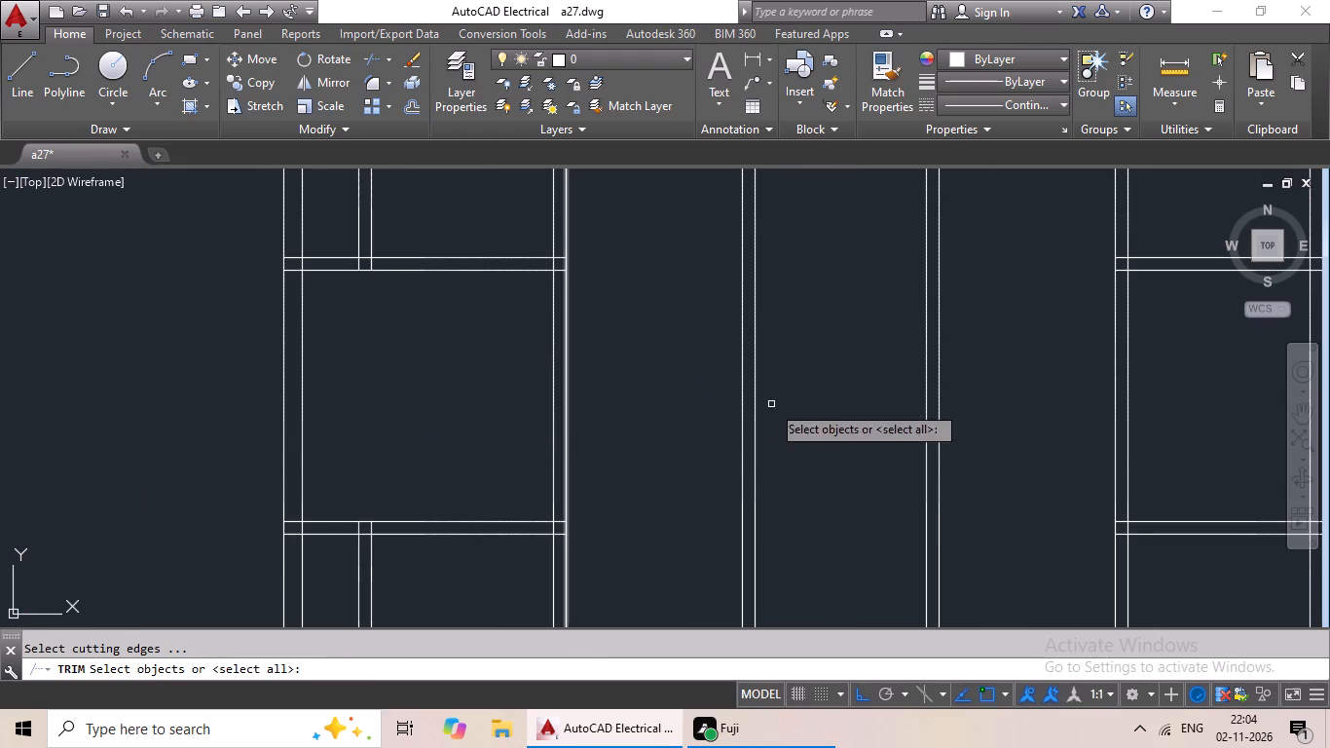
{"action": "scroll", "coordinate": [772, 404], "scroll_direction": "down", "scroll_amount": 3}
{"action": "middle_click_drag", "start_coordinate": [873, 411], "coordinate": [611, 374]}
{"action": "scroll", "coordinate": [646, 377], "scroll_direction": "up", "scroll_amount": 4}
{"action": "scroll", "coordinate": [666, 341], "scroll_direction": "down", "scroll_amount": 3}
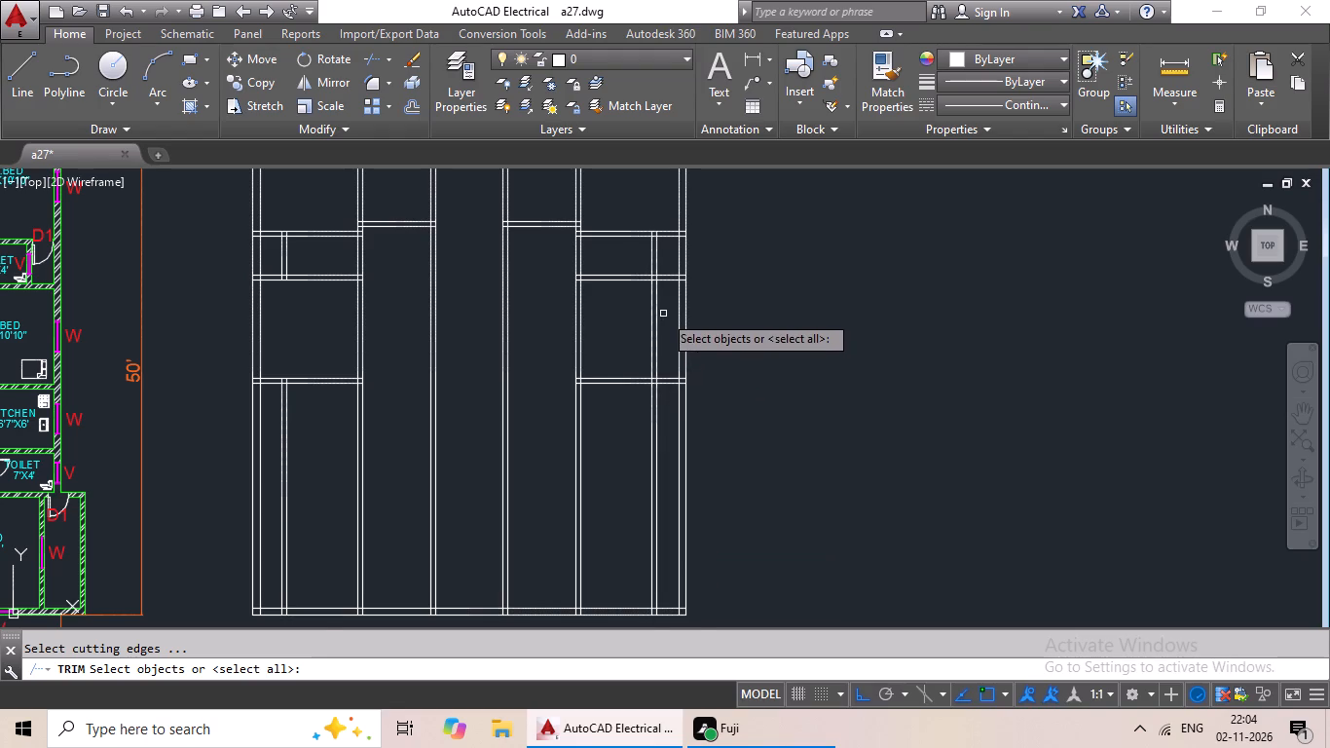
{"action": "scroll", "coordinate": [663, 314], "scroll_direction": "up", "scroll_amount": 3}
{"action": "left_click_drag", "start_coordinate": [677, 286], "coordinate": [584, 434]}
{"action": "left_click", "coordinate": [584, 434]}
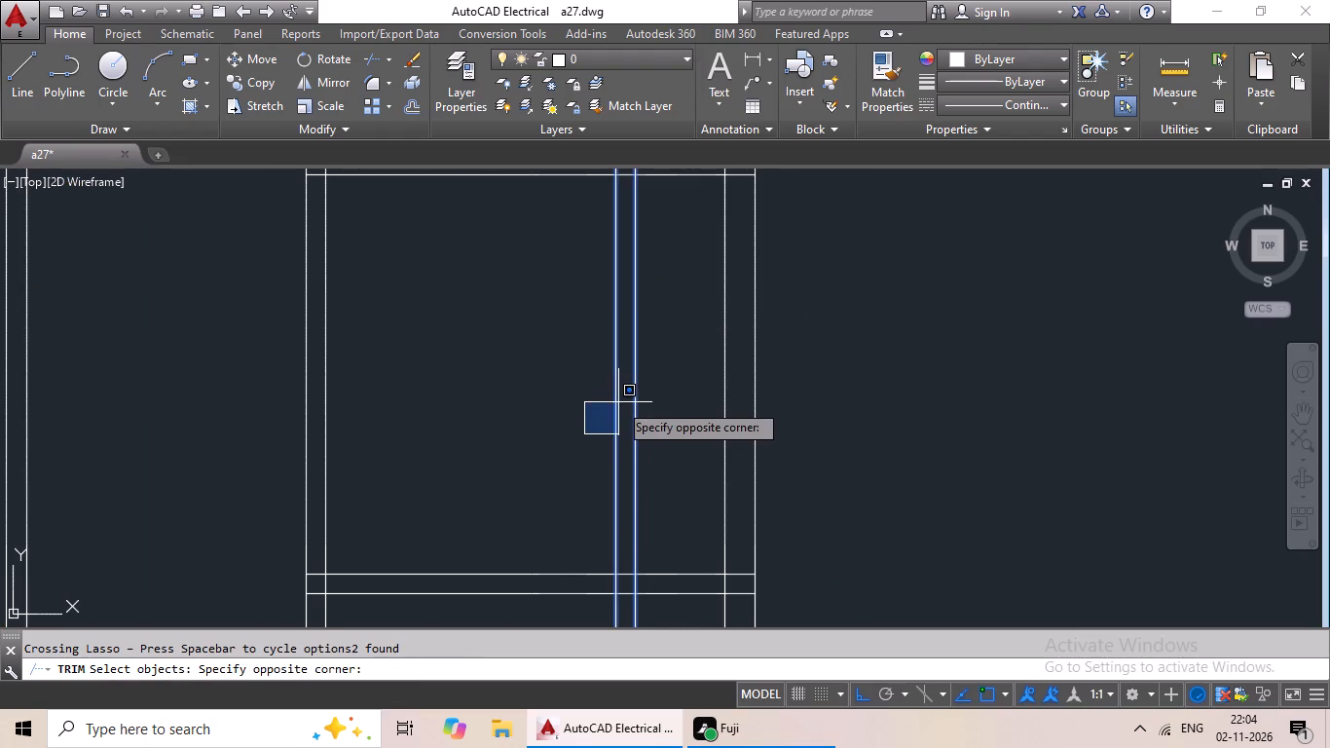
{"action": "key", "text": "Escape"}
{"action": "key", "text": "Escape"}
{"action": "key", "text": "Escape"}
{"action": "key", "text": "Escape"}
Trim the two vertical wall lines crossing the bedroom below the rightmost bay's toilet.
{"action": "type", "text": "tr"}
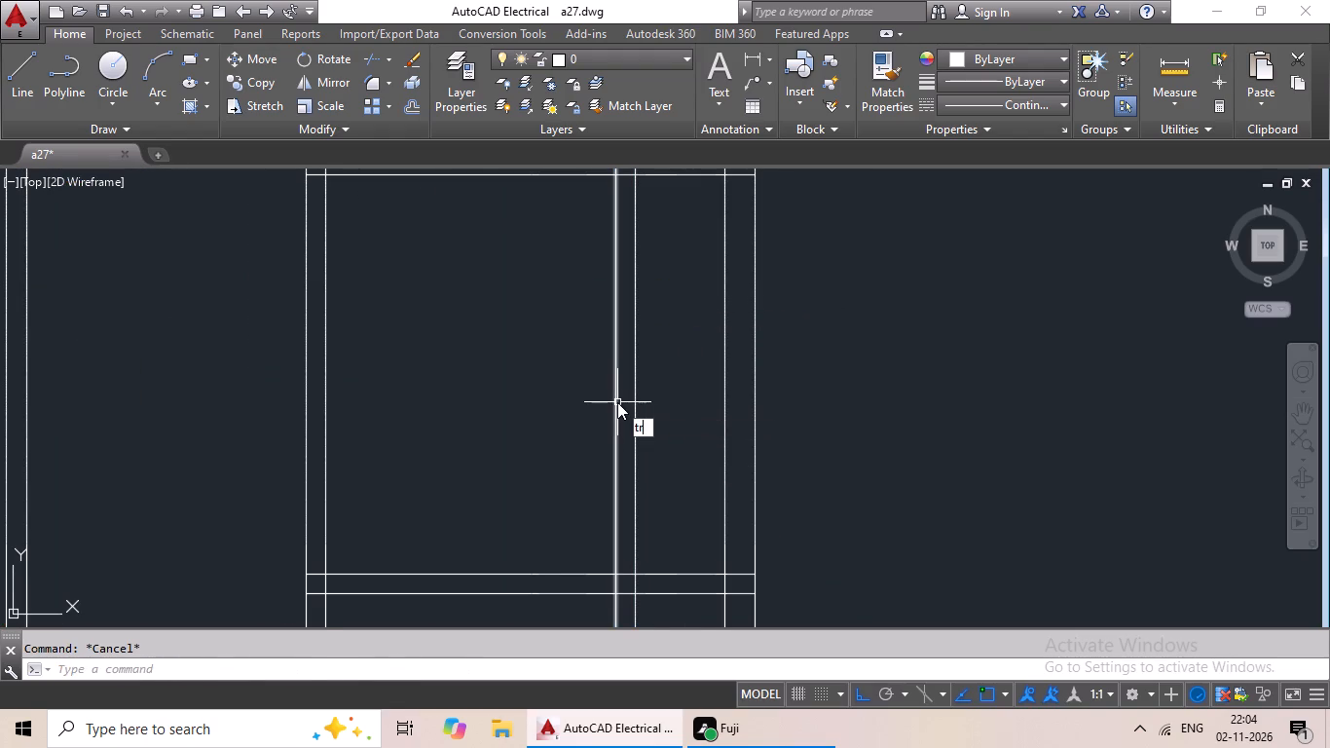
{"action": "key", "text": "space"}
{"action": "key", "text": "space"}
{"action": "left_click_drag", "start_coordinate": [668, 348], "coordinate": [580, 476]}
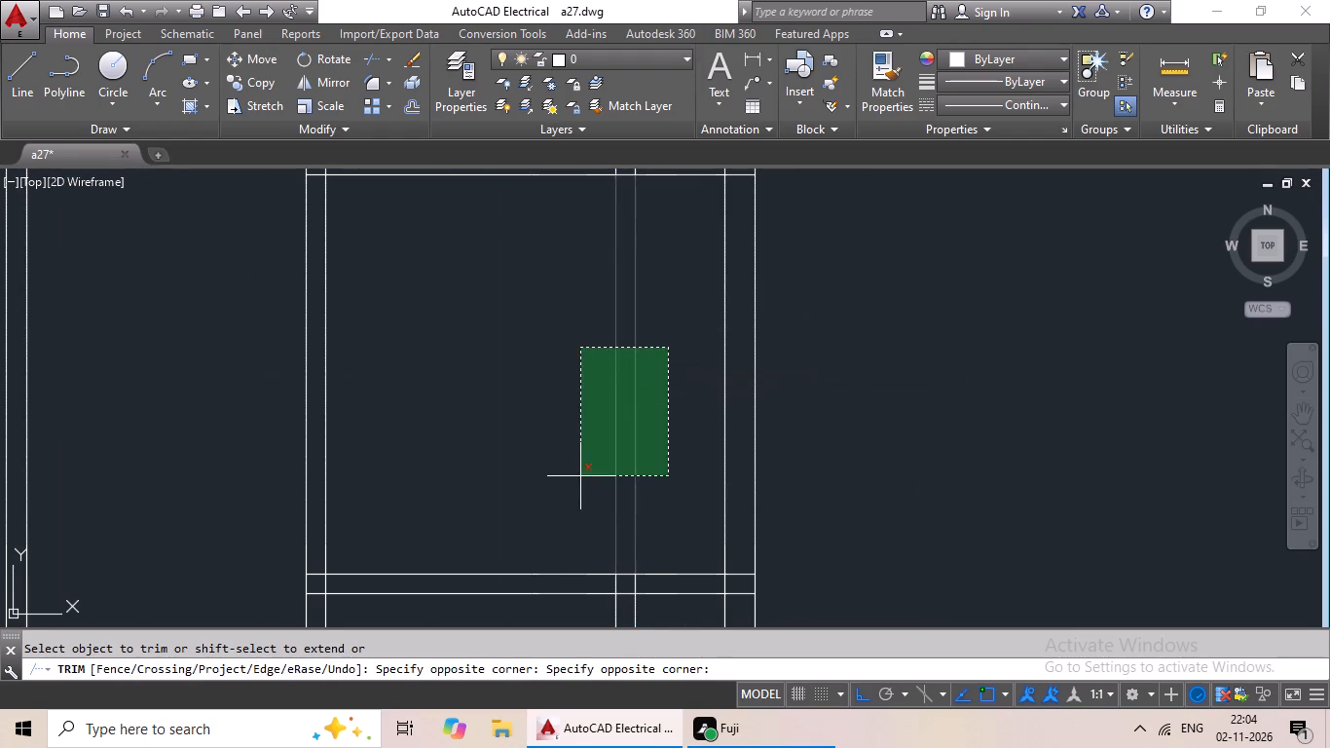
{"action": "left_click", "coordinate": [580, 475]}
{"action": "scroll", "coordinate": [621, 435], "scroll_direction": "down", "scroll_amount": 2}
{"action": "middle_click_drag", "start_coordinate": [621, 436], "coordinate": [659, 364]}
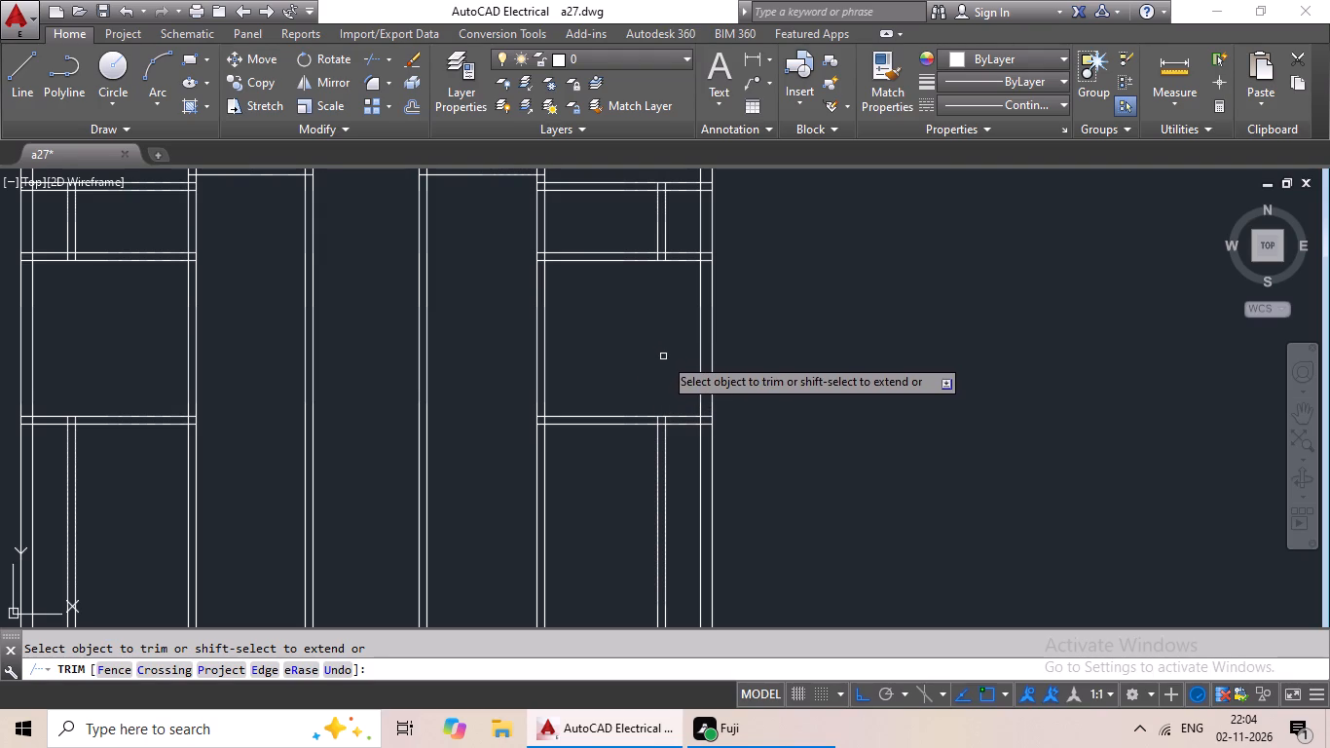
Trim the vertical partition lines running below the bedrooms' lower walls in the leftmost and rightmost bays.
{"action": "scroll", "coordinate": [657, 375], "scroll_direction": "down", "scroll_amount": 2}
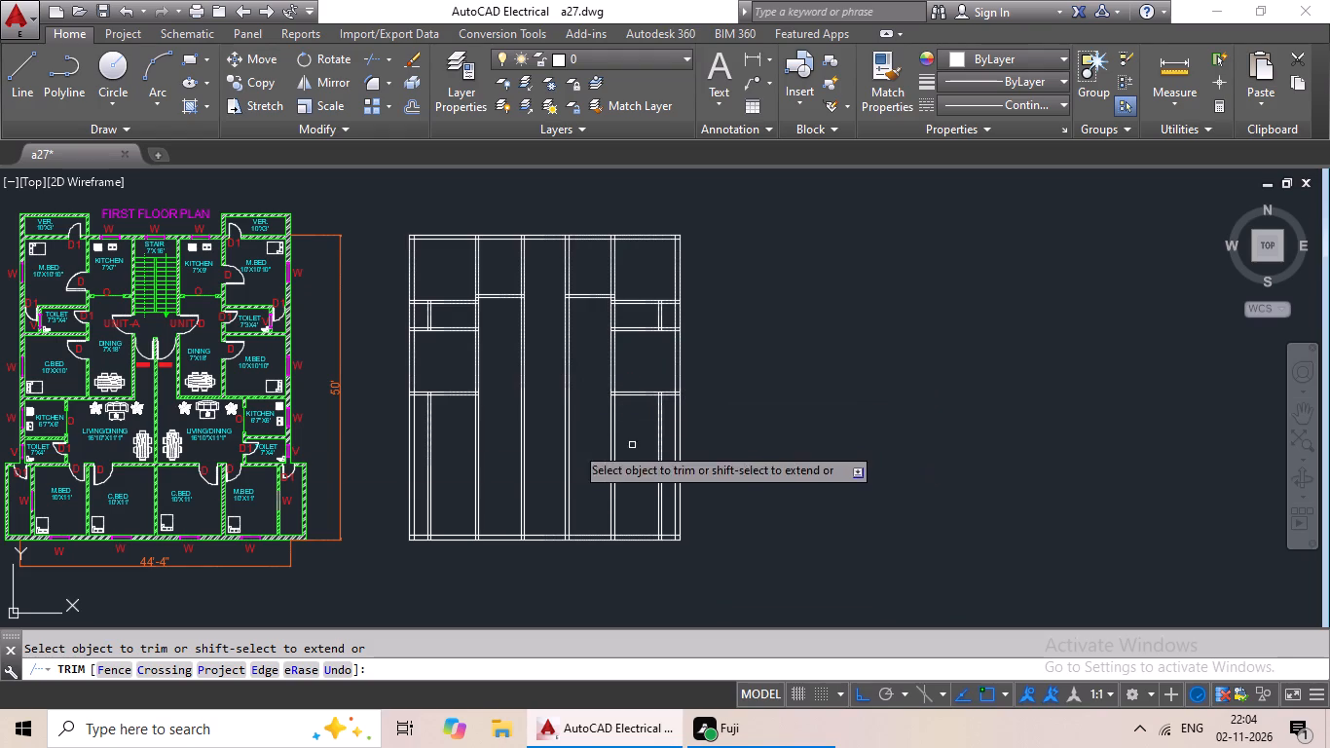
{"action": "scroll", "coordinate": [433, 418], "scroll_direction": "up", "scroll_amount": 3}
{"action": "left_click_drag", "start_coordinate": [474, 372], "coordinate": [407, 510]}
{"action": "double_click", "coordinate": [406, 511]}
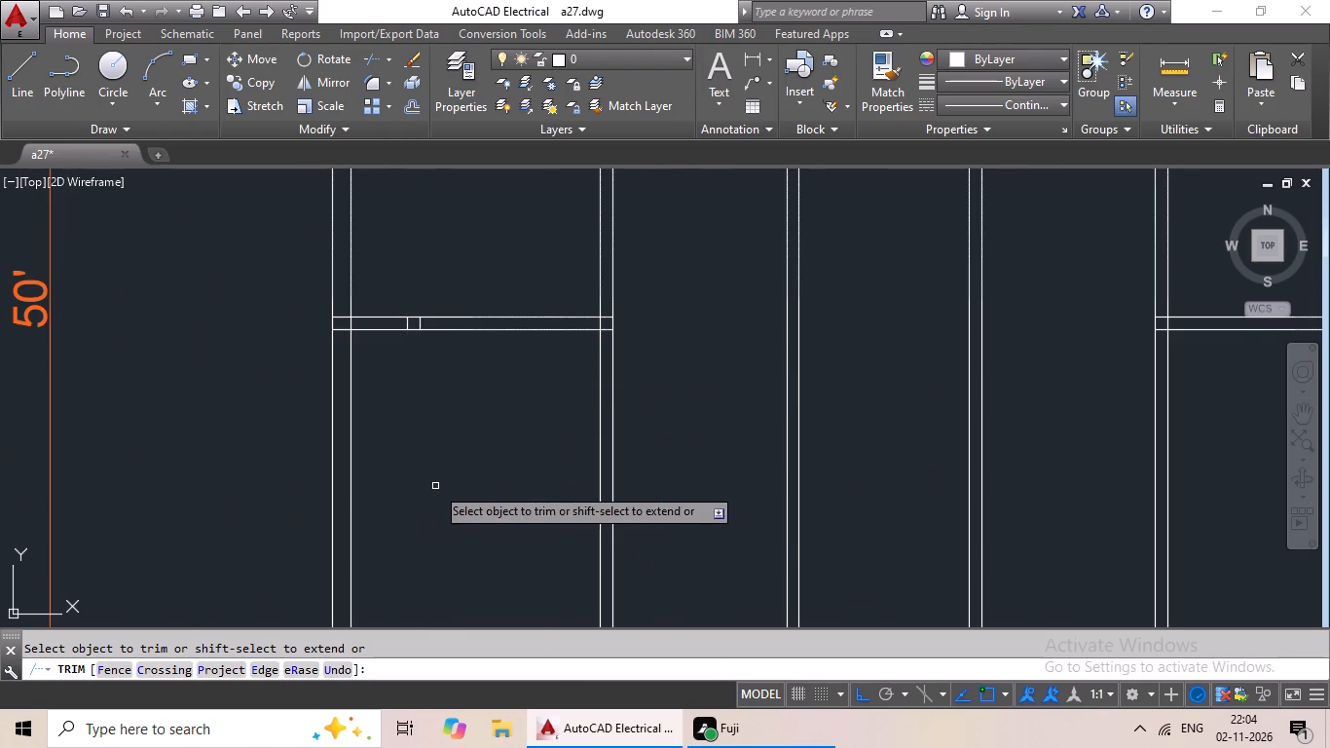
{"action": "scroll", "coordinate": [452, 473], "scroll_direction": "down", "scroll_amount": 2}
{"action": "middle_click_drag", "start_coordinate": [456, 475], "coordinate": [339, 424]}
{"action": "scroll", "coordinate": [704, 437], "scroll_direction": "up", "scroll_amount": 2}
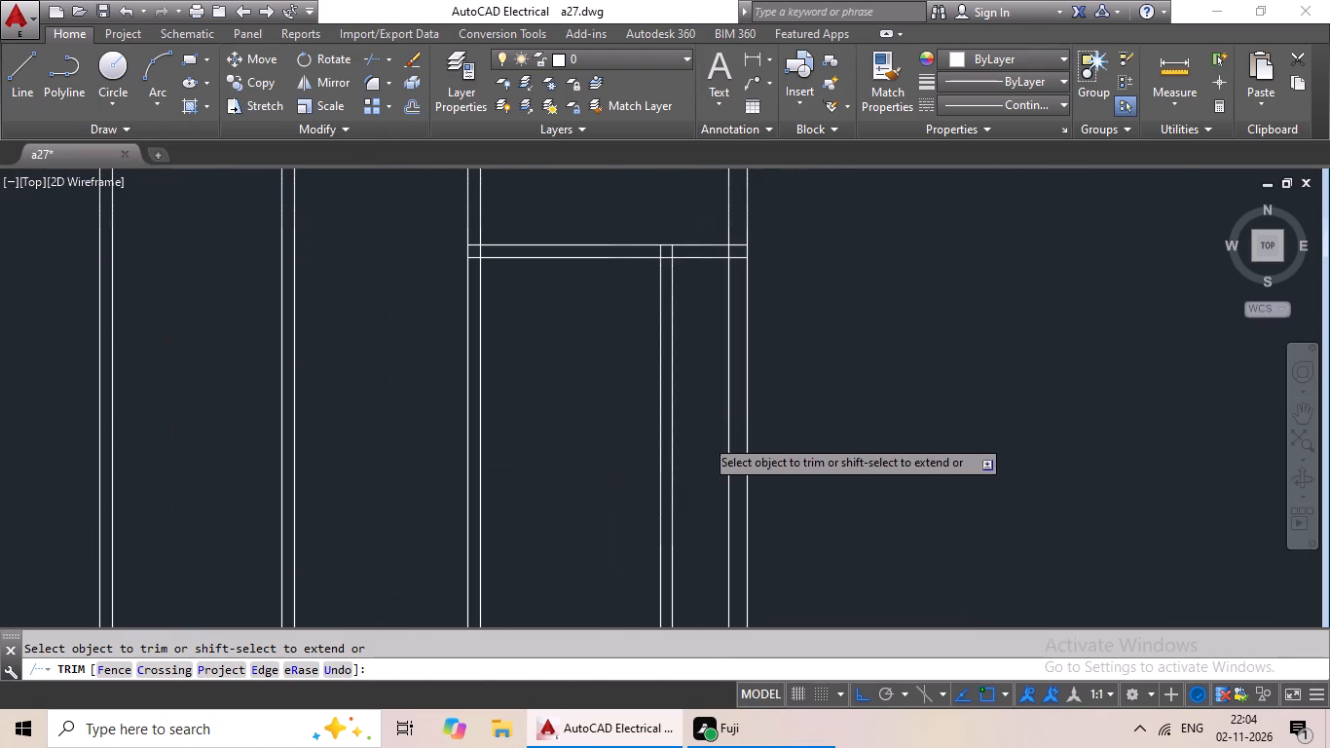
{"action": "left_click_drag", "start_coordinate": [711, 403], "coordinate": [627, 521]}
{"action": "left_click", "coordinate": [626, 520]}
{"action": "scroll", "coordinate": [640, 492], "scroll_direction": "down", "scroll_amount": 2}
{"action": "key", "text": "Escape"}
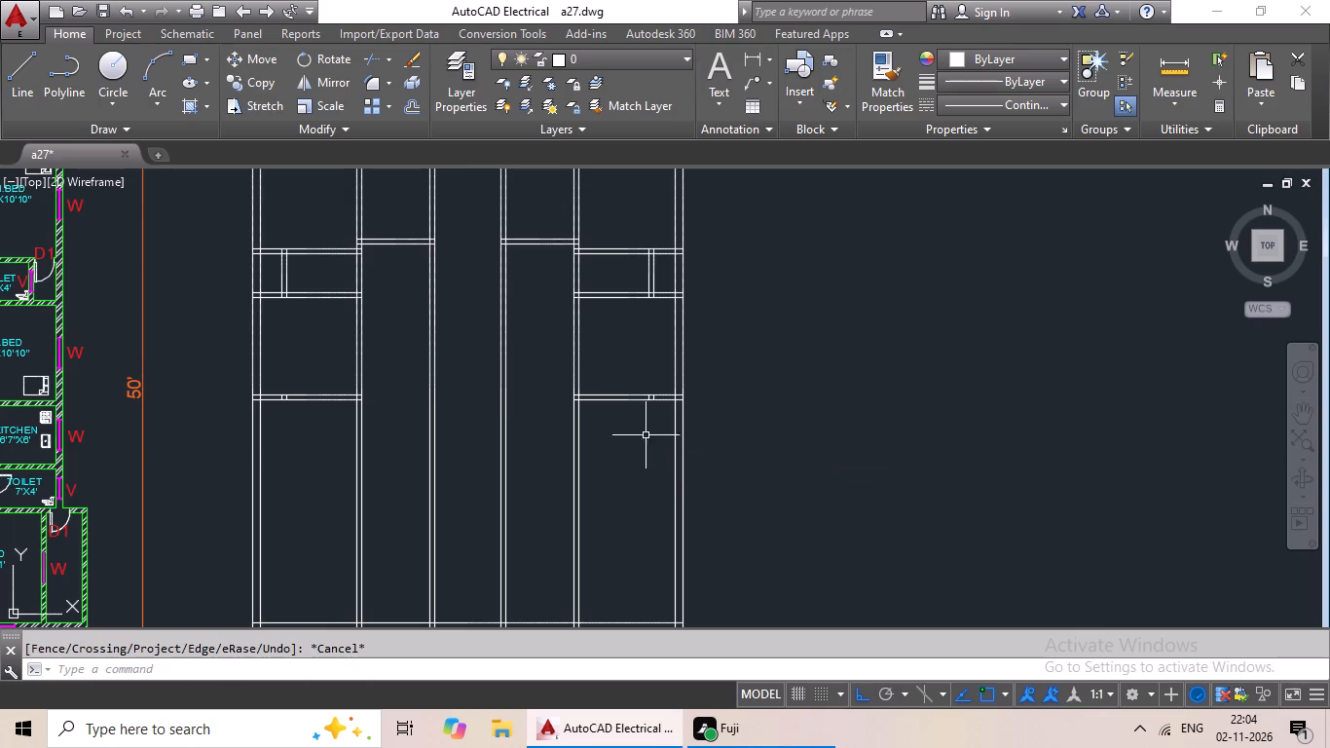
Erase the leftover short vertical segments inside the bedrooms' lower walls in the rightmost and leftmost bays.
{"action": "scroll", "coordinate": [649, 400], "scroll_direction": "up", "scroll_amount": 7}
{"action": "left_click_drag", "start_coordinate": [721, 382], "coordinate": [467, 412]}
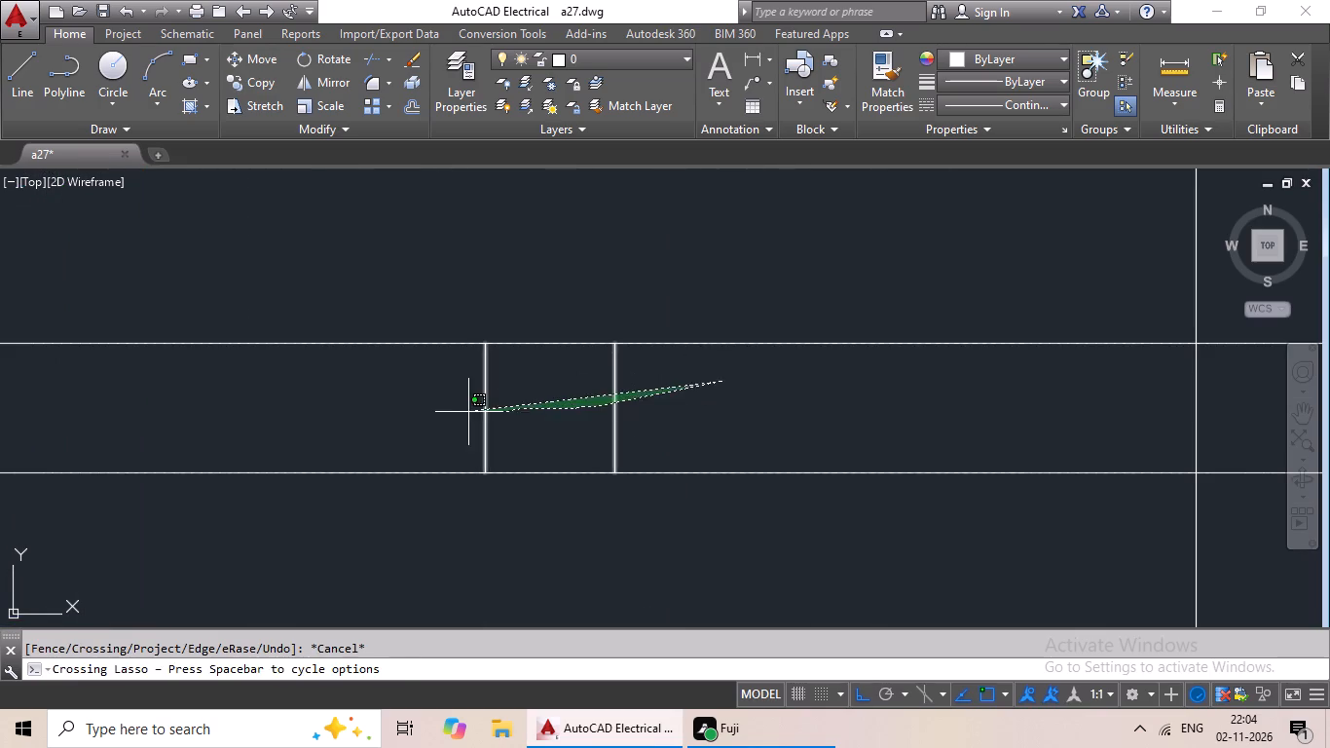
{"action": "left_click_drag", "start_coordinate": [467, 412], "coordinate": [466, 413]}
{"action": "key", "text": "Delete"}
{"action": "scroll", "coordinate": [523, 426], "scroll_direction": "down", "scroll_amount": 4}
{"action": "middle_click_drag", "start_coordinate": [356, 476], "coordinate": [498, 484]}
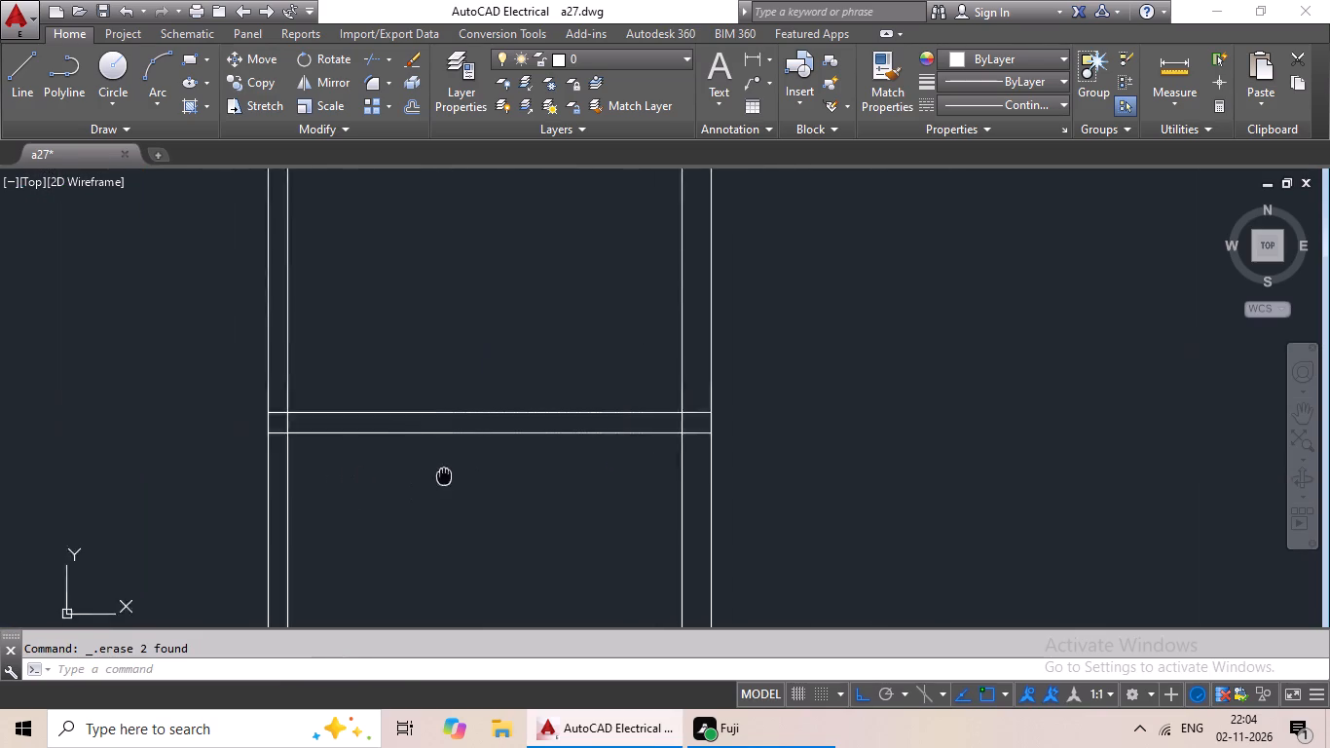
{"action": "middle_click_drag", "start_coordinate": [498, 484], "coordinate": [743, 513]}
{"action": "middle_click_drag", "start_coordinate": [494, 523], "coordinate": [868, 480]}
{"action": "middle_click_drag", "start_coordinate": [402, 500], "coordinate": [766, 500]}
{"action": "scroll", "coordinate": [174, 420], "scroll_direction": "up", "scroll_amount": 4}
{"action": "middle_click_drag", "start_coordinate": [206, 428], "coordinate": [536, 419]}
{"action": "left_click_drag", "start_coordinate": [507, 393], "coordinate": [259, 434]}
{"action": "left_click", "coordinate": [258, 435]}
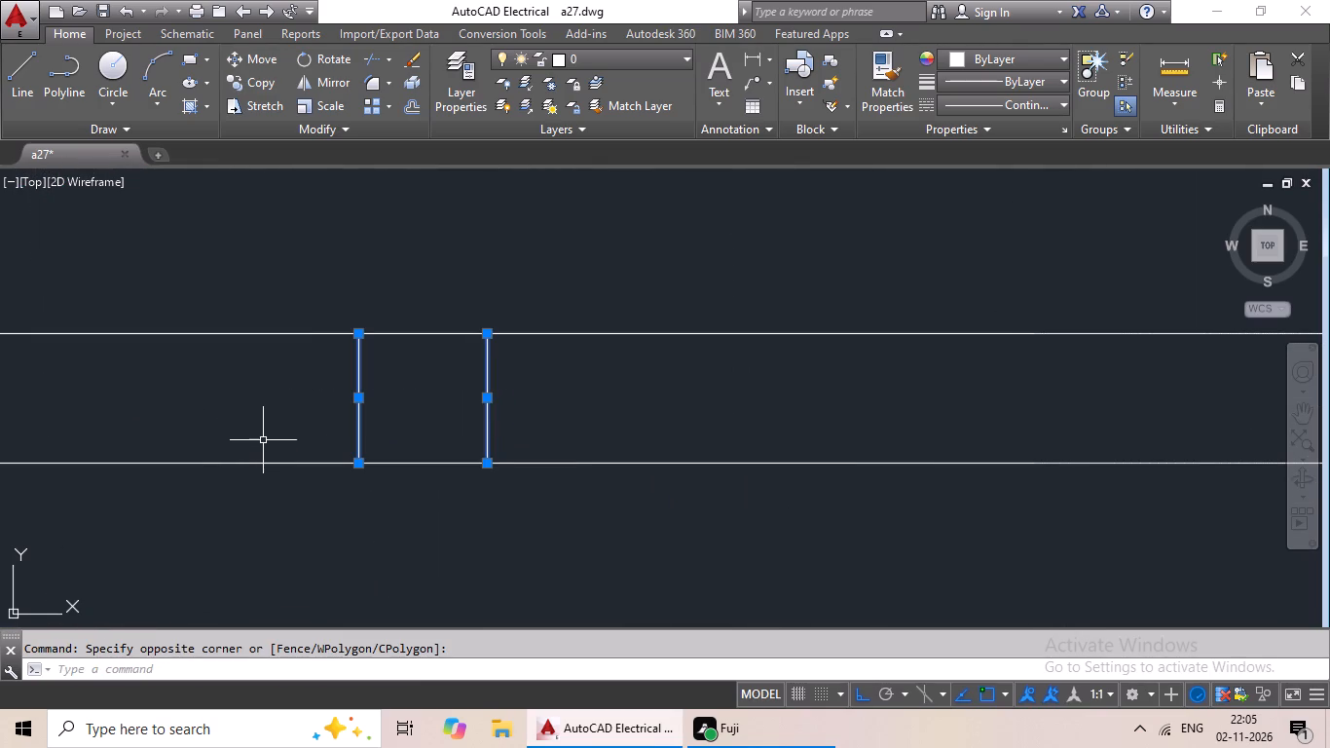
{"action": "key", "text": "Delete"}
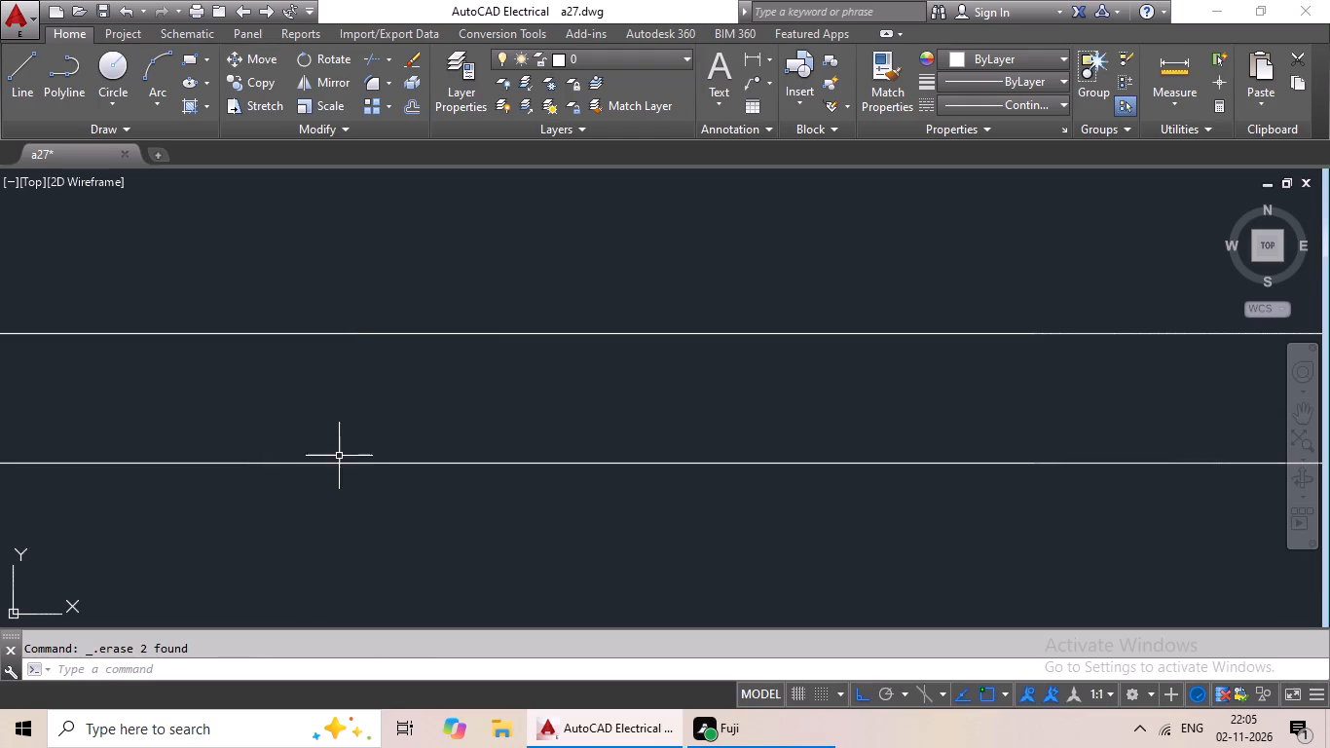
Extend both lines of the leftmost bay's lower bedroom wall across the dining bay to the central bay's wall.
{"action": "scroll", "coordinate": [349, 456], "scroll_direction": "down", "scroll_amount": 5}
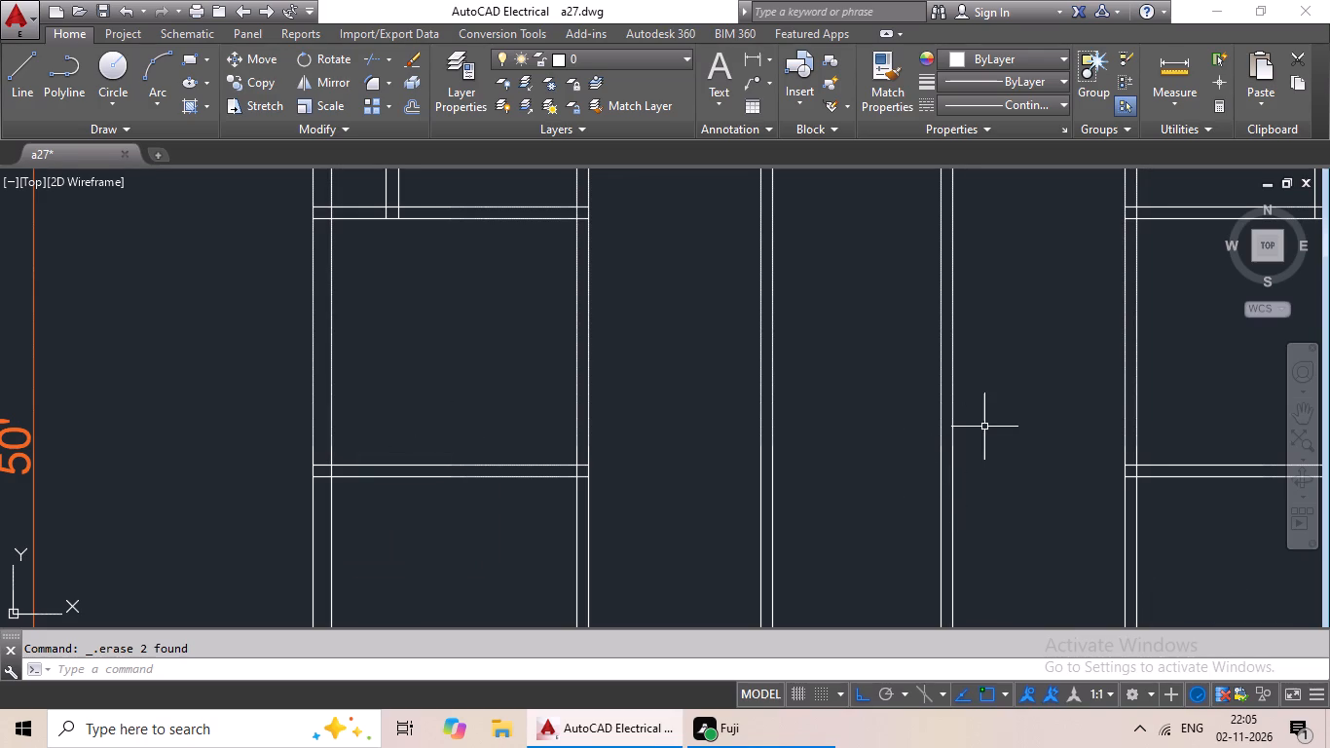
{"action": "scroll", "coordinate": [994, 397], "scroll_direction": "down", "scroll_amount": 2}
{"action": "middle_click_drag", "start_coordinate": [1001, 397], "coordinate": [748, 406]}
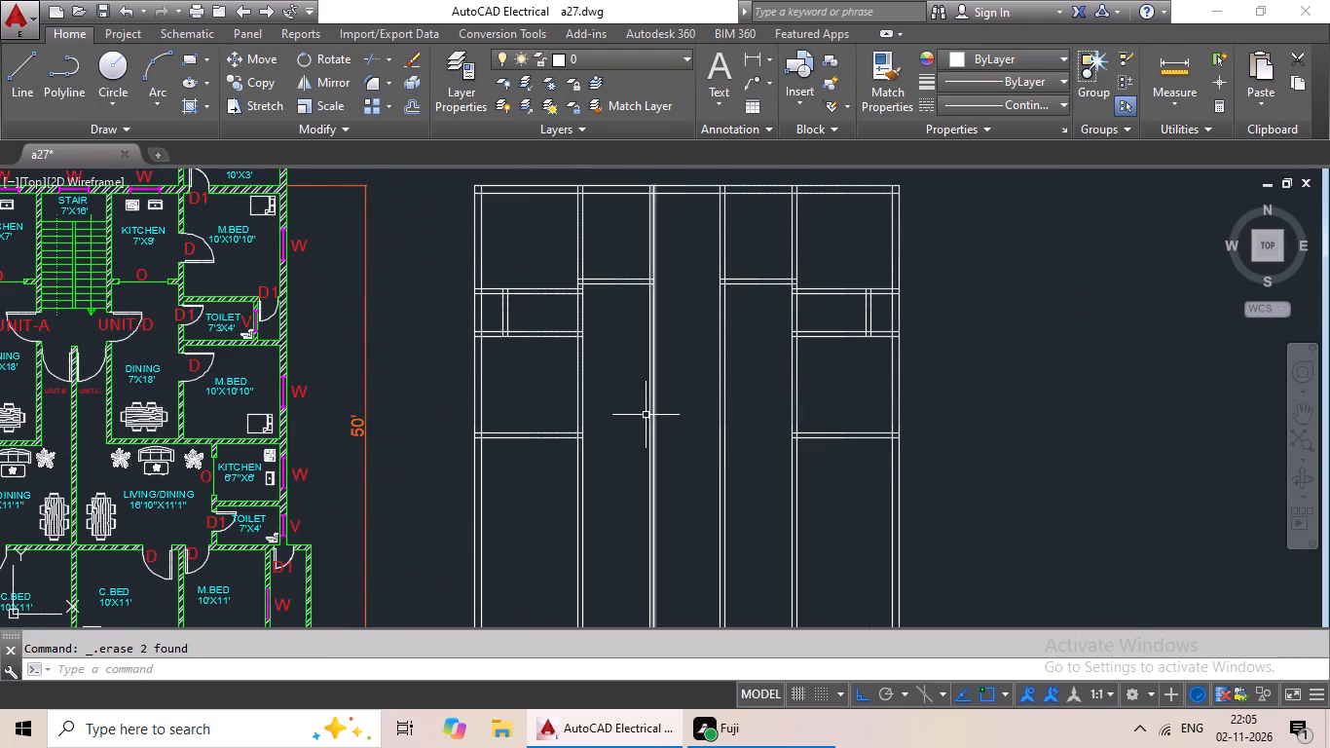
{"action": "middle_click_drag", "start_coordinate": [638, 419], "coordinate": [864, 372]}
{"action": "key", "text": "Escape"}
{"action": "key", "text": "Escape"}
{"action": "key", "text": "Escape"}
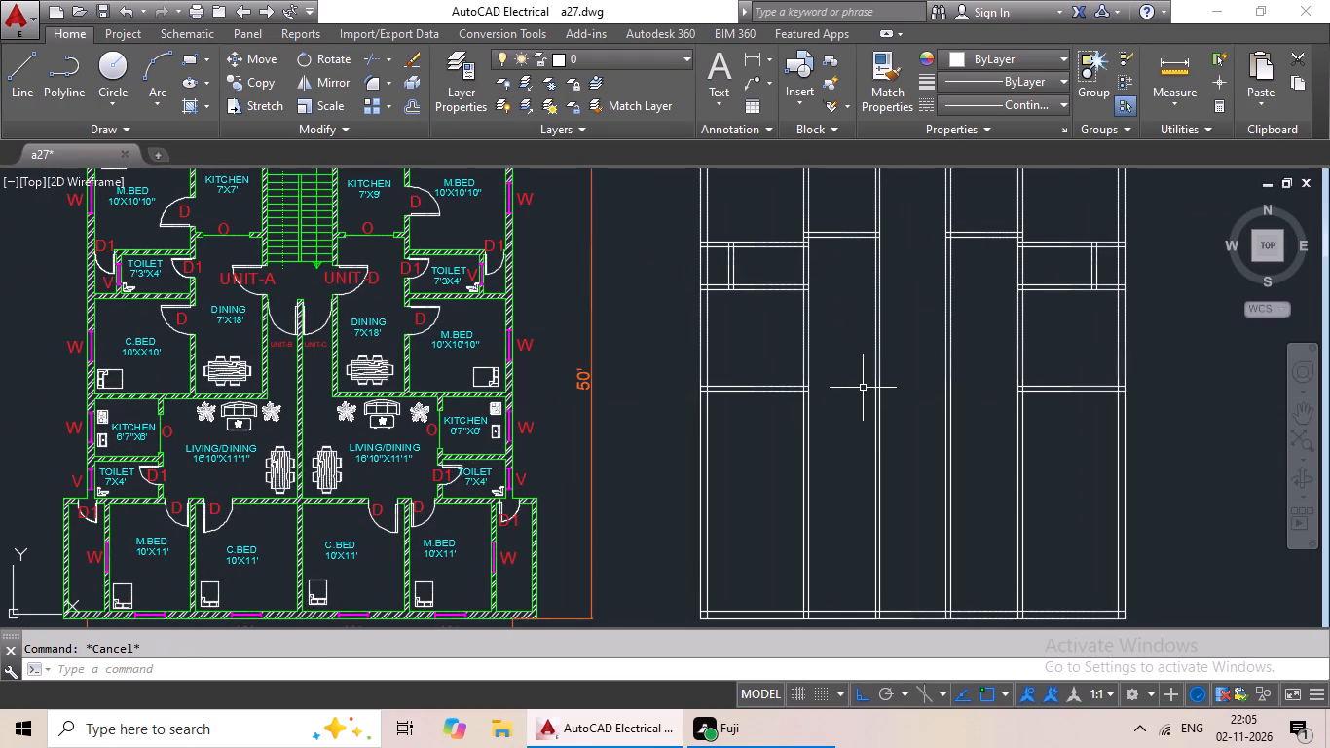
{"action": "middle_click_drag", "start_coordinate": [862, 398], "coordinate": [937, 384]}
{"action": "middle_click_drag", "start_coordinate": [928, 377], "coordinate": [864, 401]}
{"action": "key", "text": "Escape"}
{"action": "key", "text": "Escape"}
{"action": "key", "text": "Escape"}
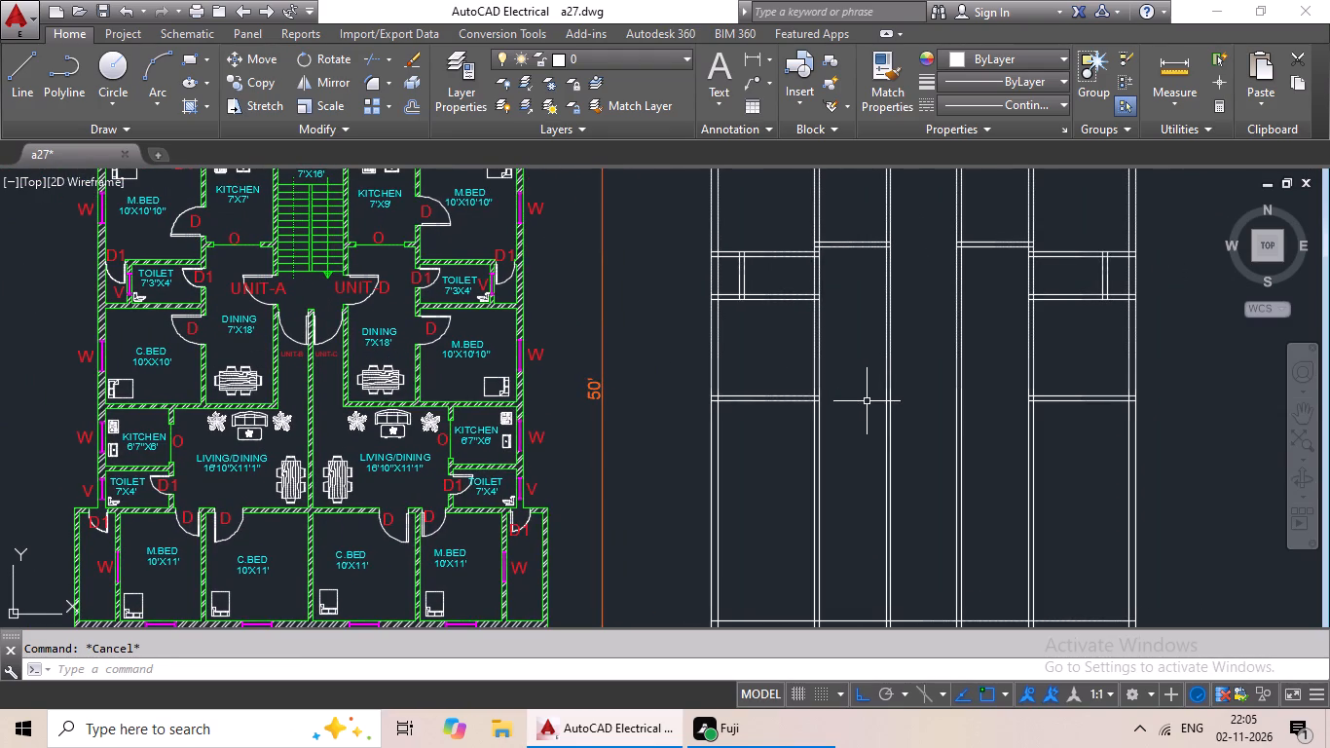
{"action": "key", "text": "e"}
{"action": "key", "text": "x"}
{"action": "key", "text": "space"}
{"action": "key", "text": "space"}
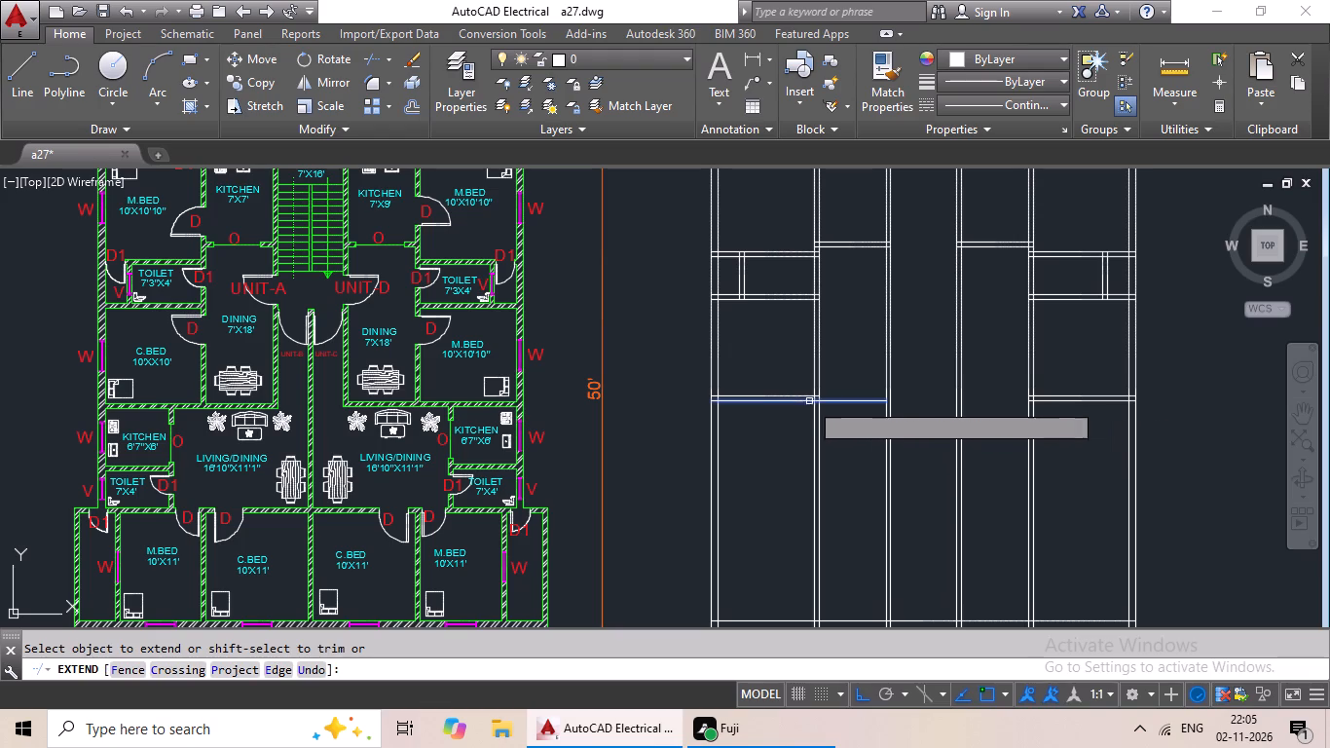
{"action": "left_click", "coordinate": [801, 397]}
{"action": "left_click", "coordinate": [857, 398]}
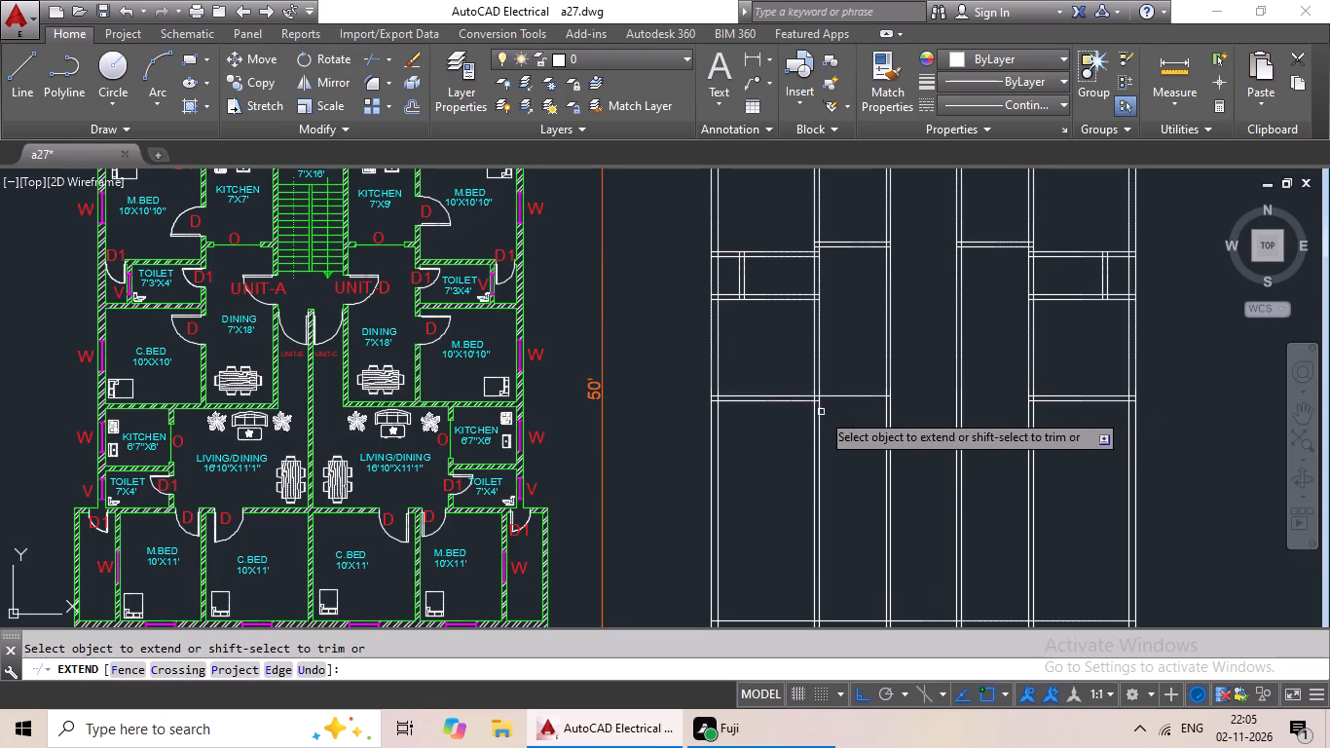
{"action": "left_click", "coordinate": [810, 402]}
{"action": "left_click", "coordinate": [867, 398]}
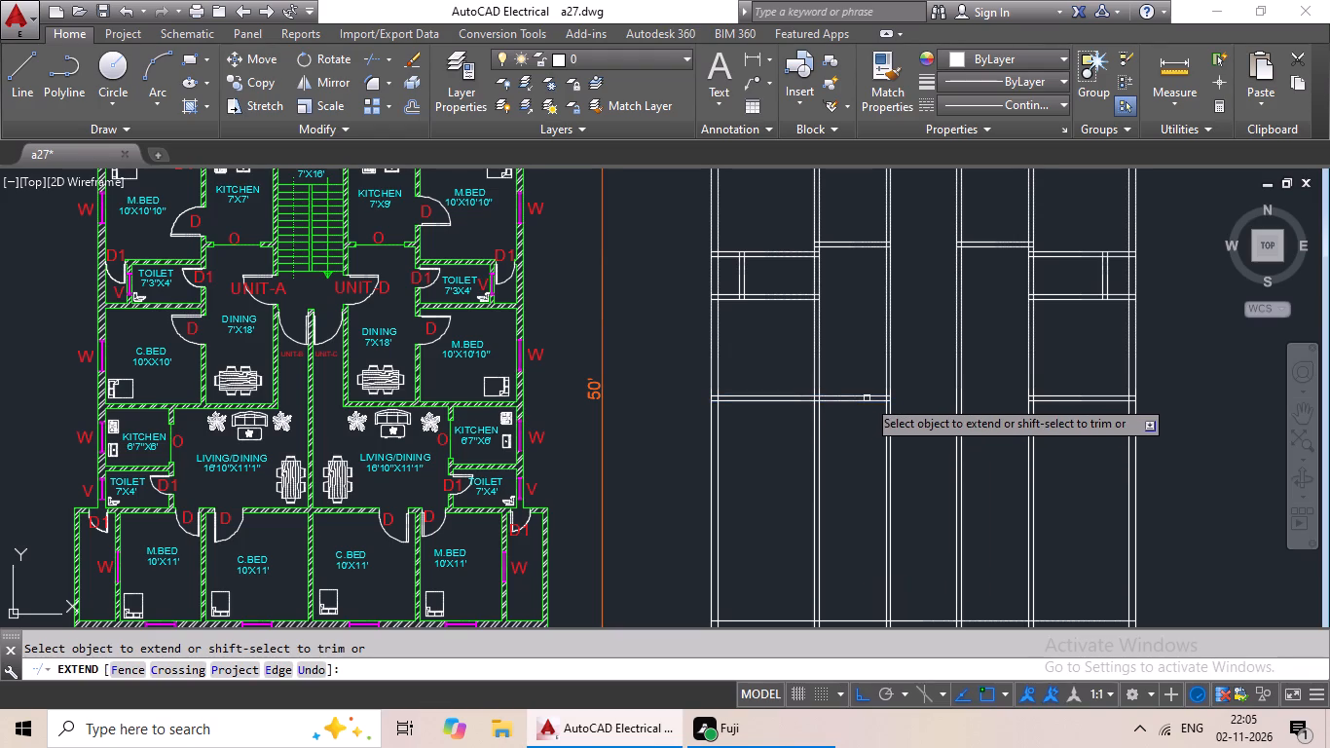
Extend both lines of the rightmost bay's lower bedroom wall across the adjoining dining bay to the central bay's wall.
{"action": "middle_click_drag", "start_coordinate": [876, 433], "coordinate": [730, 443]}
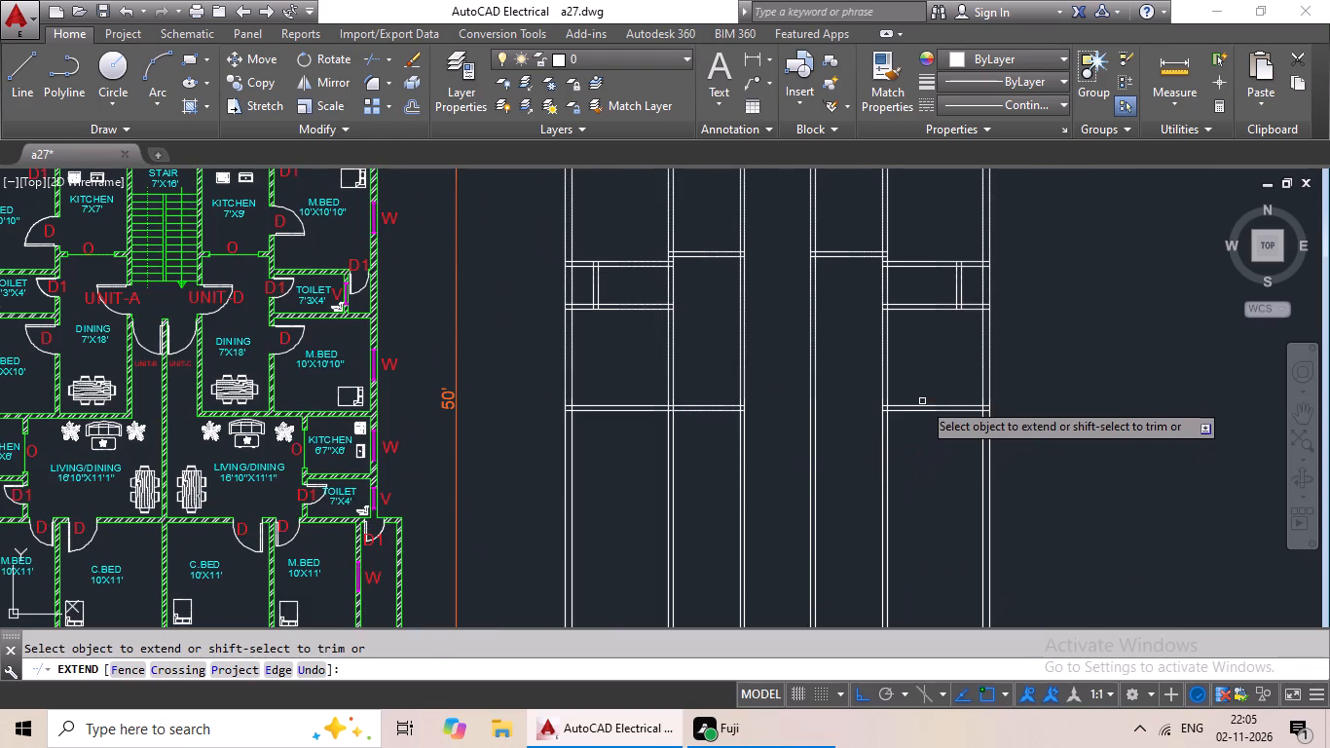
{"action": "left_click_drag", "start_coordinate": [915, 403], "coordinate": [886, 410]}
{"action": "left_click", "coordinate": [839, 404]}
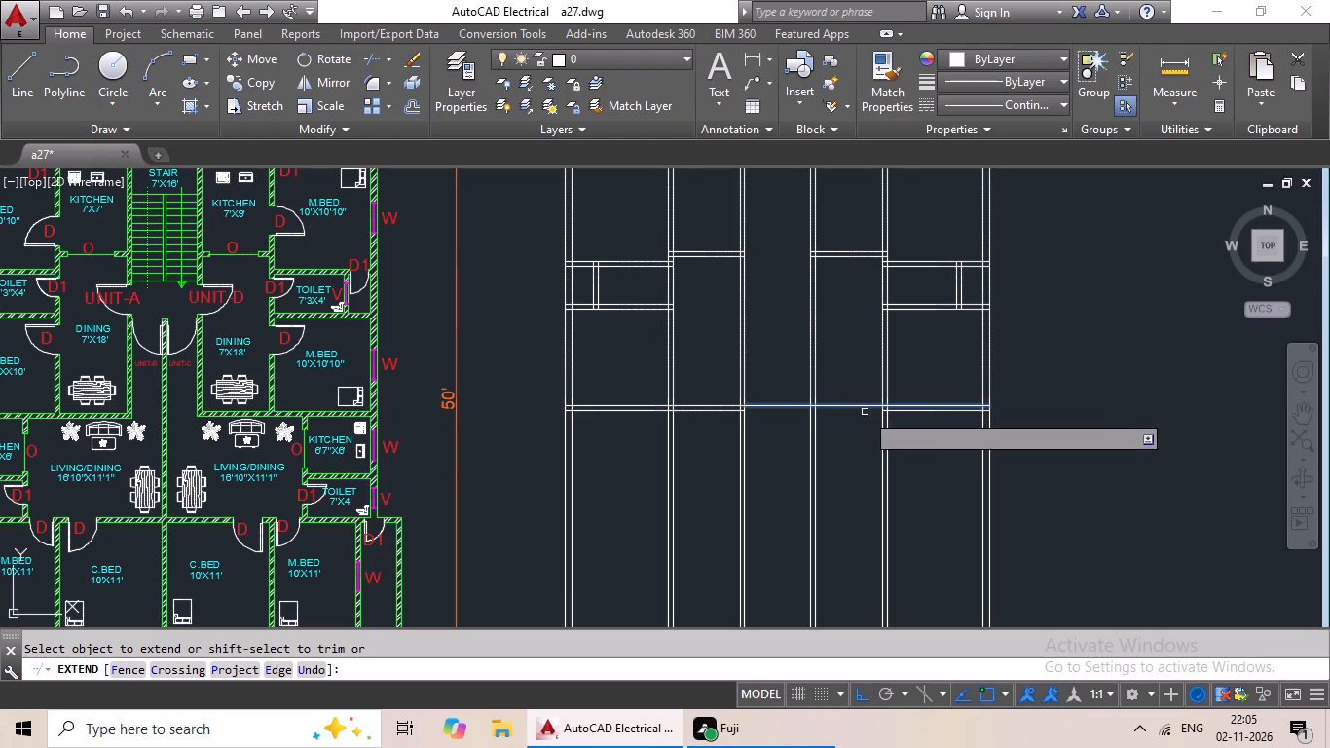
{"action": "left_click", "coordinate": [914, 413]}
{"action": "left_click_drag", "start_coordinate": [890, 413], "coordinate": [863, 414]}
{"action": "left_click", "coordinate": [848, 412]}
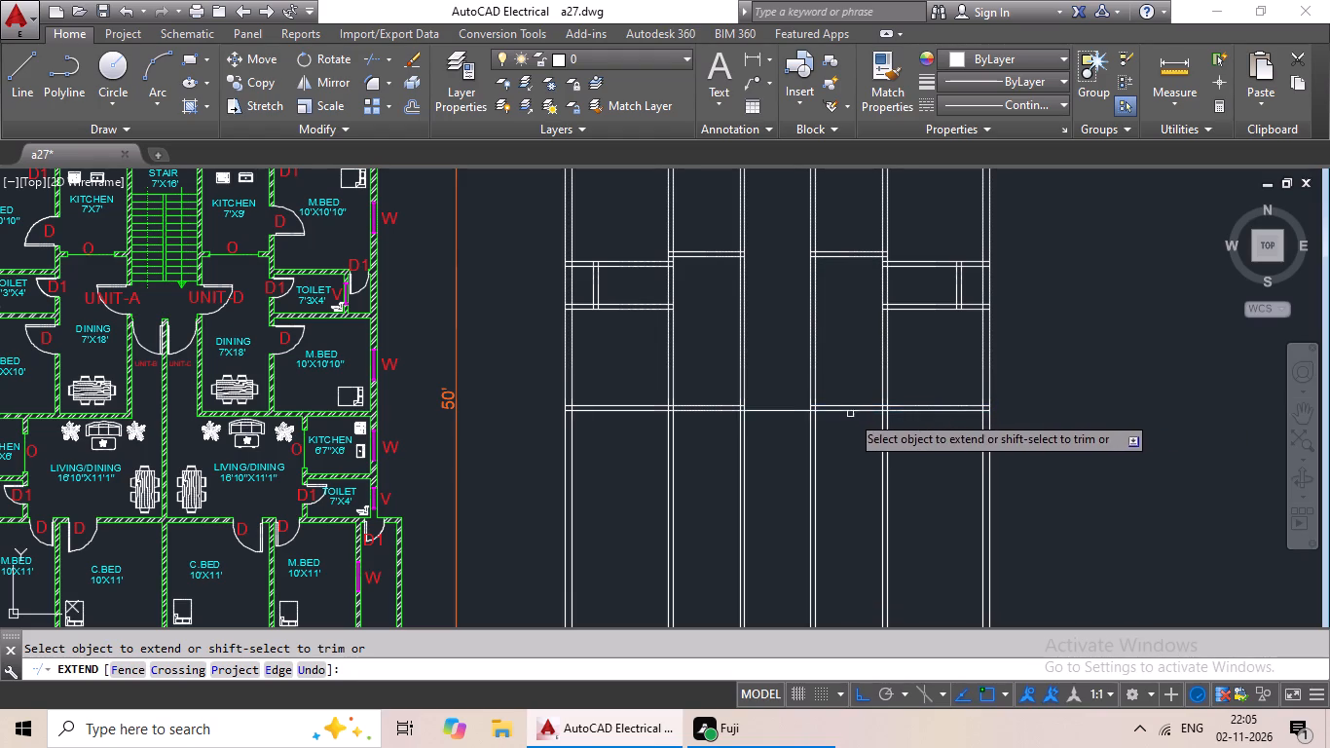
{"action": "key", "text": "Escape"}
{"action": "key", "text": "Escape"}
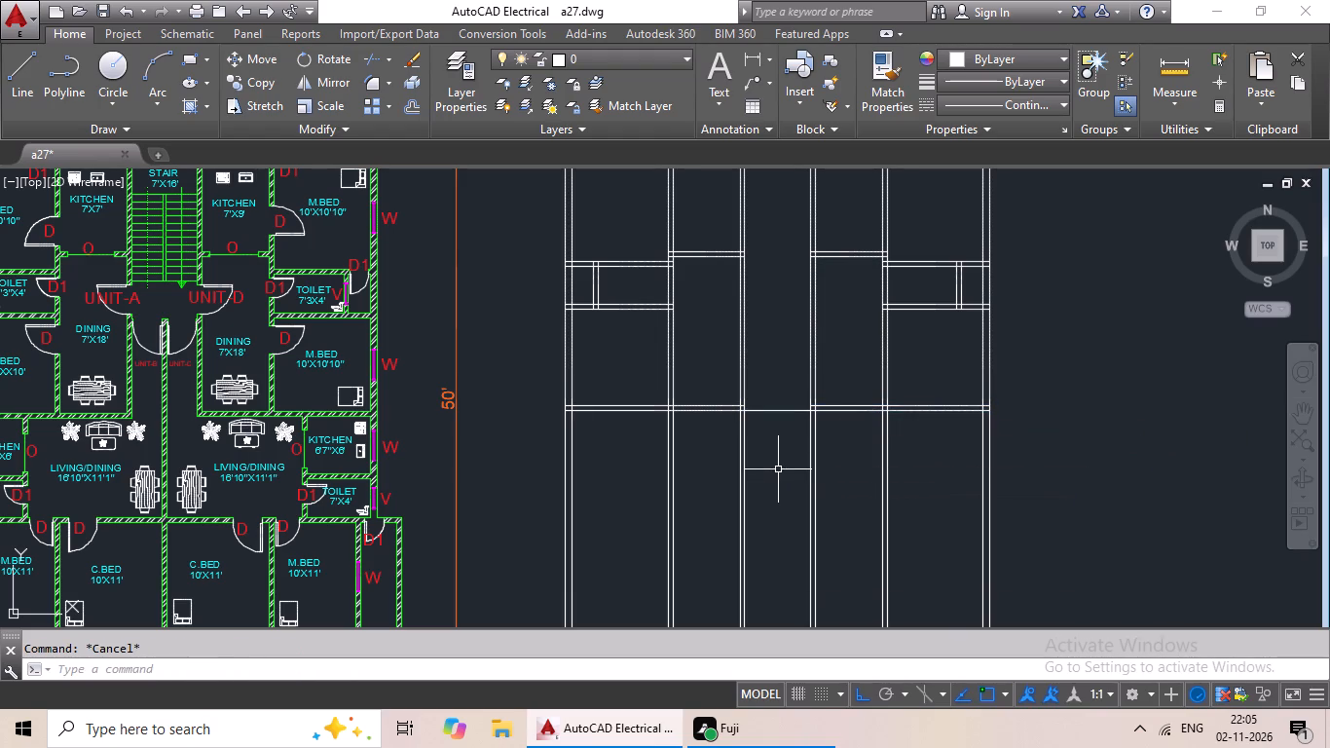
Trim the stray horizontal line crossing the central bay between the two extended bedroom walls.
{"action": "type", "text": "tr"}
{"action": "key", "text": "space"}
{"action": "key", "text": "space"}
{"action": "left_click_drag", "start_coordinate": [782, 384], "coordinate": [773, 448]}
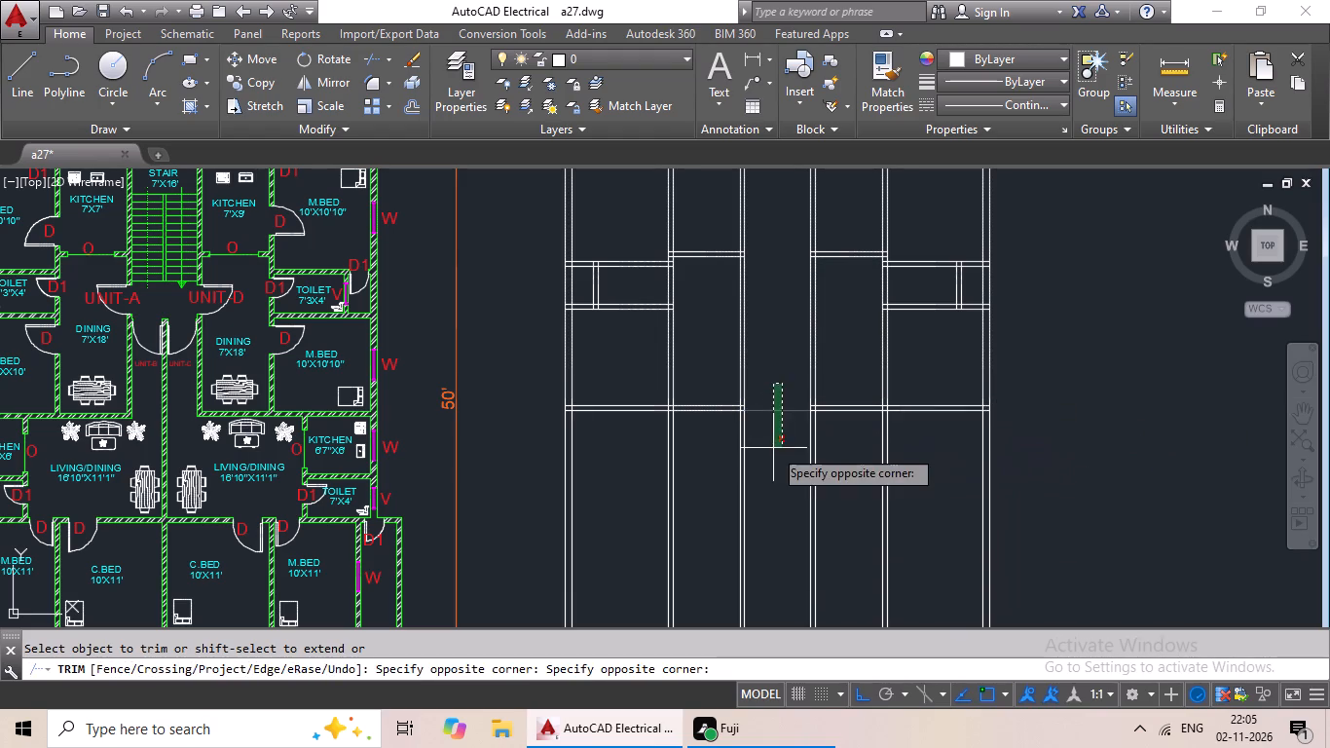
{"action": "left_click", "coordinate": [773, 448]}
Offset the inner line of the leftmost outer wall 6'7" inward to set the kitchen width.
{"action": "scroll", "coordinate": [790, 441], "scroll_direction": "down", "scroll_amount": 1}
{"action": "middle_click_drag", "start_coordinate": [790, 441], "coordinate": [809, 406]}
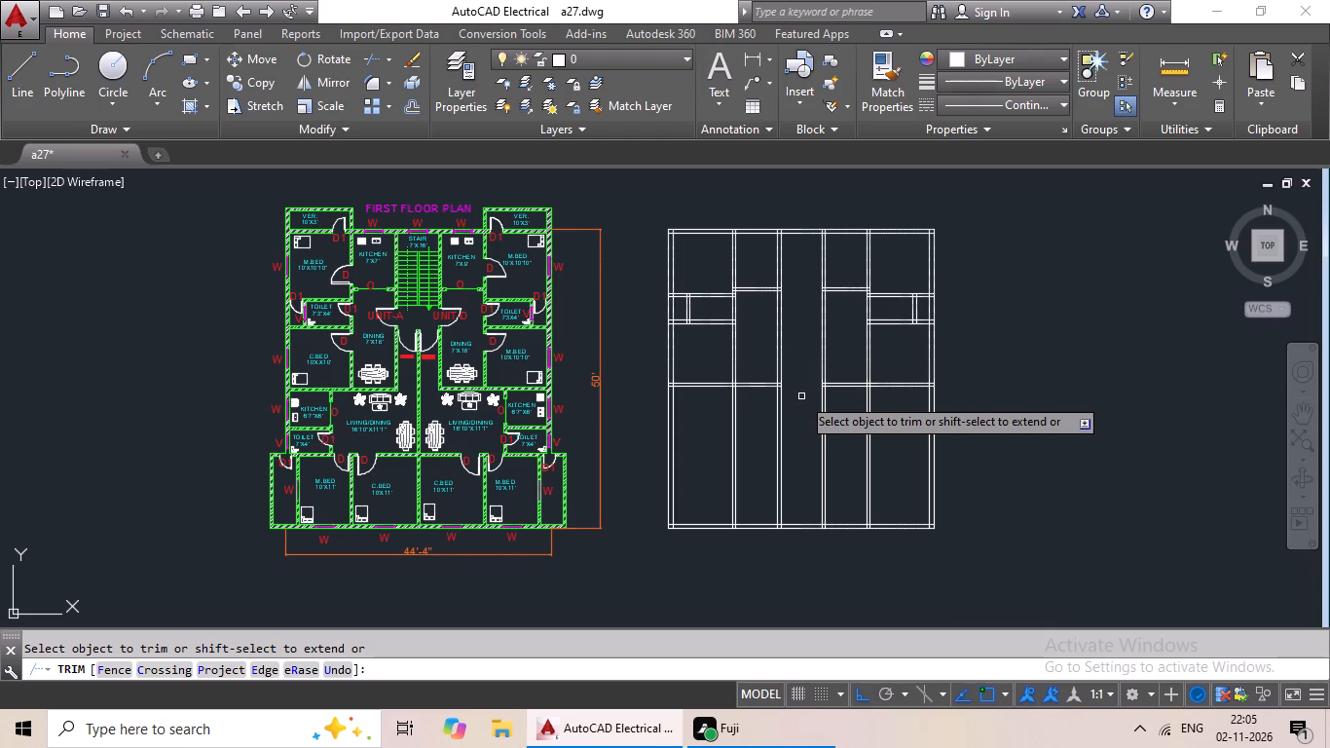
{"action": "middle_click_drag", "start_coordinate": [748, 410], "coordinate": [799, 358]}
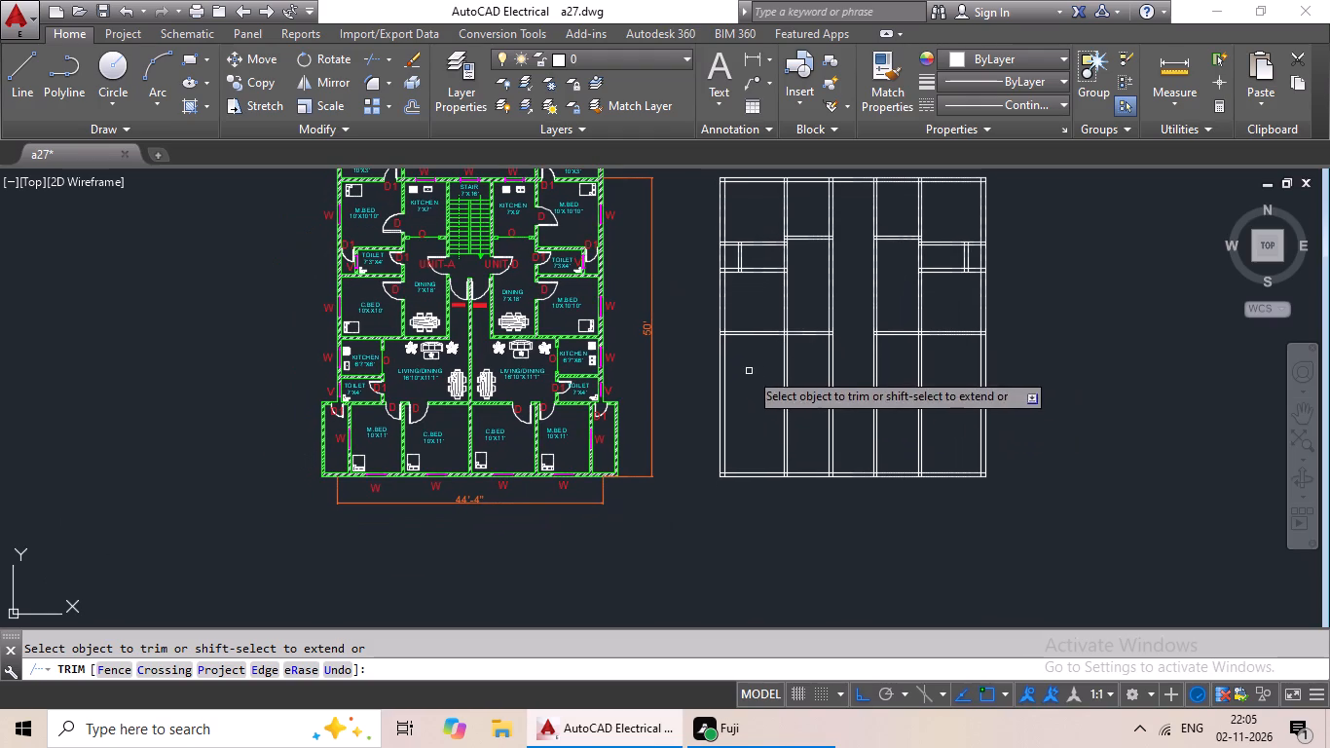
{"action": "middle_click_drag", "start_coordinate": [755, 348], "coordinate": [705, 414]}
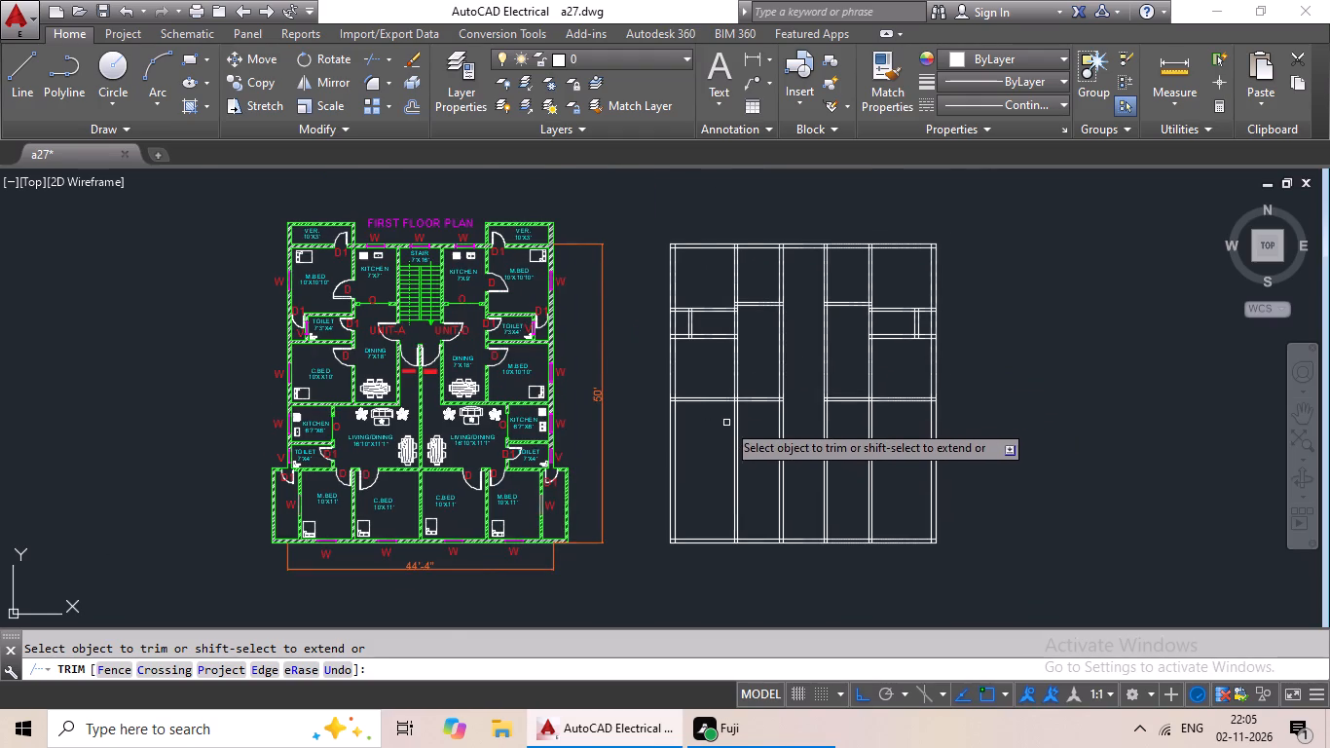
{"action": "scroll", "coordinate": [726, 423], "scroll_direction": "up", "scroll_amount": 1}
{"action": "middle_click_drag", "start_coordinate": [704, 436], "coordinate": [683, 457]}
{"action": "middle_click_drag", "start_coordinate": [701, 451], "coordinate": [776, 407]}
{"action": "middle_click_drag", "start_coordinate": [771, 428], "coordinate": [766, 431]}
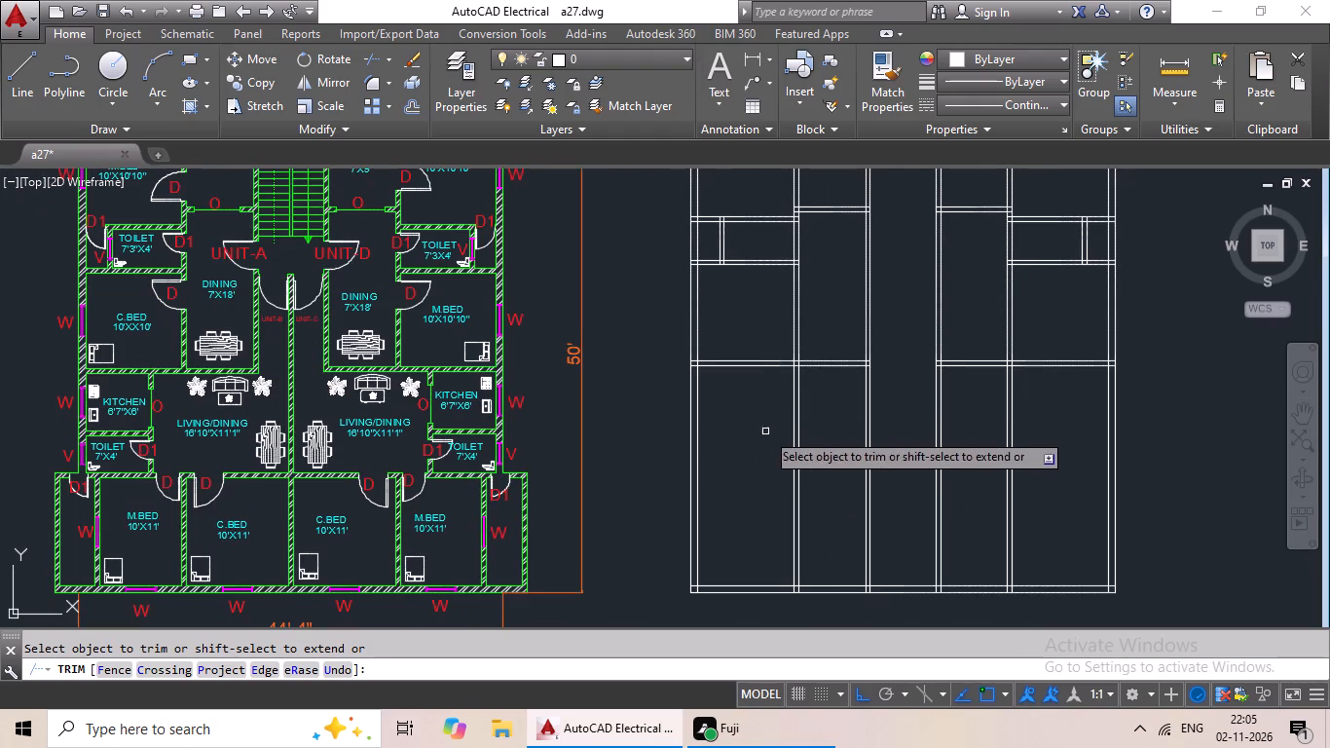
{"action": "middle_click_drag", "start_coordinate": [766, 431], "coordinate": [796, 413]}
{"action": "key", "text": "Escape"}
{"action": "key", "text": "Escape"}
{"action": "key", "text": "Escape"}
{"action": "key", "text": "o"}
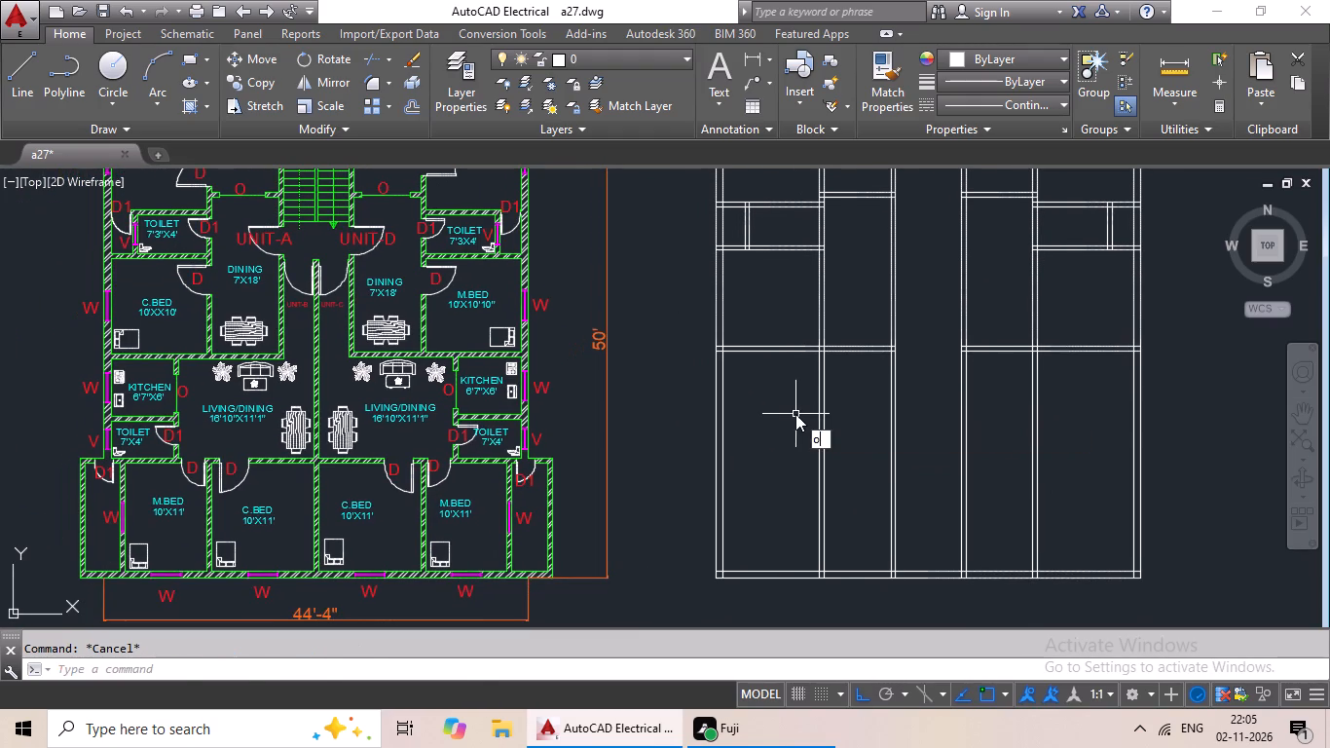
{"action": "key", "text": "Return"}
{"action": "type", "text": "6'7\""}
{"action": "key", "text": "Return"}
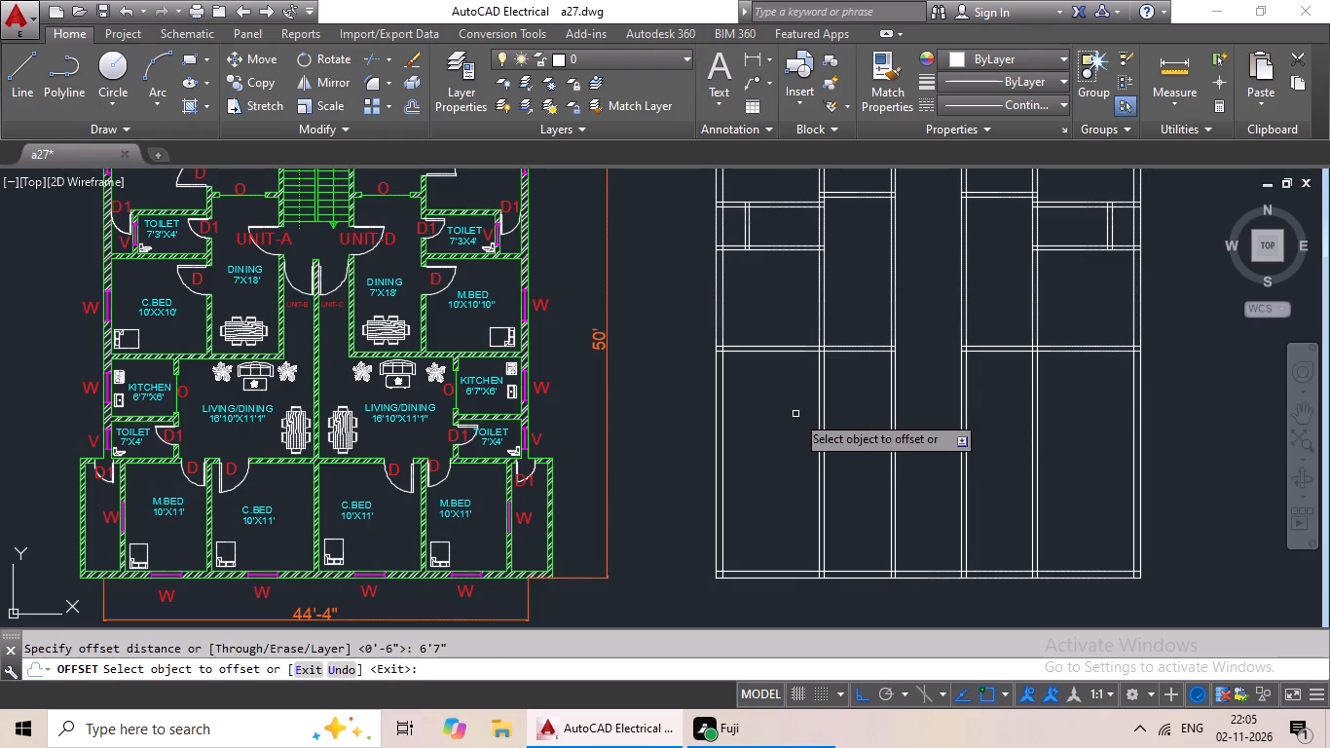
{"action": "left_click", "coordinate": [721, 417]}
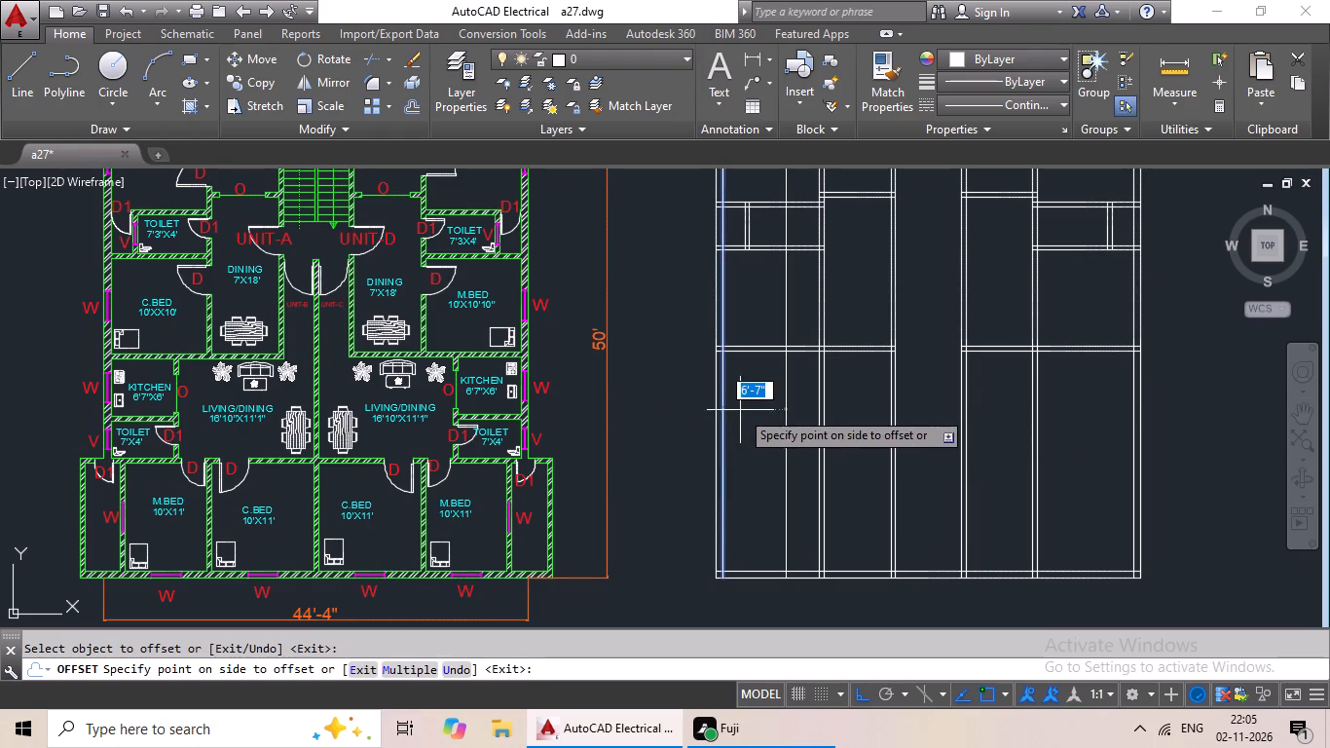
{"action": "left_click", "coordinate": [740, 410]}
{"action": "key", "text": "Escape"}
{"action": "key", "text": "Escape"}
{"action": "key", "text": "Escape"}
{"action": "key", "text": "Escape"}
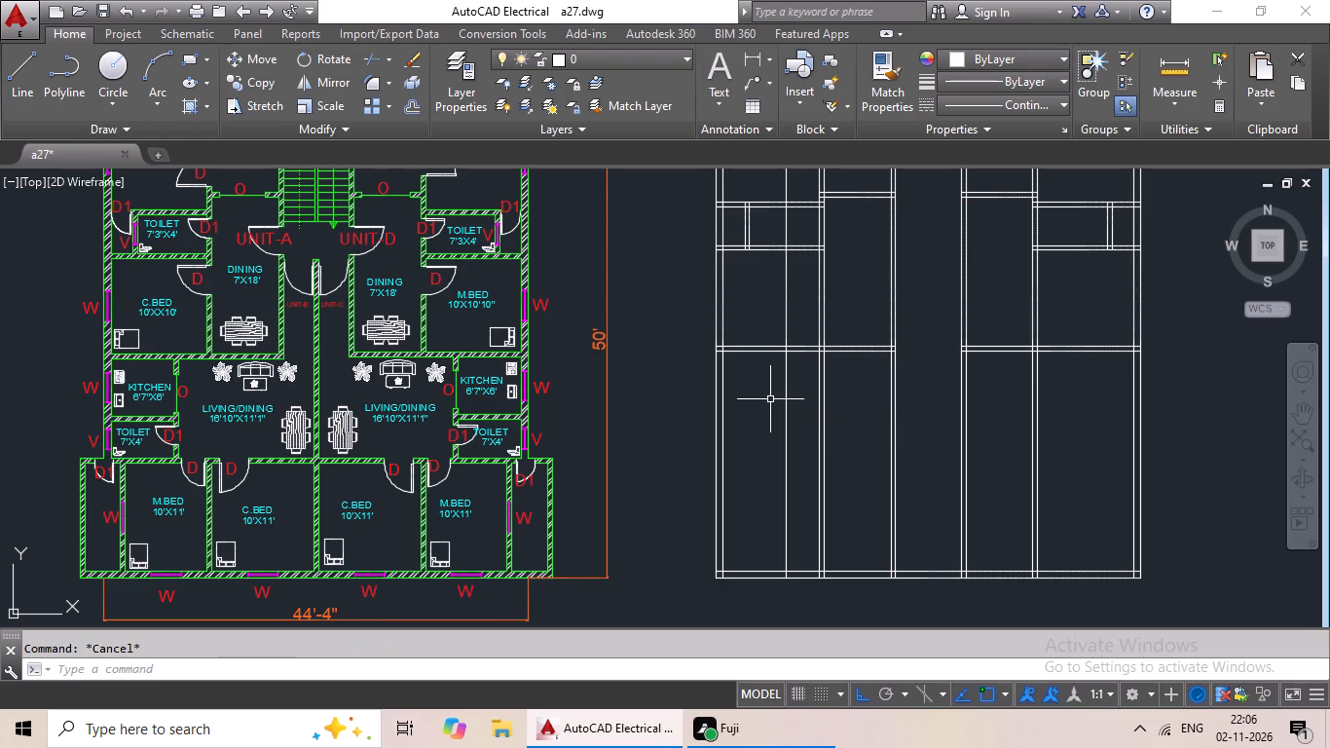
{"action": "key", "text": "Escape"}
{"action": "key", "text": "Escape"}
{"action": "key", "text": "o"}
{"action": "key", "text": "Escape"}
Trim the new vertical kitchen line above the bedroom's lower wall in the leftmost bay.
{"action": "type", "text": "tr"}
{"action": "key", "text": "space"}
{"action": "key", "text": "space"}
{"action": "scroll", "coordinate": [795, 306], "scroll_direction": "up", "scroll_amount": 3}
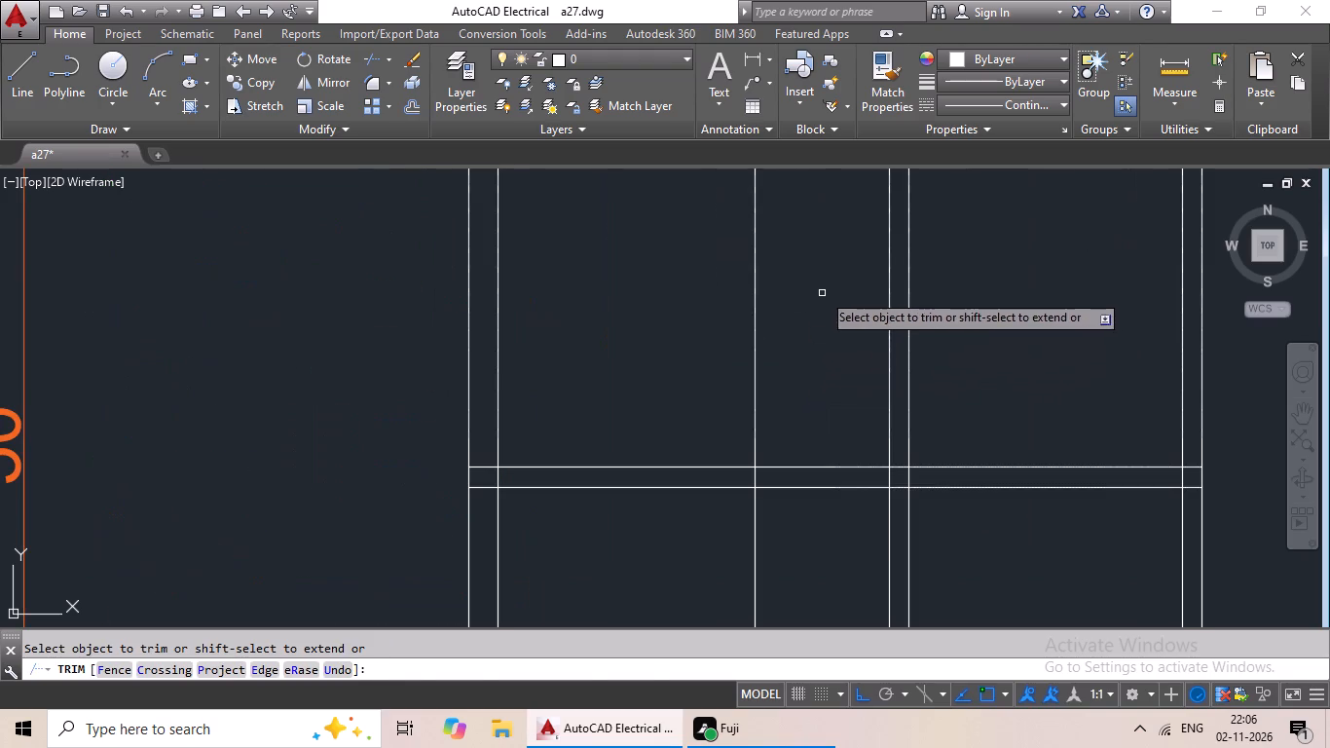
{"action": "left_click_drag", "start_coordinate": [823, 290], "coordinate": [663, 410]}
{"action": "left_click", "coordinate": [663, 410]}
{"action": "scroll", "coordinate": [714, 371], "scroll_direction": "down", "scroll_amount": 3}
{"action": "middle_click_drag", "start_coordinate": [691, 449], "coordinate": [703, 396]}
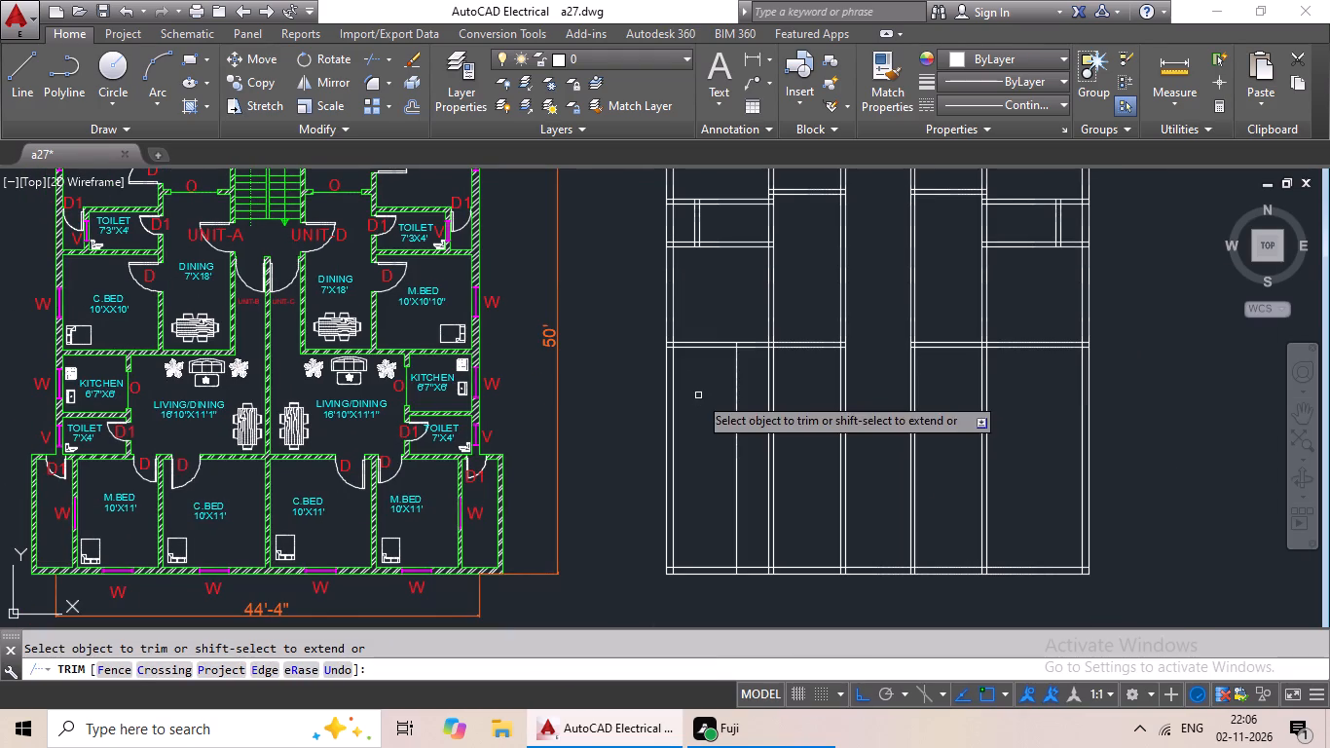
{"action": "key", "text": "Escape"}
{"action": "key", "text": "Escape"}
{"action": "key", "text": "Escape"}
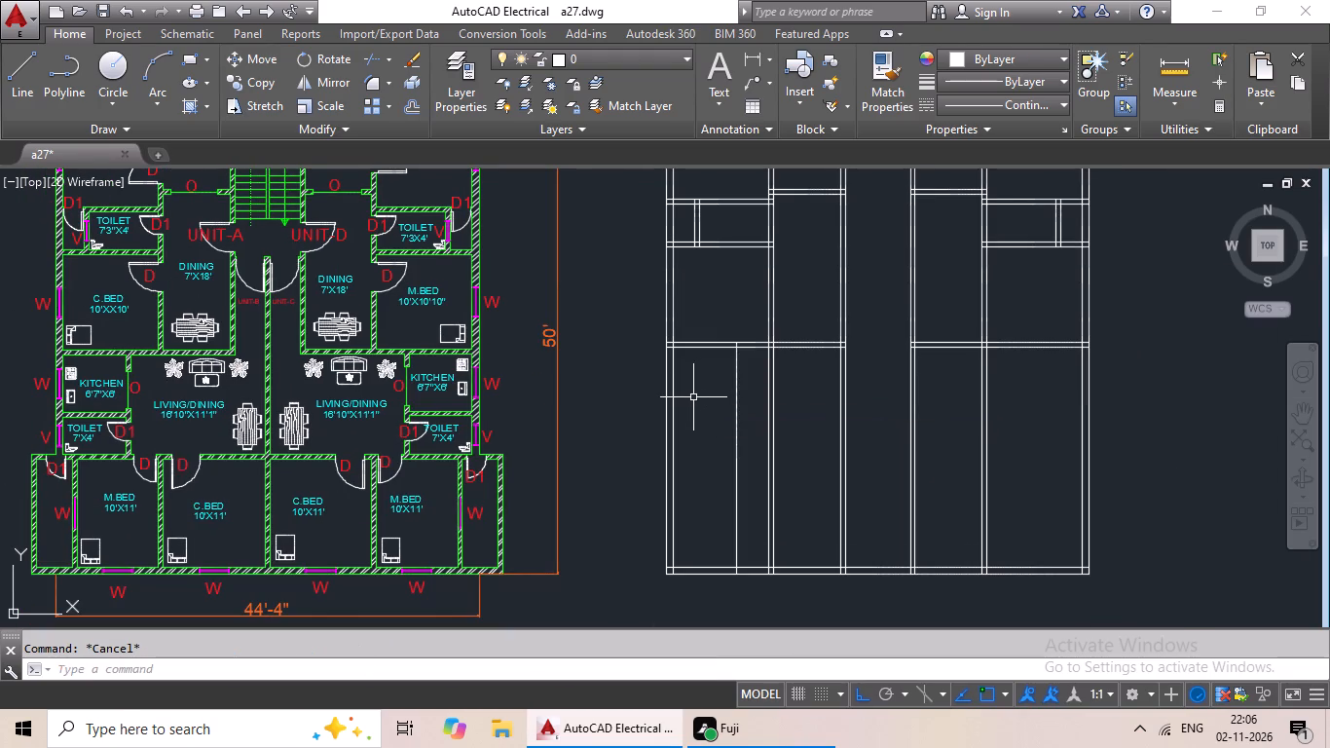
Offset the leftmost bay's vertical kitchen line 6" away from the outer wall to give the kitchen wall its thickness.
{"action": "key", "text": "o"}
{"action": "key", "text": "Return"}
{"action": "key", "text": "6"}
{"action": "key", "text": "shift+quotedbl"}
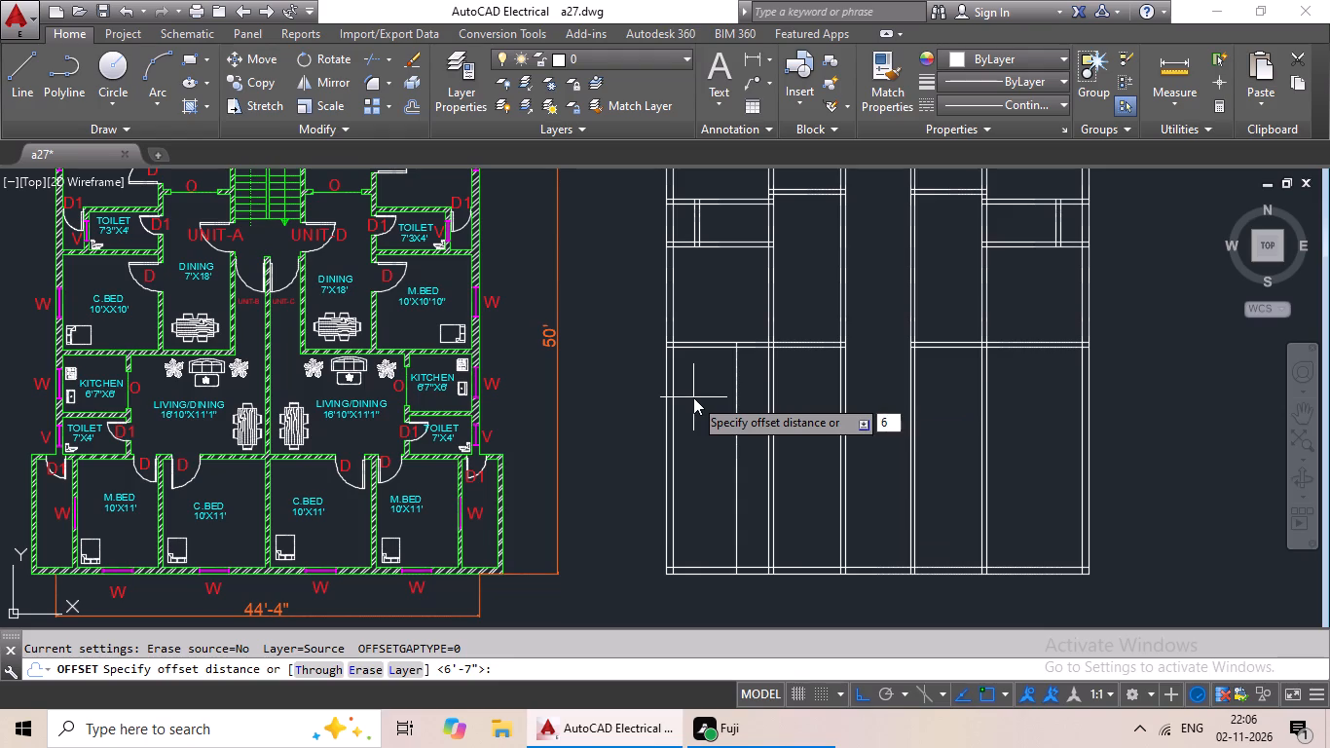
{"action": "key", "text": "Return"}
{"action": "scroll", "coordinate": [752, 441], "scroll_direction": "up", "scroll_amount": 3}
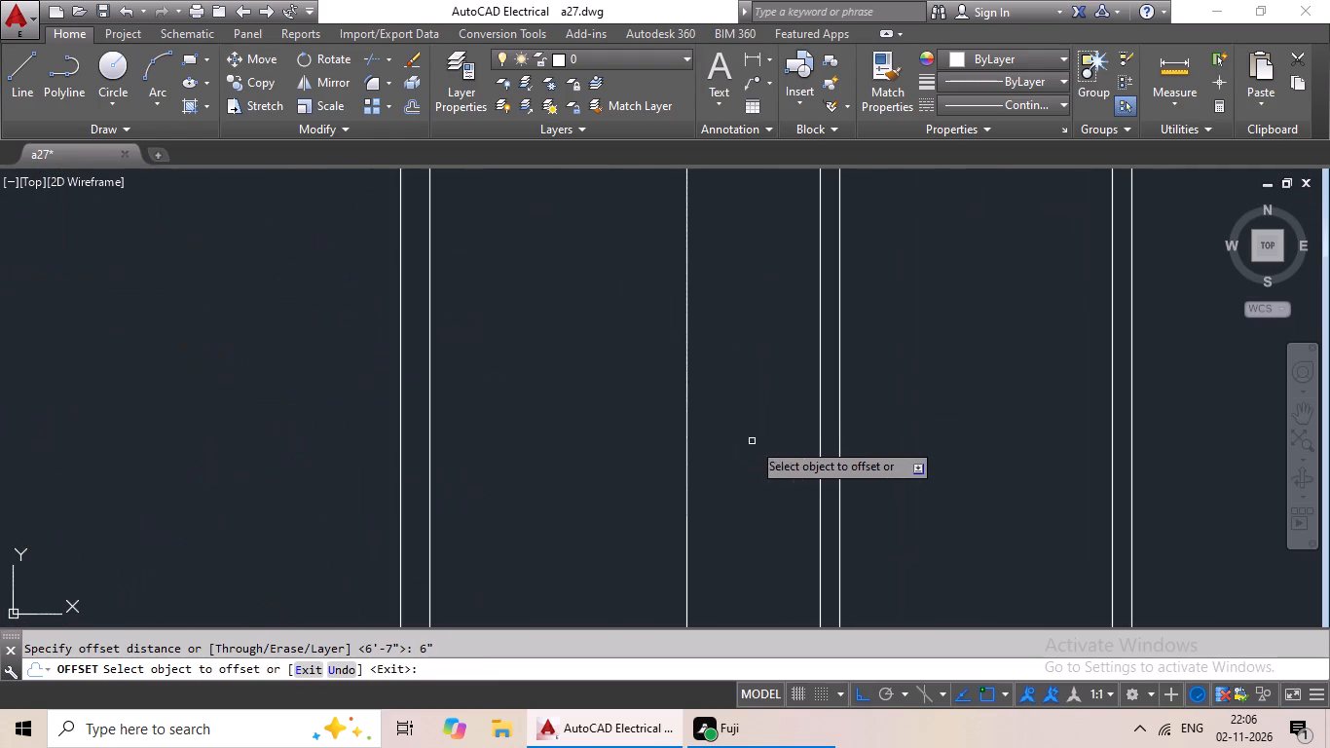
{"action": "left_click", "coordinate": [687, 482]}
{"action": "left_click", "coordinate": [730, 472]}
{"action": "scroll", "coordinate": [775, 450], "scroll_direction": "down", "scroll_amount": 3}
{"action": "middle_click_drag", "start_coordinate": [775, 450], "coordinate": [755, 518]}
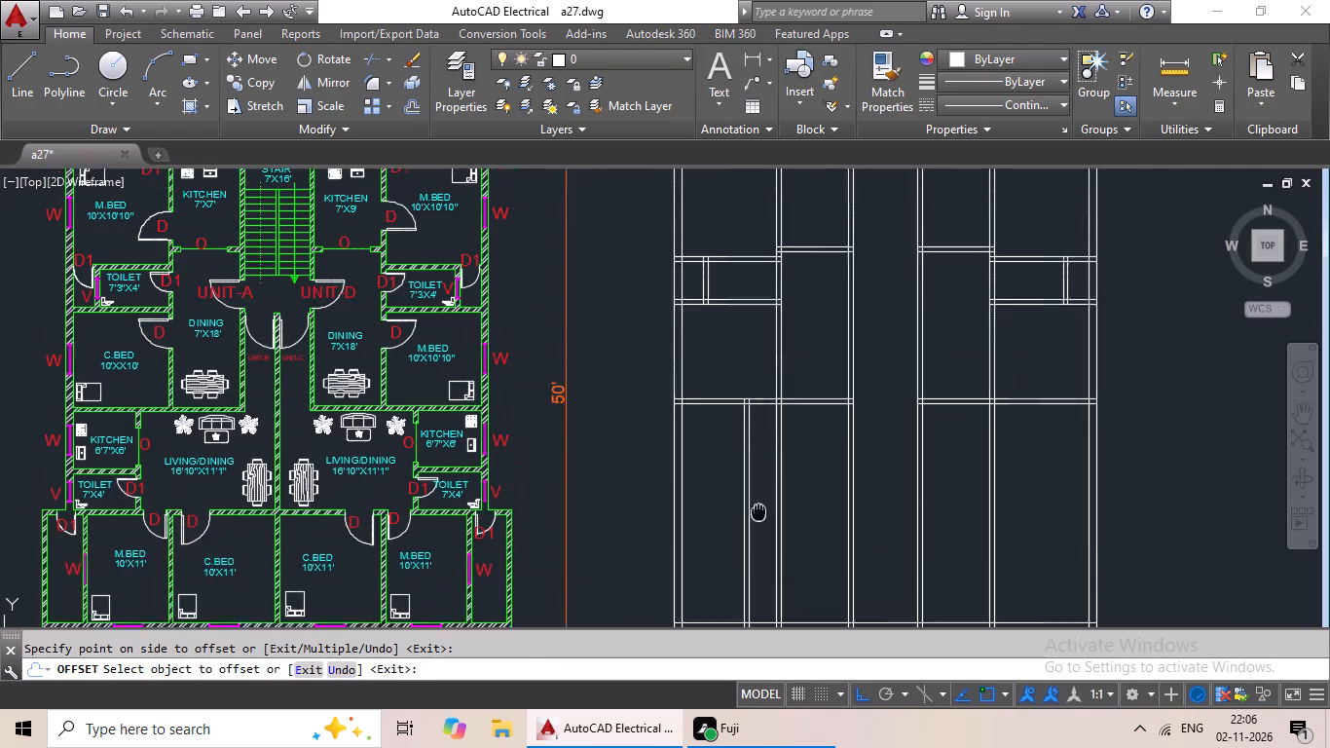
{"action": "middle_click_drag", "start_coordinate": [755, 518], "coordinate": [754, 519]}
{"action": "scroll", "coordinate": [745, 459], "scroll_direction": "up", "scroll_amount": 1}
{"action": "middle_click_drag", "start_coordinate": [723, 464], "coordinate": [720, 515]}
{"action": "middle_click_drag", "start_coordinate": [683, 509], "coordinate": [904, 432]}
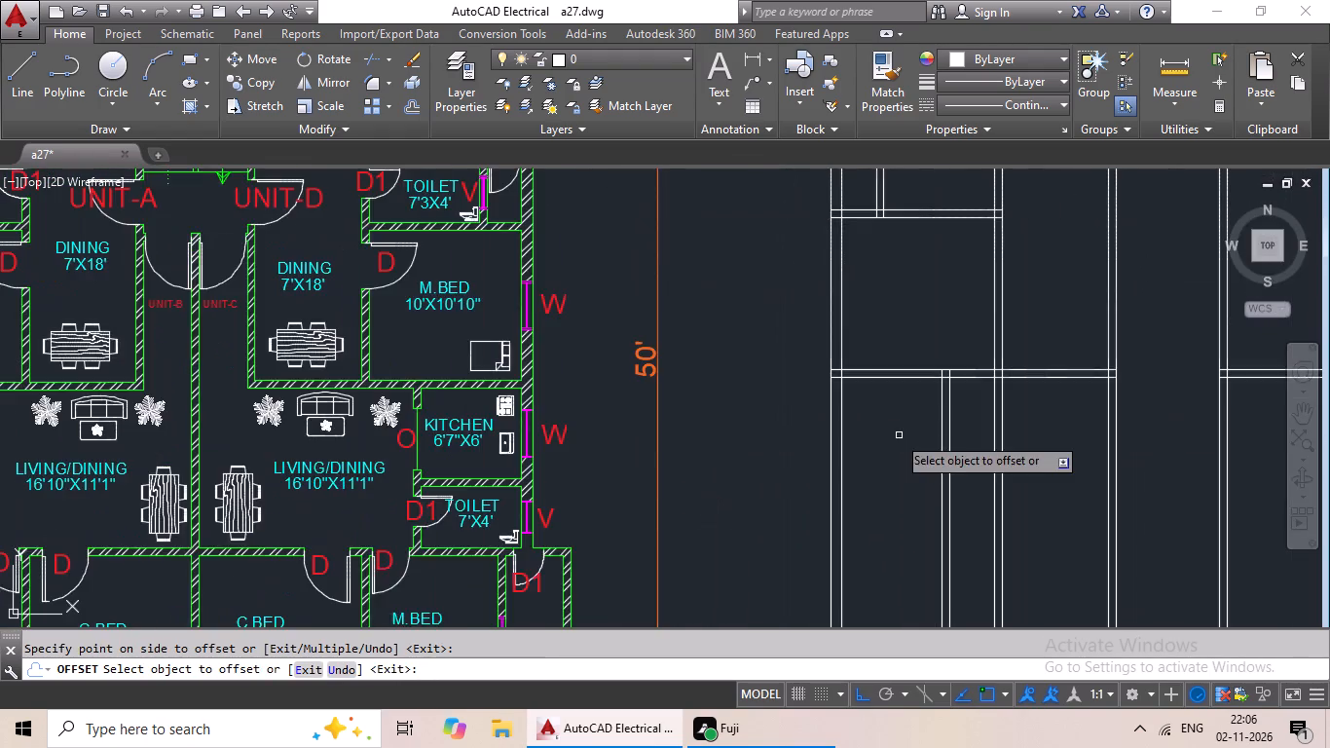
{"action": "scroll", "coordinate": [895, 436], "scroll_direction": "down", "scroll_amount": 1}
{"action": "middle_click_drag", "start_coordinate": [895, 436], "coordinate": [908, 434]}
{"action": "key", "text": "Escape"}
{"action": "key", "text": "Escape"}
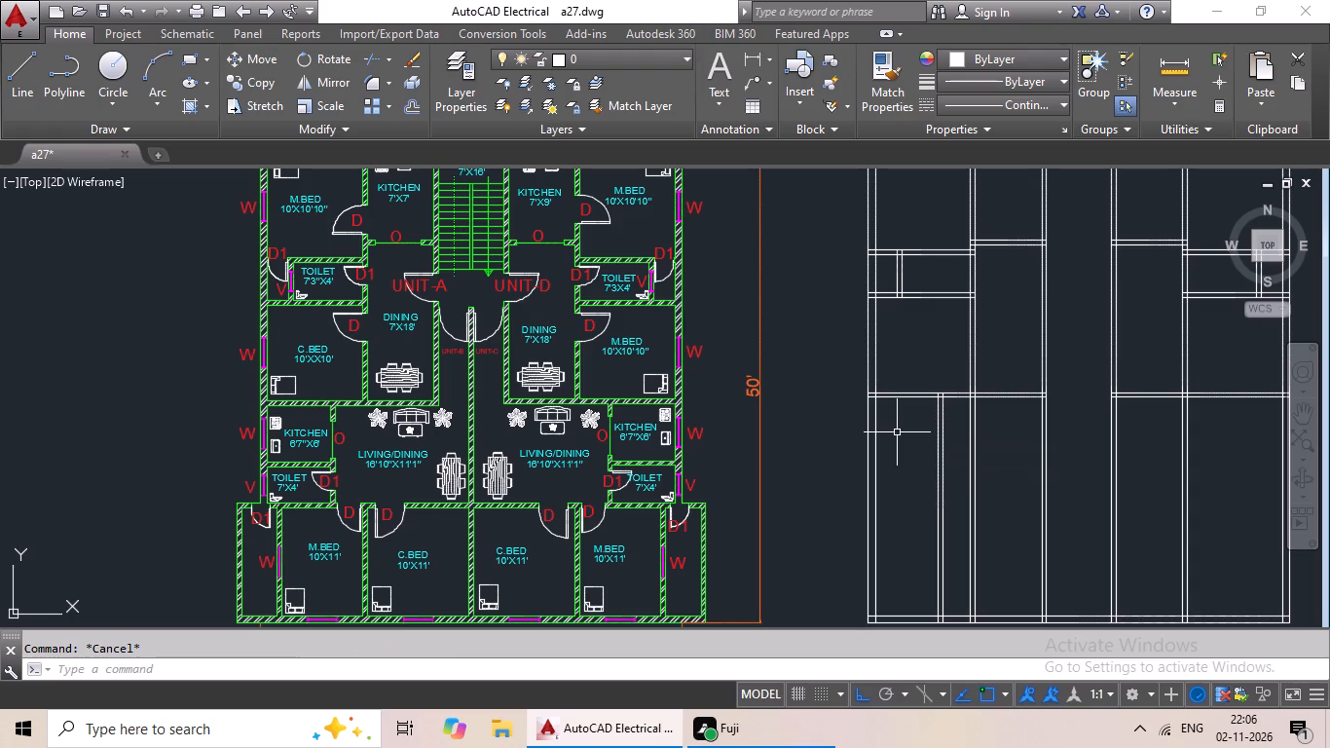
Offset the lower line of the leftmost bedroom's bottom wall 6' downward to set the kitchen depth.
{"action": "key", "text": "o"}
{"action": "key", "text": "Return"}
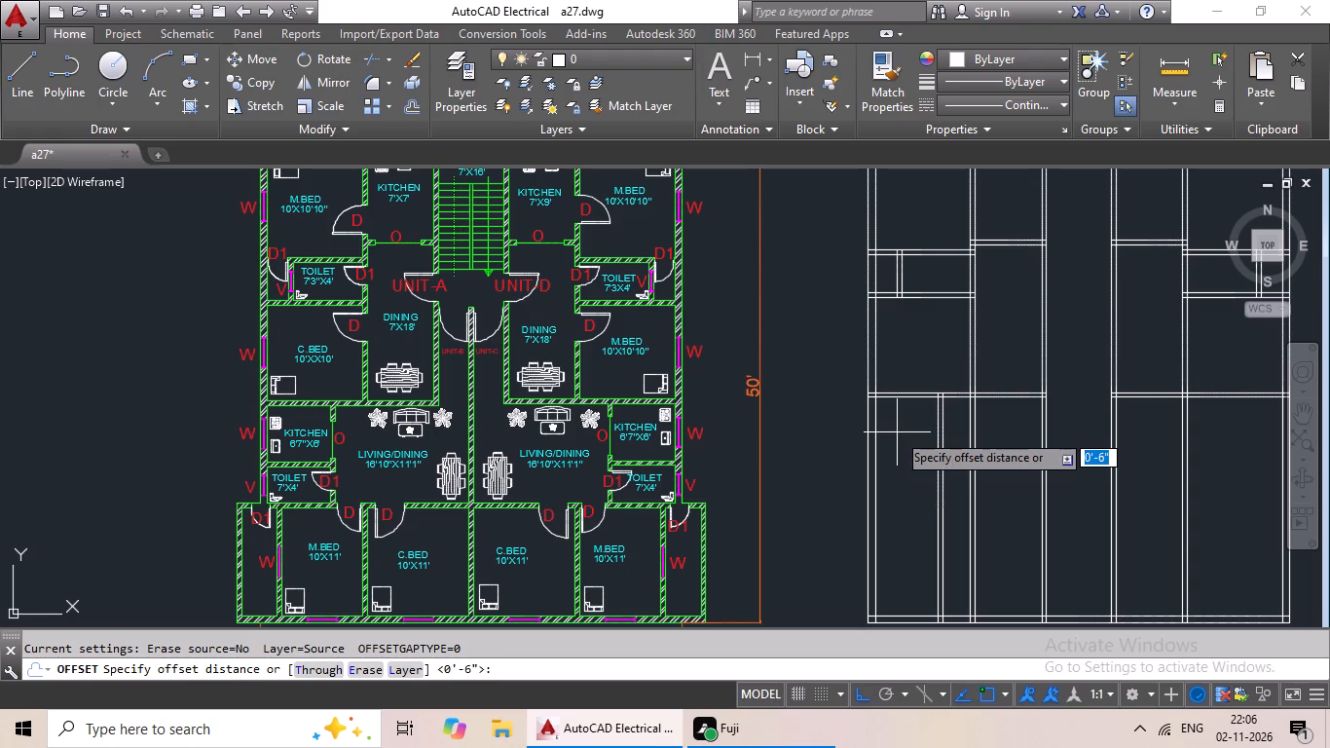
{"action": "key", "text": "6"}
{"action": "key", "text": "apostrophe"}
{"action": "key", "text": "Return"}
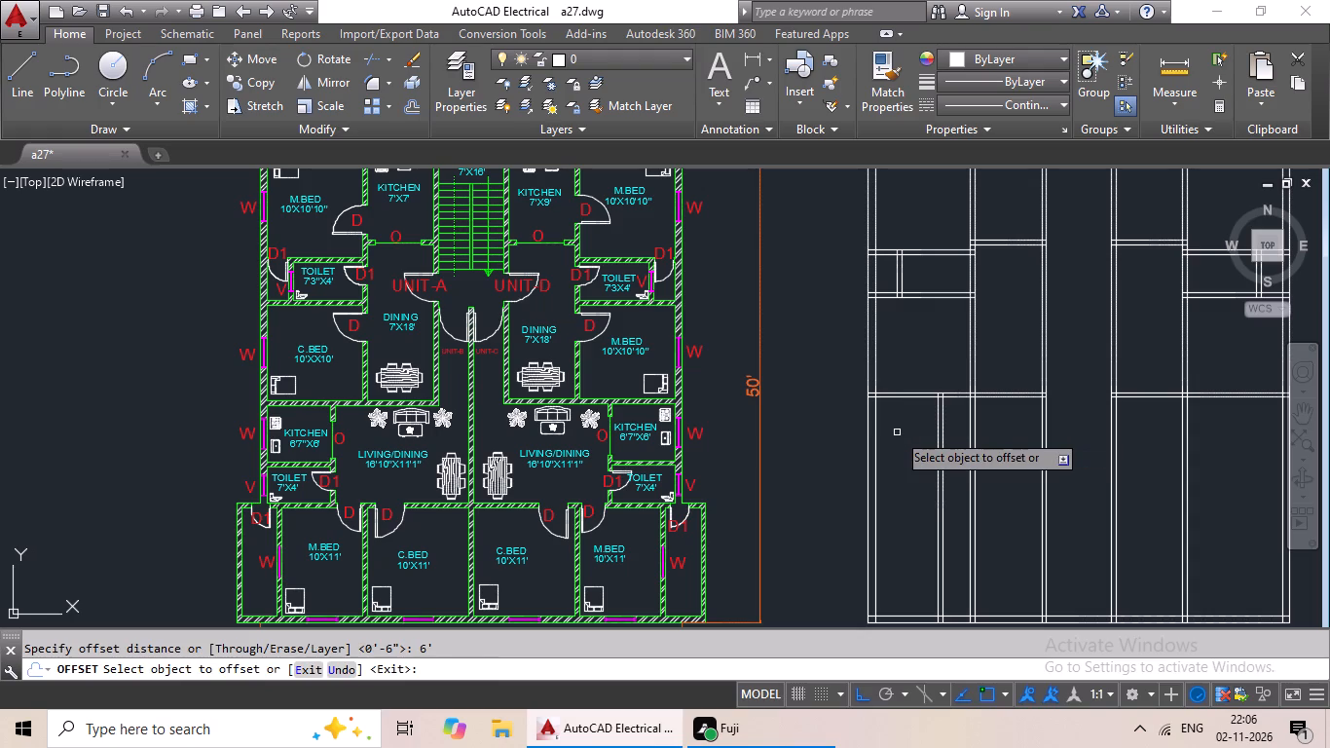
{"action": "left_click", "coordinate": [918, 396]}
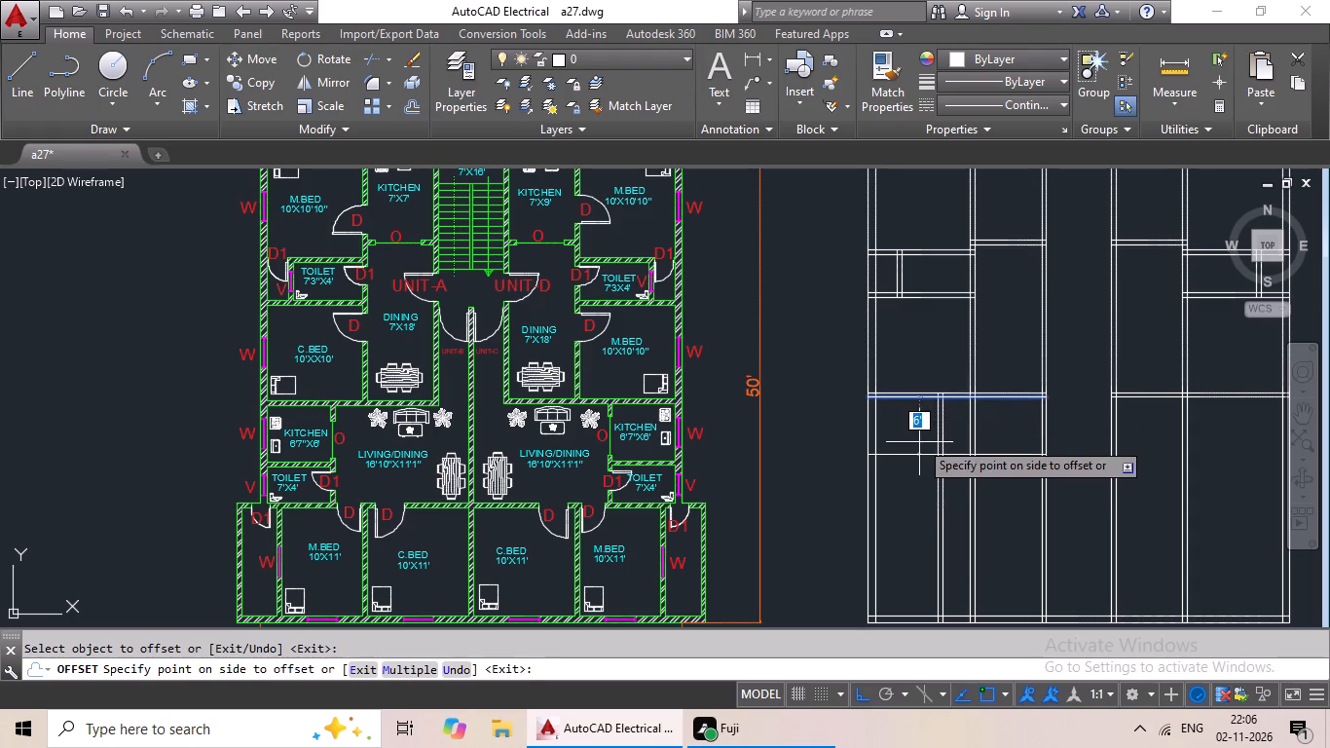
{"action": "left_click", "coordinate": [919, 448]}
{"action": "key", "text": "Escape"}
{"action": "key", "text": "Escape"}
{"action": "key", "text": "Escape"}
Offset the new horizontal kitchen line 6" downward to form the wall between kitchen and toilet.
{"action": "key", "text": "o"}
{"action": "key", "text": "Return"}
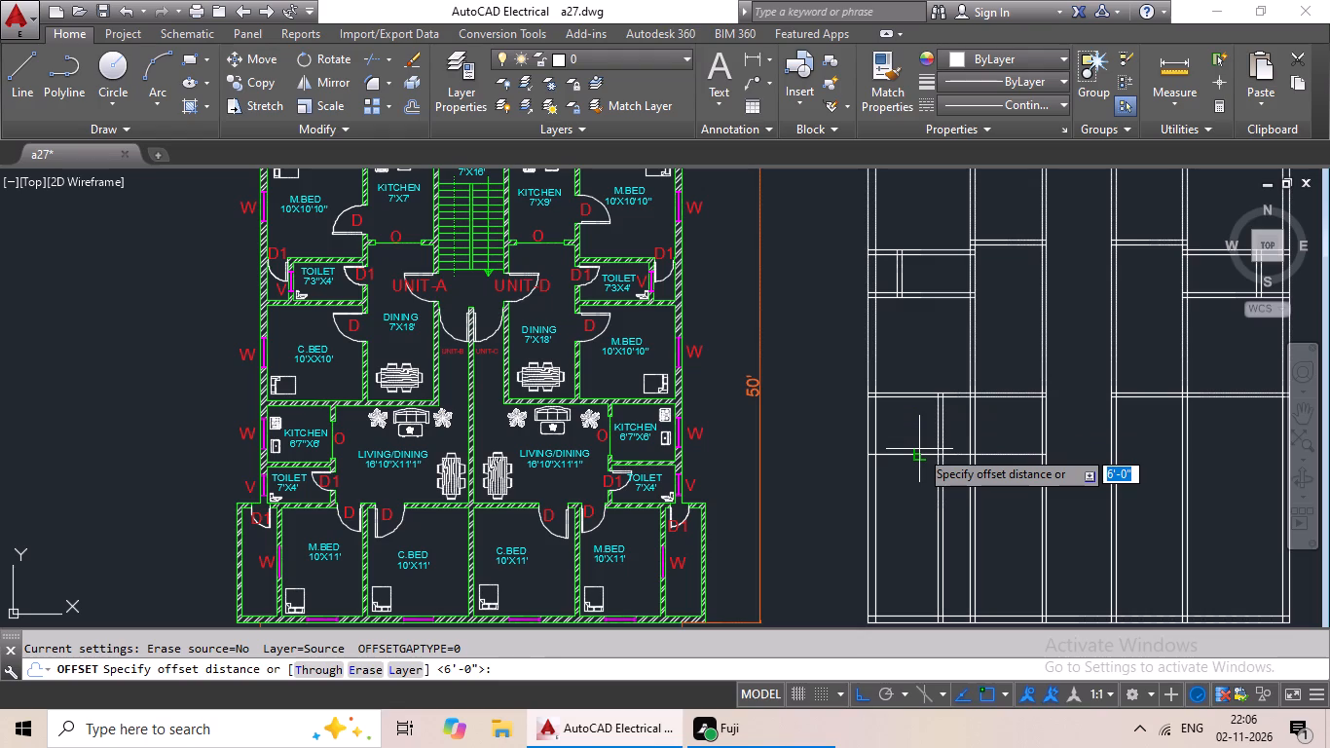
{"action": "key", "text": "6"}
{"action": "key", "text": "shift+quotedbl"}
{"action": "key", "text": "Return"}
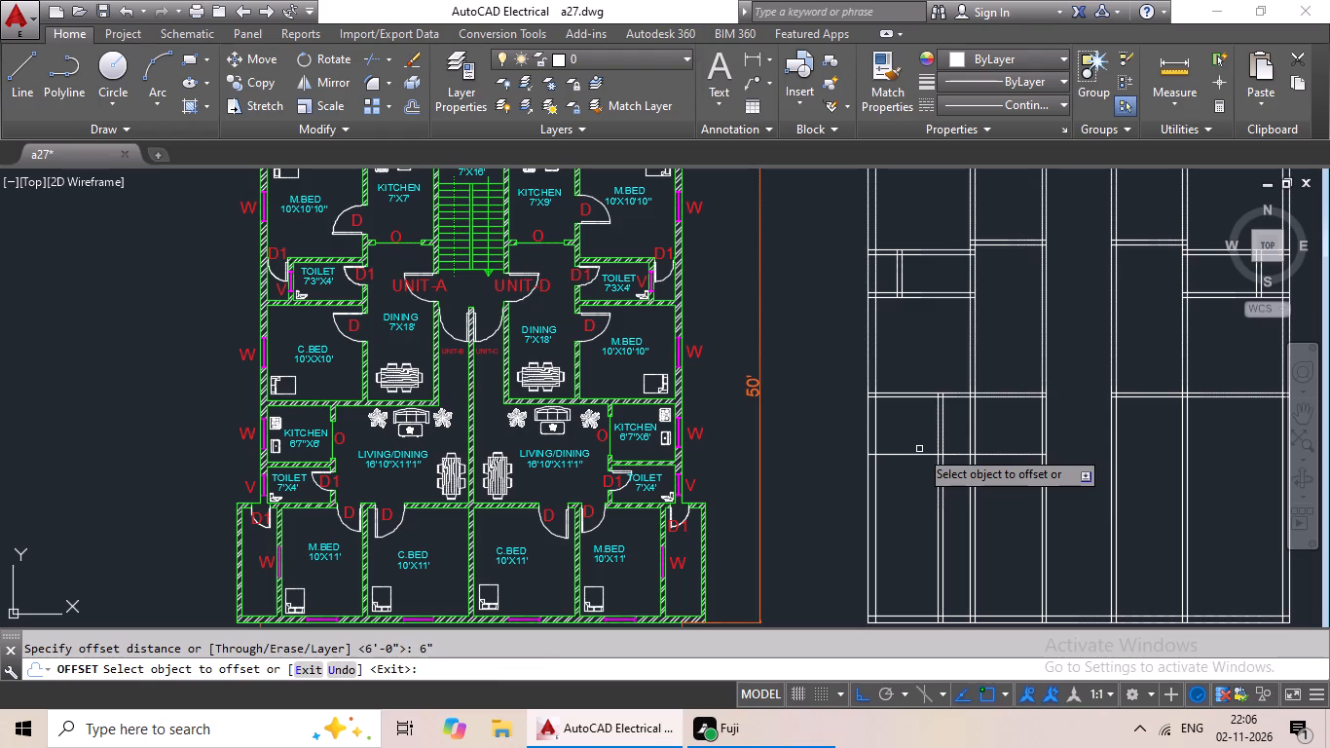
{"action": "left_click", "coordinate": [917, 456]}
{"action": "left_click", "coordinate": [914, 501]}
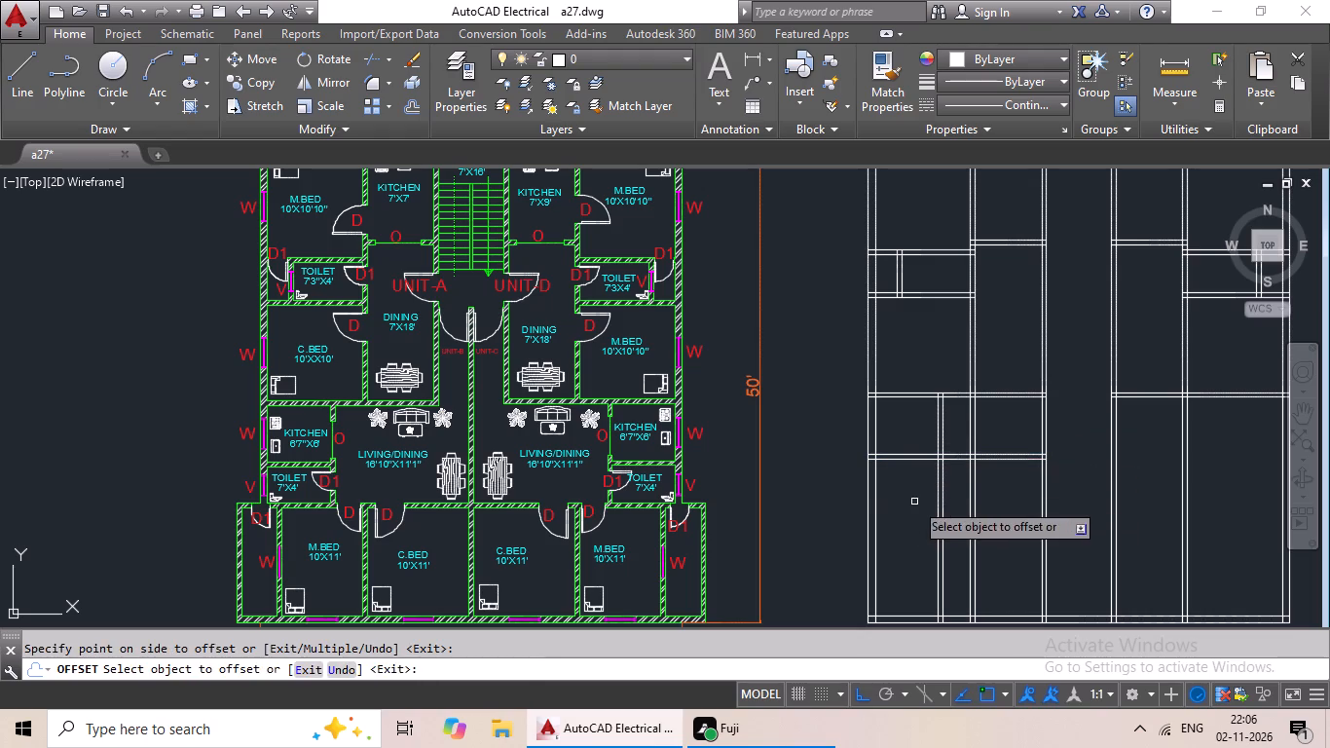
{"action": "key", "text": "Escape"}
{"action": "key", "text": "Escape"}
{"action": "key", "text": "Escape"}
Trim both kitchen-toilet wall lines where they run past the kitchen's vertical wall across the living area.
{"action": "type", "text": "tr"}
{"action": "key", "text": "space"}
{"action": "key", "text": "space"}
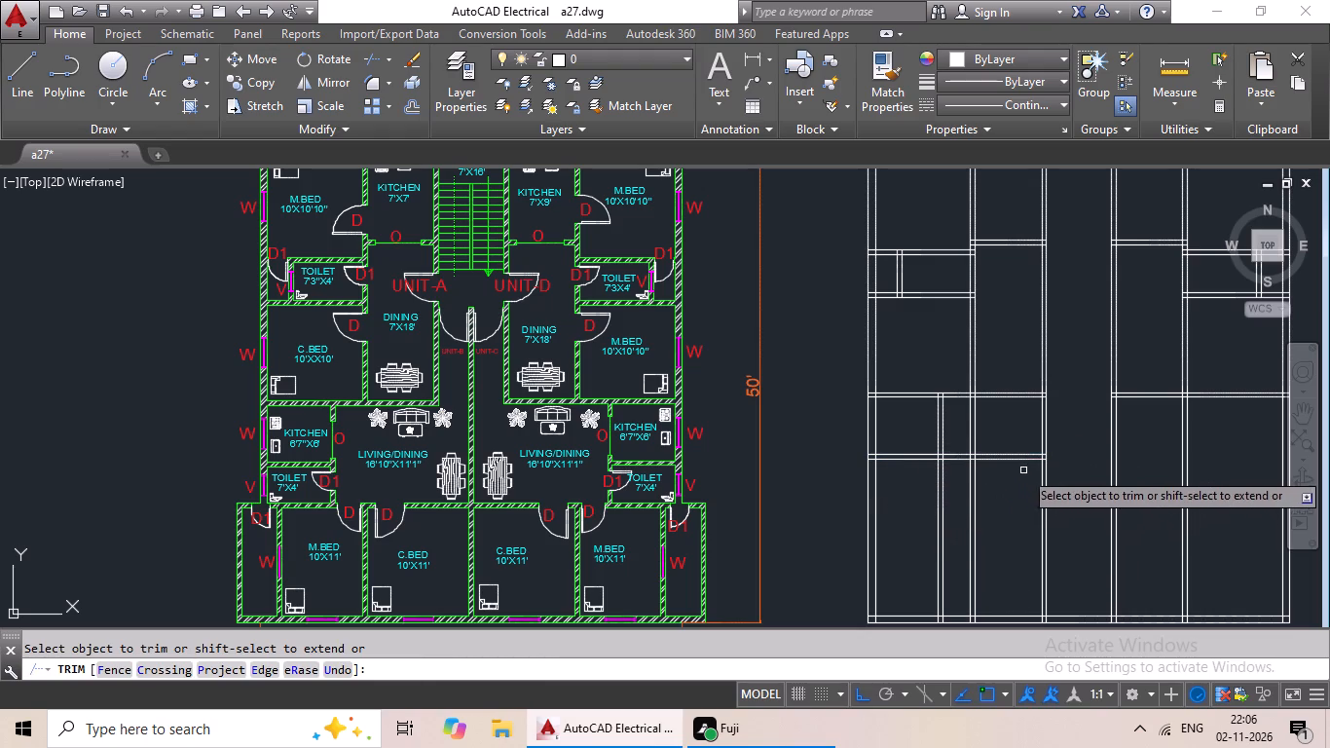
{"action": "scroll", "coordinate": [1025, 475], "scroll_direction": "up", "scroll_amount": 2}
{"action": "middle_click_drag", "start_coordinate": [1029, 473], "coordinate": [987, 530]}
{"action": "scroll", "coordinate": [987, 530], "scroll_direction": "down", "scroll_amount": 2}
{"action": "middle_click_drag", "start_coordinate": [995, 522], "coordinate": [995, 520]}
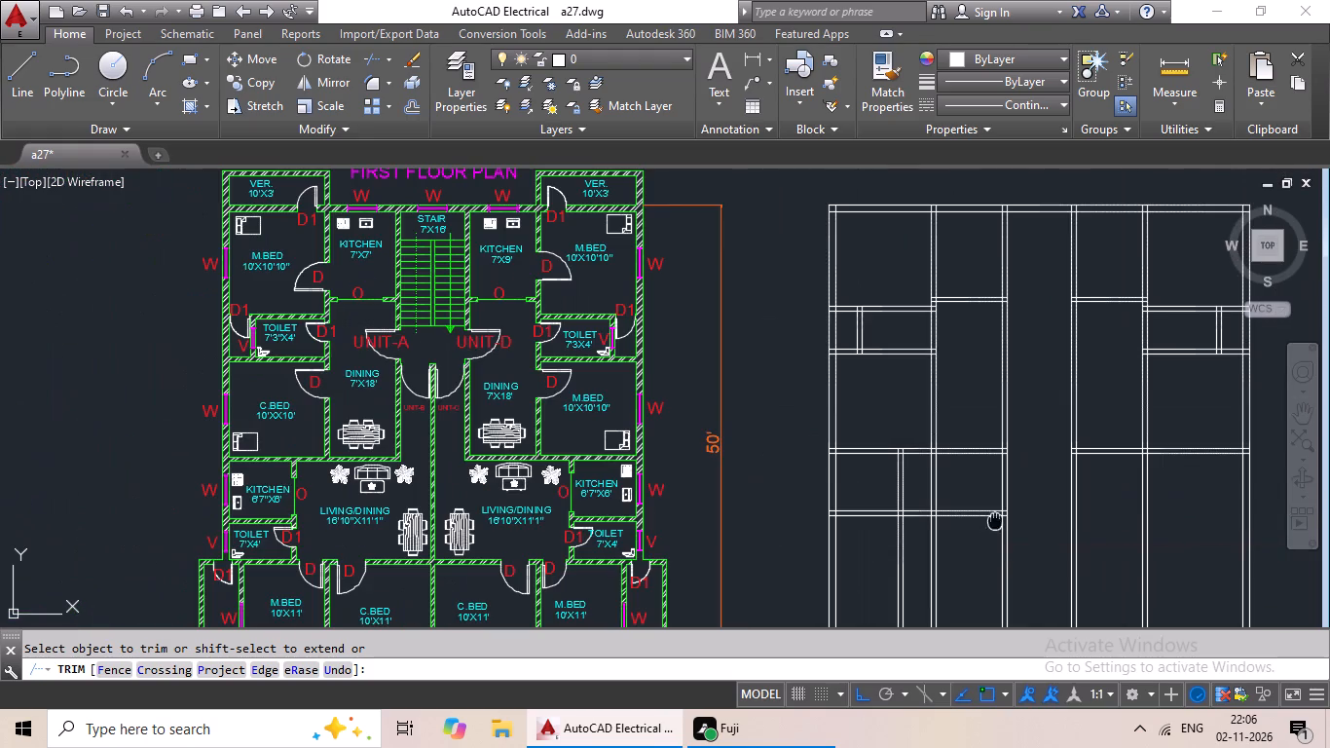
{"action": "middle_click_drag", "start_coordinate": [995, 520], "coordinate": [874, 477]}
{"action": "scroll", "coordinate": [881, 473], "scroll_direction": "up", "scroll_amount": 2}
{"action": "left_click_drag", "start_coordinate": [819, 400], "coordinate": [771, 535]}
{"action": "left_click", "coordinate": [772, 532]}
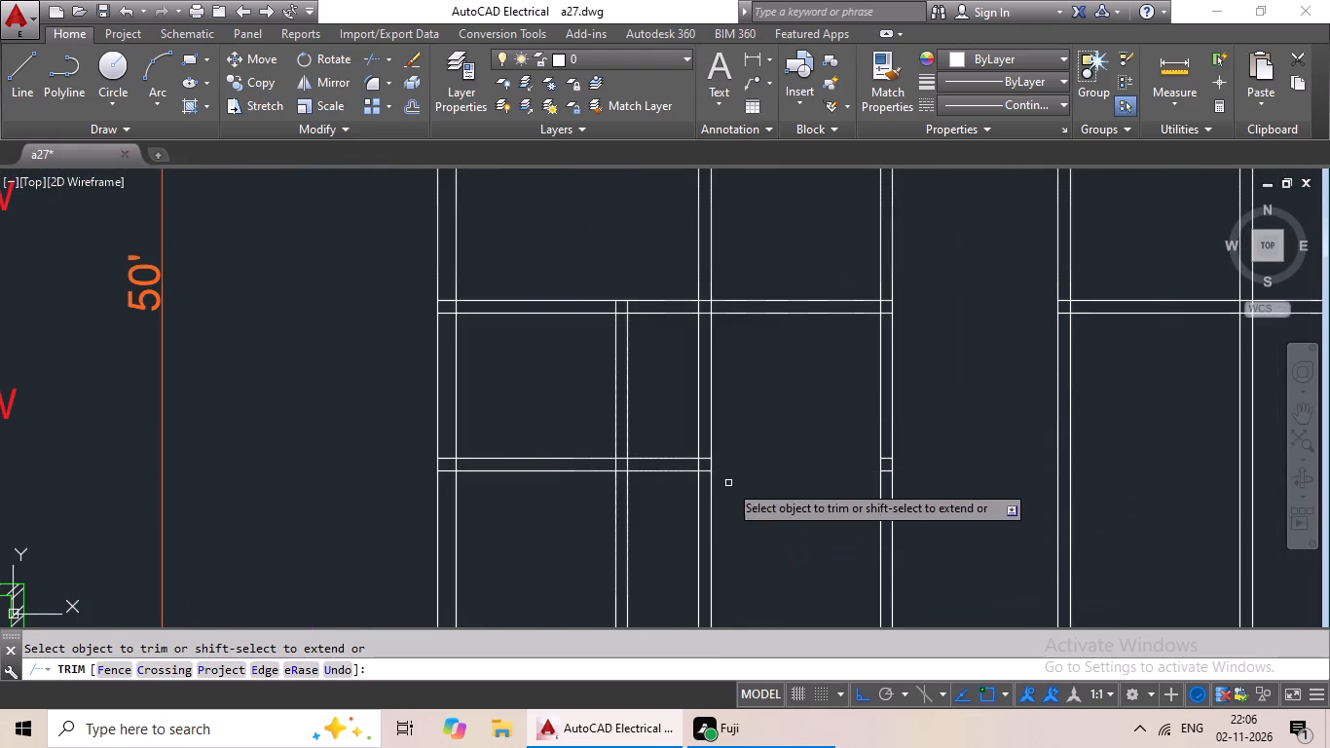
{"action": "scroll", "coordinate": [669, 474], "scroll_direction": "up", "scroll_amount": 1}
{"action": "left_click_drag", "start_coordinate": [645, 380], "coordinate": [653, 558]}
{"action": "left_click", "coordinate": [656, 554]}
{"action": "key", "text": "Escape"}
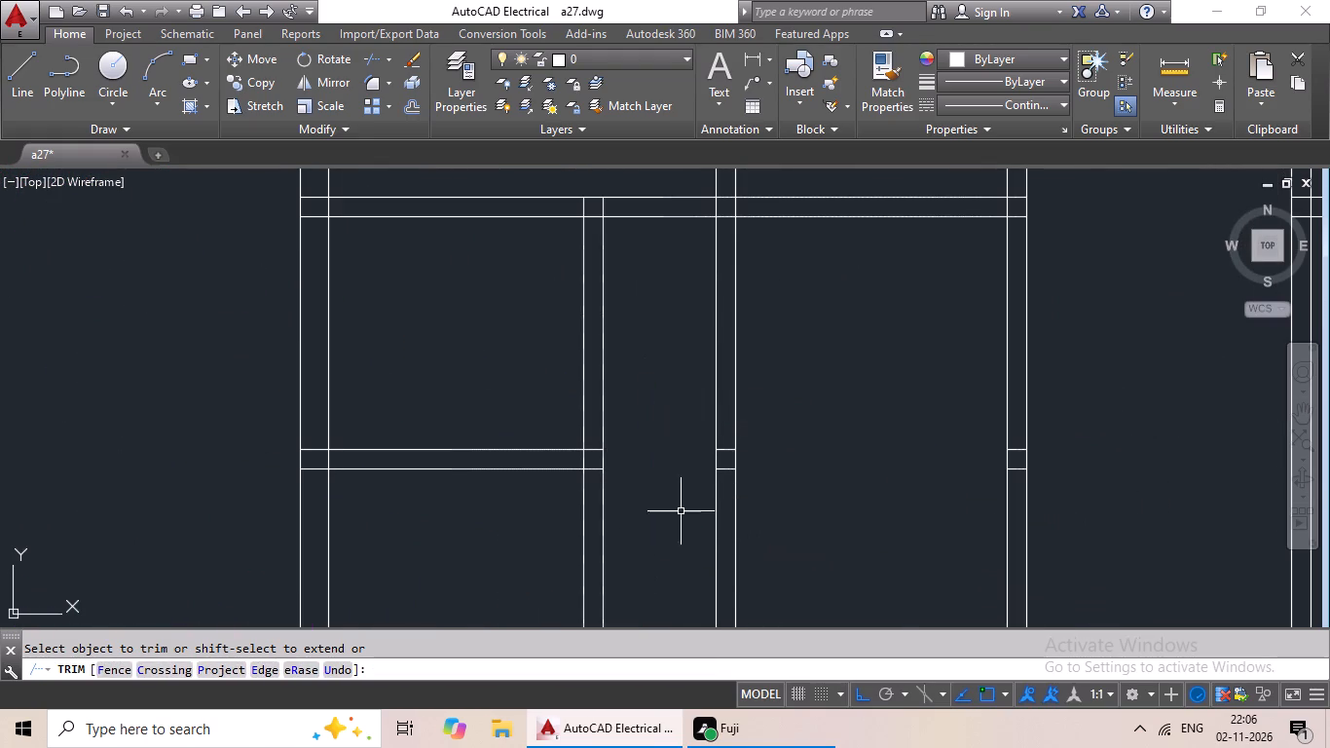
Erase the two short line stubs left inside the vertical wall just beyond the kitchen wall.
{"action": "scroll", "coordinate": [732, 487], "scroll_direction": "up", "scroll_amount": 4}
{"action": "left_click_drag", "start_coordinate": [721, 184], "coordinate": [720, 340]}
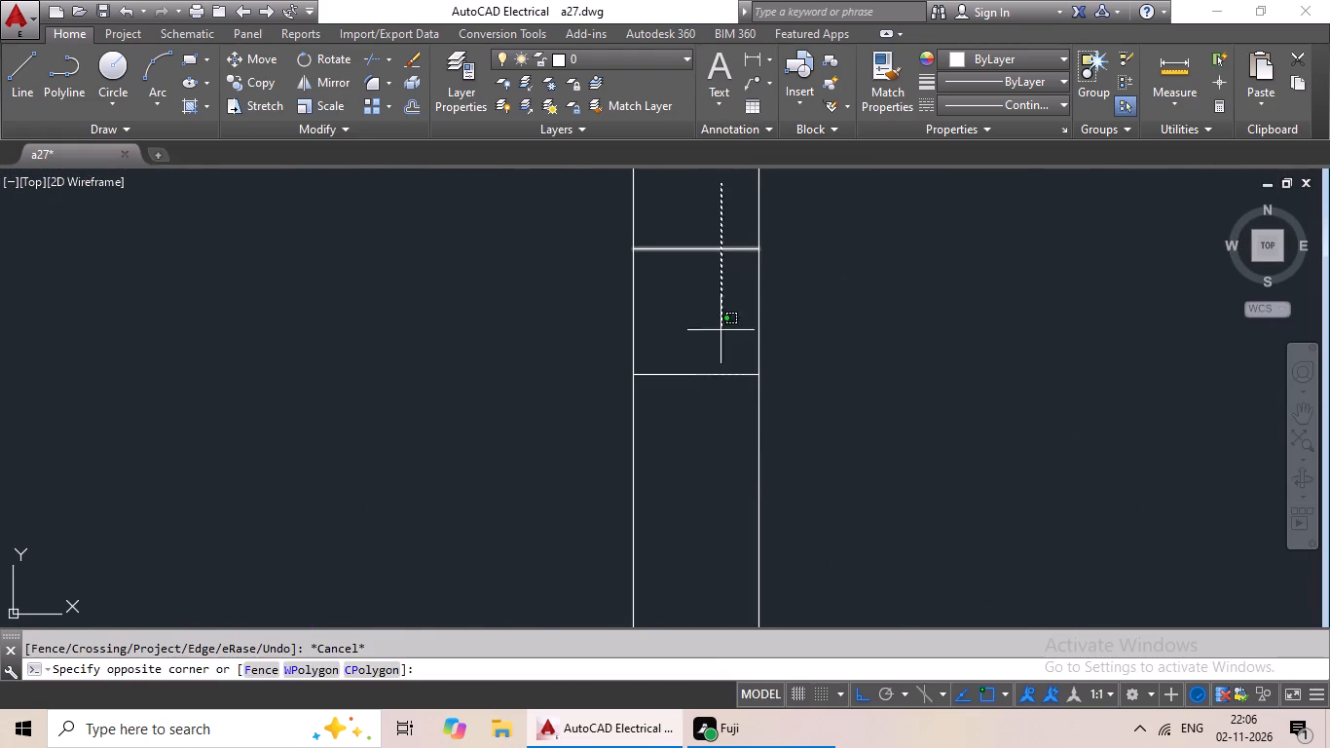
{"action": "left_click_drag", "start_coordinate": [720, 340], "coordinate": [718, 409]}
{"action": "key", "text": "Delete"}
{"action": "scroll", "coordinate": [742, 425], "scroll_direction": "down", "scroll_amount": 4}
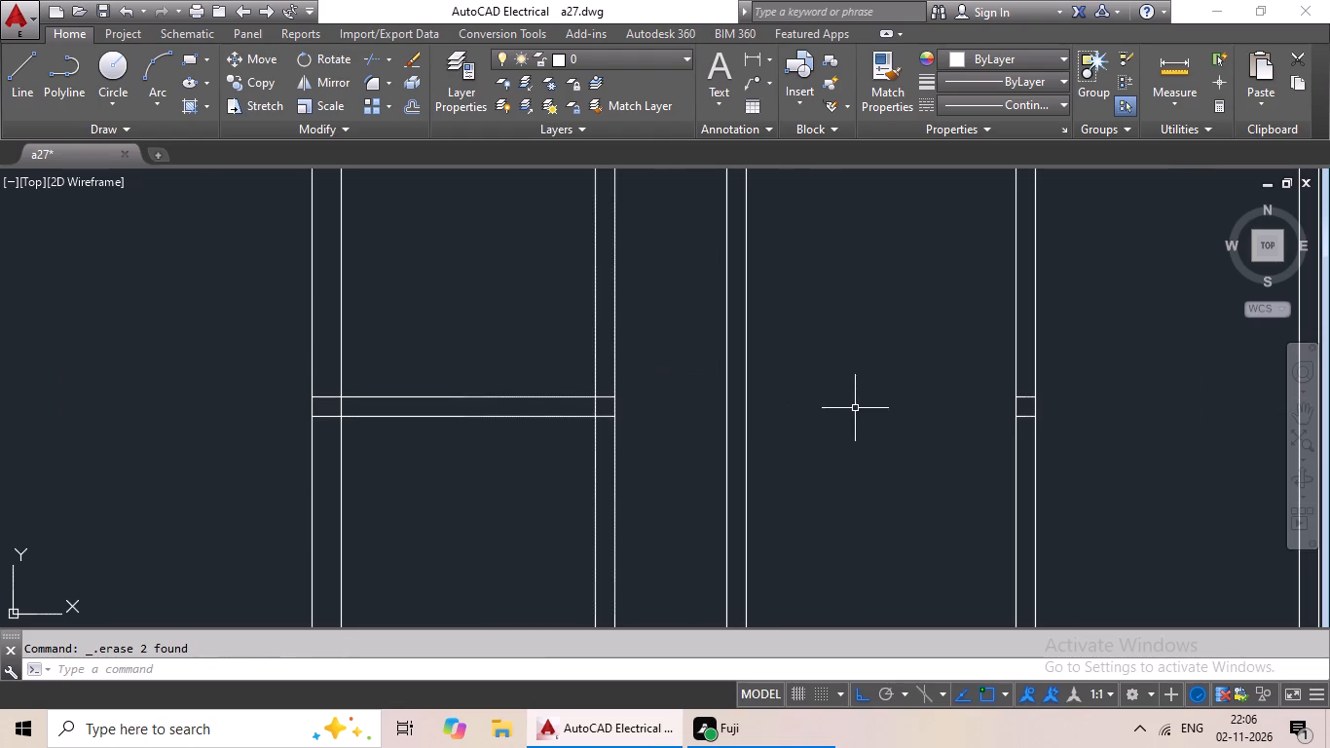
Erase the two remaining line stubs inside the next vertical wall, beside the central bay.
{"action": "middle_click_drag", "start_coordinate": [818, 377], "coordinate": [581, 436]}
{"action": "scroll", "coordinate": [839, 509], "scroll_direction": "up", "scroll_amount": 3}
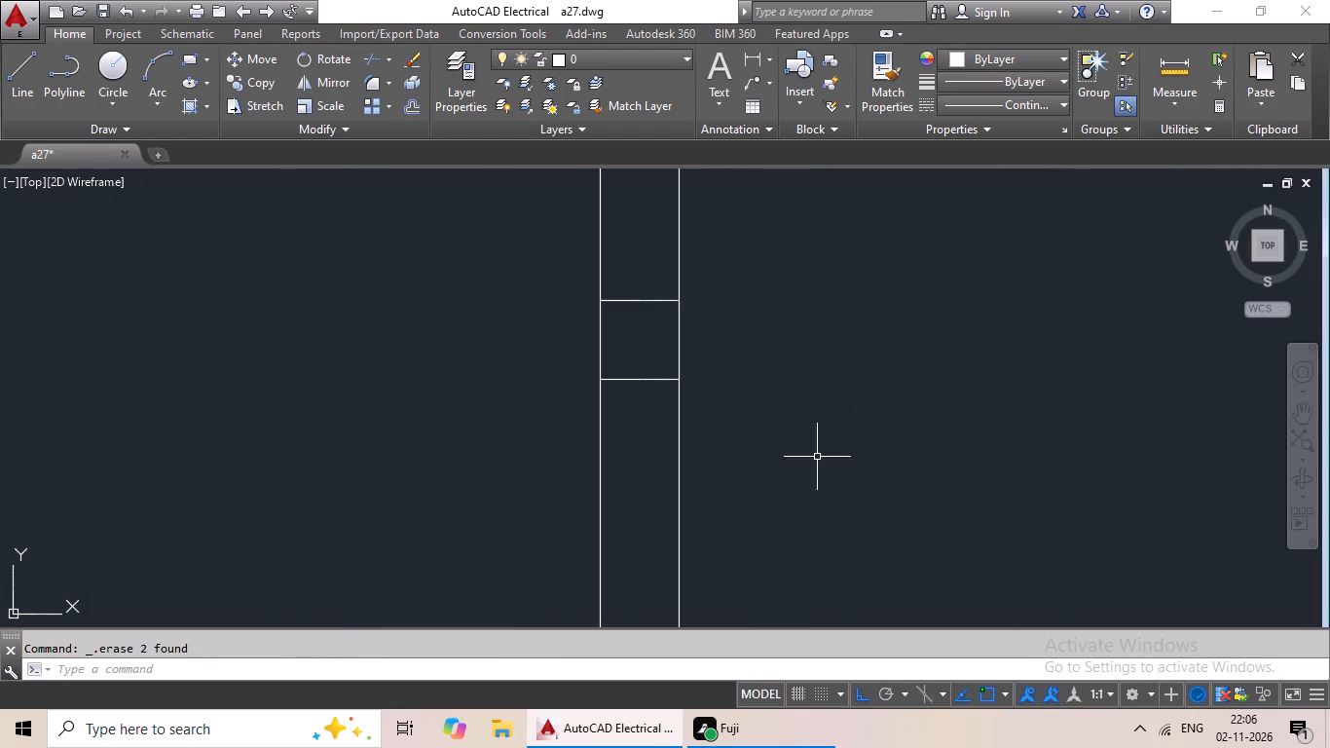
{"action": "left_click_drag", "start_coordinate": [645, 233], "coordinate": [658, 453]}
{"action": "left_click_drag", "start_coordinate": [658, 300], "coordinate": [650, 337]}
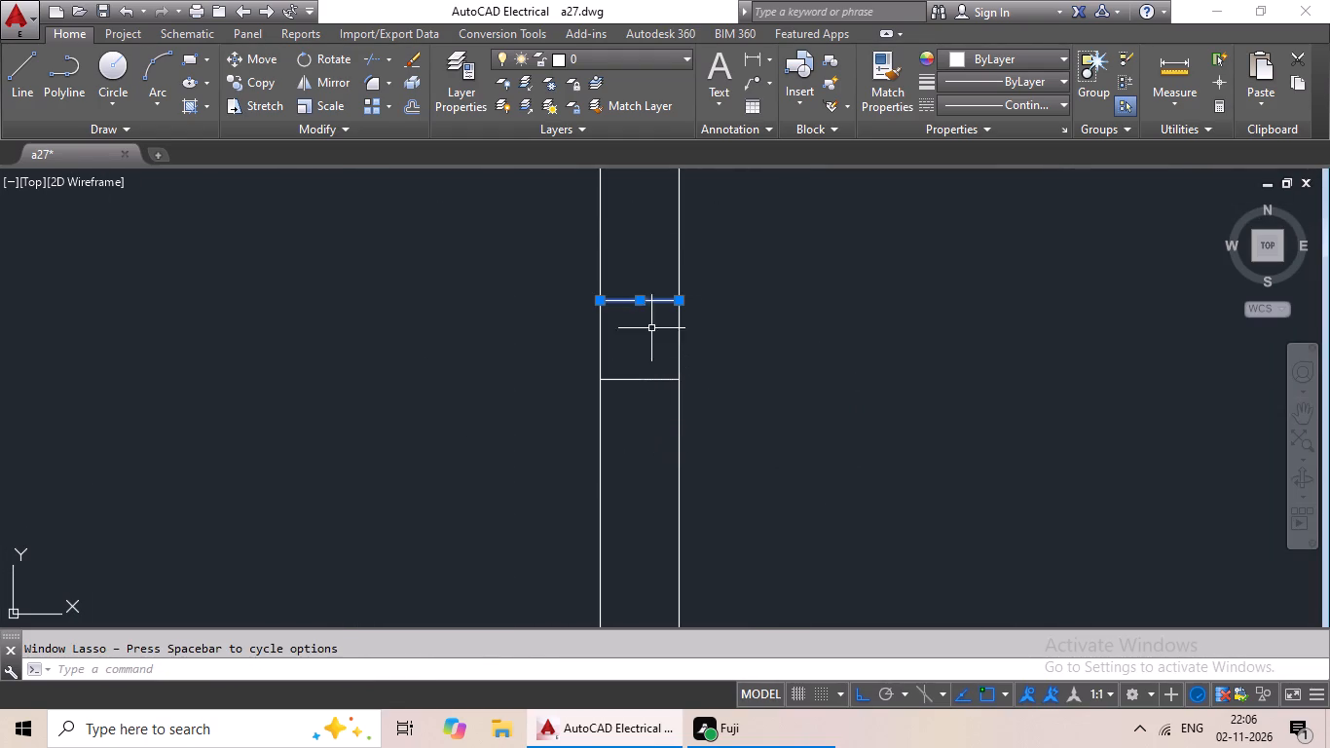
{"action": "left_click_drag", "start_coordinate": [650, 337], "coordinate": [630, 437]}
{"action": "key", "text": "Escape"}
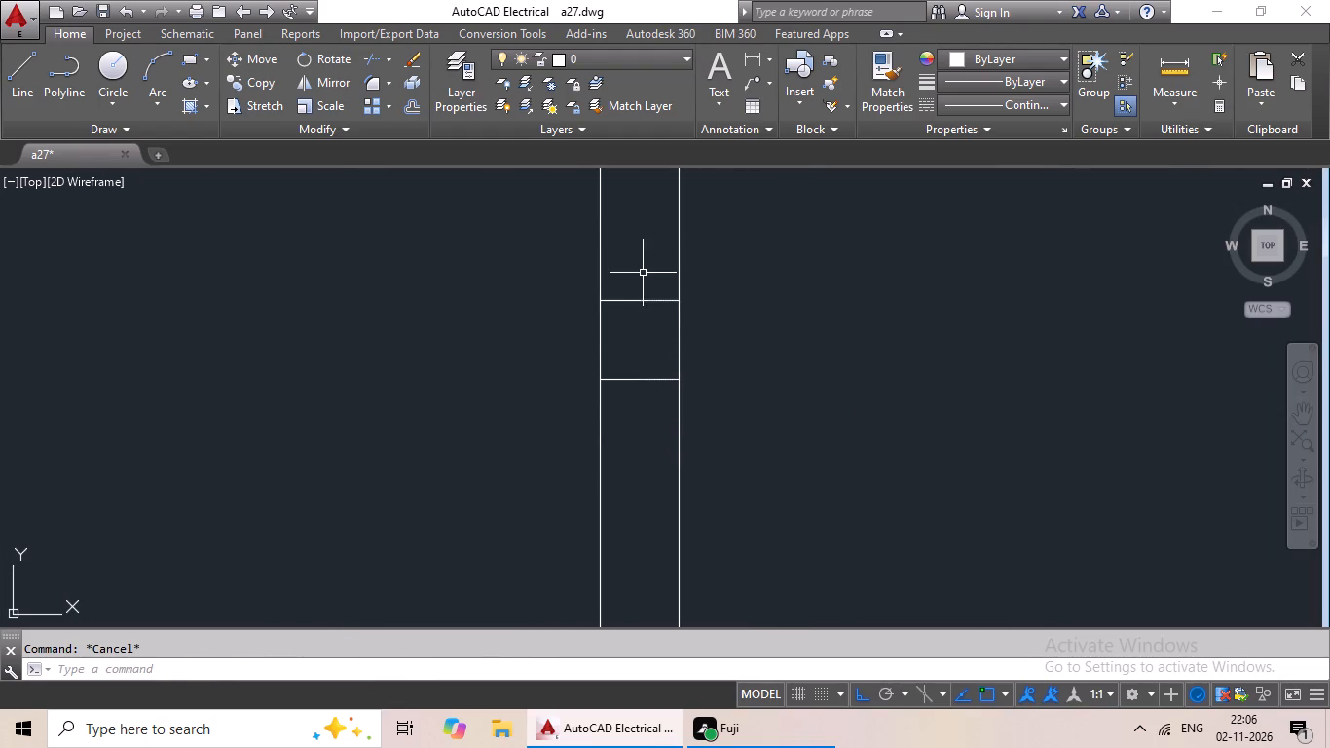
{"action": "left_click_drag", "start_coordinate": [643, 263], "coordinate": [634, 409]}
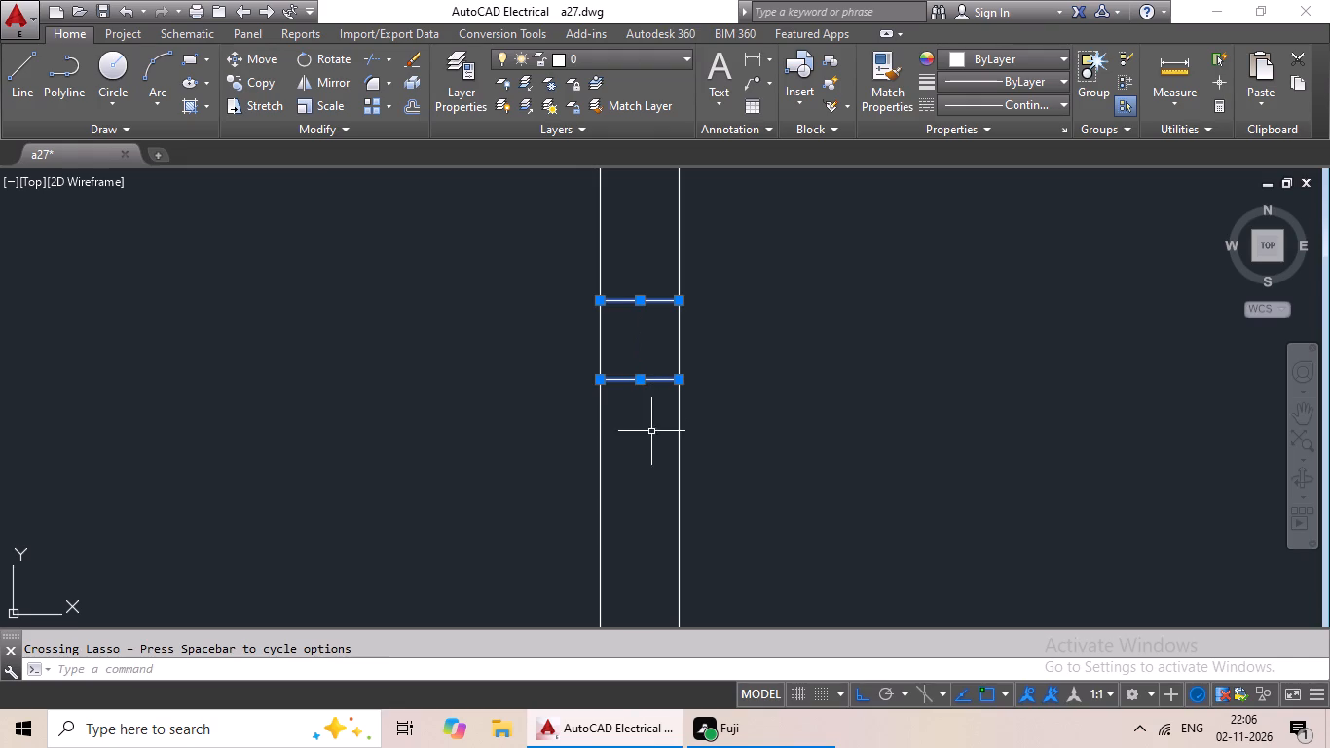
{"action": "key", "text": "Delete"}
{"action": "scroll", "coordinate": [713, 442], "scroll_direction": "down", "scroll_amount": 4}
{"action": "middle_click_drag", "start_coordinate": [616, 454], "coordinate": [754, 426]}
{"action": "scroll", "coordinate": [758, 422], "scroll_direction": "down", "scroll_amount": 2}
{"action": "middle_click_drag", "start_coordinate": [767, 455], "coordinate": [896, 412]}
{"action": "key", "text": "Escape"}
{"action": "scroll", "coordinate": [807, 397], "scroll_direction": "up", "scroll_amount": 2}
{"action": "scroll", "coordinate": [807, 398], "scroll_direction": "down", "scroll_amount": 2}
{"action": "middle_click_drag", "start_coordinate": [808, 398], "coordinate": [784, 416]}
{"action": "key", "text": "Escape"}
{"action": "key", "text": "Escape"}
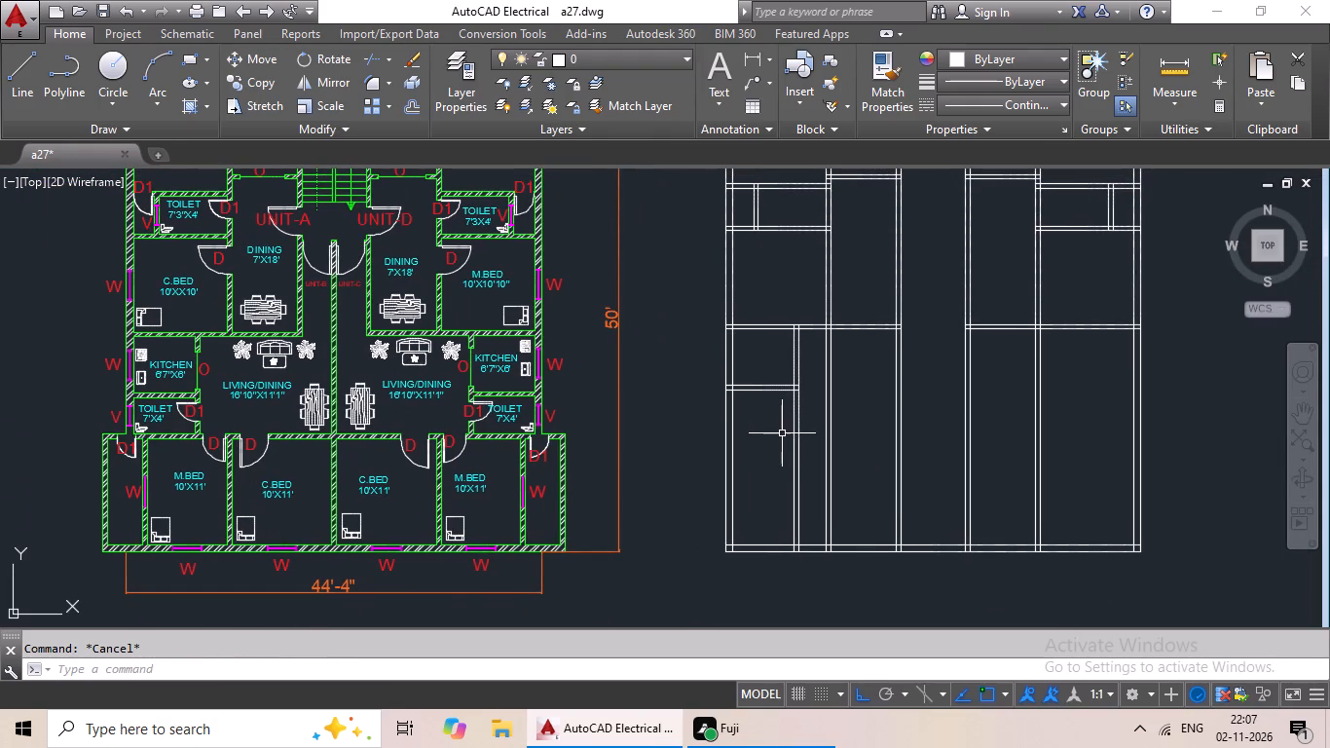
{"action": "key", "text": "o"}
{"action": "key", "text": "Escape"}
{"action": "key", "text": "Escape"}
Offset the lower line of the kitchen-toilet wall 4' downward to set the toilet depth in the leftmost bay.
{"action": "key", "text": "o"}
{"action": "key", "text": "Return"}
{"action": "key", "text": "4"}
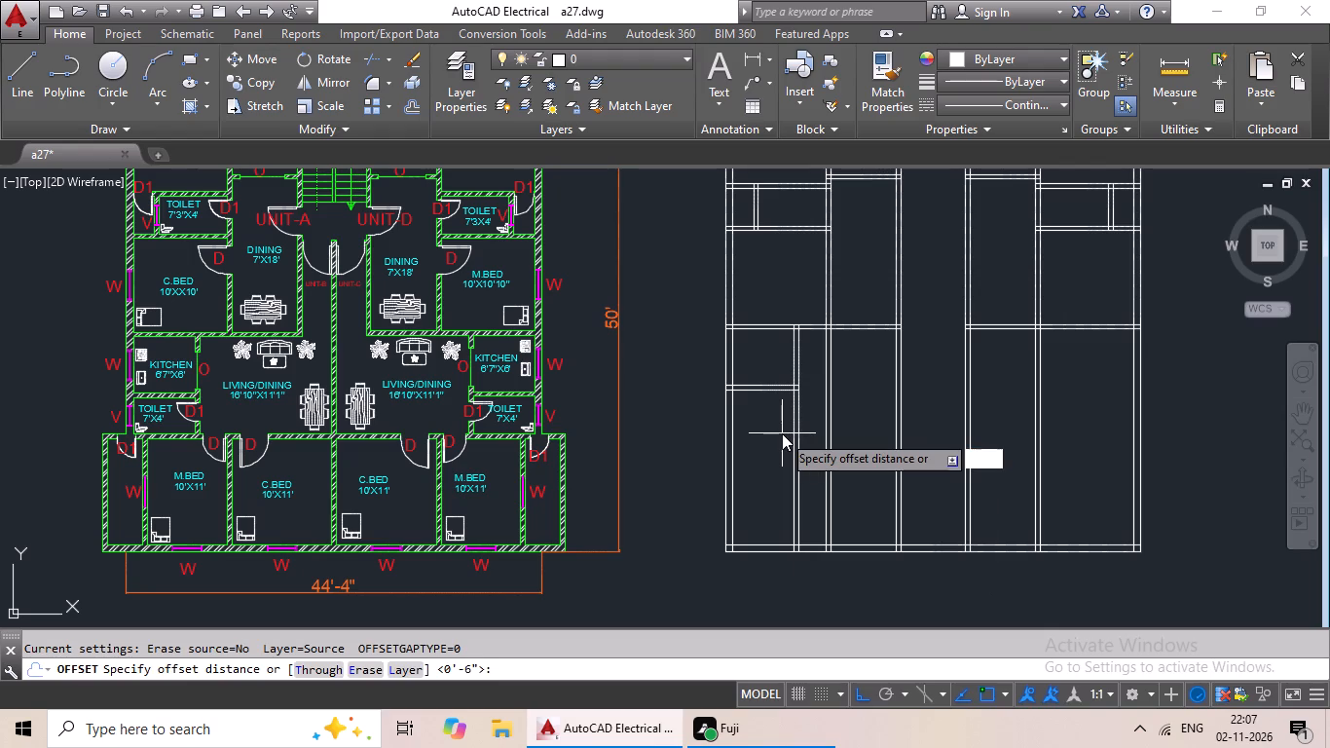
{"action": "key", "text": "apostrophe"}
{"action": "key", "text": "Return"}
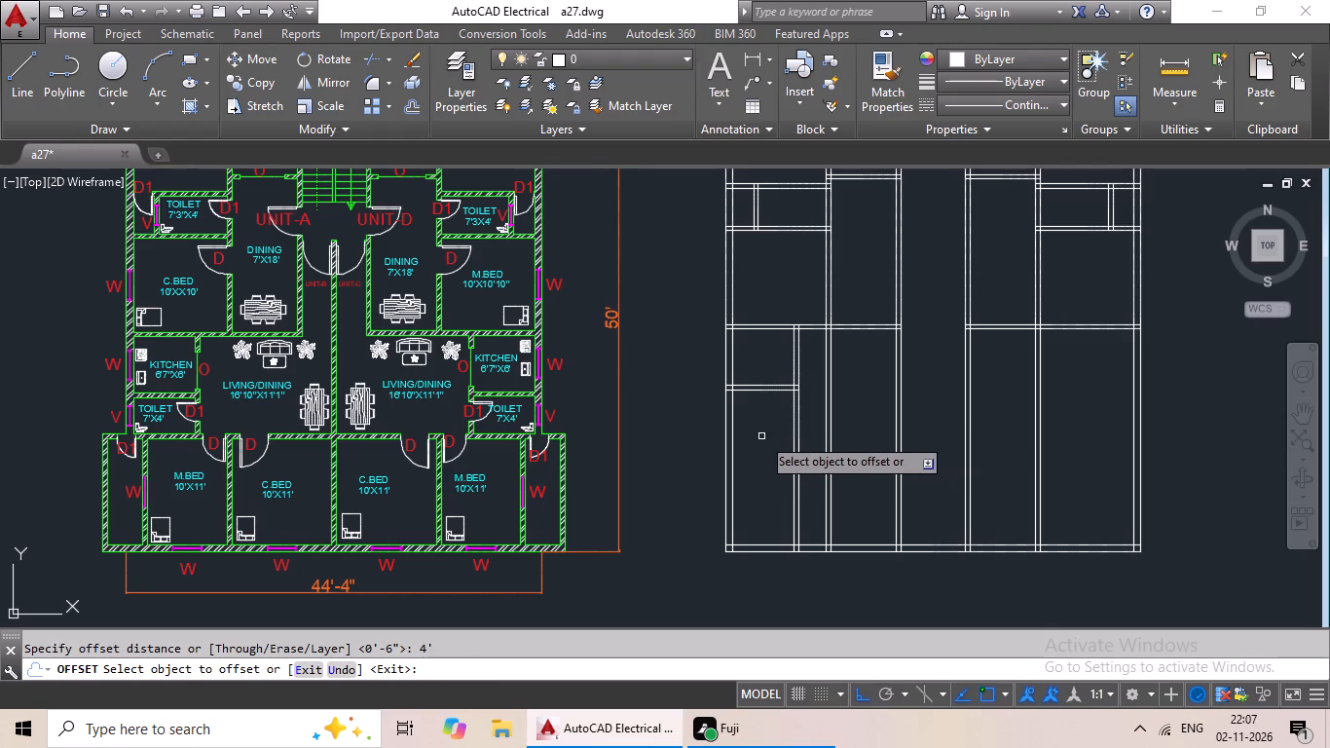
{"action": "left_click_drag", "start_coordinate": [754, 391], "coordinate": [747, 426]}
{"action": "left_click", "coordinate": [746, 444]}
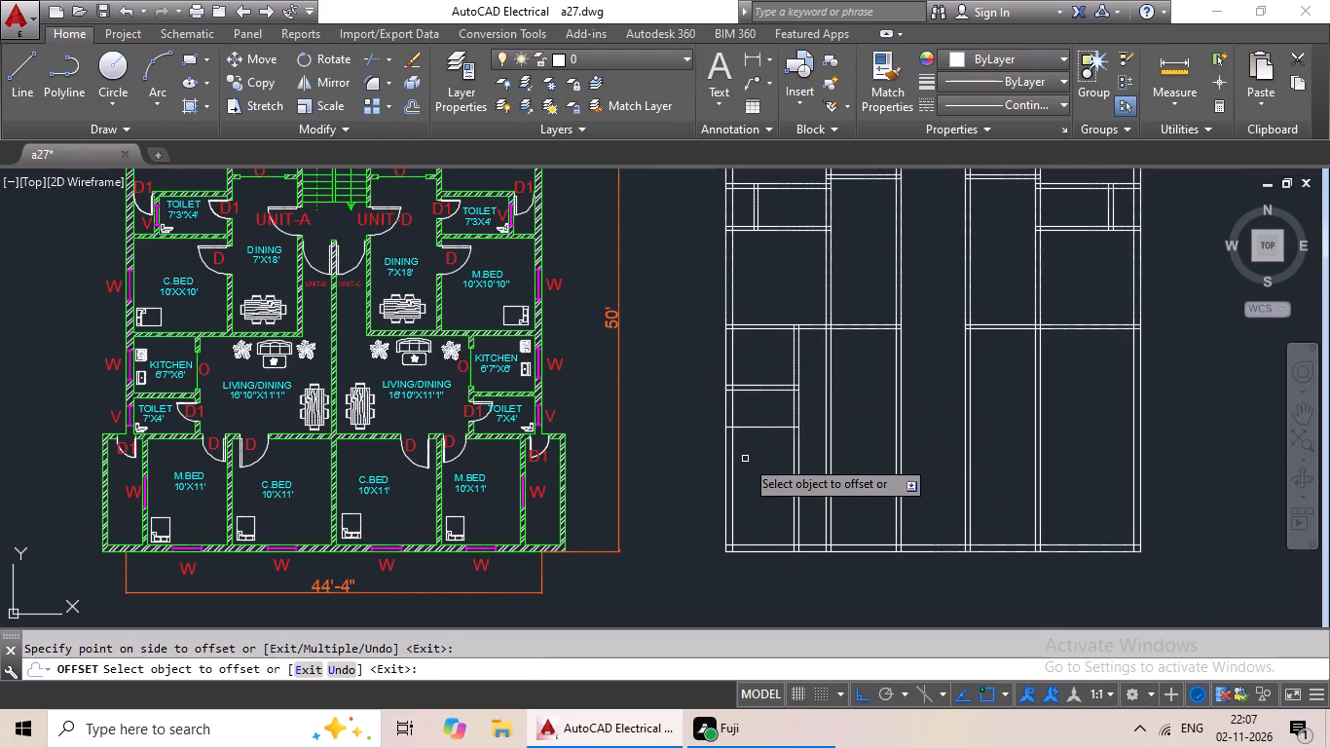
{"action": "key", "text": "Escape"}
{"action": "key", "text": "Escape"}
Offset the new horizontal toilet line 6" downward to give the toilet's lower wall its thickness.
{"action": "key", "text": "o"}
{"action": "key", "text": "Return"}
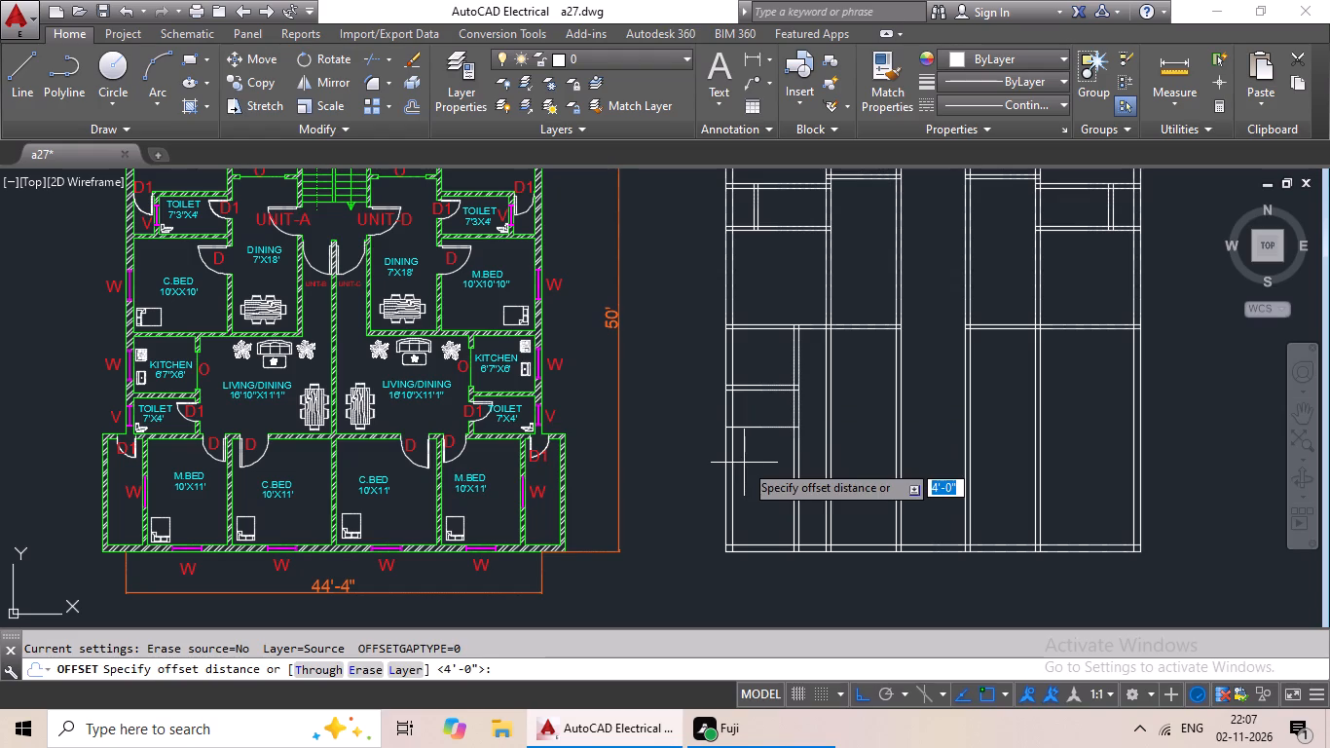
{"action": "key", "text": "6"}
{"action": "key", "text": "shift+quotedbl"}
{"action": "key", "text": "Return"}
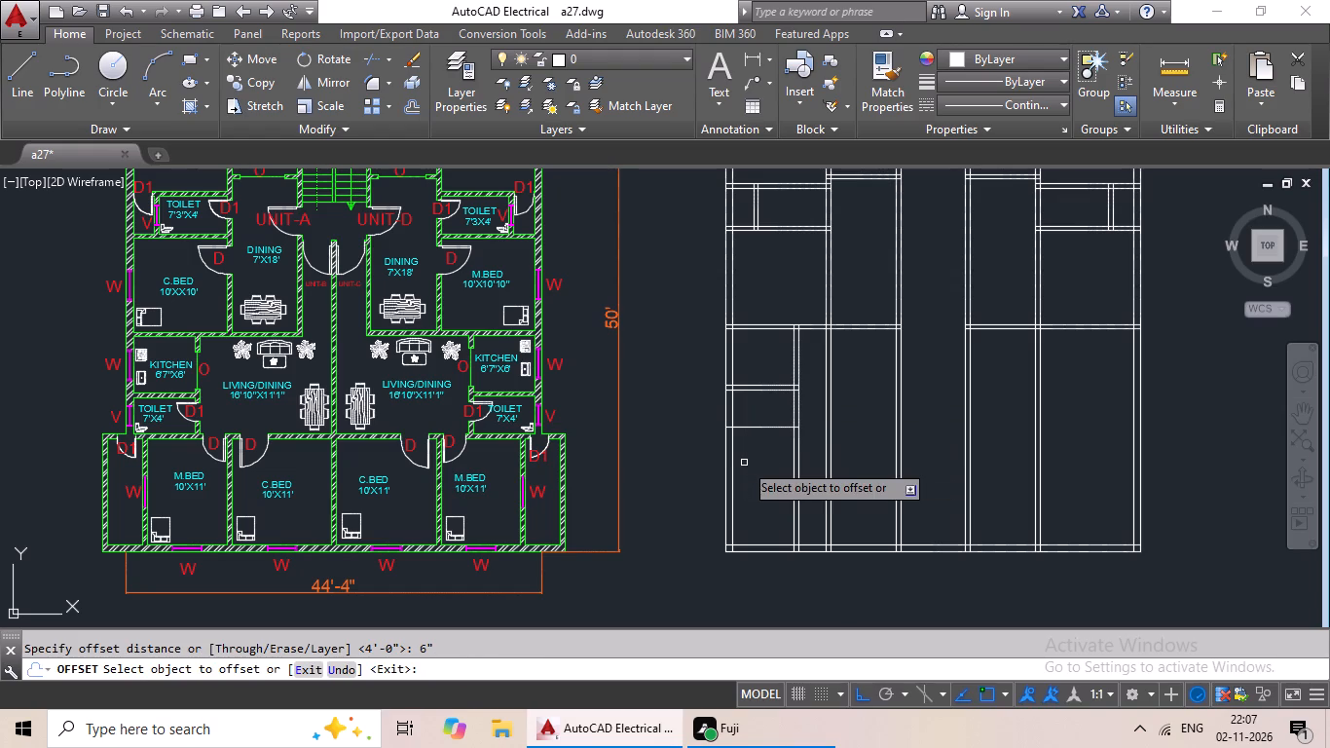
{"action": "double_click", "coordinate": [780, 426]}
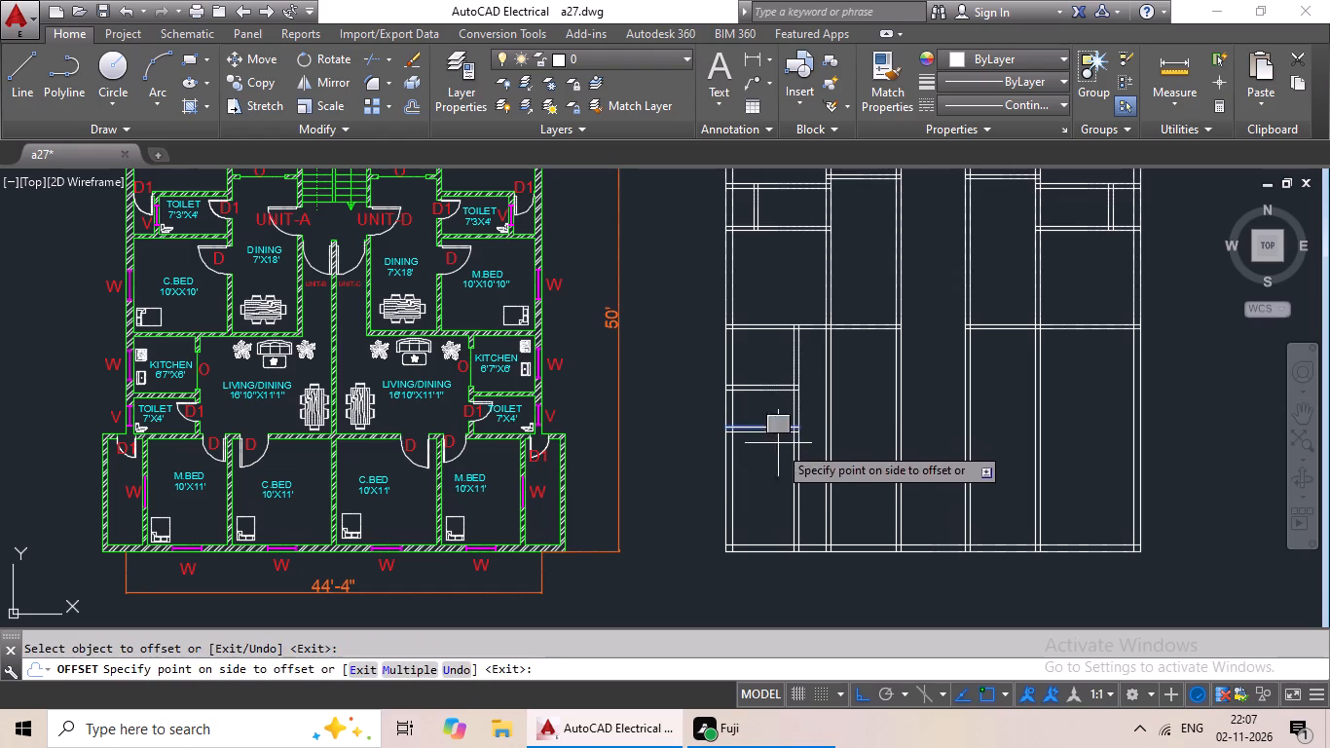
{"action": "left_click", "coordinate": [778, 467]}
{"action": "middle_click_drag", "start_coordinate": [784, 475], "coordinate": [647, 482]}
{"action": "middle_click_drag", "start_coordinate": [821, 440], "coordinate": [683, 457]}
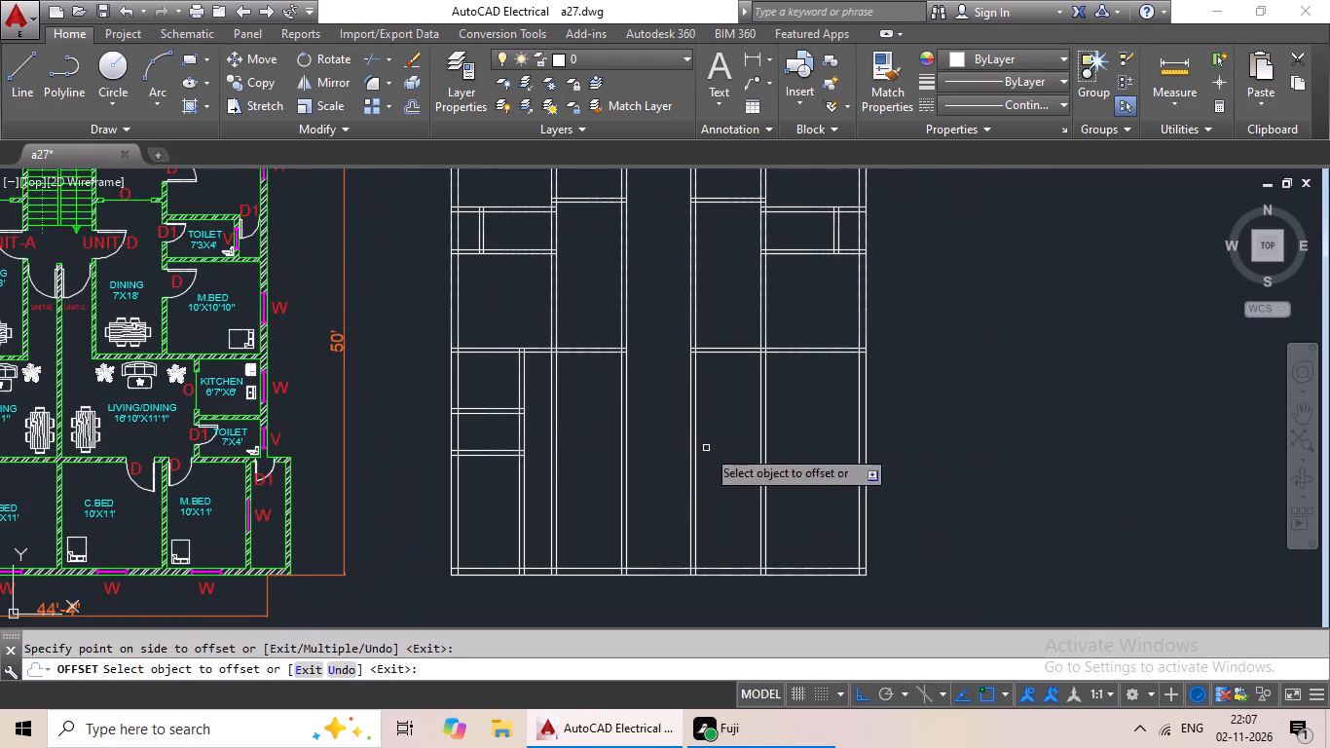
{"action": "middle_click_drag", "start_coordinate": [776, 404], "coordinate": [647, 437]}
{"action": "key", "text": "Escape"}
{"action": "key", "text": "Escape"}
{"action": "key", "text": "Escape"}
{"action": "key", "text": "Escape"}
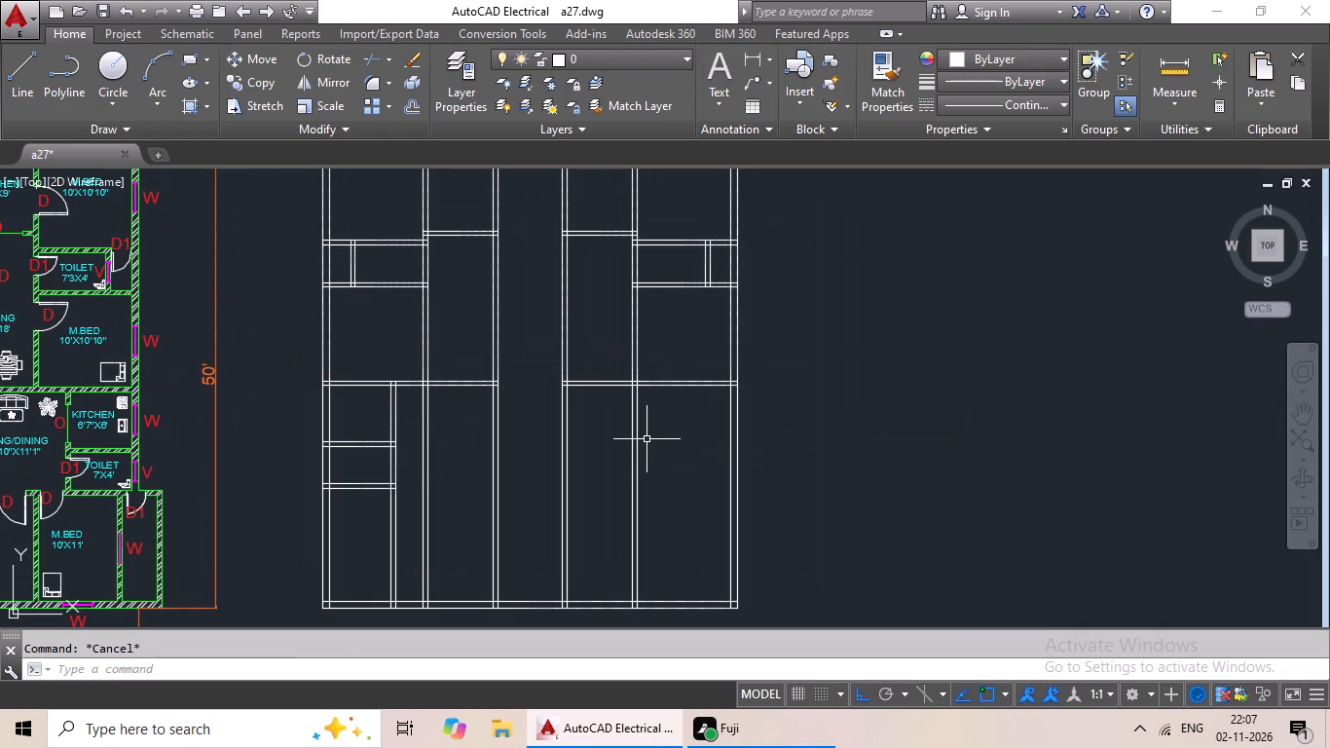
Offset the inner line of the rightmost exterior wall 6'7" inward to set the kitchen width in the rightmost bay.
{"action": "scroll", "coordinate": [703, 375], "scroll_direction": "down", "scroll_amount": 2}
{"action": "scroll", "coordinate": [697, 411], "scroll_direction": "up", "scroll_amount": 1}
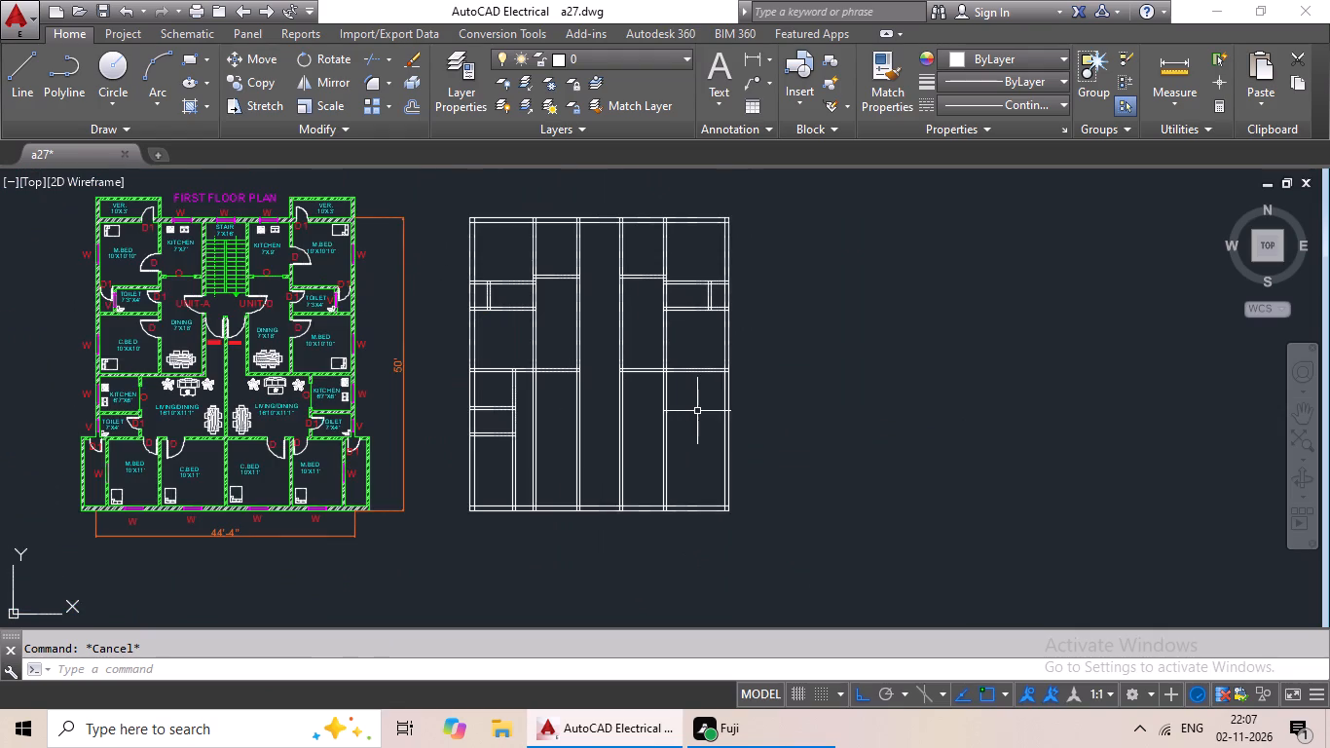
{"action": "middle_click_drag", "start_coordinate": [651, 445], "coordinate": [626, 466]}
{"action": "scroll", "coordinate": [663, 414], "scroll_direction": "up", "scroll_amount": 2}
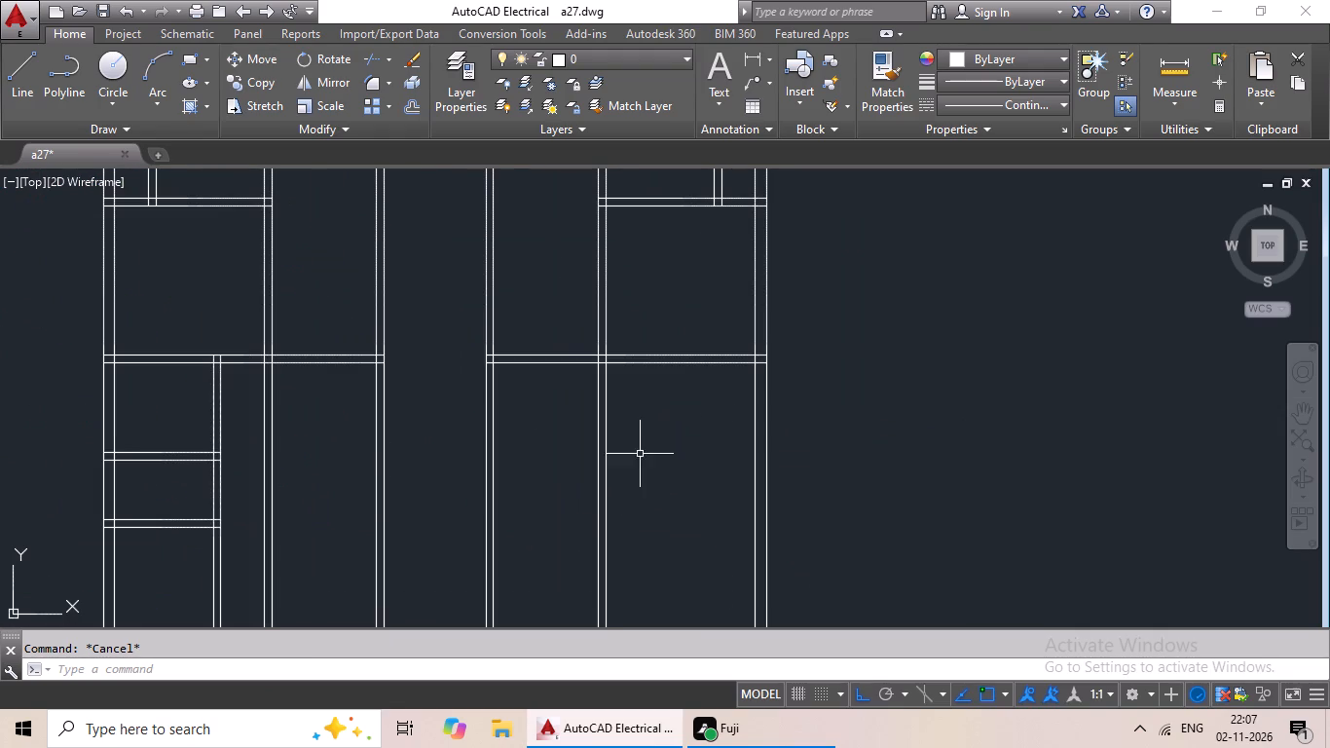
{"action": "middle_click", "coordinate": [611, 488]}
{"action": "key", "text": "Escape"}
{"action": "key", "text": "Escape"}
{"action": "key", "text": "o"}
{"action": "key", "text": "Return"}
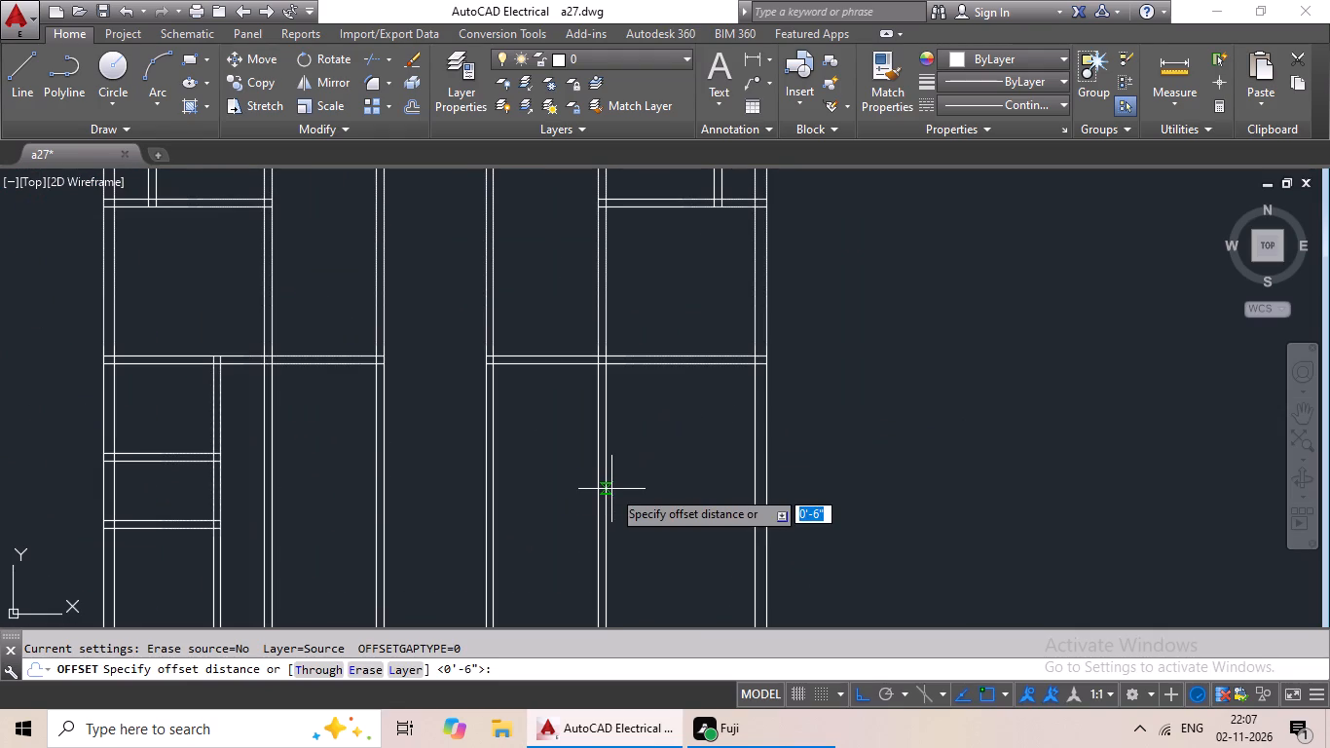
{"action": "type", "text": "6'7"}
{"action": "key", "text": "shift+quotedbl"}
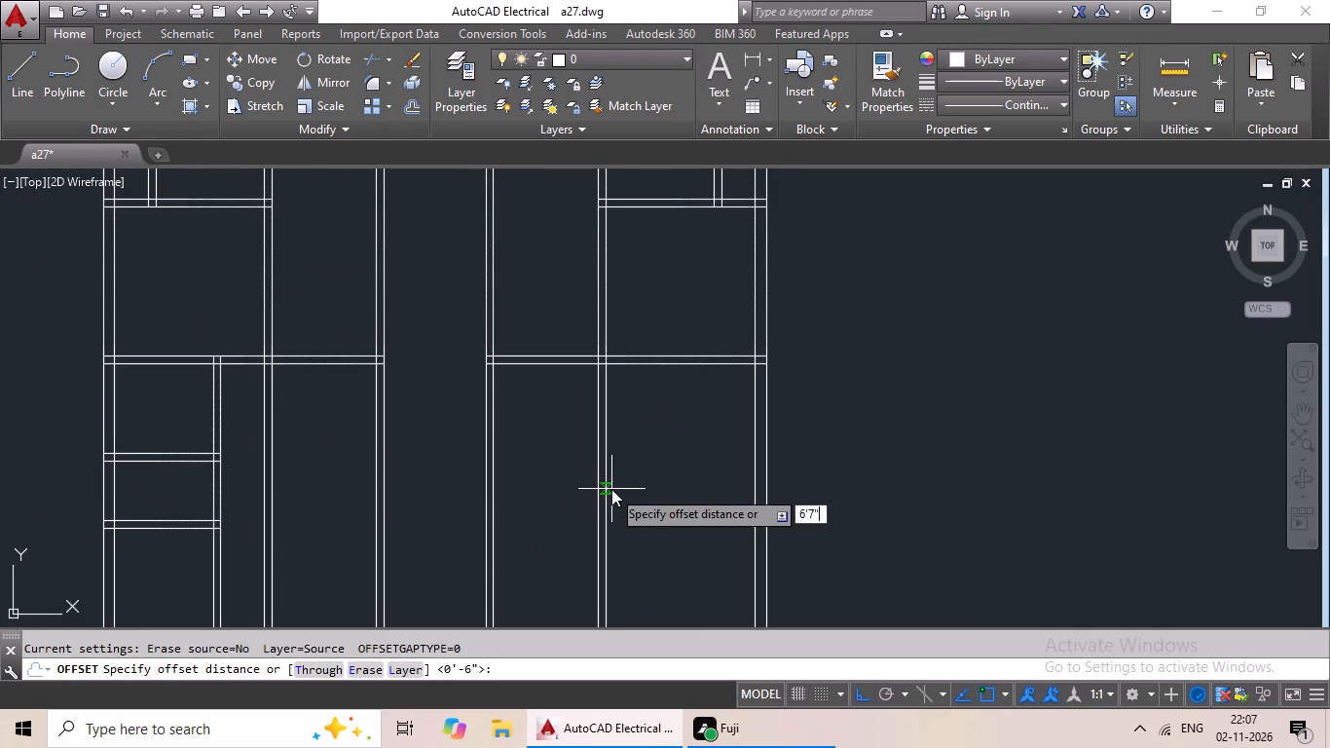
{"action": "key", "text": "Return"}
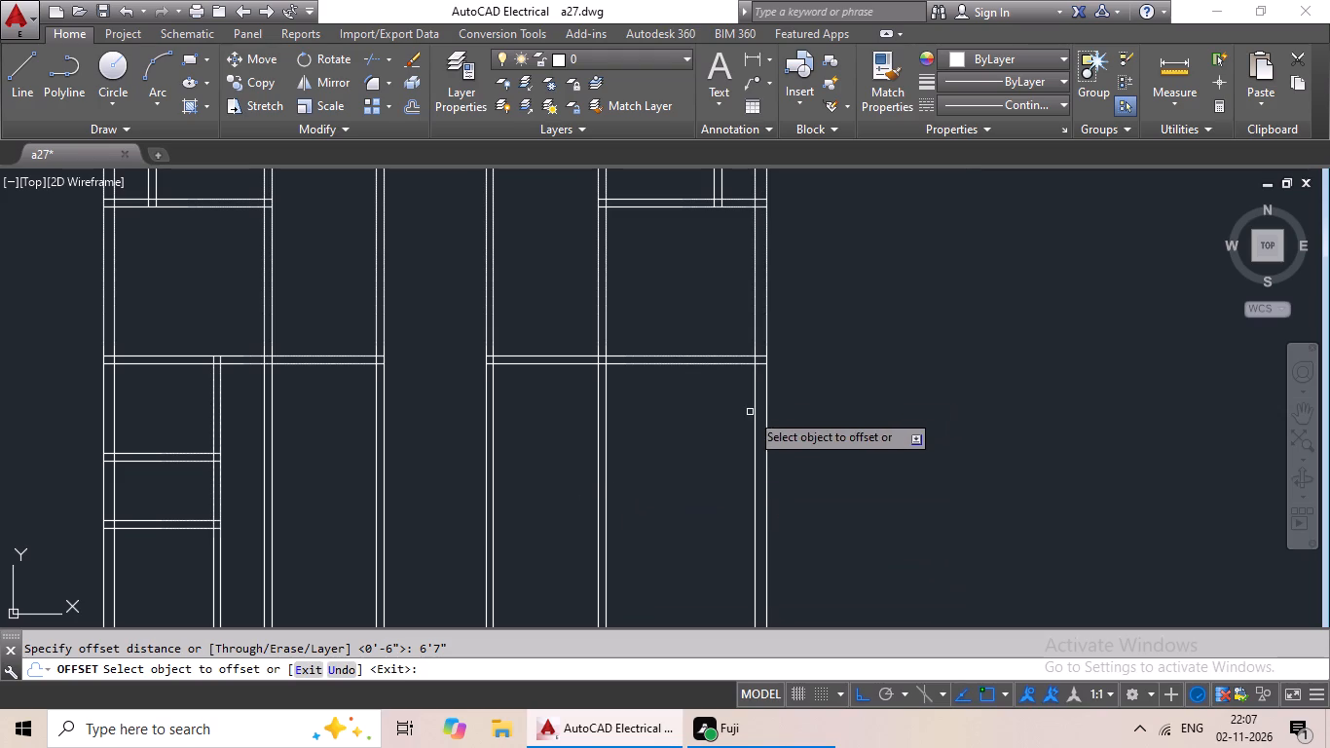
{"action": "left_click", "coordinate": [756, 402]}
{"action": "left_click", "coordinate": [657, 426]}
{"action": "key", "text": "Escape"}
{"action": "key", "text": "Escape"}
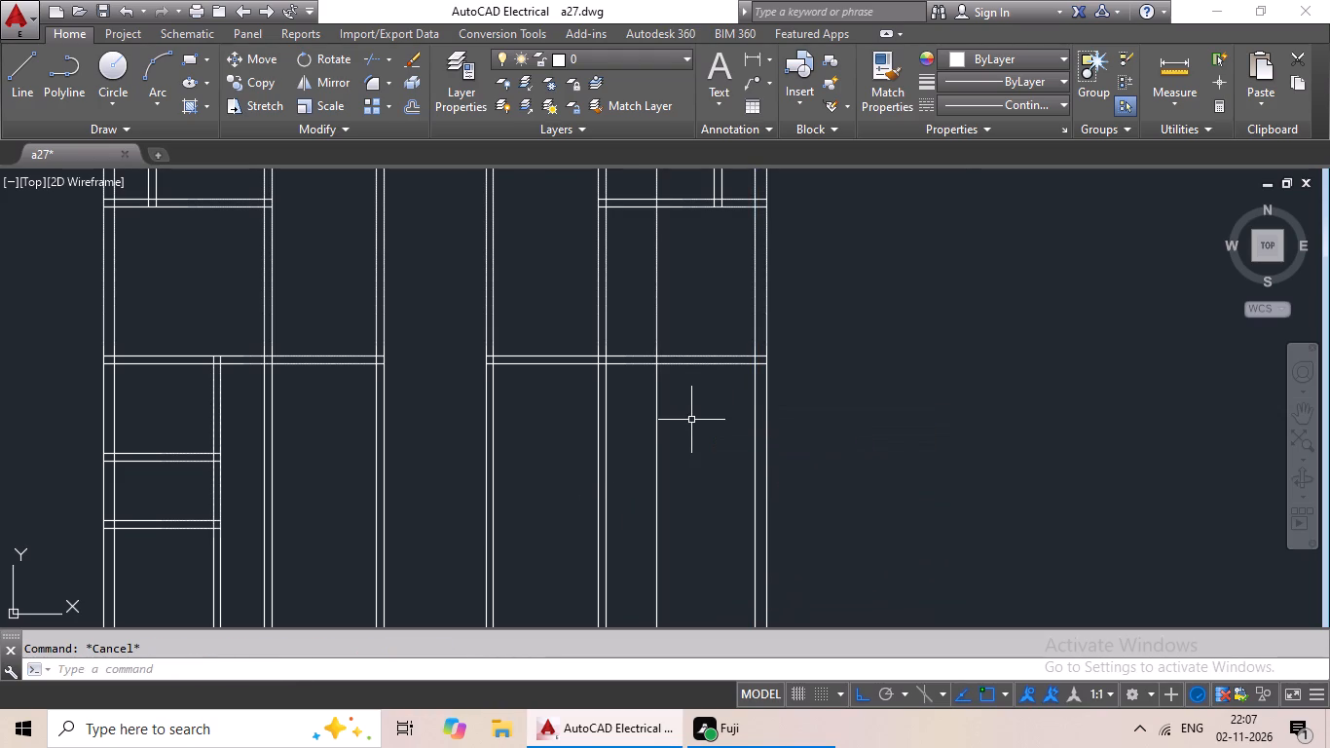
Trim the new vertical kitchen line where it extends above the horizontal bedroom wall in the rightmost bay.
{"action": "key", "text": "t"}
{"action": "key", "text": "r"}
{"action": "key", "text": "space"}
{"action": "key", "text": "space"}
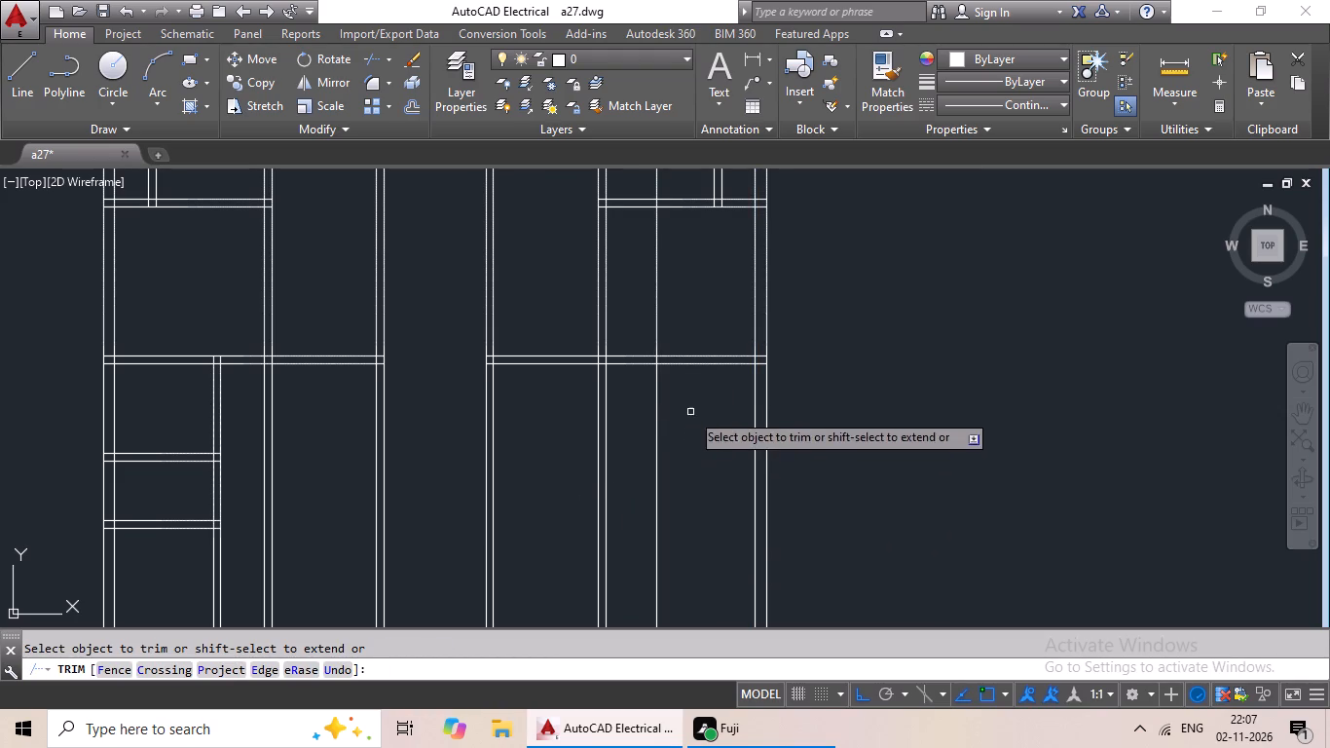
{"action": "scroll", "coordinate": [654, 349], "scroll_direction": "up", "scroll_amount": 5}
{"action": "left_click_drag", "start_coordinate": [847, 307], "coordinate": [620, 424]}
{"action": "left_click", "coordinate": [630, 410]}
{"action": "scroll", "coordinate": [684, 372], "scroll_direction": "down", "scroll_amount": 3}
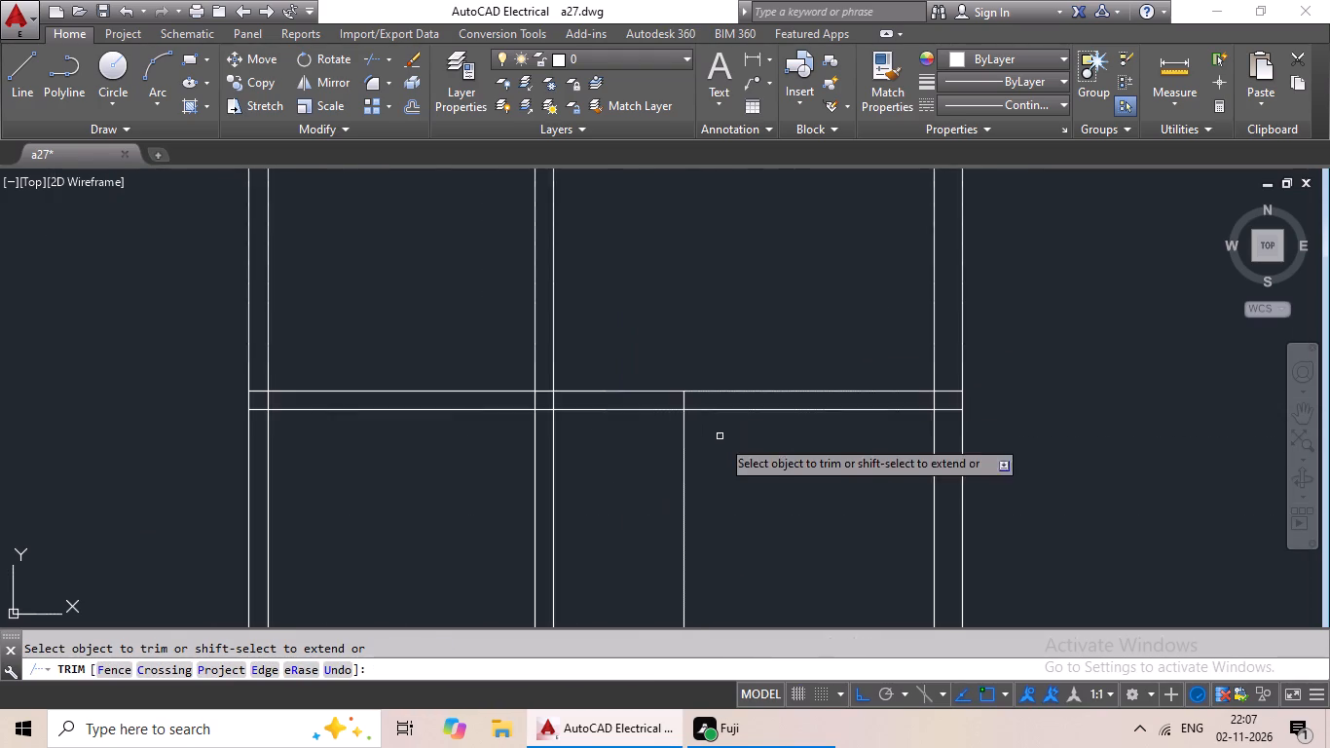
{"action": "scroll", "coordinate": [744, 454], "scroll_direction": "down", "scroll_amount": 2}
{"action": "middle_click_drag", "start_coordinate": [739, 488], "coordinate": [763, 403]}
{"action": "key", "text": "Escape"}
{"action": "key", "text": "Escape"}
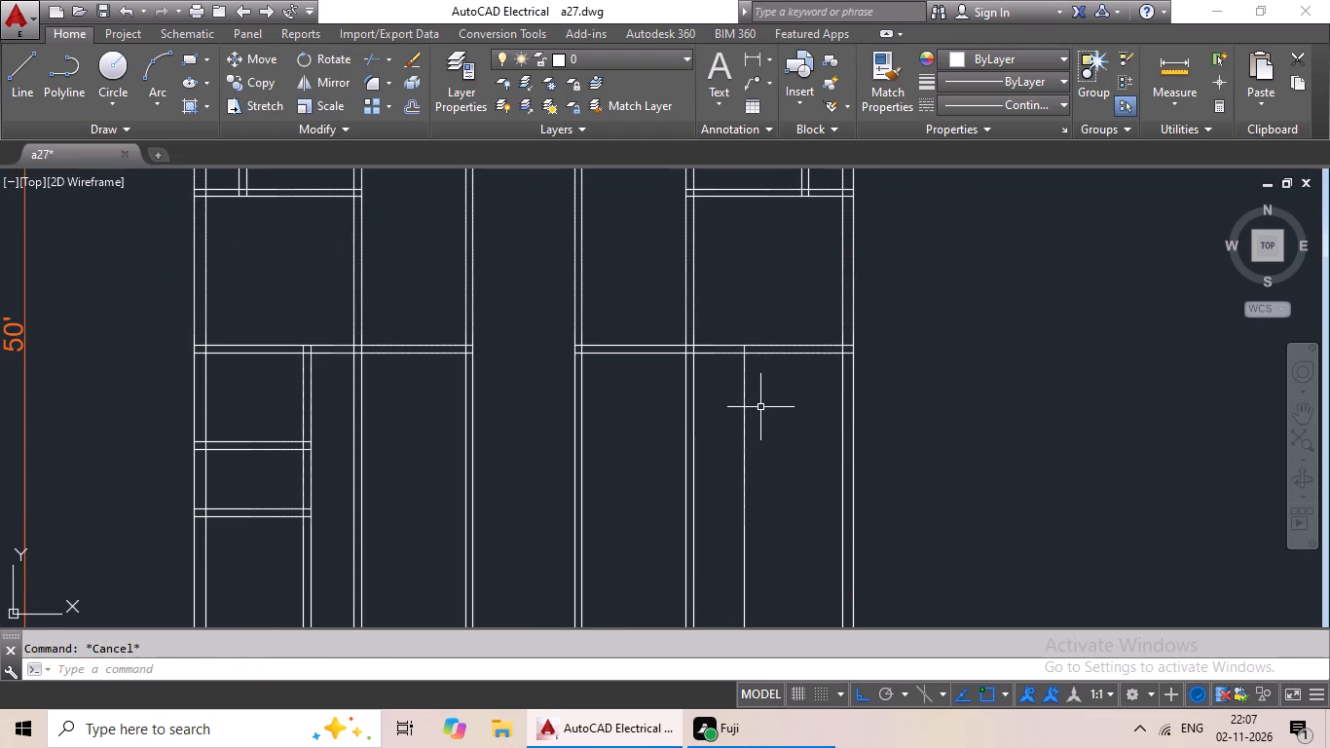
Offset the trimmed vertical kitchen line 6" toward the central bay to give the wall its thickness.
{"action": "key", "text": "o"}
{"action": "key", "text": "Return"}
{"action": "key", "text": "6"}
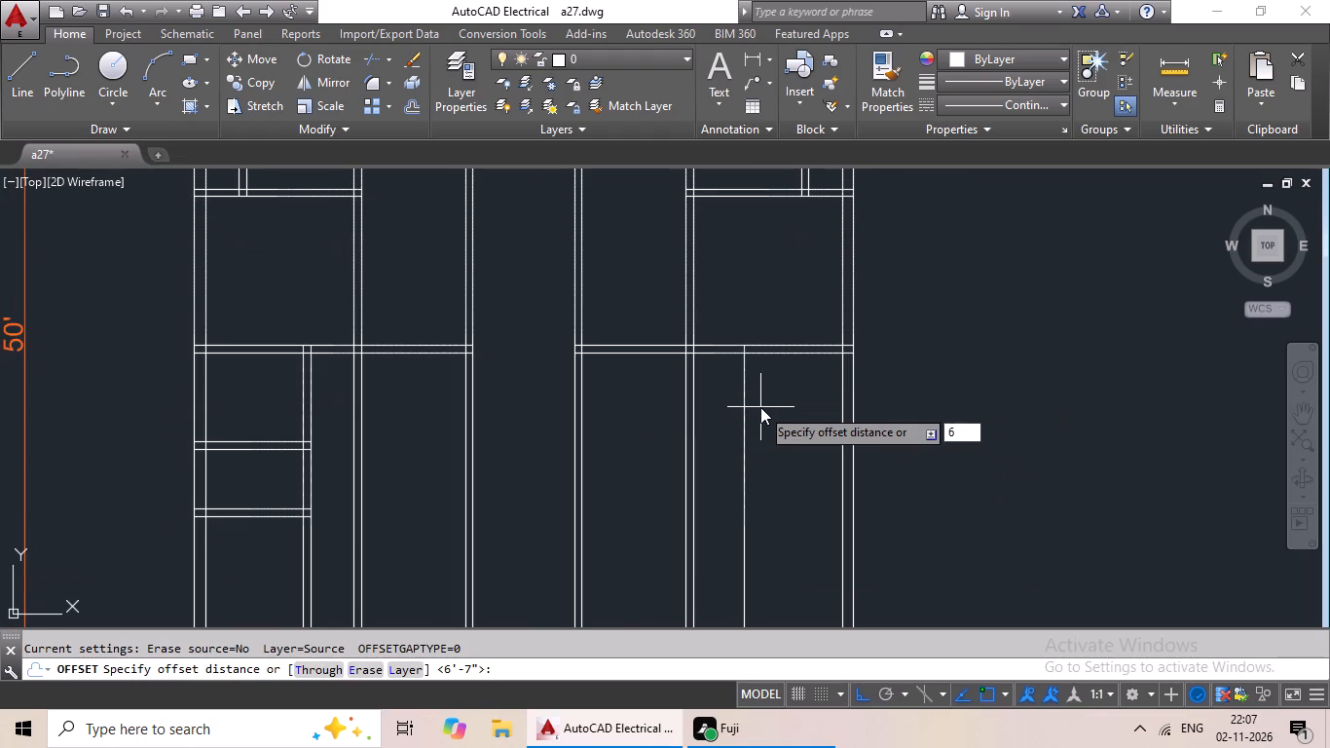
{"action": "key", "text": "shift+quotedbl"}
{"action": "key", "text": "Return"}
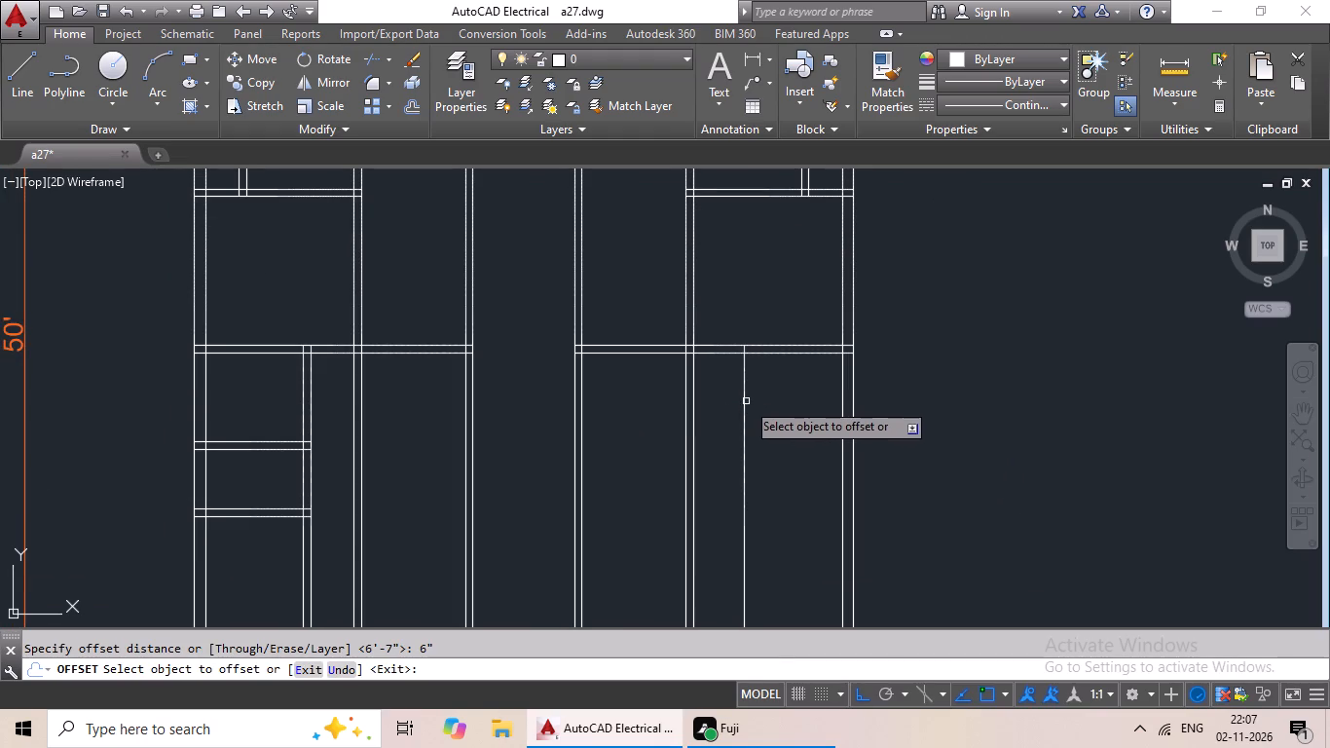
{"action": "left_click_drag", "start_coordinate": [746, 401], "coordinate": [728, 426]}
{"action": "left_click", "coordinate": [728, 426]}
{"action": "middle_click_drag", "start_coordinate": [786, 386], "coordinate": [765, 454]}
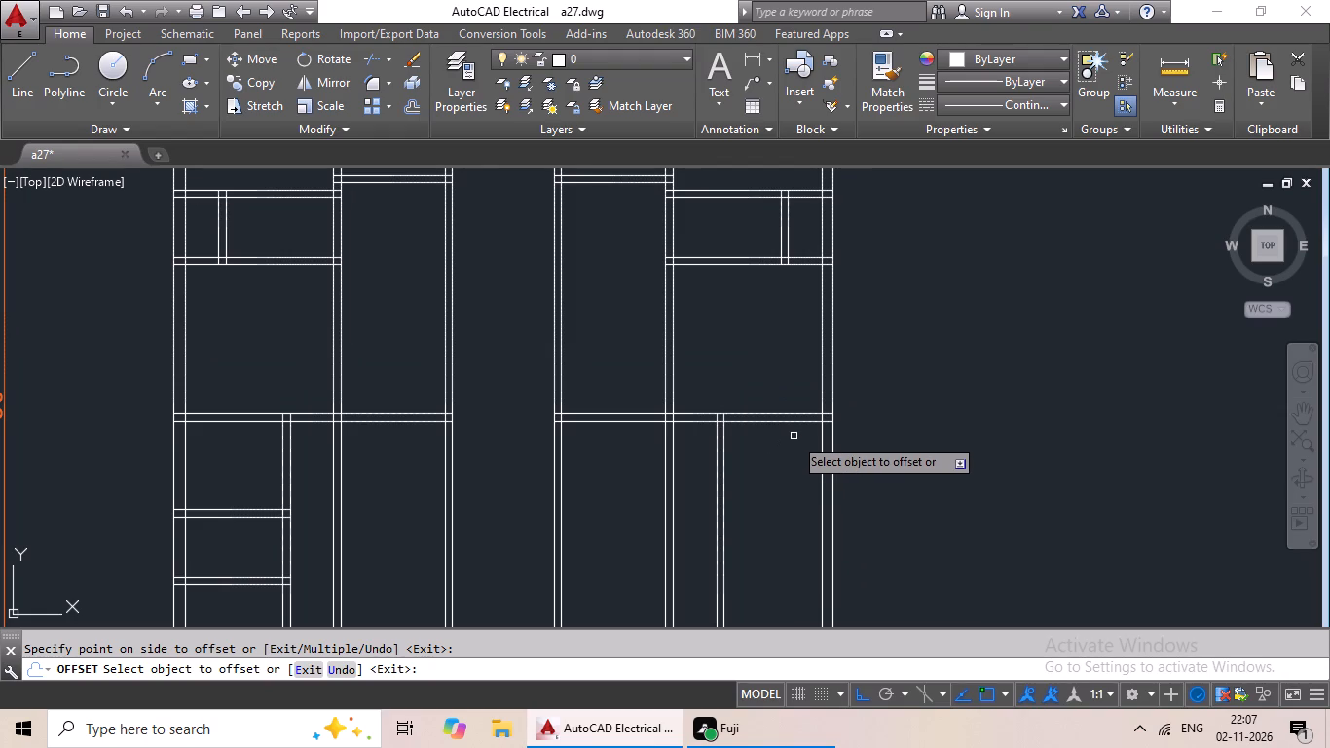
{"action": "key", "text": "Escape"}
{"action": "key", "text": "Escape"}
{"action": "key", "text": "Escape"}
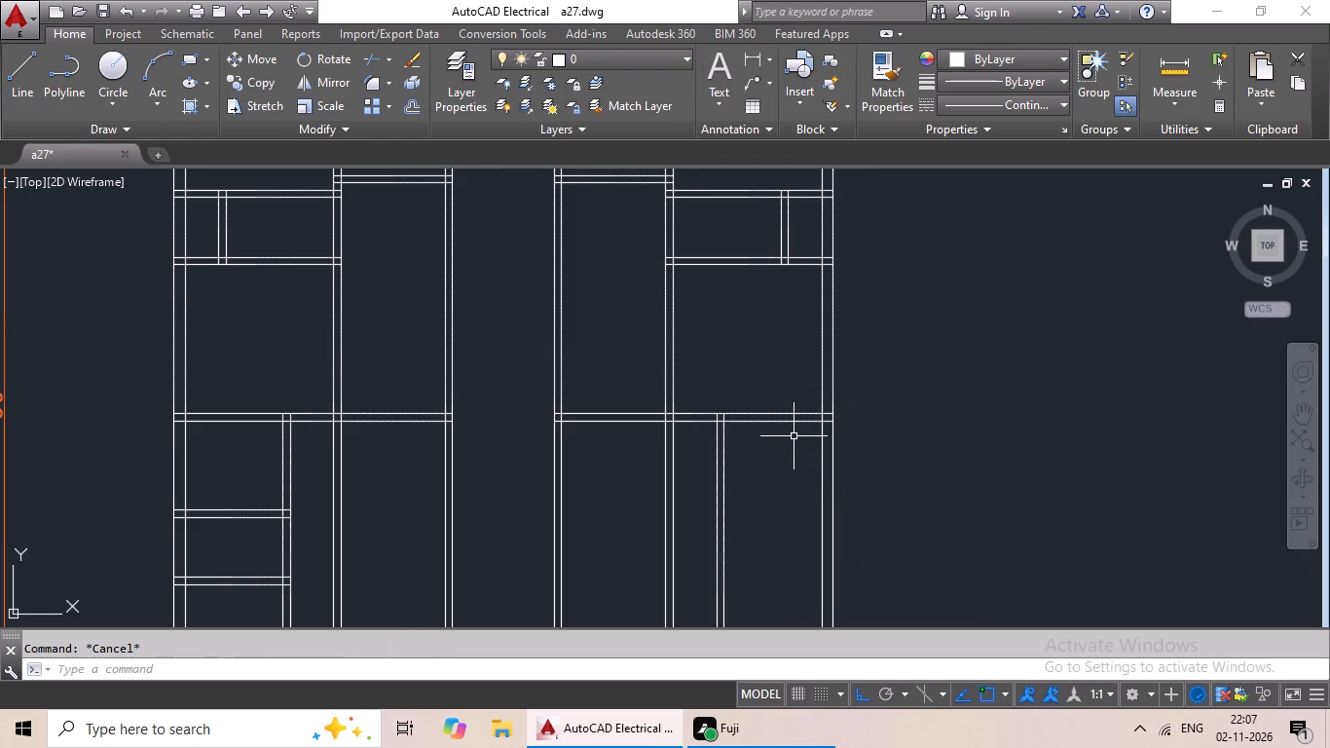
Offset the lower line of the horizontal bedroom wall 6' downward to set the kitchen depth in the rightmost bay.
{"action": "key", "text": "o"}
{"action": "key", "text": "Return"}
{"action": "type", "text": "6'"}
{"action": "key", "text": "Return"}
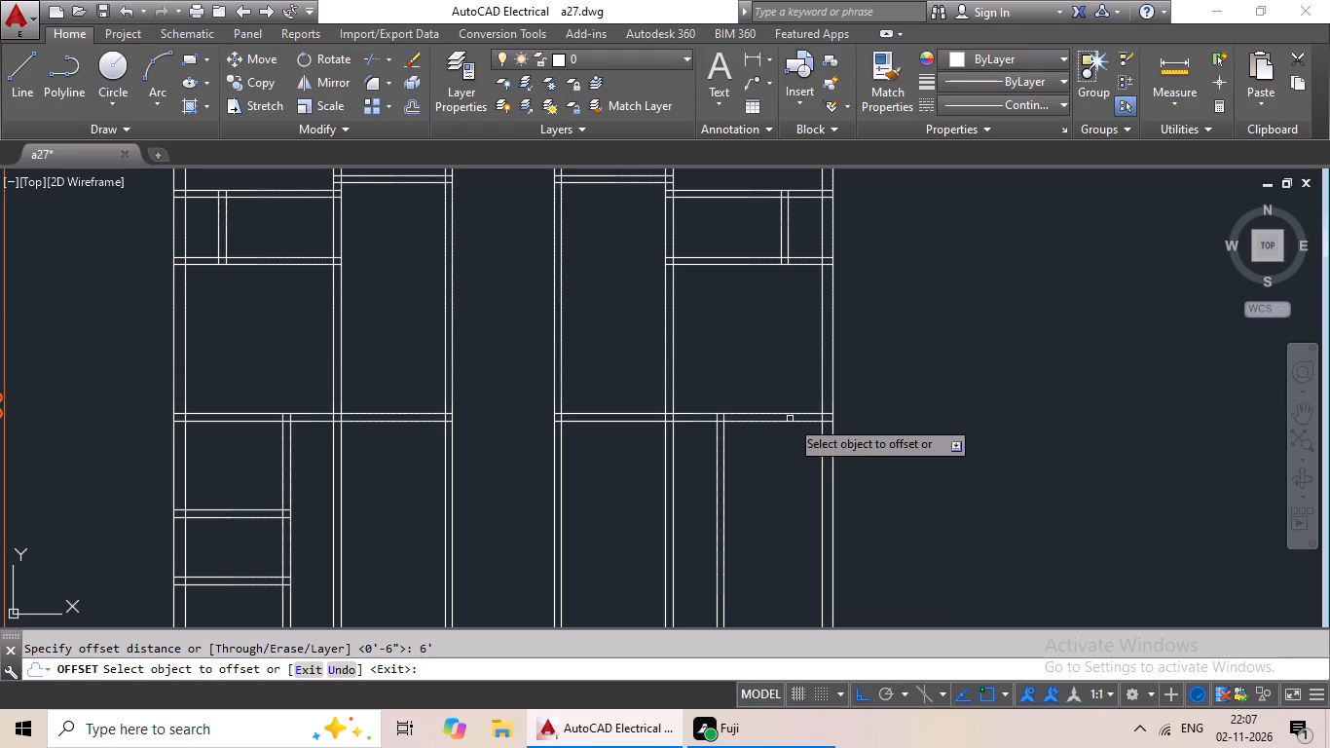
{"action": "left_click_drag", "start_coordinate": [791, 420], "coordinate": [780, 460]}
{"action": "left_click", "coordinate": [776, 497]}
{"action": "key", "text": "Escape"}
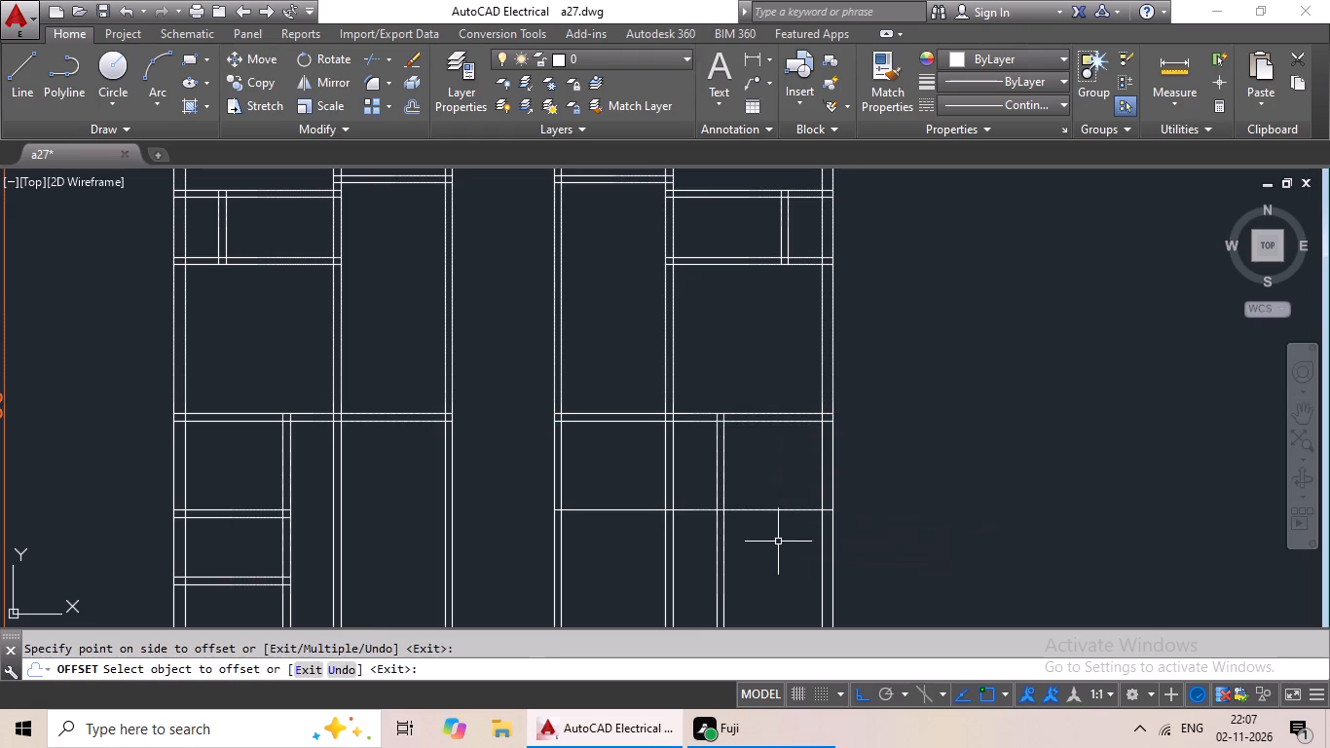
{"action": "key", "text": "Escape"}
Offset the new horizontal kitchen line 6" downward to give the kitchen-toilet wall its thickness.
{"action": "key", "text": "o"}
{"action": "key", "text": "Return"}
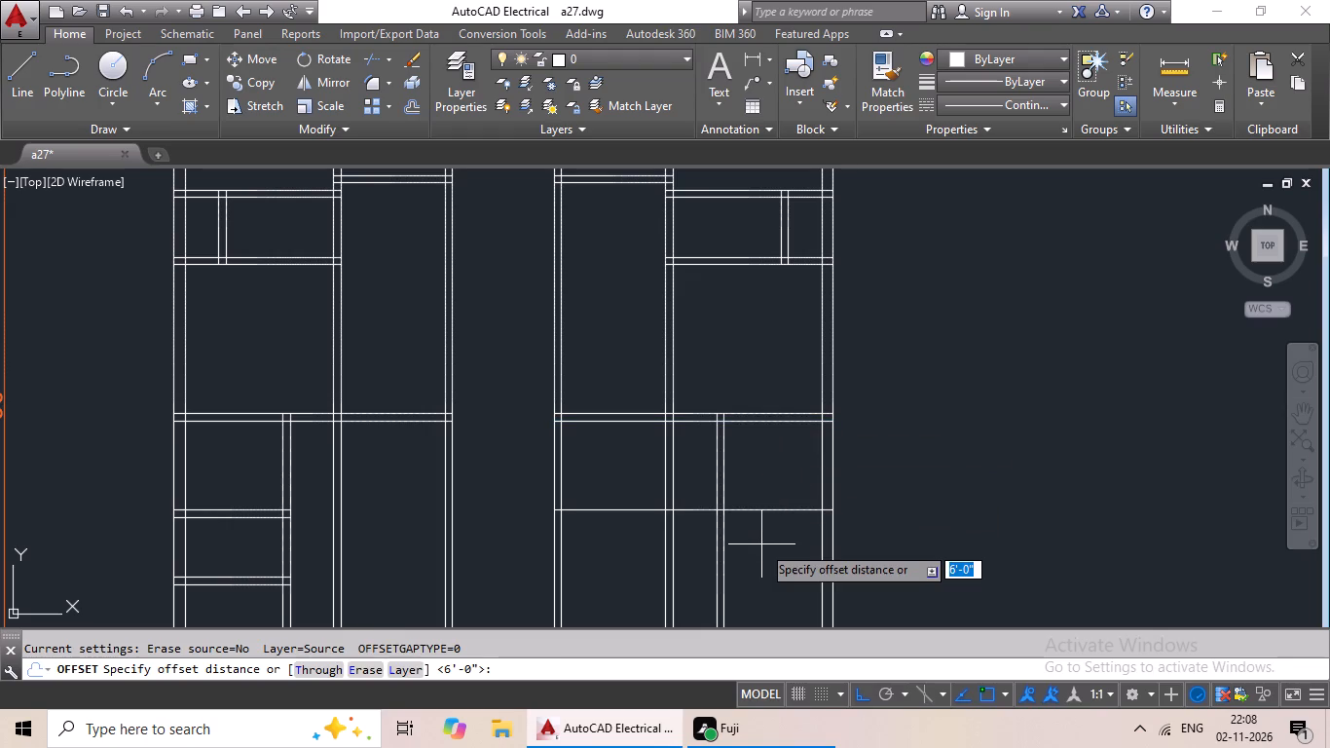
{"action": "key", "text": "6"}
{"action": "key", "text": "shift+quotedbl"}
{"action": "key", "text": "Return"}
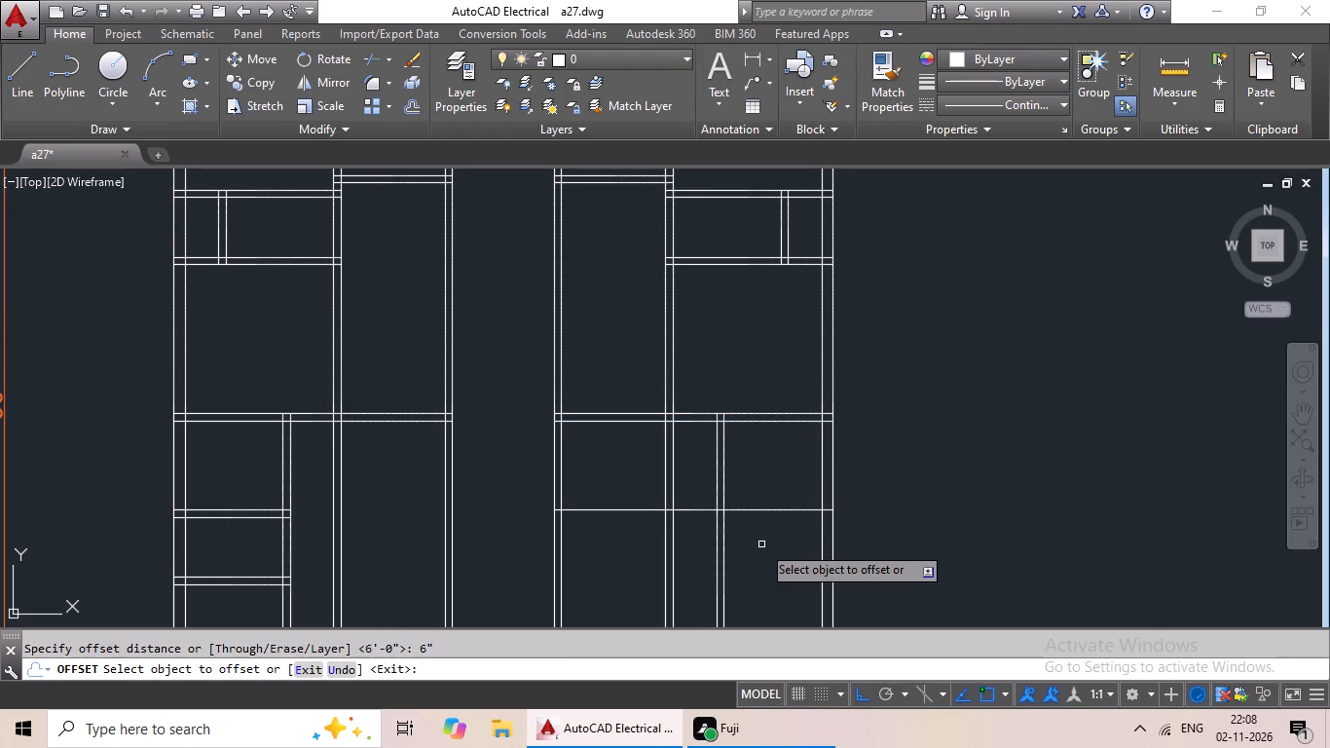
{"action": "left_click_drag", "start_coordinate": [771, 510], "coordinate": [768, 520]}
{"action": "left_click", "coordinate": [759, 558]}
{"action": "key", "text": "Escape"}
{"action": "key", "text": "Escape"}
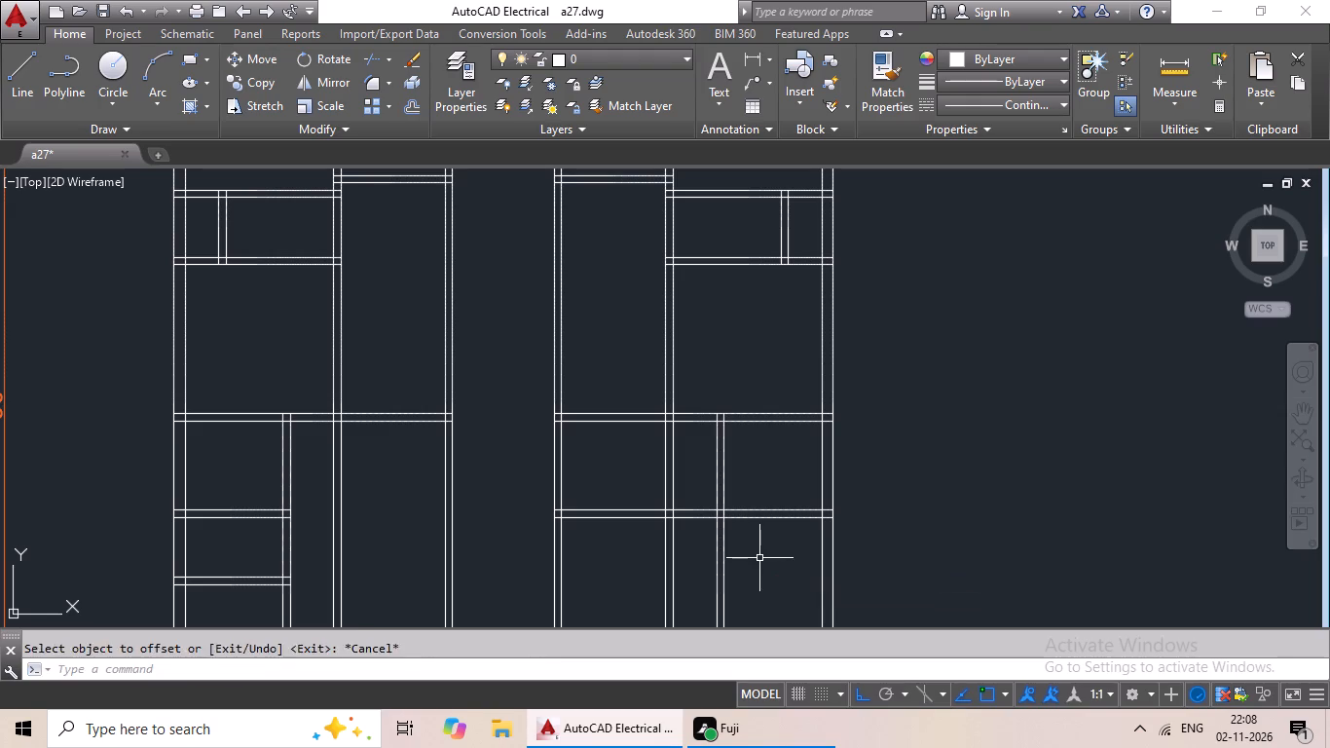
Trim both kitchen-toilet wall lines in the two open spans between the kitchen's vertical wall and the central bay.
{"action": "middle_click_drag", "start_coordinate": [768, 553], "coordinate": [777, 504]}
{"action": "key", "text": "Escape"}
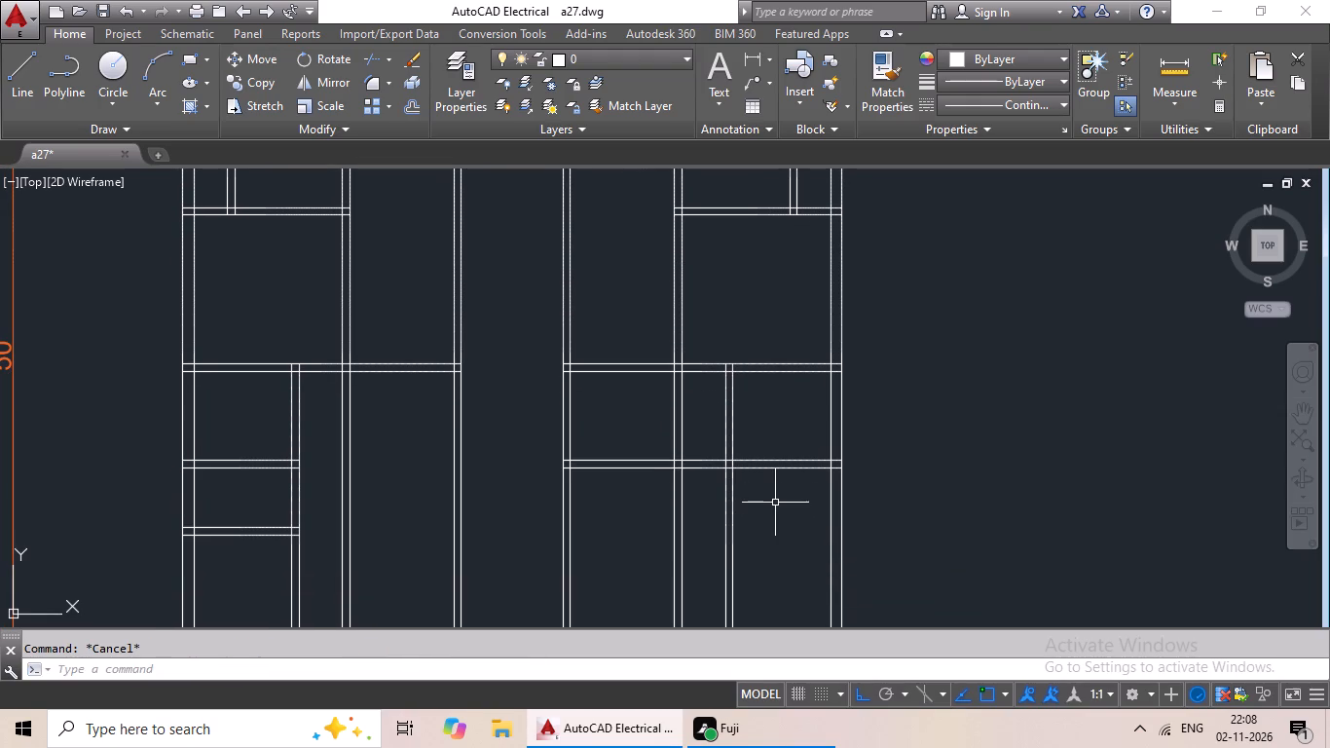
{"action": "key", "text": "Escape"}
{"action": "key", "text": "Escape"}
{"action": "scroll", "coordinate": [784, 500], "scroll_direction": "down", "scroll_amount": 2}
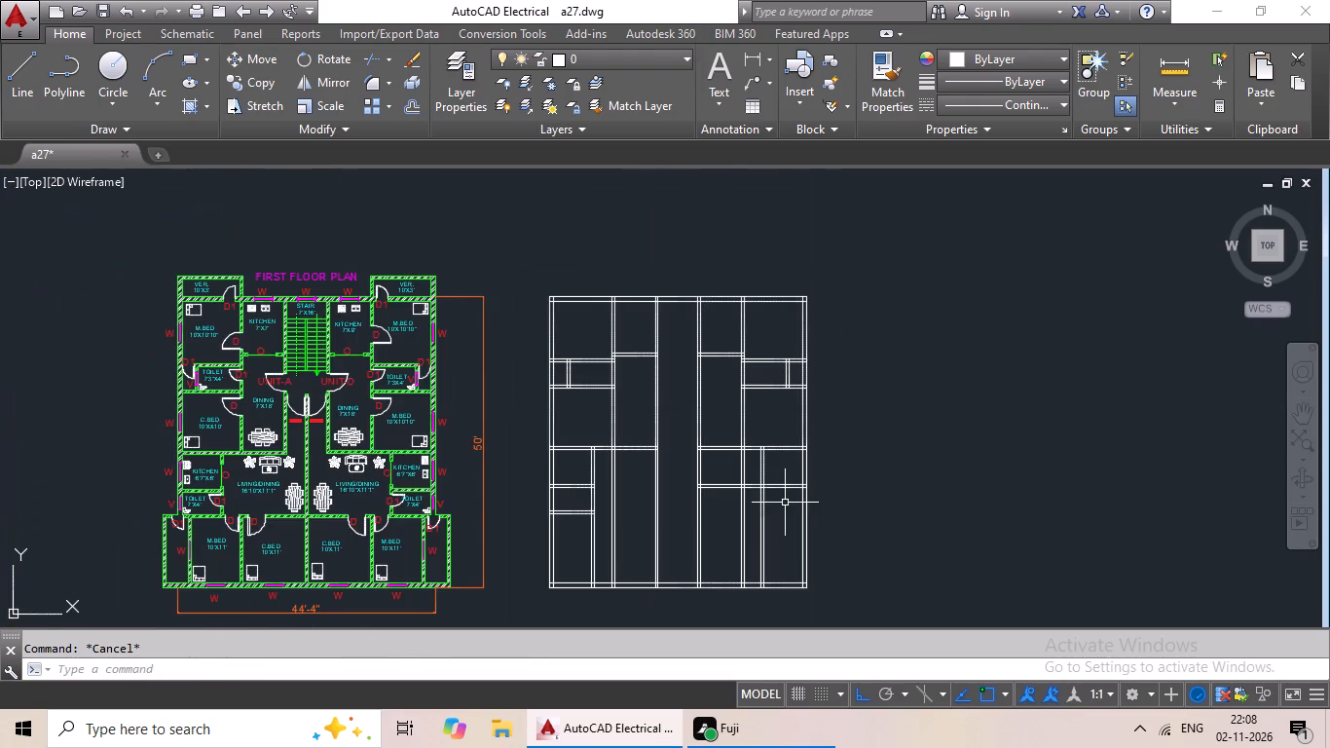
{"action": "scroll", "coordinate": [785, 503], "scroll_direction": "up", "scroll_amount": 2}
{"action": "key", "text": "Escape"}
{"action": "key", "text": "Escape"}
{"action": "type", "text": "tr"}
{"action": "key", "text": "space"}
{"action": "key", "text": "space"}
{"action": "scroll", "coordinate": [693, 462], "scroll_direction": "up", "scroll_amount": 2}
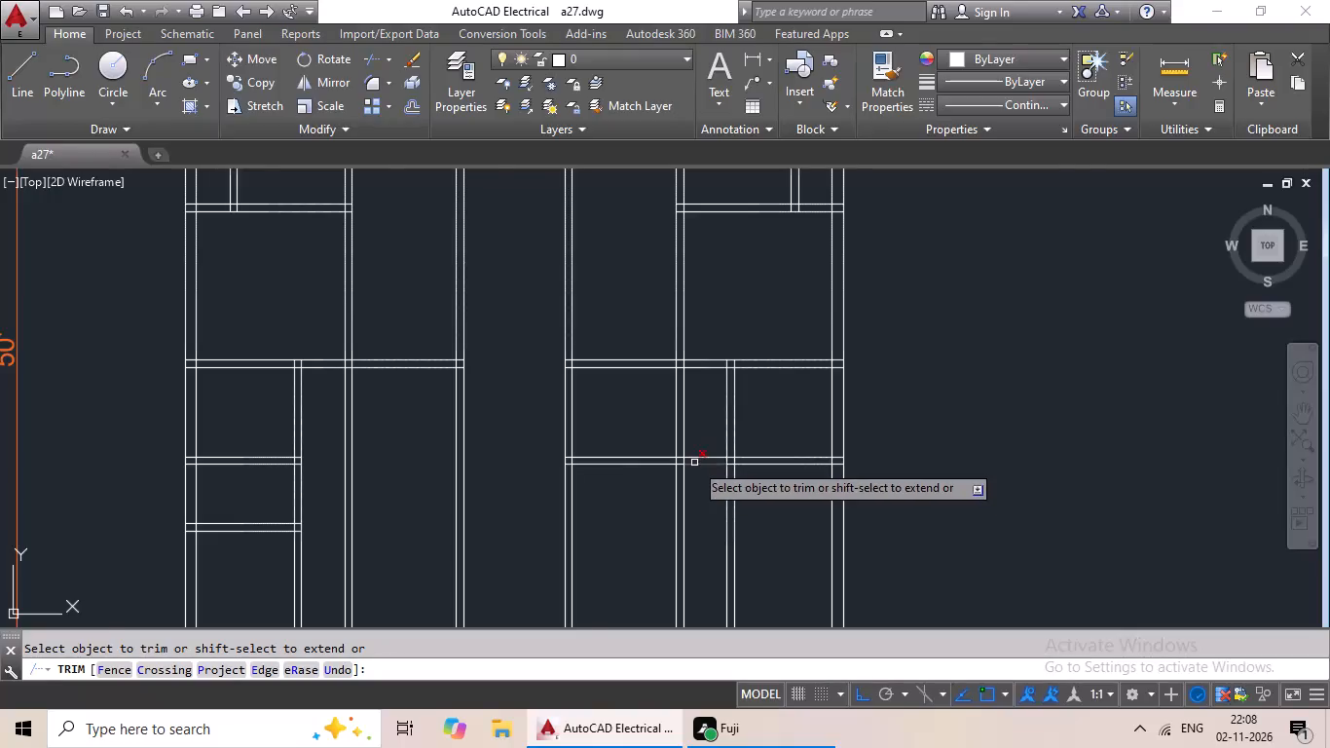
{"action": "scroll", "coordinate": [735, 446], "scroll_direction": "down", "scroll_amount": 3}
{"action": "scroll", "coordinate": [747, 455], "scroll_direction": "up", "scroll_amount": 3}
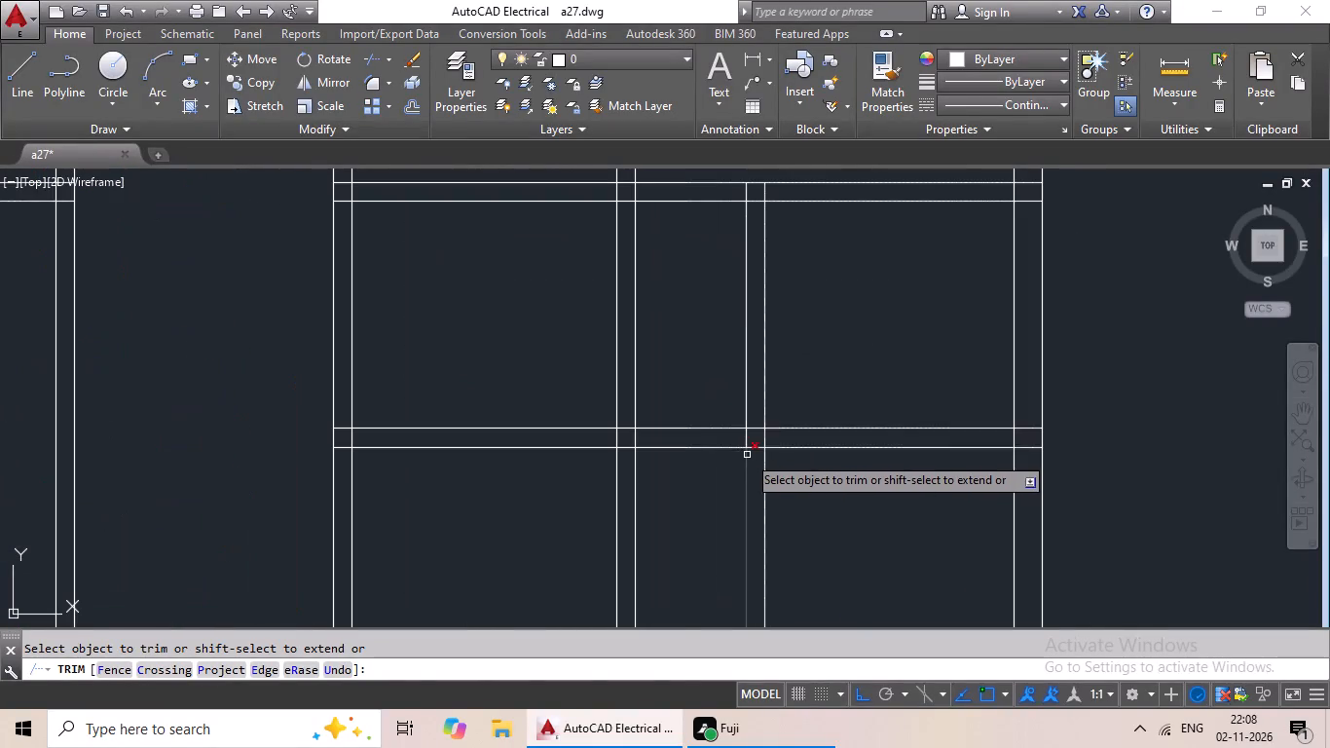
{"action": "left_click_drag", "start_coordinate": [723, 381], "coordinate": [684, 467]}
{"action": "left_click", "coordinate": [684, 467]}
{"action": "left_click_drag", "start_coordinate": [584, 385], "coordinate": [498, 485]}
{"action": "left_click", "coordinate": [498, 484]}
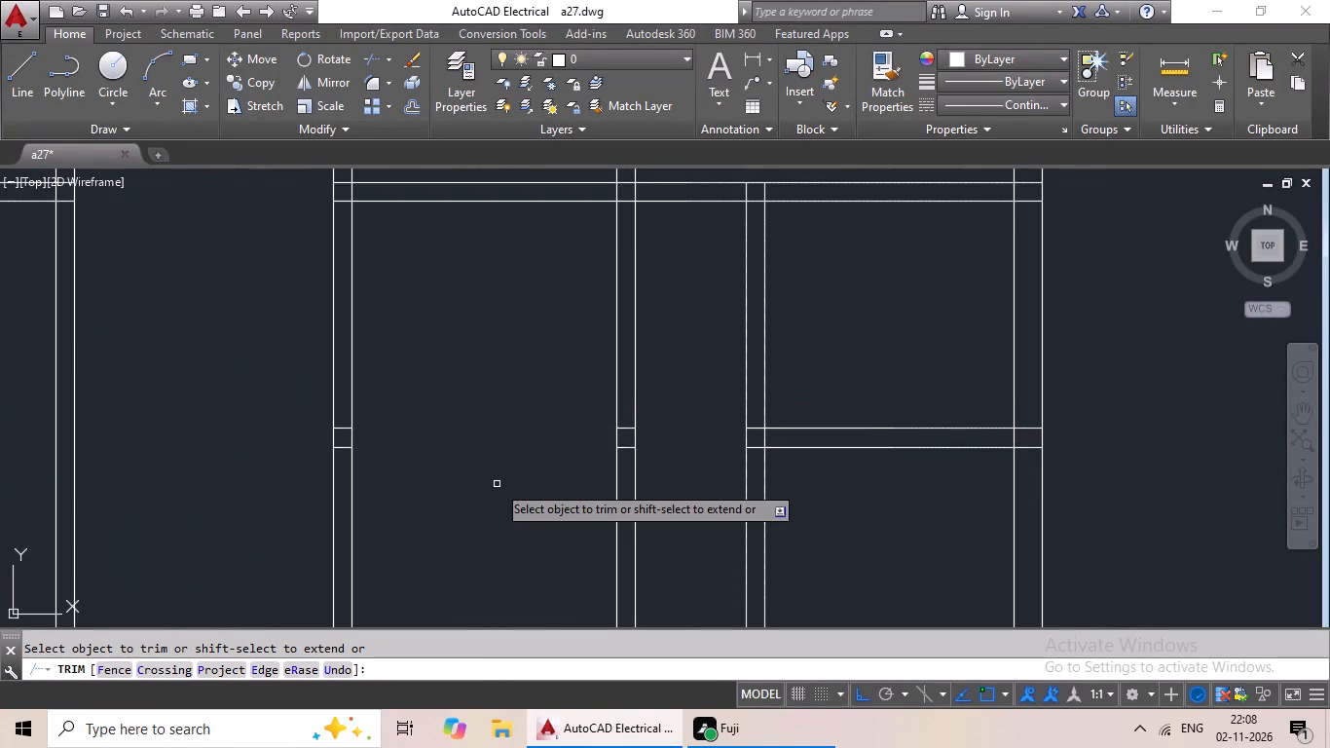
{"action": "key", "text": "Escape"}
Erase the two short line stubs left inside the vertical wall beside the central bay.
{"action": "scroll", "coordinate": [365, 436], "scroll_direction": "up", "scroll_amount": 5}
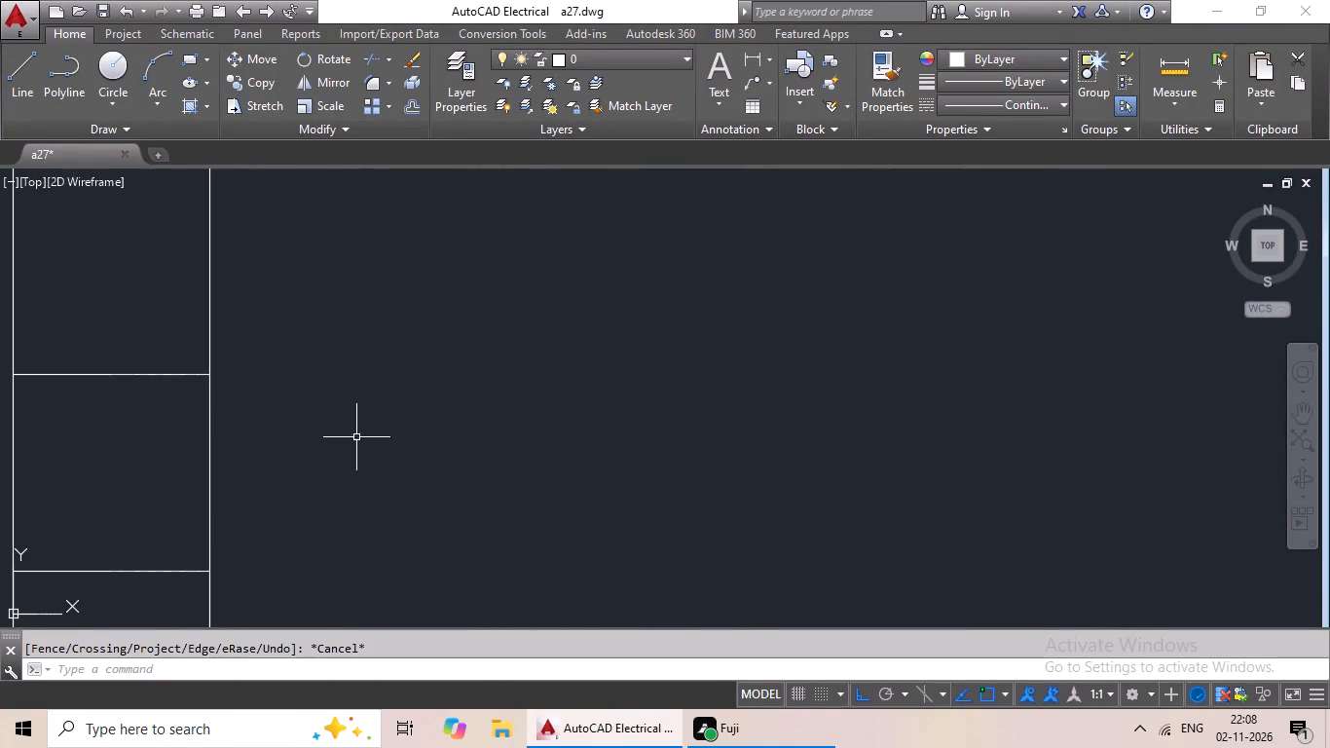
{"action": "middle_click_drag", "start_coordinate": [177, 320], "coordinate": [491, 321]}
{"action": "scroll", "coordinate": [421, 341], "scroll_direction": "down", "scroll_amount": 1}
{"action": "left_click_drag", "start_coordinate": [427, 330], "coordinate": [427, 340]}
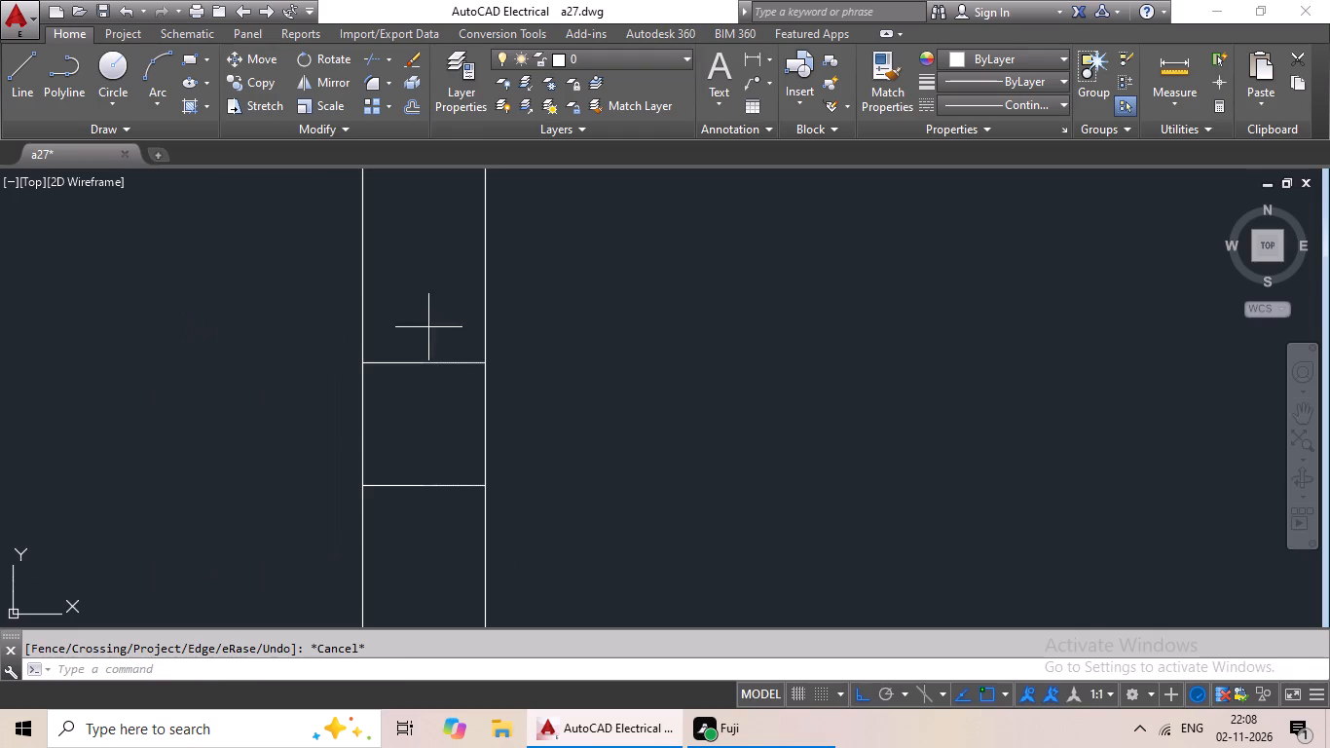
{"action": "left_click_drag", "start_coordinate": [427, 340], "coordinate": [417, 550]}
{"action": "key", "text": "Delete"}
Erase the two remaining line stubs inside the vertical wall nearest the kitchen wall of the rightmost bay.
{"action": "scroll", "coordinate": [673, 521], "scroll_direction": "down", "scroll_amount": 4}
{"action": "middle_click_drag", "start_coordinate": [779, 483], "coordinate": [779, 482]}
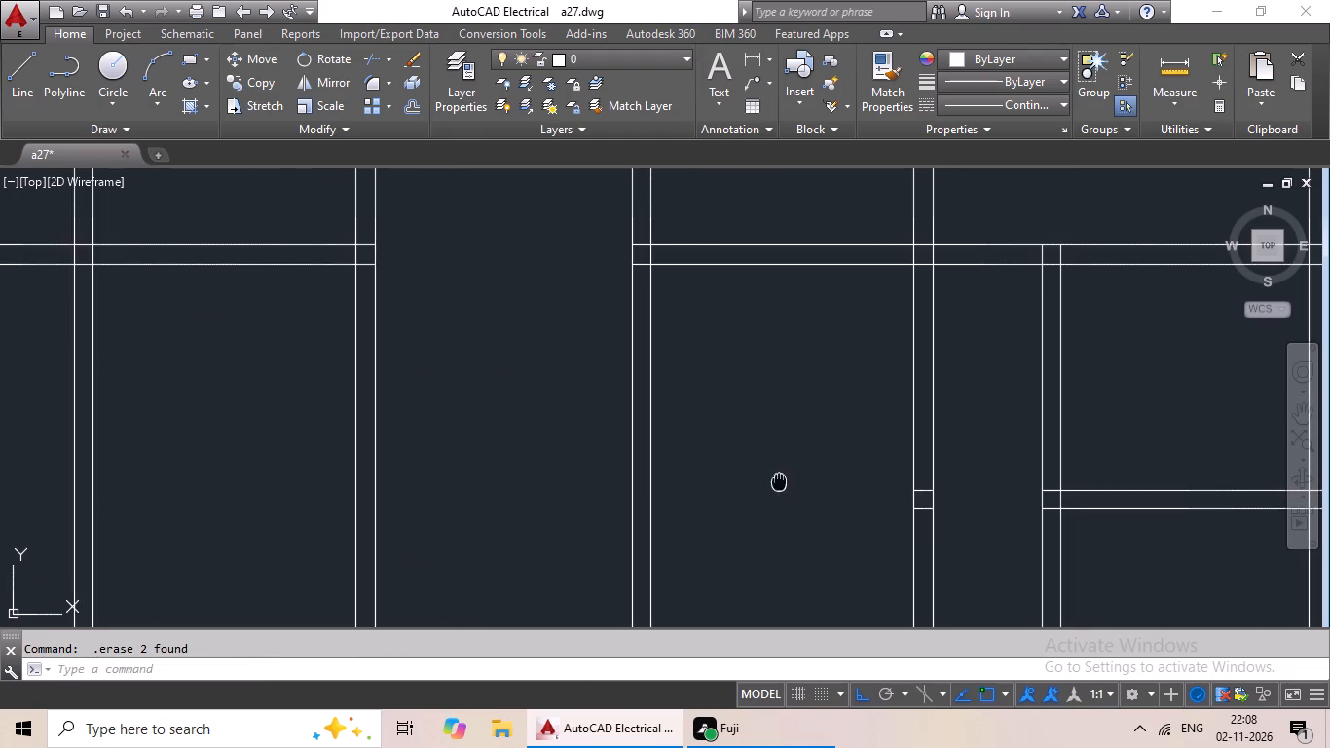
{"action": "middle_click_drag", "start_coordinate": [779, 482], "coordinate": [543, 455]}
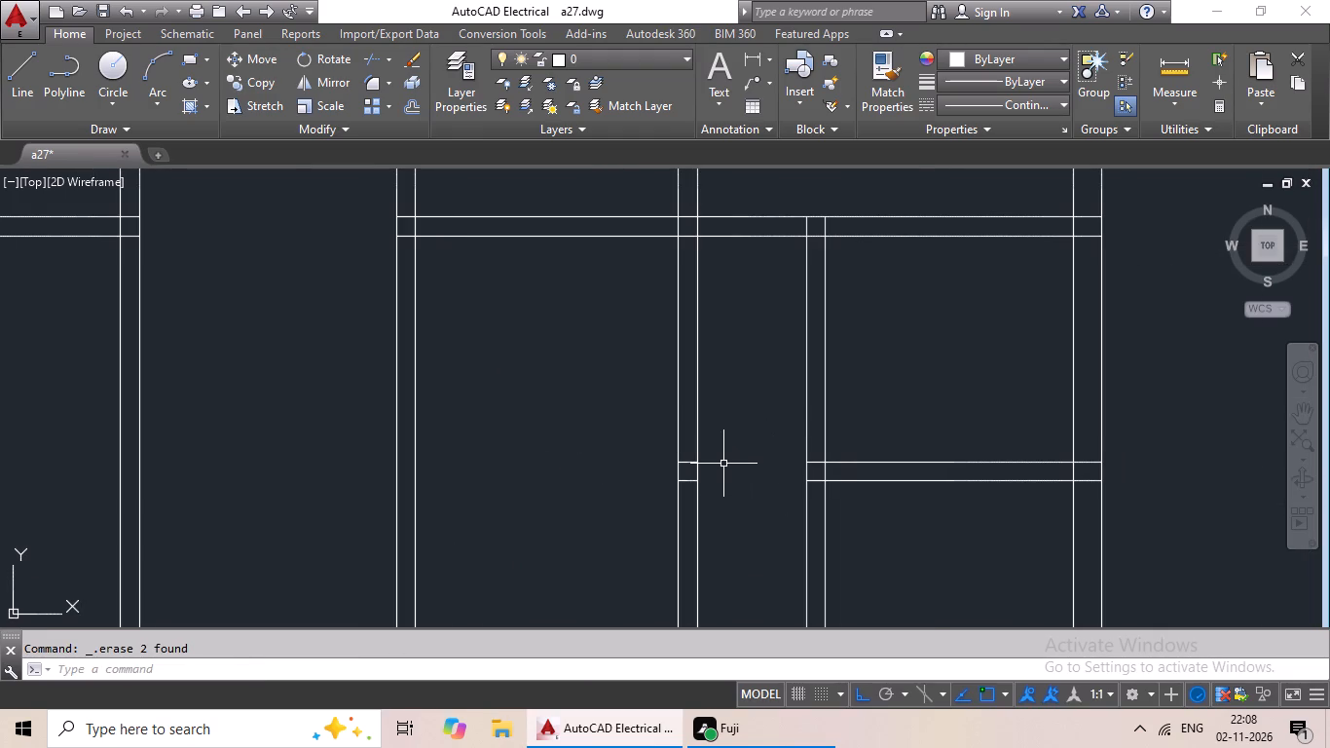
{"action": "scroll", "coordinate": [706, 492], "scroll_direction": "up", "scroll_amount": 4}
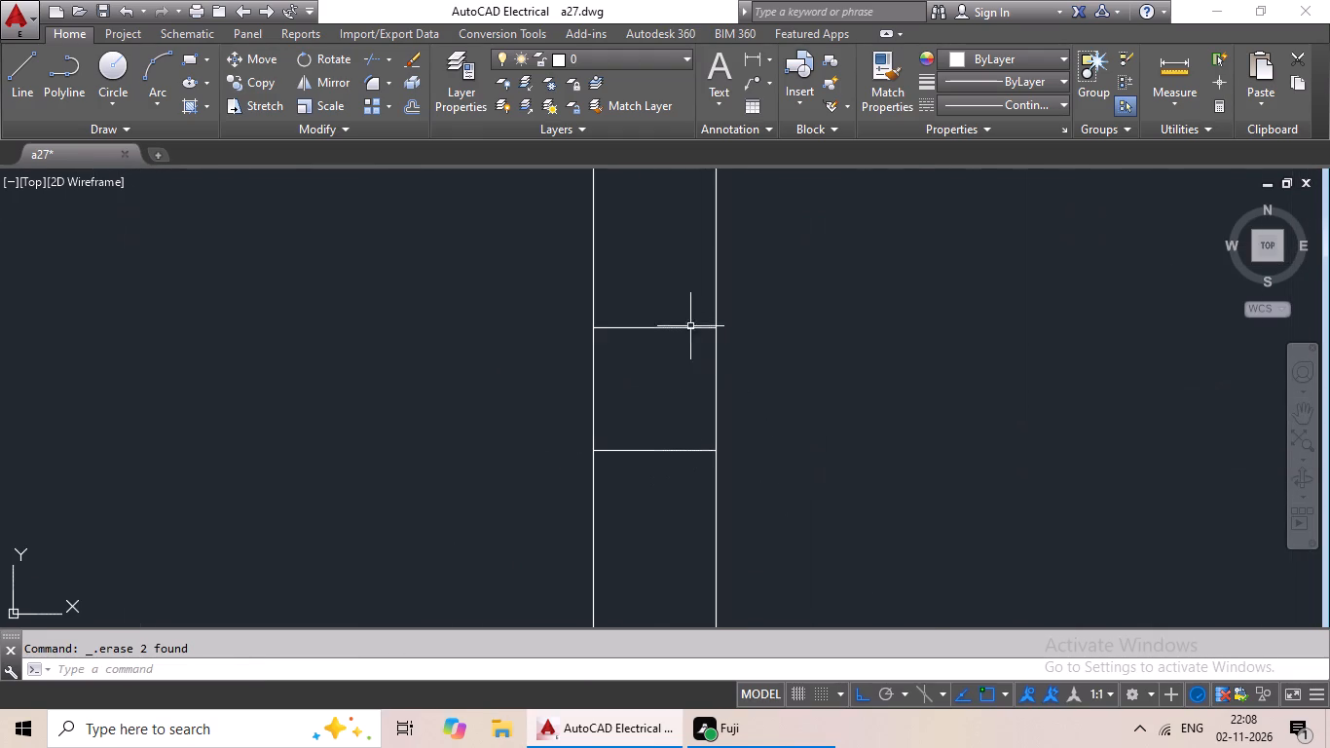
{"action": "scroll", "coordinate": [677, 314], "scroll_direction": "up", "scroll_amount": 1}
{"action": "left_click_drag", "start_coordinate": [687, 291], "coordinate": [645, 570]}
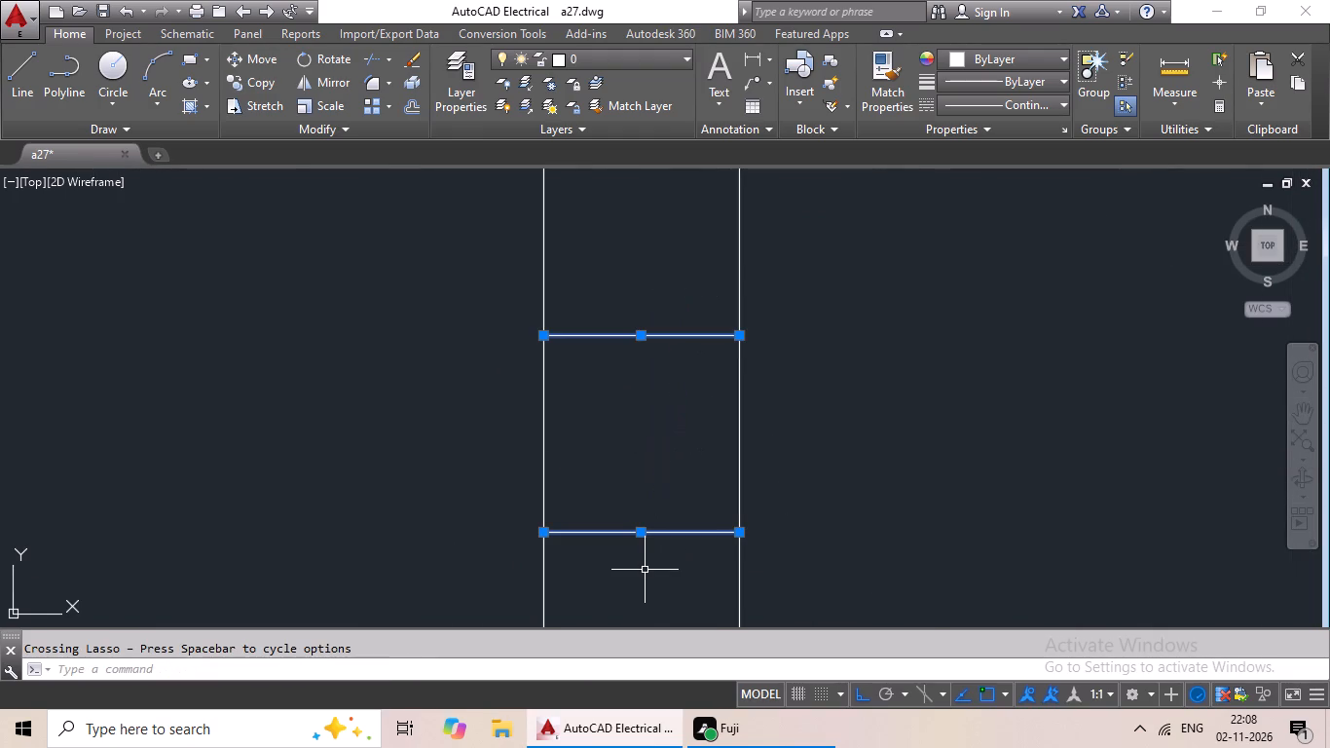
{"action": "key", "text": "Delete"}
Offset the lower line of the kitchen-toilet wall 4' downward to set the toilet depth in the rightmost bay.
{"action": "scroll", "coordinate": [681, 562], "scroll_direction": "down", "scroll_amount": 6}
{"action": "middle_click_drag", "start_coordinate": [771, 579], "coordinate": [632, 487]}
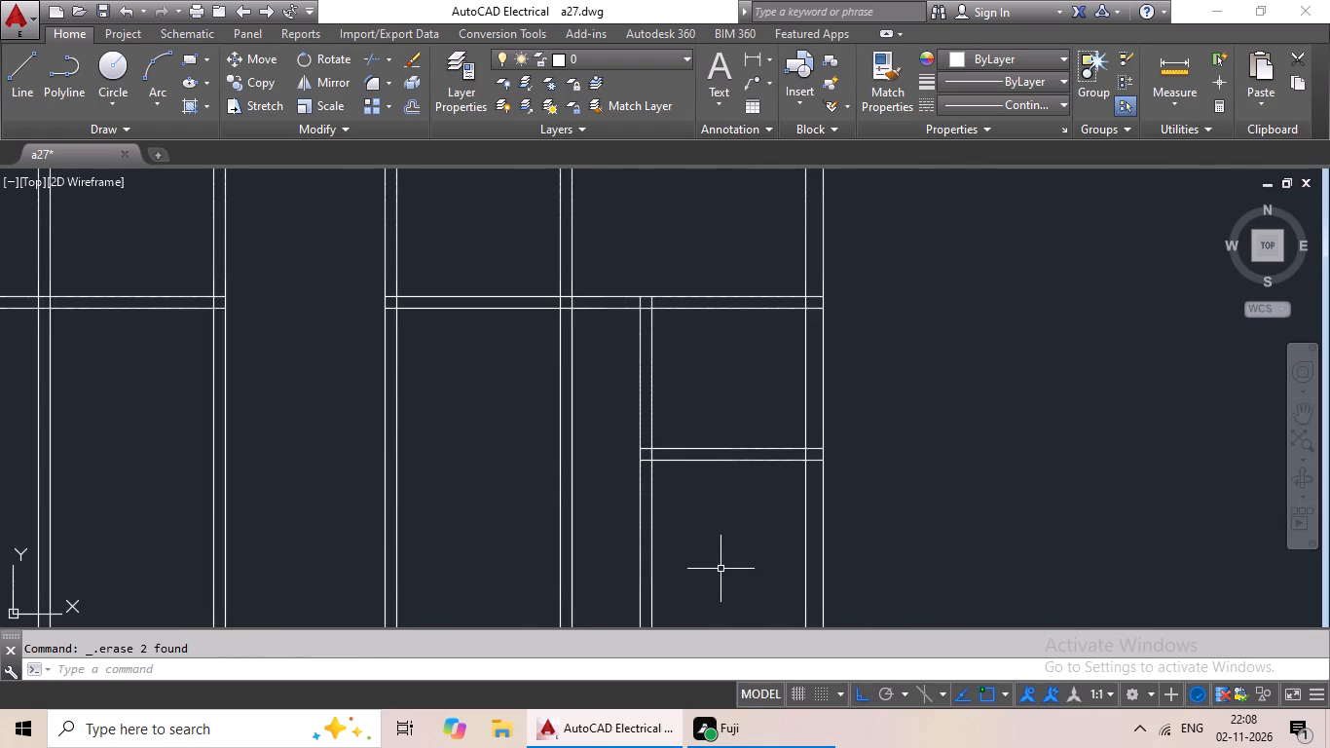
{"action": "middle_click_drag", "start_coordinate": [757, 544], "coordinate": [807, 404]}
{"action": "key", "text": "Escape"}
{"action": "key", "text": "Escape"}
{"action": "key", "text": "o"}
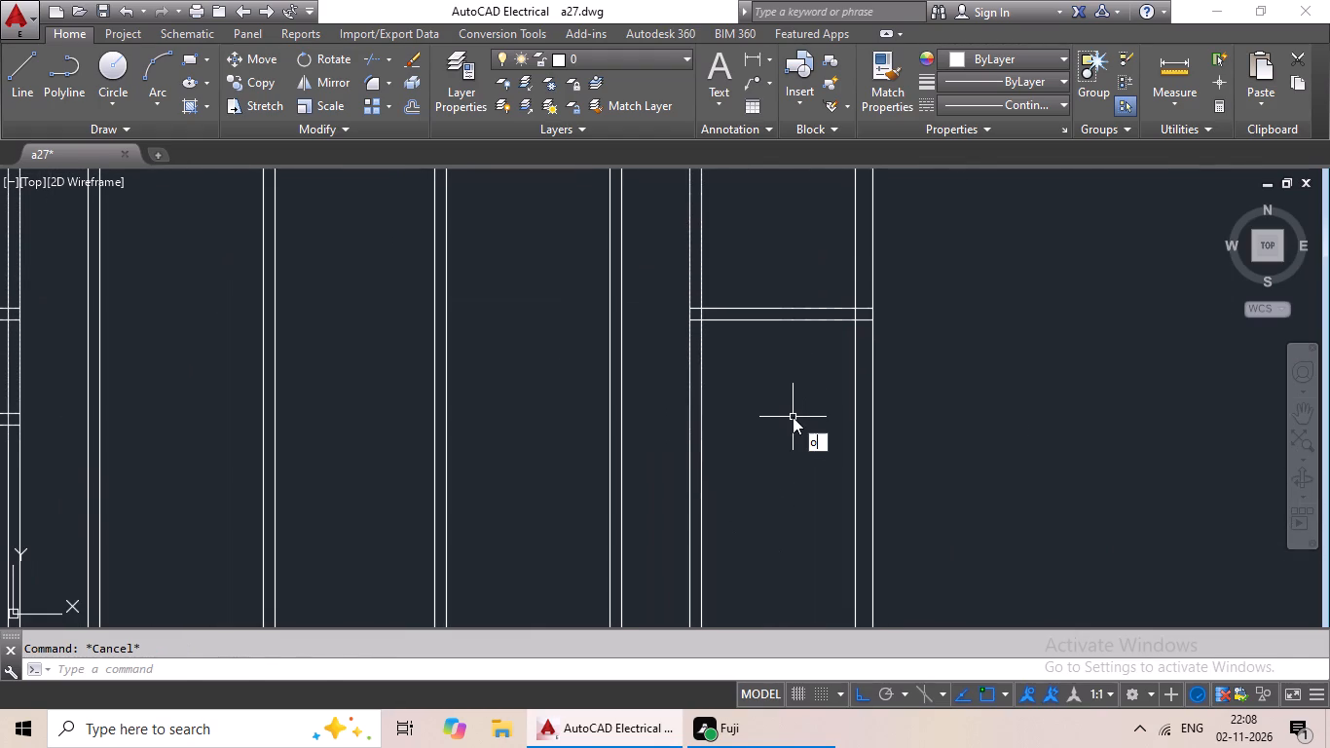
{"action": "key", "text": "Return"}
{"action": "type", "text": "4'"}
{"action": "key", "text": "Return"}
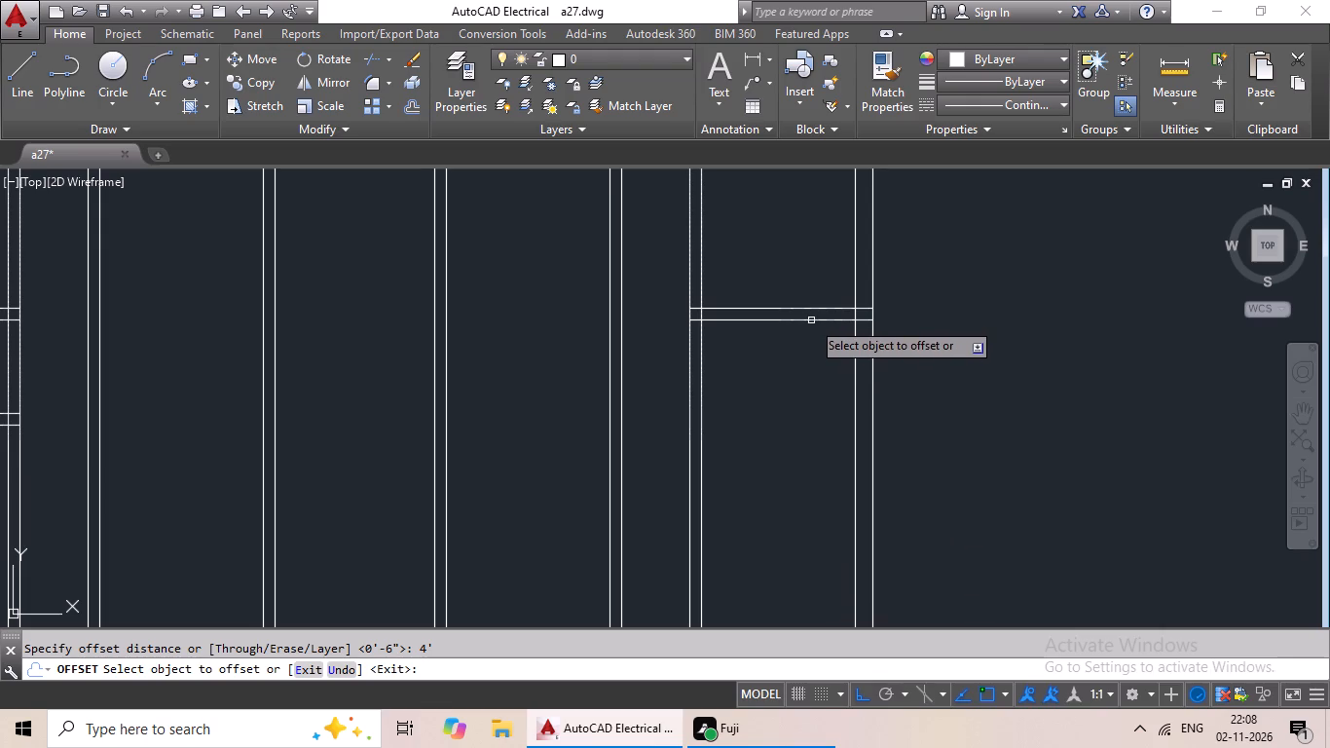
{"action": "left_click_drag", "start_coordinate": [811, 320], "coordinate": [778, 431]}
{"action": "left_click", "coordinate": [776, 474]}
{"action": "key", "text": "Escape"}
{"action": "key", "text": "Escape"}
Offset the toilet's lower line 6" downward in the rightmost bay to form the wall thickness.
{"action": "key", "text": "o"}
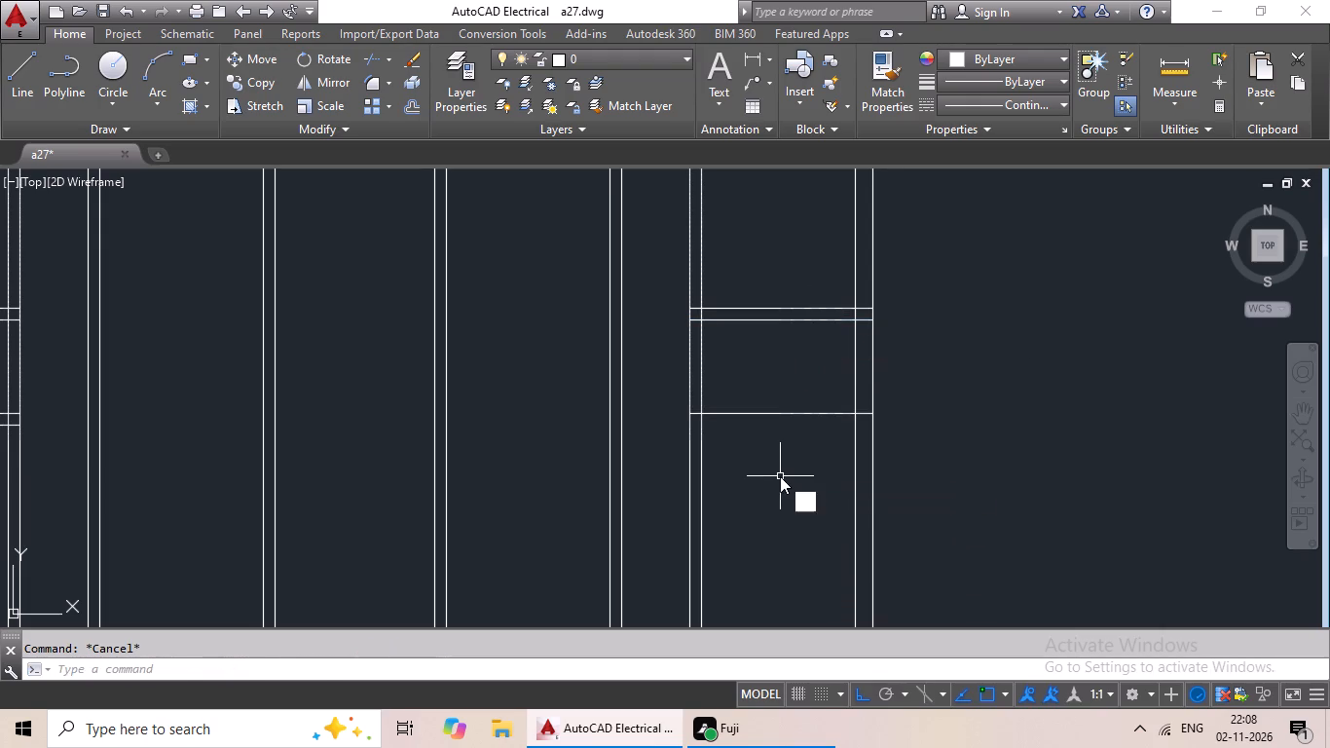
{"action": "key", "text": "Return"}
{"action": "key", "text": "6"}
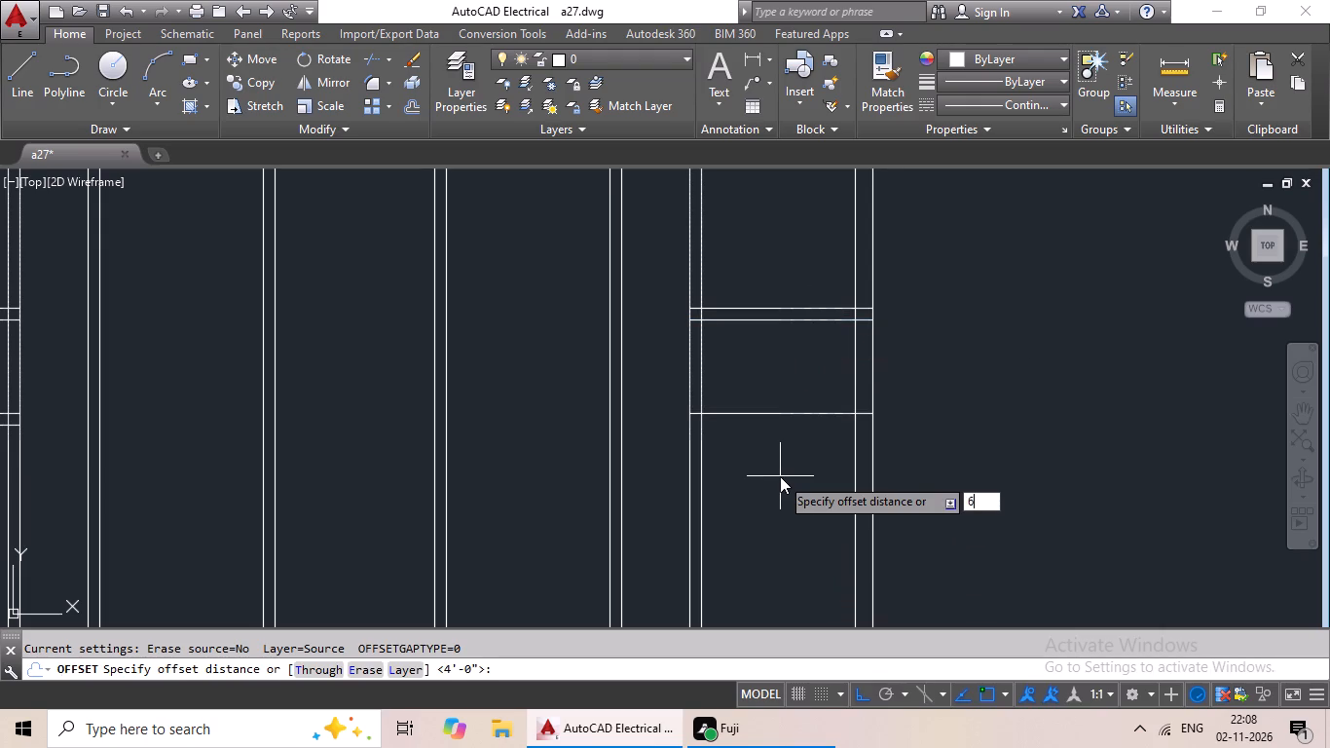
{"action": "key", "text": "shift+quotedbl"}
{"action": "key", "text": "Return"}
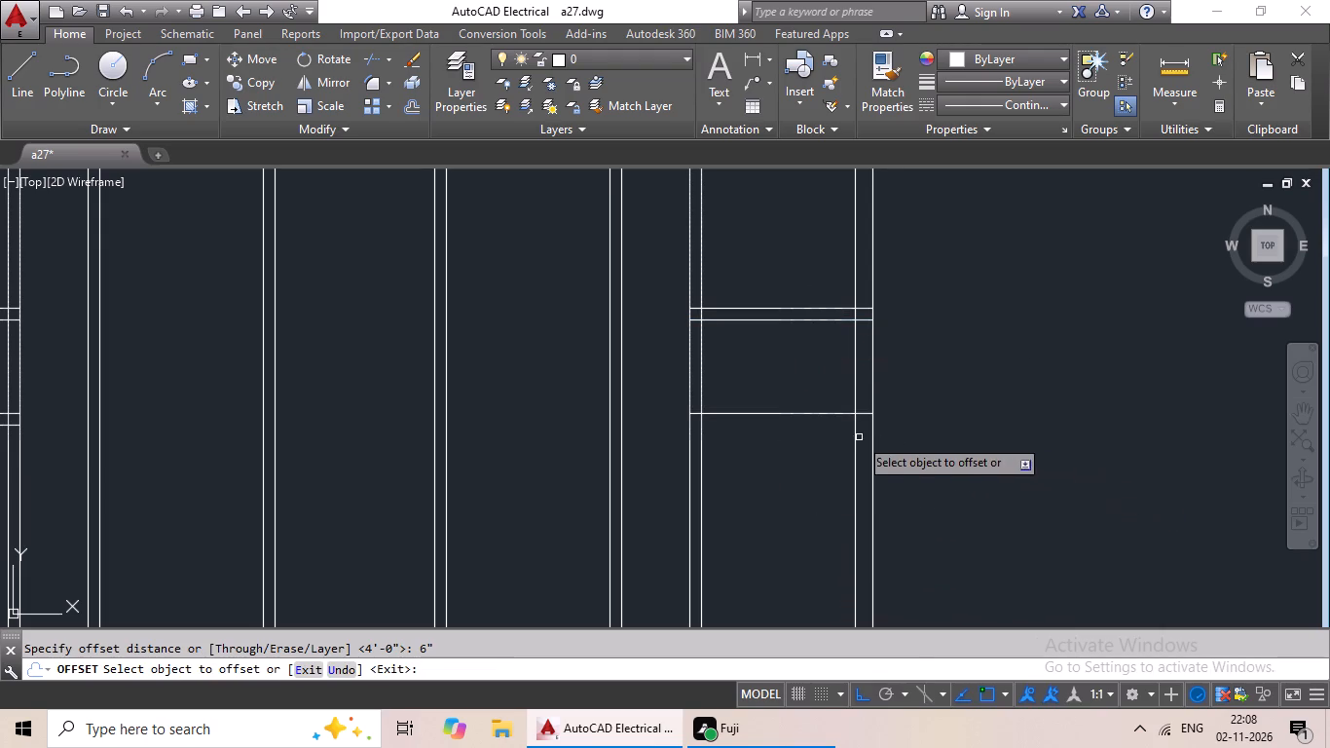
{"action": "left_click_drag", "start_coordinate": [850, 413], "coordinate": [821, 446]}
{"action": "left_click", "coordinate": [817, 450]}
{"action": "scroll", "coordinate": [815, 453], "scroll_direction": "down", "scroll_amount": 3}
{"action": "middle_click_drag", "start_coordinate": [811, 460], "coordinate": [885, 460]}
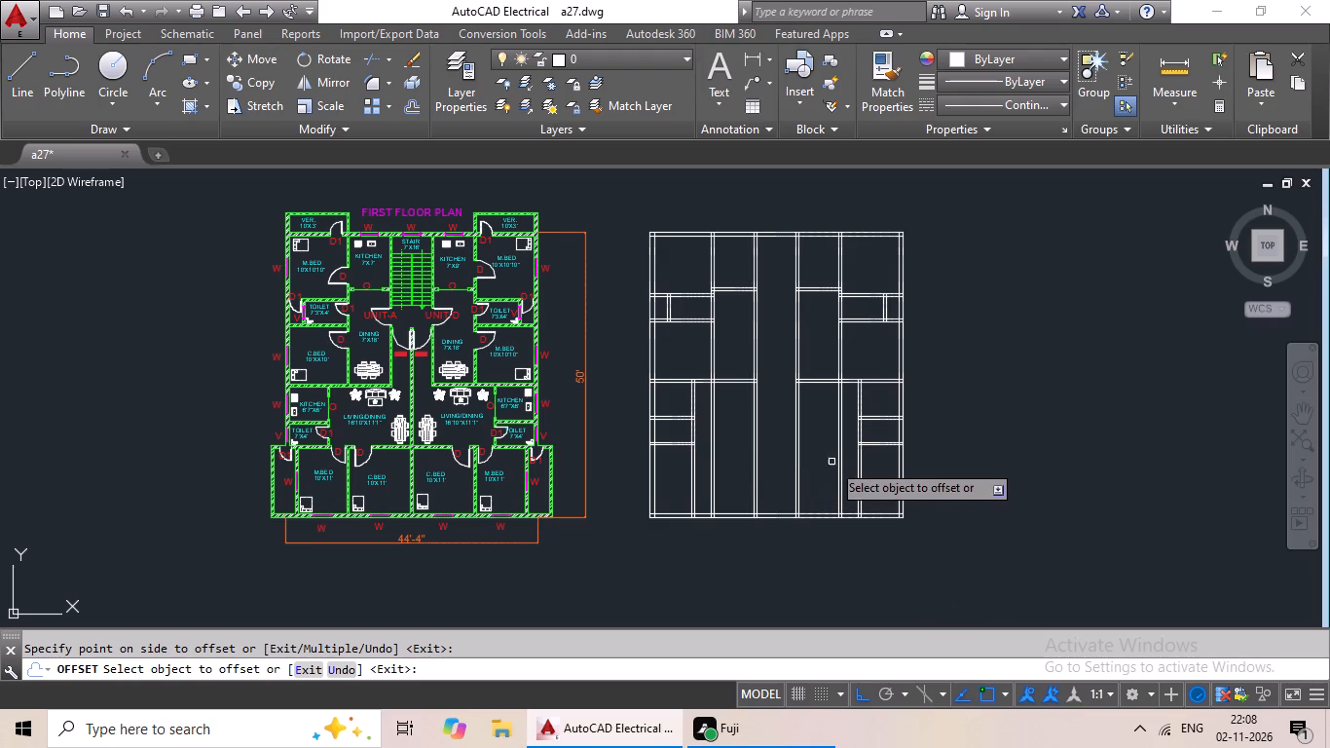
{"action": "scroll", "coordinate": [860, 485], "scroll_direction": "up", "scroll_amount": 1}
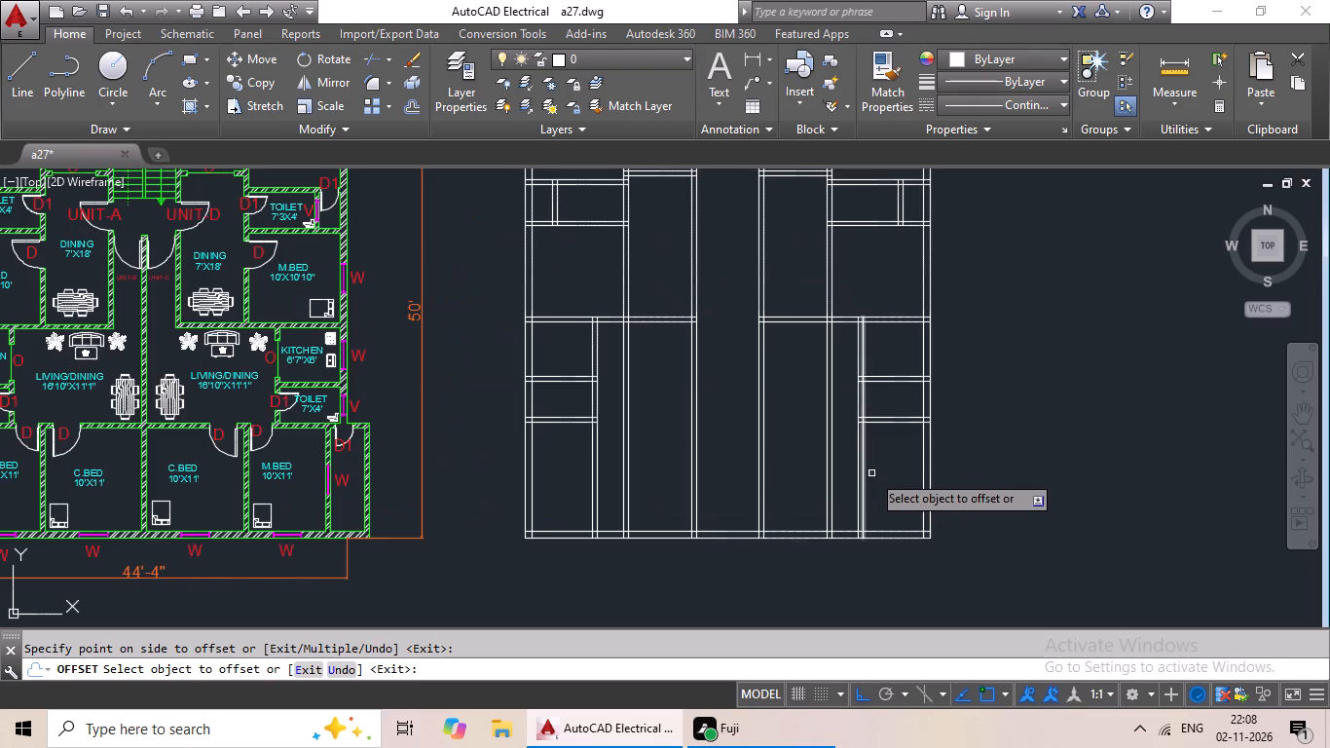
{"action": "middle_click_drag", "start_coordinate": [895, 462], "coordinate": [860, 467]}
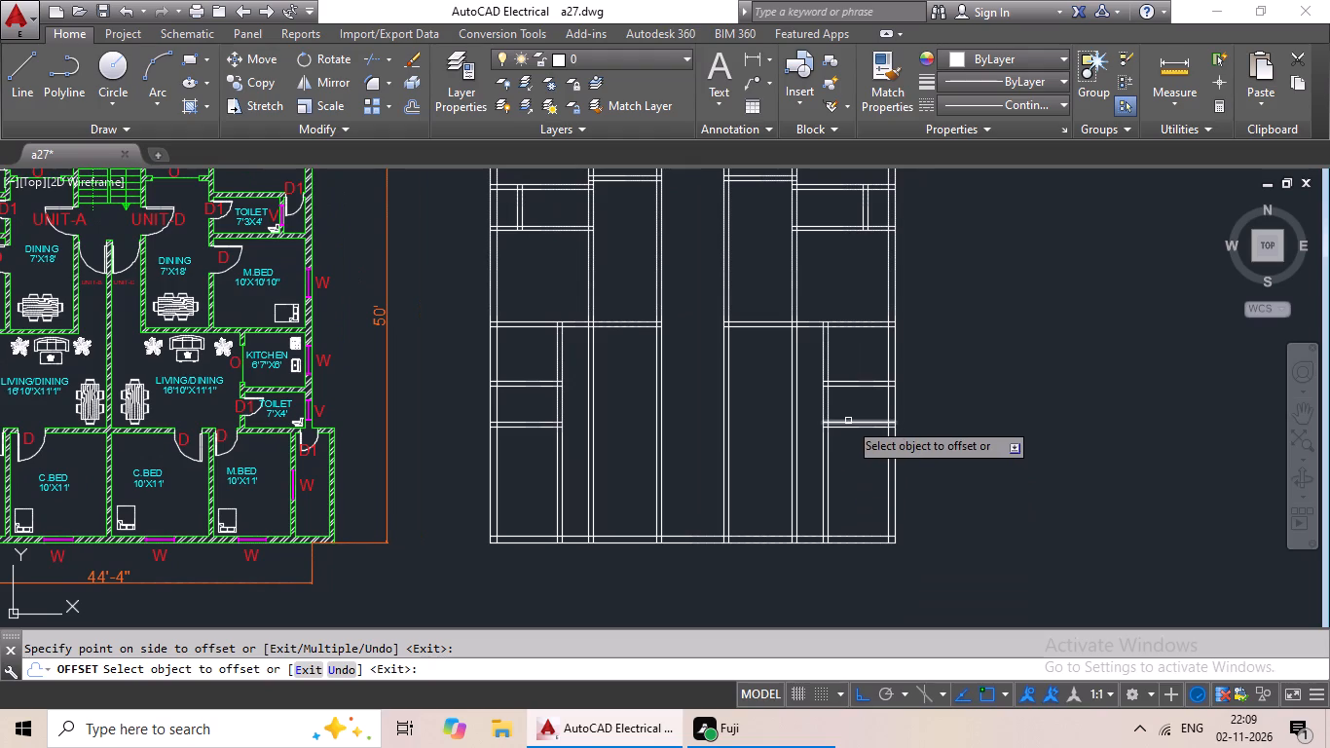
{"action": "key", "text": "Escape"}
{"action": "key", "text": "Escape"}
{"action": "key", "text": "Escape"}
{"action": "key", "text": "Escape"}
{"action": "key", "text": "Escape"}
{"action": "key", "text": "Escape"}
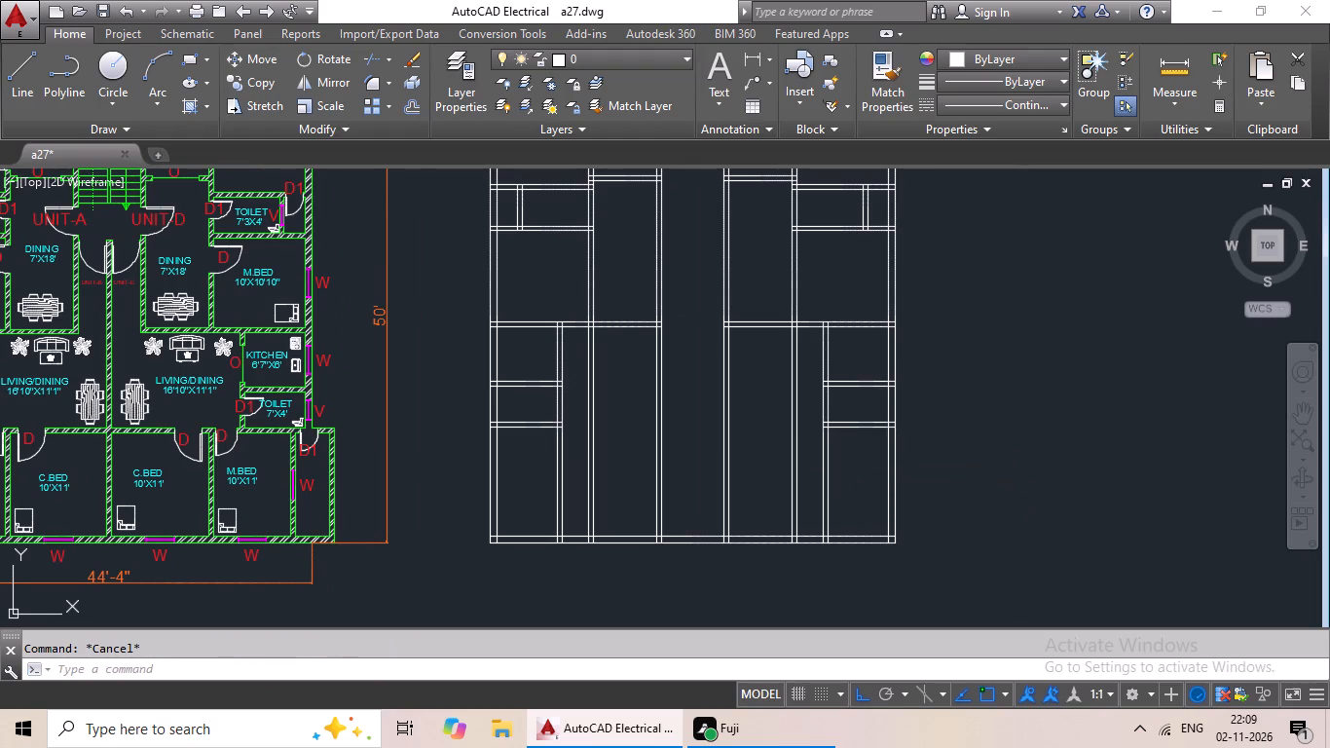
{"action": "key", "text": "Escape"}
{"action": "key", "text": "Escape"}
In the rightmost bay, extend the toilet's lower wall lines inward to the adjacent vertical wall and the kitchen's vertical lines up to the upper toilet wall.
{"action": "key", "text": "e"}
{"action": "key", "text": "x"}
{"action": "key", "text": "space"}
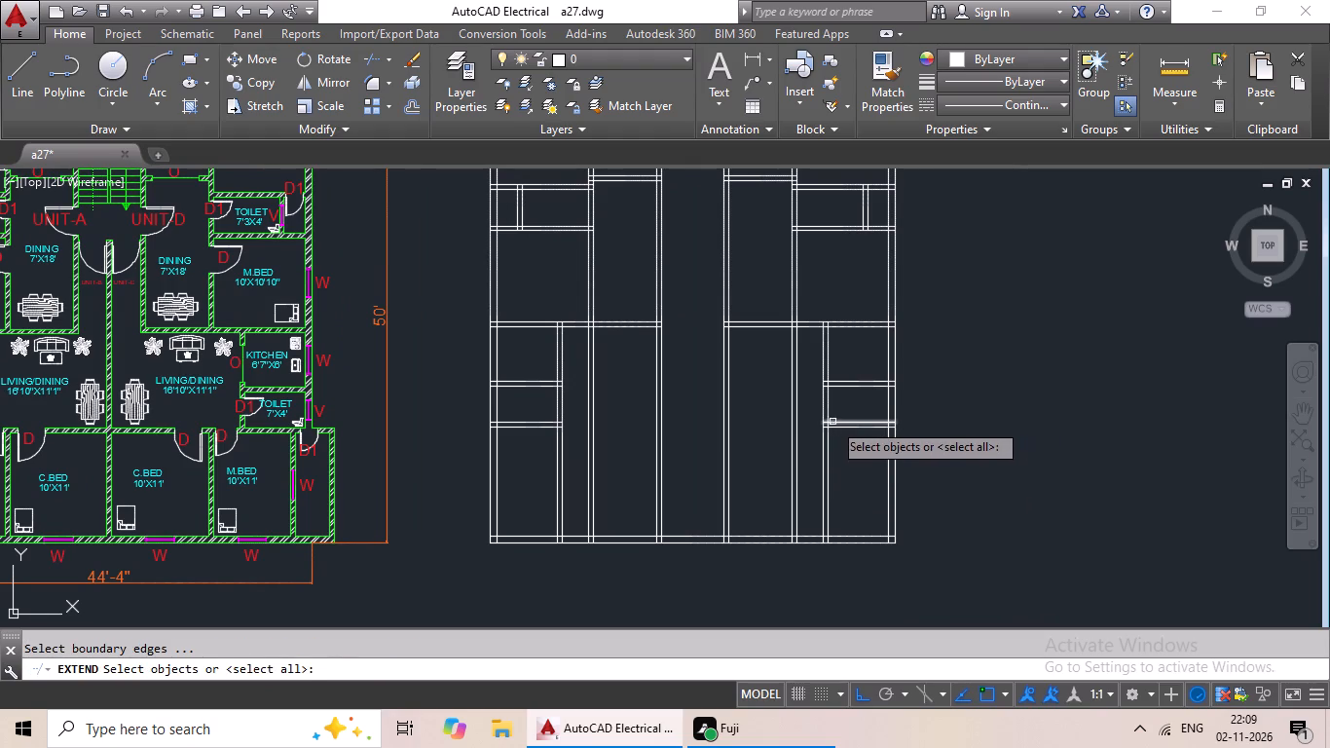
{"action": "key", "text": "space"}
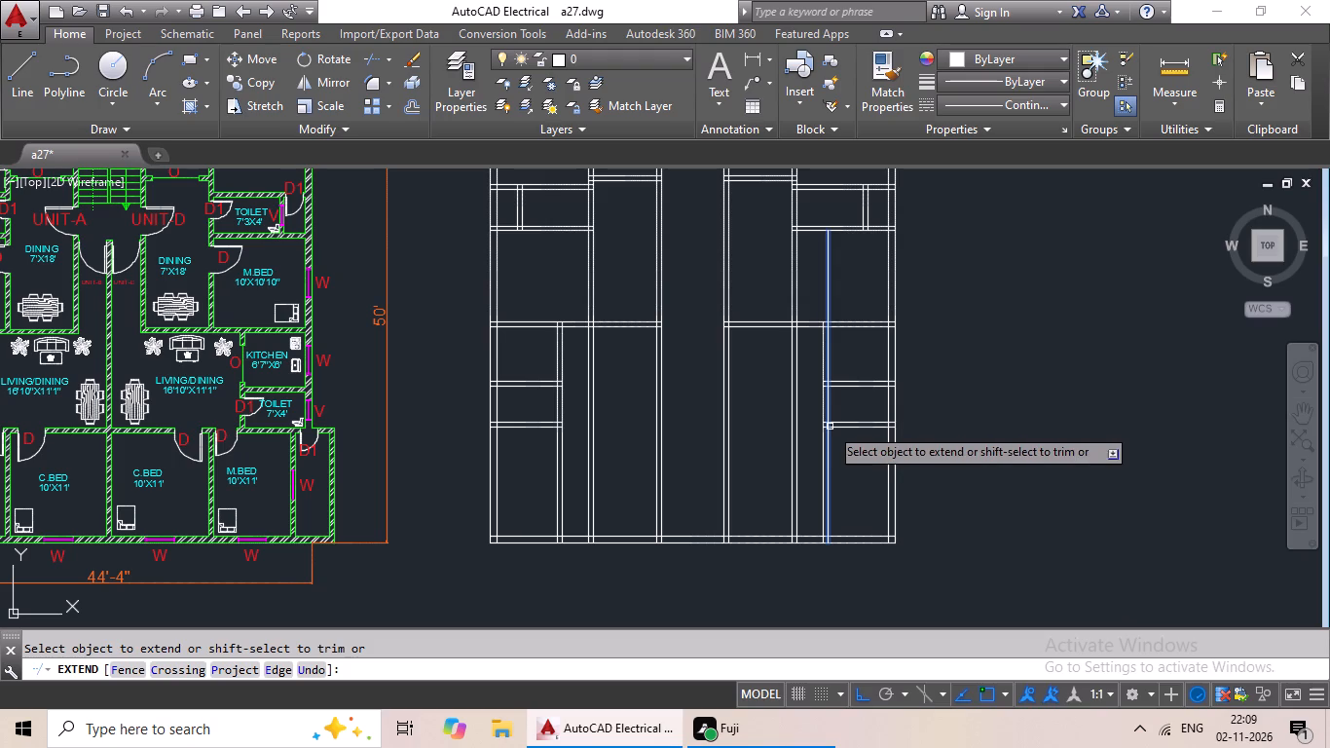
{"action": "double_click", "coordinate": [841, 423]}
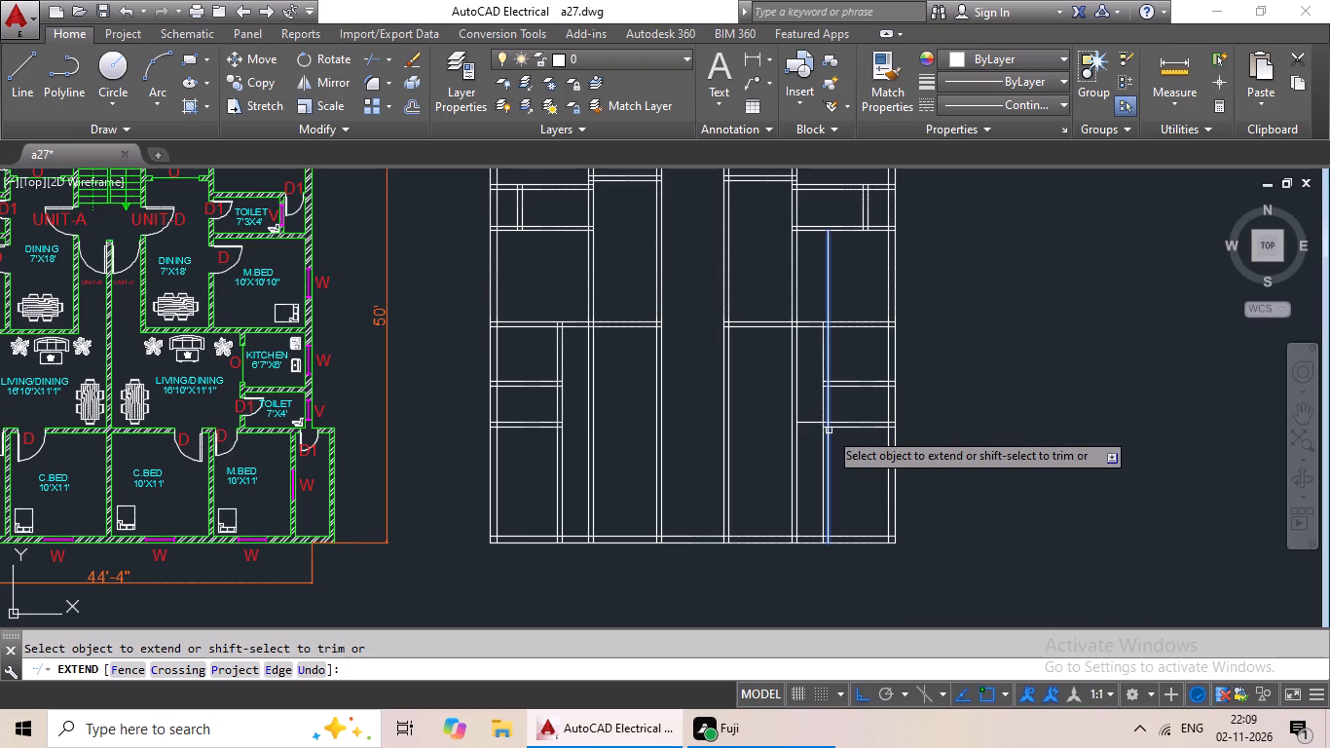
{"action": "left_click", "coordinate": [829, 430]}
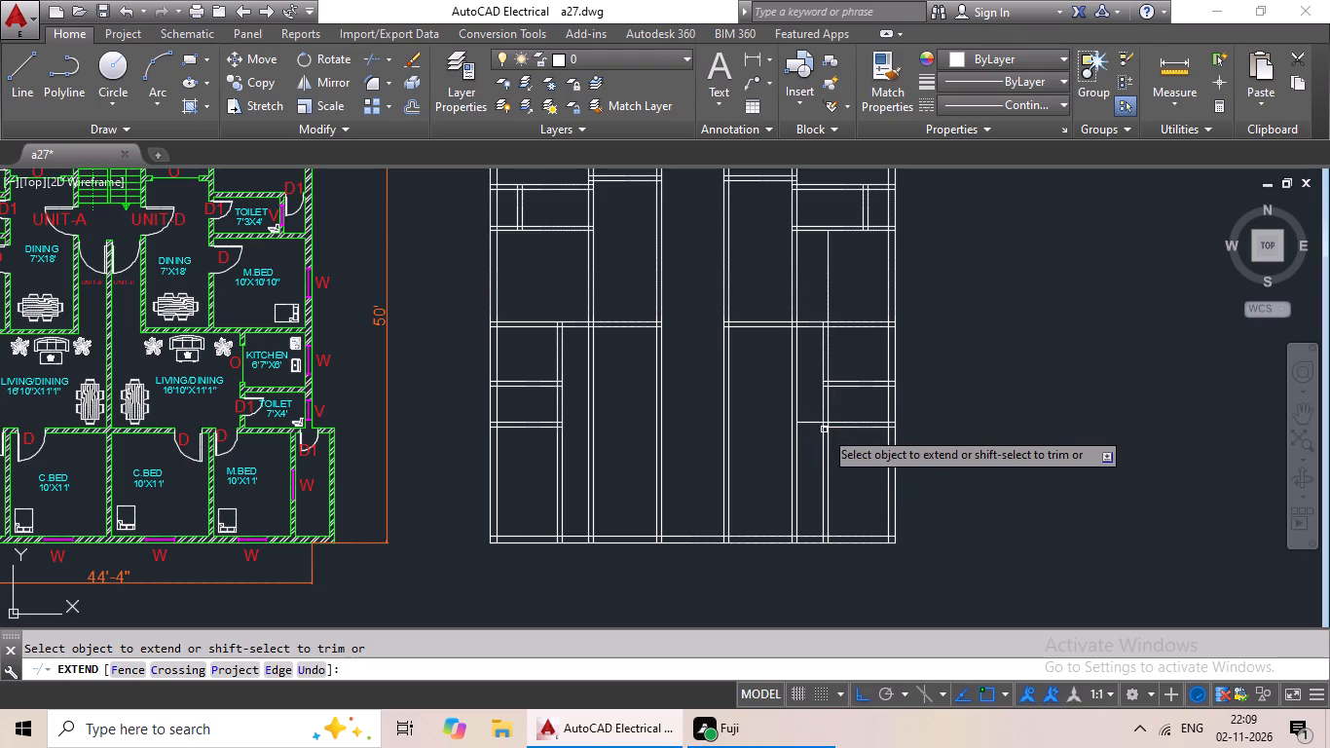
{"action": "left_click", "coordinate": [808, 423]}
{"action": "left_click", "coordinate": [846, 430]}
{"action": "left_click_drag", "start_coordinate": [835, 430], "coordinate": [824, 430]}
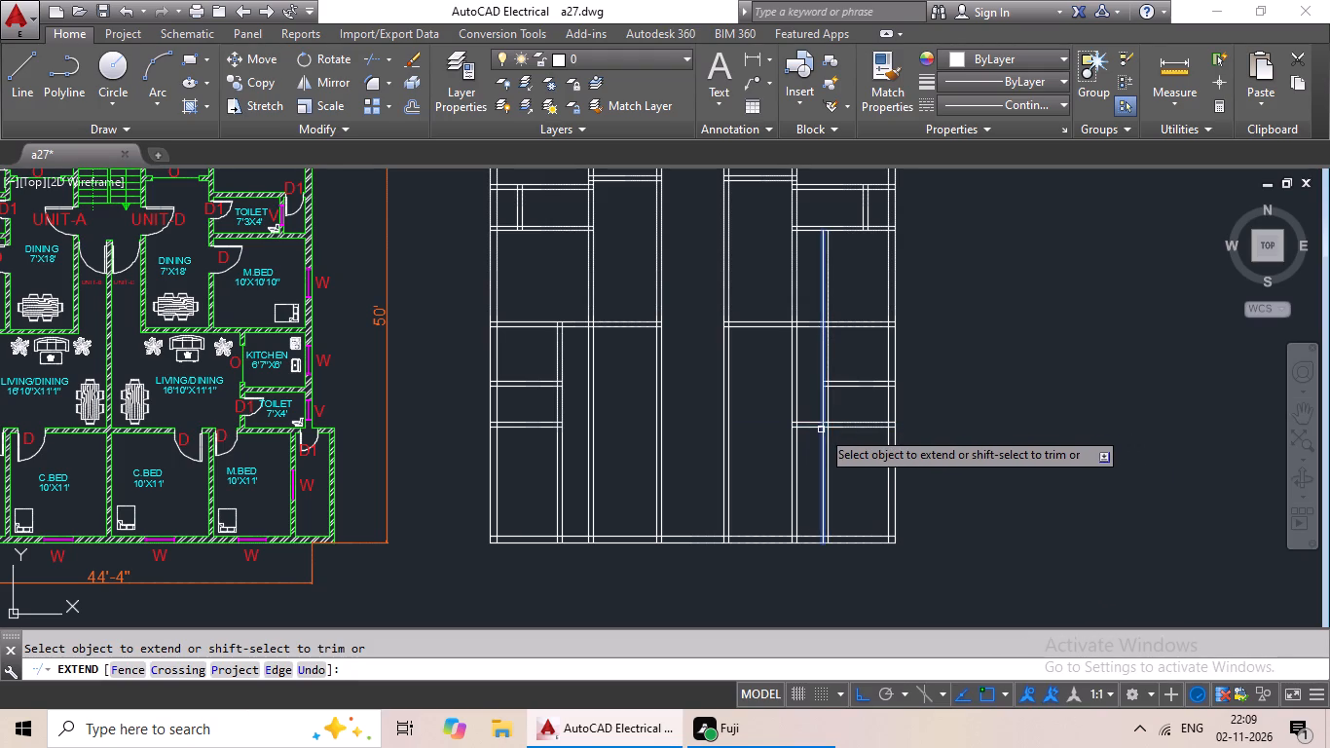
{"action": "left_click", "coordinate": [821, 430]}
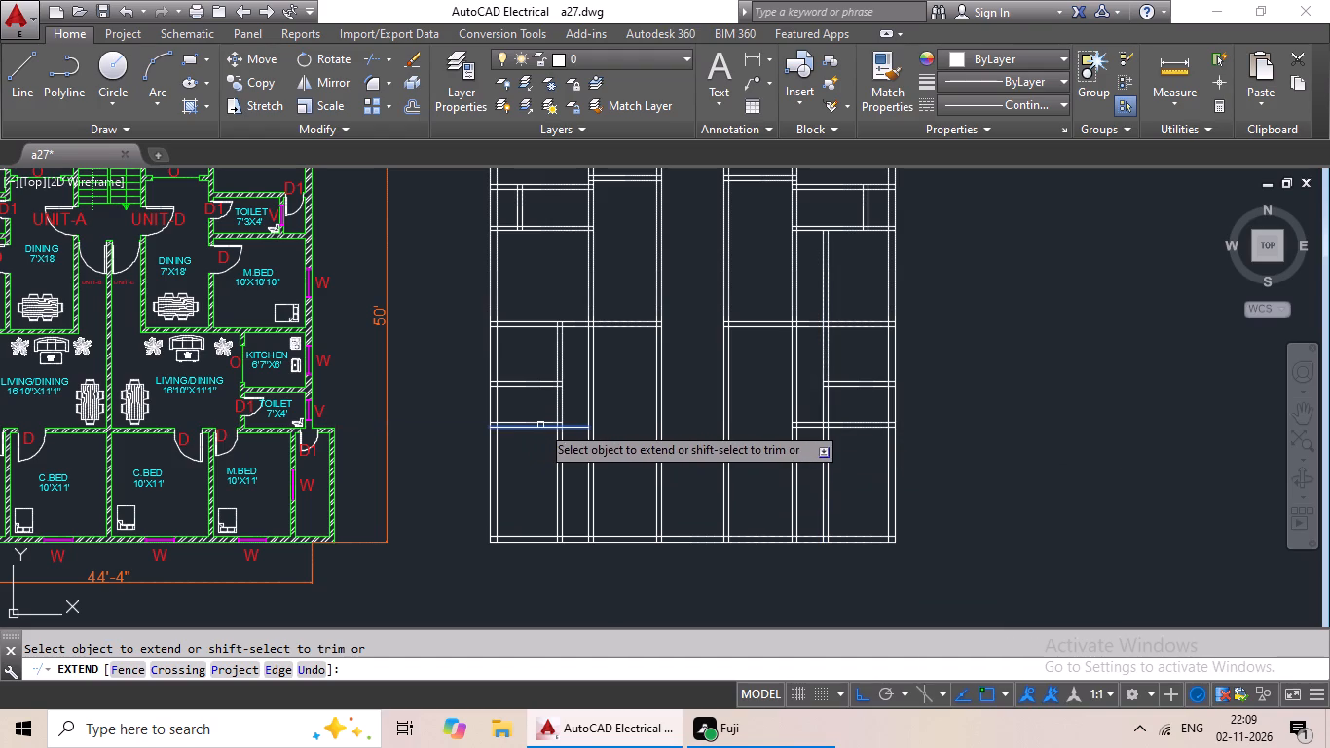
Extend both lines of the toilet's lower wall in the leftmost bay inward to the adjacent vertical wall.
{"action": "left_click", "coordinate": [541, 425]}
{"action": "left_click", "coordinate": [573, 426]}
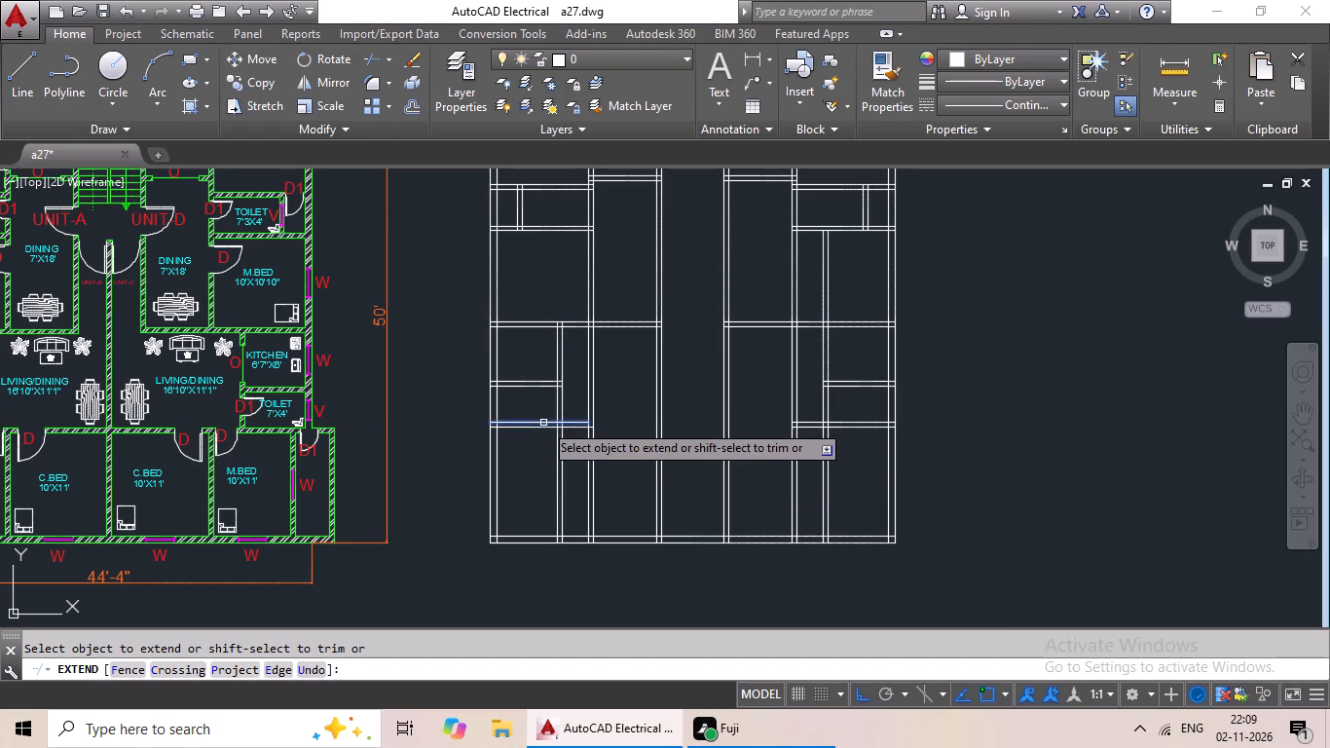
{"action": "left_click_drag", "start_coordinate": [543, 423], "coordinate": [561, 423]}
{"action": "left_click", "coordinate": [572, 423]}
{"action": "middle_click_drag", "start_coordinate": [640, 467], "coordinate": [709, 431]}
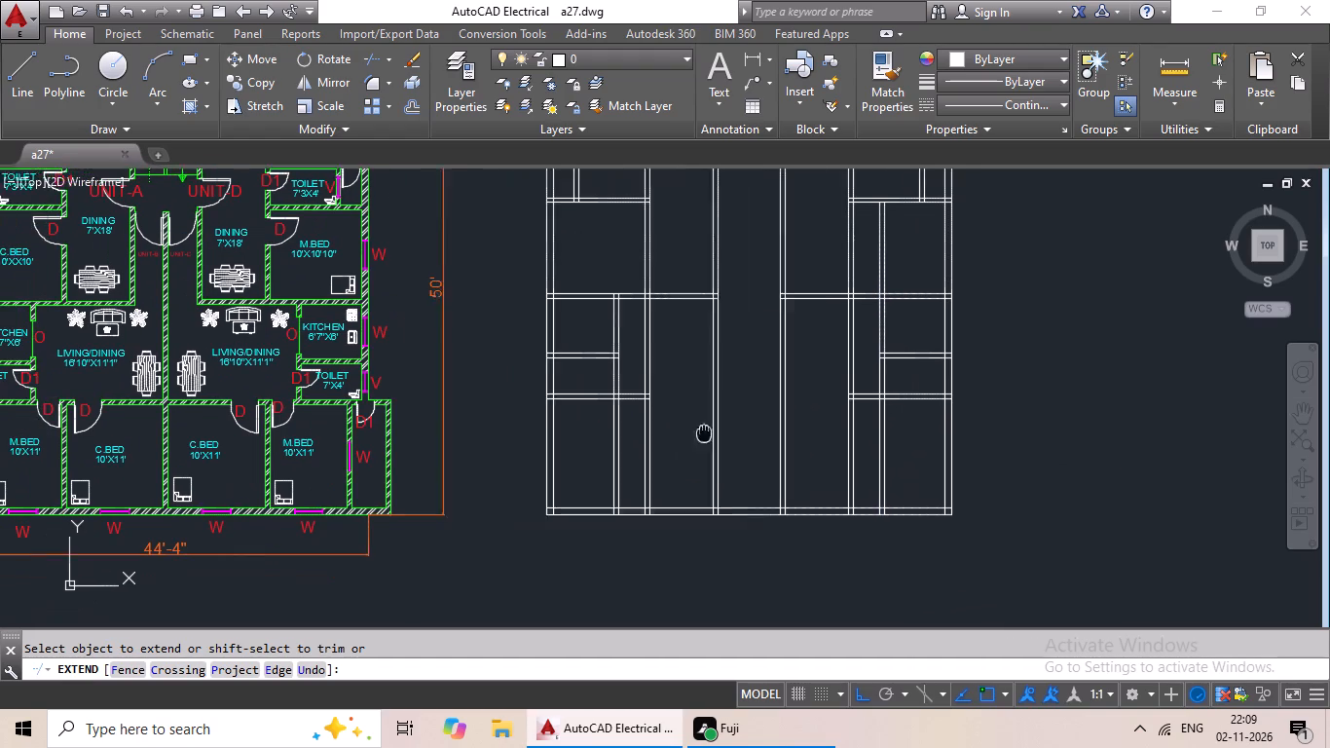
{"action": "middle_click_drag", "start_coordinate": [709, 431], "coordinate": [710, 431]}
{"action": "middle_click_drag", "start_coordinate": [692, 427], "coordinate": [777, 428]}
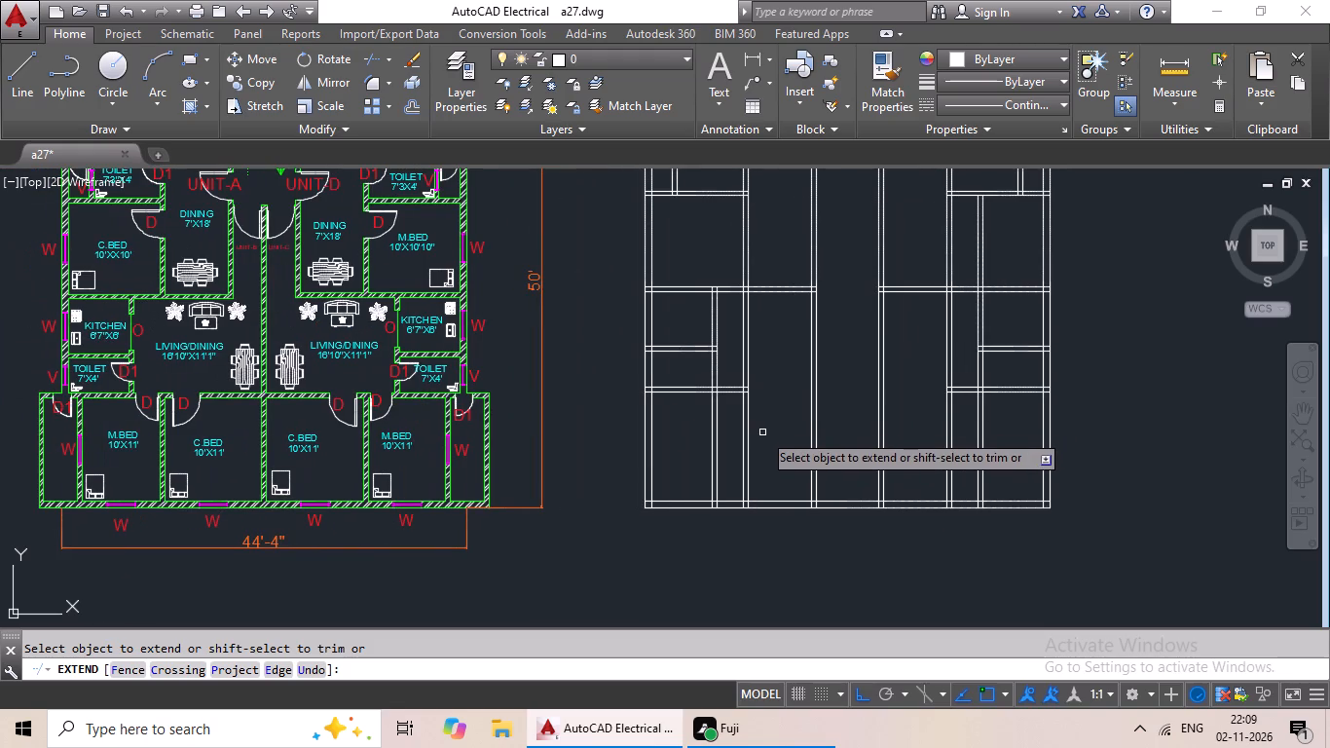
{"action": "key", "text": "Escape"}
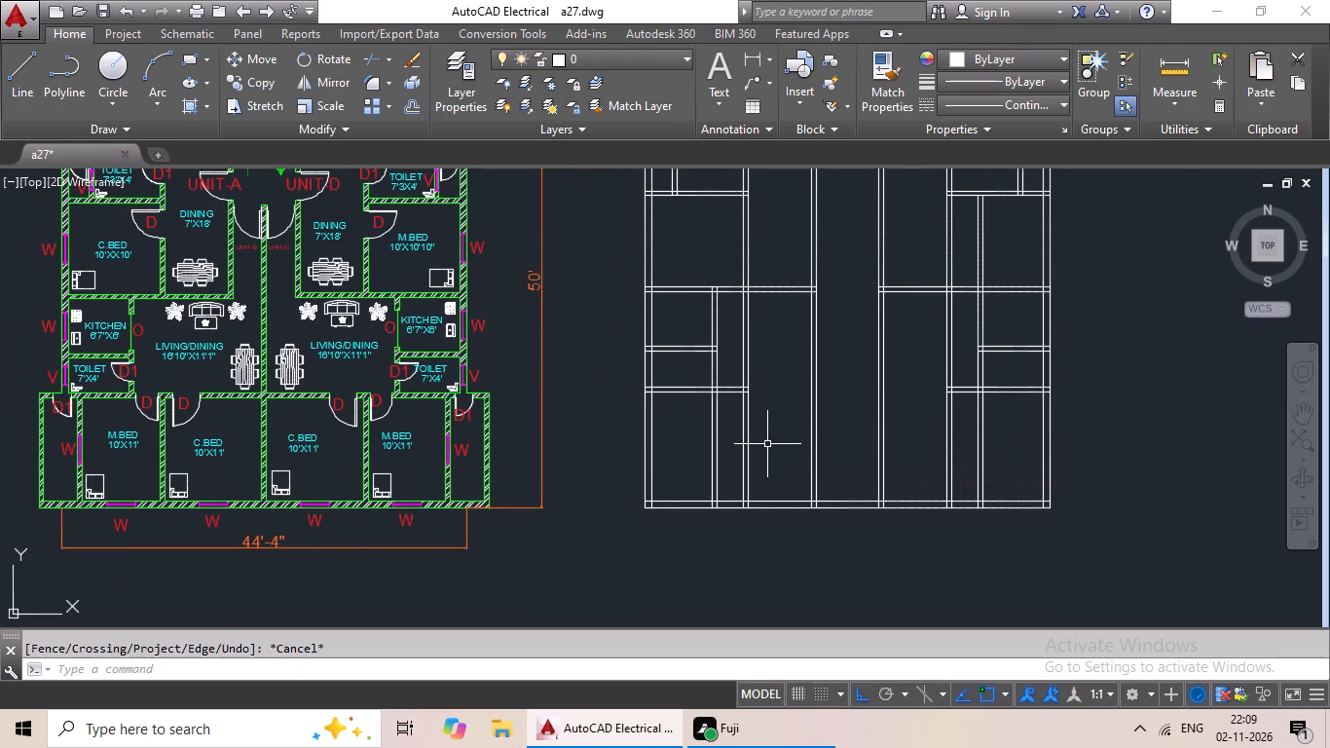
{"action": "key", "text": "Escape"}
{"action": "key", "text": "Escape"}
{"action": "key", "text": "Escape"}
{"action": "key", "text": "Escape"}
{"action": "key", "text": "Escape"}
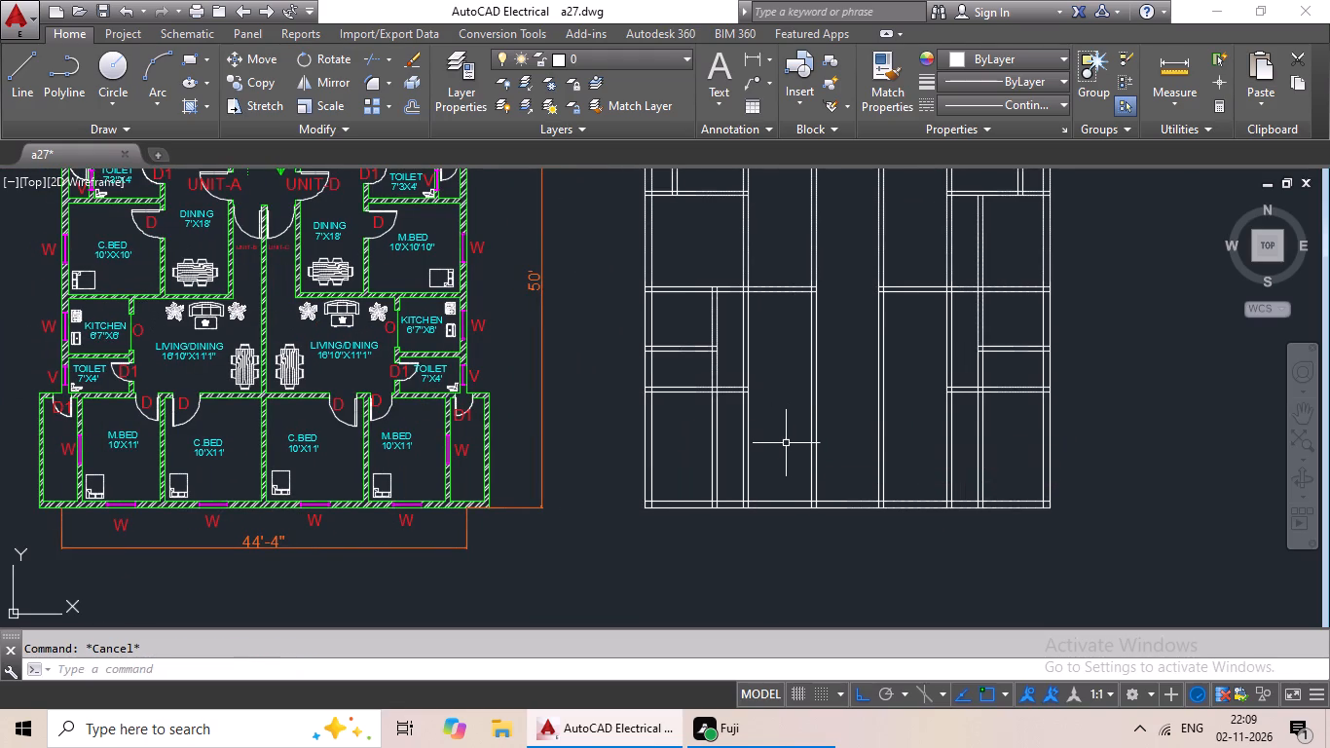
Trim the kitchen's vertical wall lines below the toilet's lower wall in both outer bays.
{"action": "key", "text": "t"}
{"action": "key", "text": "r"}
{"action": "key", "text": "space"}
{"action": "key", "text": "space"}
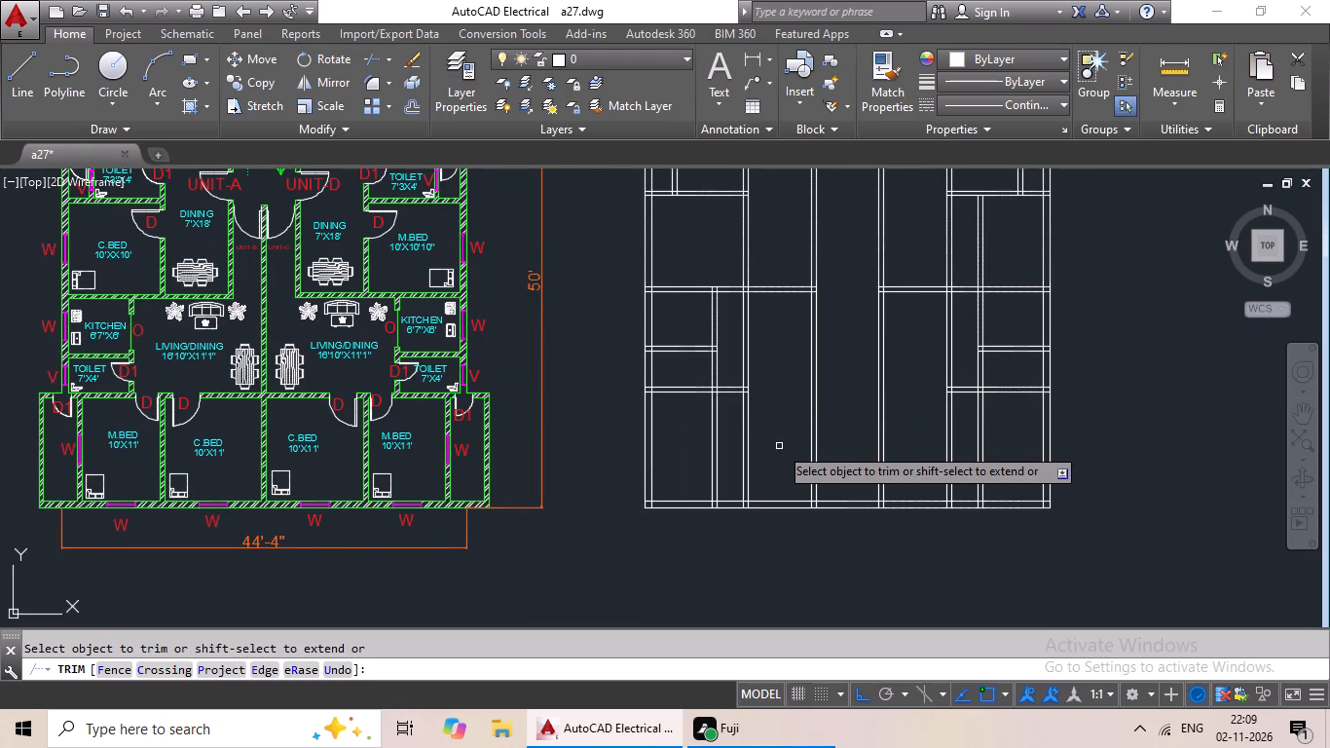
{"action": "scroll", "coordinate": [717, 443], "scroll_direction": "up", "scroll_amount": 2}
{"action": "left_click_drag", "start_coordinate": [745, 380], "coordinate": [663, 552]}
{"action": "left_click_drag", "start_coordinate": [672, 533], "coordinate": [696, 475]}
{"action": "left_click", "coordinate": [744, 376]}
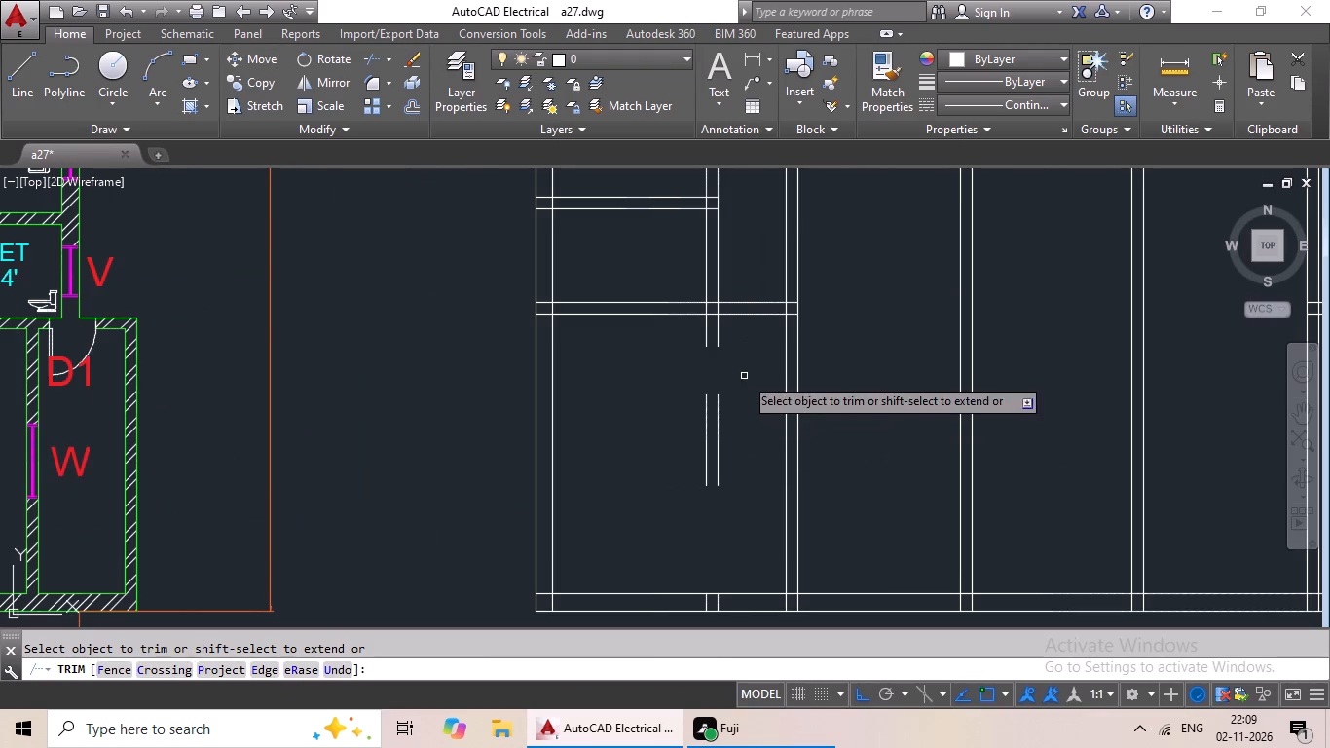
{"action": "left_click_drag", "start_coordinate": [757, 328], "coordinate": [629, 437]}
{"action": "scroll", "coordinate": [707, 450], "scroll_direction": "down", "scroll_amount": 2}
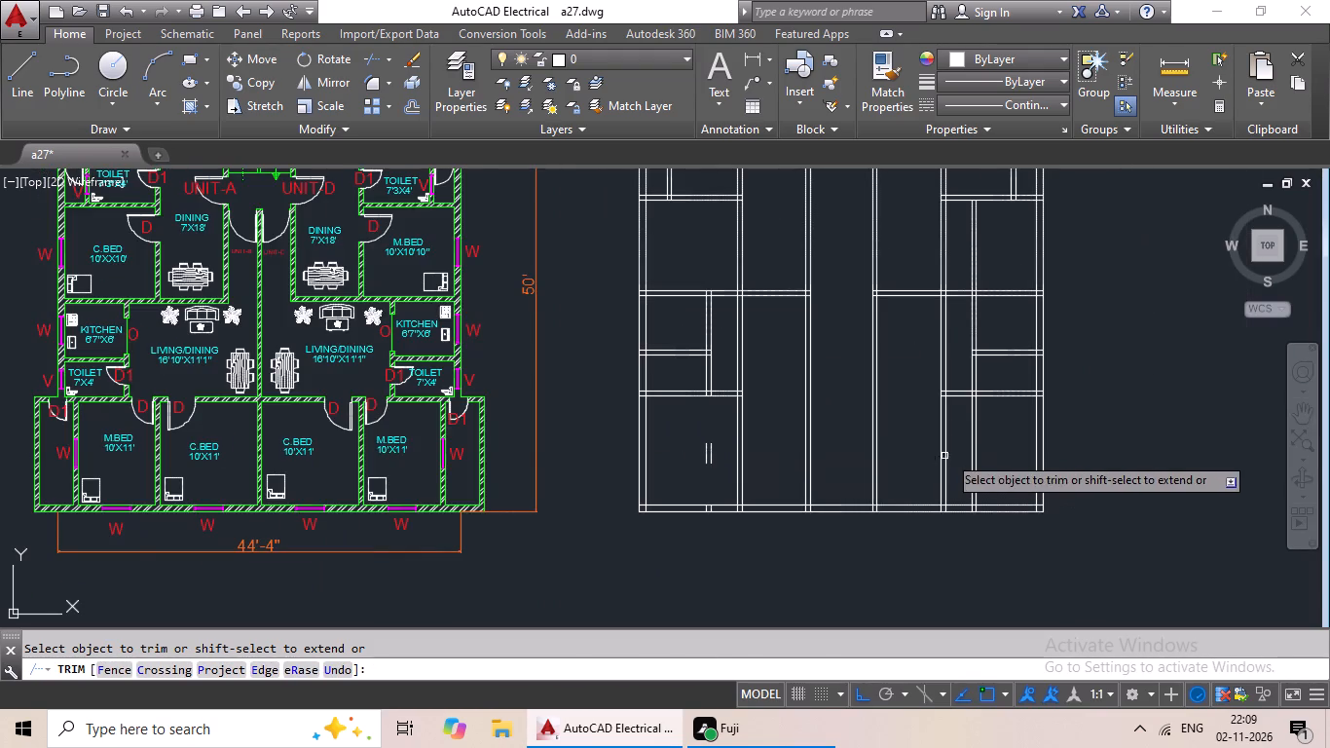
{"action": "scroll", "coordinate": [999, 428], "scroll_direction": "up", "scroll_amount": 2}
{"action": "left_click_drag", "start_coordinate": [1007, 389], "coordinate": [894, 576]}
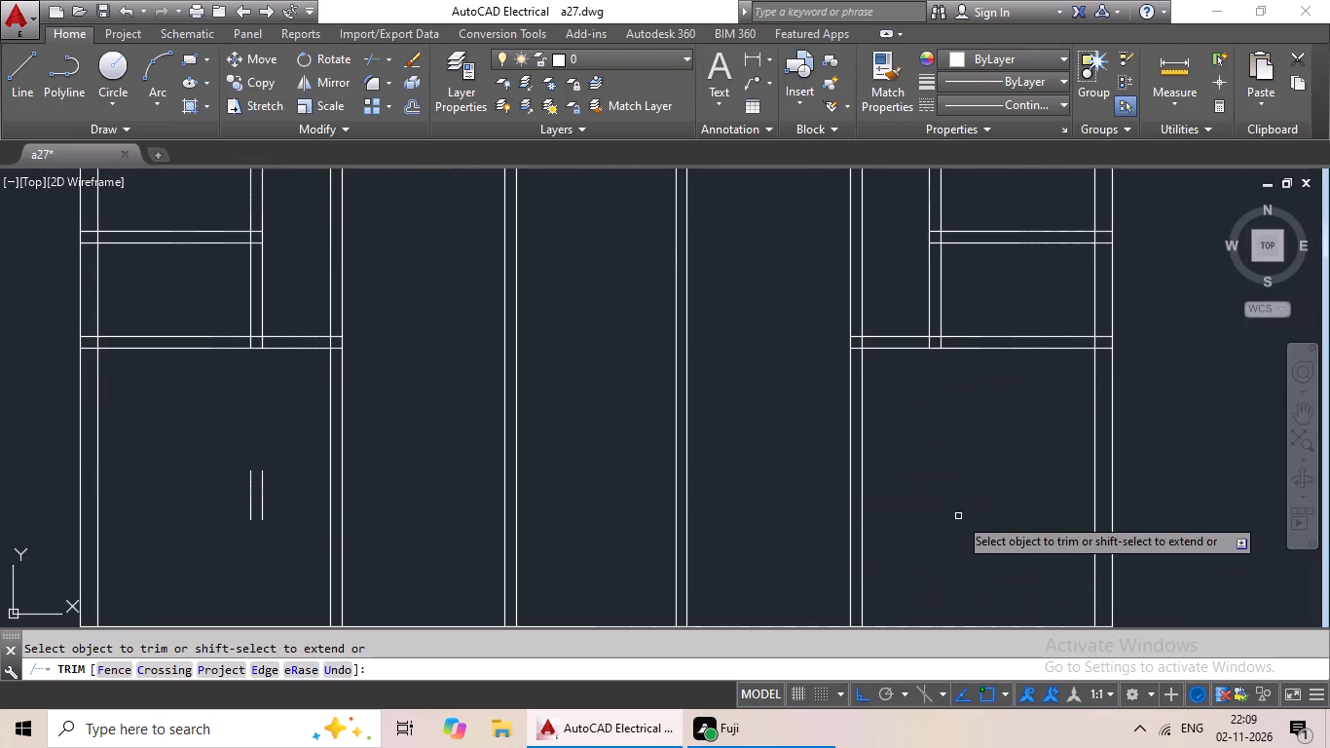
{"action": "scroll", "coordinate": [964, 511], "scroll_direction": "down", "scroll_amount": 2}
{"action": "scroll", "coordinate": [697, 507], "scroll_direction": "up", "scroll_amount": 3}
{"action": "key", "text": "Escape"}
Erase the leftover vertical line pieces in the leftmost bay's bottom room and inside its bottom outer wall.
{"action": "left_click_drag", "start_coordinate": [716, 445], "coordinate": [620, 516]}
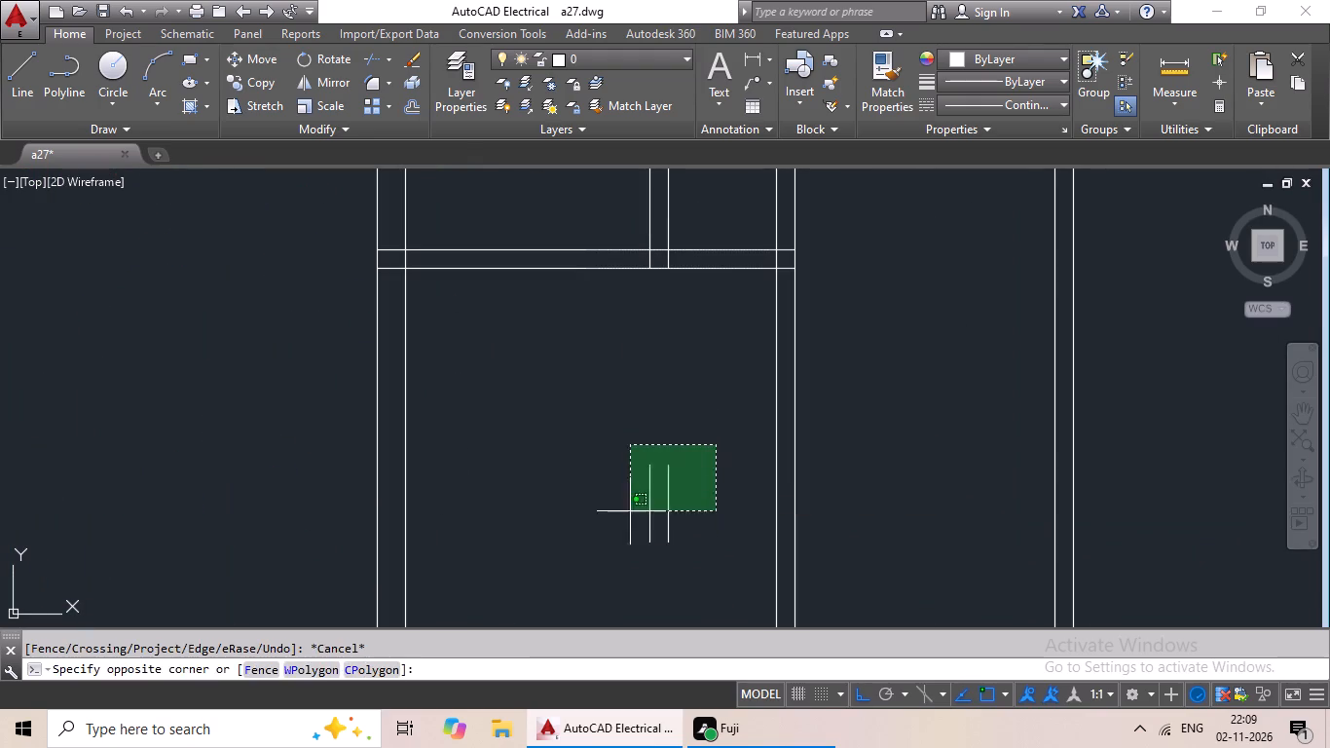
{"action": "left_click_drag", "start_coordinate": [620, 516], "coordinate": [580, 542]}
{"action": "key", "text": "Delete"}
{"action": "scroll", "coordinate": [694, 497], "scroll_direction": "down", "scroll_amount": 3}
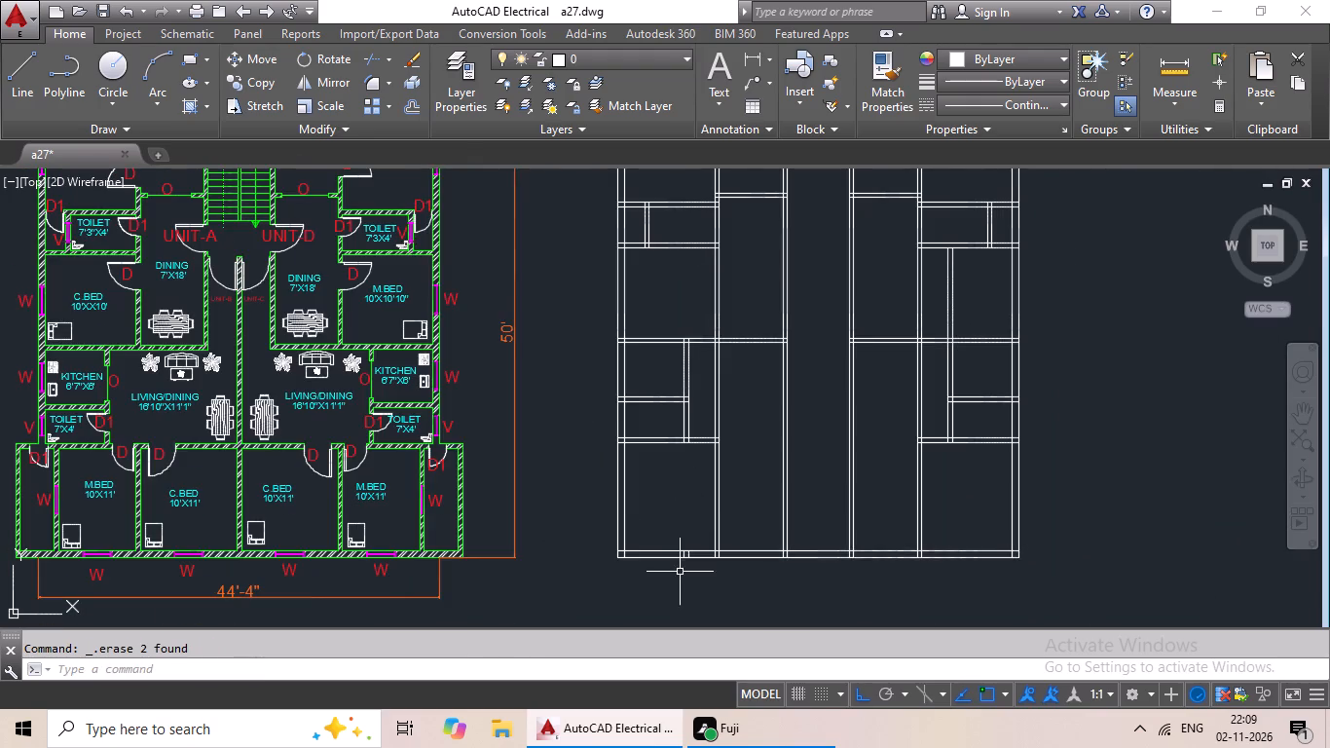
{"action": "scroll", "coordinate": [682, 574], "scroll_direction": "up", "scroll_amount": 6}
{"action": "left_click_drag", "start_coordinate": [755, 446], "coordinate": [550, 475]}
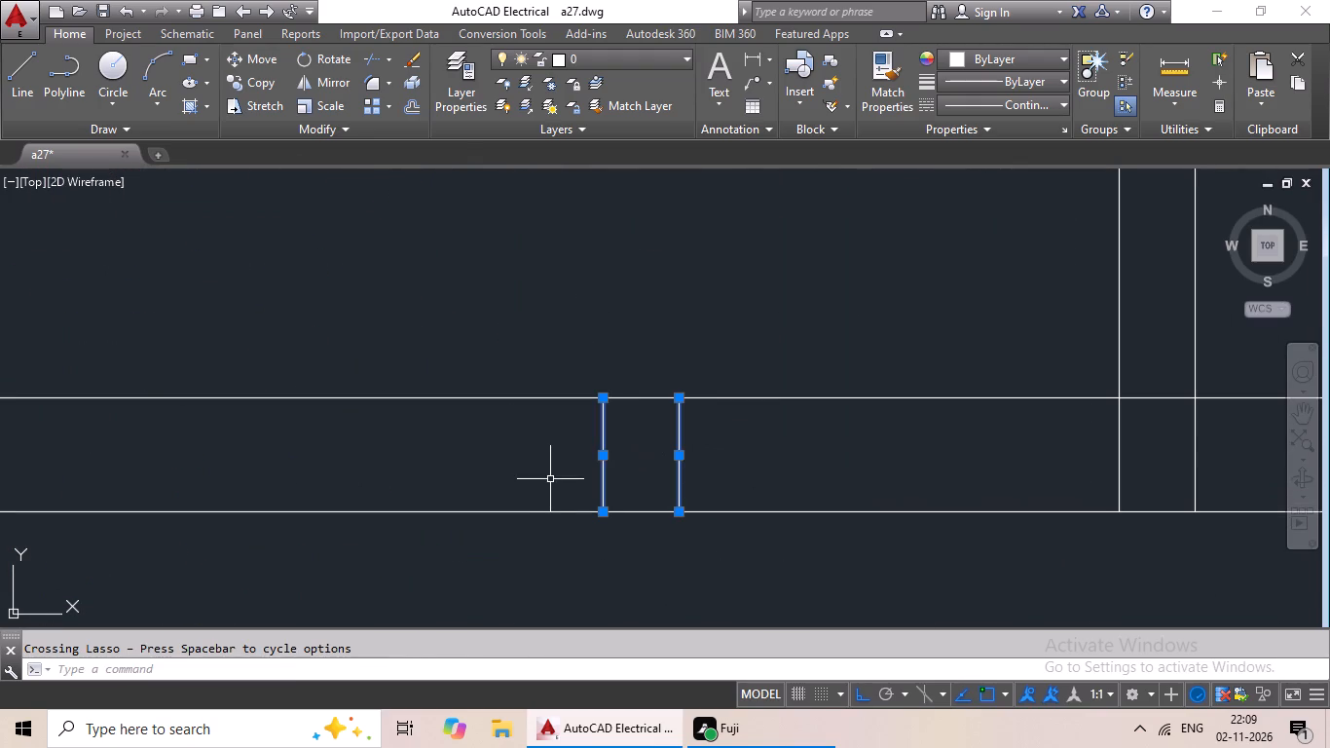
{"action": "key", "text": "Delete"}
Compare the redrawn plan's bottom rooms and outer sides with the original first floor plan.
{"action": "scroll", "coordinate": [572, 499], "scroll_direction": "down", "scroll_amount": 5}
{"action": "middle_click_drag", "start_coordinate": [626, 472], "coordinate": [794, 485]}
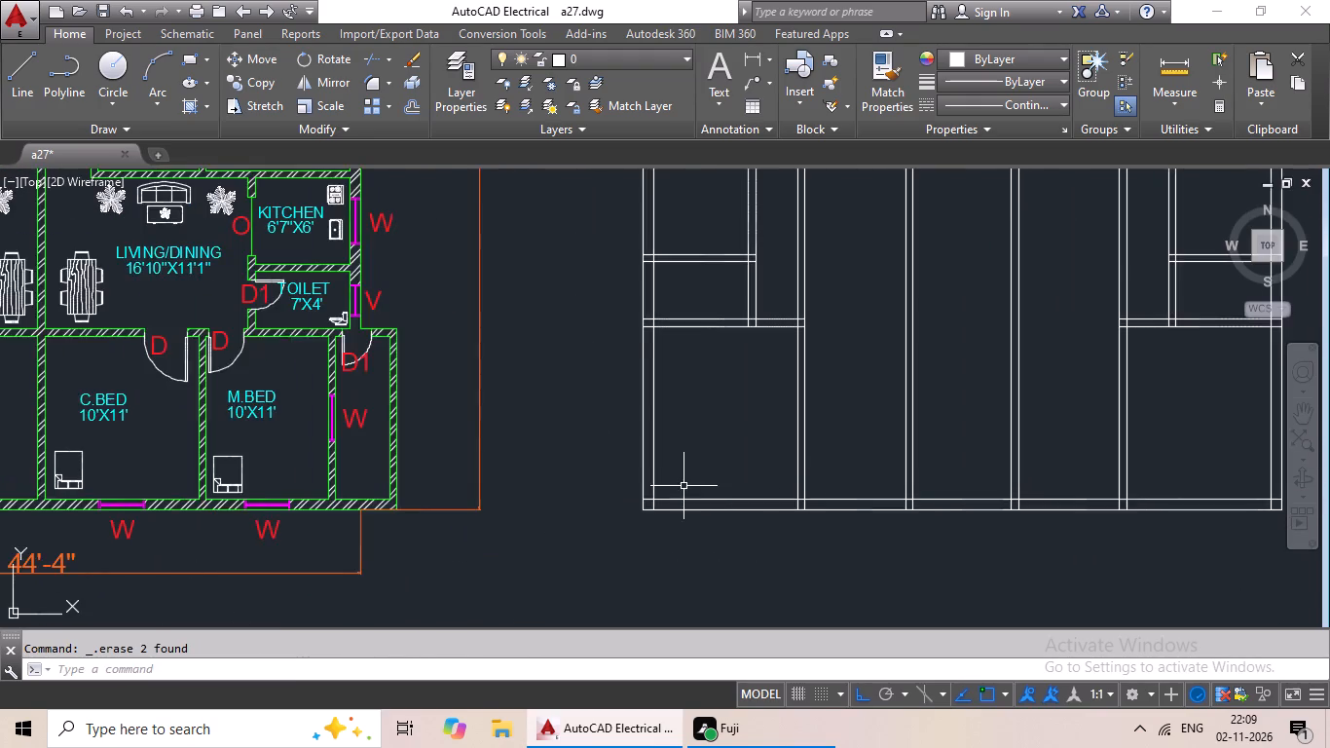
{"action": "scroll", "coordinate": [683, 486], "scroll_direction": "down", "scroll_amount": 1}
{"action": "middle_click_drag", "start_coordinate": [687, 483], "coordinate": [773, 499]}
{"action": "middle_click_drag", "start_coordinate": [792, 452], "coordinate": [779, 494]}
{"action": "scroll", "coordinate": [779, 491], "scroll_direction": "up", "scroll_amount": 1}
{"action": "scroll", "coordinate": [779, 491], "scroll_direction": "down", "scroll_amount": 1}
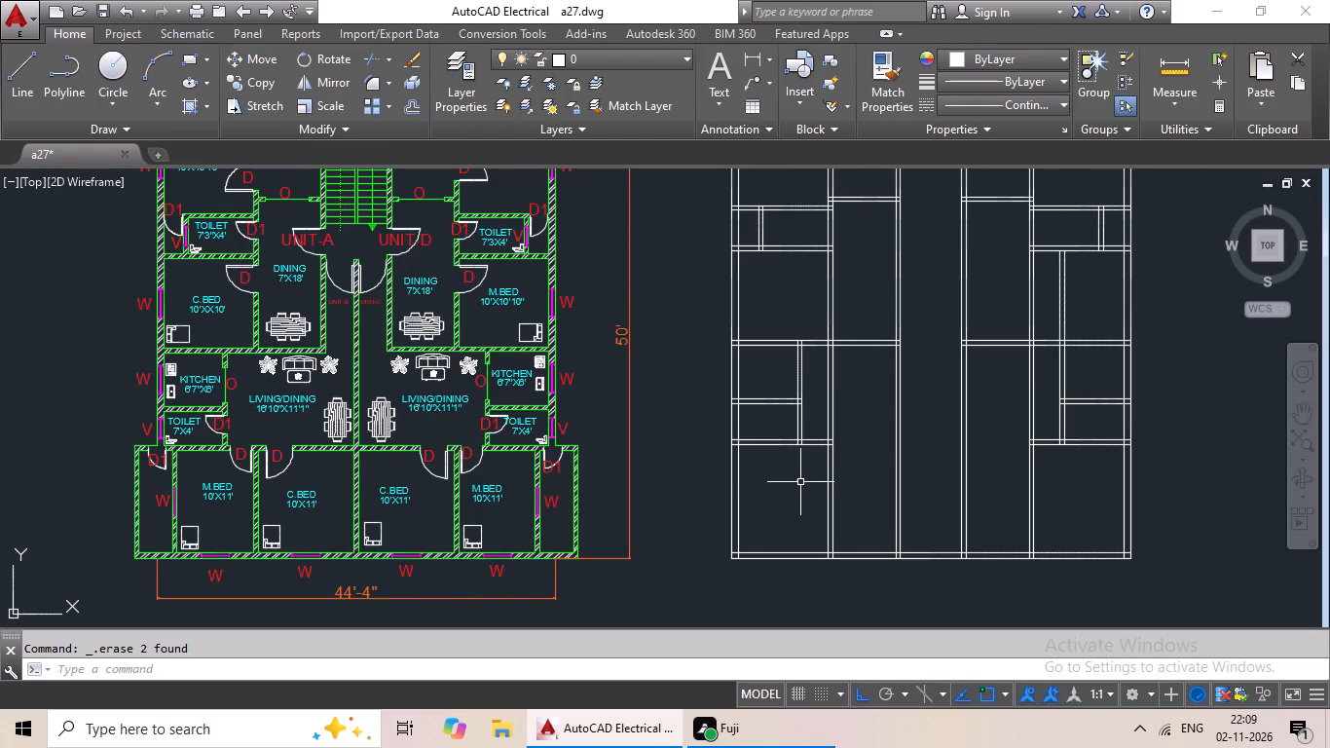
{"action": "scroll", "coordinate": [807, 489], "scroll_direction": "down", "scroll_amount": 1}
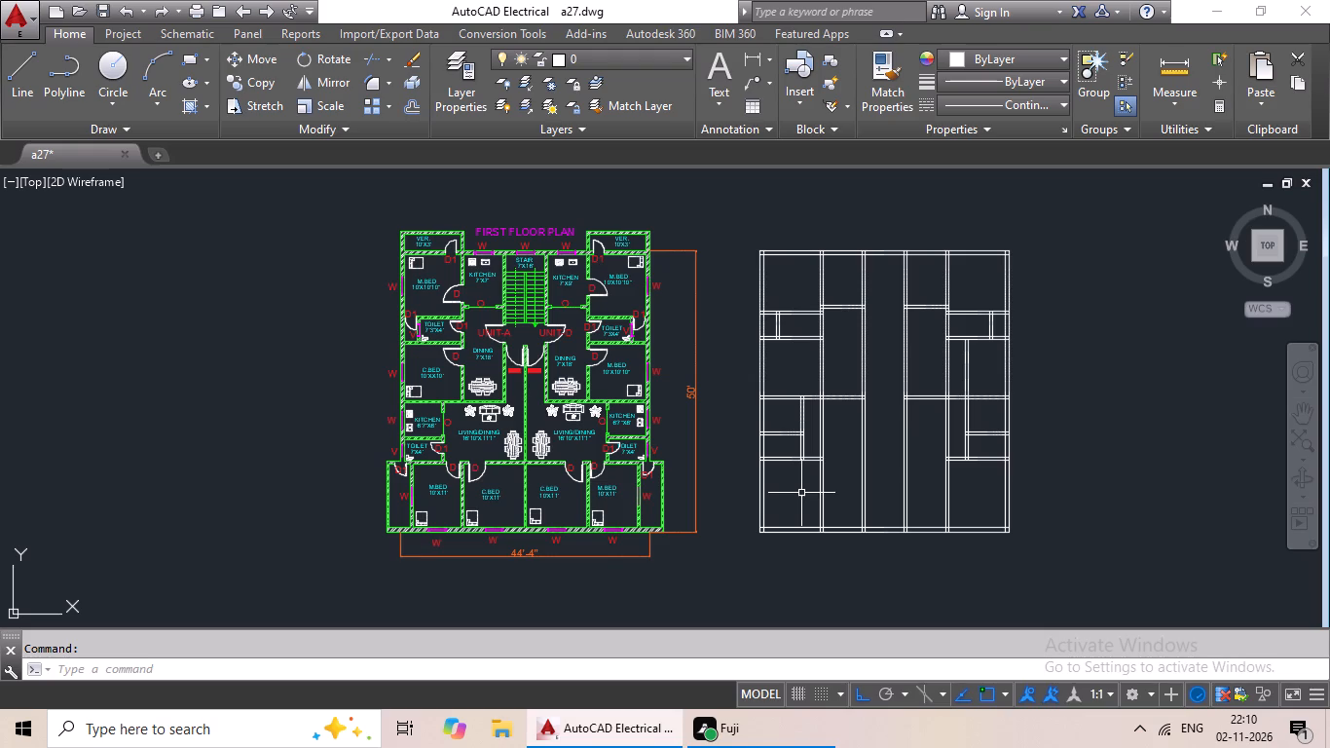
{"action": "middle_click_drag", "start_coordinate": [799, 488], "coordinate": [716, 510]}
{"action": "middle_click_drag", "start_coordinate": [716, 510], "coordinate": [709, 511]}
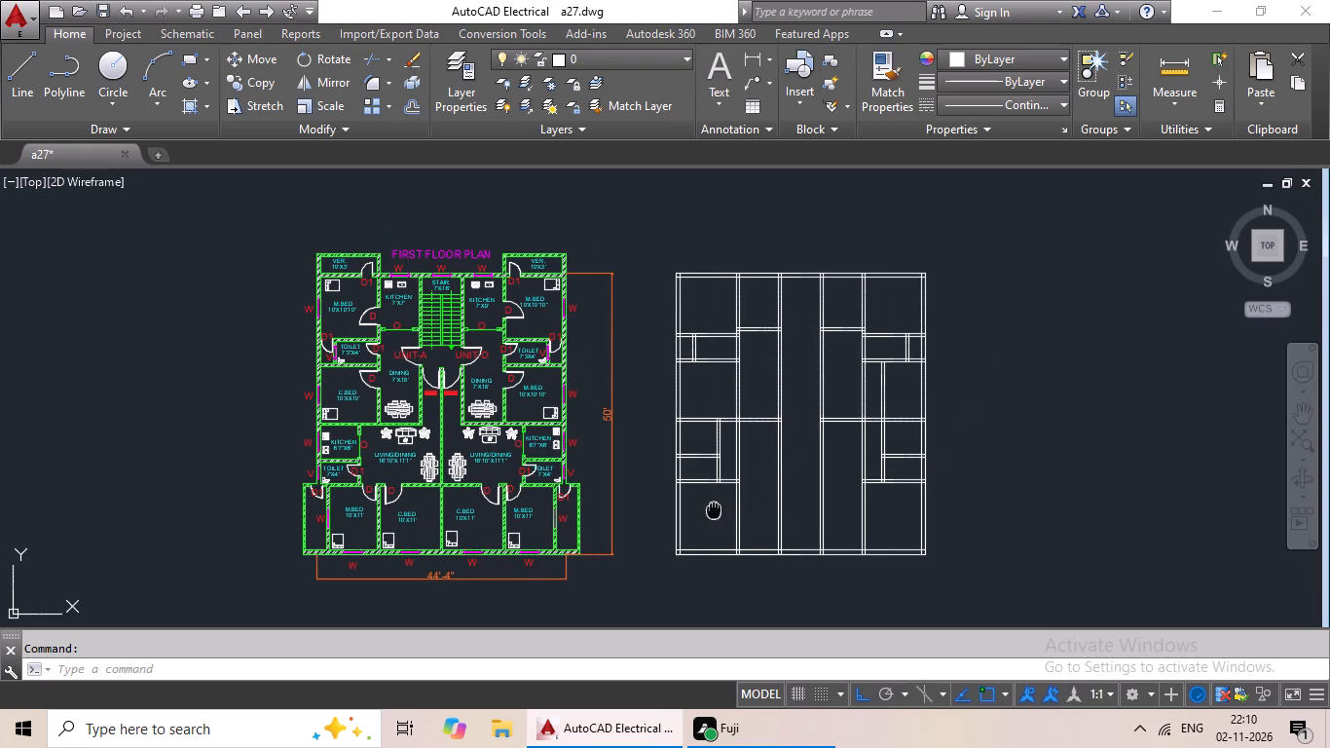
{"action": "middle_click_drag", "start_coordinate": [709, 511], "coordinate": [641, 526]}
{"action": "middle_click_drag", "start_coordinate": [639, 527], "coordinate": [663, 503]}
{"action": "key", "text": "Escape"}
{"action": "key", "text": "Escape"}
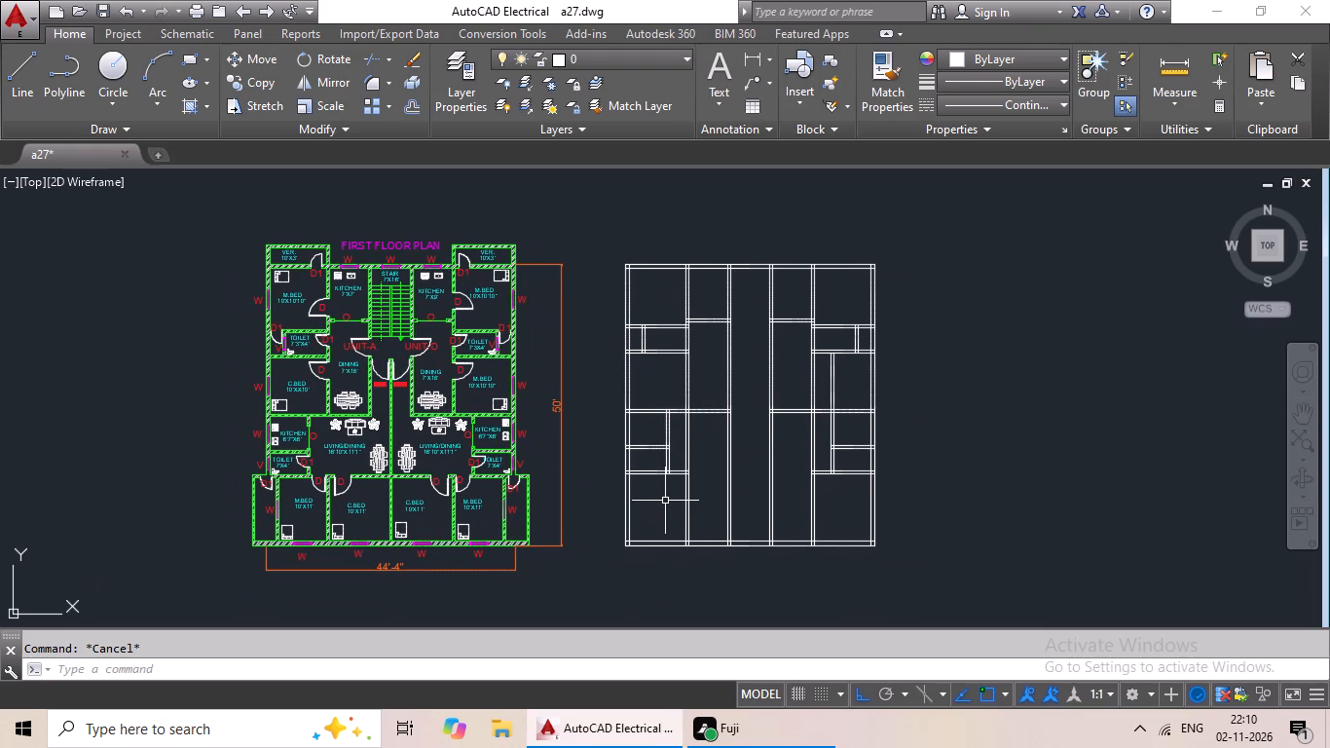
Offset the outermost vertical wall line on both sides of the redrawn plan 2' outward.
{"action": "key", "text": "o"}
{"action": "key", "text": "Escape"}
{"action": "key", "text": "Escape"}
{"action": "key", "text": "o"}
{"action": "key", "text": "Return"}
{"action": "type", "text": "2'"}
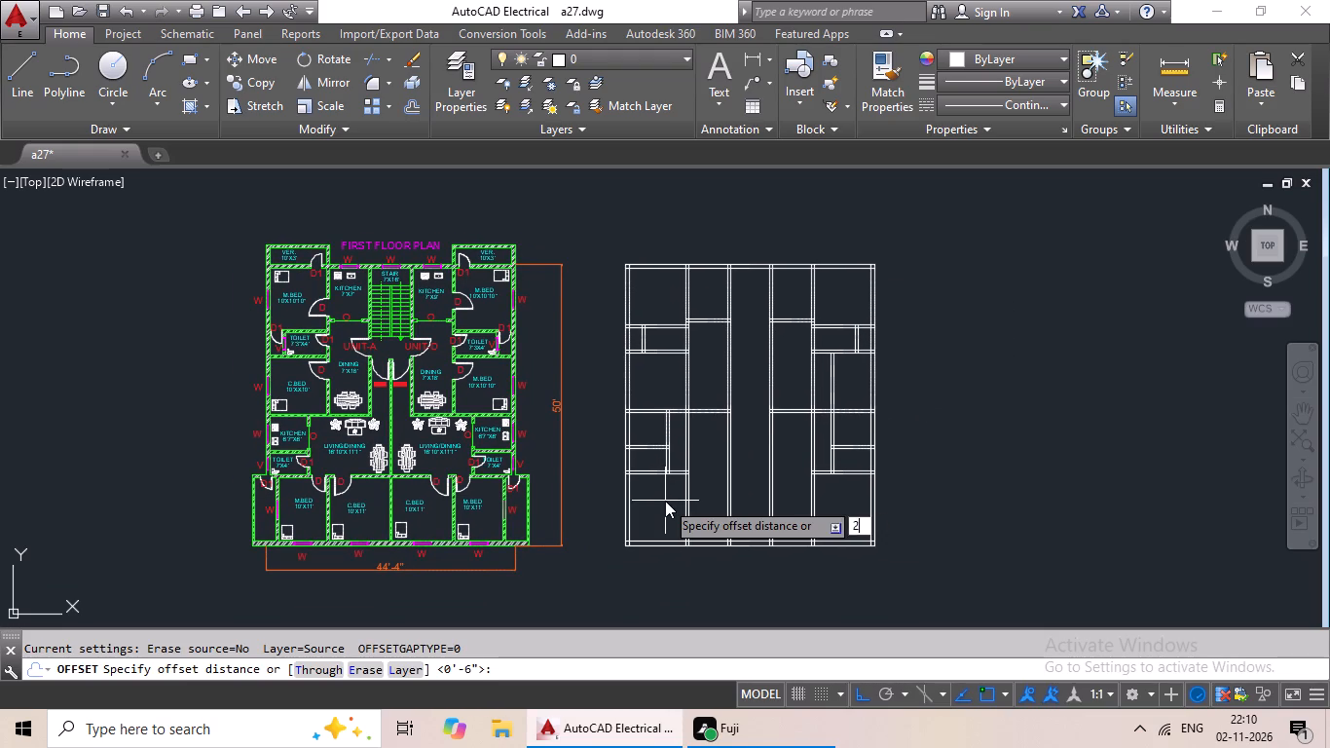
{"action": "key", "text": "Return"}
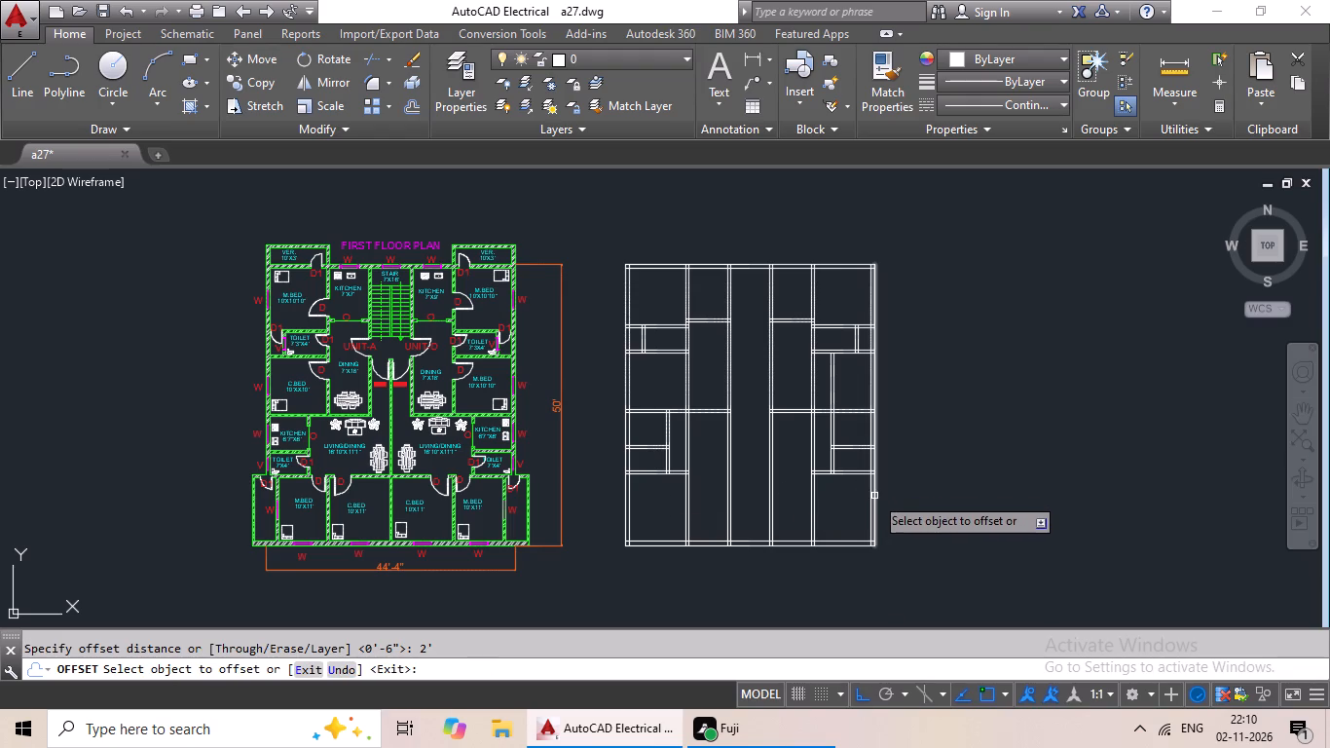
{"action": "left_click", "coordinate": [874, 510]}
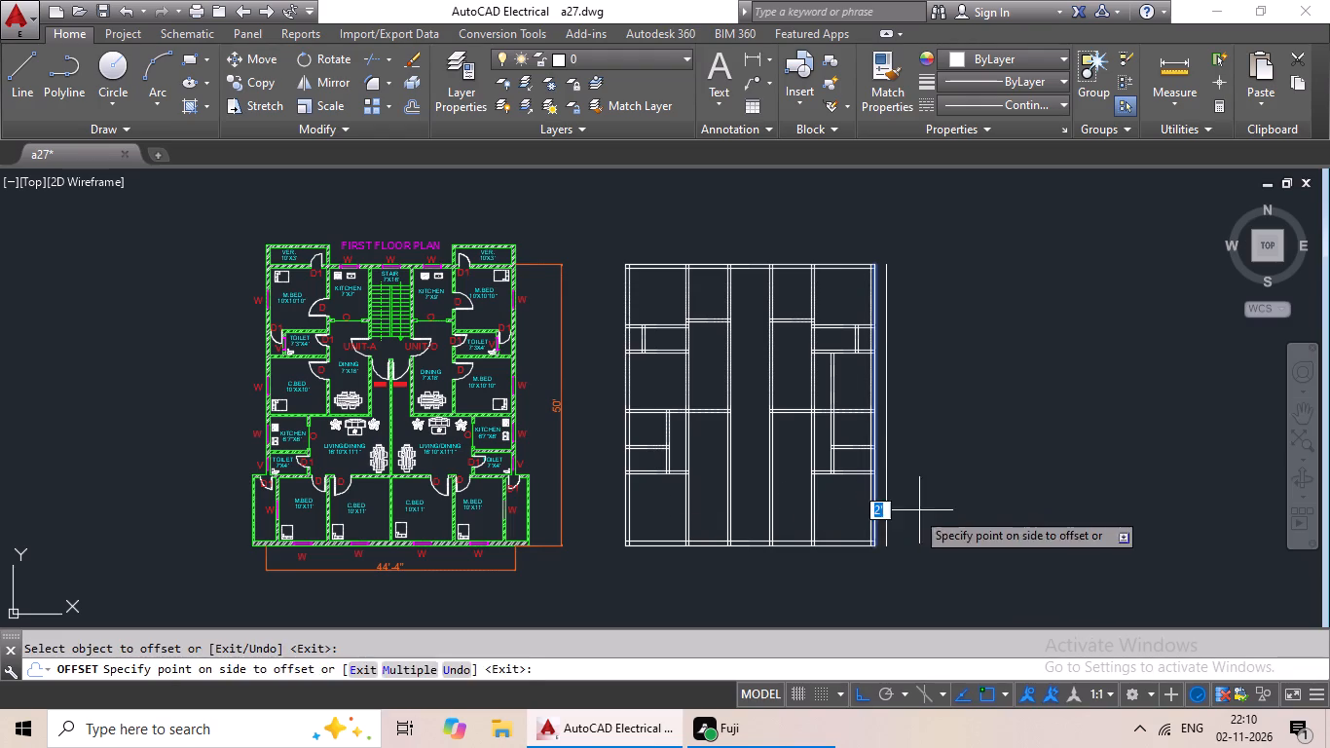
{"action": "left_click", "coordinate": [935, 509]}
{"action": "scroll", "coordinate": [624, 510], "scroll_direction": "up", "scroll_amount": 2}
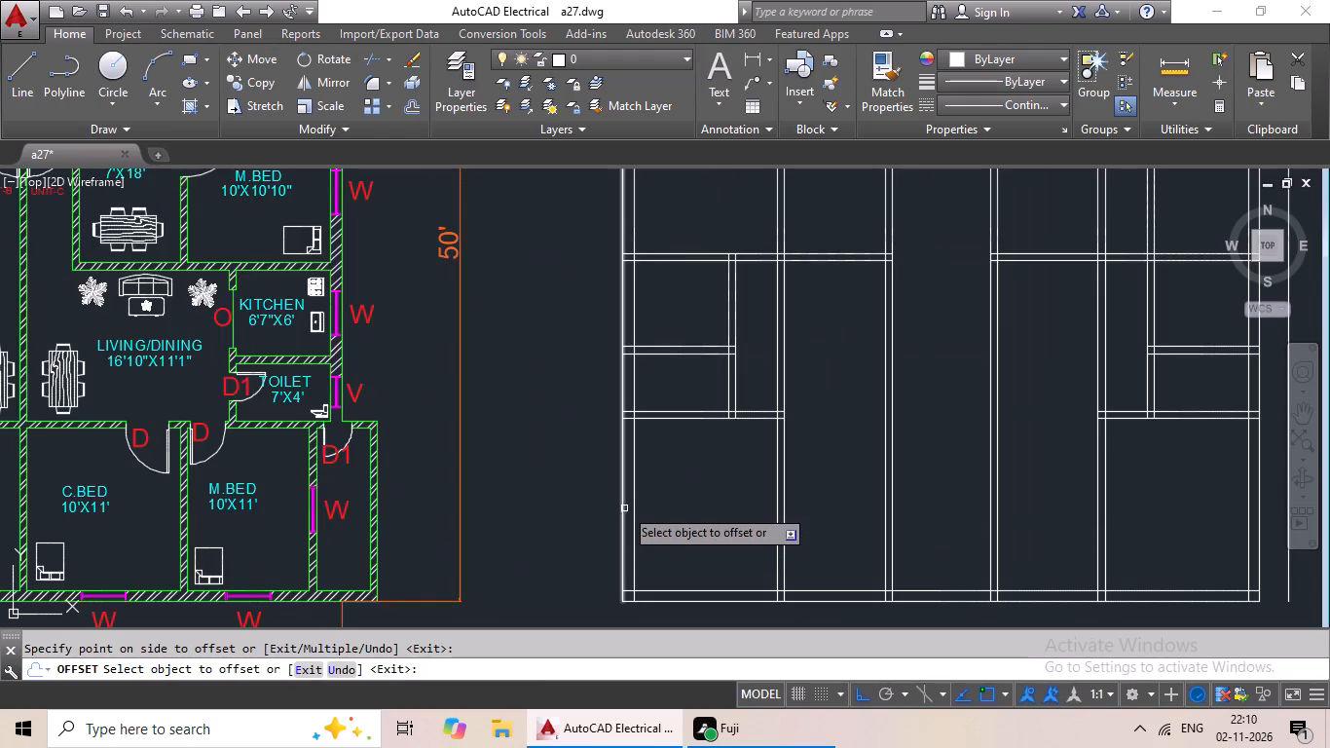
{"action": "left_click_drag", "start_coordinate": [622, 505], "coordinate": [600, 508]}
{"action": "left_click", "coordinate": [596, 510]}
{"action": "scroll", "coordinate": [758, 507], "scroll_direction": "down", "scroll_amount": 2}
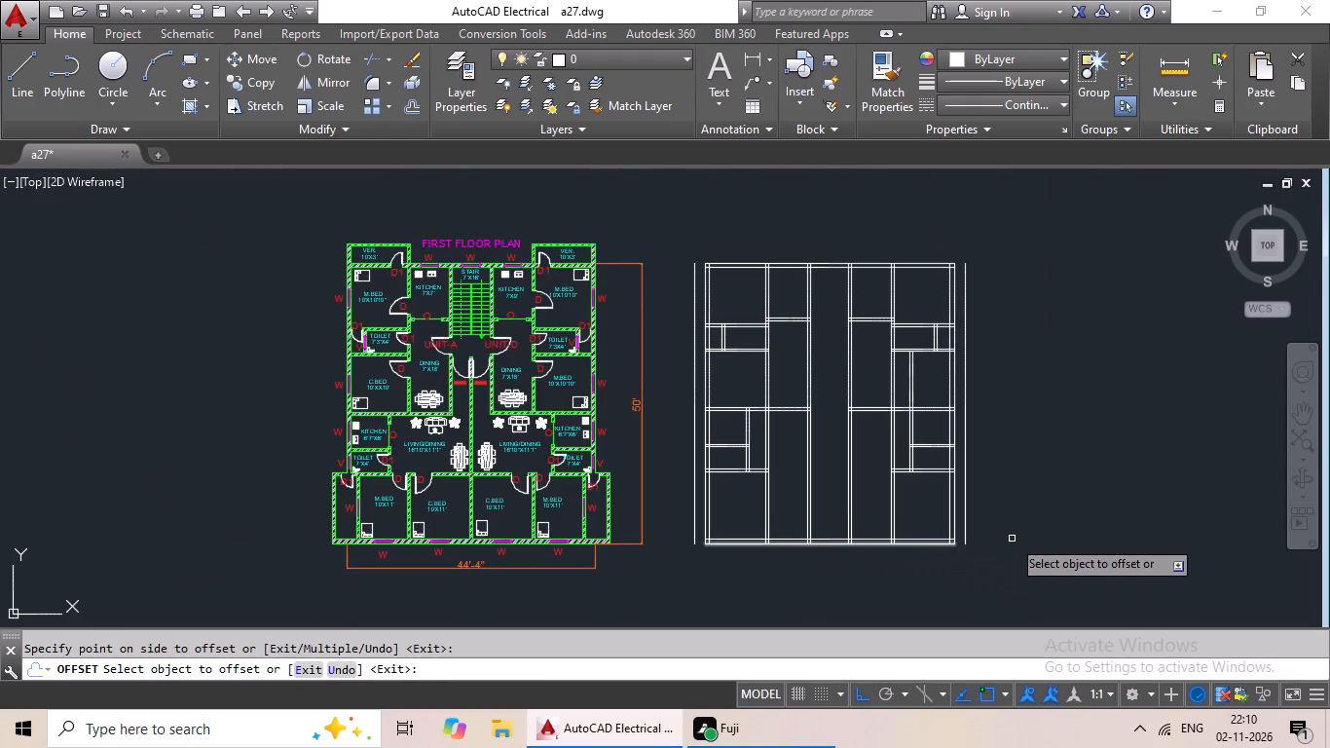
{"action": "key", "text": "Escape"}
{"action": "key", "text": "Escape"}
{"action": "key", "text": "Escape"}
Offset the two new vertical lines outside the plan 6" further outward to form the side strips' outer walls.
{"action": "key", "text": "o"}
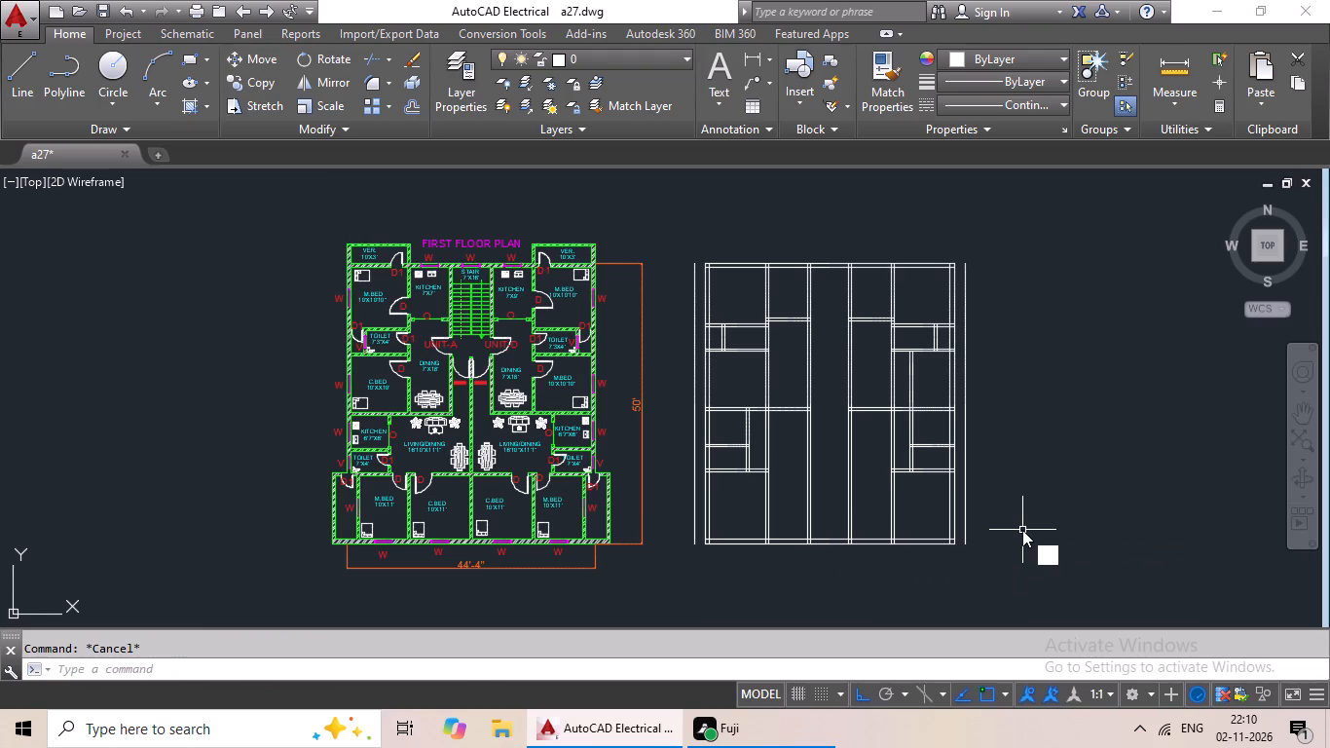
{"action": "key", "text": "Return"}
{"action": "type", "text": "6\""}
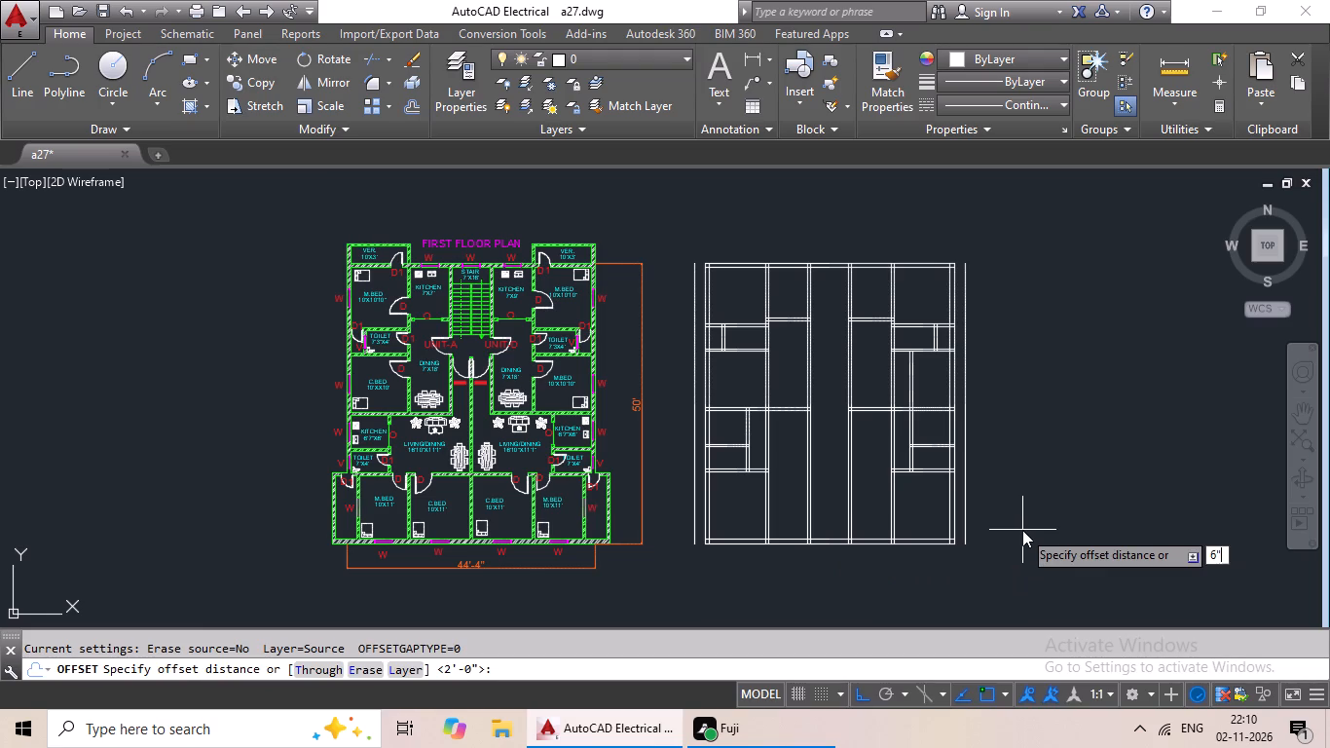
{"action": "key", "text": "Return"}
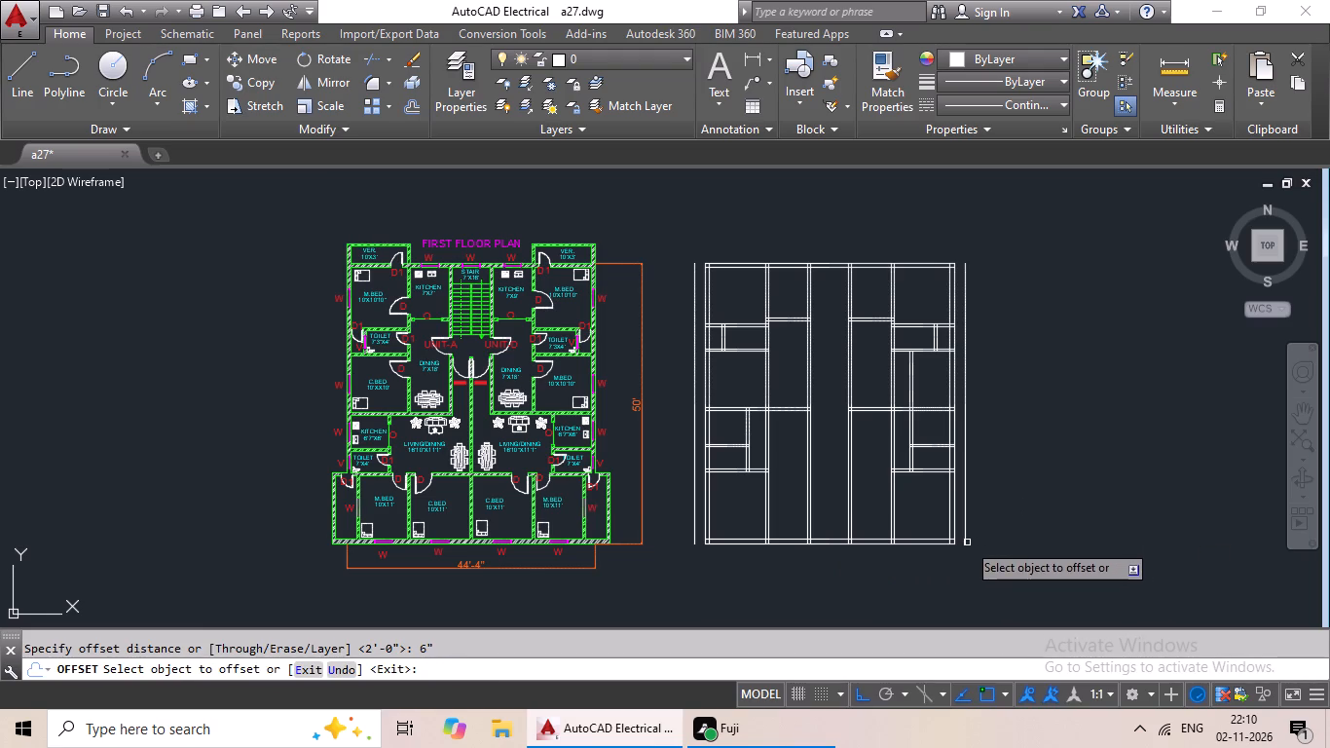
{"action": "left_click_drag", "start_coordinate": [966, 543], "coordinate": [978, 542]}
{"action": "left_click", "coordinate": [1014, 533]}
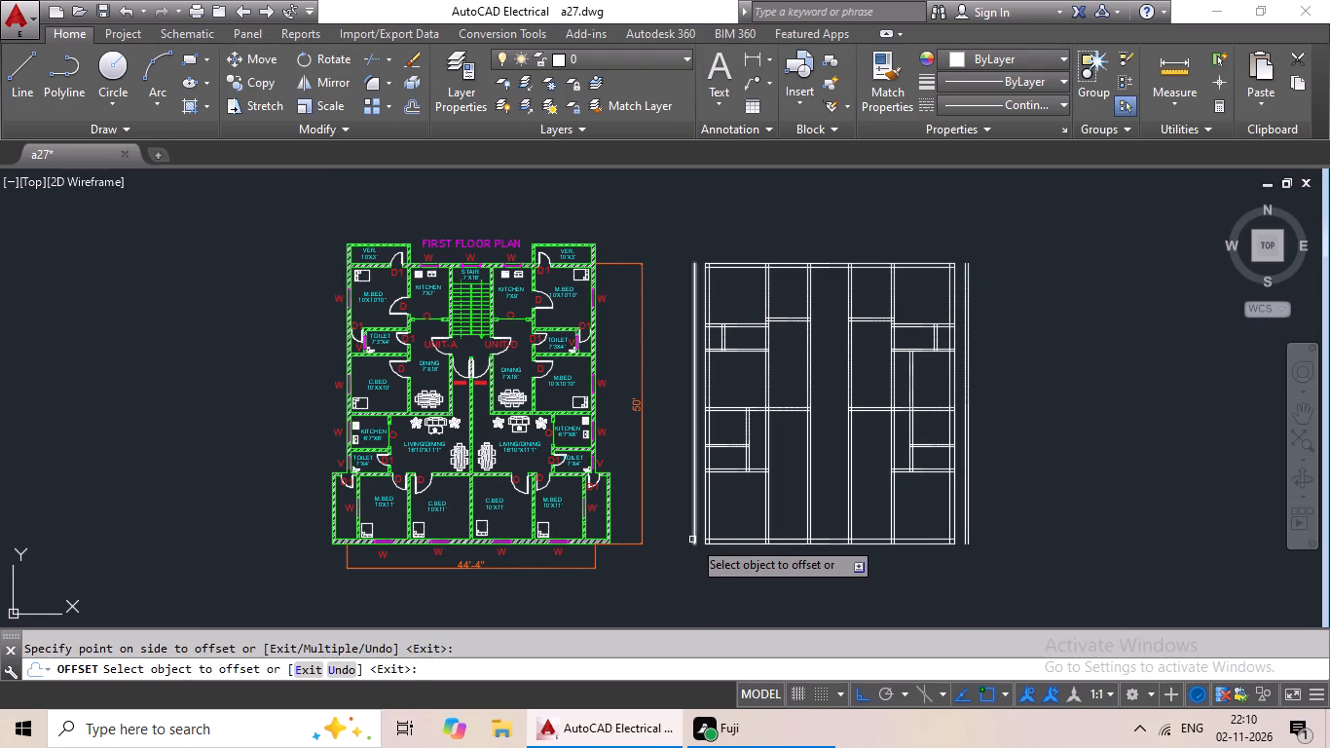
{"action": "left_click", "coordinate": [692, 540]}
{"action": "left_click", "coordinate": [656, 546]}
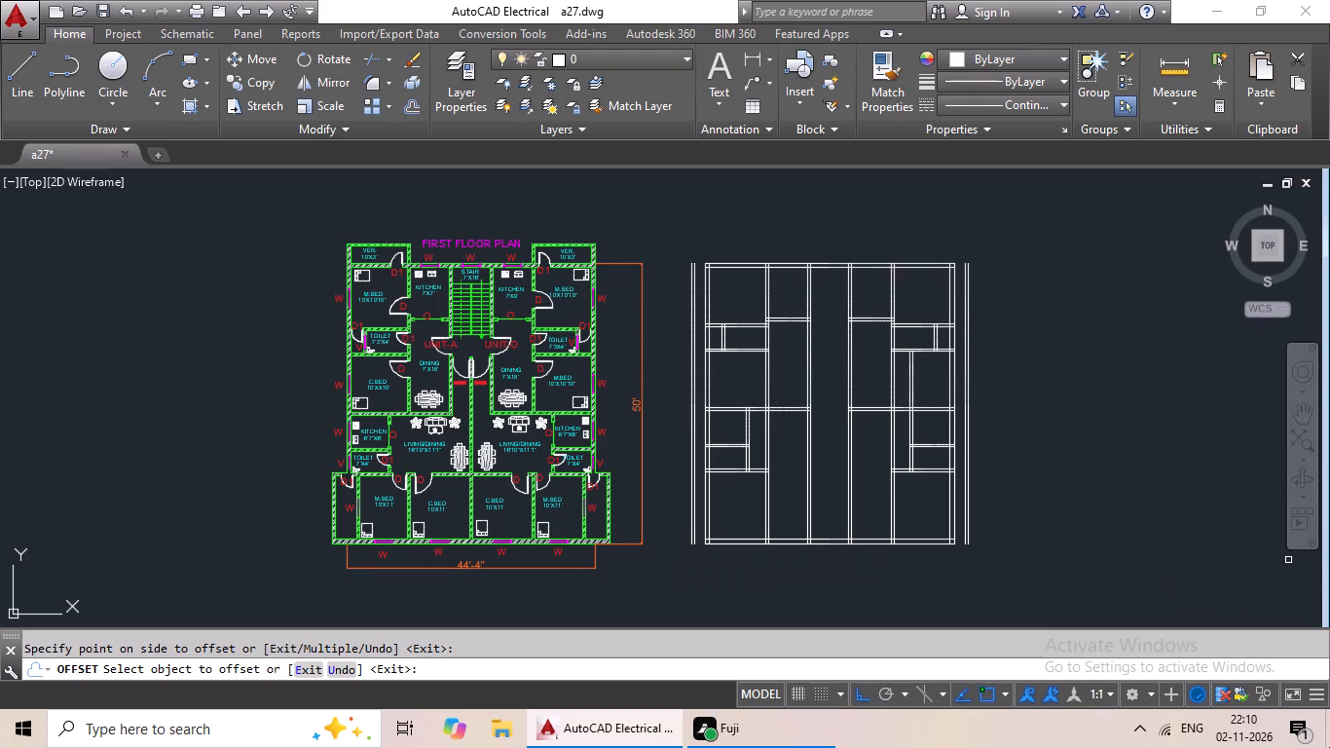
{"action": "key", "text": "Escape"}
{"action": "key", "text": "Escape"}
{"action": "key", "text": "Escape"}
{"action": "key", "text": "Escape"}
{"action": "key", "text": "Escape"}
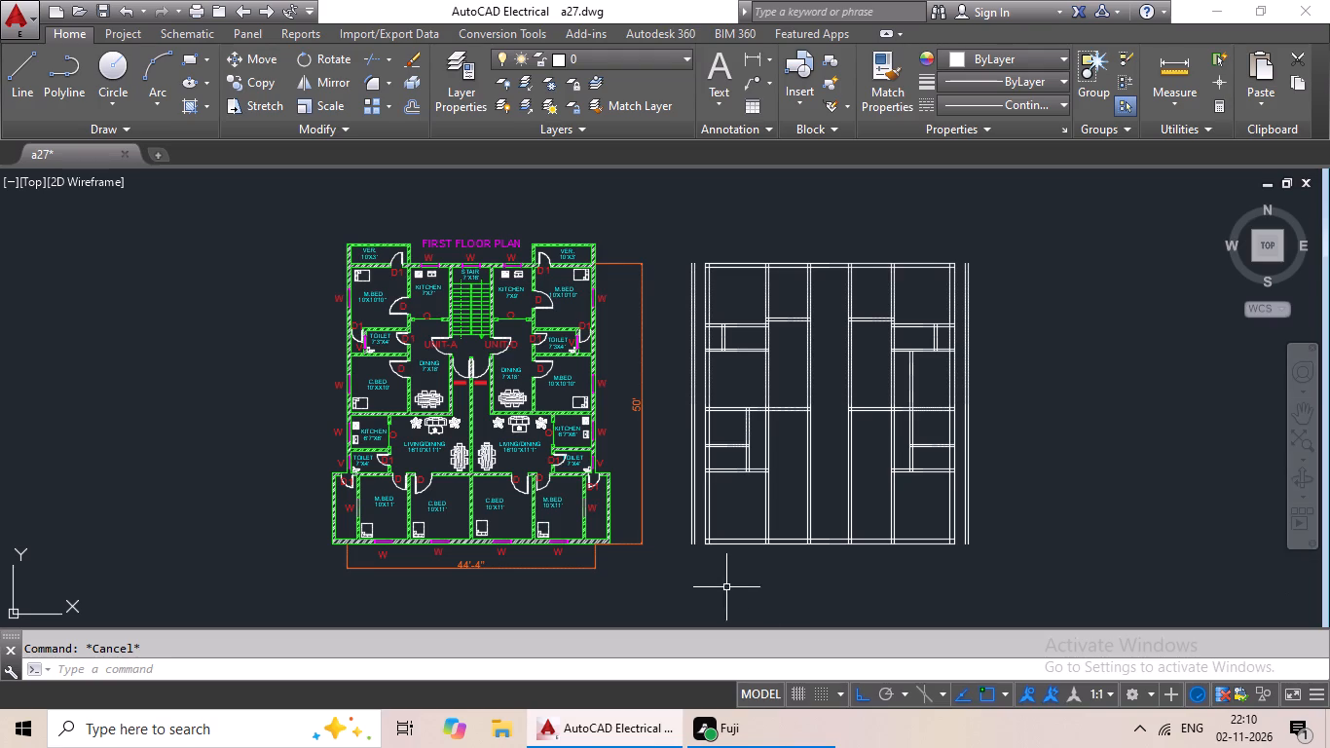
Offset the inner line of the leftmost outer wall 1' inward, into the leftmost bay.
{"action": "scroll", "coordinate": [742, 505], "scroll_direction": "up", "scroll_amount": 2}
{"action": "key", "text": "Escape"}
{"action": "key", "text": "o"}
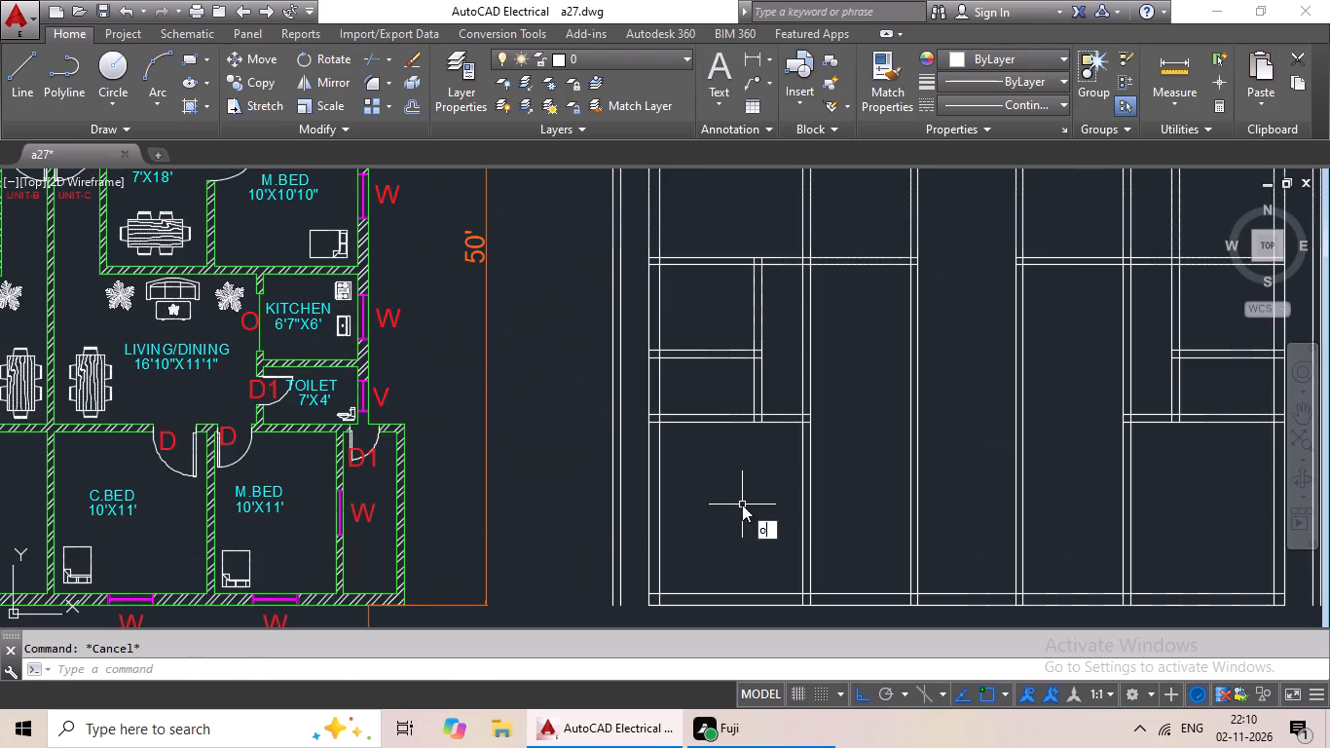
{"action": "key", "text": "Return"}
{"action": "type", "text": "1'"}
{"action": "key", "text": "Return"}
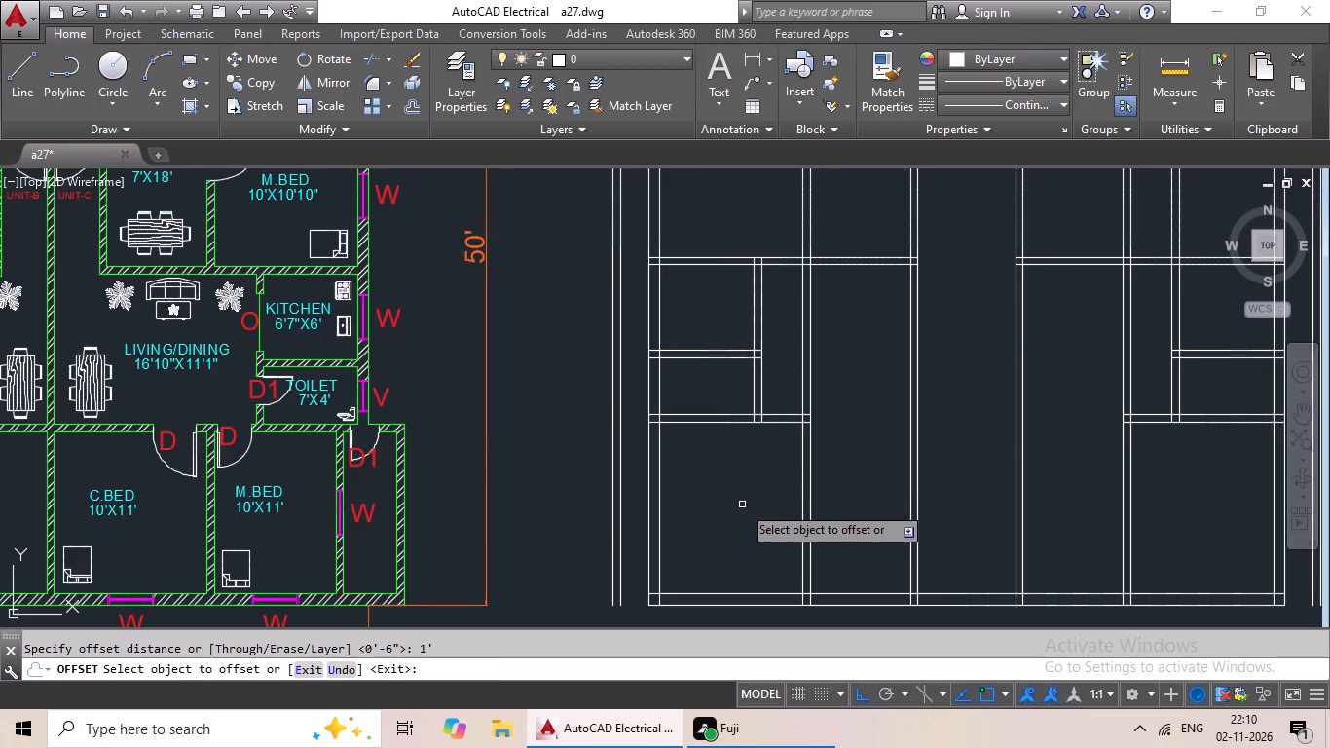
{"action": "left_click", "coordinate": [656, 551]}
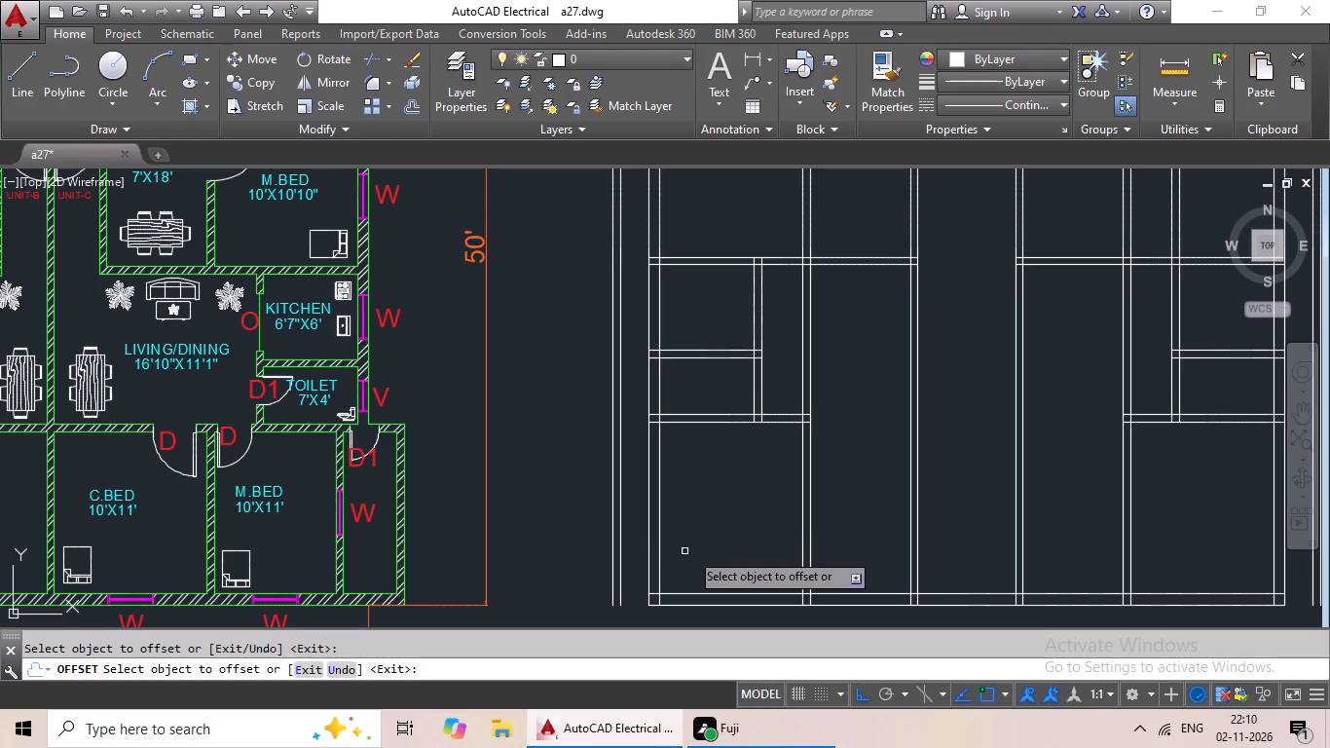
{"action": "left_click_drag", "start_coordinate": [660, 554], "coordinate": [669, 552]}
{"action": "left_click", "coordinate": [700, 545]}
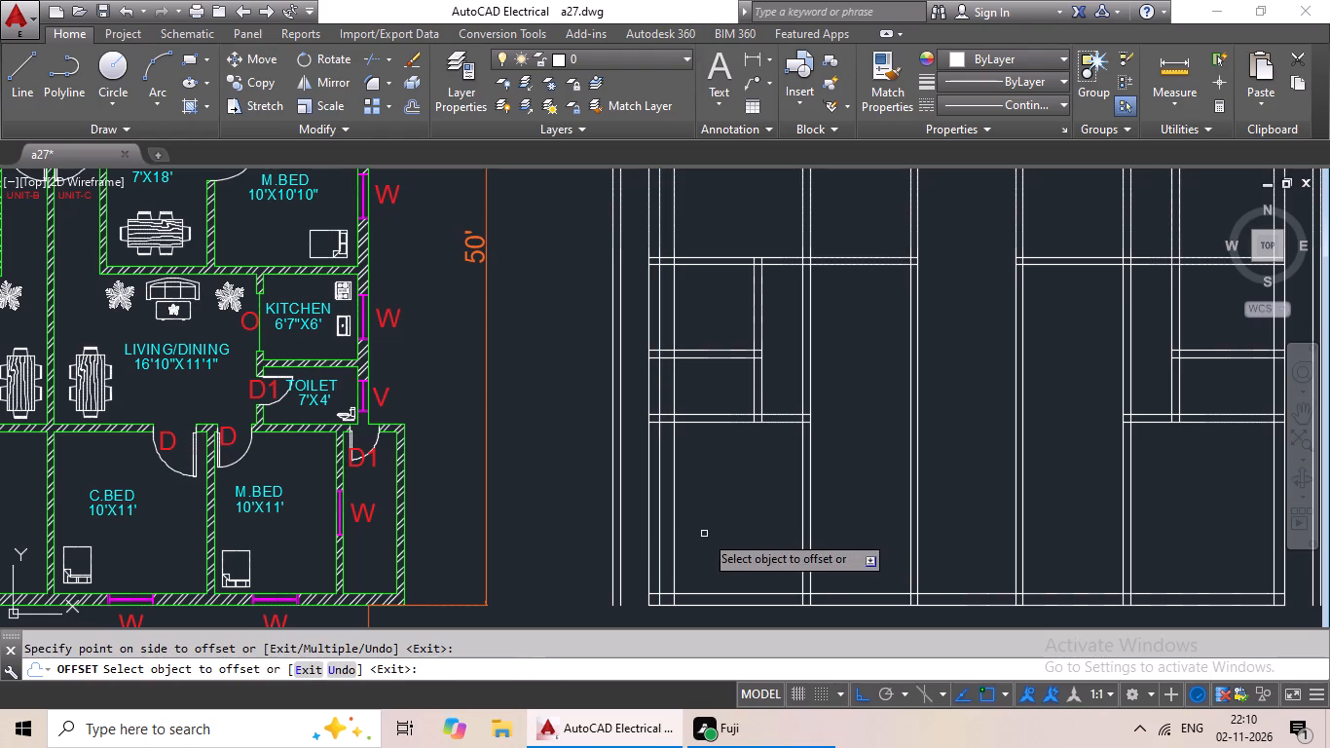
{"action": "key", "text": "Escape"}
{"action": "key", "text": "Escape"}
{"action": "key", "text": "Escape"}
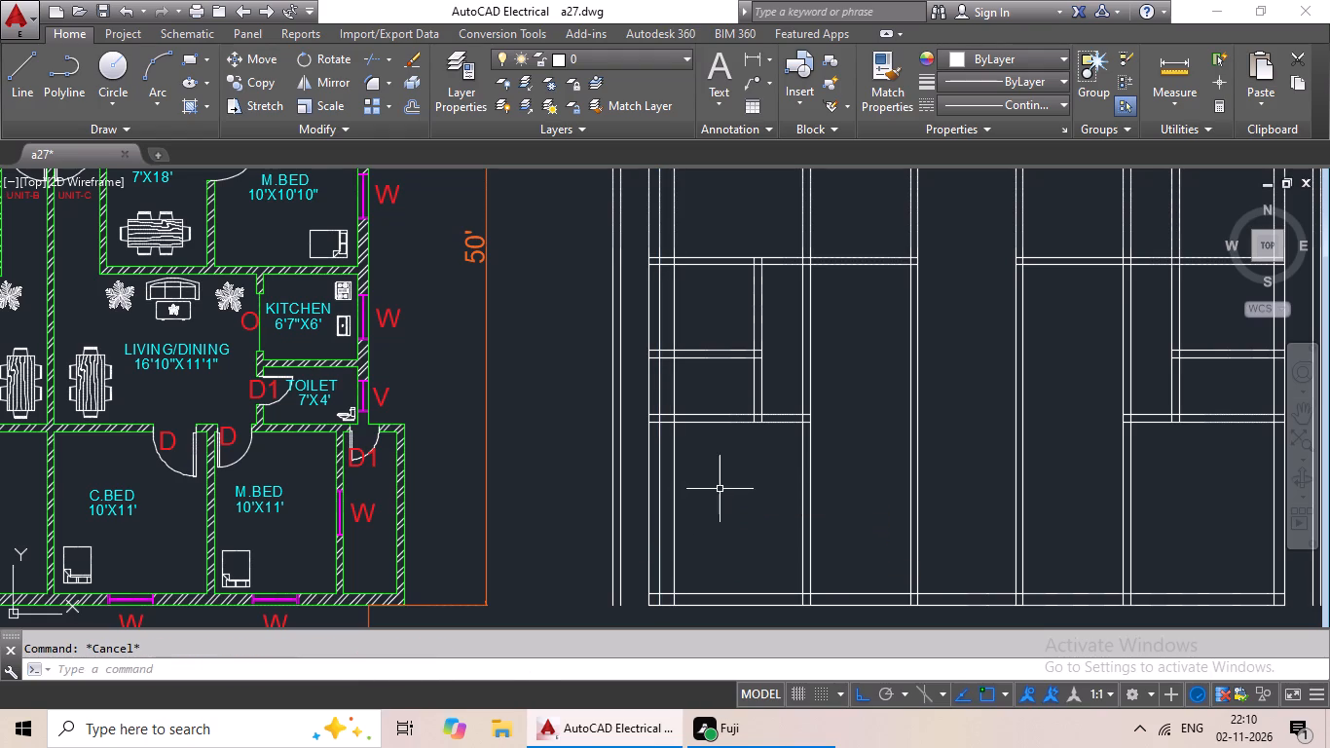
{"action": "key", "text": "Escape"}
Offset the inner line of the rightmost outer wall 1' inward, into the rightmost bay.
{"action": "key", "text": "o"}
{"action": "key", "text": "Return"}
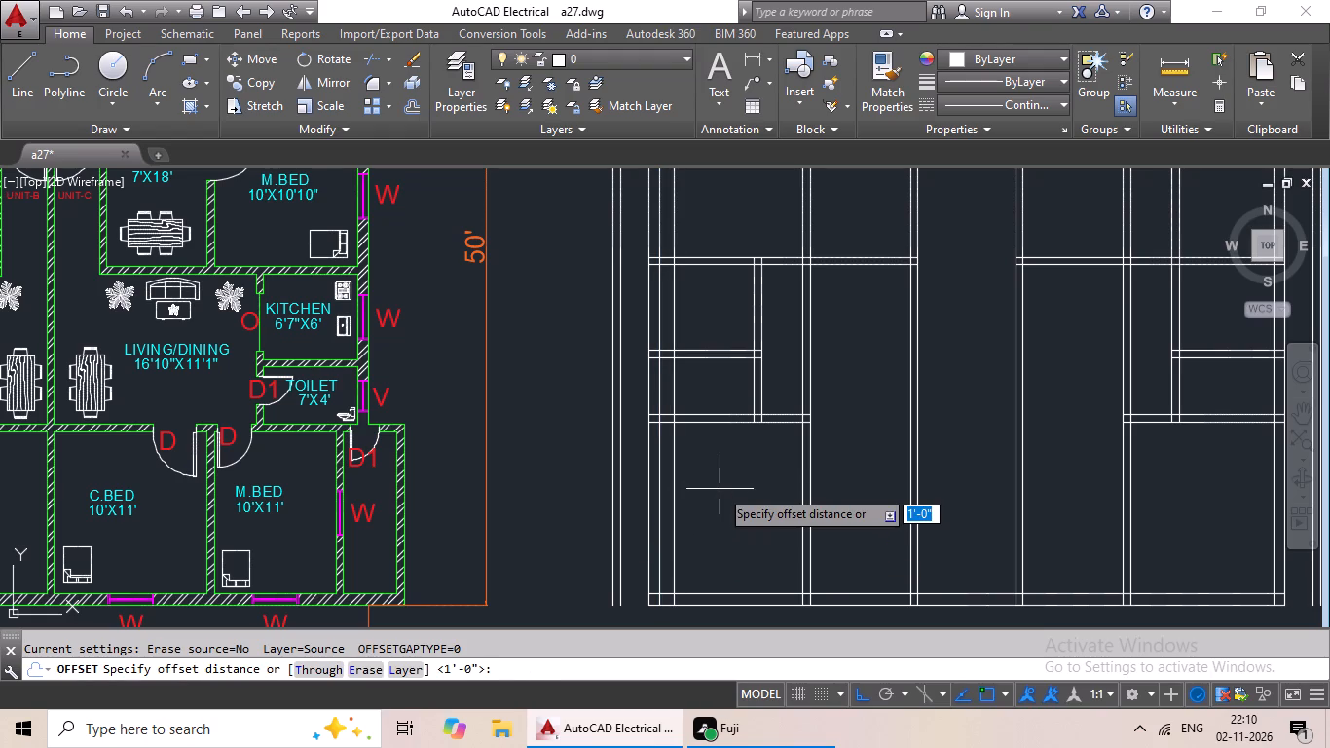
{"action": "type", "text": "1'"}
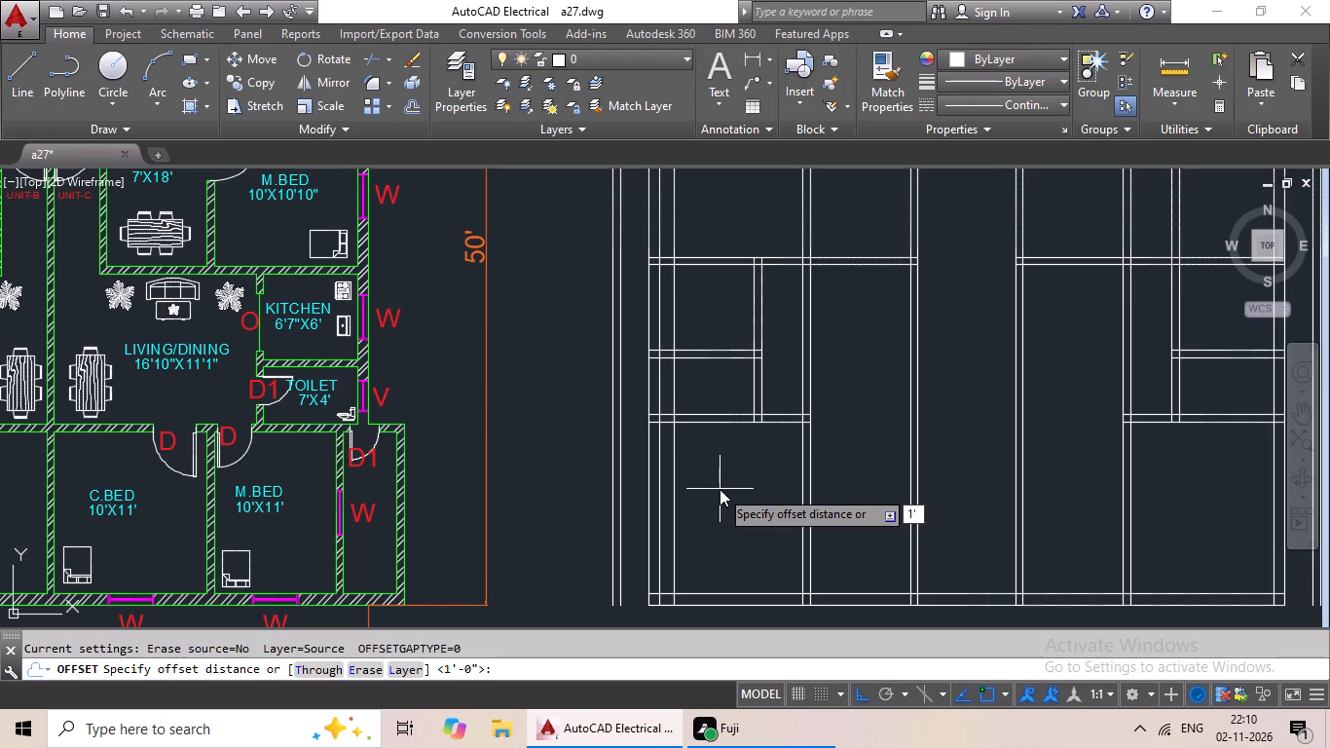
{"action": "key", "text": "Return"}
{"action": "middle_click_drag", "start_coordinate": [947, 500], "coordinate": [641, 502]}
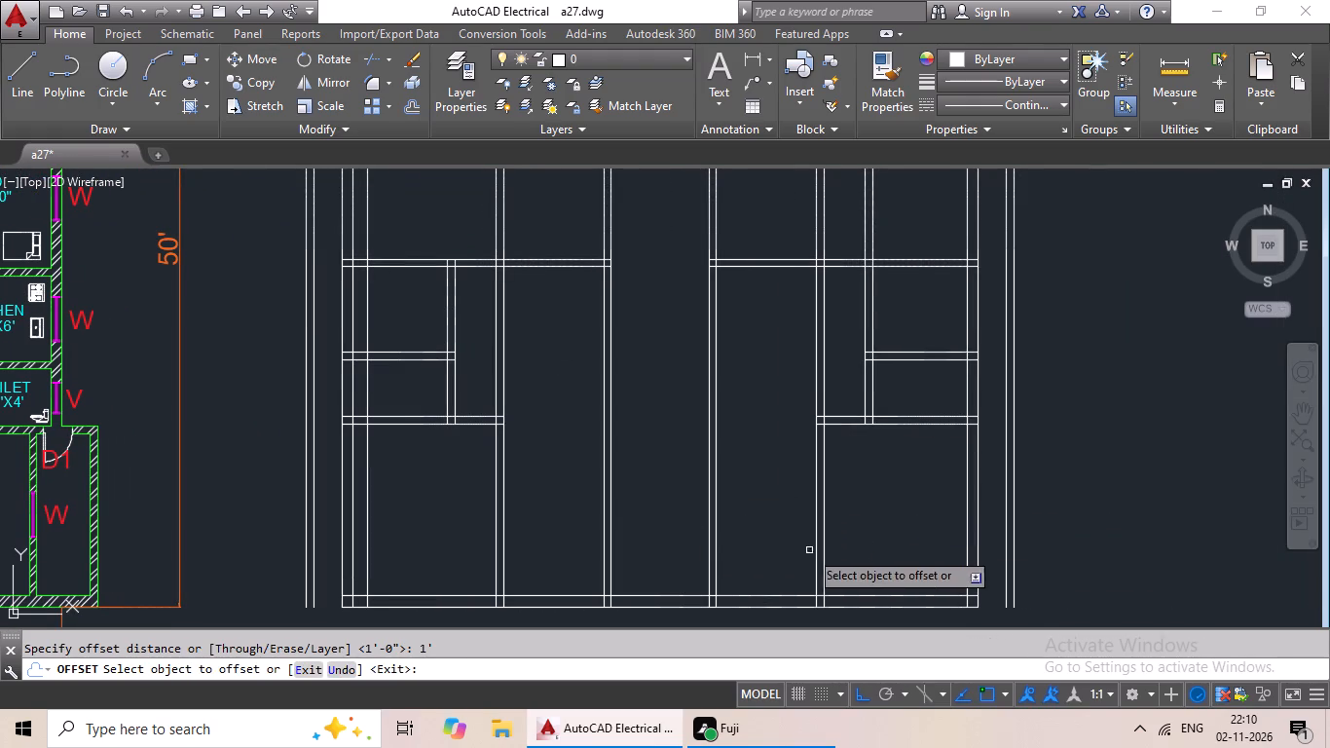
{"action": "left_click_drag", "start_coordinate": [968, 506], "coordinate": [922, 528]}
{"action": "left_click", "coordinate": [893, 536]}
{"action": "key", "text": "Escape"}
{"action": "key", "text": "Escape"}
{"action": "key", "text": "Escape"}
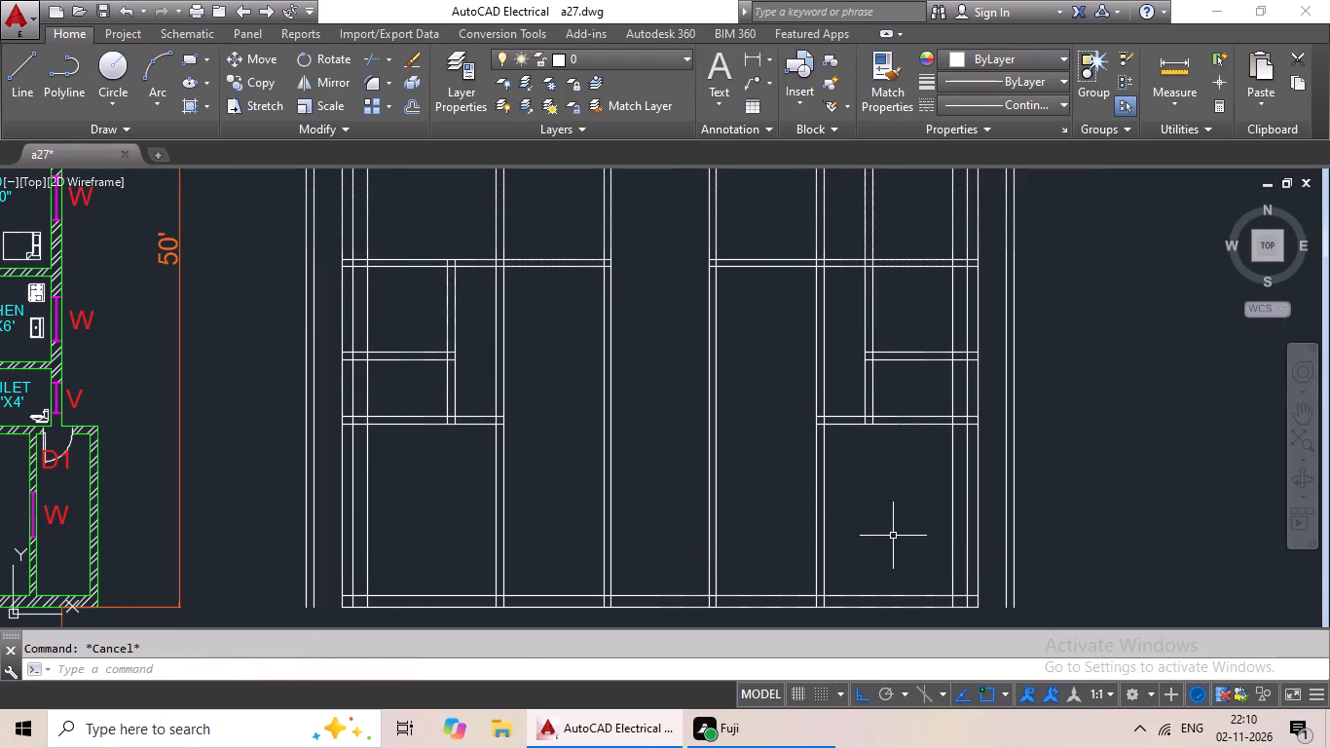
Trim the new inward offset lines between the toilet's upper and lower walls in both outer bays.
{"action": "type", "text": "tr"}
{"action": "key", "text": "space"}
{"action": "key", "text": "space"}
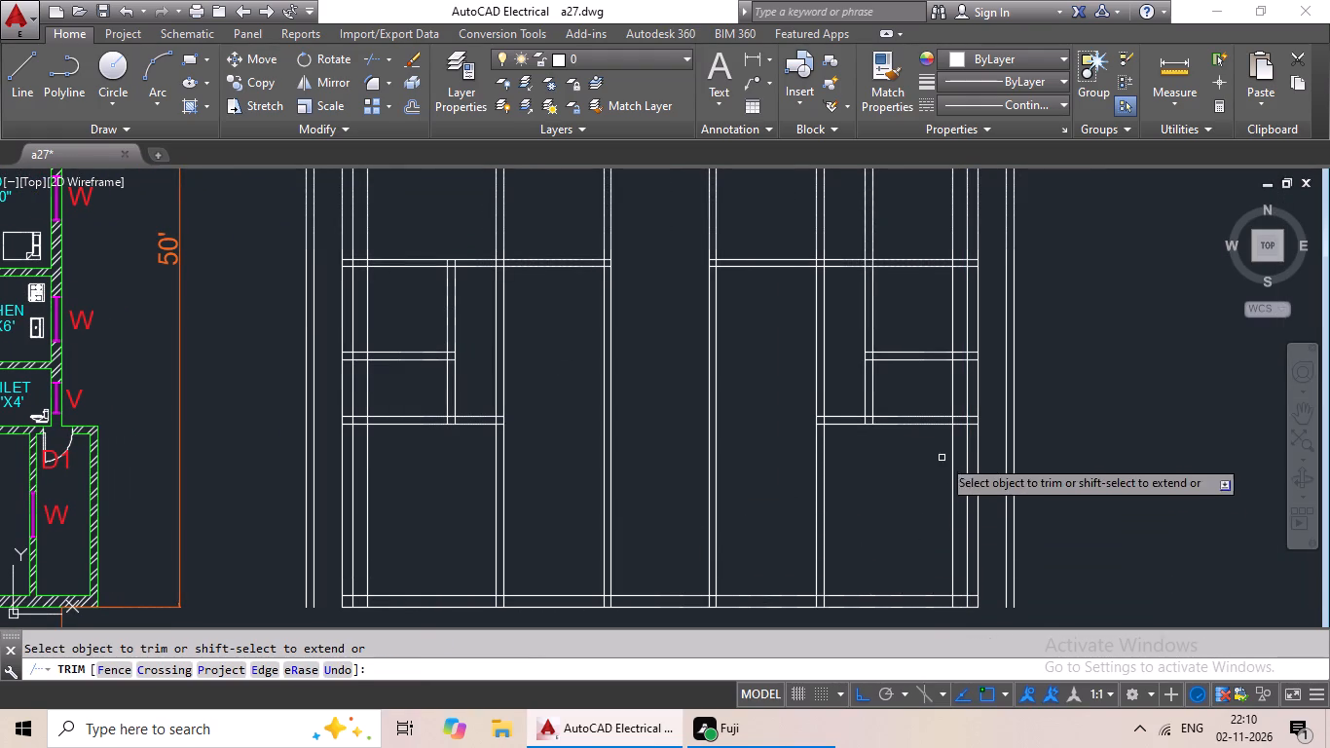
{"action": "scroll", "coordinate": [954, 406], "scroll_direction": "up", "scroll_amount": 3}
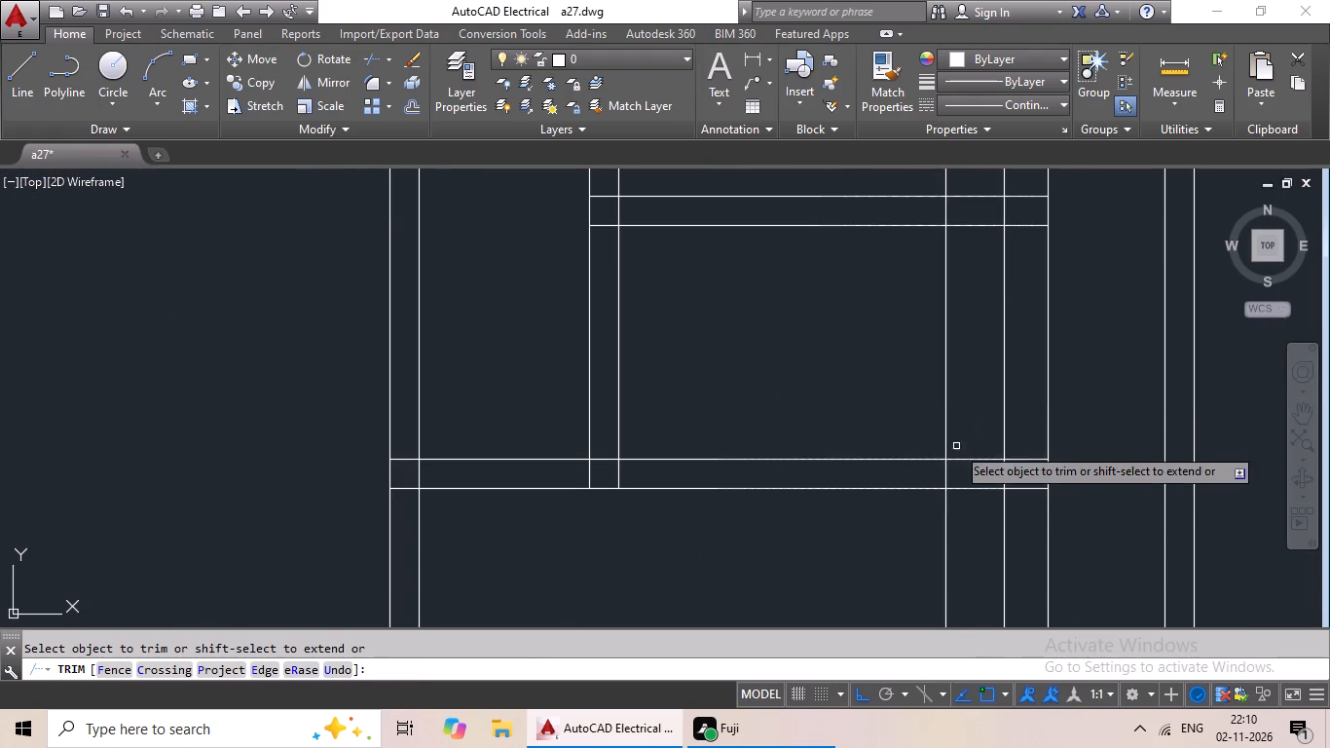
{"action": "left_click", "coordinate": [946, 441]}
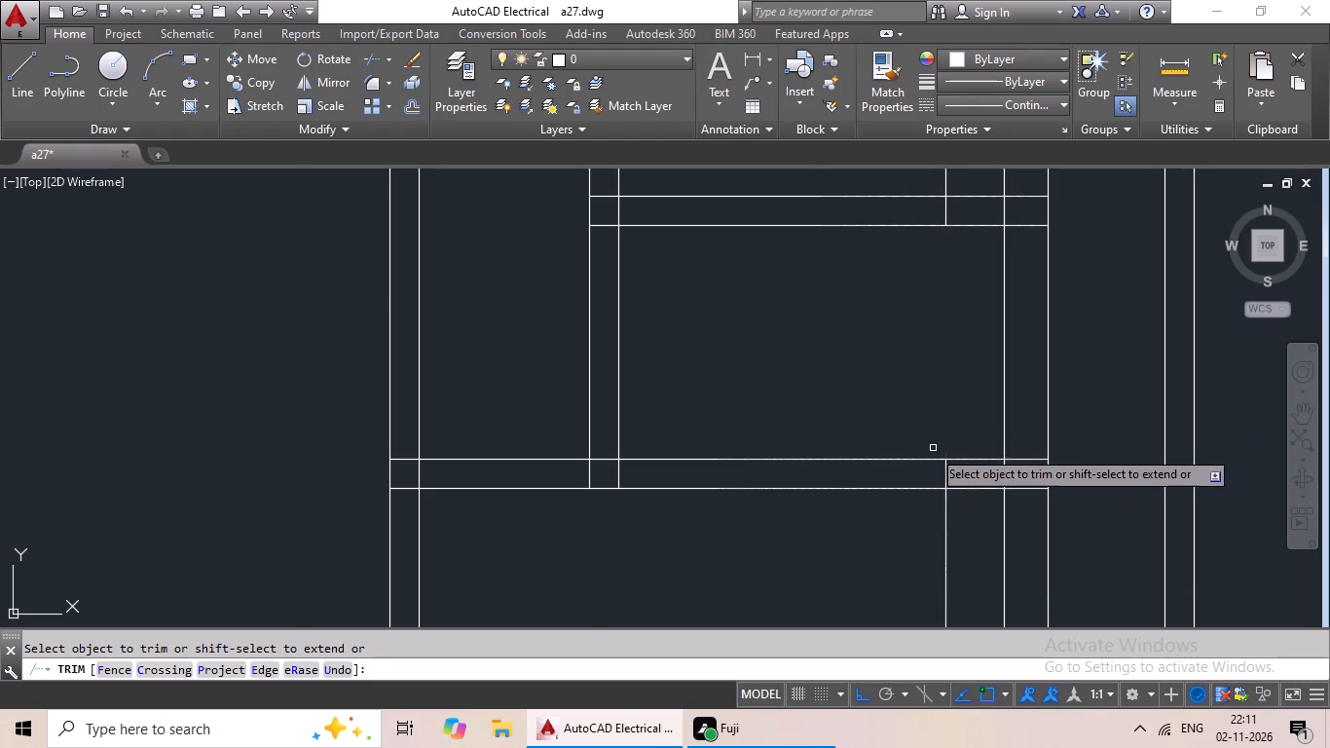
{"action": "scroll", "coordinate": [928, 456], "scroll_direction": "down", "scroll_amount": 3}
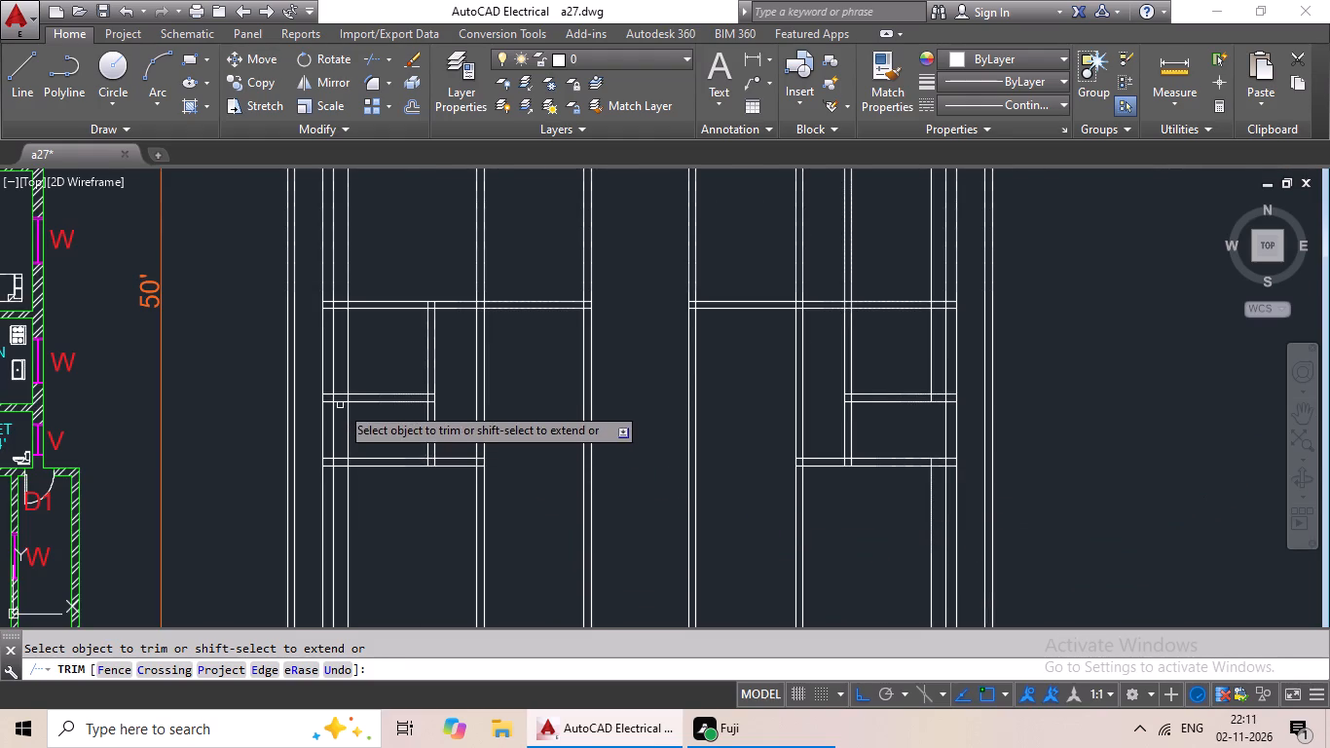
{"action": "scroll", "coordinate": [347, 419], "scroll_direction": "up", "scroll_amount": 2}
{"action": "left_click_drag", "start_coordinate": [402, 415], "coordinate": [331, 468]}
{"action": "scroll", "coordinate": [422, 460], "scroll_direction": "down", "scroll_amount": 2}
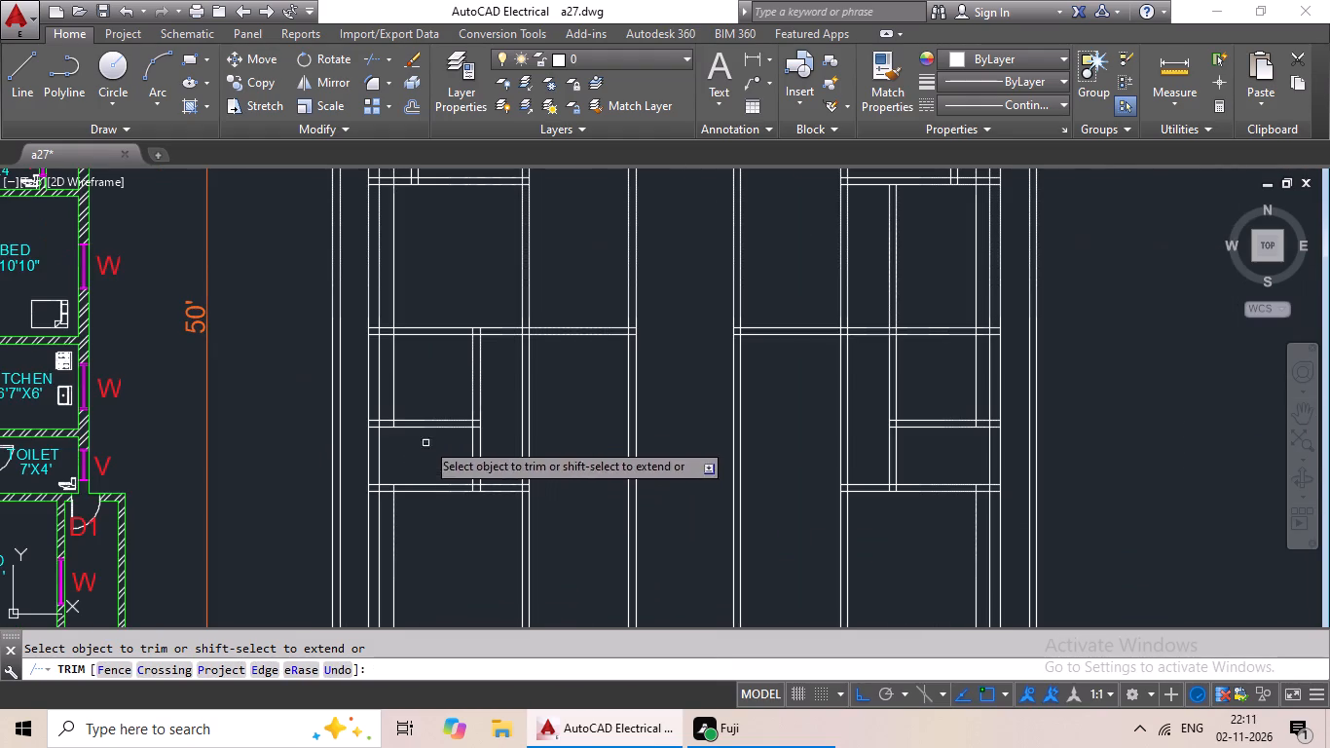
{"action": "key", "text": "Escape"}
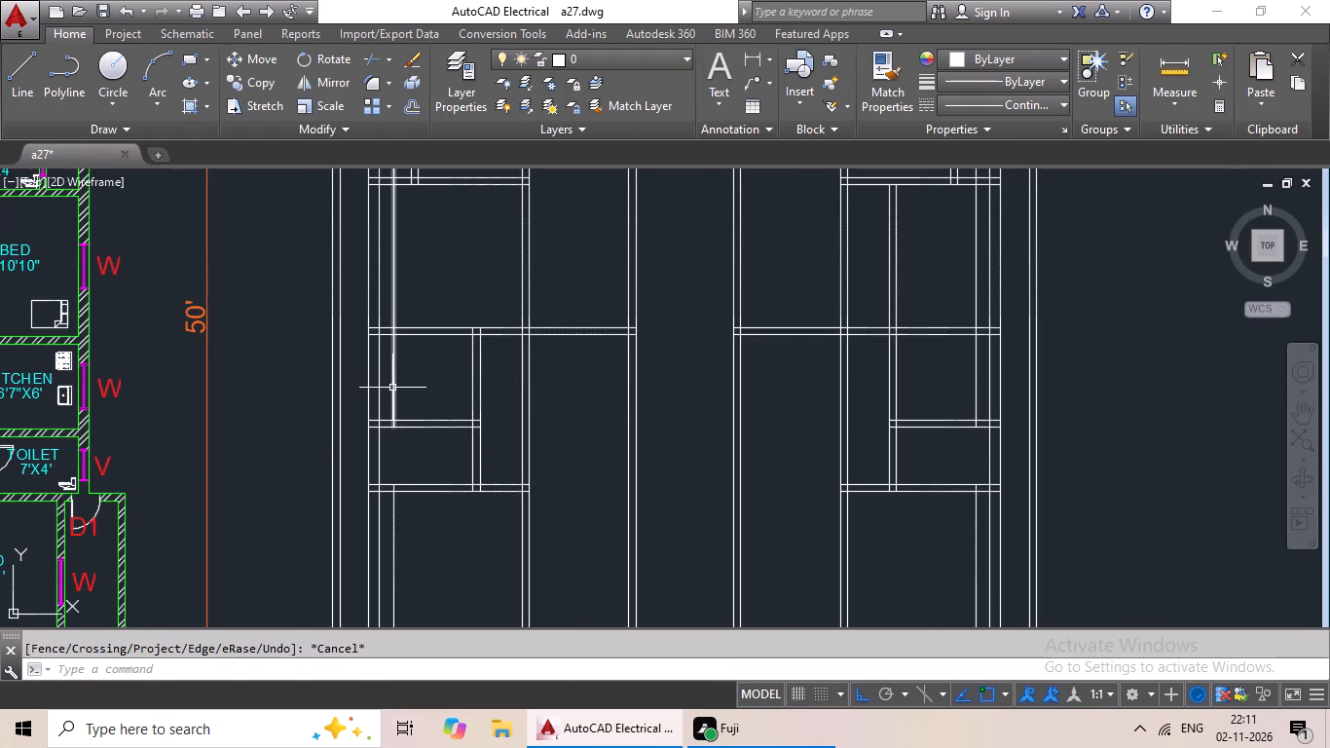
Erase the leftover inward offset lines running above the toilet's upper wall in both outer bays.
{"action": "left_click", "coordinate": [393, 387]}
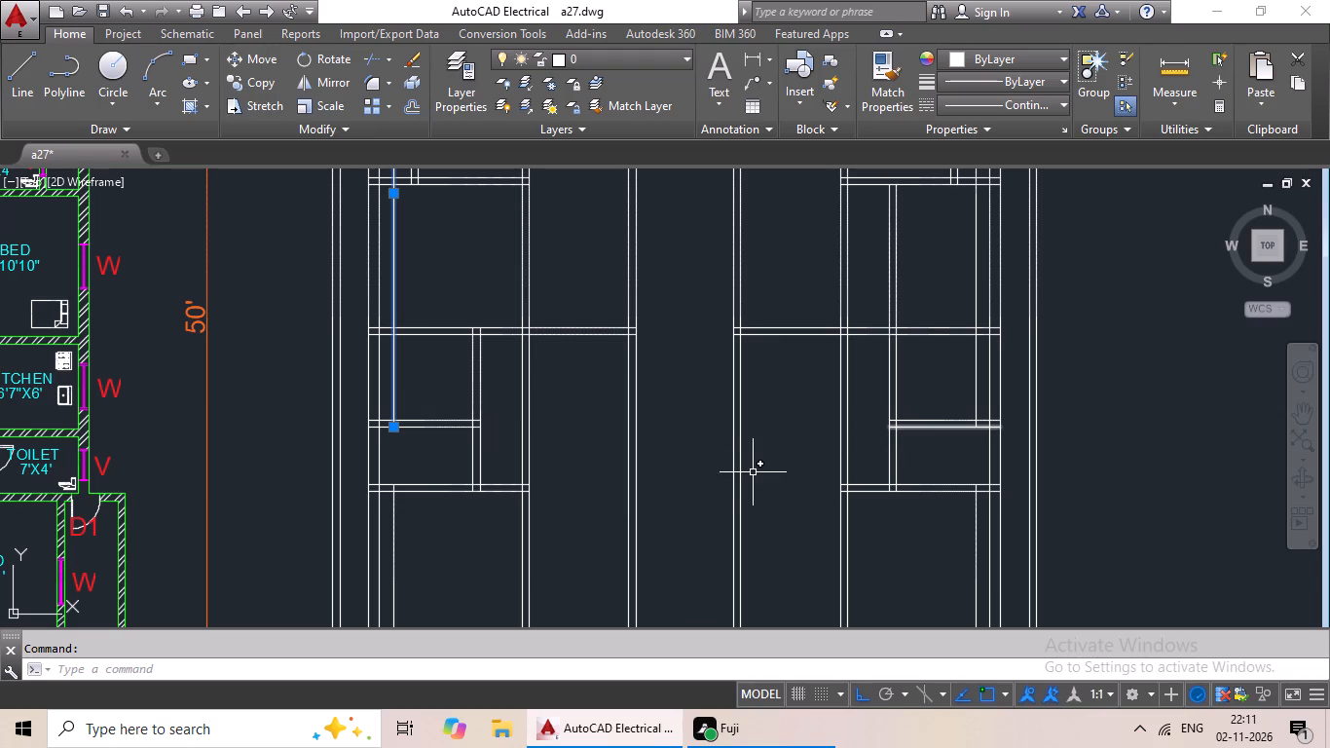
{"action": "left_click", "coordinate": [978, 389]}
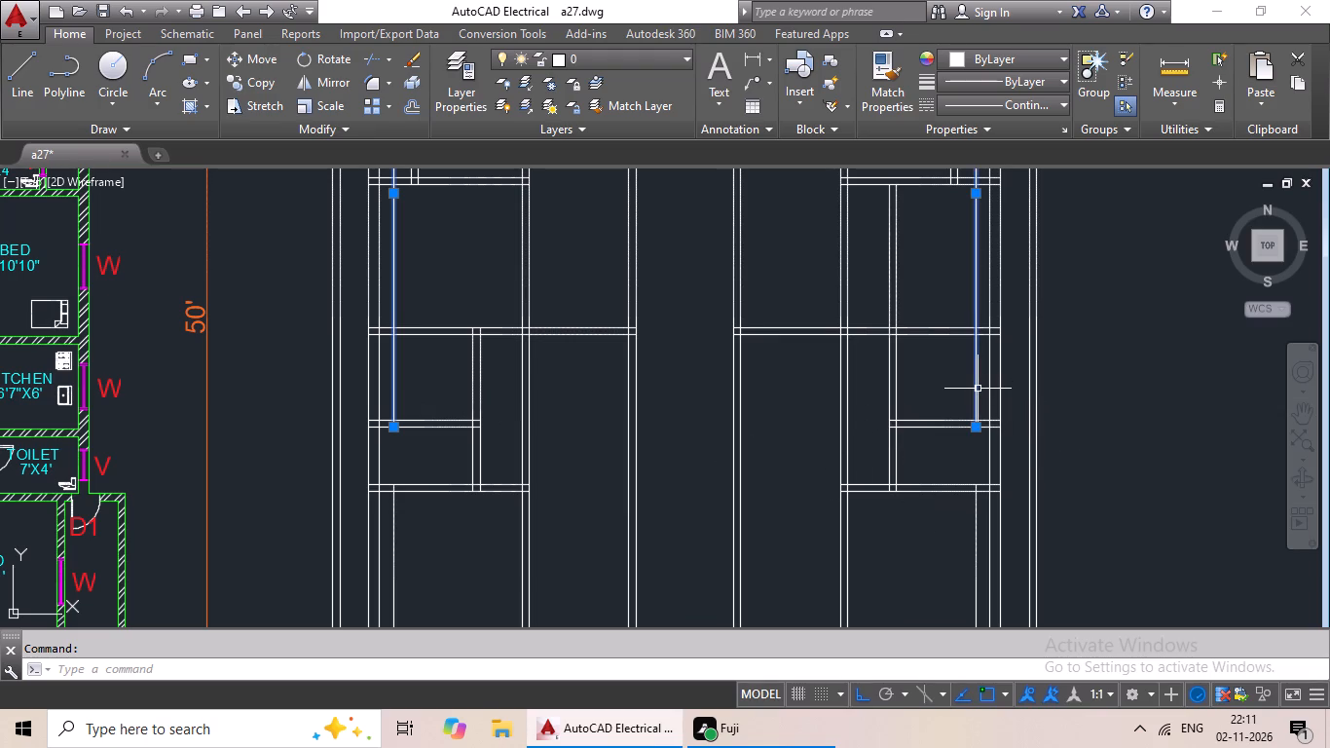
{"action": "key", "text": "Delete"}
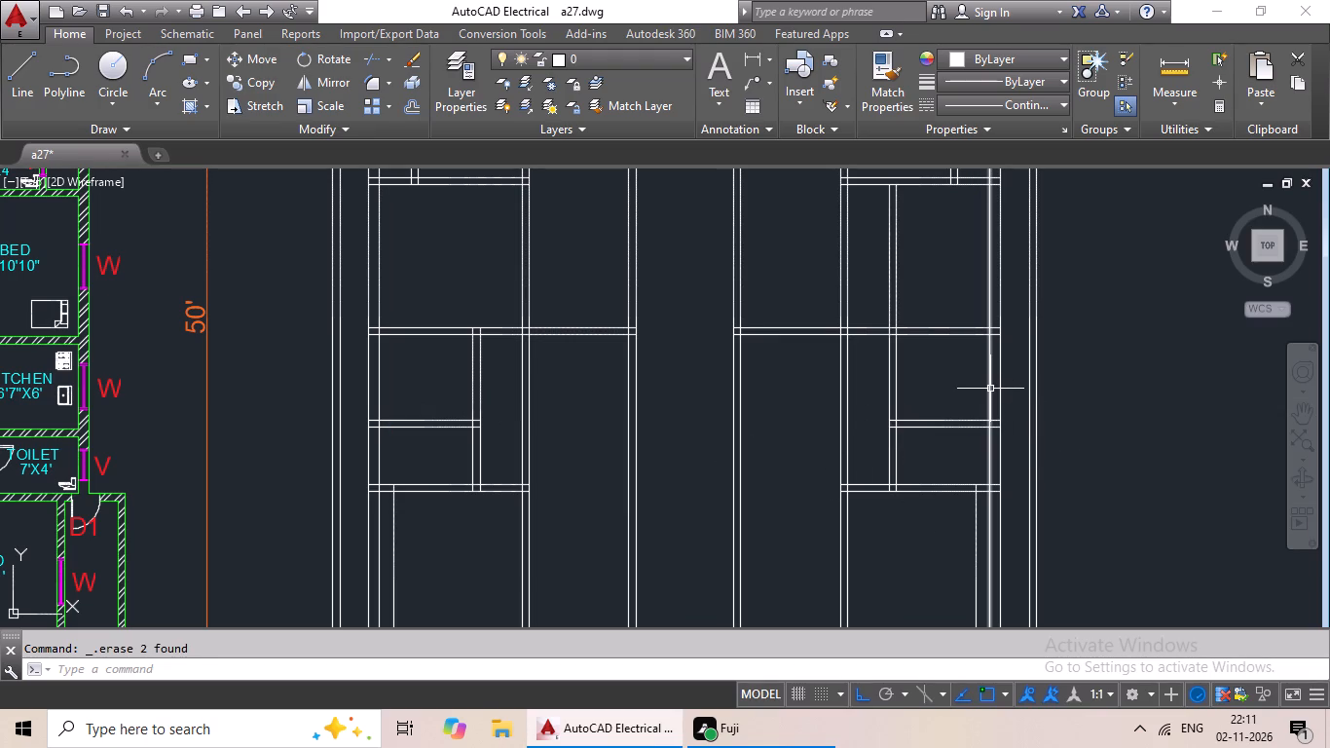
{"action": "scroll", "coordinate": [990, 389], "scroll_direction": "down", "scroll_amount": 1}
{"action": "scroll", "coordinate": [643, 506], "scroll_direction": "up", "scroll_amount": 1}
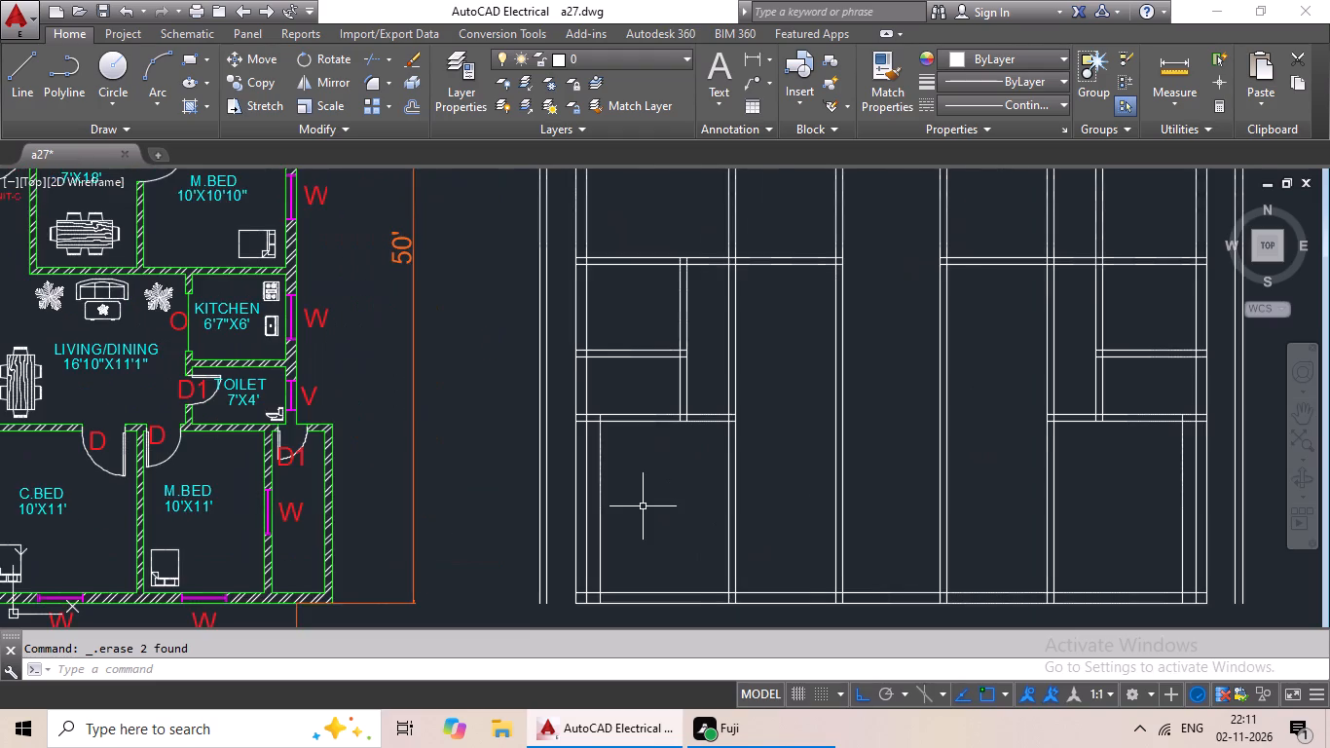
Offset the remaining inset line in each bottom outer bay 6" further inward to form the bedroom side walls.
{"action": "middle_click_drag", "start_coordinate": [660, 495], "coordinate": [708, 428]}
{"action": "key", "text": "Escape"}
{"action": "key", "text": "o"}
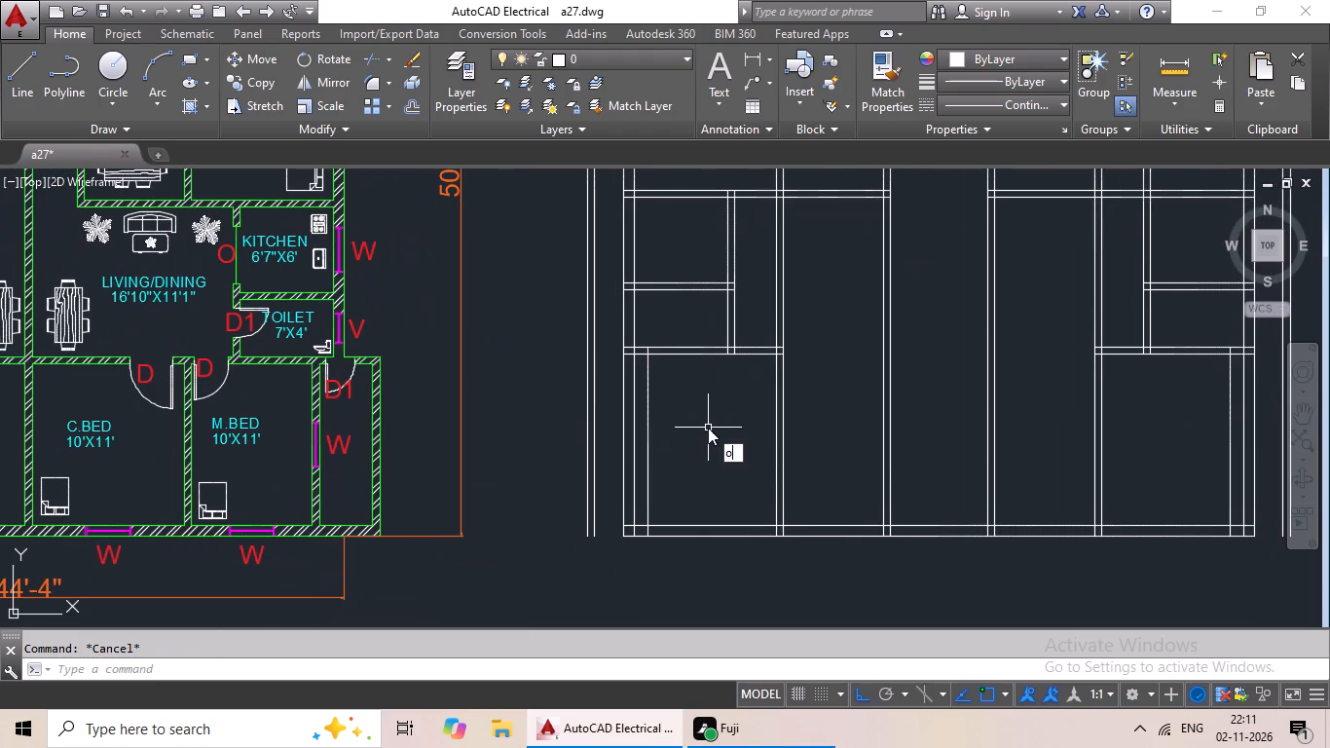
{"action": "key", "text": "Return"}
{"action": "key", "text": "6"}
{"action": "key", "text": "shift+quotedbl"}
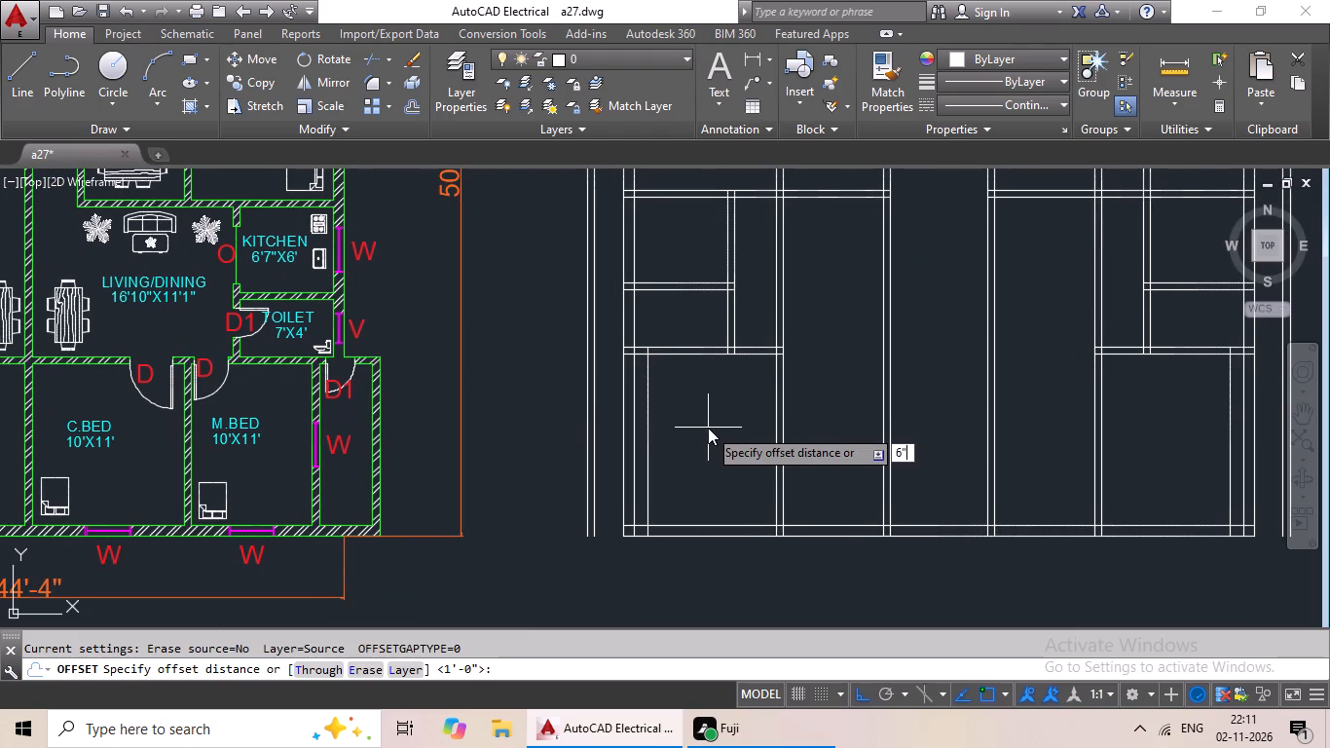
{"action": "key", "text": "Return"}
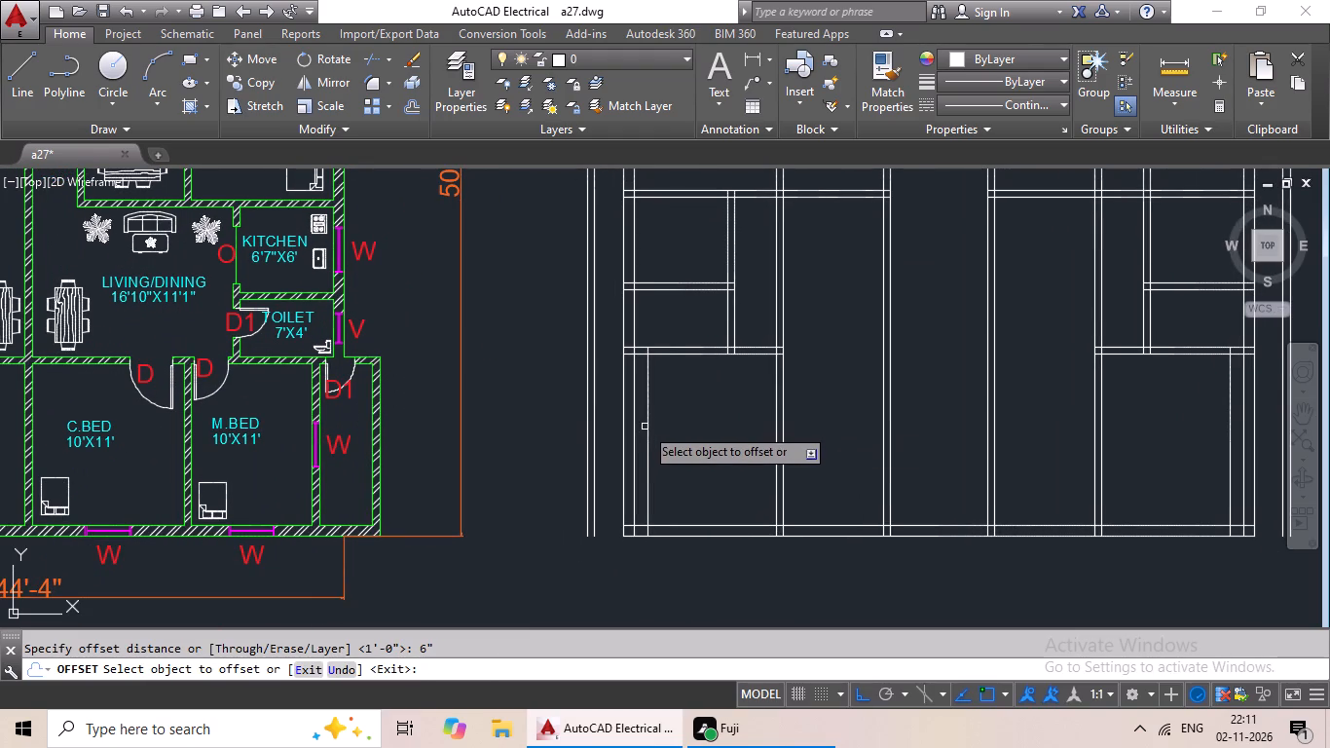
{"action": "left_click", "coordinate": [649, 423]}
{"action": "left_click", "coordinate": [666, 420]}
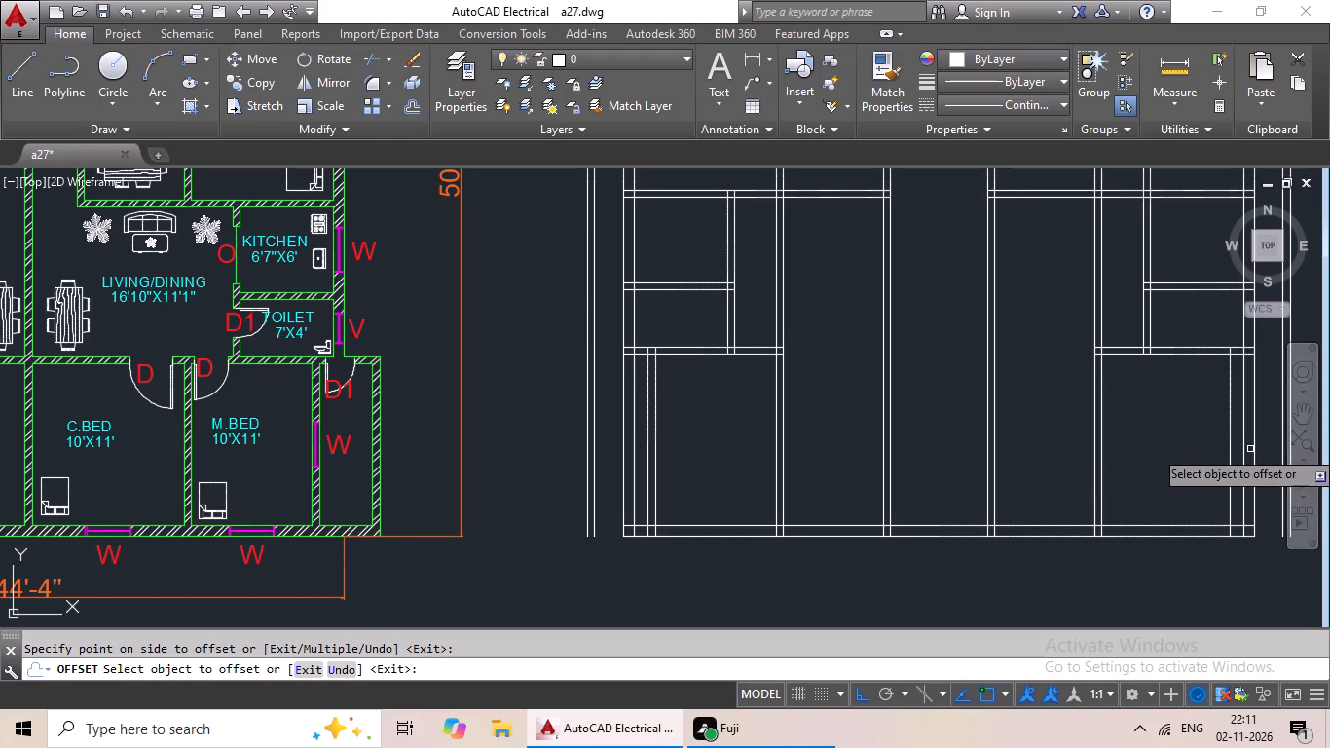
{"action": "left_click_drag", "start_coordinate": [1228, 446], "coordinate": [1160, 442]}
{"action": "left_click", "coordinate": [1111, 429]}
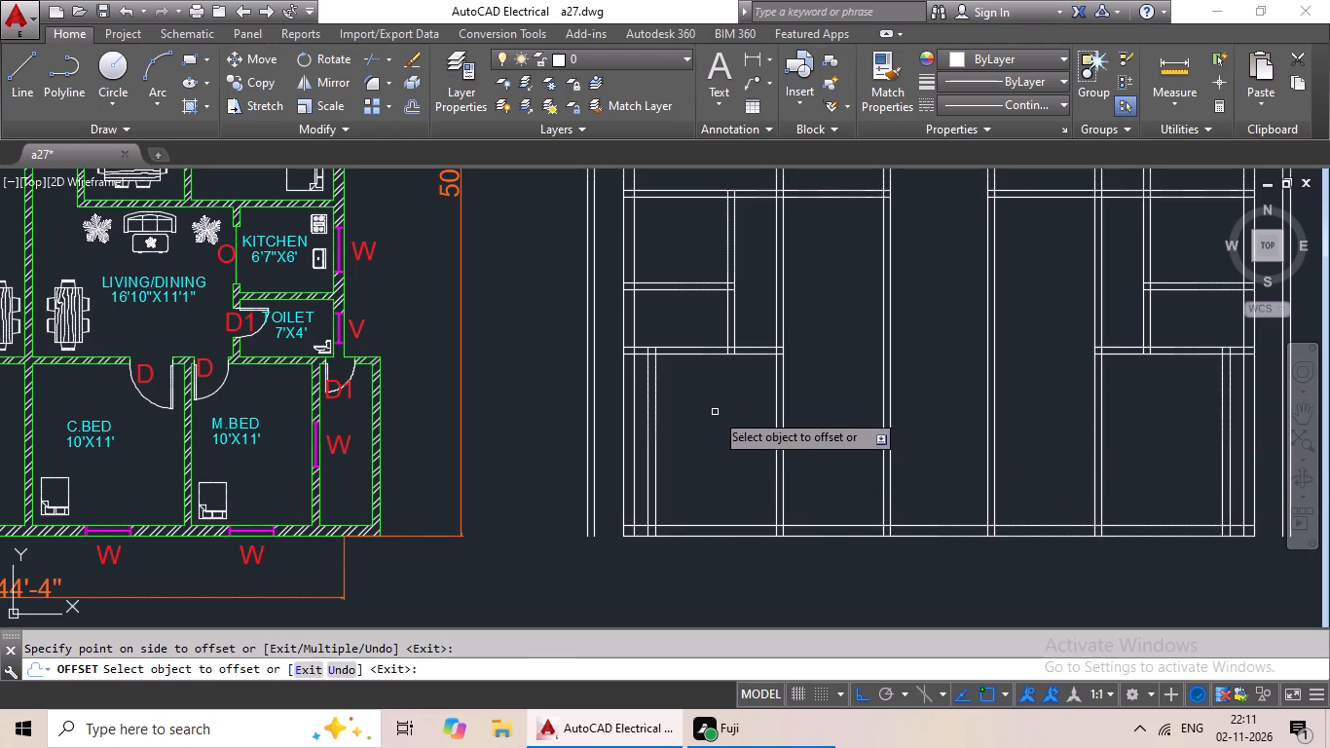
{"action": "middle_click_drag", "start_coordinate": [701, 412], "coordinate": [808, 421]}
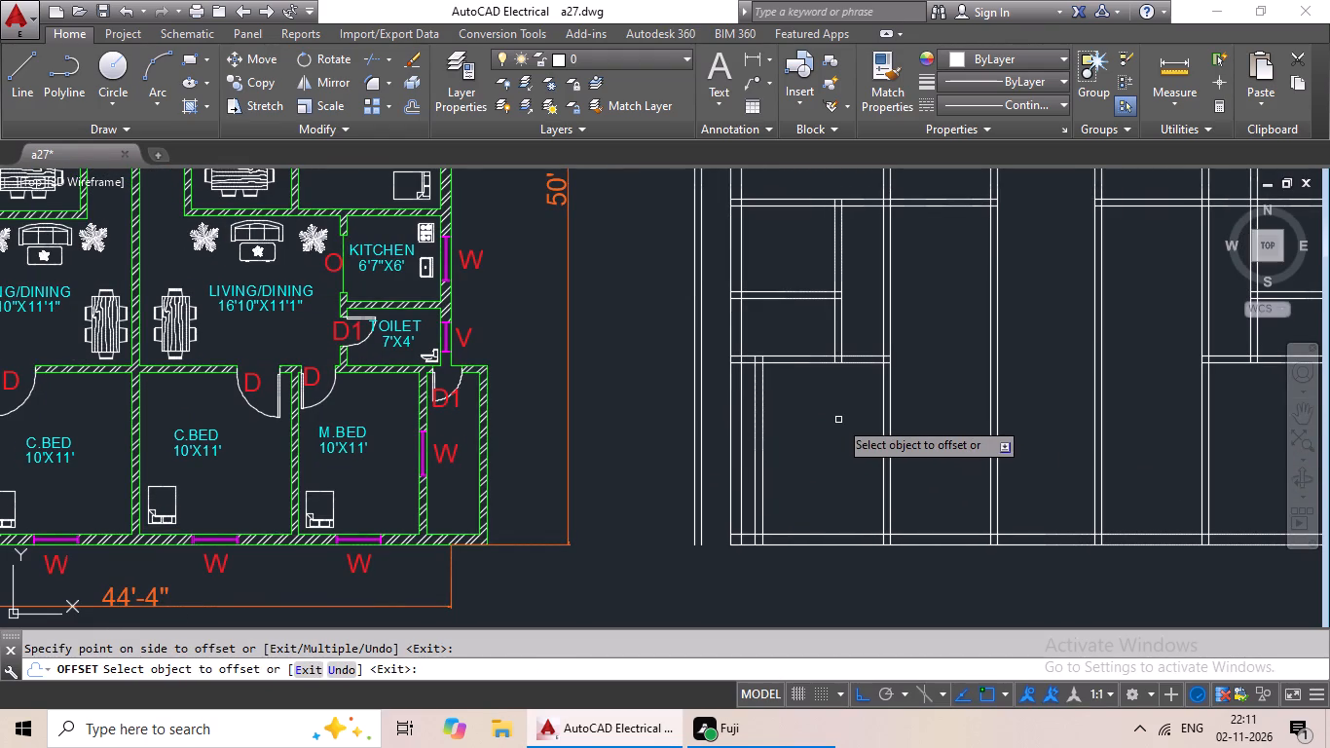
{"action": "key", "text": "Escape"}
{"action": "key", "text": "Escape"}
{"action": "key", "text": "Escape"}
{"action": "key", "text": "Escape"}
{"action": "key", "text": "Escape"}
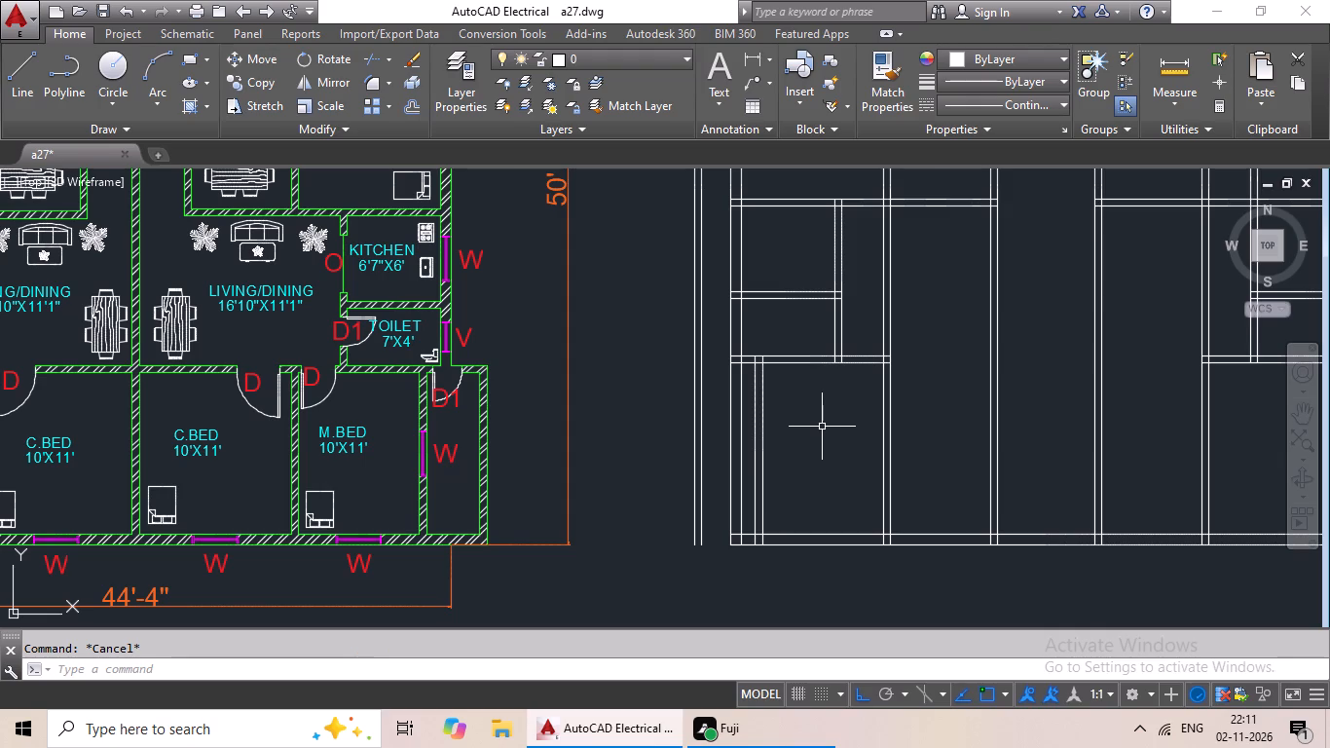
Extend both lines of the wall below the left bay's toilet across the central bays to the right outer bay.
{"action": "scroll", "coordinate": [827, 424], "scroll_direction": "down", "scroll_amount": 1}
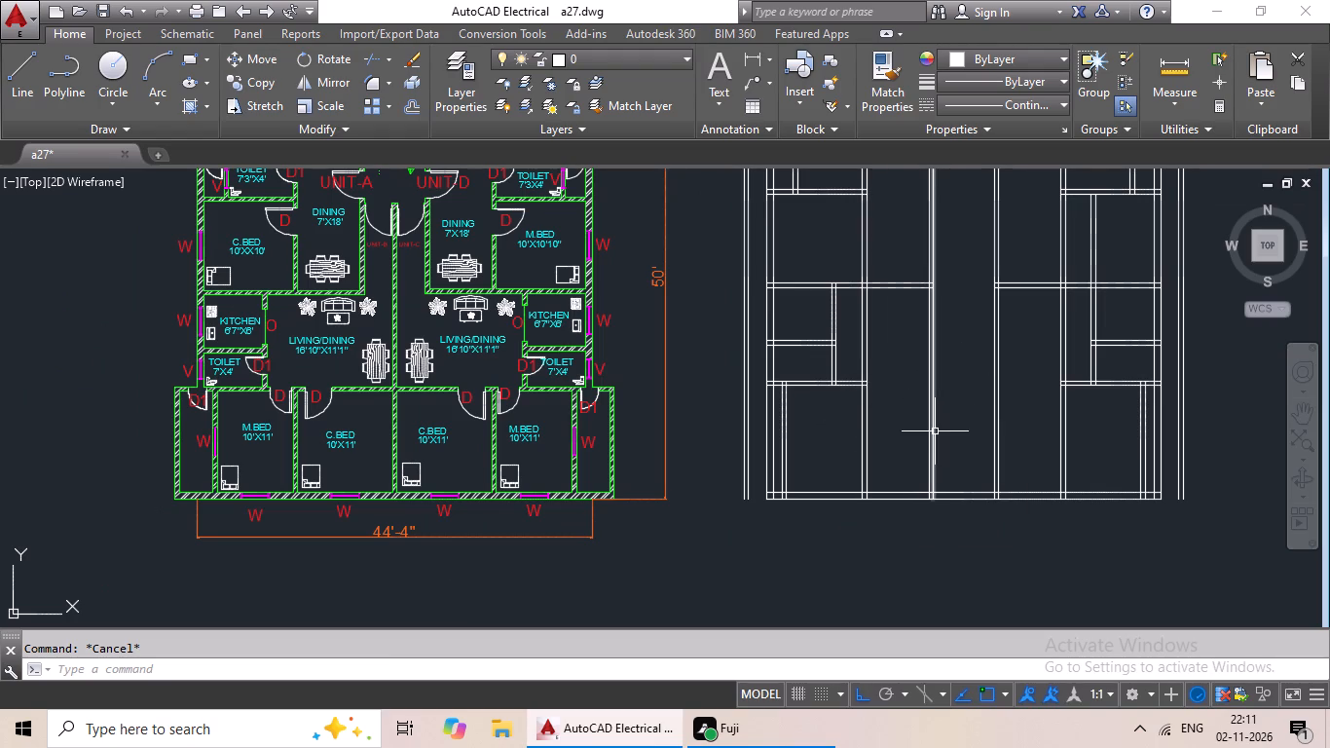
{"action": "middle_click_drag", "start_coordinate": [674, 292], "coordinate": [663, 289]}
{"action": "middle_click_drag", "start_coordinate": [904, 367], "coordinate": [819, 405]}
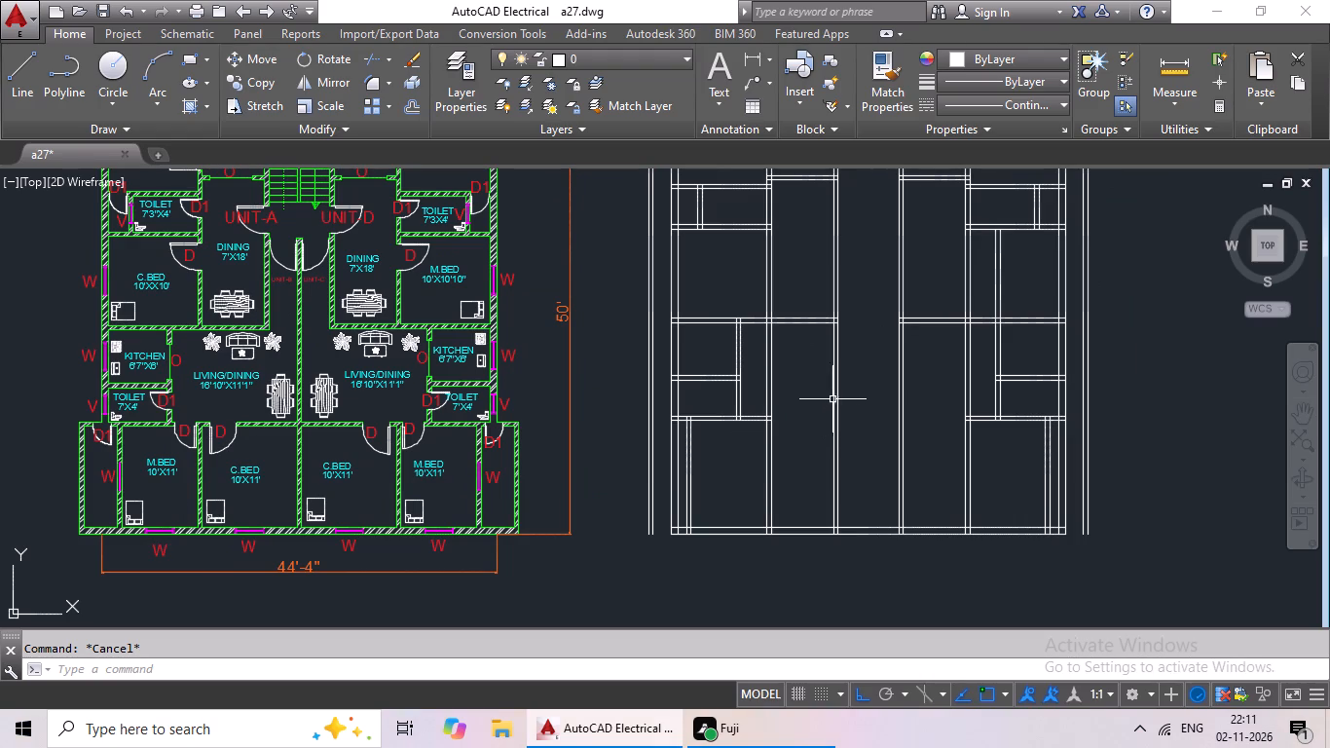
{"action": "scroll", "coordinate": [845, 407], "scroll_direction": "down", "scroll_amount": 2}
{"action": "middle_click_drag", "start_coordinate": [846, 407], "coordinate": [799, 425]}
{"action": "scroll", "coordinate": [799, 425], "scroll_direction": "up", "scroll_amount": 1}
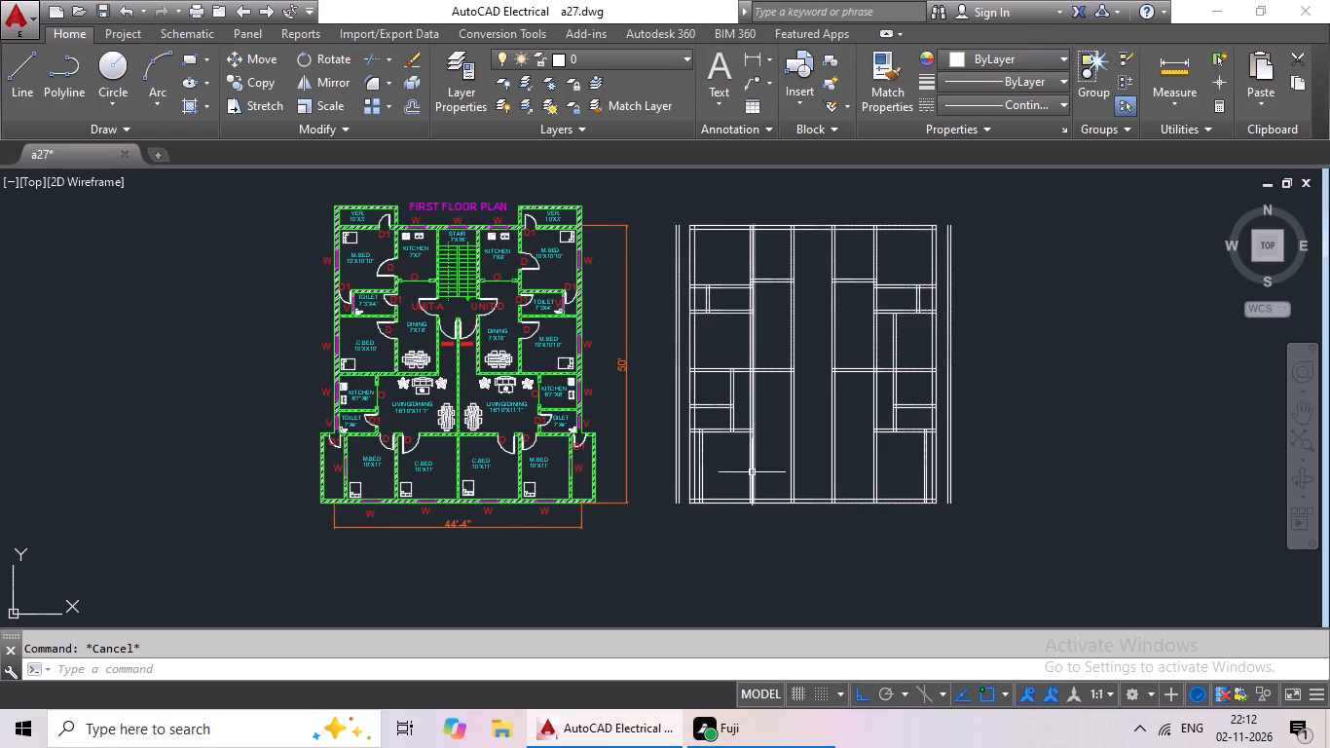
{"action": "key", "text": "Escape"}
{"action": "key", "text": "Escape"}
{"action": "key", "text": "r"}
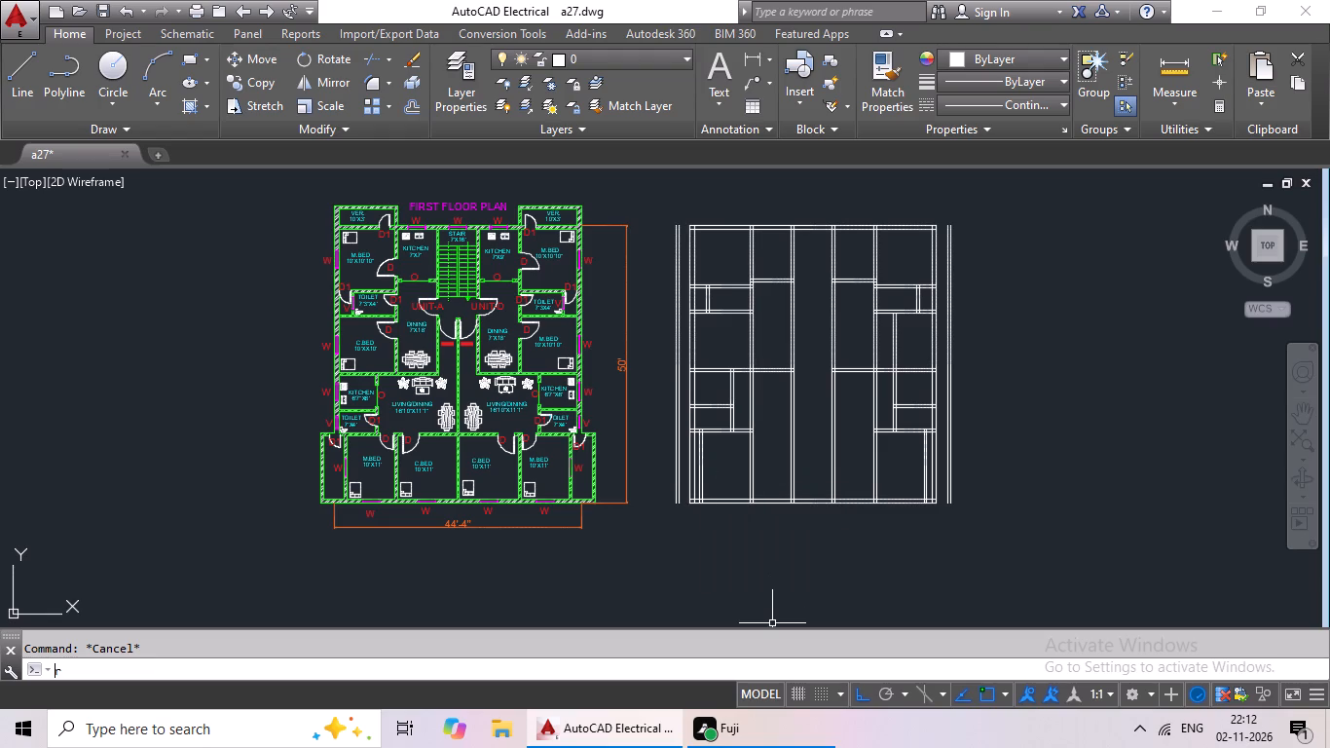
{"action": "key", "text": "Escape"}
{"action": "key", "text": "Escape"}
{"action": "key", "text": "e"}
{"action": "key", "text": "x"}
{"action": "key", "text": "space"}
{"action": "key", "text": "space"}
{"action": "scroll", "coordinate": [727, 430], "scroll_direction": "up", "scroll_amount": 2}
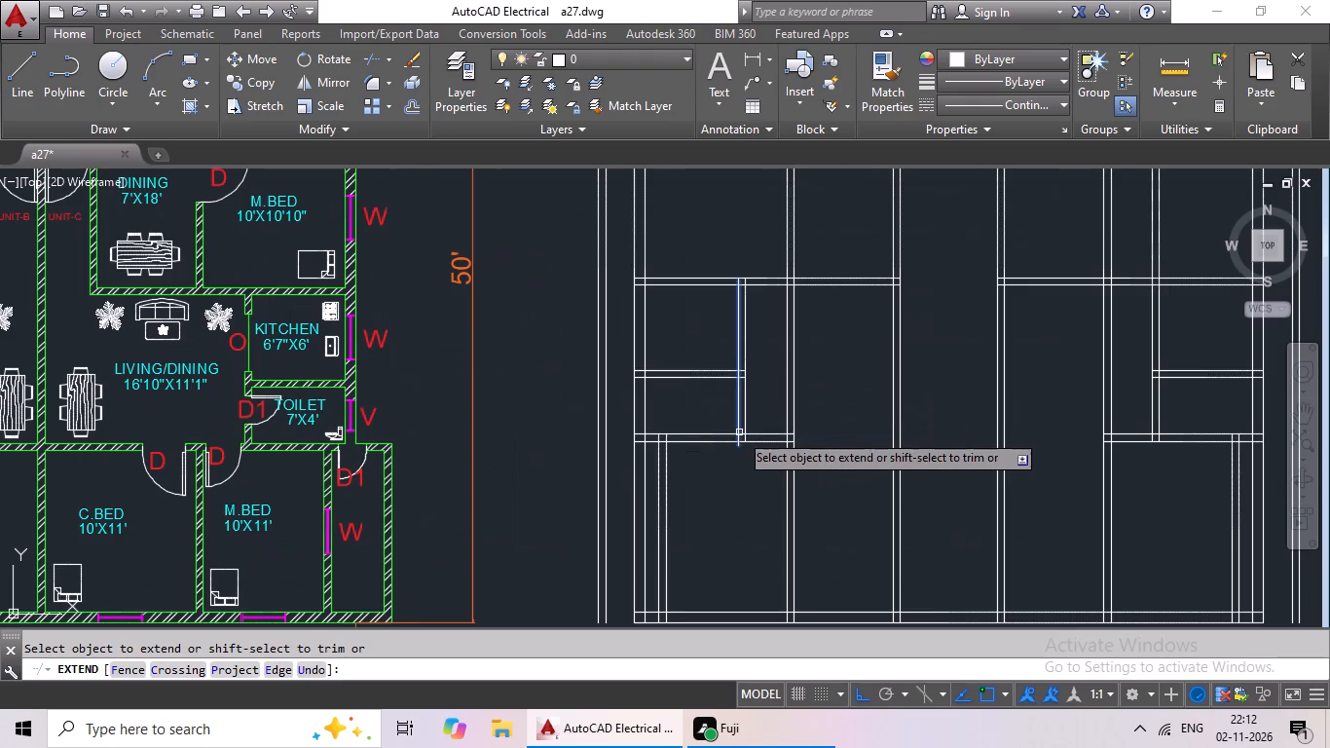
{"action": "left_click", "coordinate": [767, 435]}
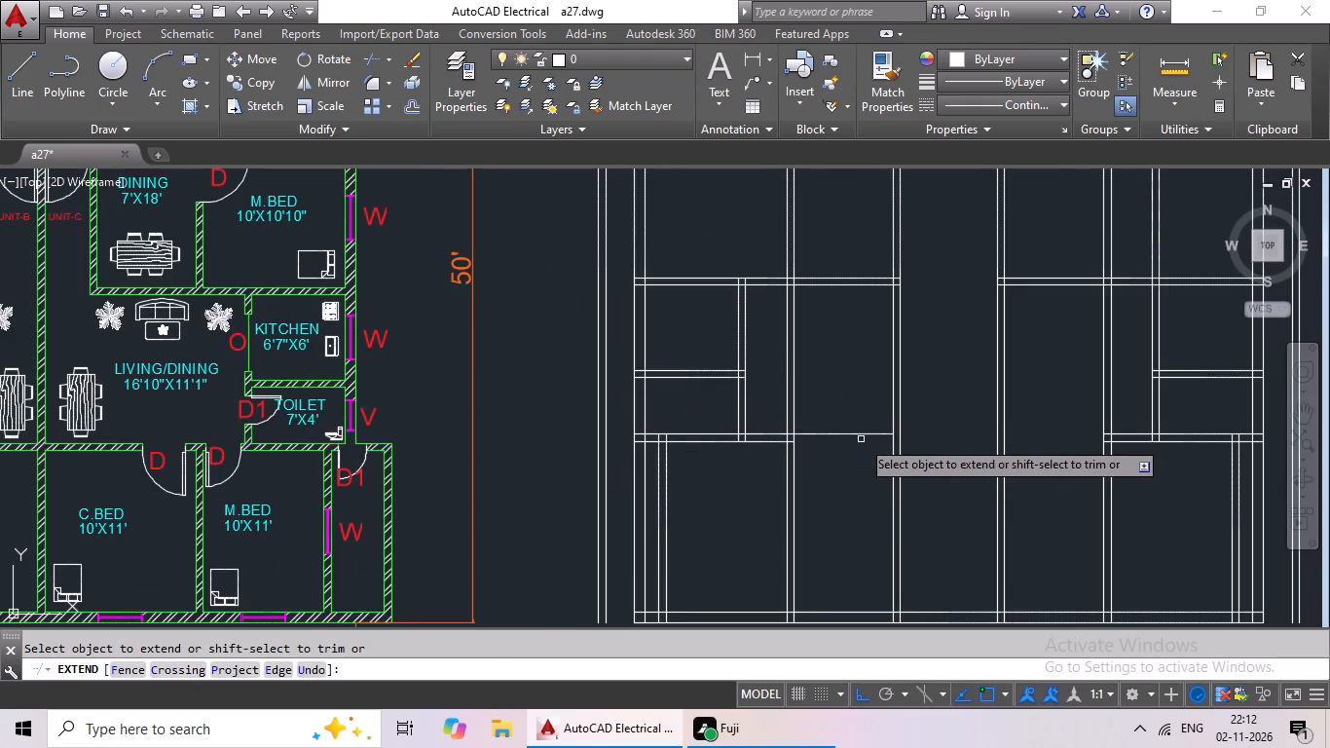
{"action": "left_click", "coordinate": [863, 431]}
{"action": "left_click", "coordinate": [873, 437]}
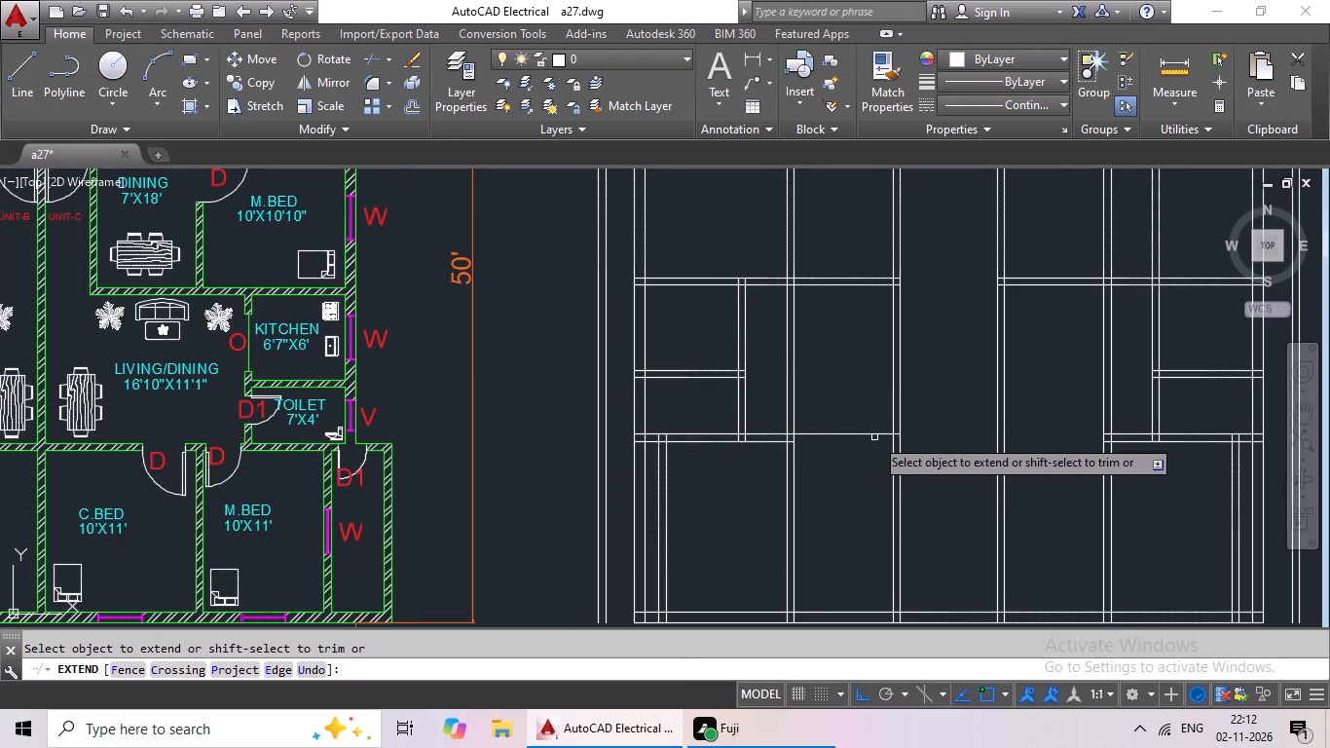
{"action": "left_click_drag", "start_coordinate": [874, 434], "coordinate": [905, 441]}
{"action": "left_click", "coordinate": [952, 434]}
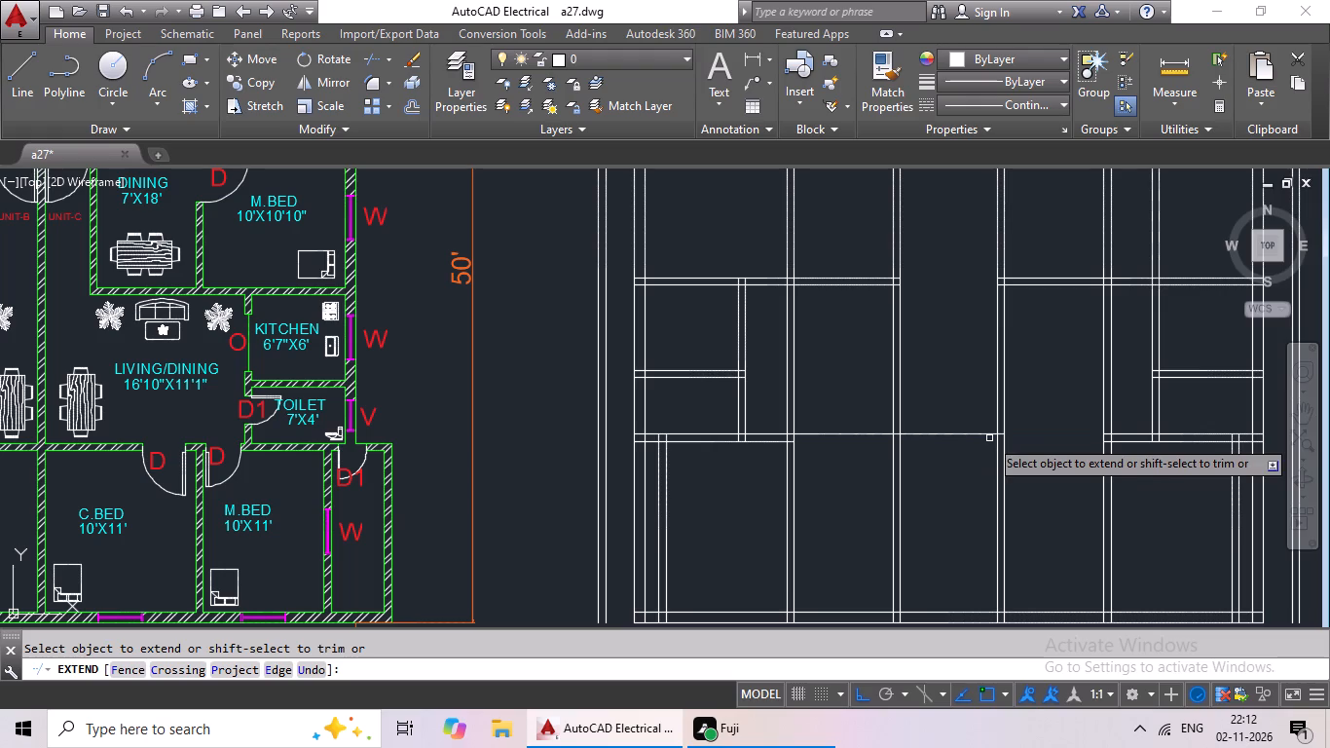
{"action": "left_click", "coordinate": [968, 433]}
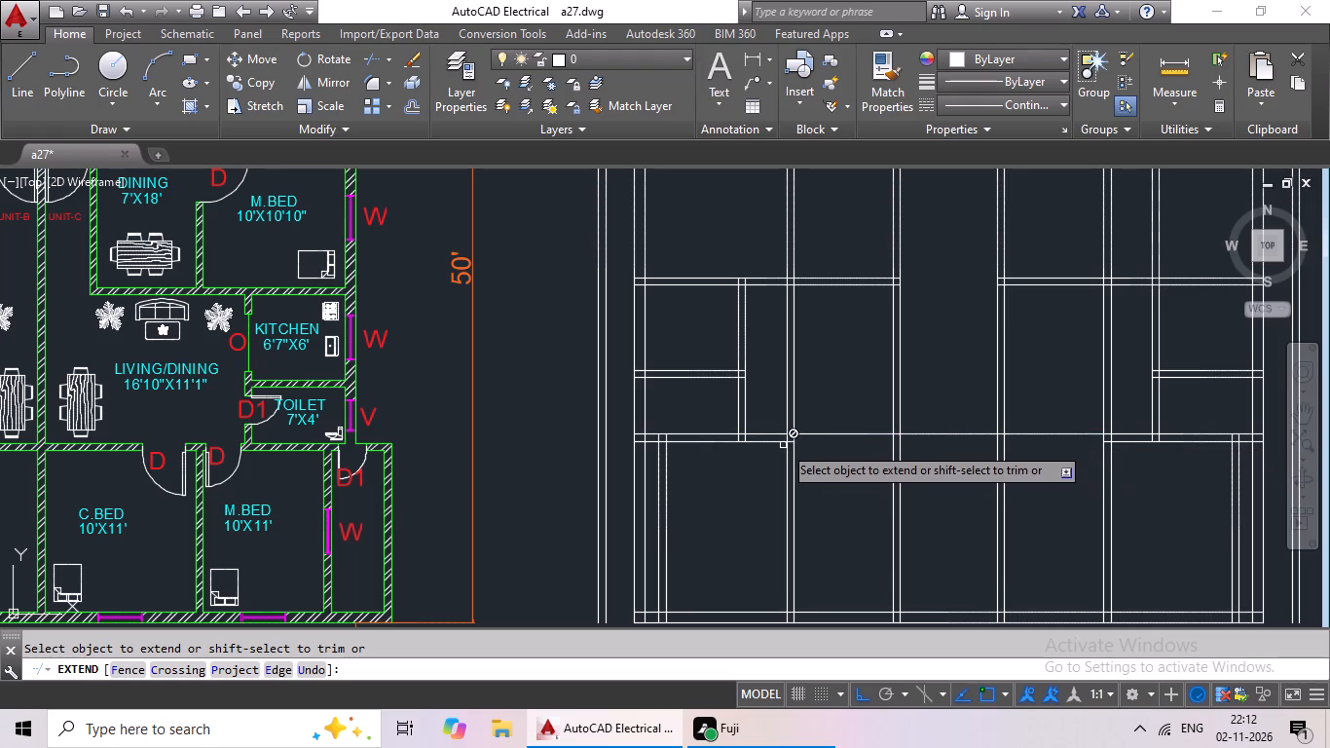
{"action": "double_click", "coordinate": [782, 440]}
{"action": "left_click", "coordinate": [831, 442]}
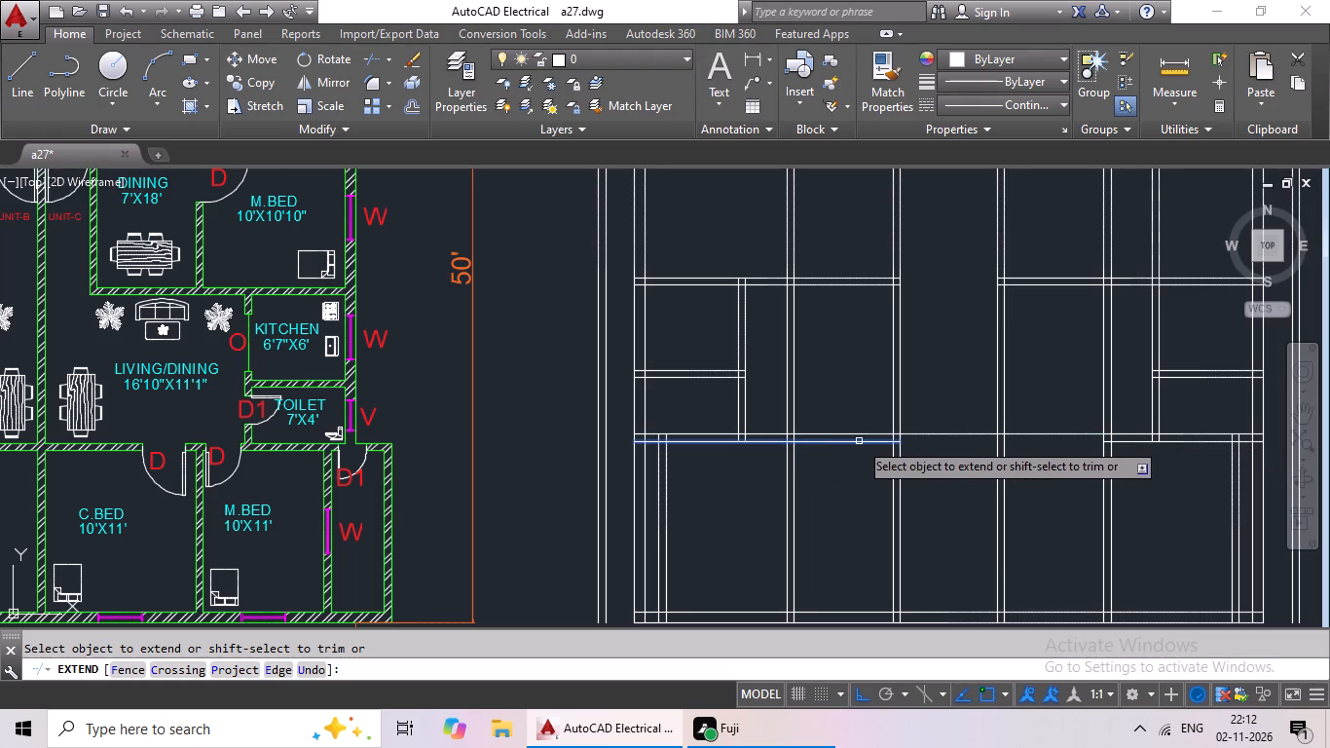
{"action": "left_click", "coordinate": [859, 441]}
{"action": "left_click", "coordinate": [873, 441]}
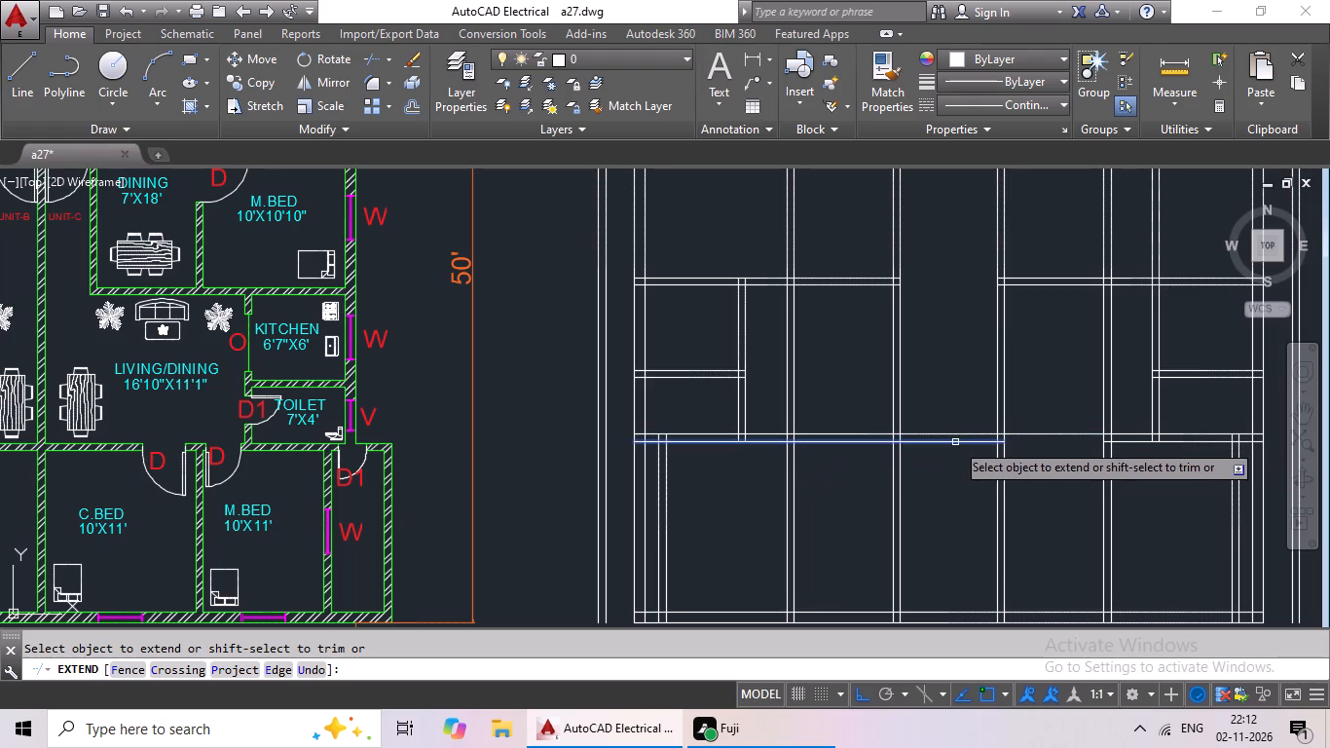
{"action": "left_click", "coordinate": [955, 442]}
{"action": "left_click", "coordinate": [980, 442]}
Examine the bottom bedroom and living/dining layout of the original plan against the redrawn walls.
{"action": "middle_click_drag", "start_coordinate": [944, 497], "coordinate": [946, 494]}
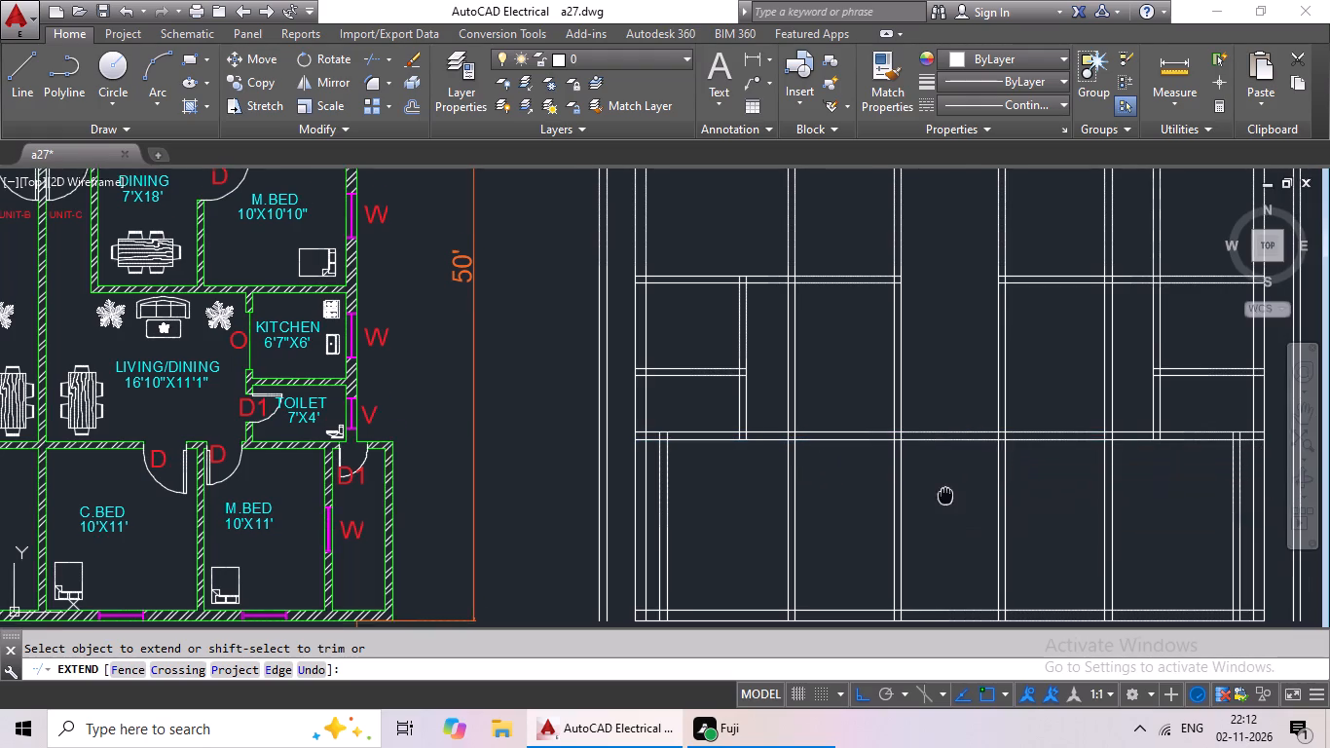
{"action": "middle_click_drag", "start_coordinate": [946, 494], "coordinate": [965, 456]}
{"action": "middle_click_drag", "start_coordinate": [815, 470], "coordinate": [921, 436]}
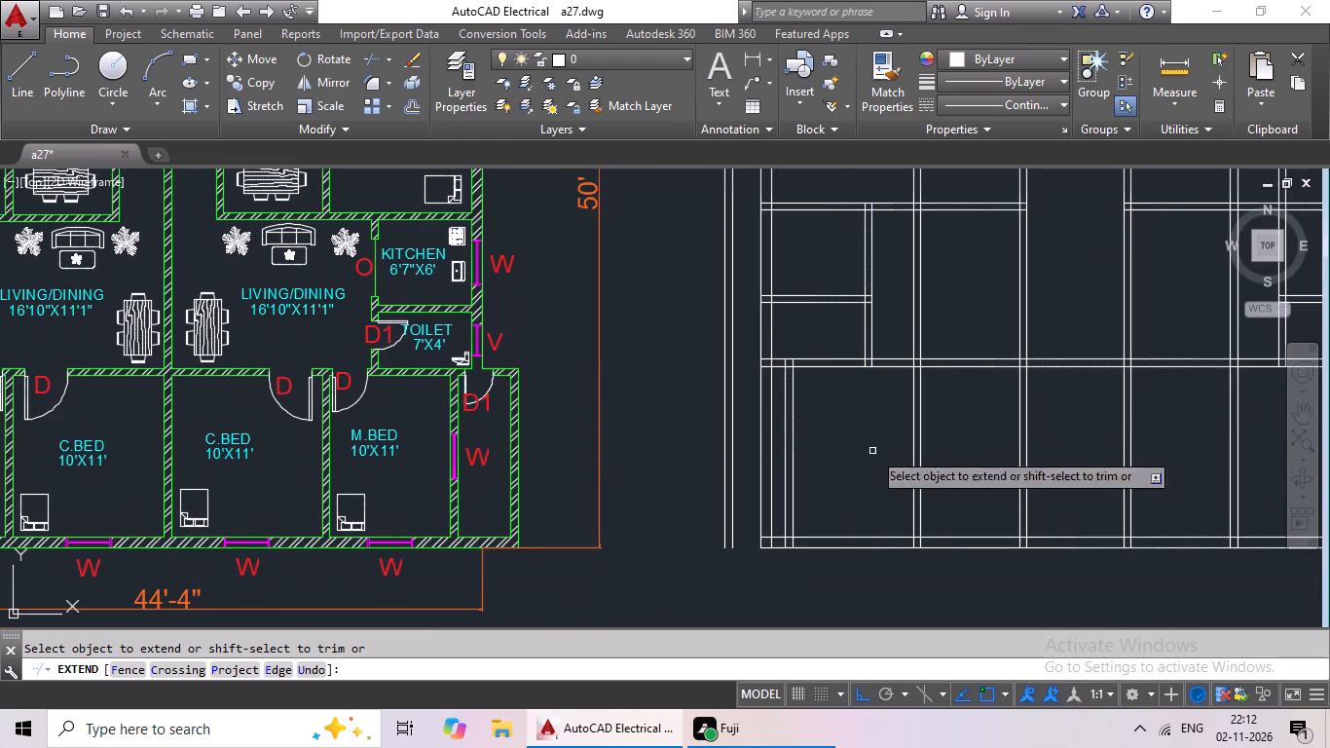
{"action": "middle_click_drag", "start_coordinate": [872, 451], "coordinate": [1009, 423]}
{"action": "middle_click_drag", "start_coordinate": [974, 441], "coordinate": [1080, 413]}
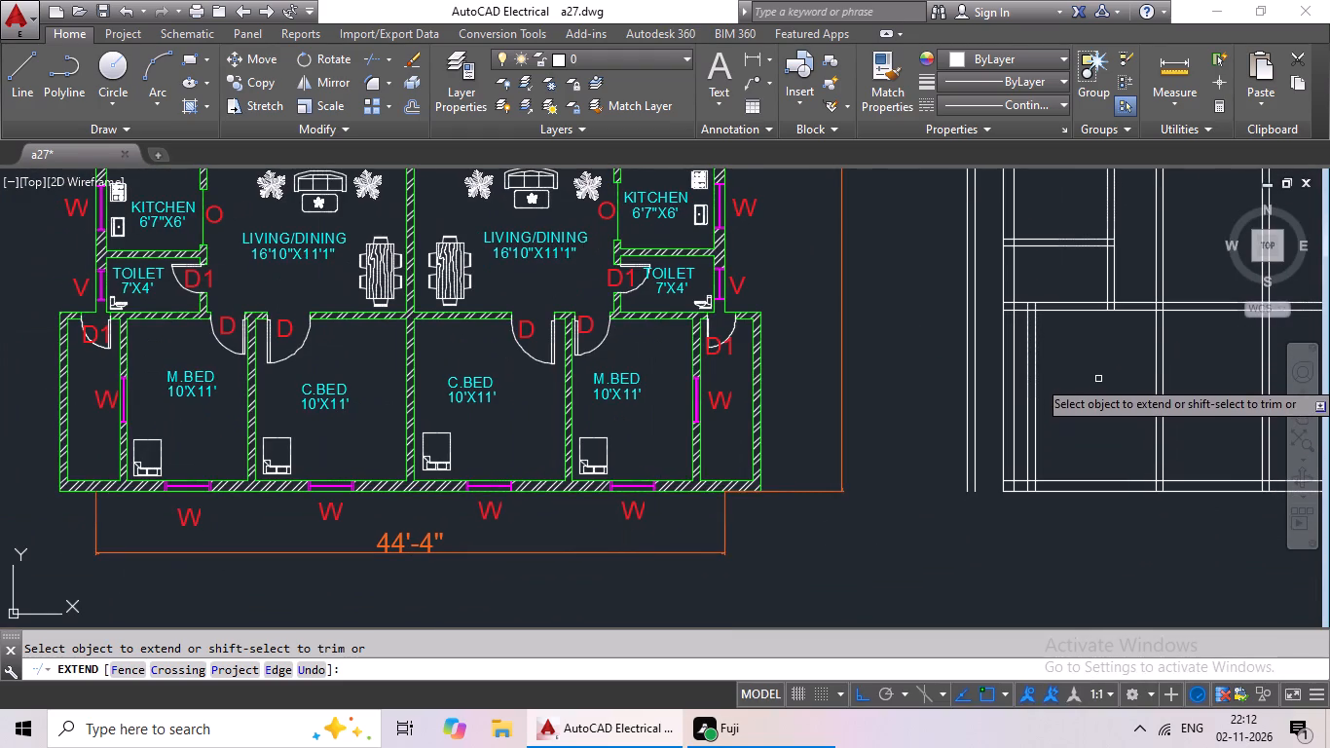
{"action": "middle_click_drag", "start_coordinate": [1098, 379], "coordinate": [1085, 387]}
{"action": "middle_click_drag", "start_coordinate": [1093, 385], "coordinate": [1019, 412]}
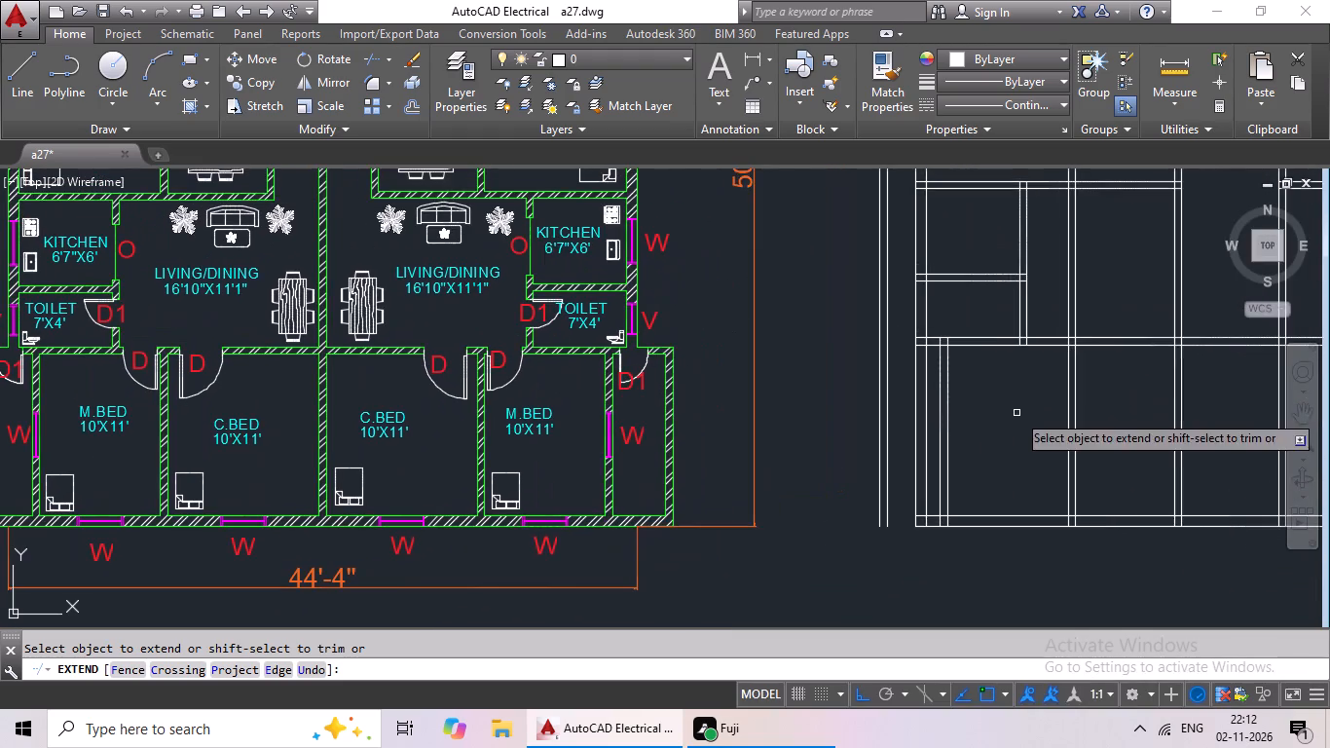
{"action": "middle_click_drag", "start_coordinate": [1017, 412], "coordinate": [1112, 374]}
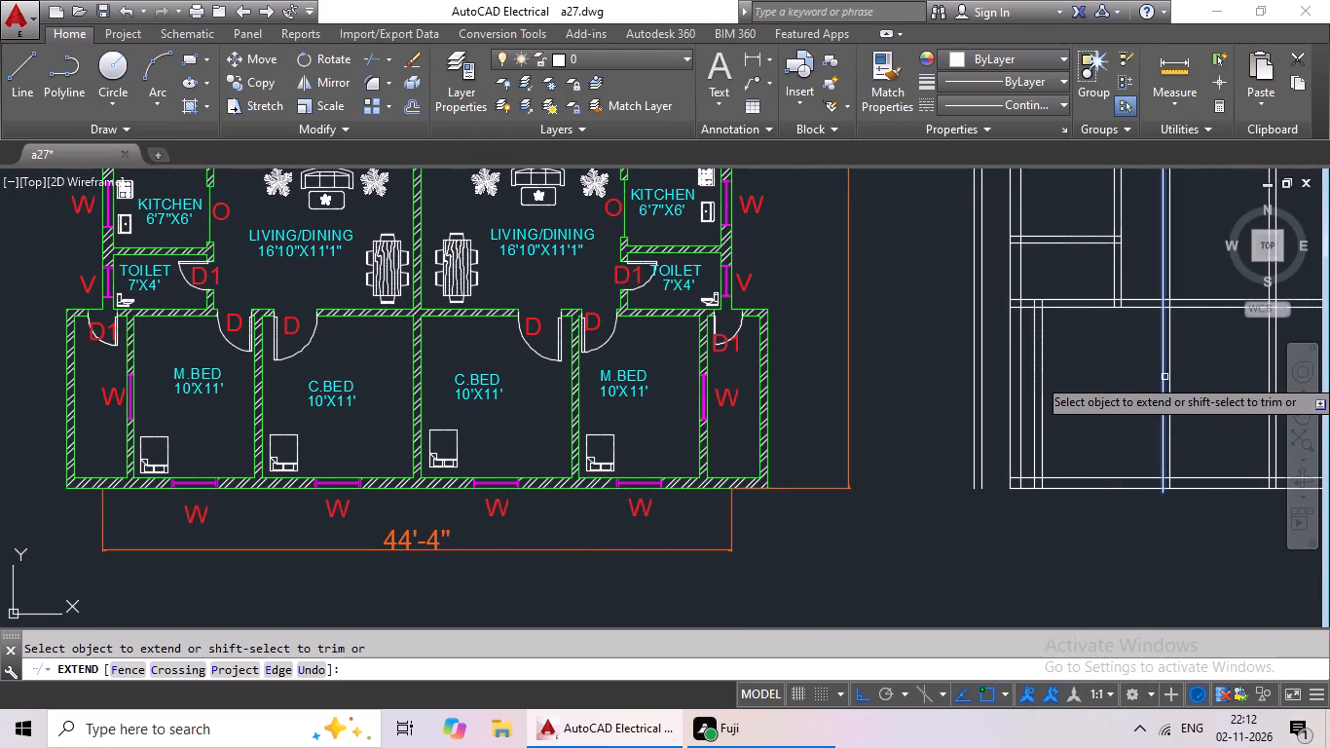
{"action": "middle_click_drag", "start_coordinate": [1155, 377], "coordinate": [936, 414]}
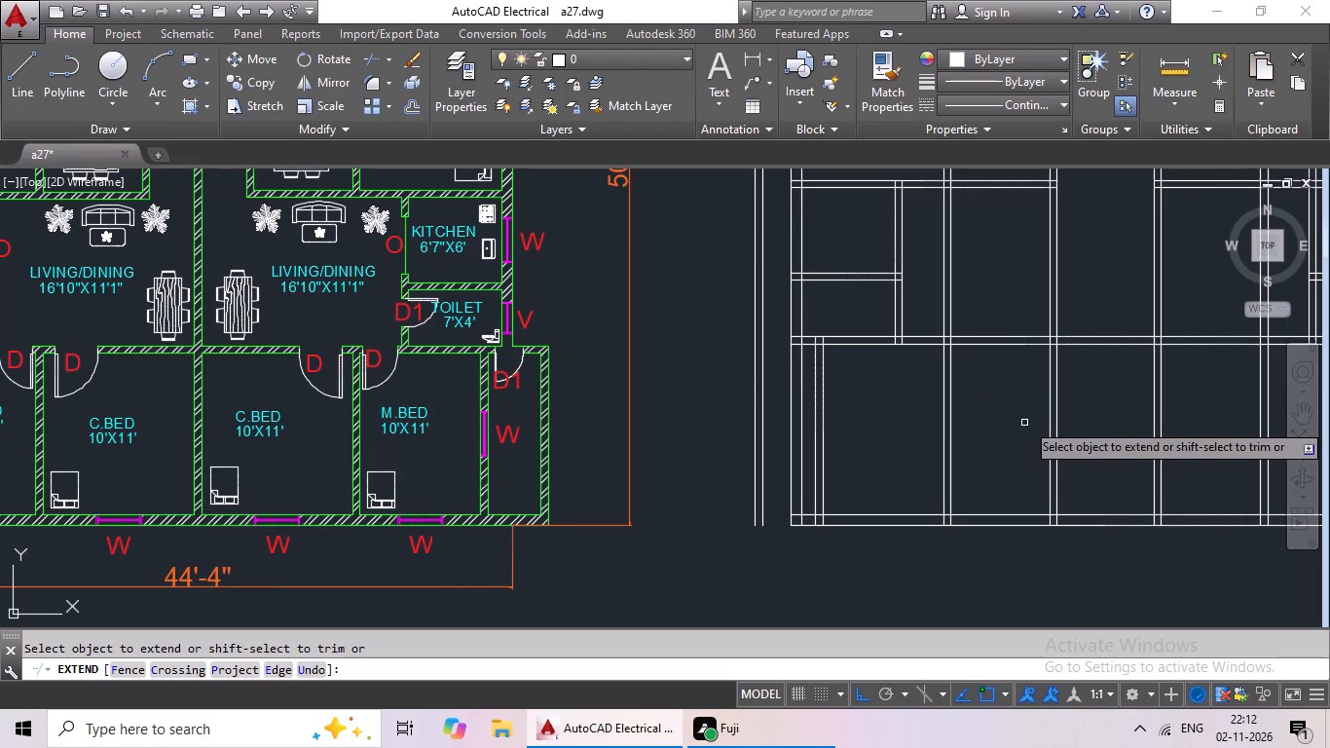
{"action": "middle_click_drag", "start_coordinate": [1010, 416], "coordinate": [996, 461]}
{"action": "scroll", "coordinate": [996, 458], "scroll_direction": "down", "scroll_amount": 1}
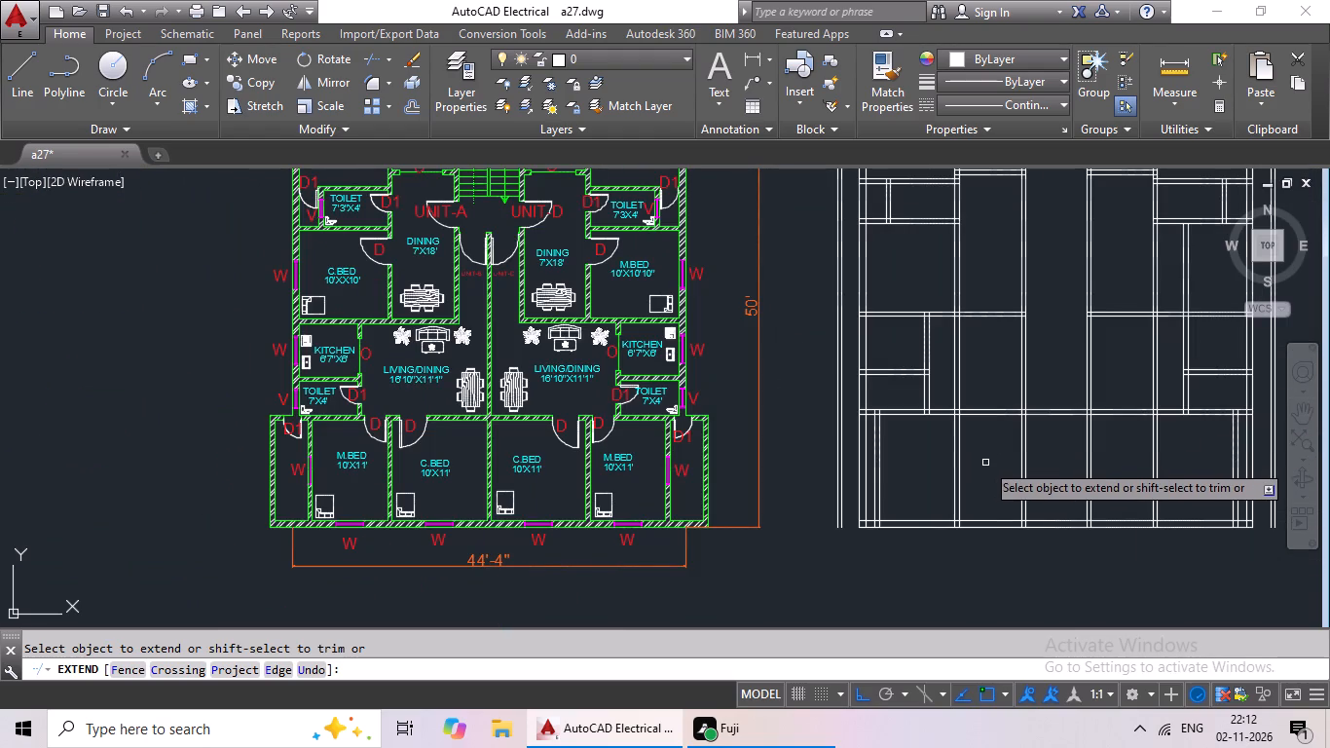
{"action": "middle_click_drag", "start_coordinate": [989, 460], "coordinate": [902, 472]}
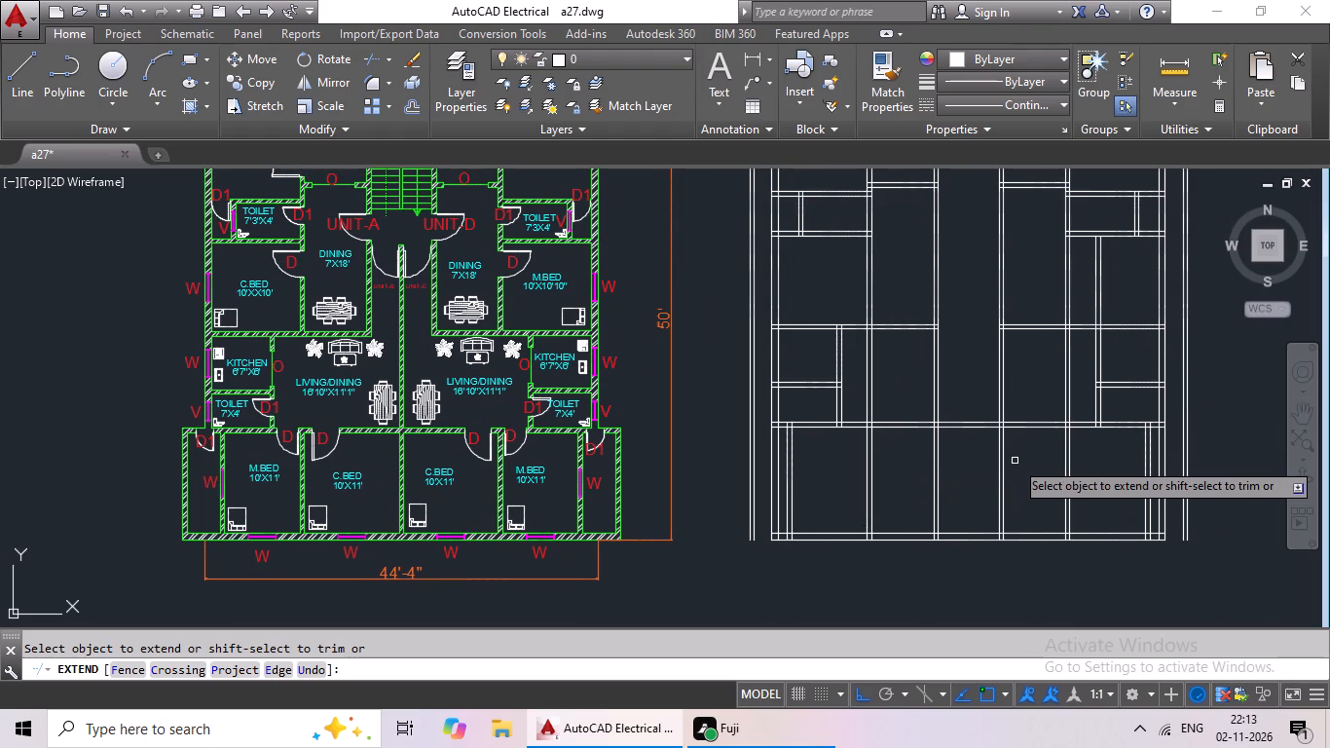
{"action": "middle_click_drag", "start_coordinate": [1015, 459], "coordinate": [959, 476]}
{"action": "key", "text": "Escape"}
{"action": "key", "text": "Escape"}
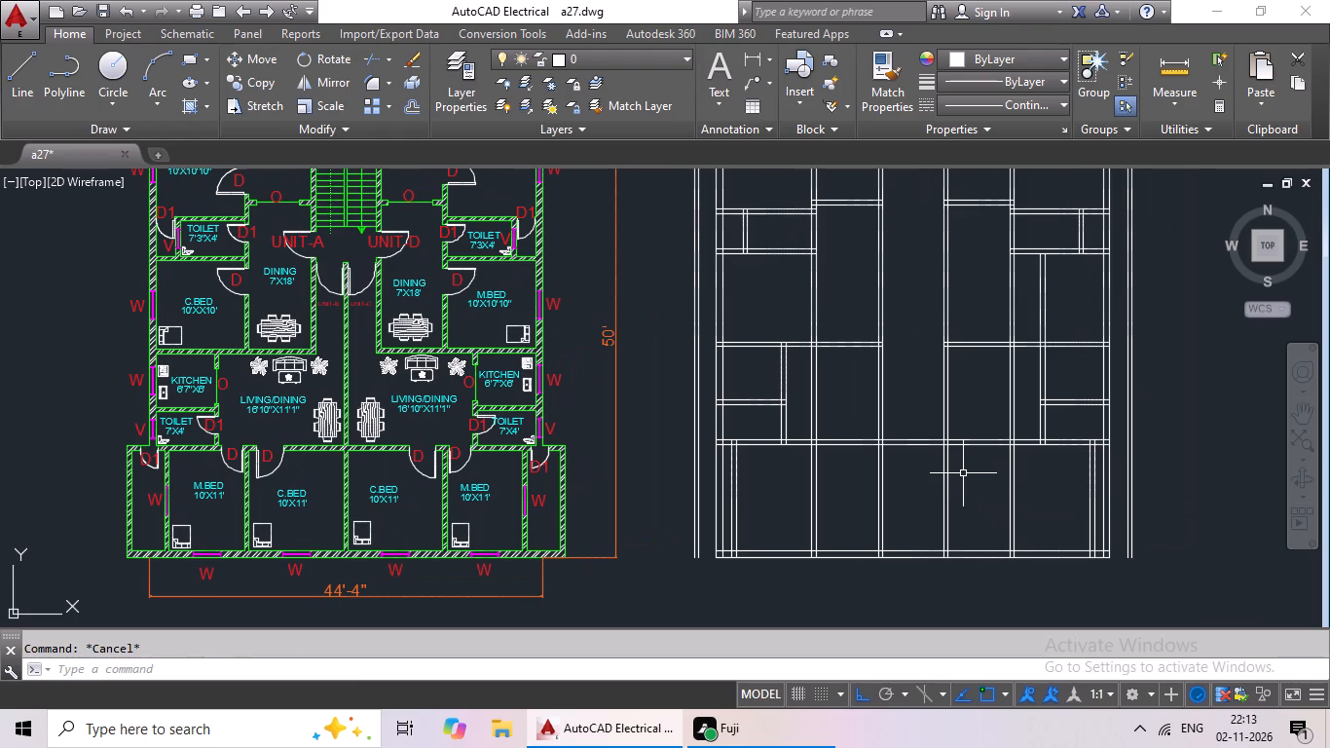
{"action": "key", "text": "Escape"}
{"action": "key", "text": "Escape"}
Trim the two central pairs of vertical wall lines out of the living/dining area, down to the bottom bedrooms' upper wall.
{"action": "type", "text": "tr"}
{"action": "key", "text": "space"}
{"action": "key", "text": "space"}
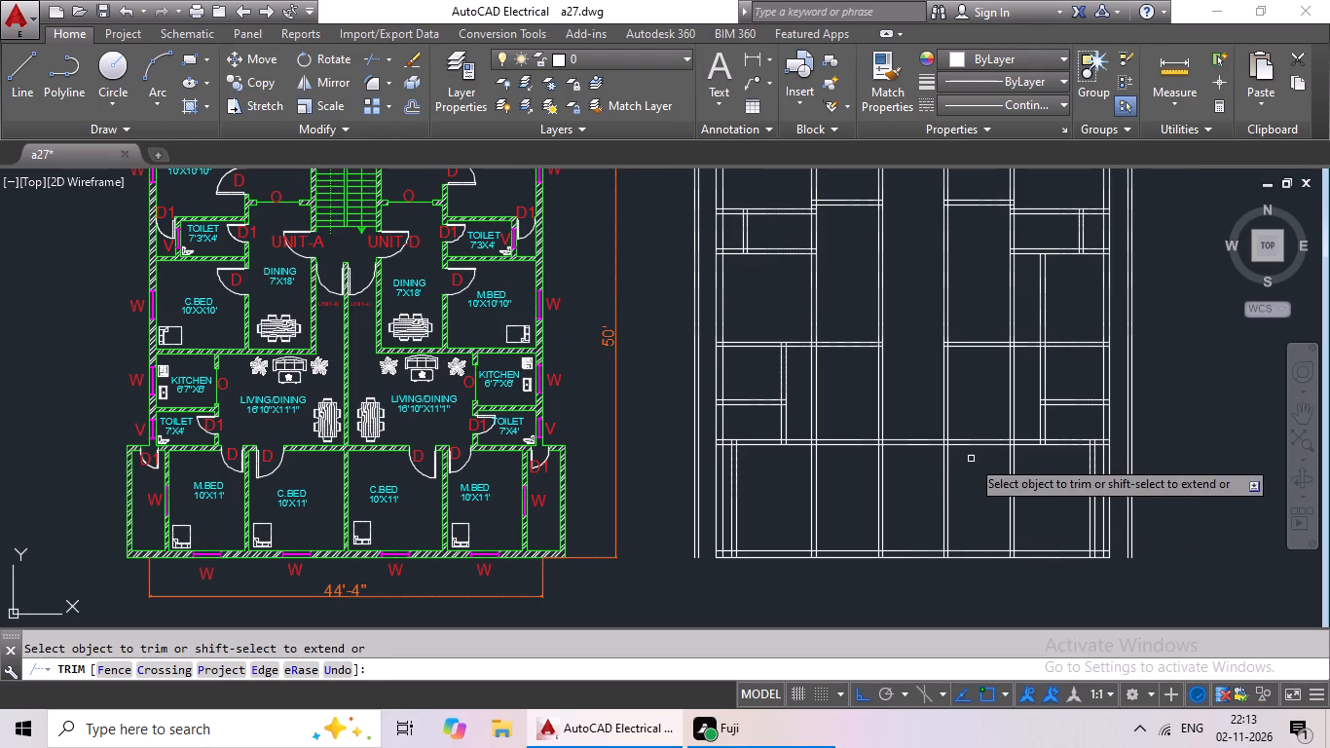
{"action": "scroll", "coordinate": [958, 381], "scroll_direction": "up", "scroll_amount": 1}
{"action": "left_click_drag", "start_coordinate": [977, 366], "coordinate": [809, 448]}
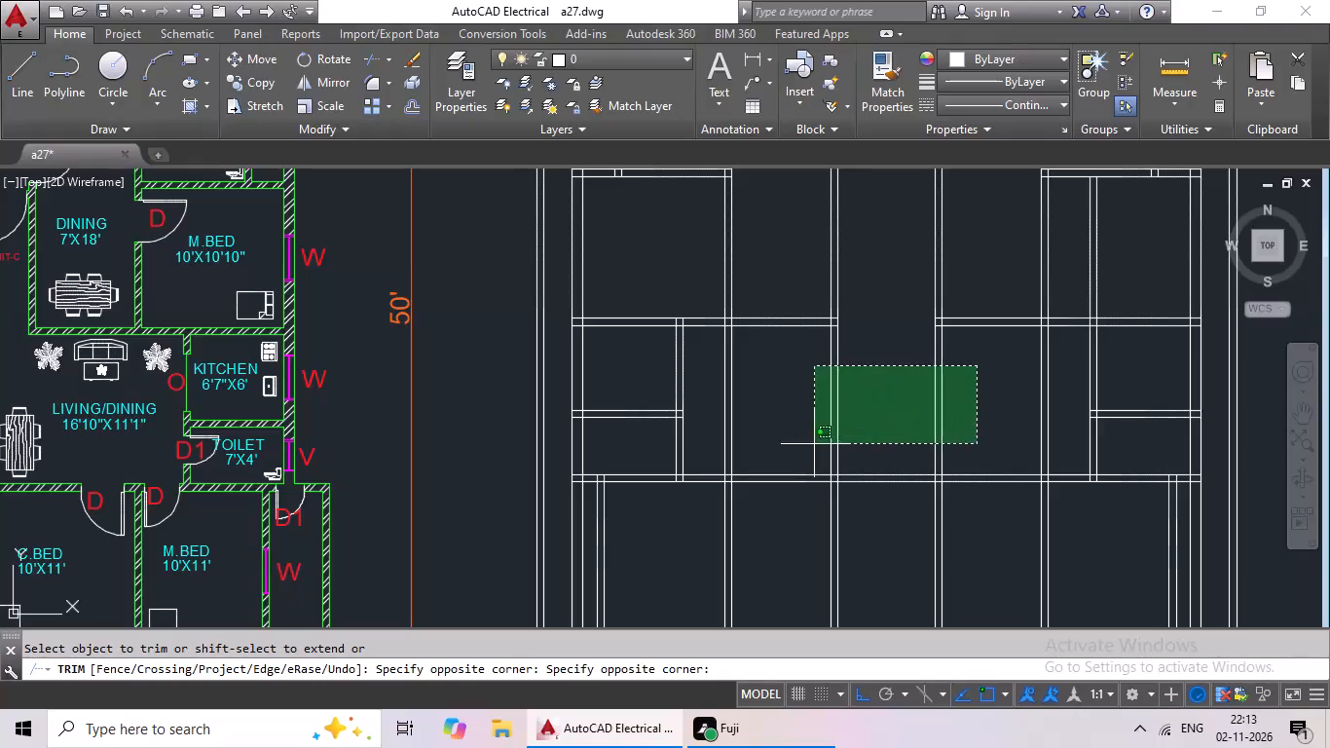
{"action": "left_click_drag", "start_coordinate": [809, 448], "coordinate": [813, 448]}
{"action": "scroll", "coordinate": [941, 341], "scroll_direction": "up", "scroll_amount": 2}
{"action": "left_click_drag", "start_coordinate": [1015, 321], "coordinate": [678, 362]}
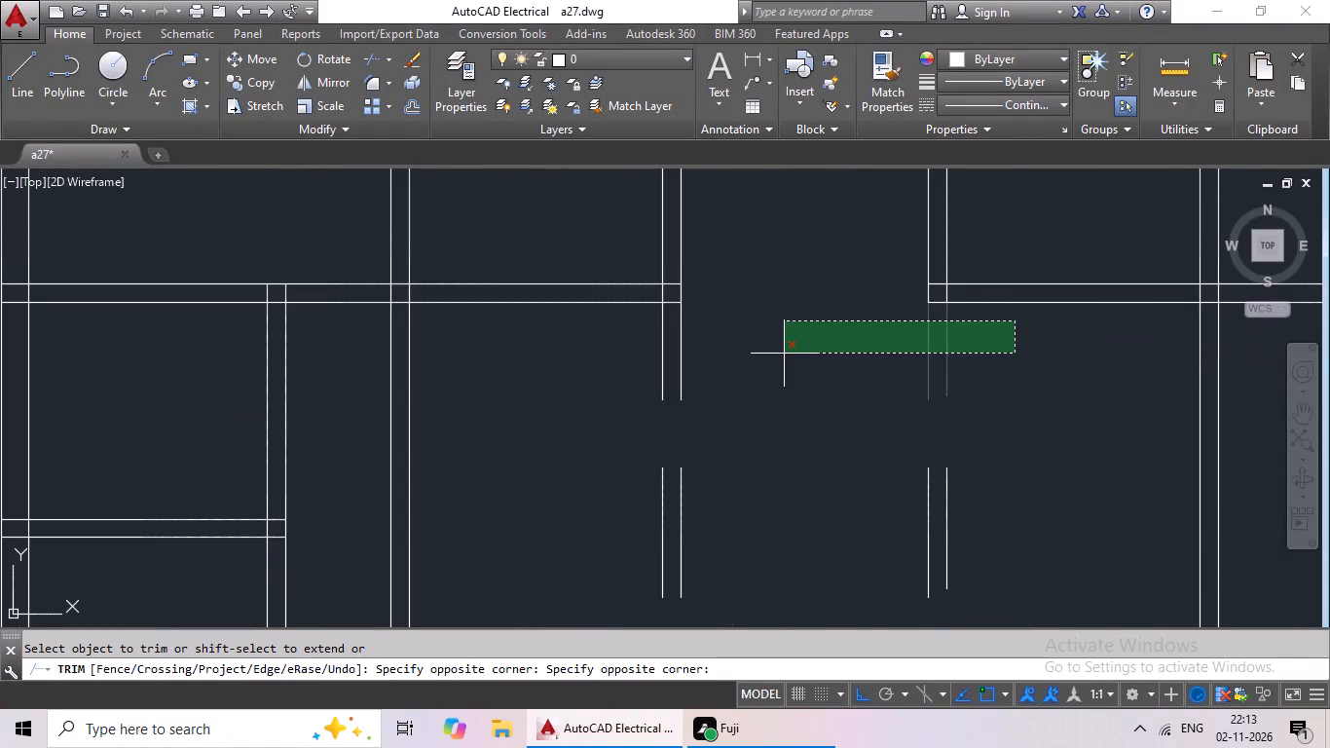
{"action": "left_click_drag", "start_coordinate": [678, 362], "coordinate": [600, 510]}
{"action": "scroll", "coordinate": [742, 435], "scroll_direction": "down", "scroll_amount": 2}
{"action": "middle_click_drag", "start_coordinate": [786, 456], "coordinate": [744, 309]}
{"action": "left_click_drag", "start_coordinate": [814, 285], "coordinate": [747, 273]}
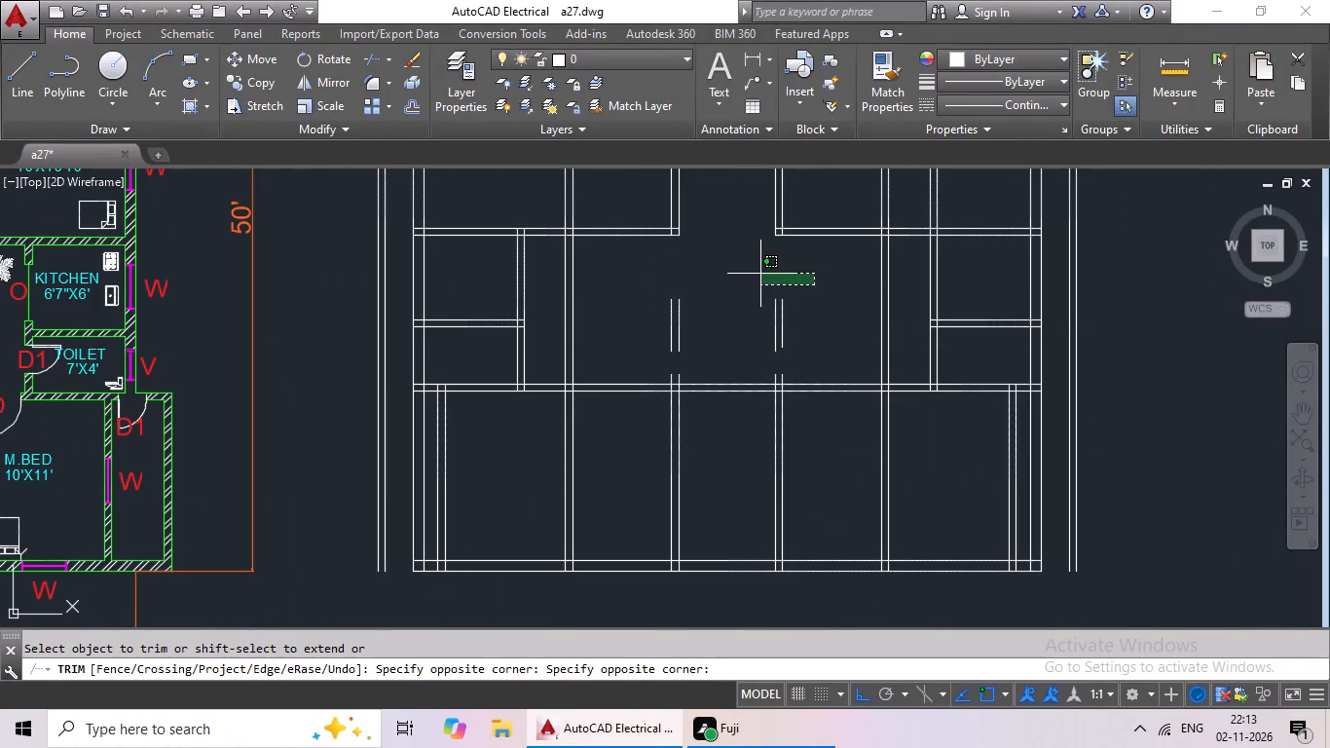
{"action": "left_click_drag", "start_coordinate": [747, 273], "coordinate": [761, 359]}
{"action": "scroll", "coordinate": [793, 372], "scroll_direction": "up", "scroll_amount": 3}
{"action": "left_click_drag", "start_coordinate": [808, 365], "coordinate": [785, 381]}
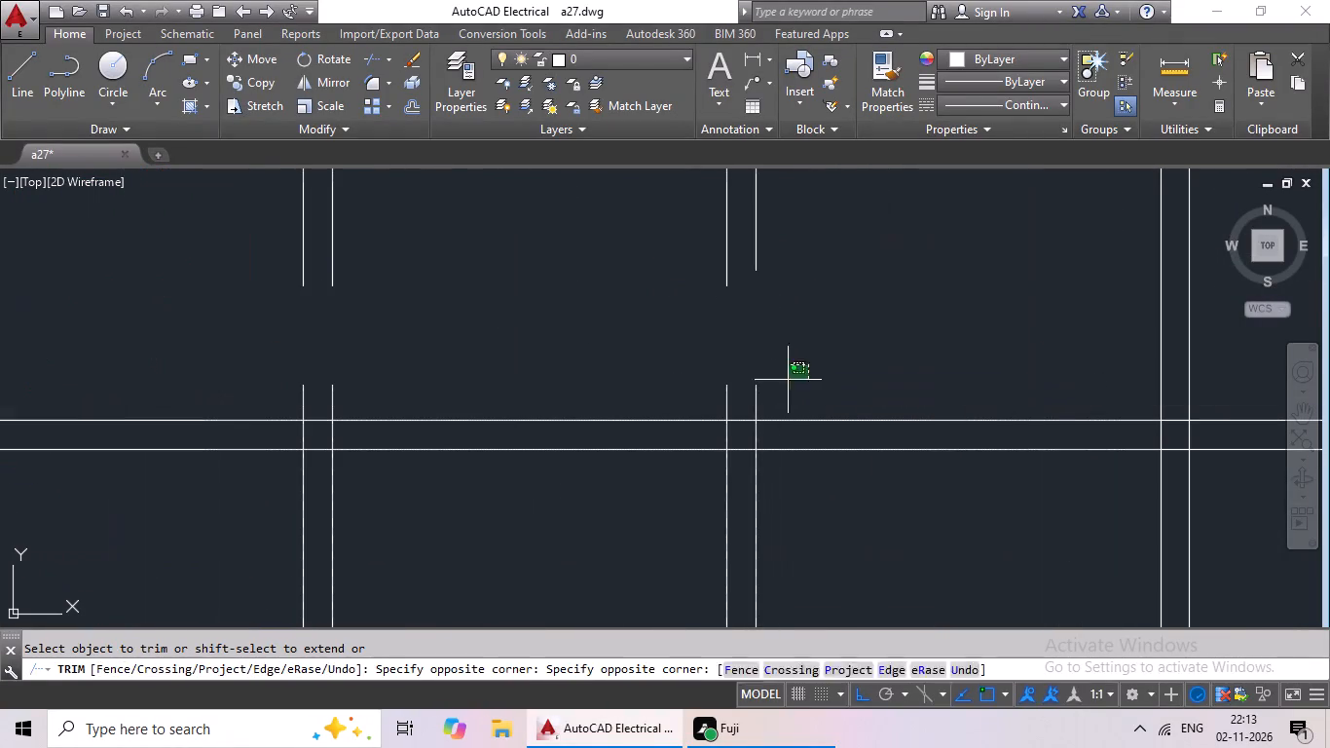
{"action": "left_click_drag", "start_coordinate": [785, 381], "coordinate": [679, 402]}
{"action": "left_click_drag", "start_coordinate": [447, 372], "coordinate": [239, 401]}
{"action": "scroll", "coordinate": [525, 323], "scroll_direction": "down", "scroll_amount": 2}
{"action": "middle_click_drag", "start_coordinate": [534, 317], "coordinate": [522, 375]}
{"action": "key", "text": "Escape"}
Erase the four leftover vertical line pieces in the middle of the living/dining area.
{"action": "left_click_drag", "start_coordinate": [657, 279], "coordinate": [642, 294]}
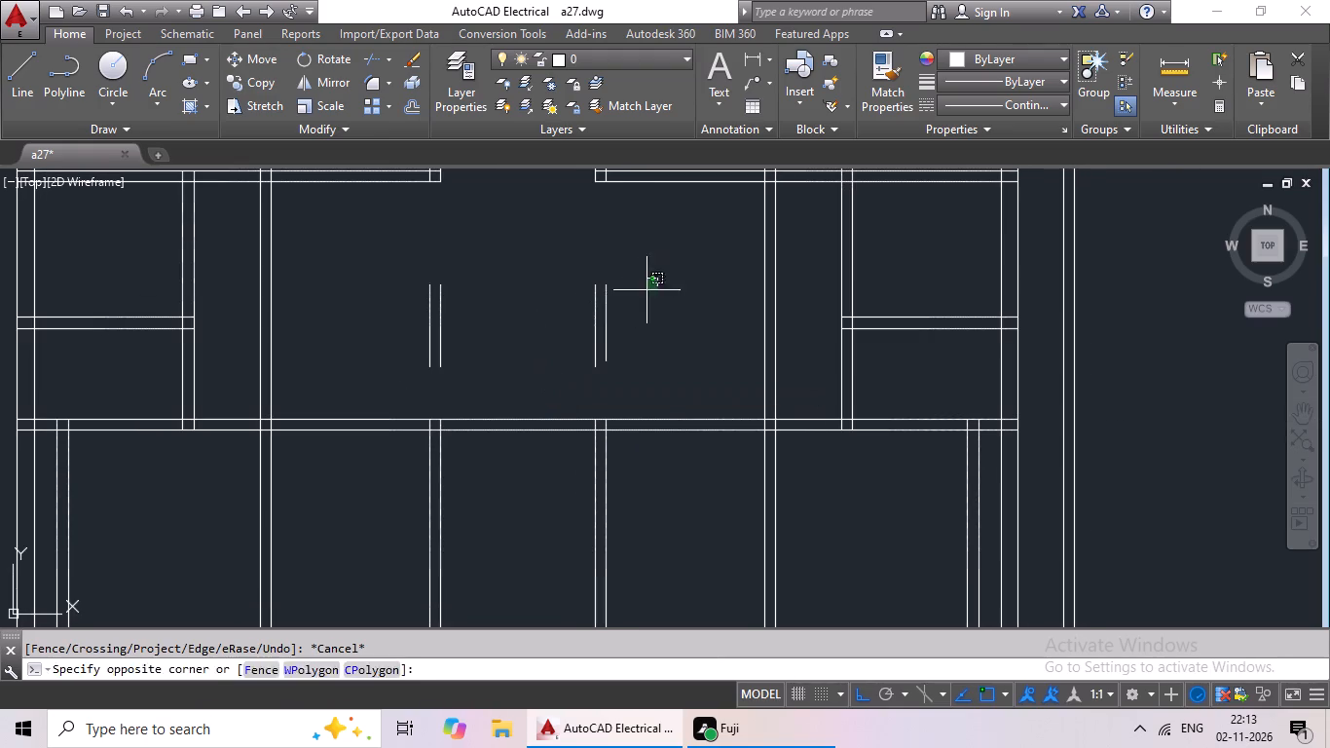
{"action": "left_click_drag", "start_coordinate": [642, 294], "coordinate": [370, 339]}
{"action": "key", "text": "Delete"}
{"action": "scroll", "coordinate": [382, 318], "scroll_direction": "down", "scroll_amount": 1}
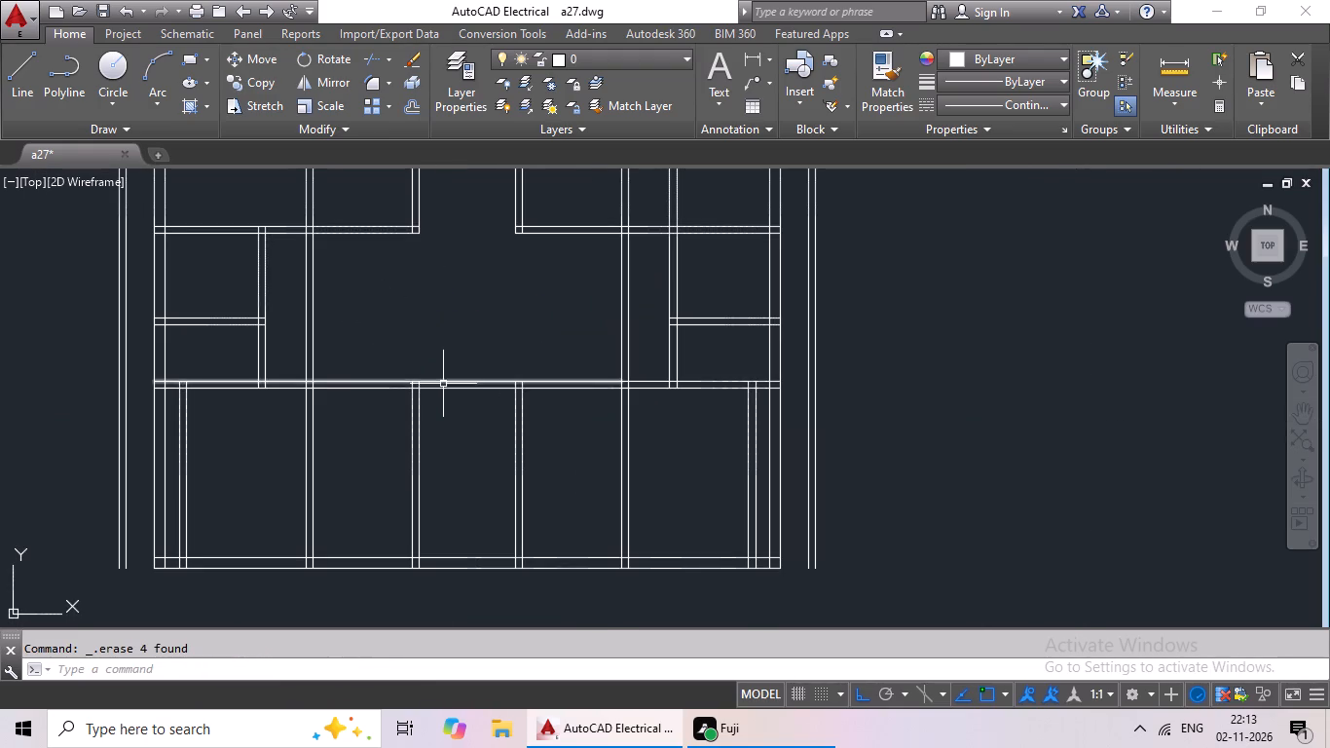
Compare the redrawn living/dining area and bottom bedrooms with the original plan.
{"action": "middle_click_drag", "start_coordinate": [497, 441], "coordinate": [599, 419]}
{"action": "scroll", "coordinate": [494, 429], "scroll_direction": "down", "scroll_amount": 1}
{"action": "middle_click_drag", "start_coordinate": [488, 430], "coordinate": [579, 428]}
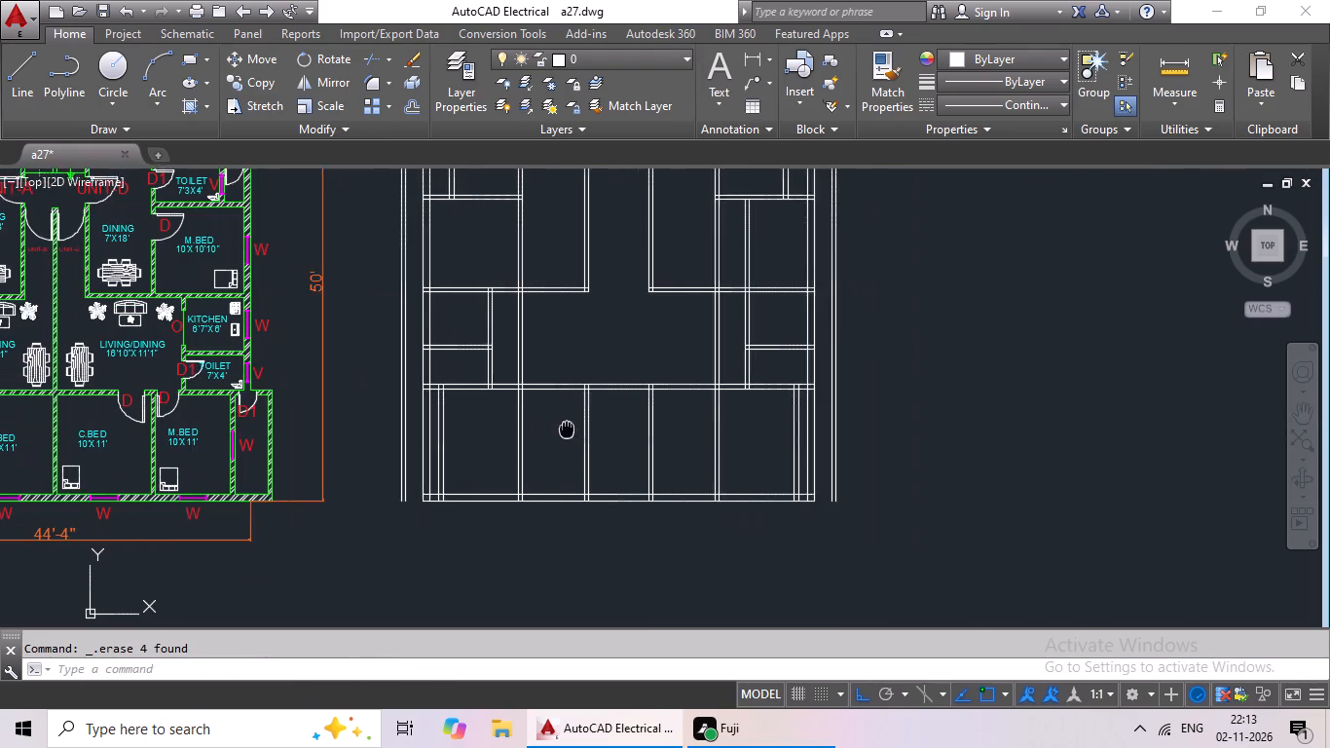
{"action": "middle_click_drag", "start_coordinate": [579, 428], "coordinate": [610, 427]}
{"action": "middle_click_drag", "start_coordinate": [597, 426], "coordinate": [697, 437]}
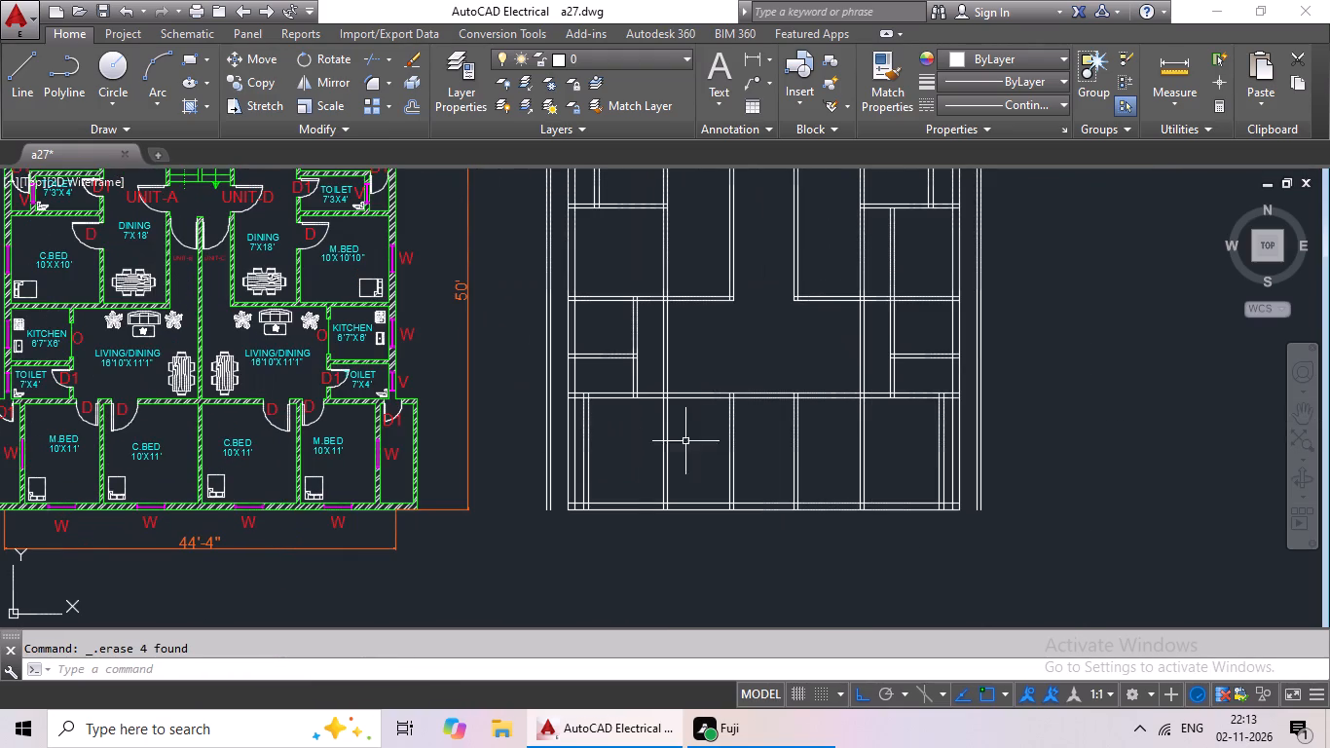
{"action": "middle_click_drag", "start_coordinate": [633, 451], "coordinate": [722, 451]}
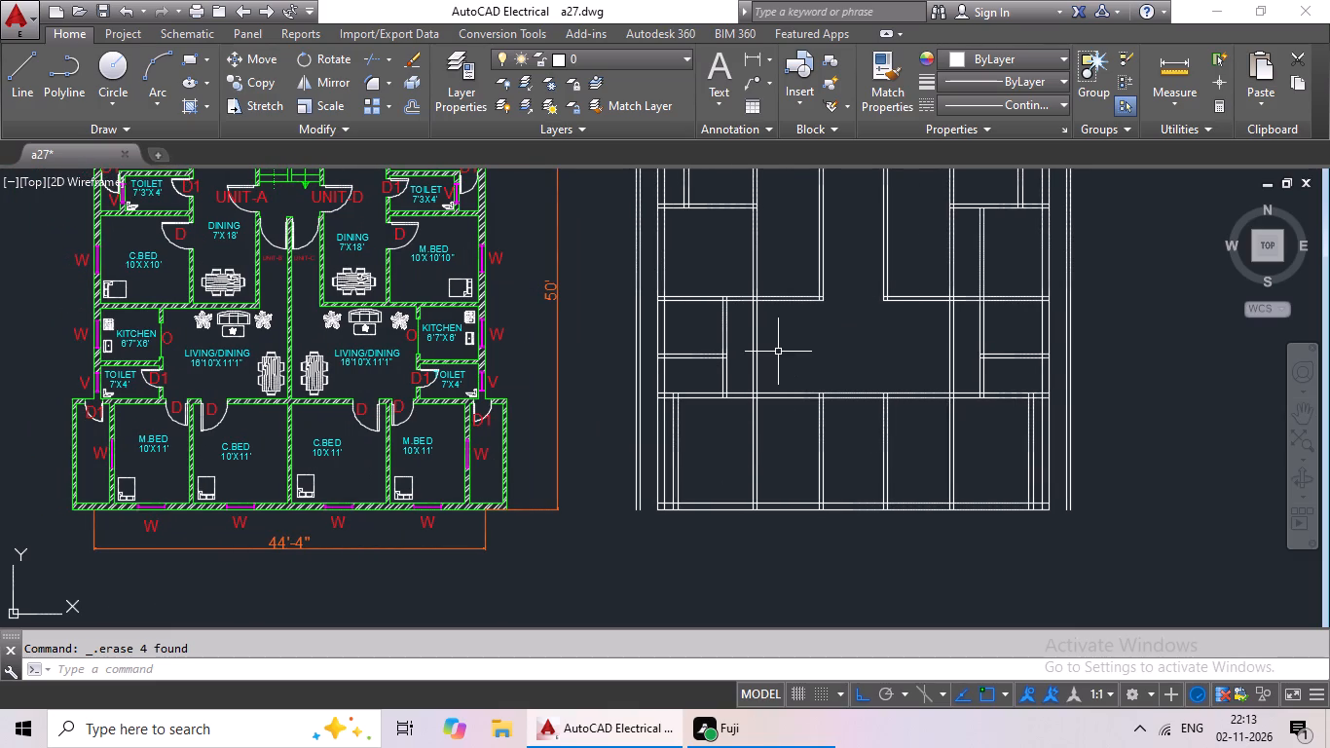
{"action": "key", "text": "Escape"}
{"action": "key", "text": "Escape"}
{"action": "key", "text": "Escape"}
{"action": "key", "text": "Escape"}
{"action": "key", "text": "Escape"}
Trim the remaining left and right pairs of vertical wall lines where they cross the living/dining area.
{"action": "key", "text": "t"}
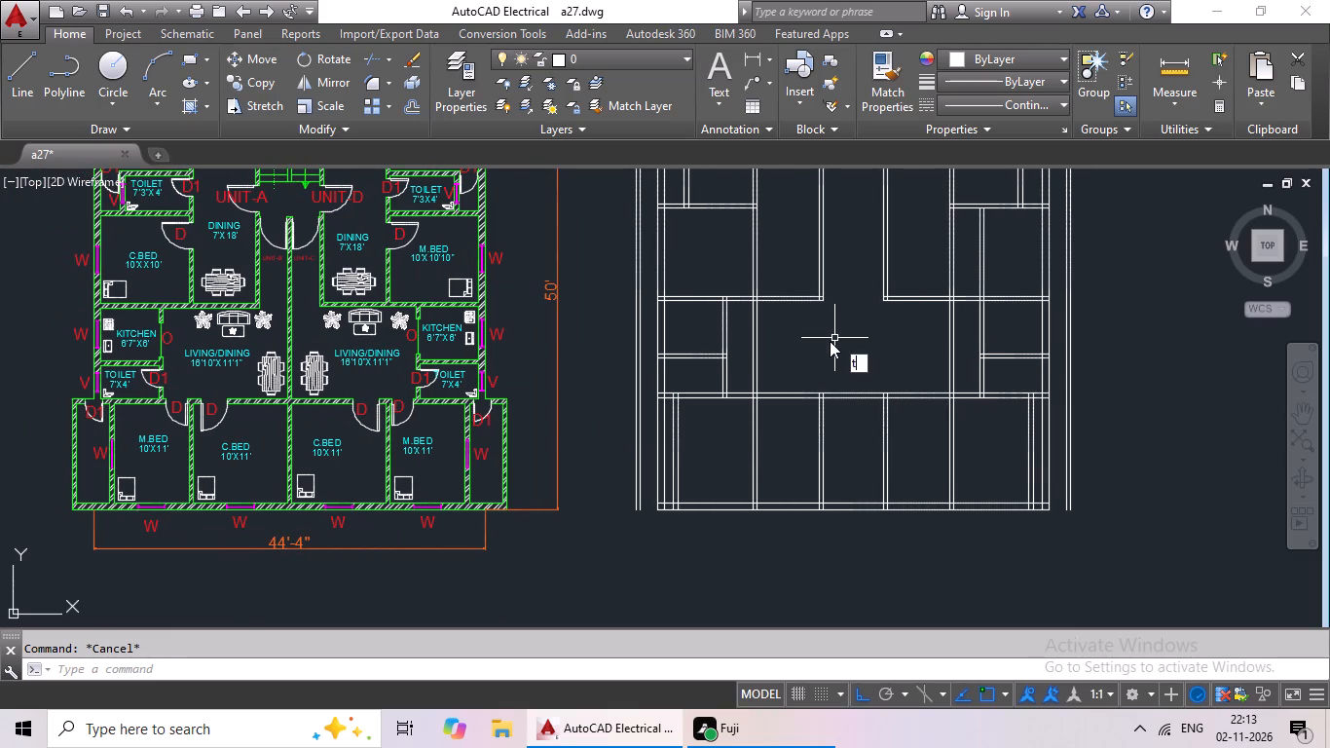
{"action": "key", "text": "r"}
{"action": "key", "text": "space"}
{"action": "key", "text": "space"}
{"action": "scroll", "coordinate": [788, 360], "scroll_direction": "up", "scroll_amount": 2}
{"action": "left_click_drag", "start_coordinate": [809, 304], "coordinate": [659, 418]}
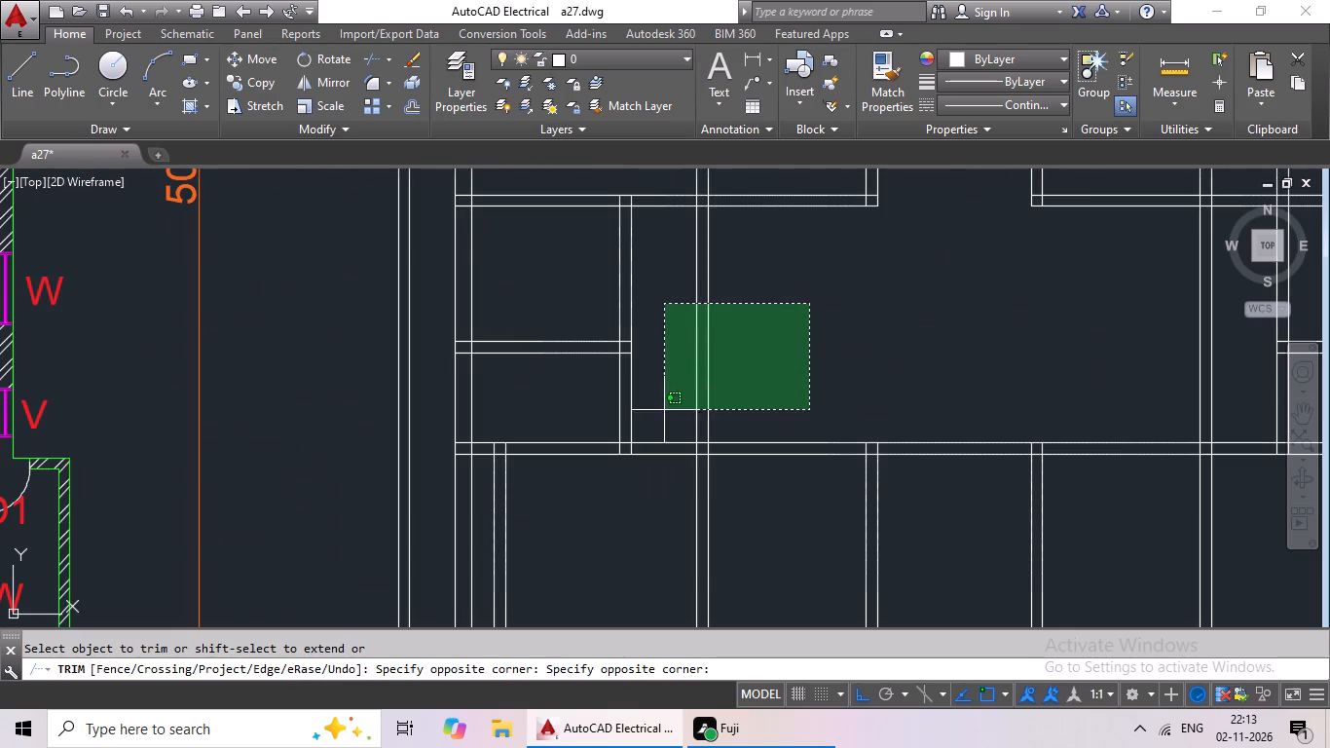
{"action": "left_click_drag", "start_coordinate": [659, 418], "coordinate": [661, 413]}
{"action": "left_click_drag", "start_coordinate": [731, 219], "coordinate": [677, 358]}
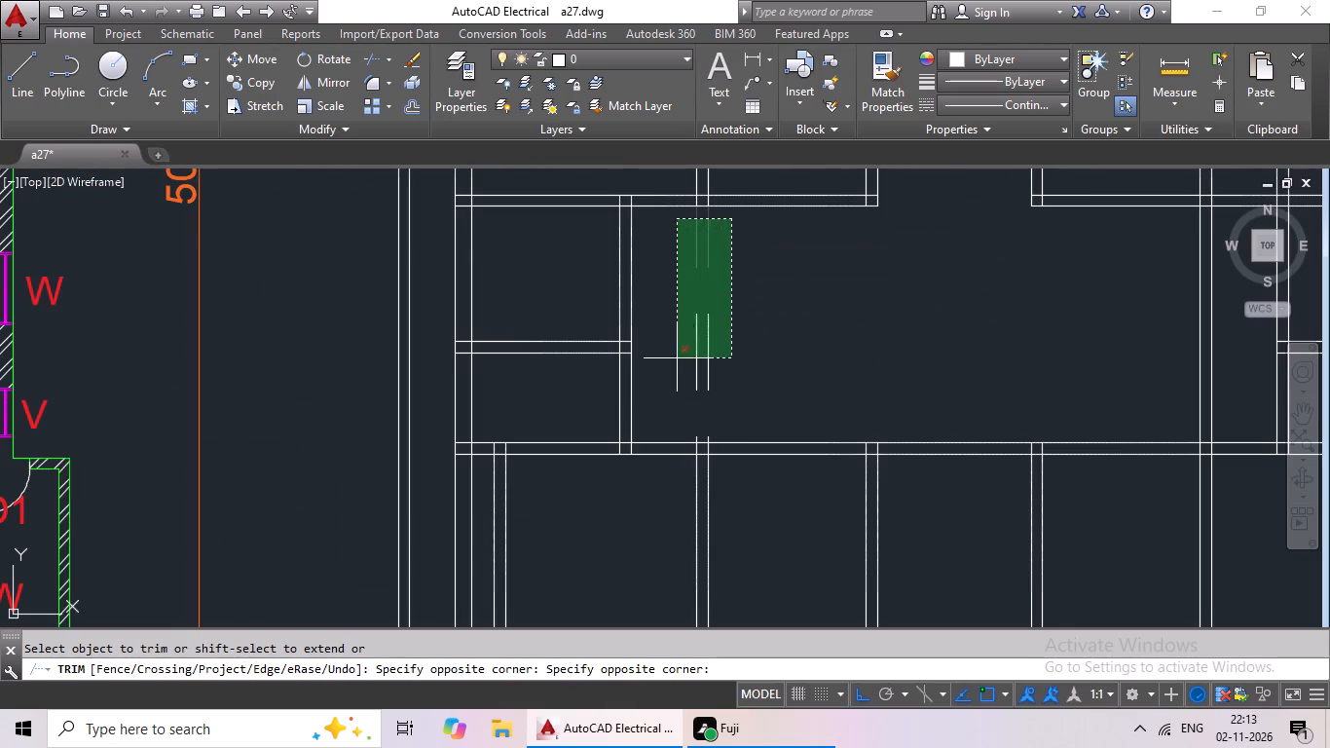
{"action": "scroll", "coordinate": [772, 324], "scroll_direction": "down", "scroll_amount": 2}
{"action": "middle_click_drag", "start_coordinate": [785, 331], "coordinate": [633, 375]}
{"action": "scroll", "coordinate": [810, 345], "scroll_direction": "up", "scroll_amount": 2}
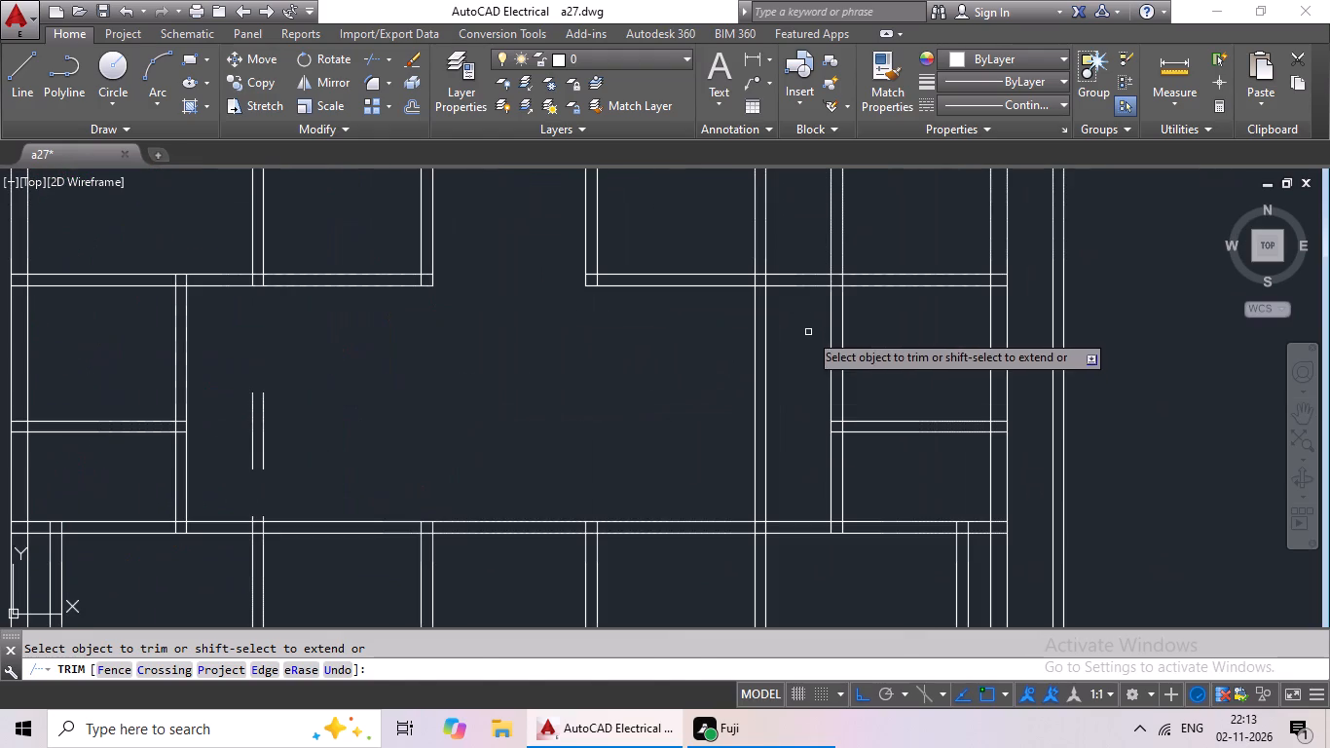
{"action": "left_click_drag", "start_coordinate": [808, 316], "coordinate": [677, 448]}
{"action": "scroll", "coordinate": [681, 436], "scroll_direction": "down", "scroll_amount": 1}
{"action": "middle_click_drag", "start_coordinate": [681, 436], "coordinate": [757, 417]}
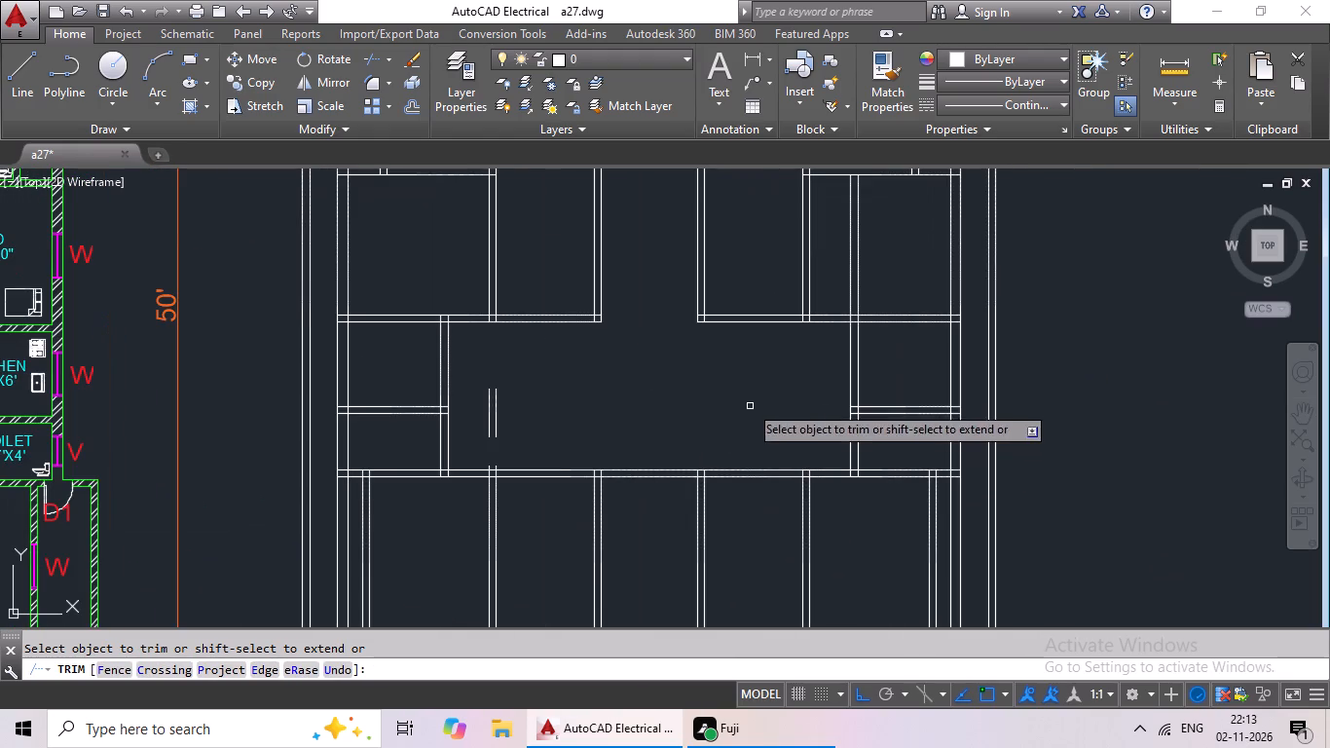
{"action": "key", "text": "Escape"}
Erase the two leftover vertical line pieces beside the left kitchen and toilet.
{"action": "scroll", "coordinate": [558, 422], "scroll_direction": "up", "scroll_amount": 1}
{"action": "middle_click_drag", "start_coordinate": [557, 422], "coordinate": [657, 364]}
{"action": "scroll", "coordinate": [599, 372], "scroll_direction": "up", "scroll_amount": 1}
{"action": "left_click_drag", "start_coordinate": [630, 282], "coordinate": [508, 340]}
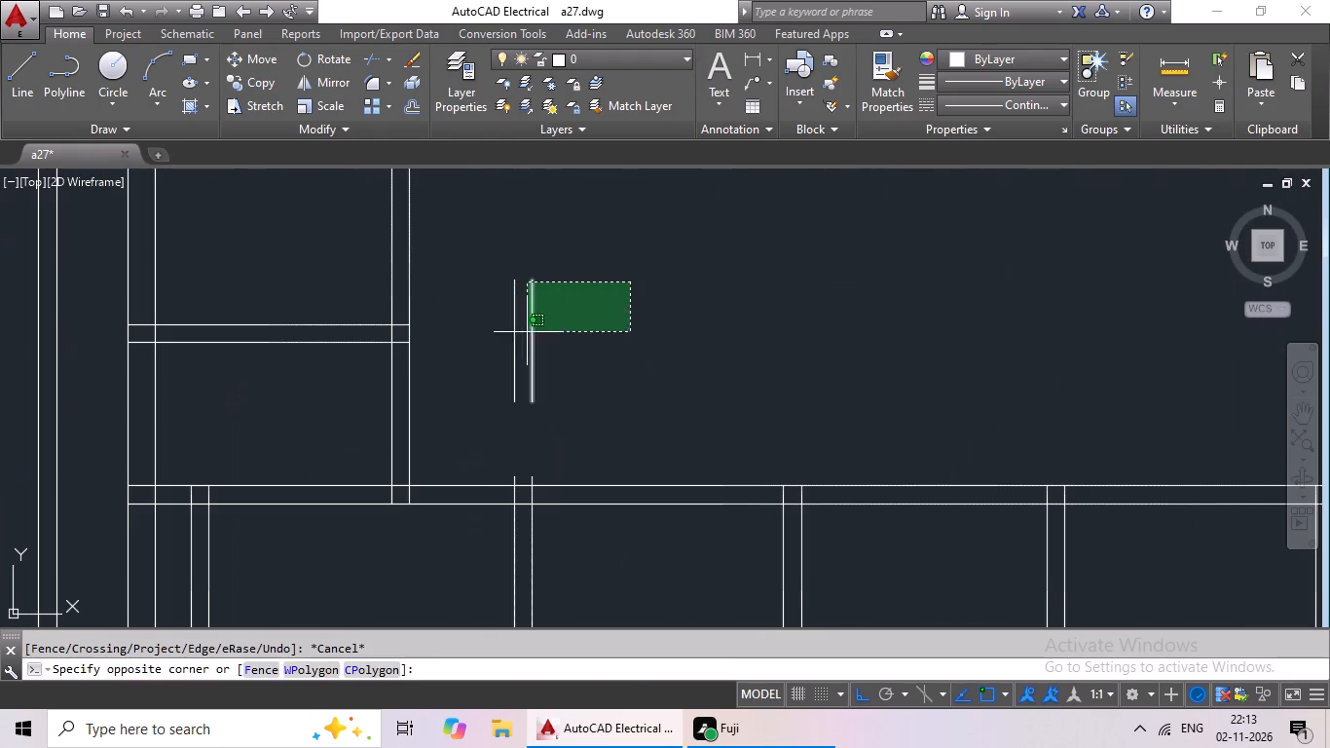
{"action": "left_click_drag", "start_coordinate": [508, 340], "coordinate": [460, 367]}
{"action": "key", "text": "Delete"}
{"action": "key", "text": "Escape"}
{"action": "key", "text": "Escape"}
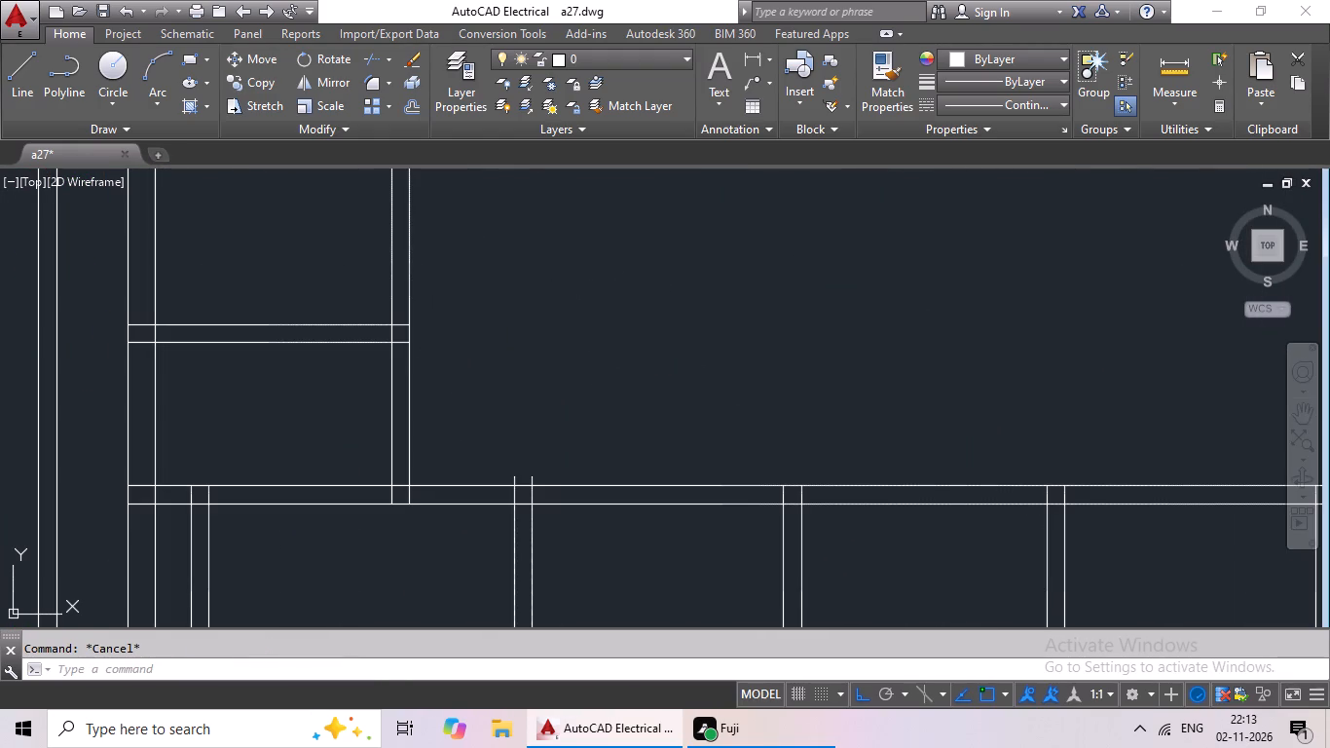
{"action": "key", "text": "Escape"}
Trim the two short stubs of the left bedroom partition projecting above the bedrooms' upper wall.
{"action": "type", "text": "tr"}
{"action": "key", "text": "space"}
{"action": "key", "text": "space"}
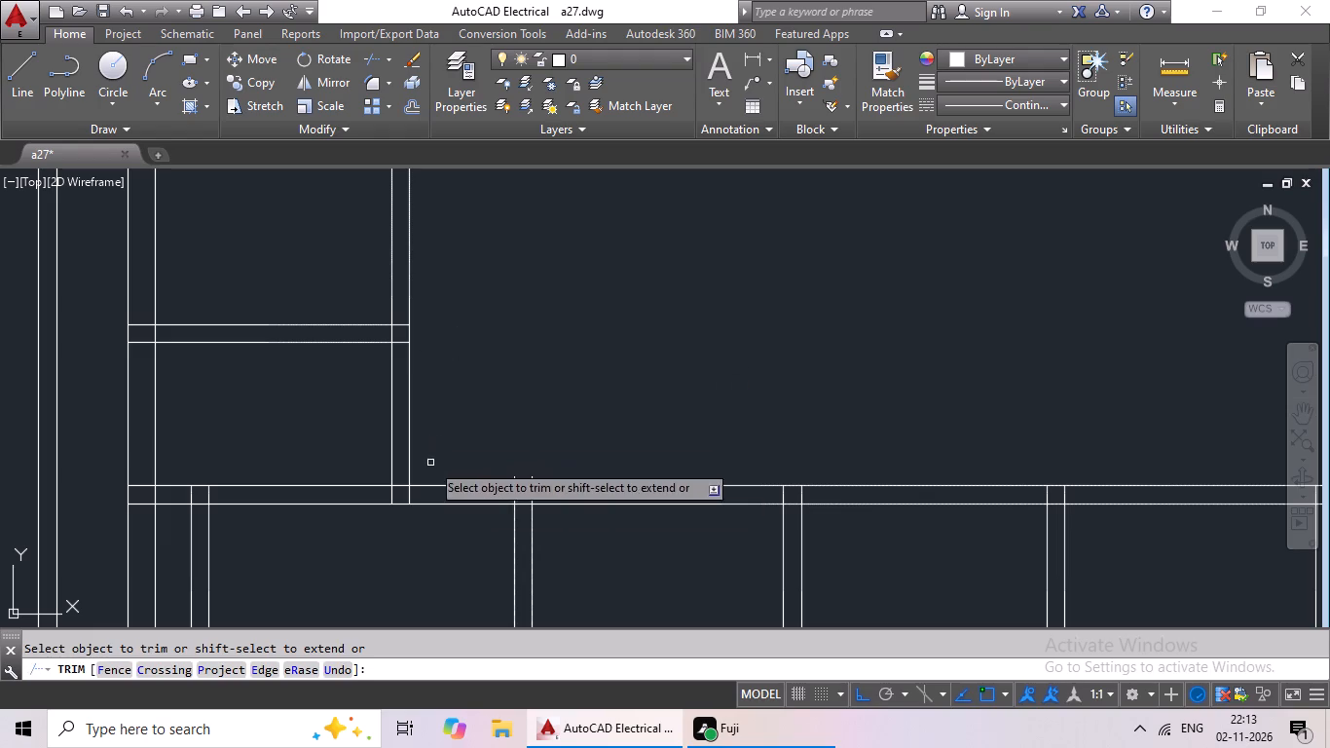
{"action": "scroll", "coordinate": [515, 489], "scroll_direction": "up", "scroll_amount": 6}
{"action": "middle_click_drag", "start_coordinate": [604, 446], "coordinate": [645, 361]}
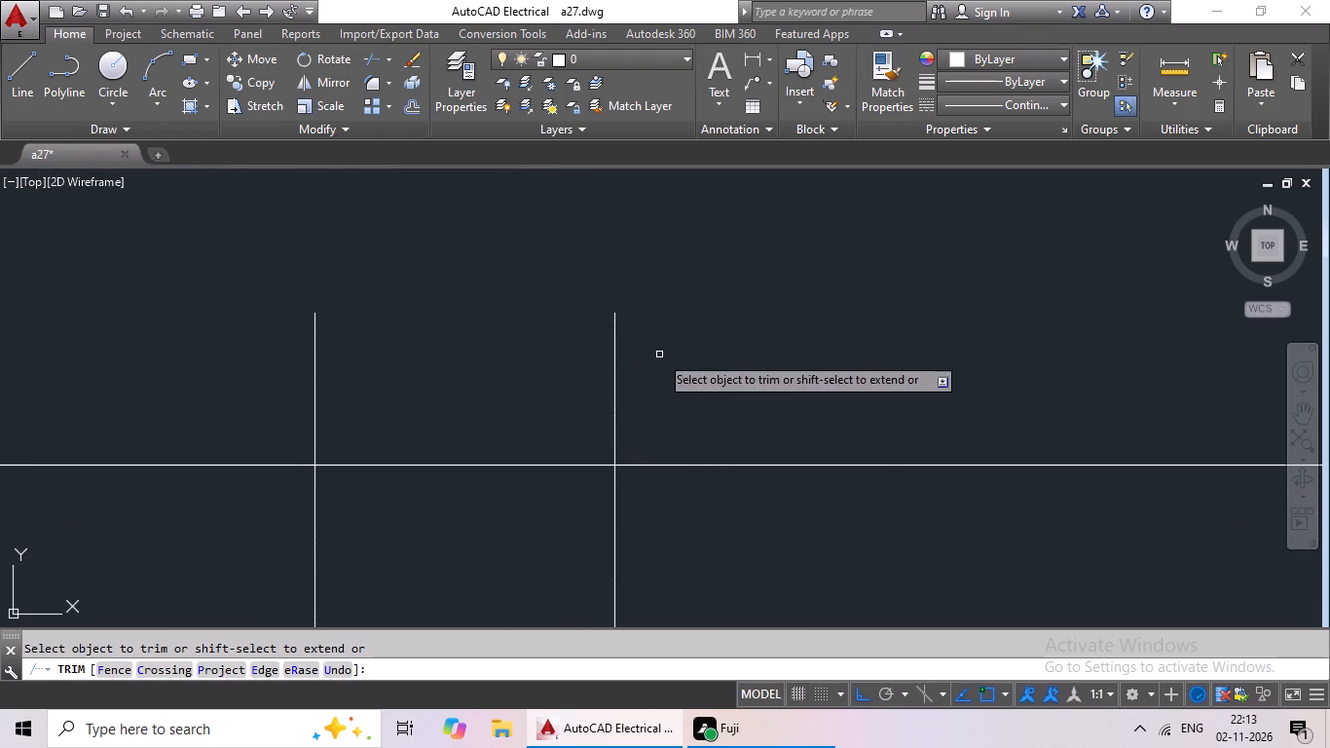
{"action": "left_click_drag", "start_coordinate": [739, 337], "coordinate": [295, 385]}
{"action": "scroll", "coordinate": [613, 339], "scroll_direction": "down", "scroll_amount": 3}
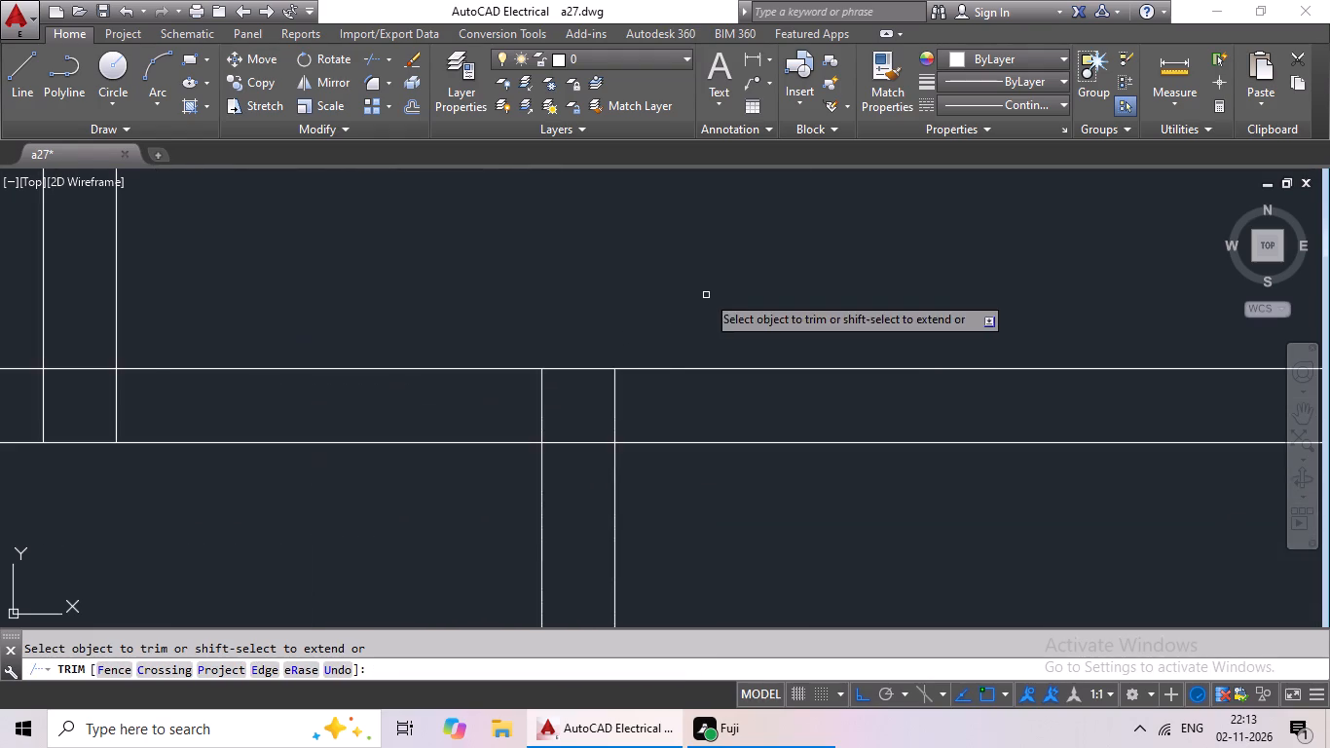
Examine the bottom bedroom partitions in the original plan against the redrawn ones.
{"action": "scroll", "coordinate": [703, 303], "scroll_direction": "down", "scroll_amount": 3}
{"action": "middle_click_drag", "start_coordinate": [830, 490], "coordinate": [750, 534]}
{"action": "scroll", "coordinate": [752, 510], "scroll_direction": "down", "scroll_amount": 1}
{"action": "middle_click_drag", "start_coordinate": [755, 510], "coordinate": [651, 511]}
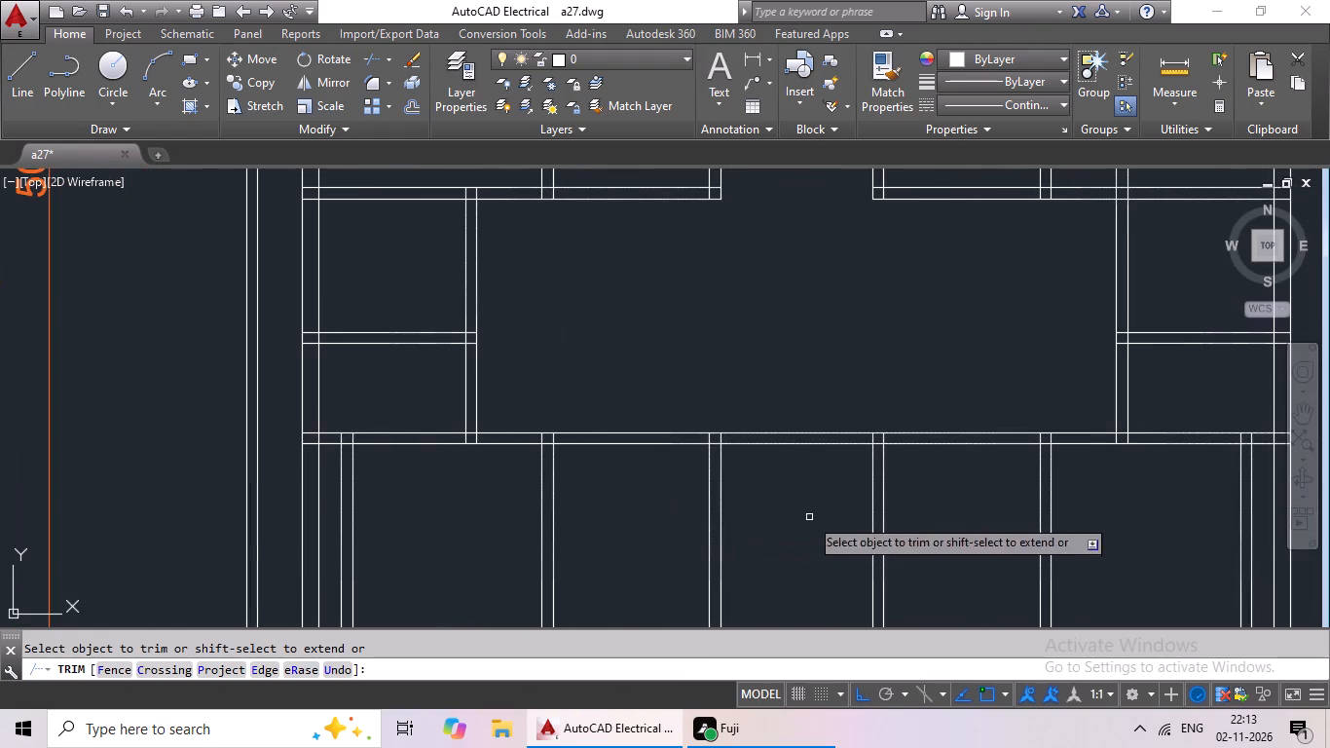
{"action": "middle_click_drag", "start_coordinate": [808, 516], "coordinate": [834, 418]}
{"action": "scroll", "coordinate": [831, 426], "scroll_direction": "down", "scroll_amount": 1}
{"action": "middle_click_drag", "start_coordinate": [833, 447], "coordinate": [761, 496]}
{"action": "scroll", "coordinate": [760, 490], "scroll_direction": "down", "scroll_amount": 1}
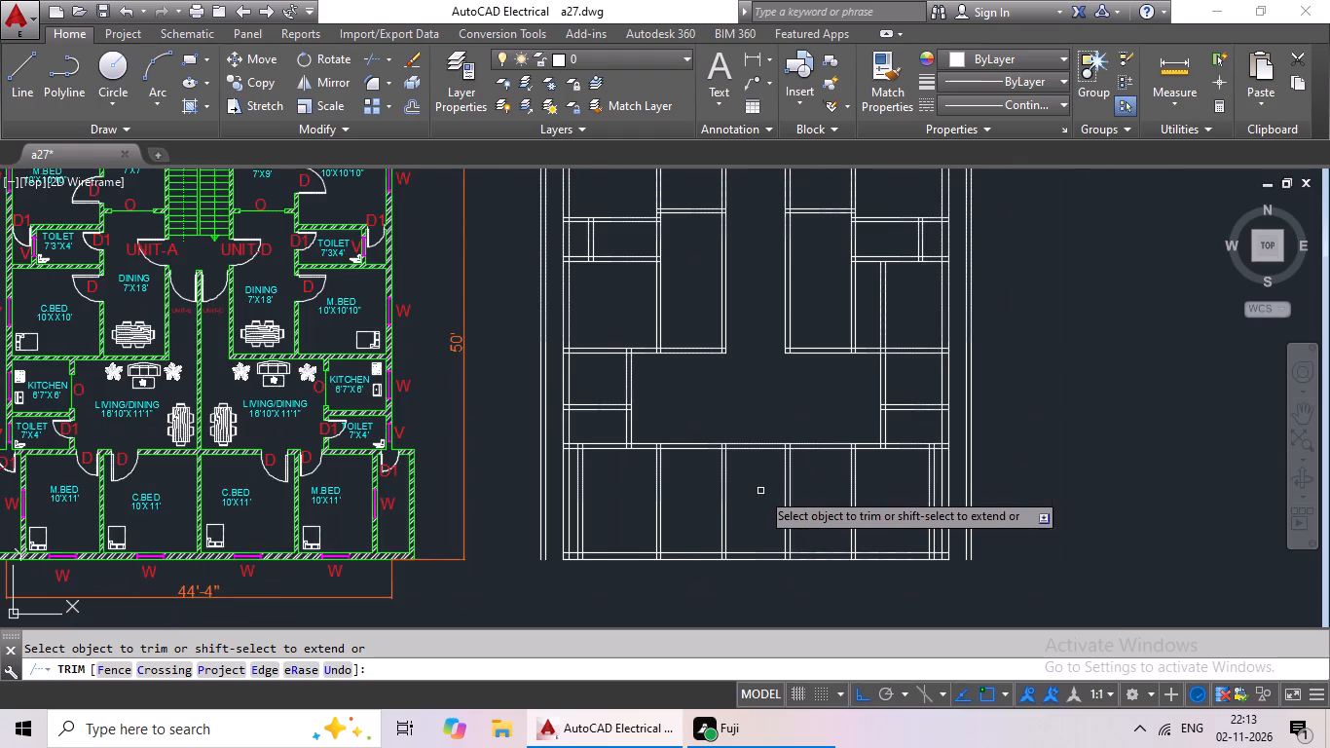
{"action": "middle_click_drag", "start_coordinate": [760, 491], "coordinate": [769, 460]}
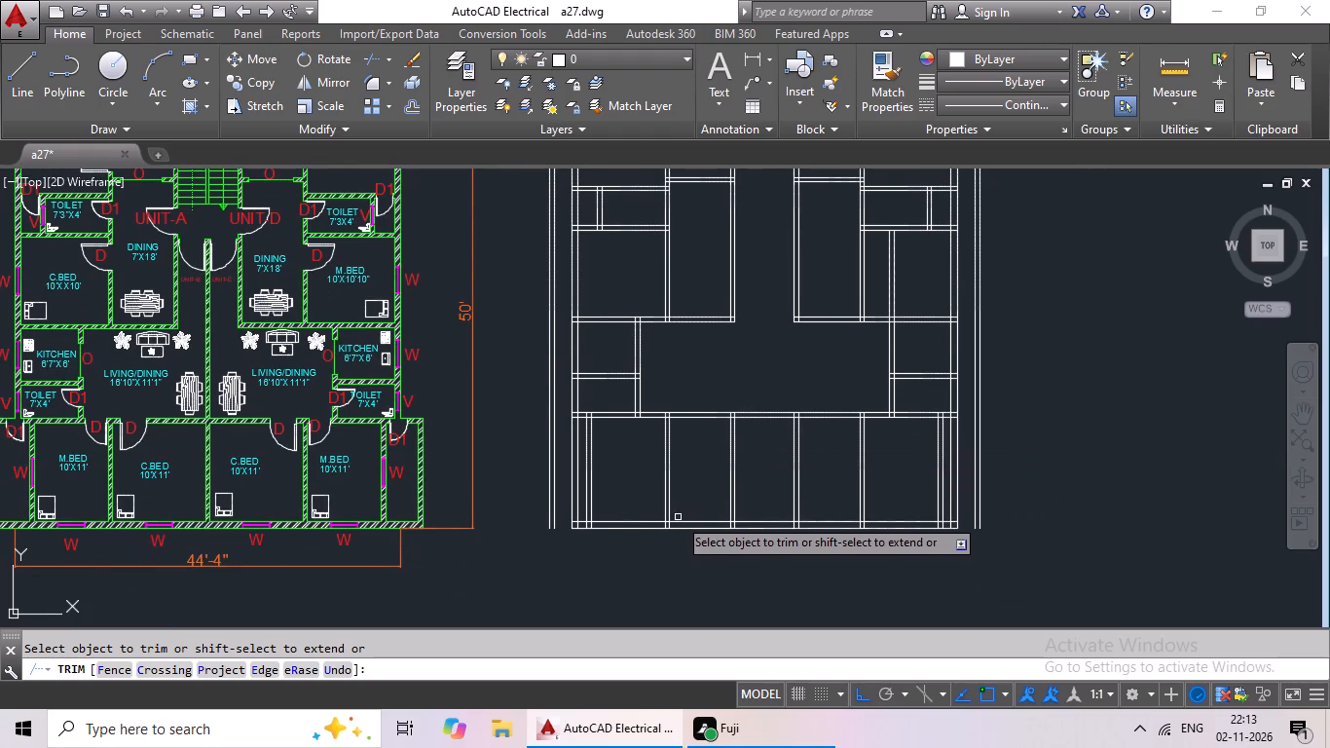
{"action": "middle_click_drag", "start_coordinate": [706, 480], "coordinate": [794, 461]}
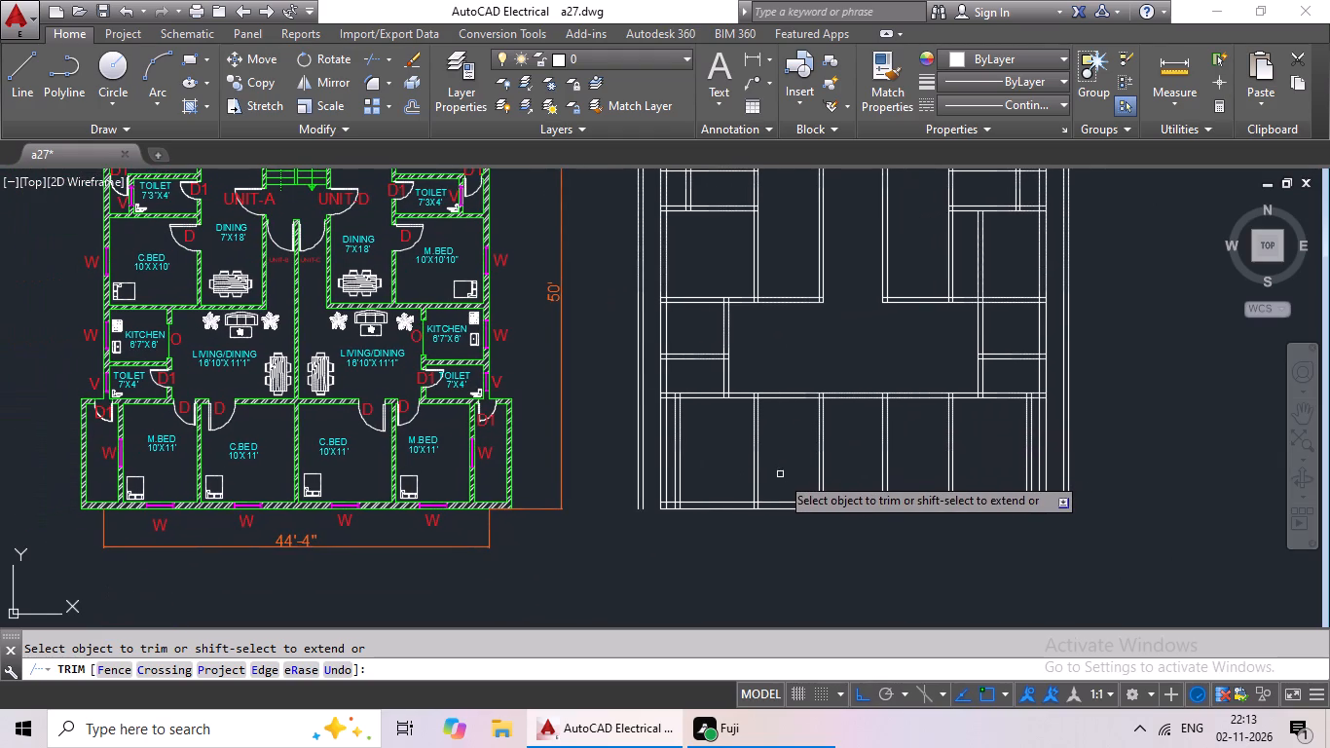
{"action": "scroll", "coordinate": [784, 475], "scroll_direction": "up", "scroll_amount": 1}
{"action": "middle_click_drag", "start_coordinate": [813, 468], "coordinate": [731, 490]}
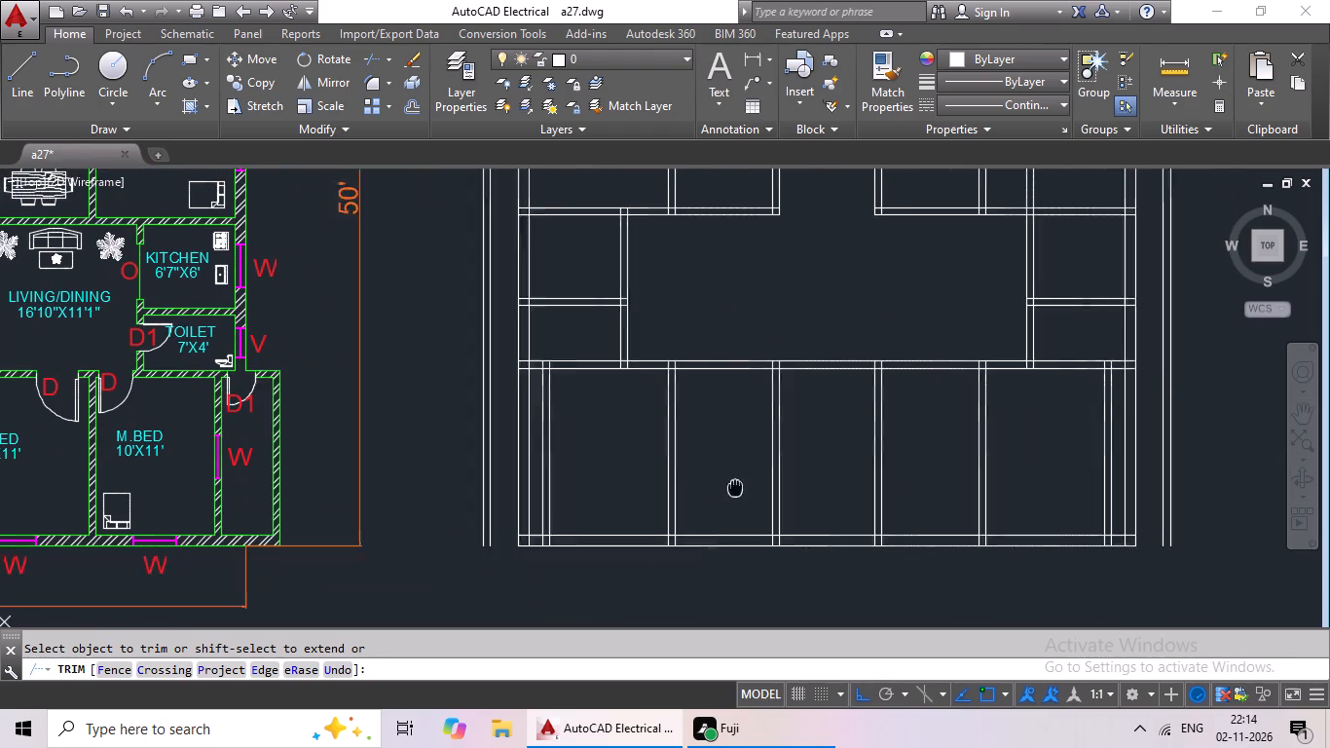
{"action": "middle_click_drag", "start_coordinate": [731, 490], "coordinate": [727, 494]}
{"action": "scroll", "coordinate": [853, 467], "scroll_direction": "down", "scroll_amount": 1}
{"action": "middle_click_drag", "start_coordinate": [909, 466], "coordinate": [914, 462]}
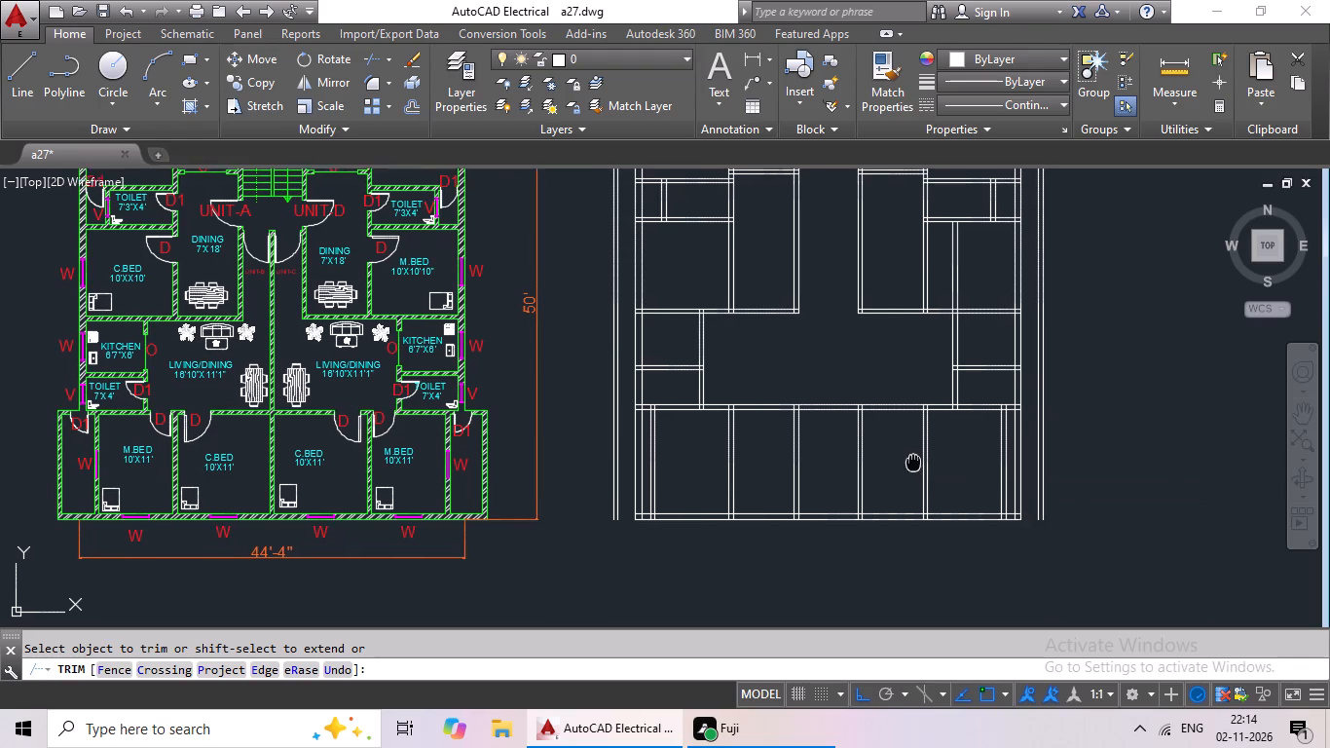
{"action": "middle_click_drag", "start_coordinate": [914, 462], "coordinate": [923, 459]}
{"action": "middle_click_drag", "start_coordinate": [900, 466], "coordinate": [917, 461]}
Trim away the two middle pairs of vertical partition lines between the bottom bedrooms' upper wall and the outer wall.
{"action": "scroll", "coordinate": [904, 458], "scroll_direction": "up", "scroll_amount": 2}
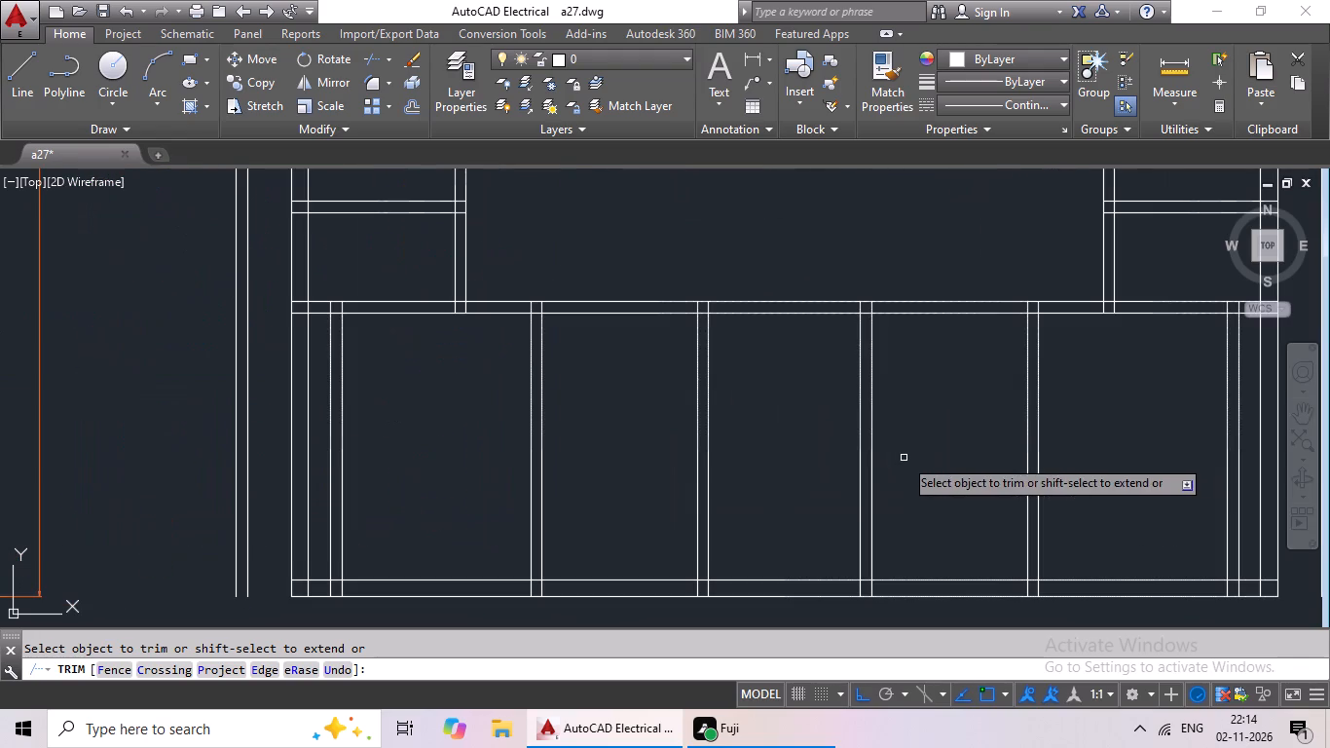
{"action": "left_click_drag", "start_coordinate": [930, 409], "coordinate": [639, 519]}
{"action": "scroll", "coordinate": [730, 469], "scroll_direction": "down", "scroll_amount": 2}
{"action": "middle_click_drag", "start_coordinate": [742, 471], "coordinate": [782, 446]}
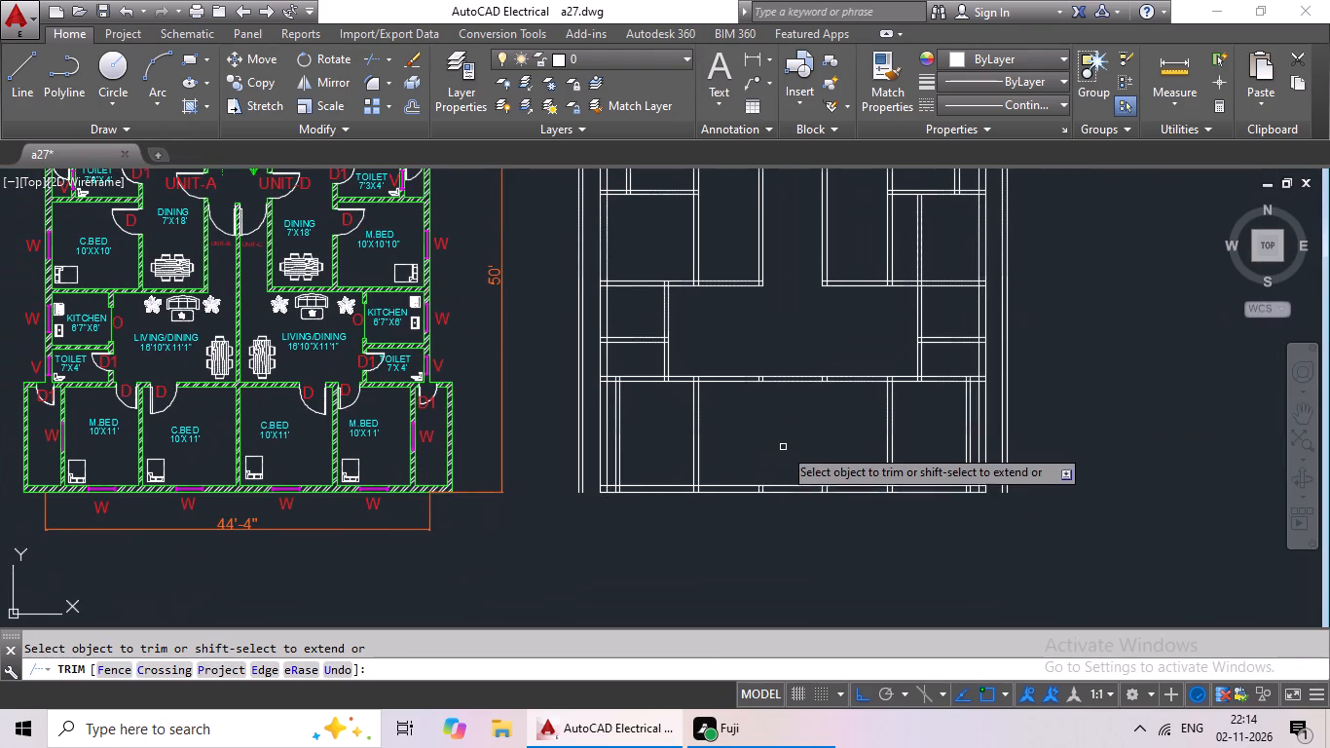
{"action": "key", "text": "Escape"}
Erase the two leftover pairs of short partition lines inside the bottom outer wall.
{"action": "scroll", "coordinate": [831, 487], "scroll_direction": "up", "scroll_amount": 3}
{"action": "left_click_drag", "start_coordinate": [857, 496], "coordinate": [625, 513]}
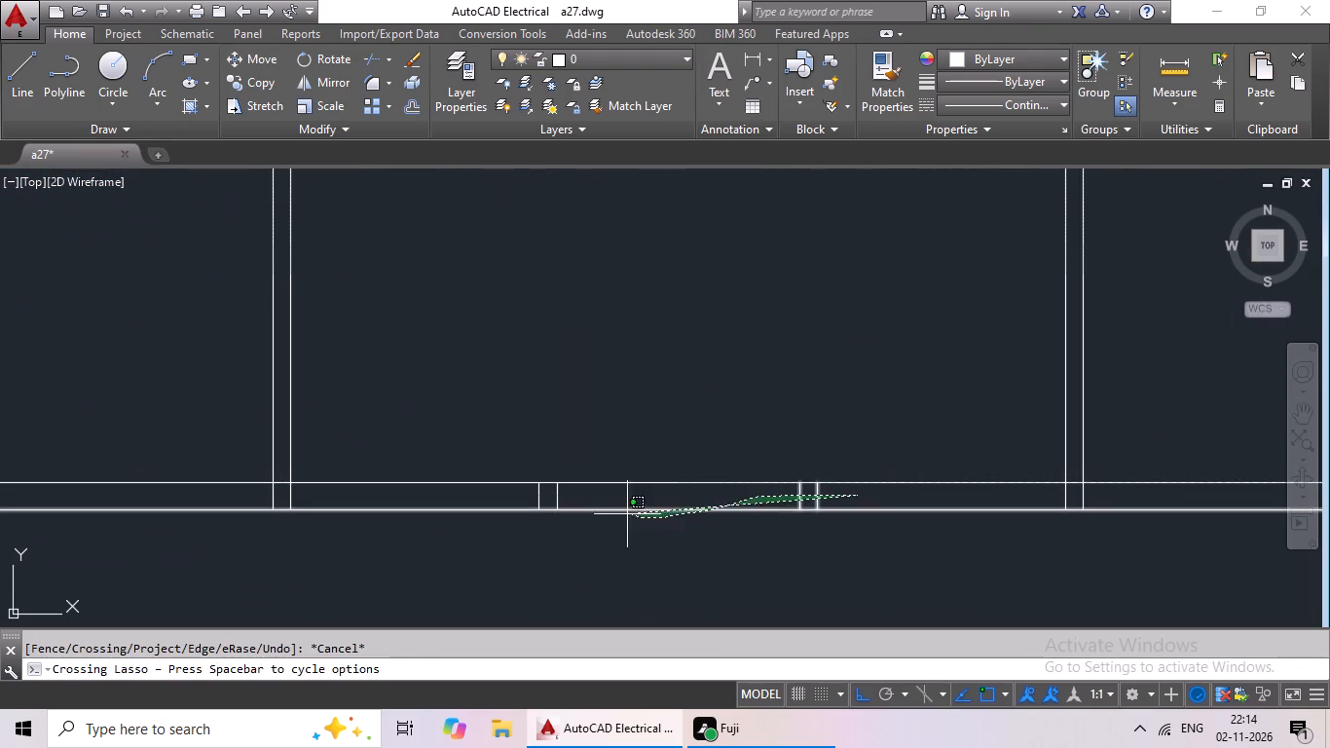
{"action": "left_click_drag", "start_coordinate": [625, 513], "coordinate": [615, 509]}
{"action": "key", "text": "Escape"}
{"action": "scroll", "coordinate": [844, 483], "scroll_direction": "up", "scroll_amount": 3}
{"action": "left_click_drag", "start_coordinate": [842, 516], "coordinate": [534, 536]}
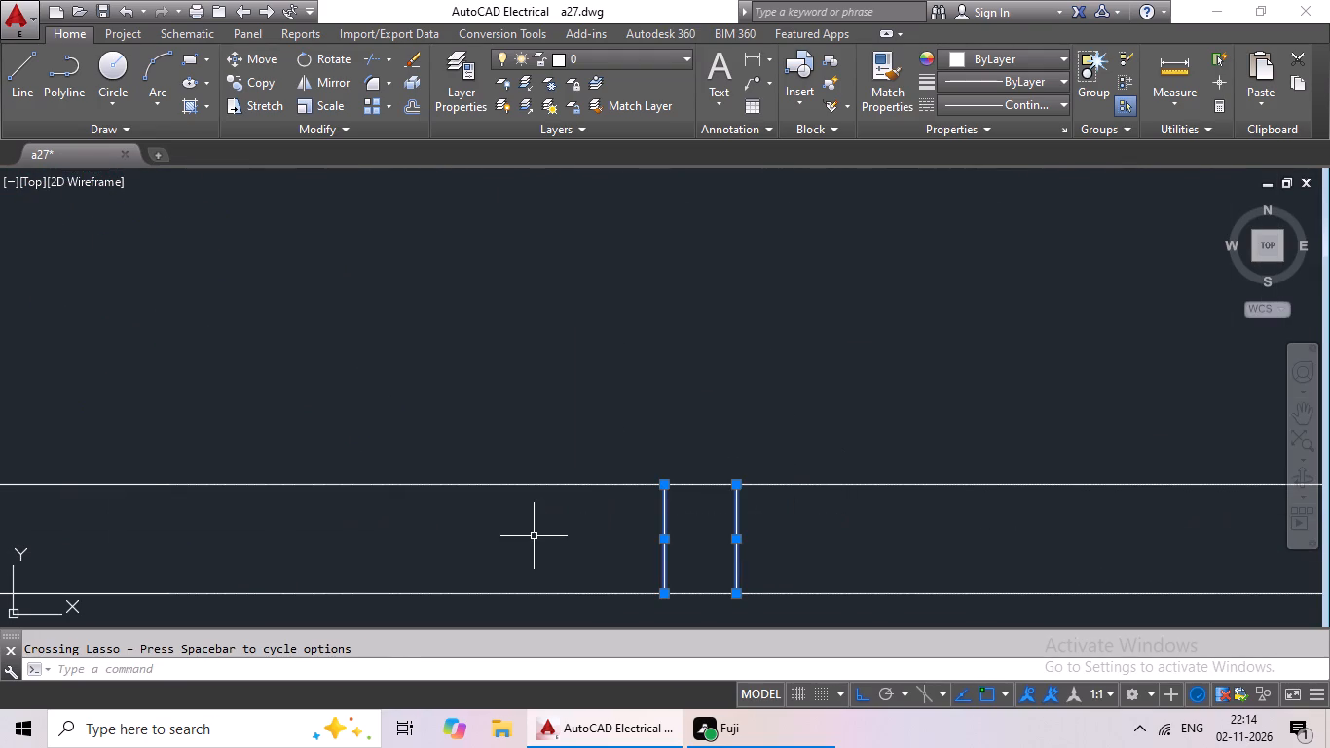
{"action": "key", "text": "Delete"}
{"action": "scroll", "coordinate": [612, 506], "scroll_direction": "down", "scroll_amount": 4}
{"action": "scroll", "coordinate": [478, 519], "scroll_direction": "up", "scroll_amount": 4}
{"action": "middle_click_drag", "start_coordinate": [514, 492], "coordinate": [525, 490]}
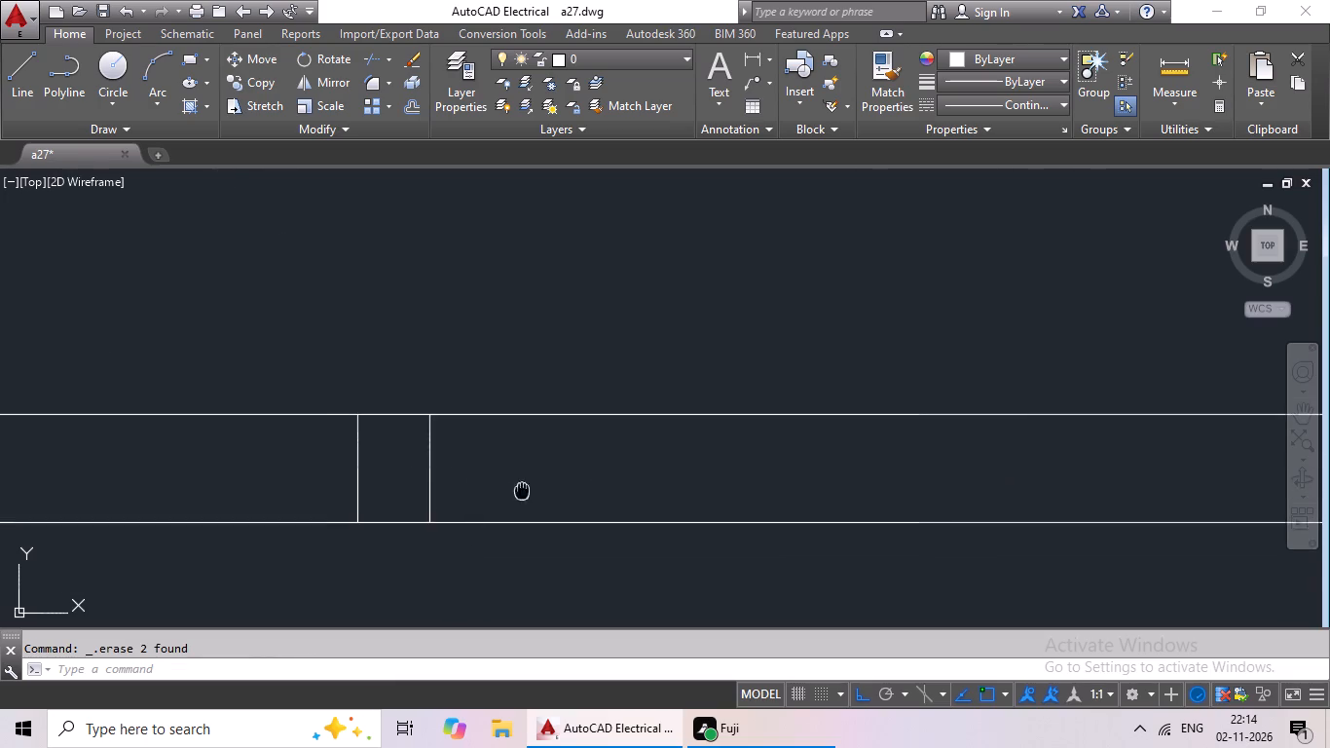
{"action": "middle_click_drag", "start_coordinate": [525, 490], "coordinate": [648, 441]}
{"action": "scroll", "coordinate": [590, 422], "scroll_direction": "up", "scroll_amount": 2}
{"action": "left_click_drag", "start_coordinate": [633, 355], "coordinate": [278, 430]}
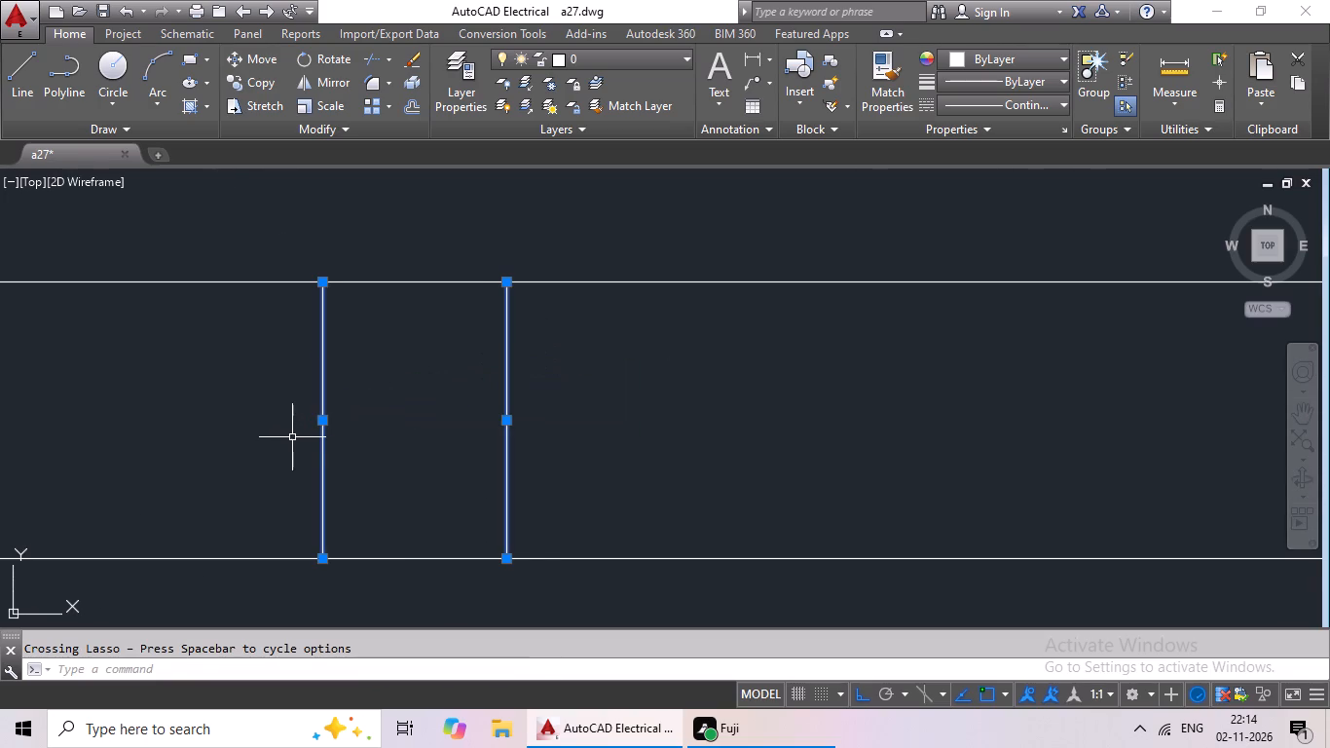
{"action": "key", "text": "Delete"}
Erase the two leftover pairs of short vertical lines inside the upper wall of the bottom bedrooms.
{"action": "scroll", "coordinate": [351, 445], "scroll_direction": "down", "scroll_amount": 5}
{"action": "scroll", "coordinate": [460, 386], "scroll_direction": "down", "scroll_amount": 3}
{"action": "middle_click_drag", "start_coordinate": [487, 369], "coordinate": [485, 492]}
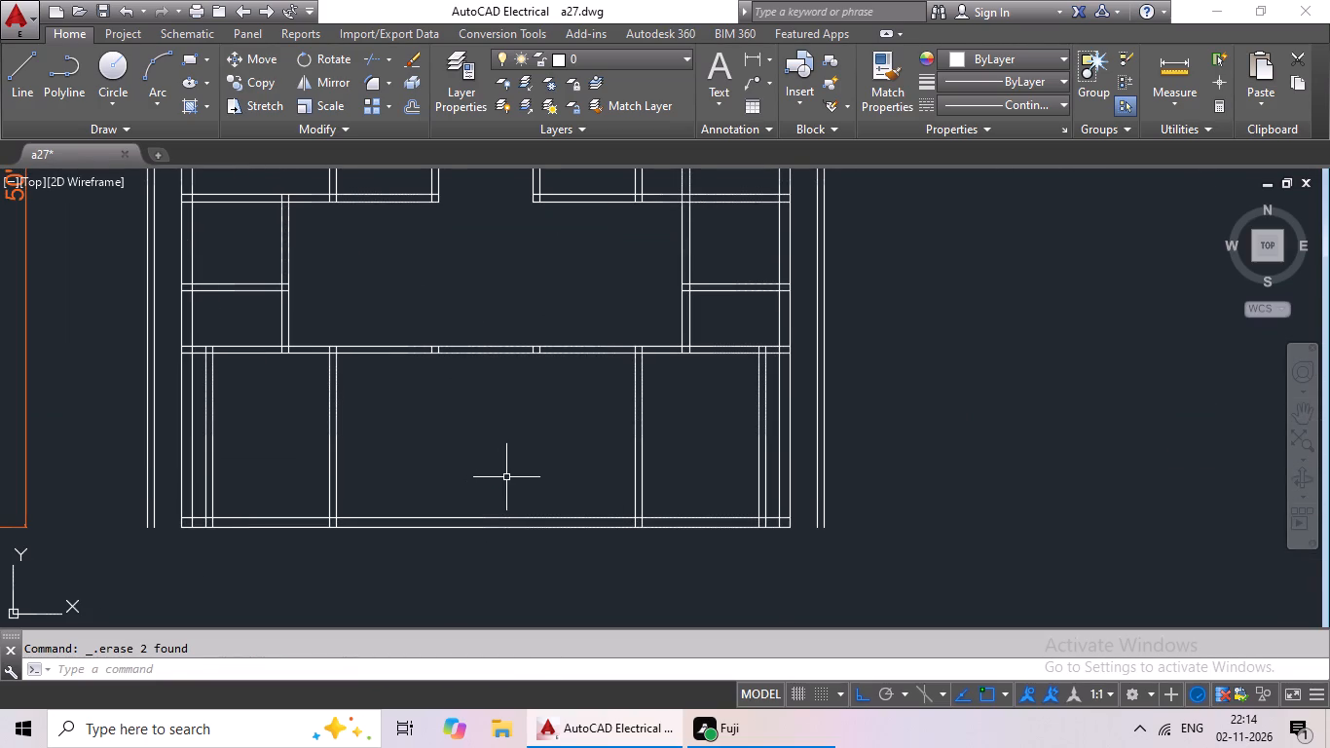
{"action": "scroll", "coordinate": [555, 344], "scroll_direction": "up", "scroll_amount": 6}
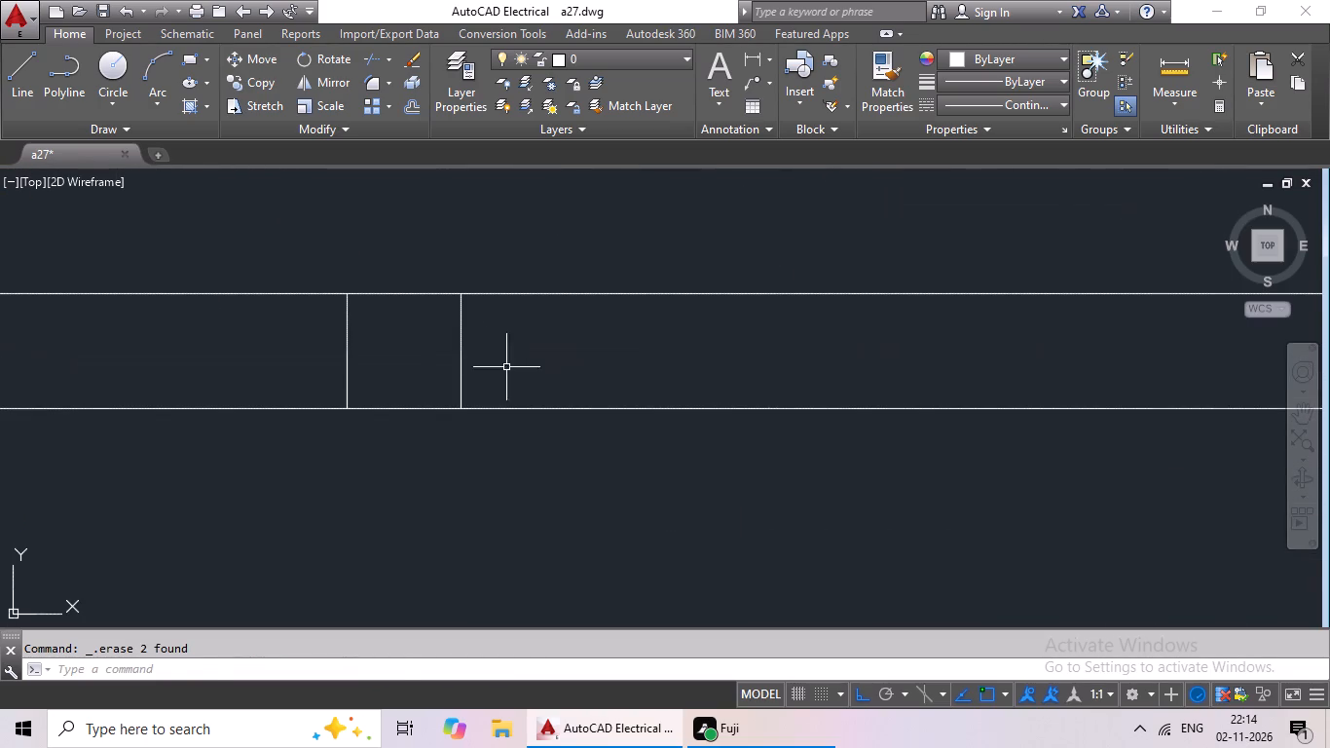
{"action": "left_click_drag", "start_coordinate": [544, 346], "coordinate": [298, 373]}
{"action": "key", "text": "Delete"}
{"action": "scroll", "coordinate": [346, 395], "scroll_direction": "down", "scroll_amount": 3}
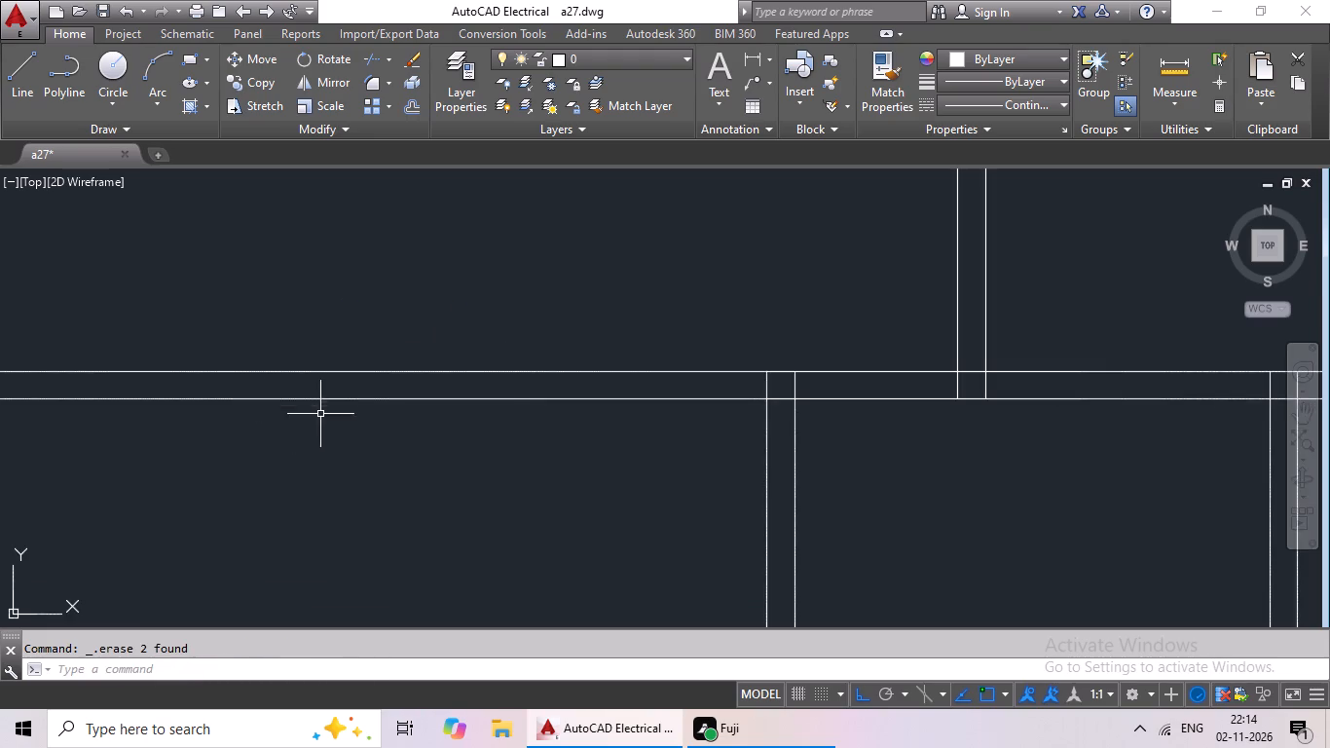
{"action": "middle_click_drag", "start_coordinate": [255, 425], "coordinate": [779, 399]}
{"action": "scroll", "coordinate": [491, 364], "scroll_direction": "up", "scroll_amount": 2}
{"action": "left_click_drag", "start_coordinate": [536, 345], "coordinate": [318, 369]}
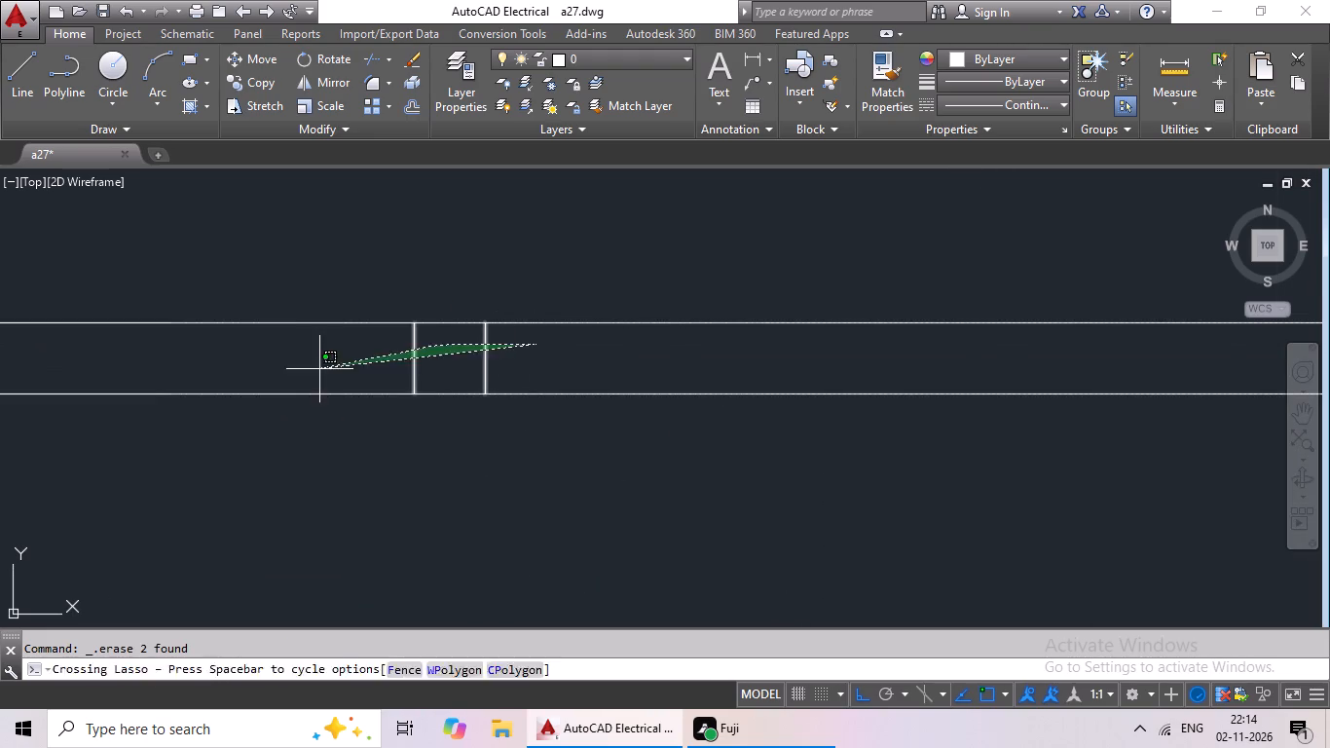
{"action": "left_click_drag", "start_coordinate": [318, 369], "coordinate": [317, 369]}
{"action": "key", "text": "Delete"}
{"action": "scroll", "coordinate": [403, 397], "scroll_direction": "down", "scroll_amount": 5}
{"action": "middle_click_drag", "start_coordinate": [388, 483], "coordinate": [653, 419]}
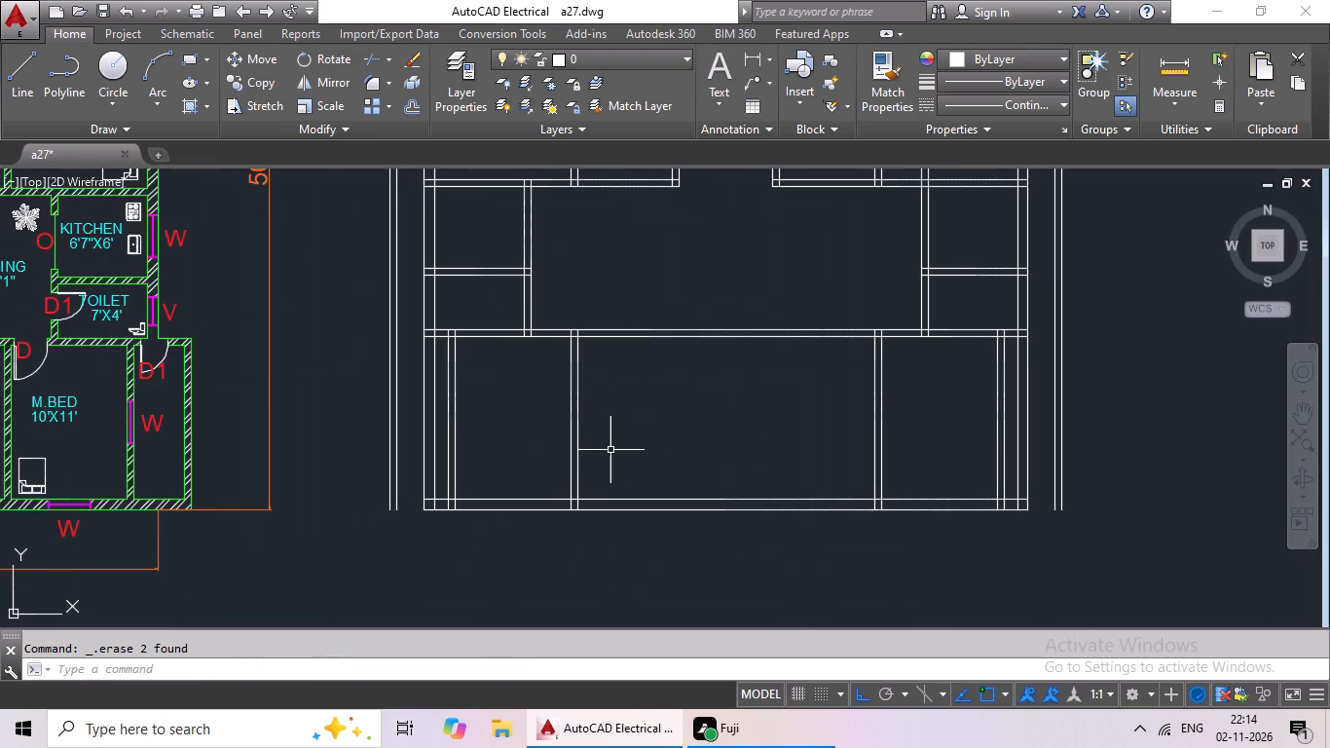
Offset the inner line of the left bedroom partition 11' toward the middle of the bottom bedroom row.
{"action": "key", "text": "Escape"}
{"action": "key", "text": "o"}
{"action": "key", "text": "Return"}
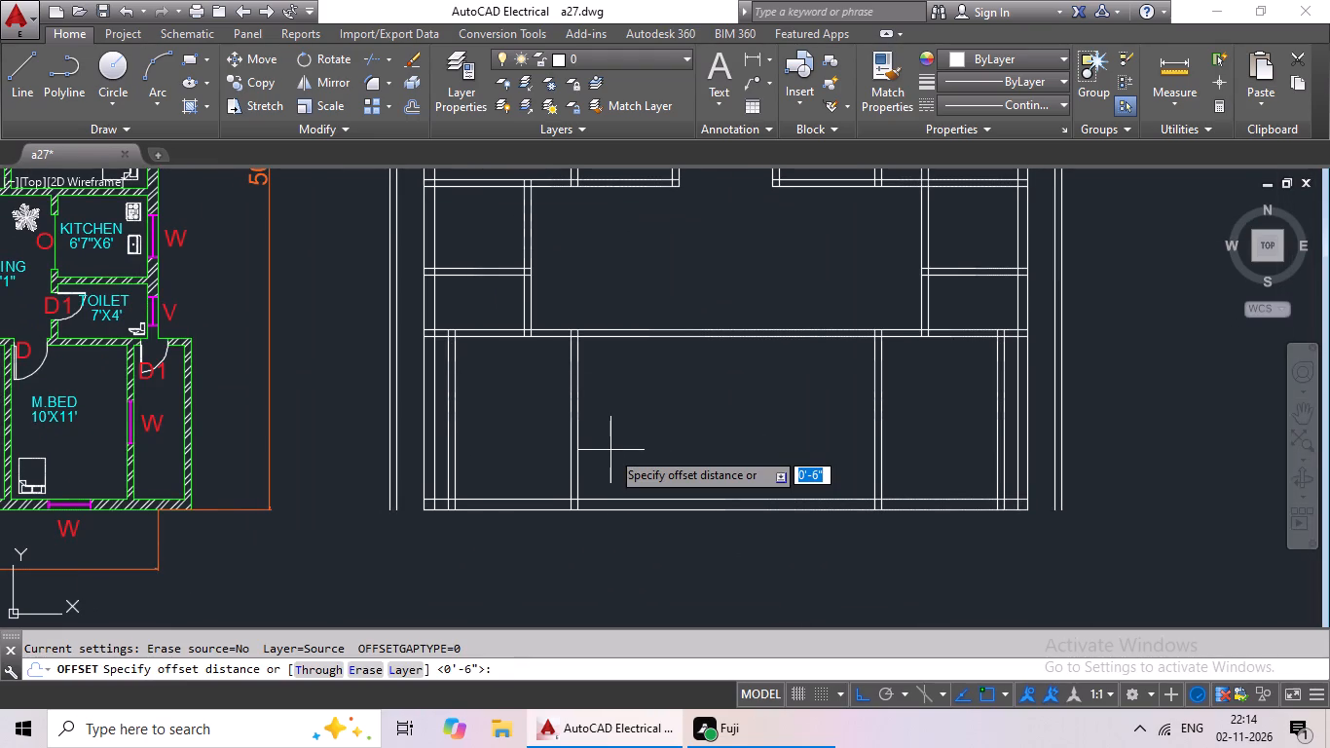
{"action": "type", "text": "10"}
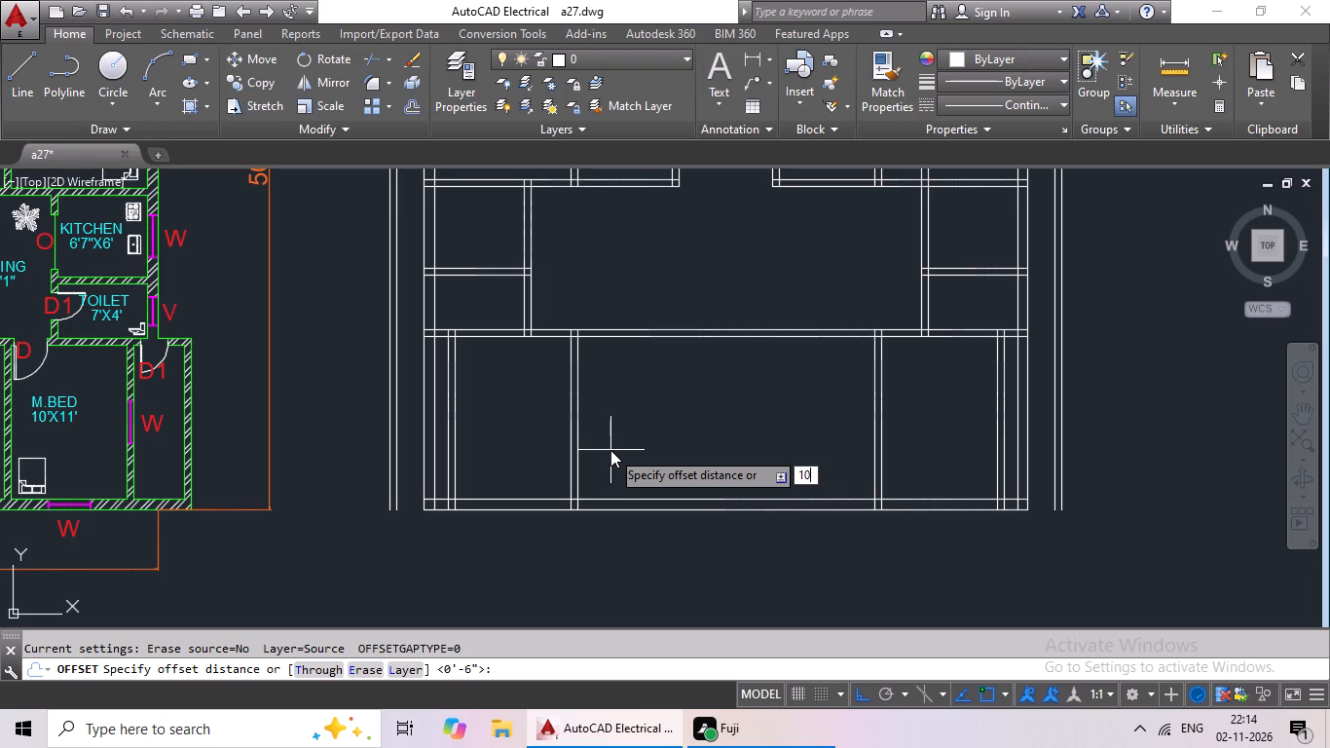
{"action": "key", "text": "BackSpace"}
{"action": "key", "text": "BackSpace"}
{"action": "type", "text": "11'"}
{"action": "key", "text": "Return"}
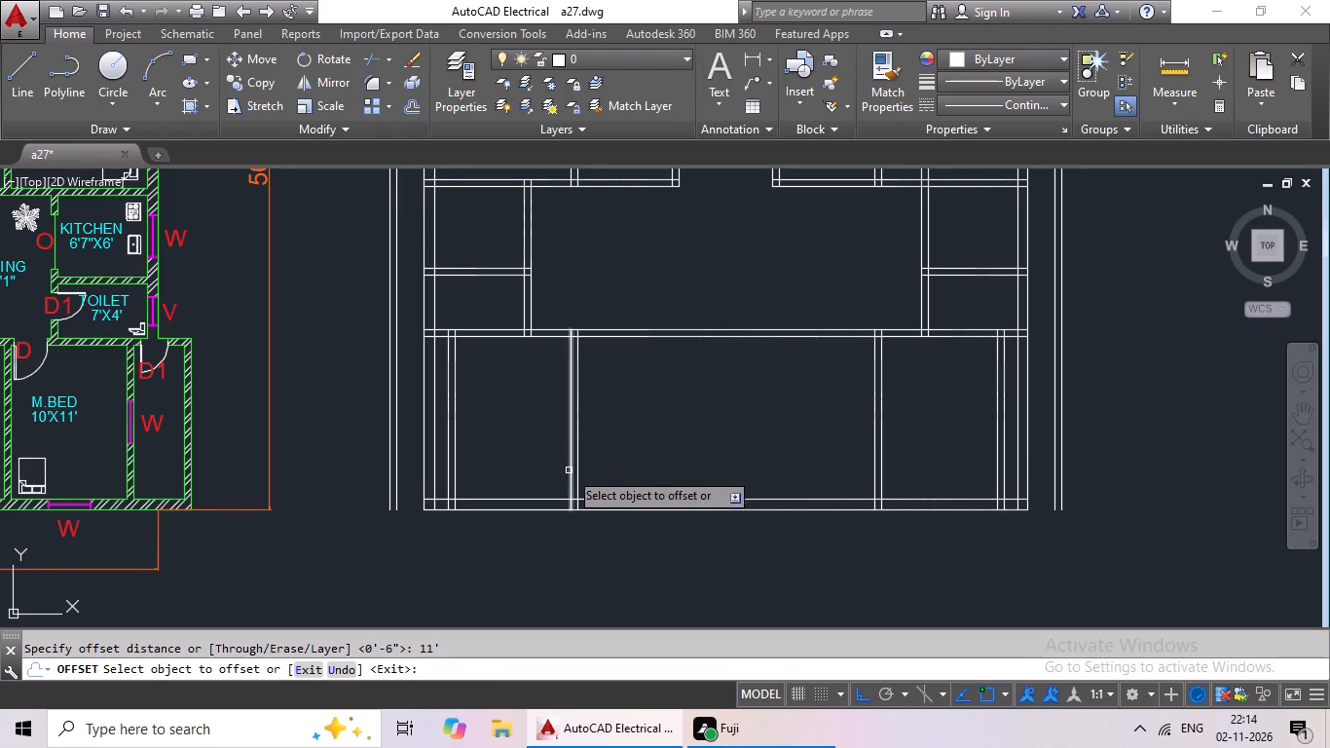
{"action": "left_click_drag", "start_coordinate": [578, 465], "coordinate": [593, 464]}
{"action": "left_click_drag", "start_coordinate": [632, 451], "coordinate": [642, 451]}
{"action": "middle_click_drag", "start_coordinate": [757, 425], "coordinate": [724, 441]}
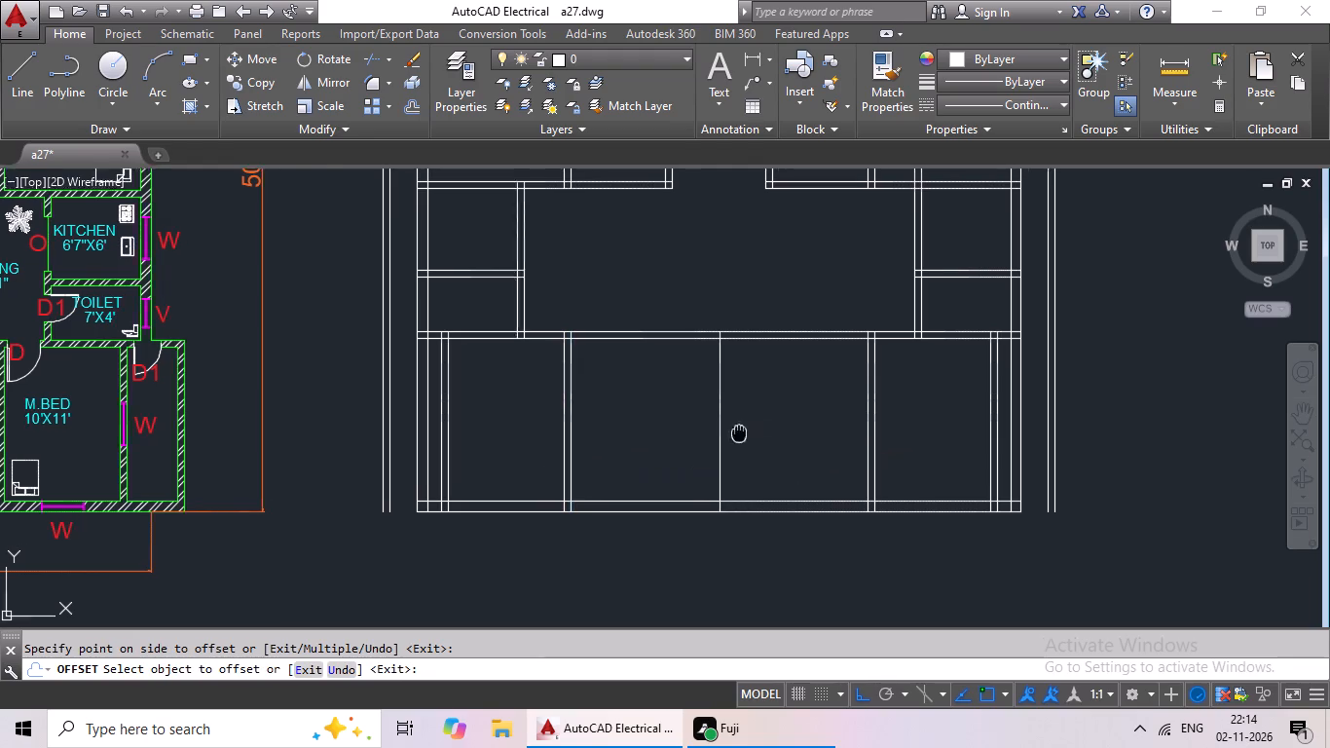
{"action": "middle_click_drag", "start_coordinate": [724, 441], "coordinate": [666, 477]}
{"action": "scroll", "coordinate": [671, 463], "scroll_direction": "up", "scroll_amount": 1}
{"action": "key", "text": "Escape"}
{"action": "key", "text": "Escape"}
Offset the new middle vertical line 3" to each side to form the central bedroom partition.
{"action": "key", "text": "o"}
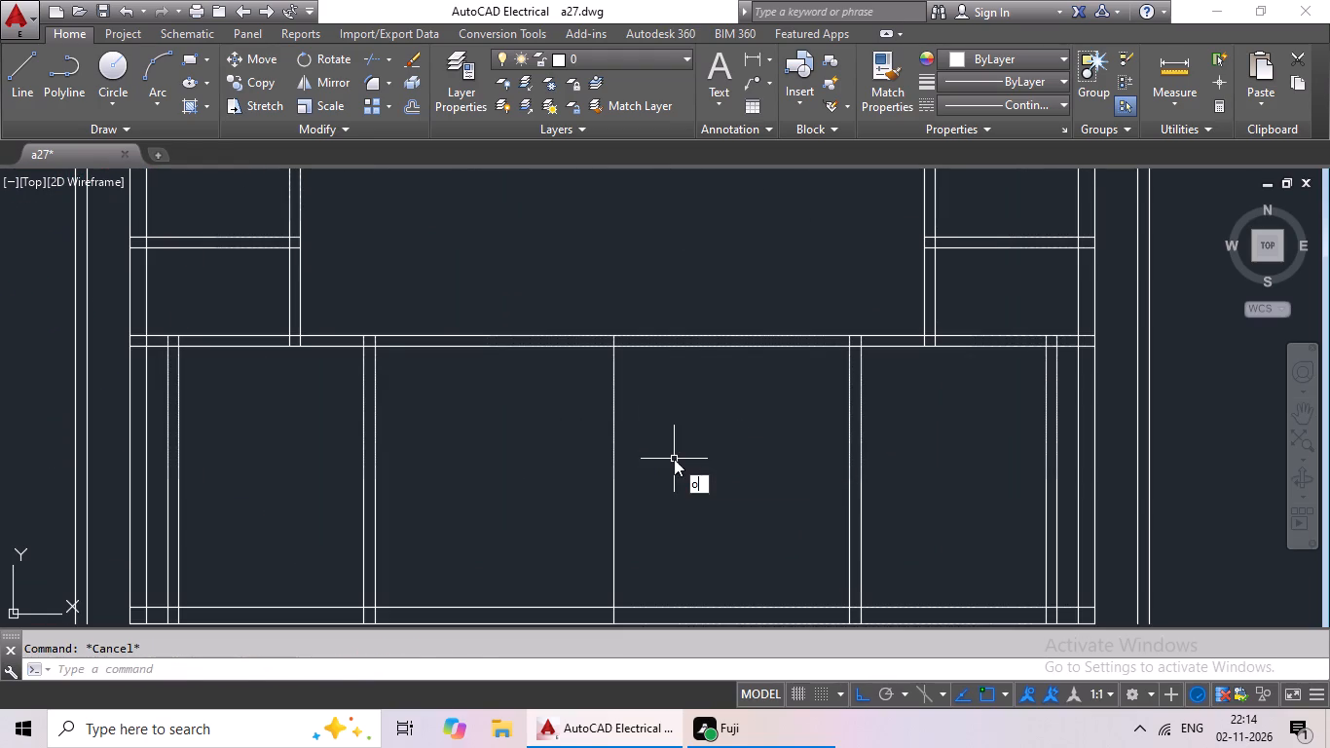
{"action": "key", "text": "Return"}
{"action": "key", "text": "3"}
{"action": "key", "text": "shift+quotedbl"}
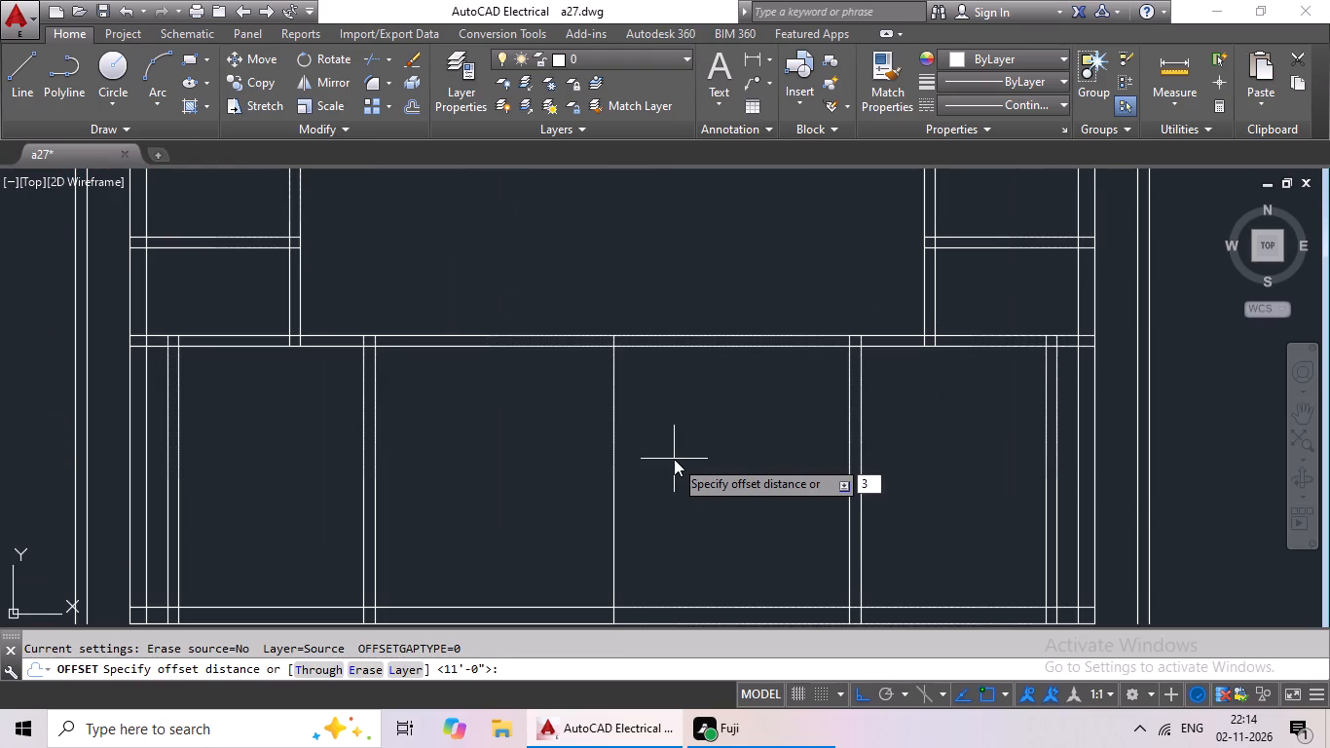
{"action": "key", "text": "Return"}
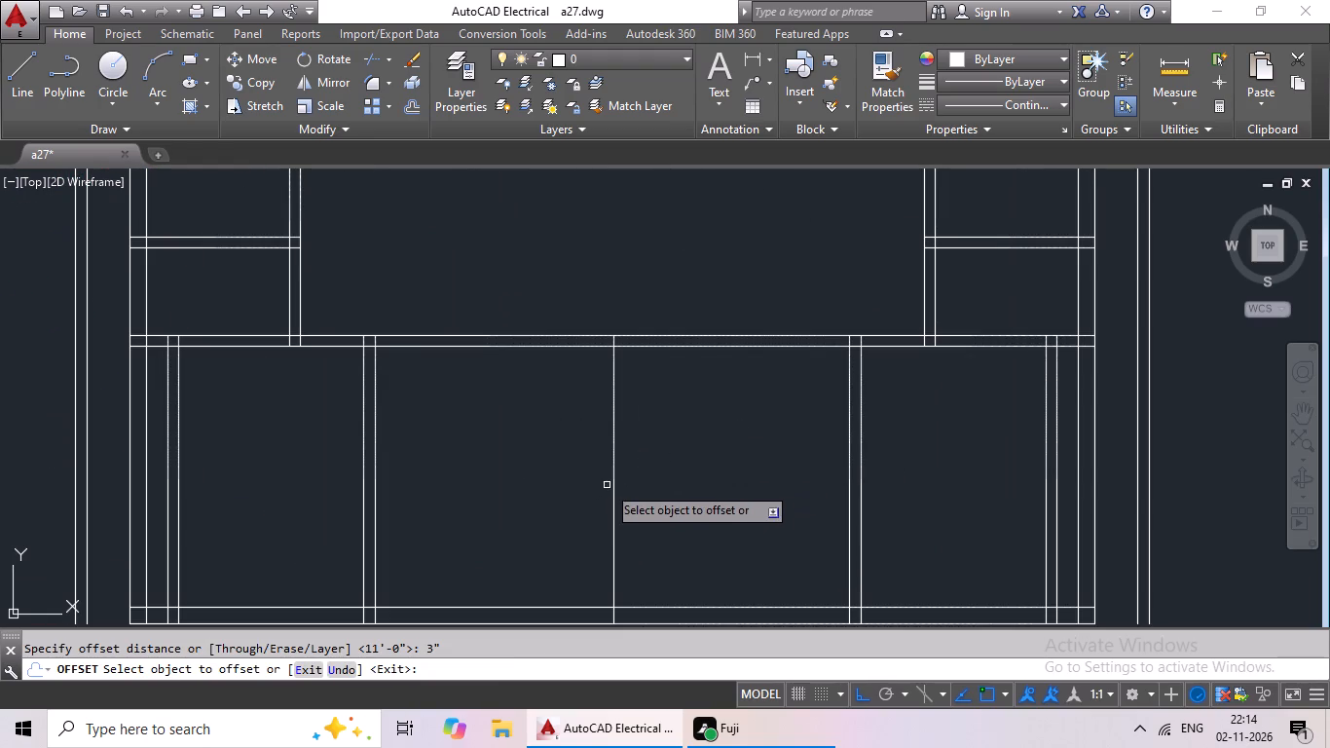
{"action": "left_click", "coordinate": [613, 485]}
{"action": "left_click", "coordinate": [666, 474]}
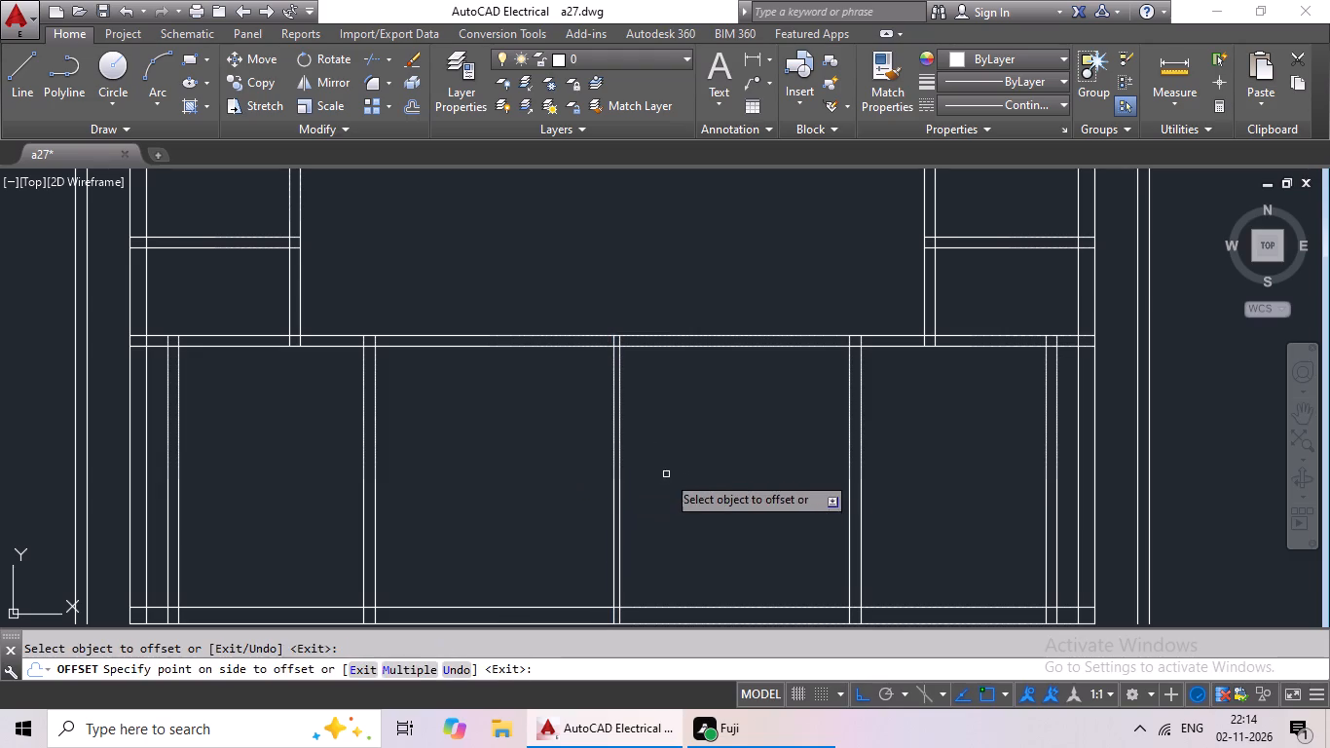
{"action": "left_click_drag", "start_coordinate": [614, 515], "coordinate": [573, 528]}
{"action": "left_click", "coordinate": [541, 525]}
{"action": "key", "text": "Escape"}
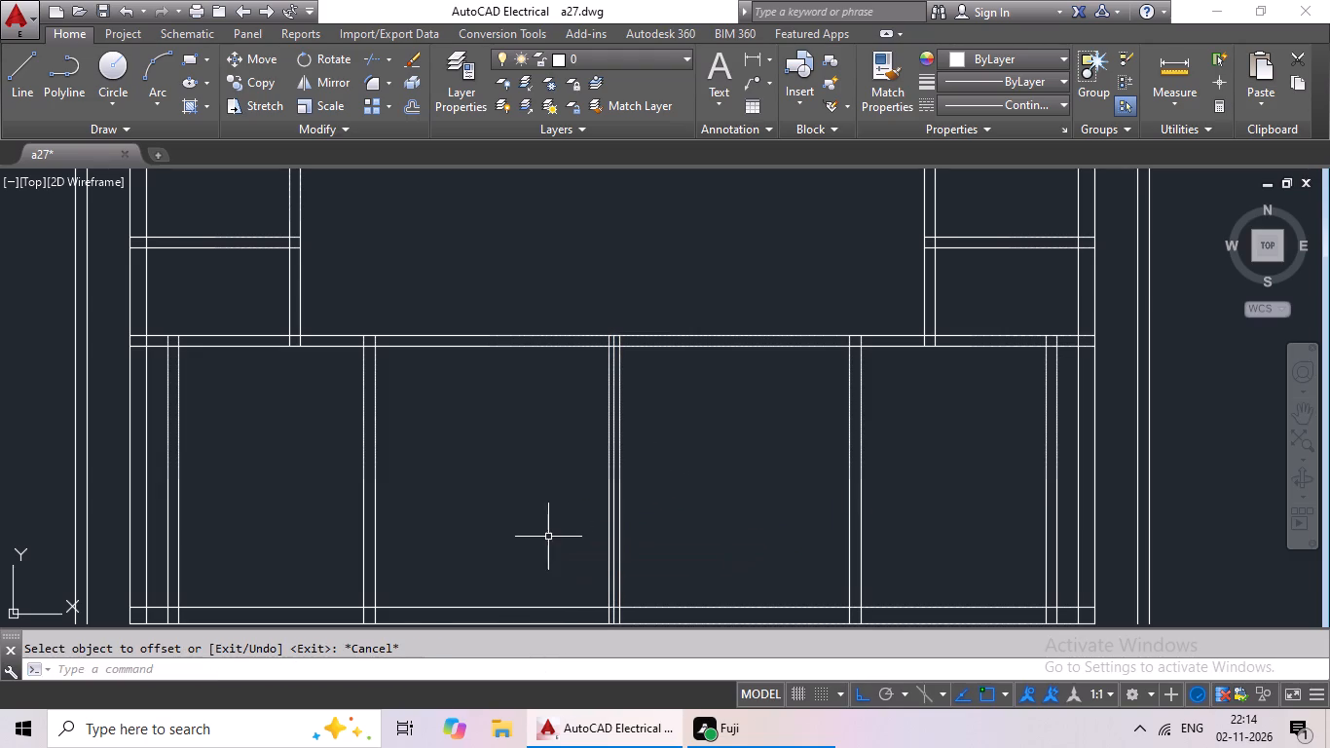
Erase the centre line between the two faces of the new middle partition.
{"action": "left_click", "coordinate": [615, 580]}
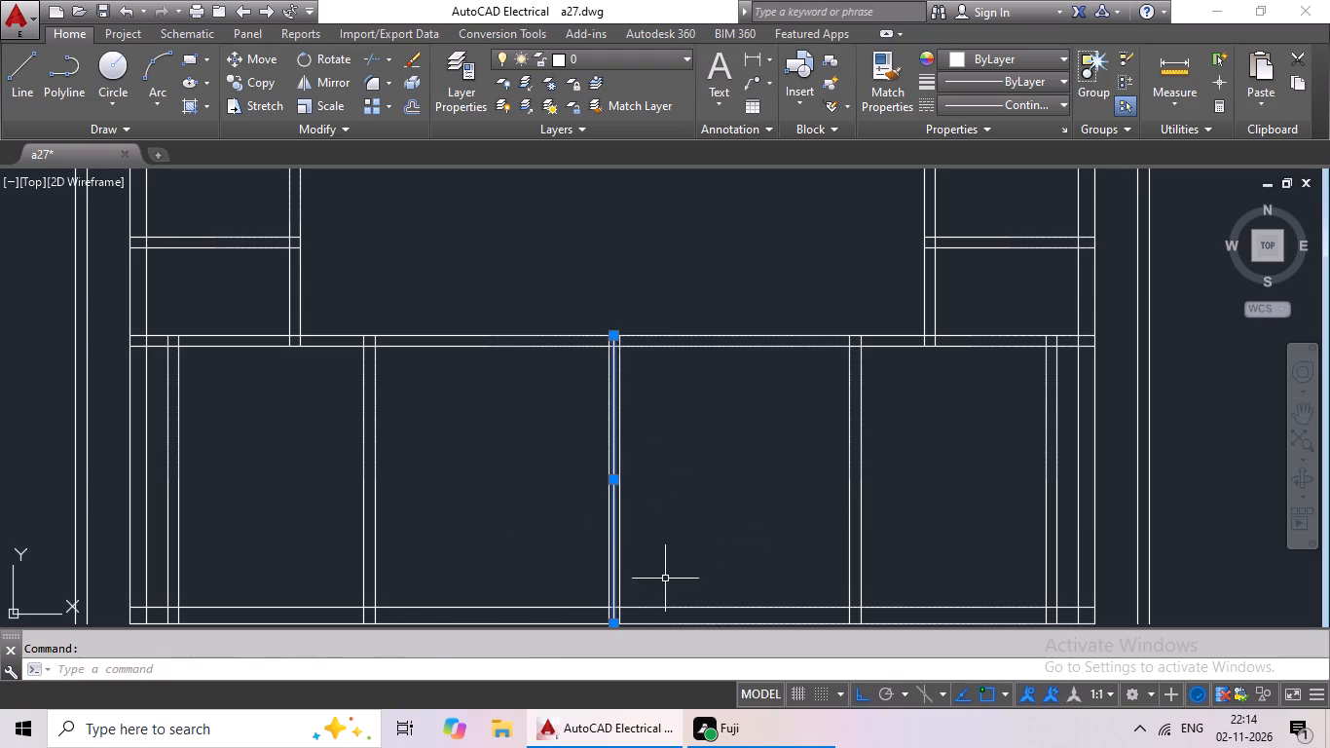
{"action": "key", "text": "Delete"}
Extend both lines of the bottom outer wall leftward to the outermost vertical line of the redrawn plan.
{"action": "scroll", "coordinate": [738, 568], "scroll_direction": "down", "scroll_amount": 3}
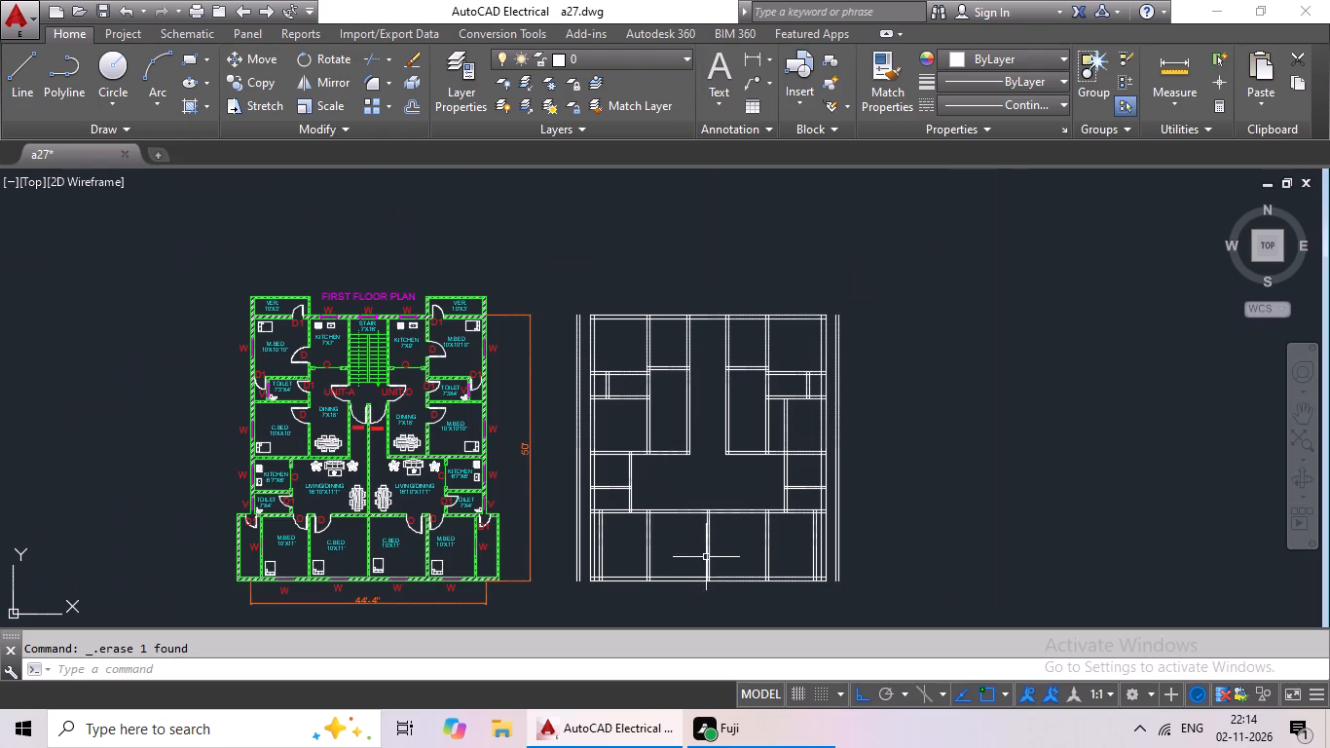
{"action": "scroll", "coordinate": [719, 542], "scroll_direction": "up", "scroll_amount": 2}
{"action": "middle_click_drag", "start_coordinate": [691, 545], "coordinate": [822, 425]}
{"action": "scroll", "coordinate": [787, 453], "scroll_direction": "down", "scroll_amount": 1}
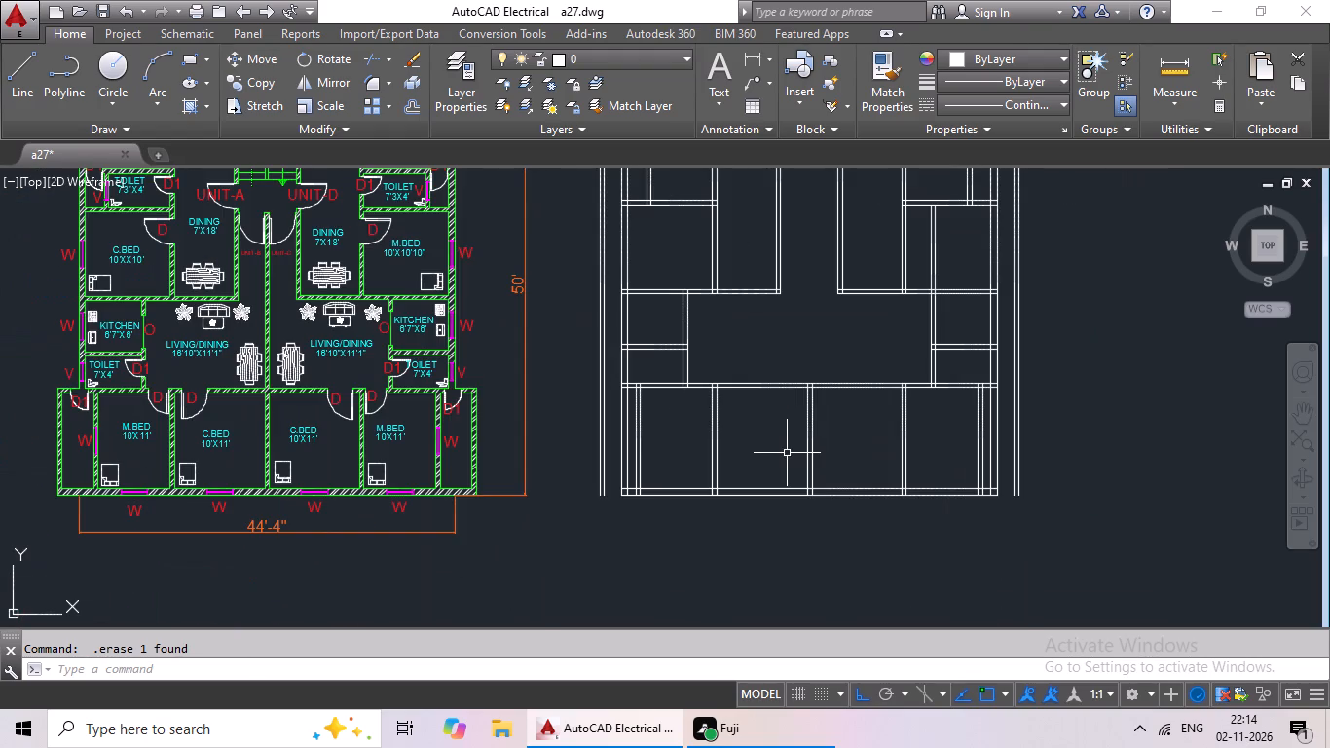
{"action": "key", "text": "Escape"}
{"action": "key", "text": "Escape"}
{"action": "type", "text": "ex"}
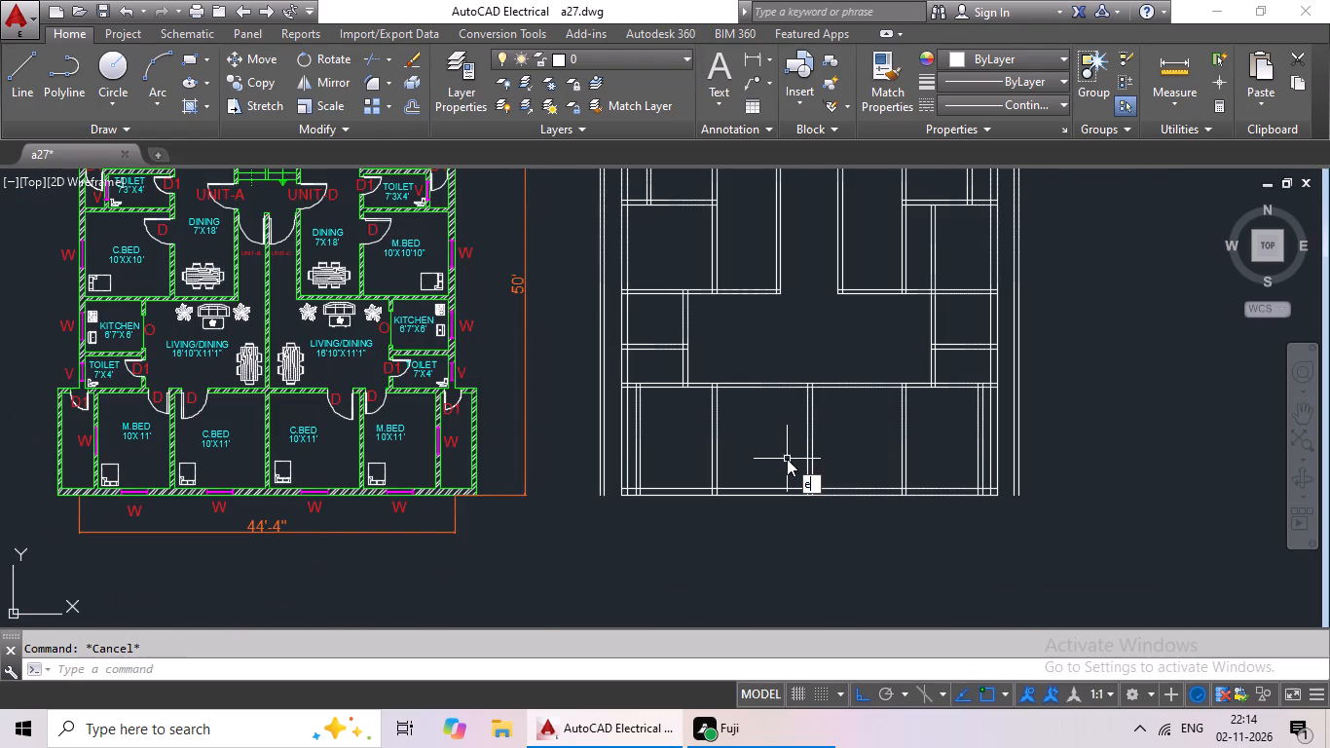
{"action": "key", "text": "space"}
{"action": "key", "text": "space"}
{"action": "scroll", "coordinate": [640, 492], "scroll_direction": "up", "scroll_amount": 2}
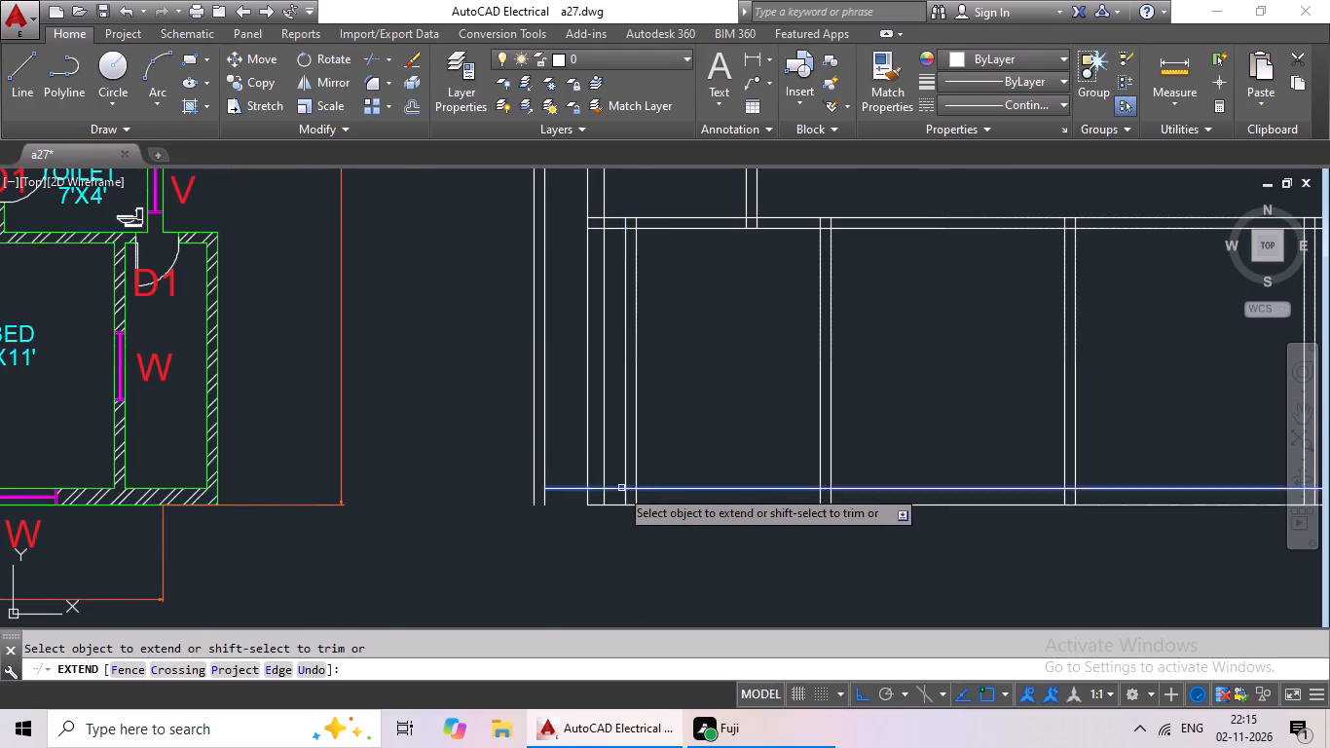
{"action": "left_click_drag", "start_coordinate": [608, 488], "coordinate": [599, 492]}
{"action": "left_click", "coordinate": [598, 492]}
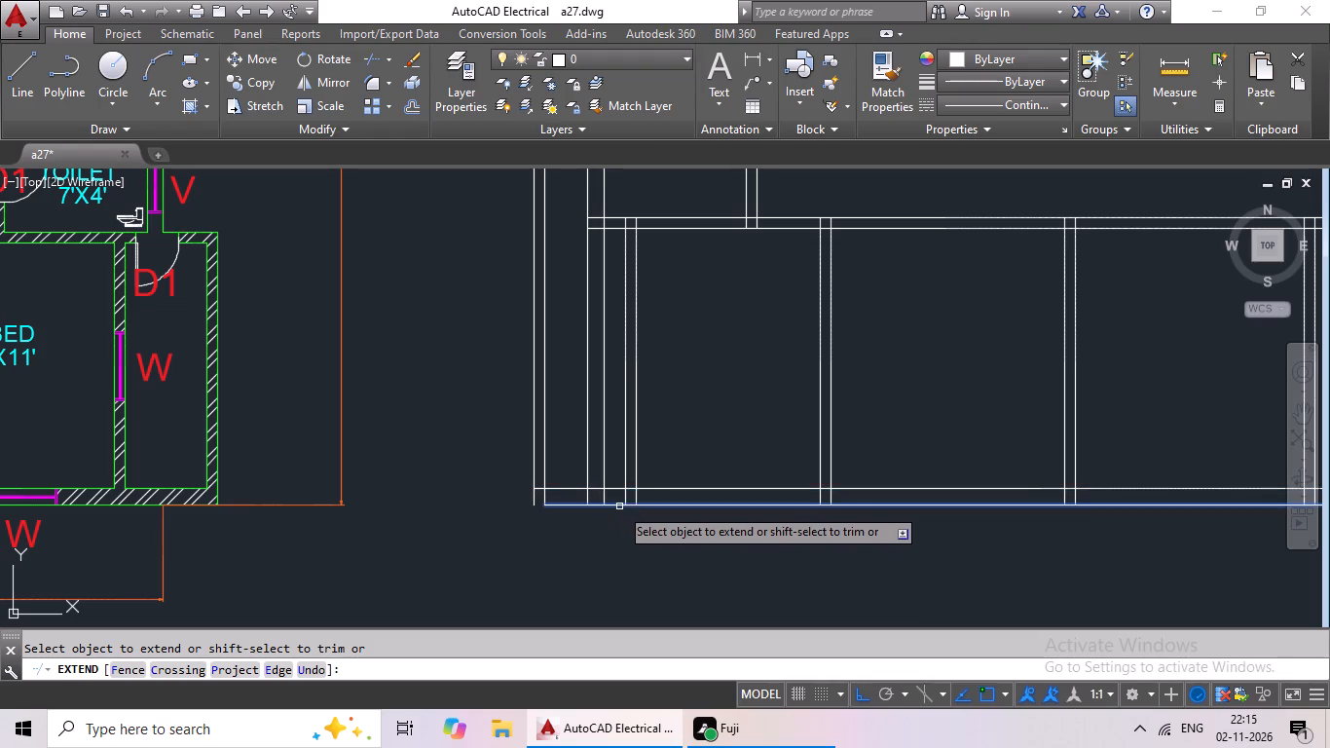
{"action": "left_click_drag", "start_coordinate": [619, 506], "coordinate": [607, 505]}
{"action": "left_click", "coordinate": [594, 505]}
Extend both lines of the bottom bedrooms' upper wall leftward to the plan's outermost vertical line.
{"action": "middle_click_drag", "start_coordinate": [705, 452], "coordinate": [700, 609]}
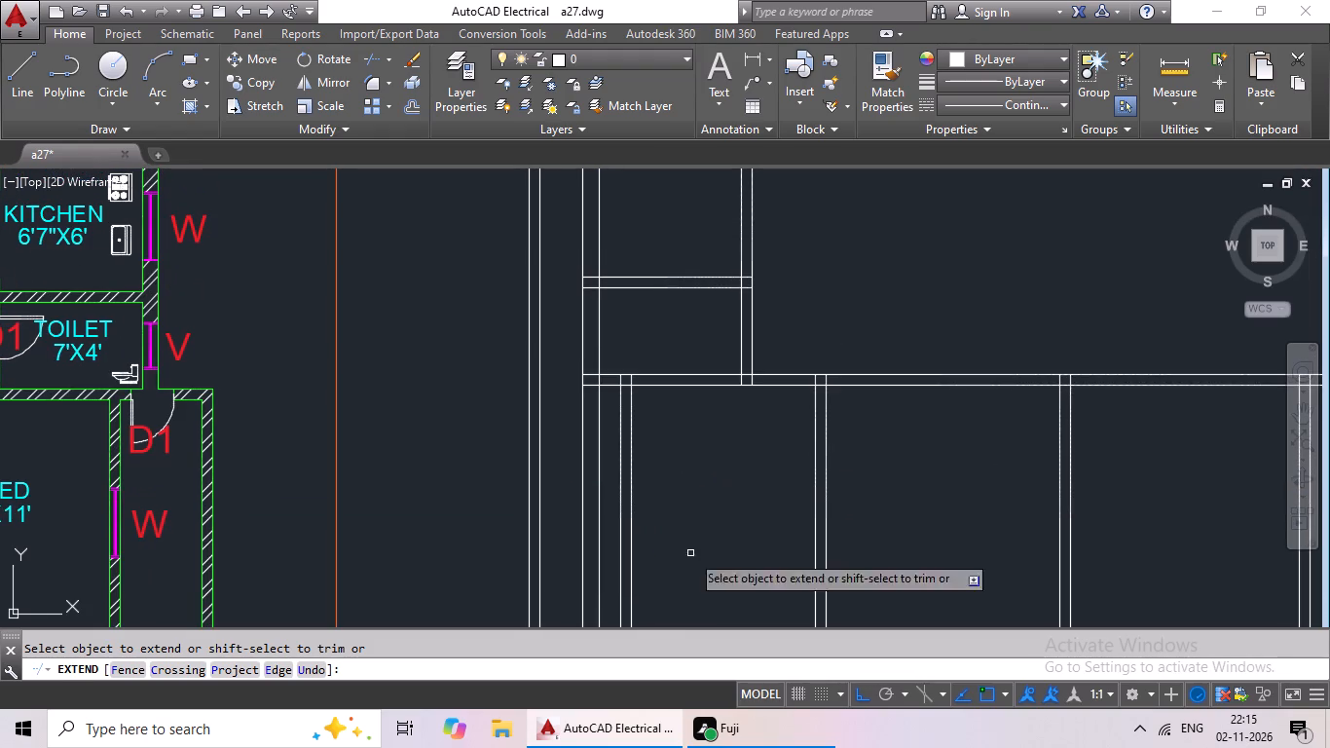
{"action": "left_click", "coordinate": [637, 375]}
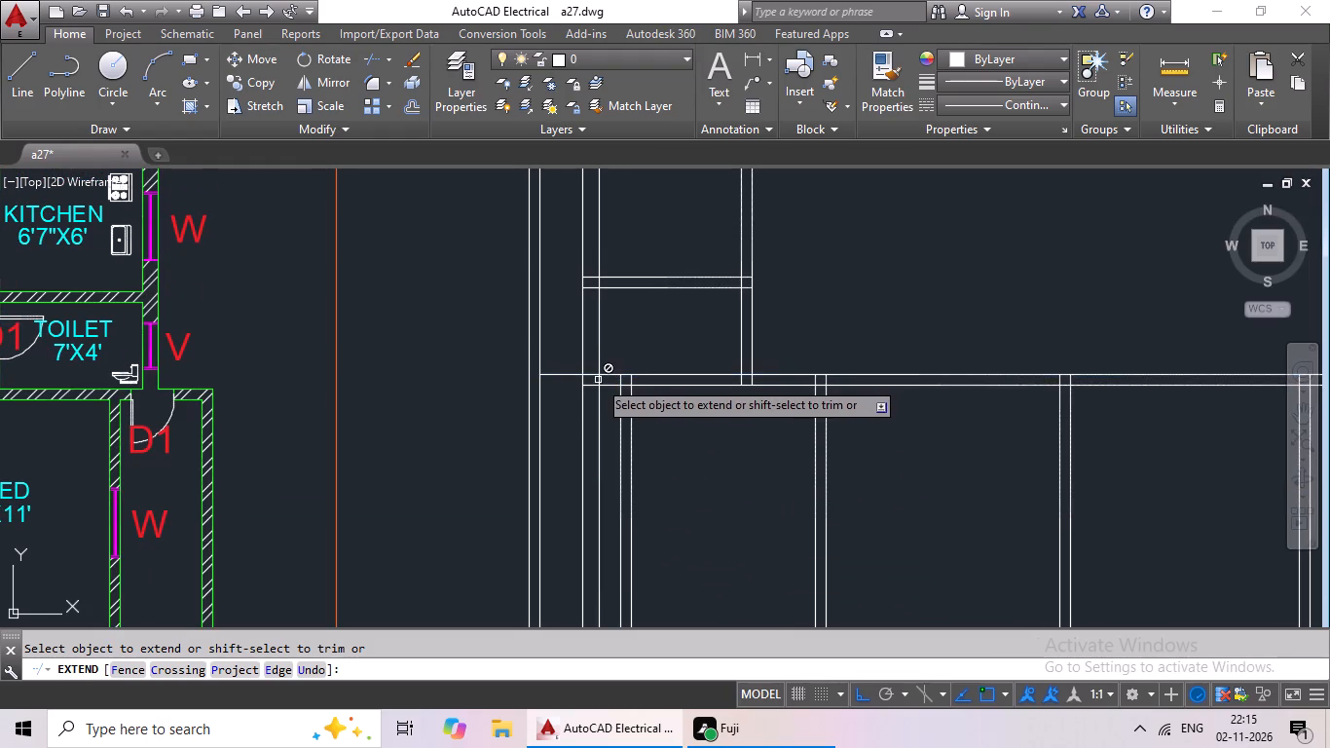
{"action": "left_click", "coordinate": [562, 375]}
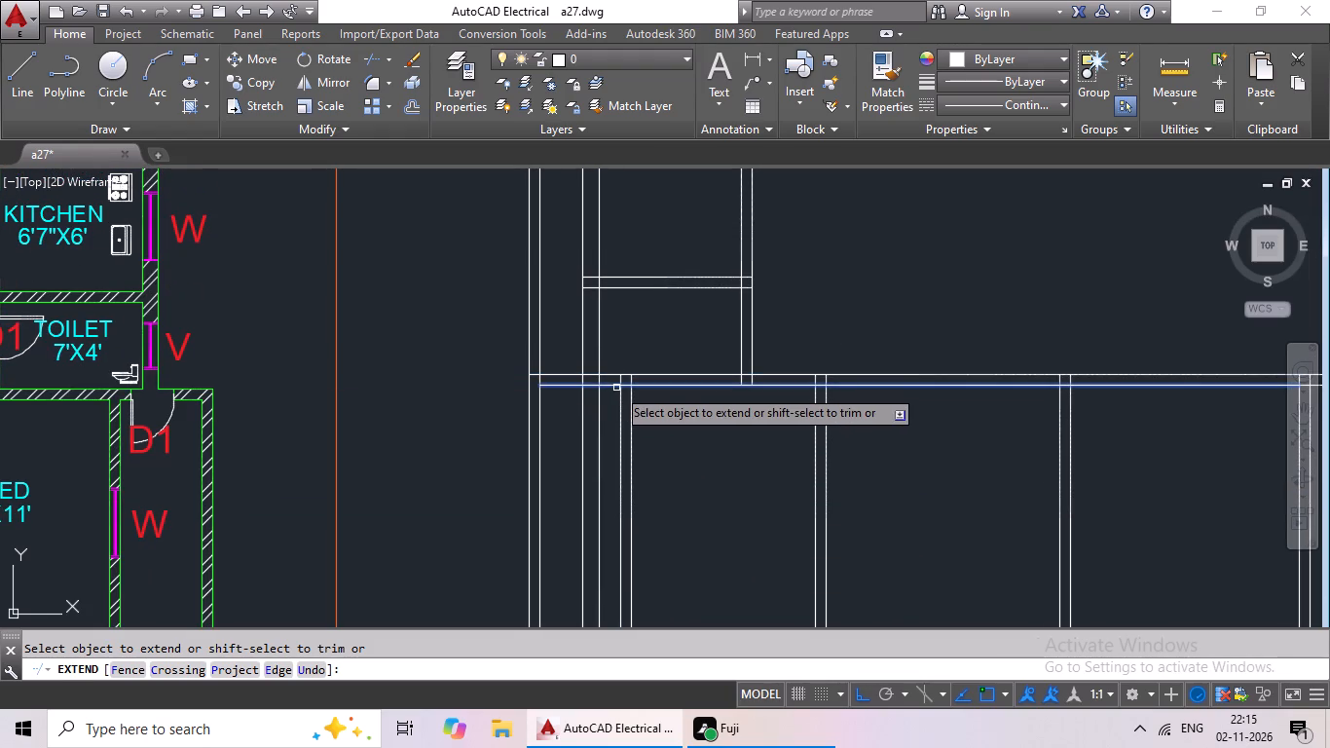
{"action": "left_click", "coordinate": [616, 387]}
{"action": "left_click", "coordinate": [567, 389]}
{"action": "scroll", "coordinate": [663, 422], "scroll_direction": "down", "scroll_amount": 1}
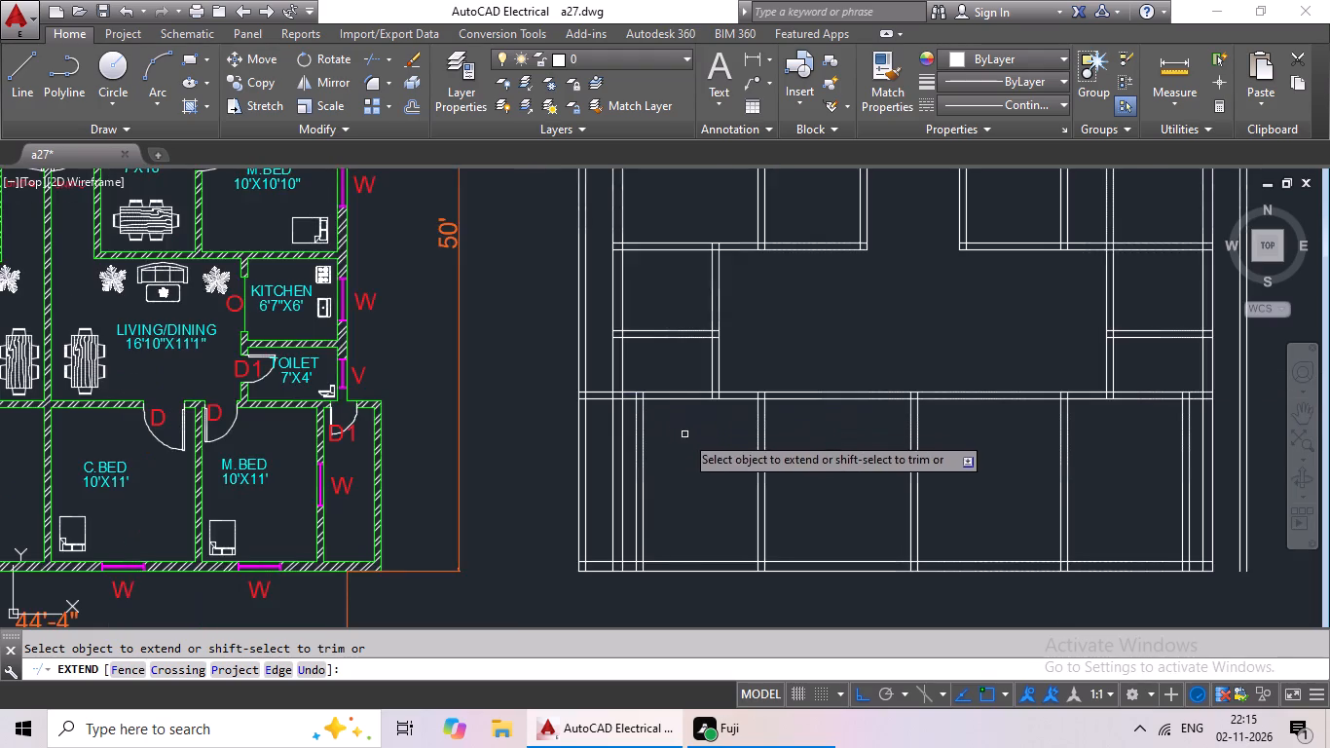
Extend both lines of the bottom bedrooms' upper wall rightward to the plan's outermost vertical line.
{"action": "middle_click_drag", "start_coordinate": [671, 434], "coordinate": [554, 436]}
{"action": "middle_click_drag", "start_coordinate": [976, 450], "coordinate": [771, 467]}
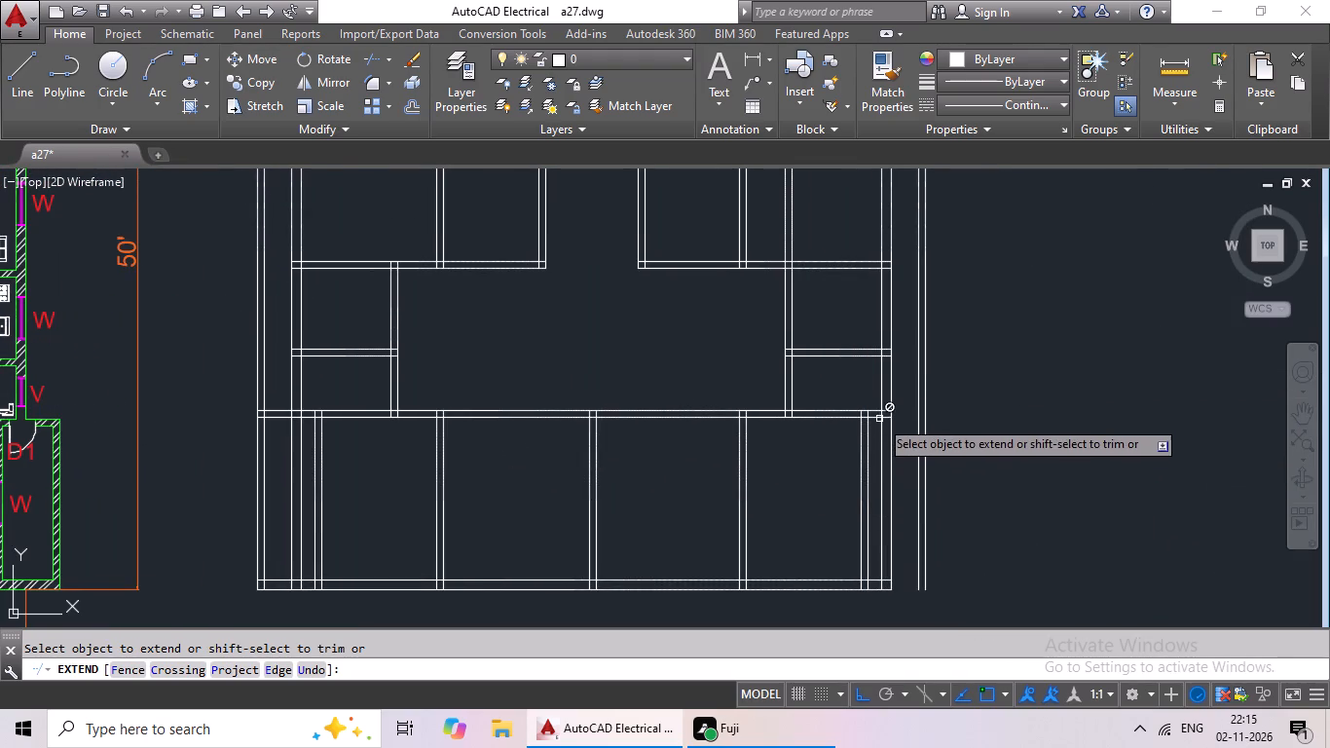
{"action": "left_click", "coordinate": [878, 411]}
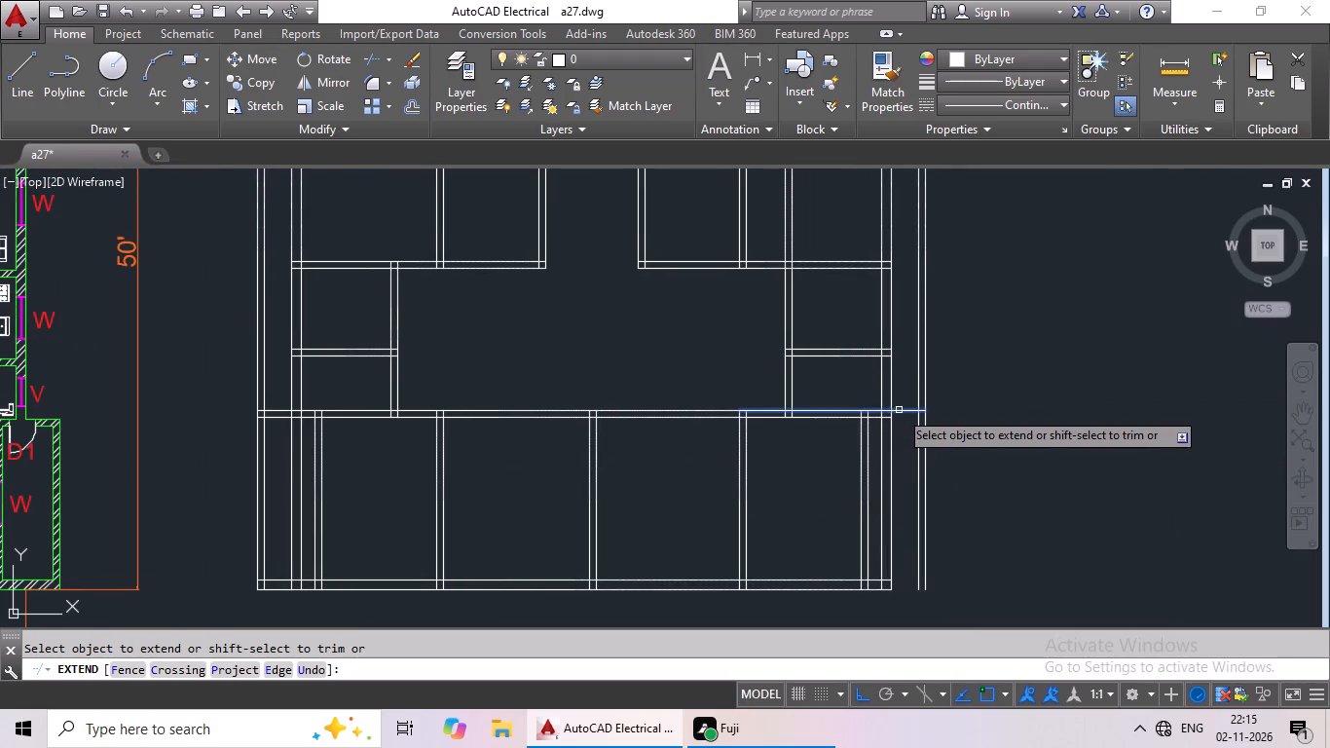
{"action": "left_click", "coordinate": [900, 409]}
{"action": "left_click", "coordinate": [876, 418]}
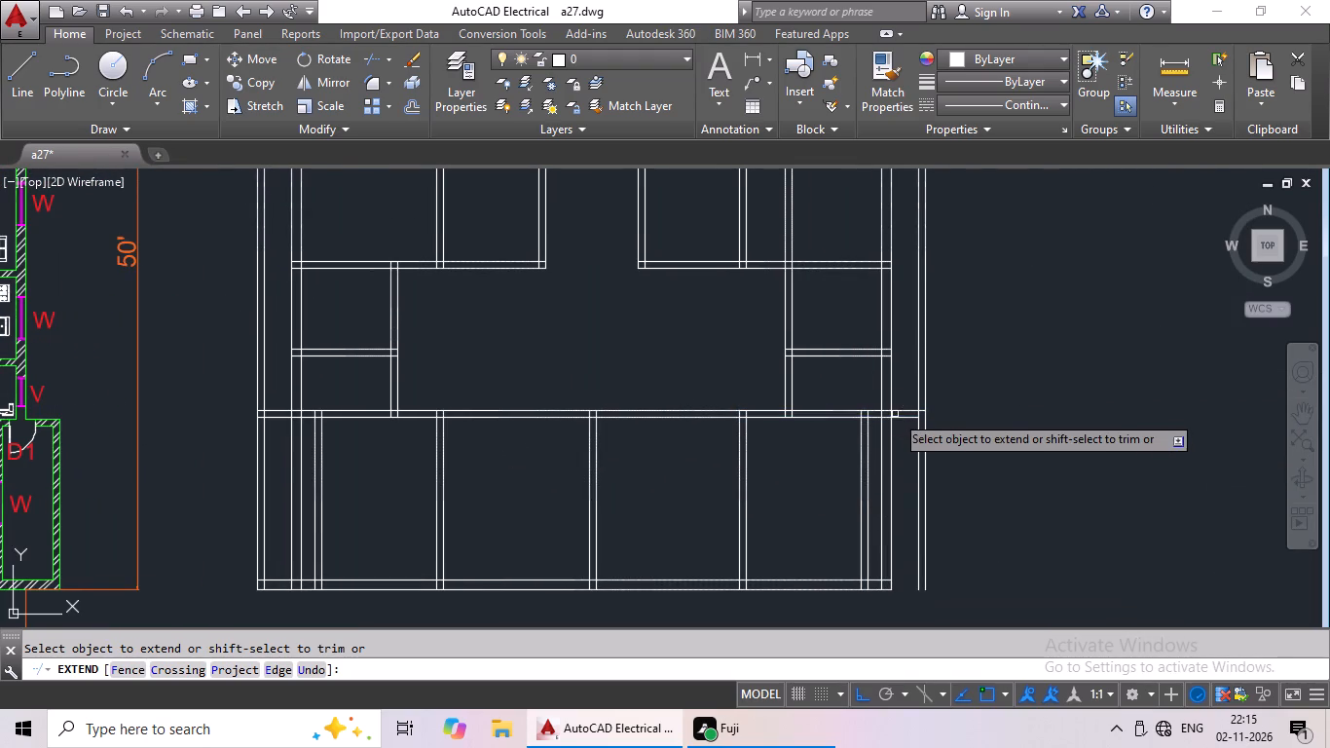
{"action": "left_click", "coordinate": [901, 419]}
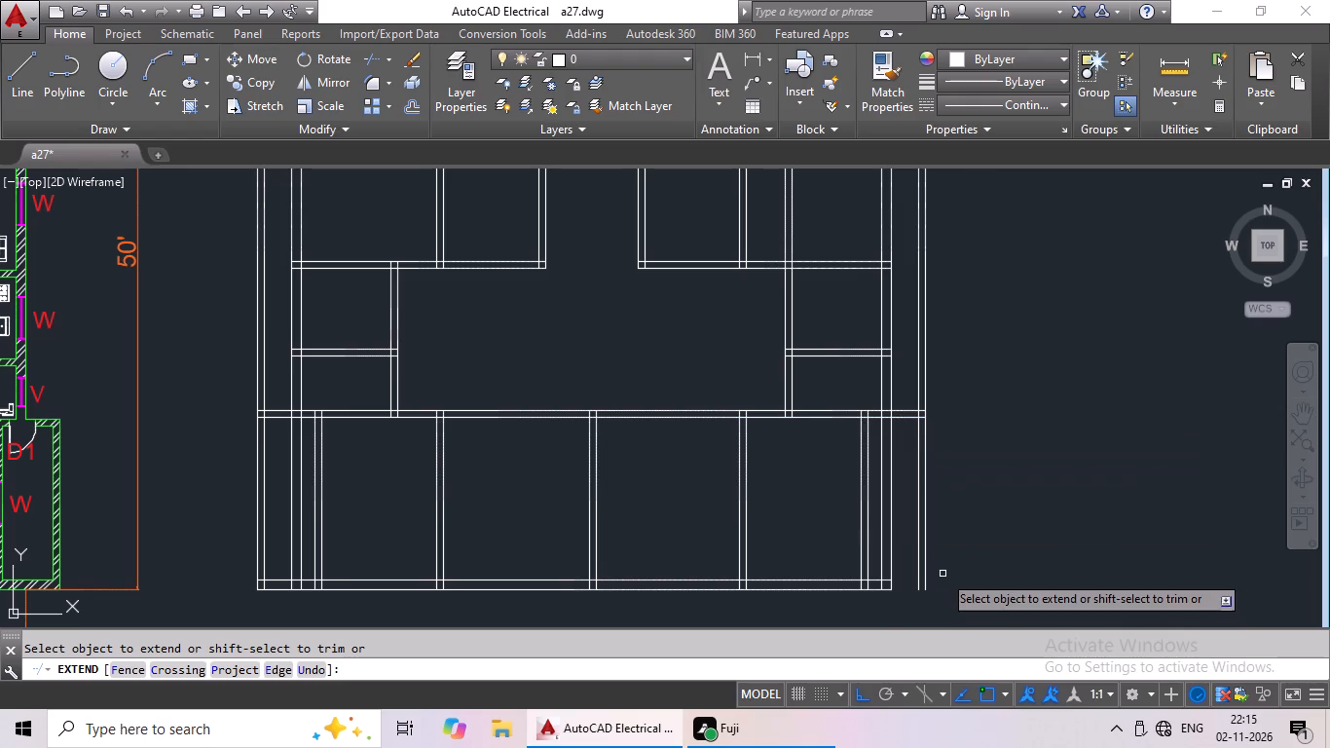
Extend both lines of the bottom outer wall rightward to the plan's outermost vertical line, closing the bottom corner.
{"action": "scroll", "coordinate": [892, 615], "scroll_direction": "up", "scroll_amount": 2}
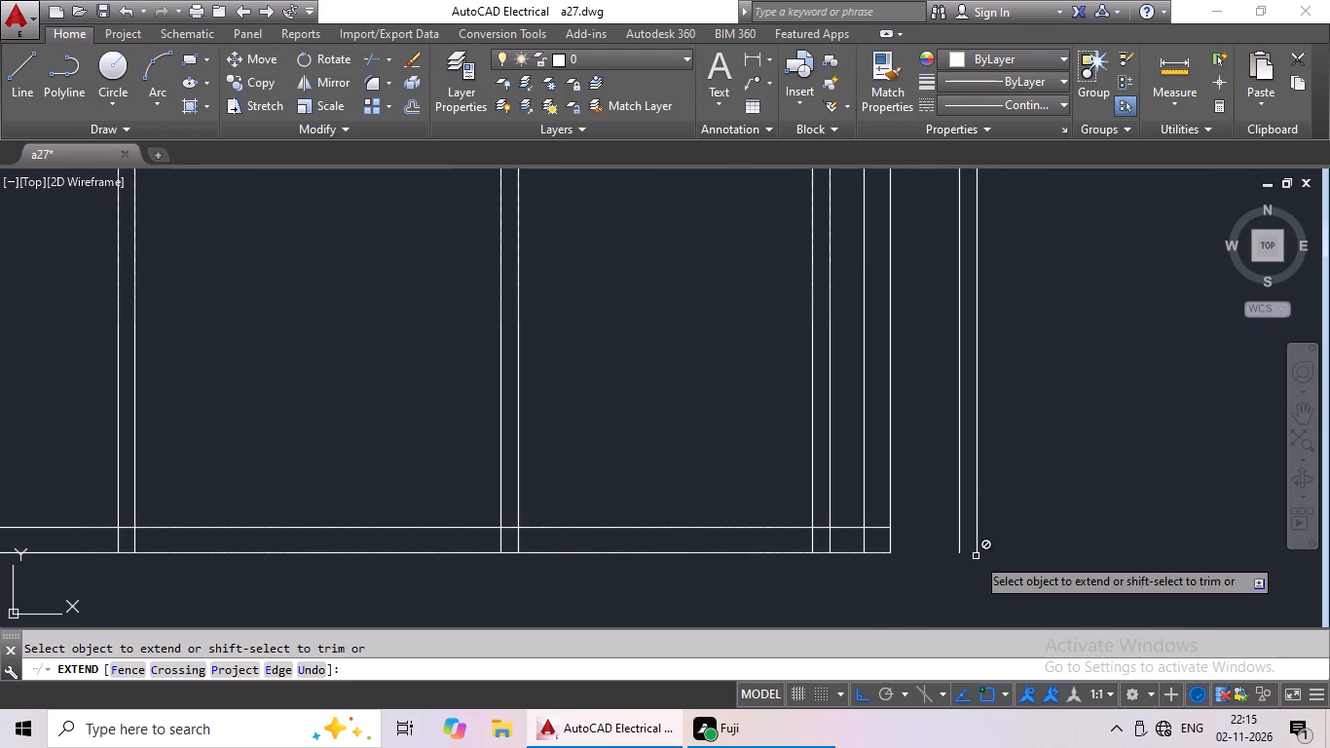
{"action": "left_click", "coordinate": [848, 530]}
{"action": "left_click", "coordinate": [920, 525]}
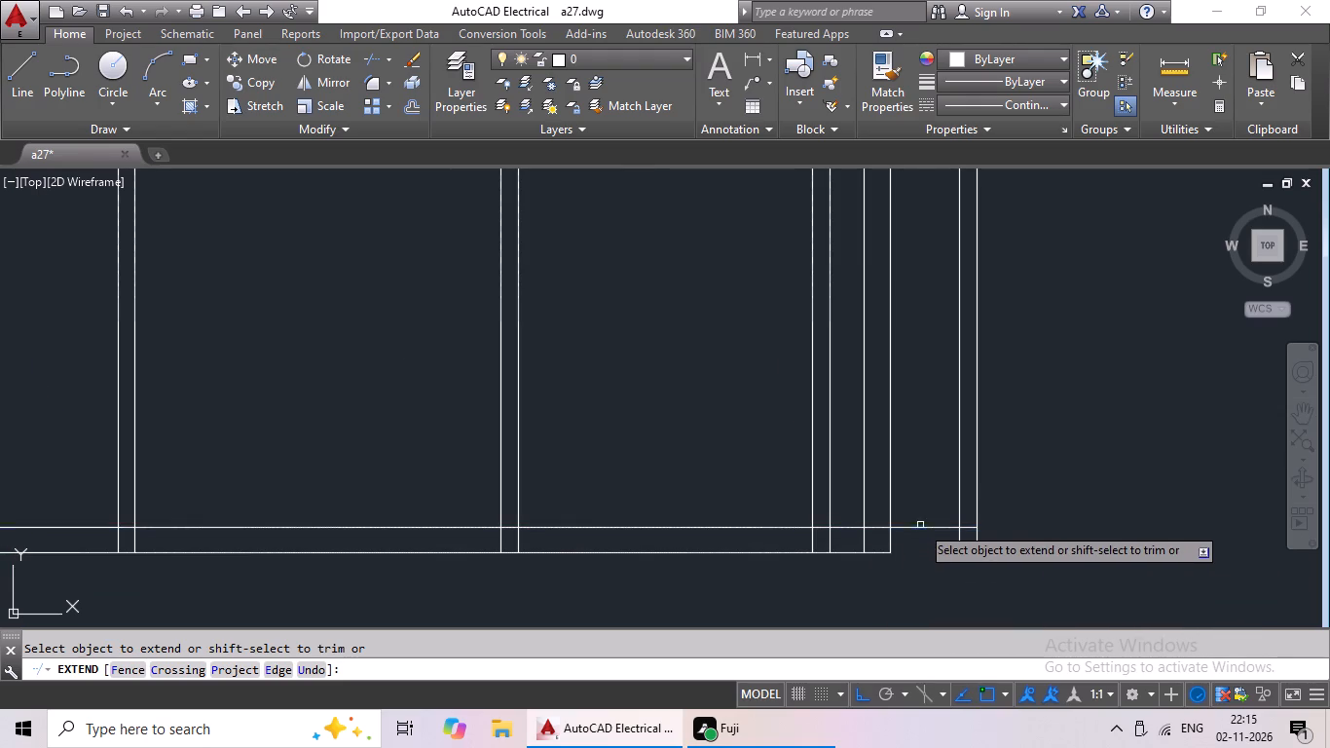
{"action": "left_click_drag", "start_coordinate": [880, 553], "coordinate": [893, 553]}
{"action": "left_click", "coordinate": [940, 554]}
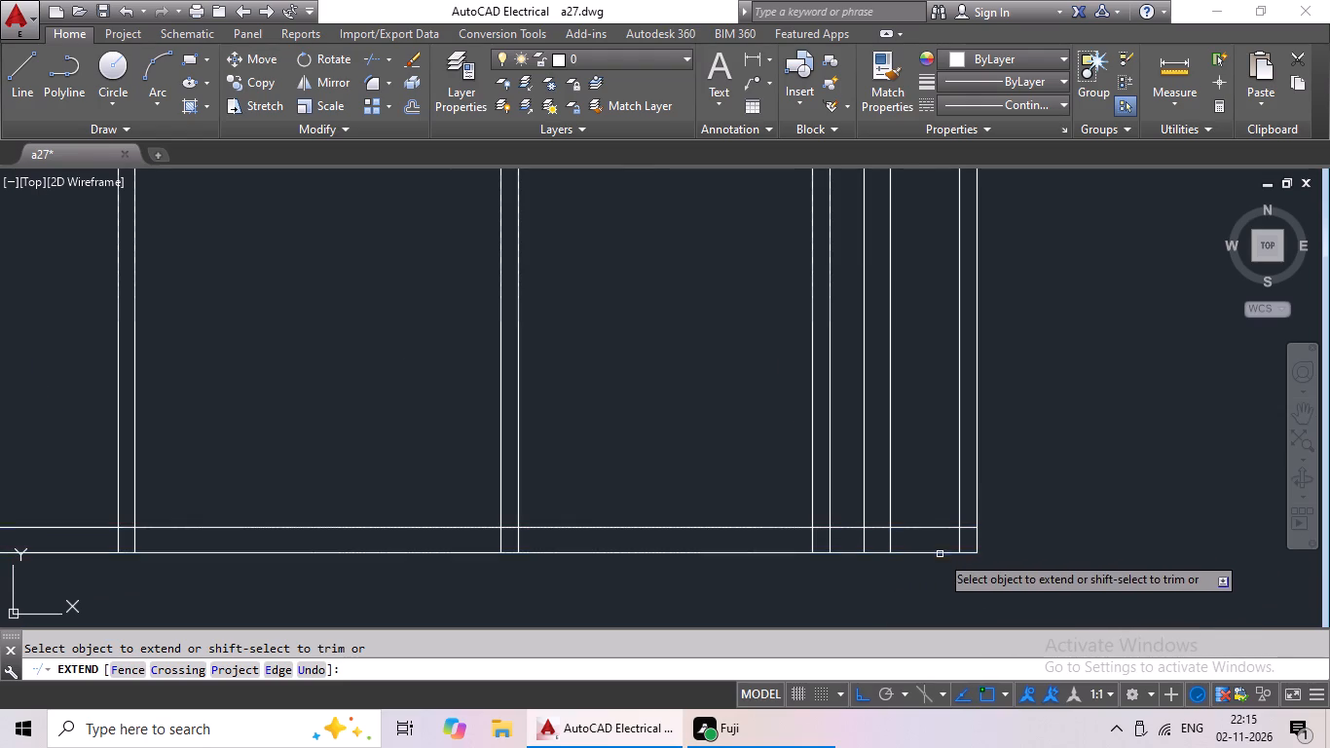
{"action": "scroll", "coordinate": [1054, 511], "scroll_direction": "down", "scroll_amount": 1}
{"action": "middle_click_drag", "start_coordinate": [1090, 495], "coordinate": [1090, 532]}
{"action": "scroll", "coordinate": [1109, 496], "scroll_direction": "down", "scroll_amount": 2}
{"action": "middle_click_drag", "start_coordinate": [1113, 499], "coordinate": [1117, 510]}
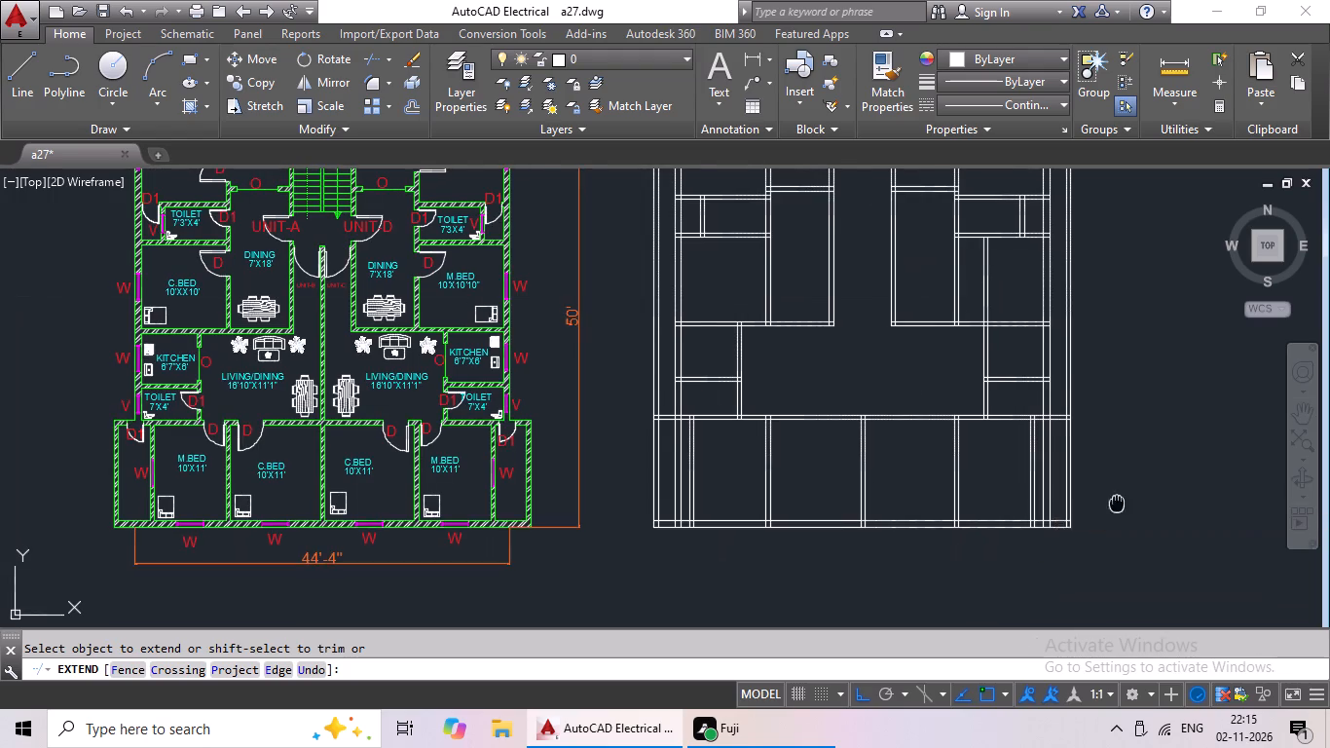
{"action": "middle_click_drag", "start_coordinate": [1117, 510], "coordinate": [1117, 519]}
{"action": "key", "text": "Escape"}
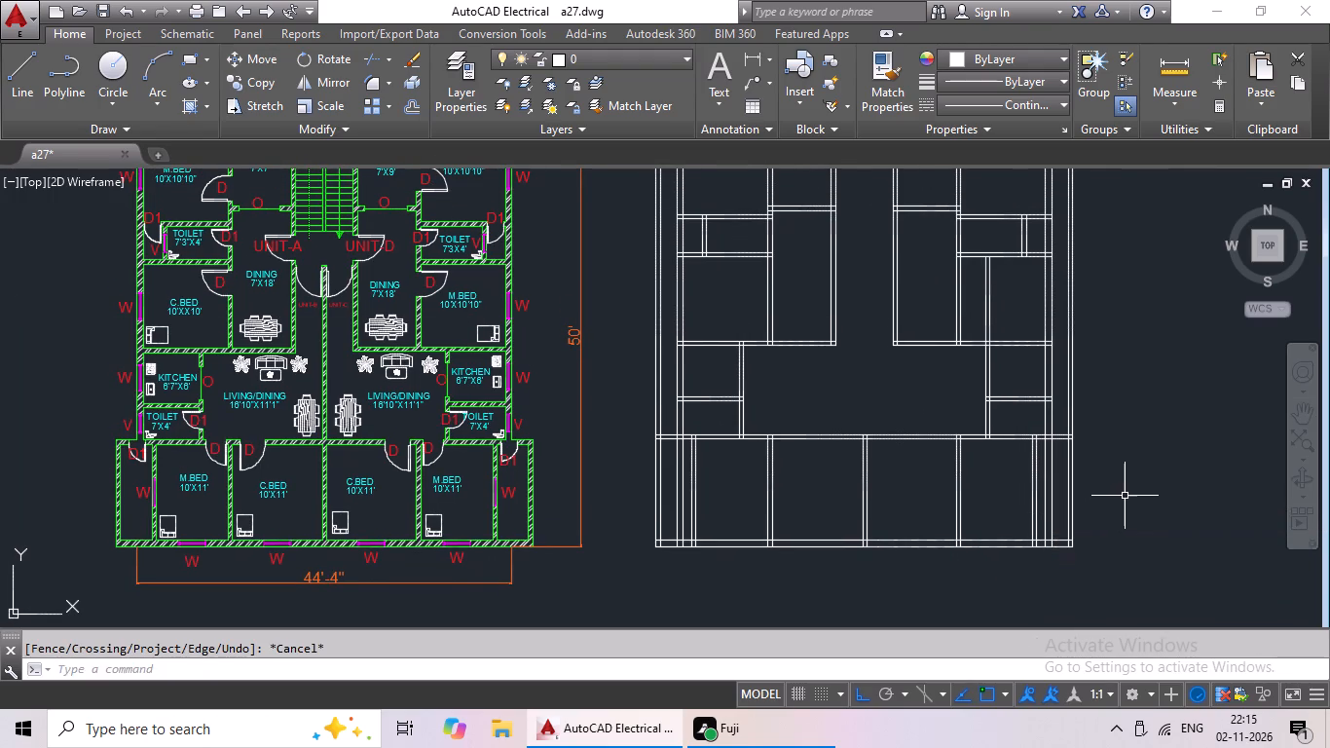
Trim segments out of the left outermost pair of vertical lines, beside the kitchen and toilet of the redrawn plan.
{"action": "key", "text": "Escape"}
{"action": "key", "text": "Escape"}
{"action": "key", "text": "t"}
{"action": "key", "text": "r"}
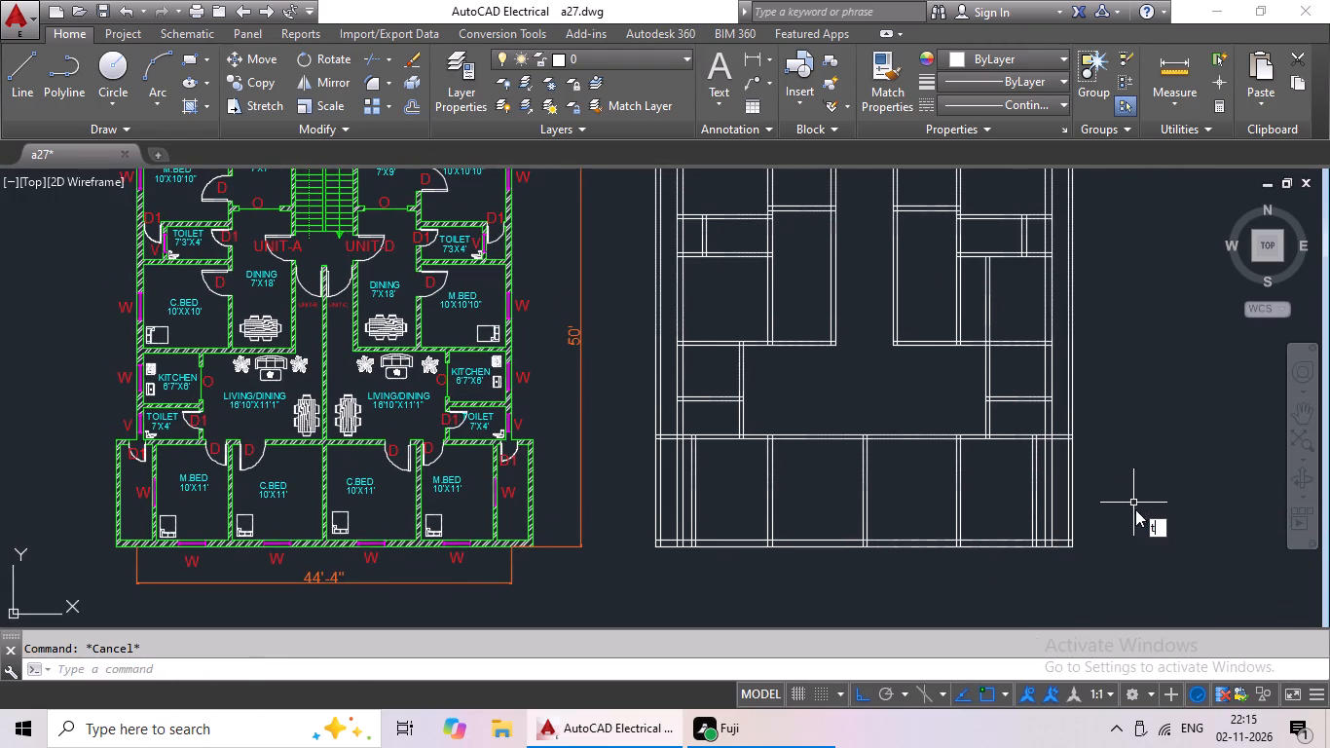
{"action": "key", "text": "space"}
{"action": "key", "text": "space"}
{"action": "scroll", "coordinate": [658, 384], "scroll_direction": "up", "scroll_amount": 2}
{"action": "left_click_drag", "start_coordinate": [678, 374], "coordinate": [665, 415]}
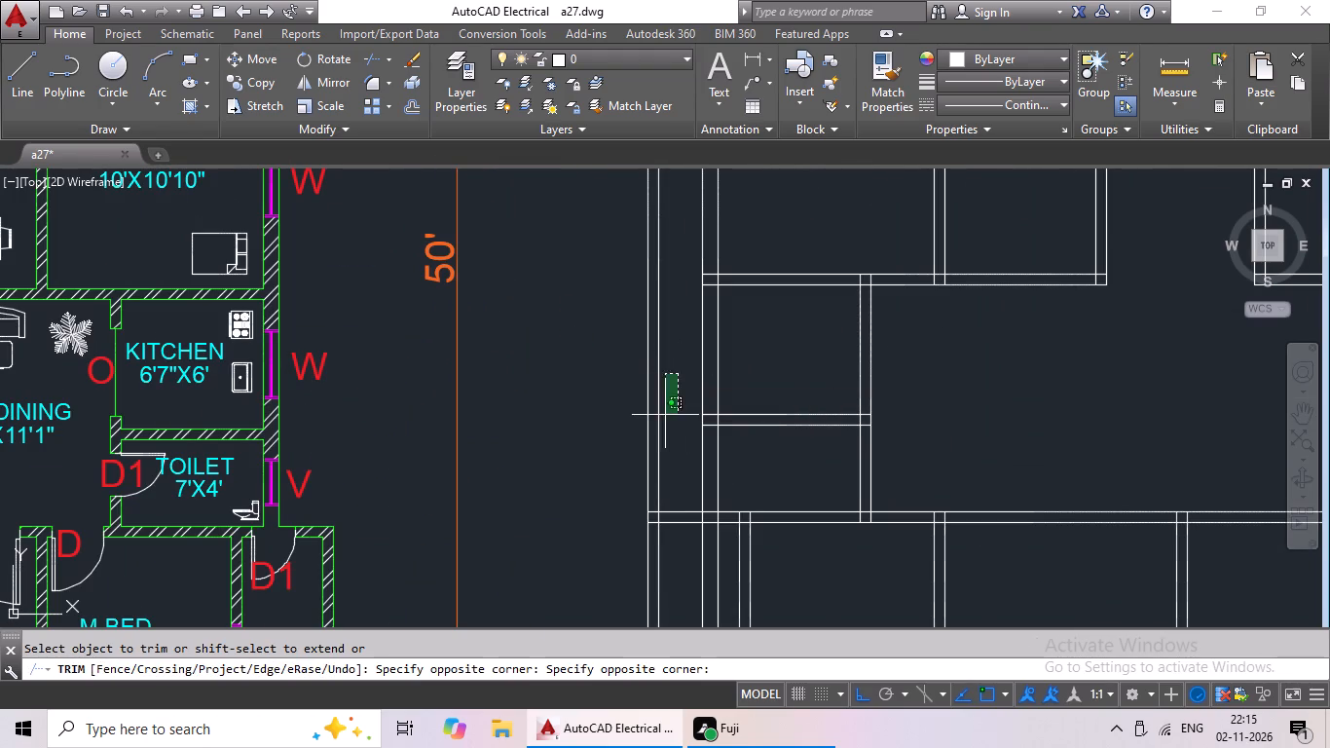
{"action": "left_click_drag", "start_coordinate": [665, 415], "coordinate": [596, 503]}
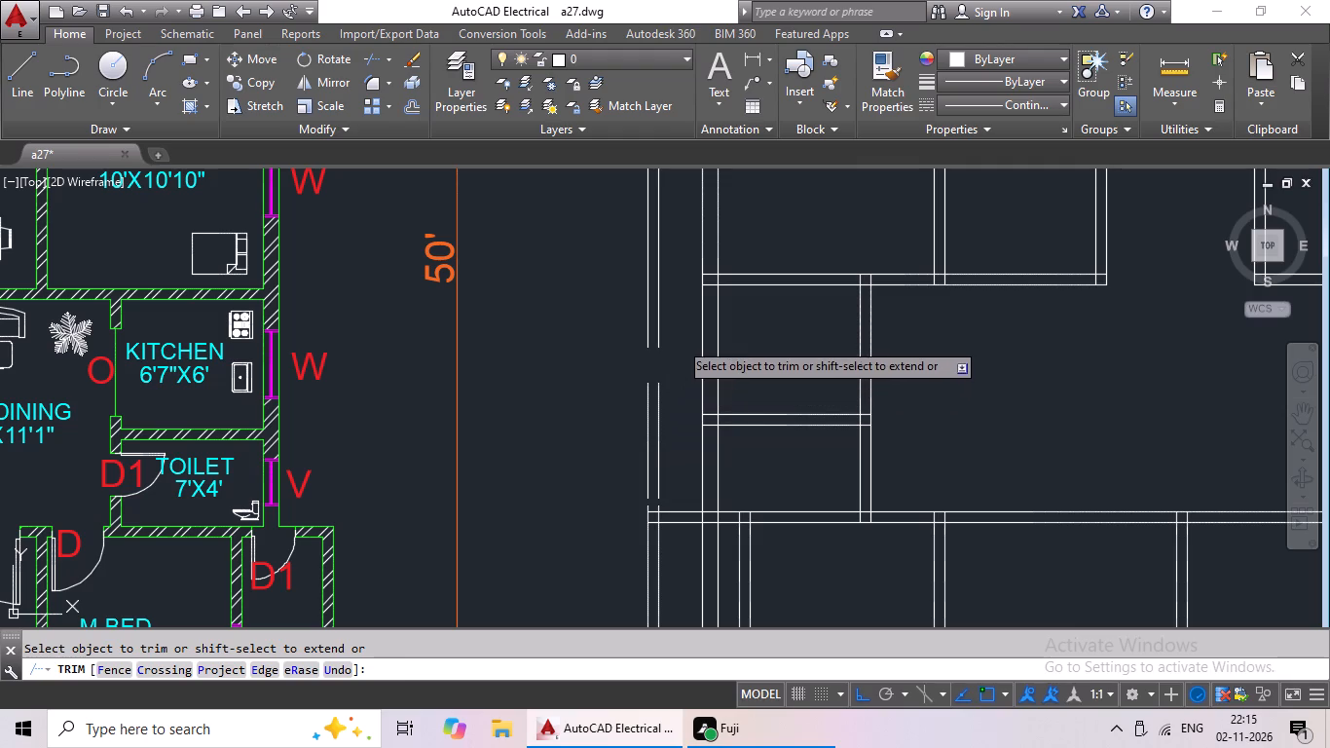
{"action": "key", "text": "Escape"}
{"action": "left_click_drag", "start_coordinate": [683, 299], "coordinate": [578, 482]}
{"action": "key", "text": "Escape"}
{"action": "scroll", "coordinate": [660, 505], "scroll_direction": "up", "scroll_amount": 3}
{"action": "key", "text": "Escape"}
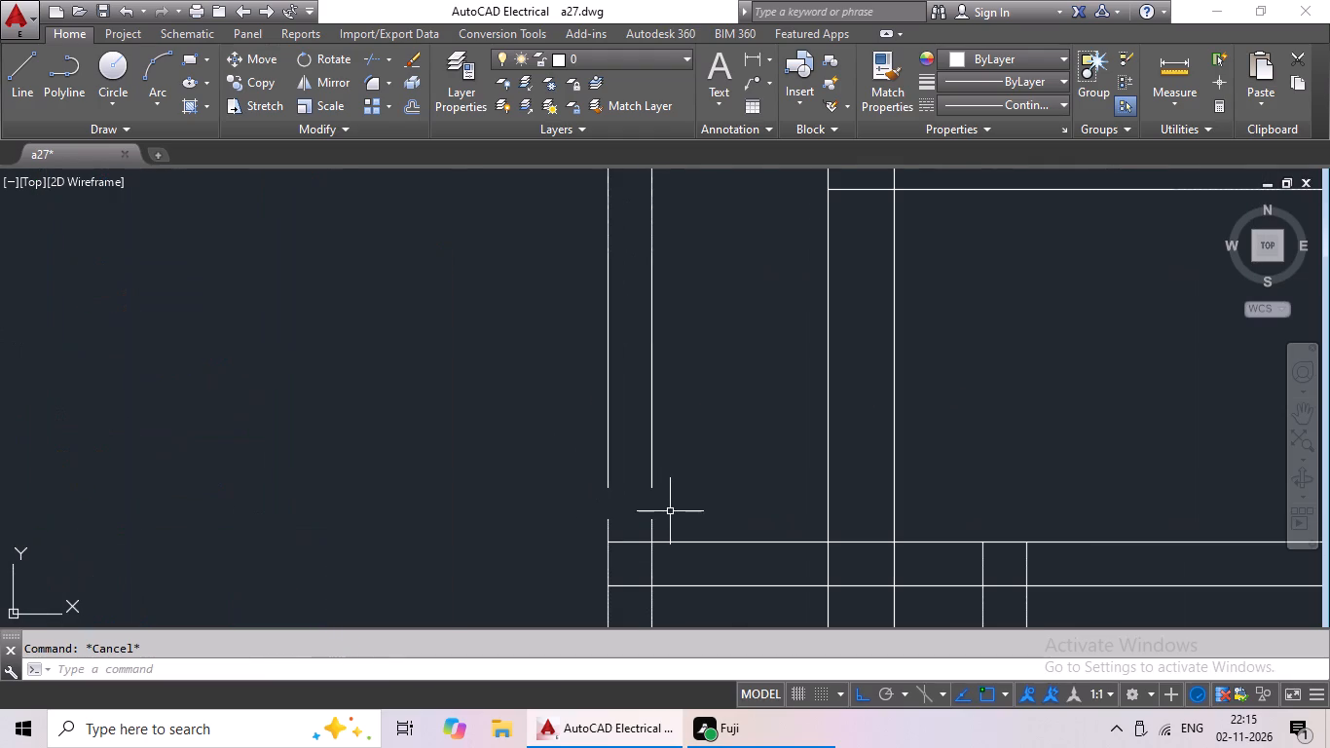
Trim the short stubs of the left outermost vertical lines just above the bottom bedrooms' upper wall.
{"action": "type", "text": "tr"}
{"action": "key", "text": "space"}
{"action": "key", "text": "space"}
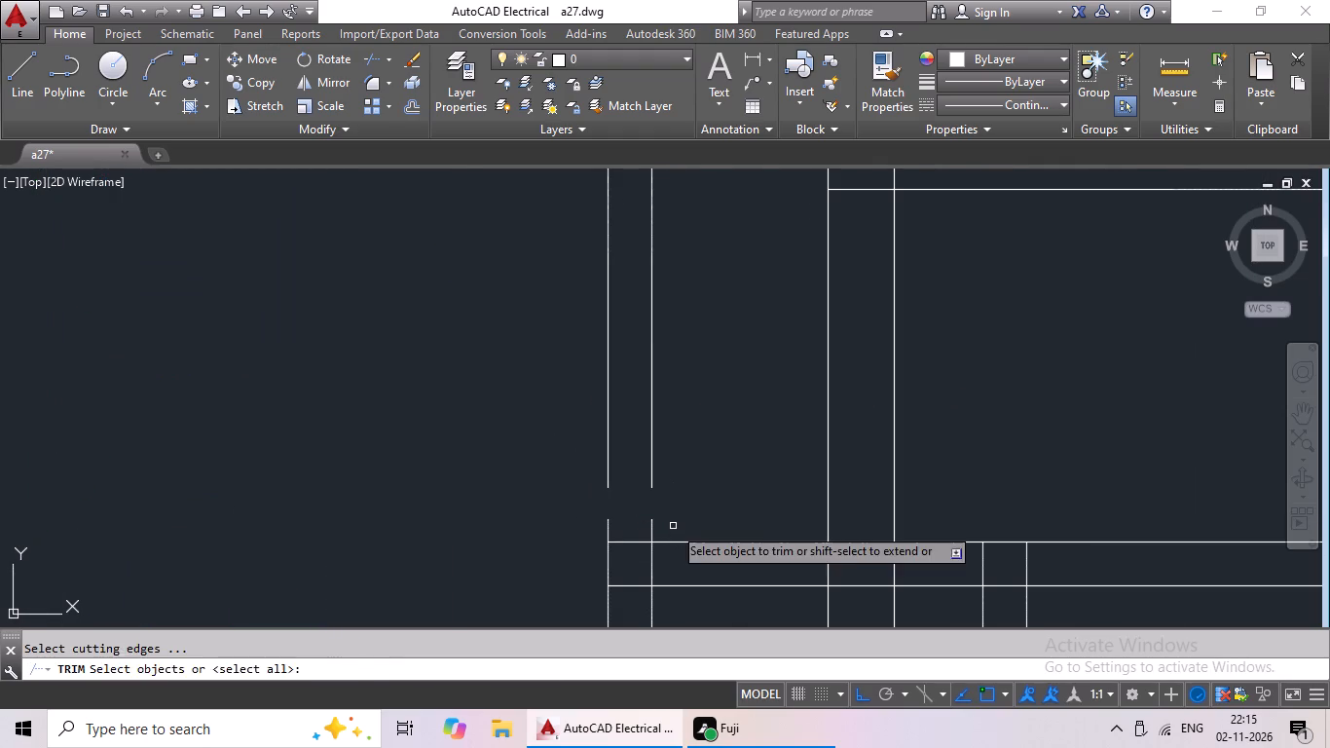
{"action": "scroll", "coordinate": [644, 541], "scroll_direction": "up", "scroll_amount": 3}
{"action": "left_click_drag", "start_coordinate": [743, 485], "coordinate": [469, 519]}
{"action": "left_click", "coordinate": [469, 519]}
{"action": "scroll", "coordinate": [673, 459], "scroll_direction": "down", "scroll_amount": 5}
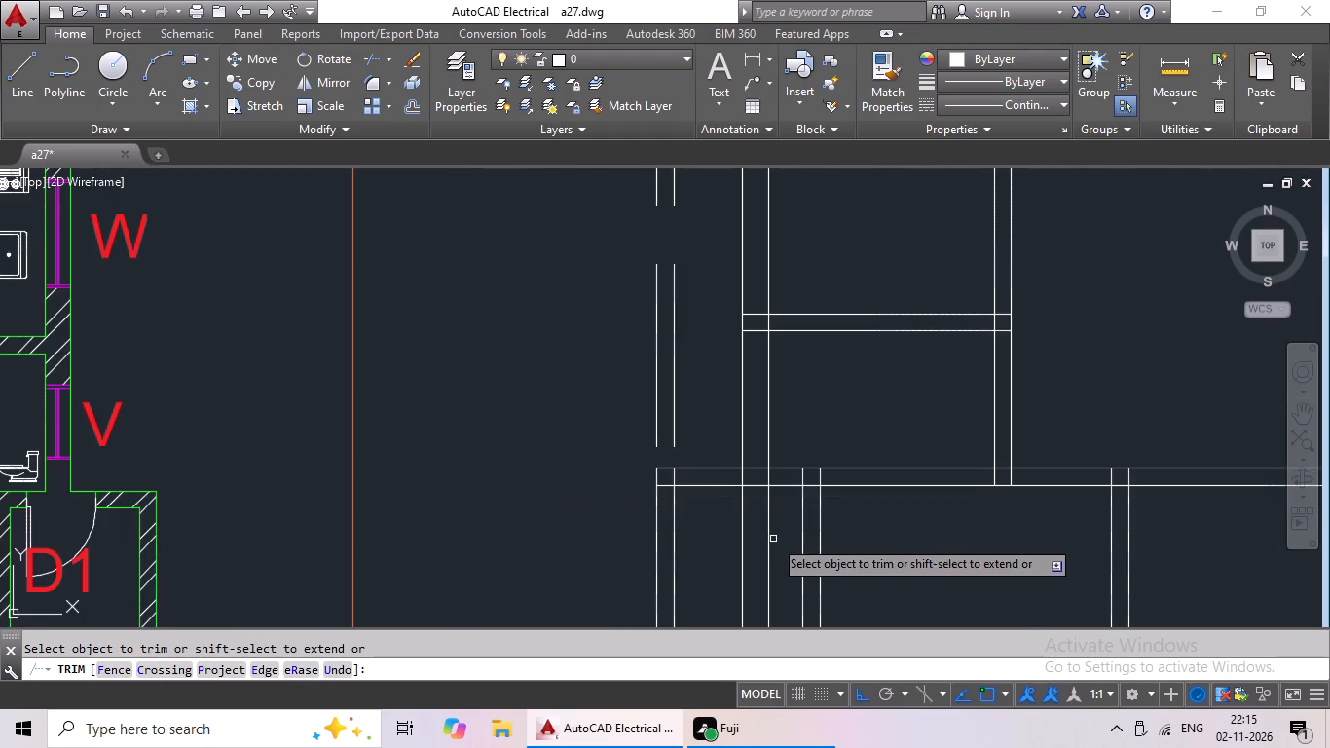
Trim the right outermost pair of vertical lines above the bottom bedrooms' upper wall.
{"action": "scroll", "coordinate": [803, 557], "scroll_direction": "down", "scroll_amount": 1}
{"action": "middle_click_drag", "start_coordinate": [871, 566], "coordinate": [435, 562]}
{"action": "scroll", "coordinate": [877, 546], "scroll_direction": "down", "scroll_amount": 1}
{"action": "middle_click_drag", "start_coordinate": [944, 554], "coordinate": [451, 464]}
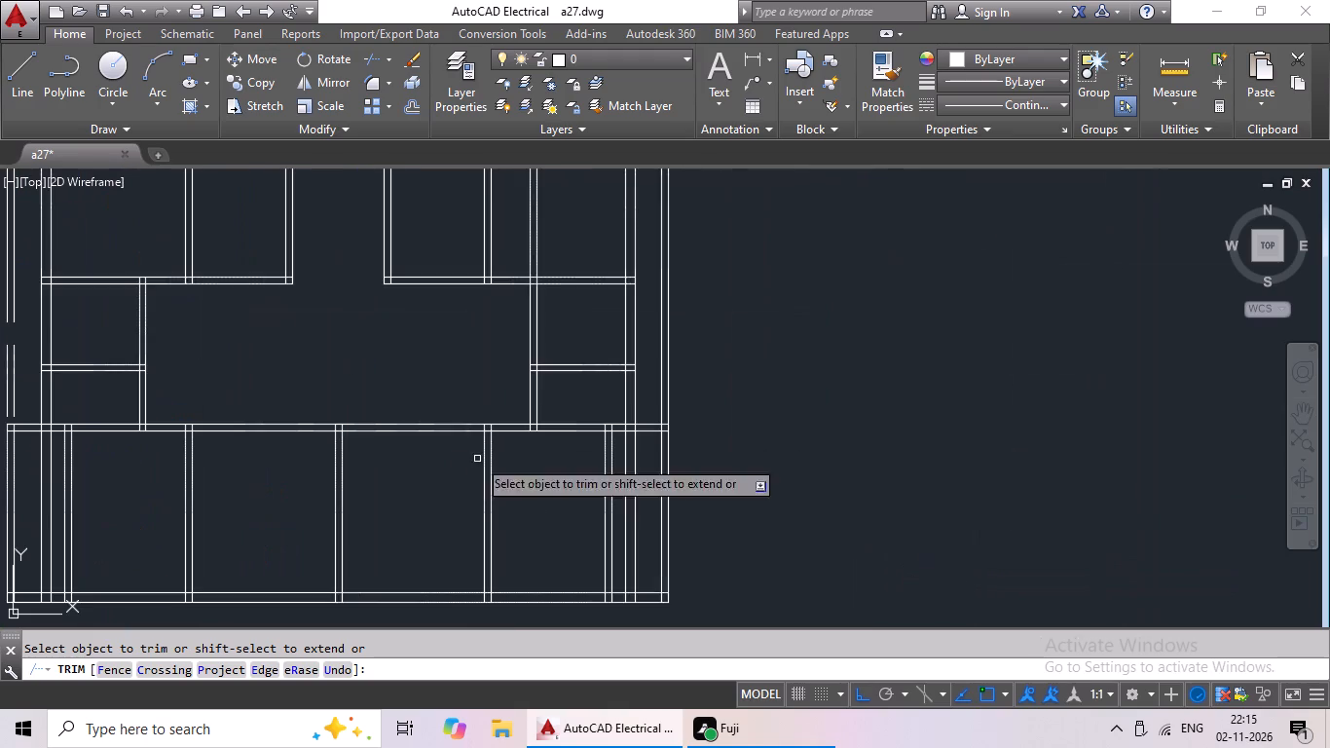
{"action": "scroll", "coordinate": [678, 415], "scroll_direction": "up", "scroll_amount": 3}
{"action": "left_click_drag", "start_coordinate": [747, 342], "coordinate": [541, 441]}
{"action": "scroll", "coordinate": [693, 387], "scroll_direction": "down", "scroll_amount": 6}
{"action": "middle_click_drag", "start_coordinate": [757, 407], "coordinate": [757, 468]}
{"action": "scroll", "coordinate": [568, 456], "scroll_direction": "up", "scroll_amount": 3}
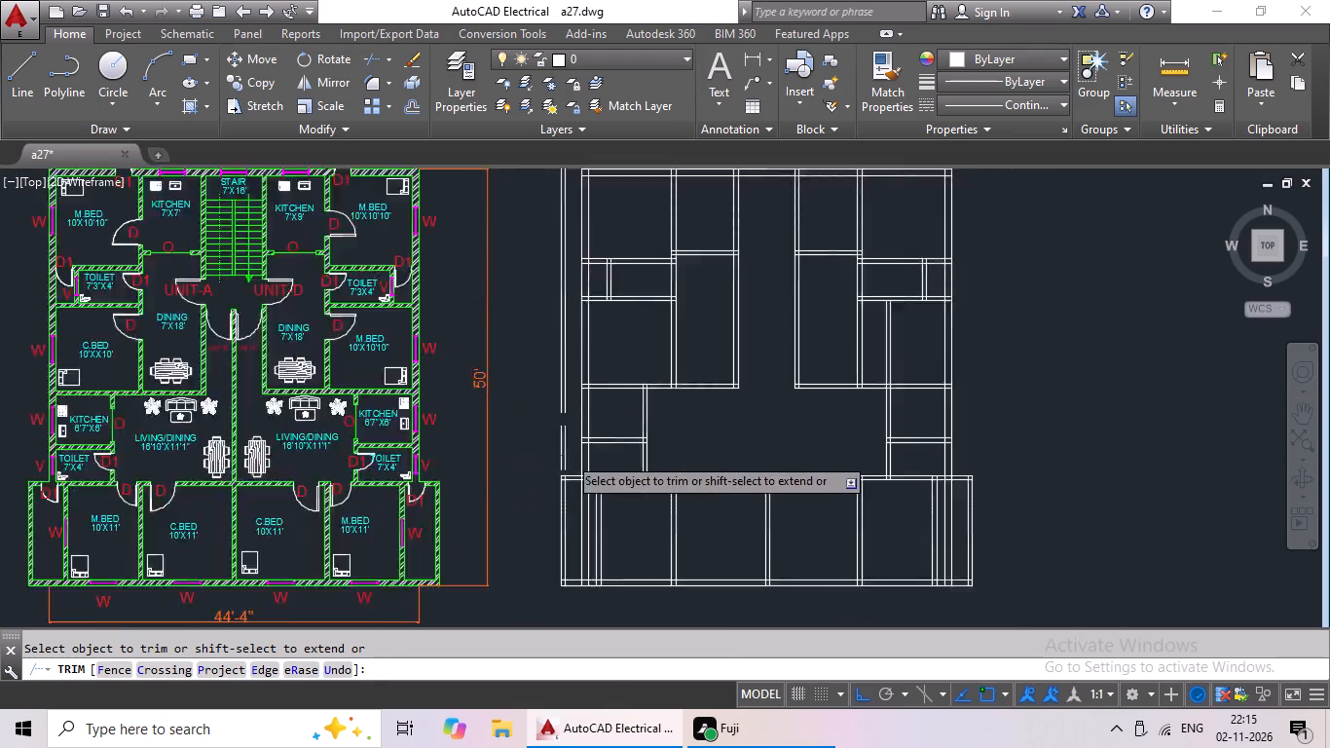
{"action": "key", "text": "Escape"}
Erase the leftover pieces of the left outermost vertical lines above the bottom bedrooms' upper wall.
{"action": "scroll", "coordinate": [567, 430], "scroll_direction": "up", "scroll_amount": 3}
{"action": "left_click_drag", "start_coordinate": [598, 270], "coordinate": [506, 495]}
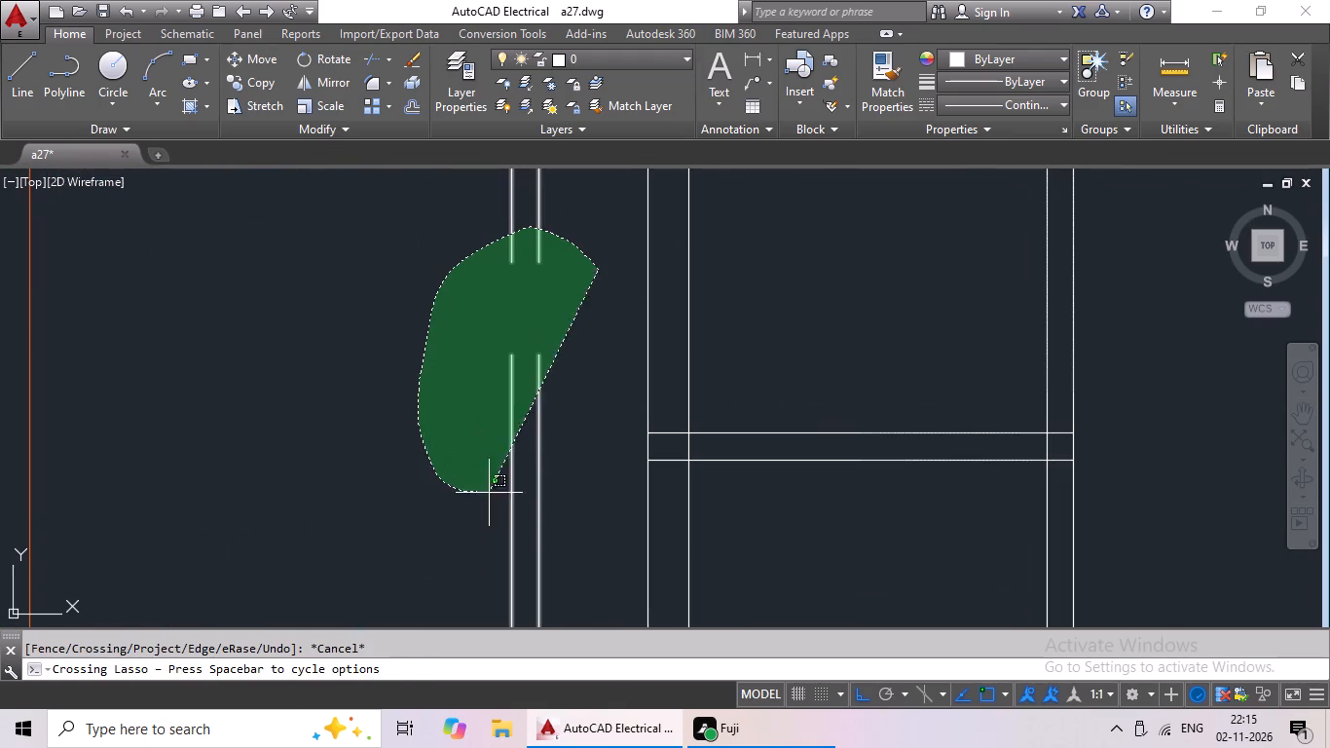
{"action": "left_click_drag", "start_coordinate": [506, 495], "coordinate": [567, 488]}
{"action": "key", "text": "Delete"}
{"action": "scroll", "coordinate": [601, 436], "scroll_direction": "down", "scroll_amount": 4}
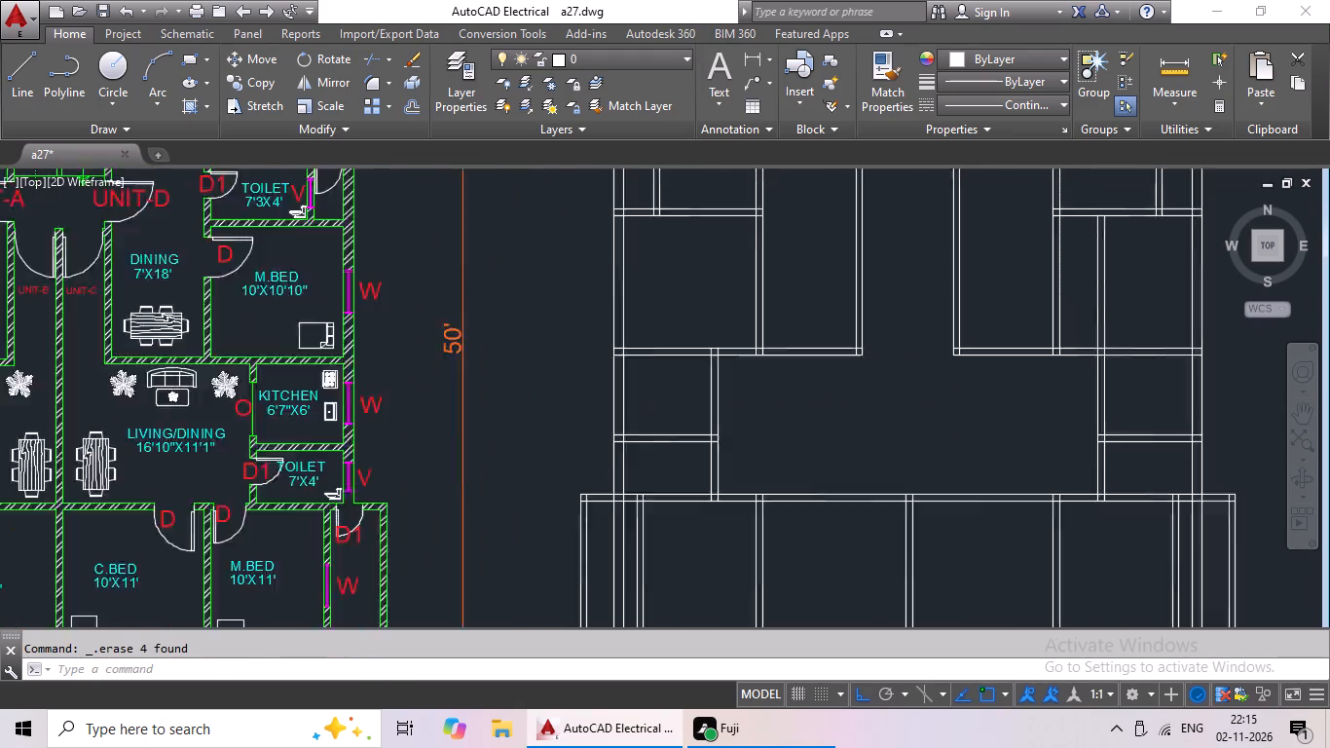
Trim the right side wall's two lines where they run down between the bottom bedrooms' upper wall and the bottom outer wall.
{"action": "middle_click_drag", "start_coordinate": [592, 457], "coordinate": [592, 345]}
{"action": "key", "text": "Escape"}
{"action": "key", "text": "Escape"}
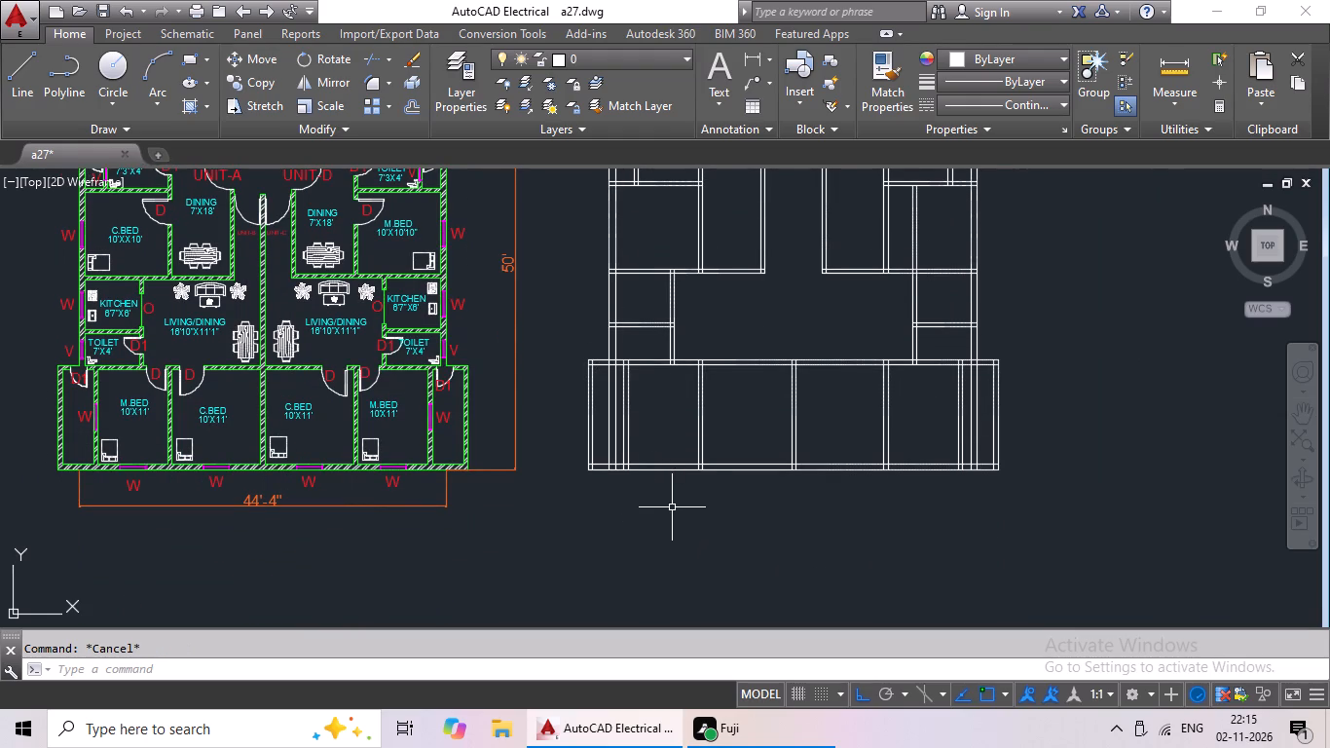
{"action": "key", "text": "t"}
{"action": "key", "text": "r"}
{"action": "key", "text": "space"}
{"action": "key", "text": "space"}
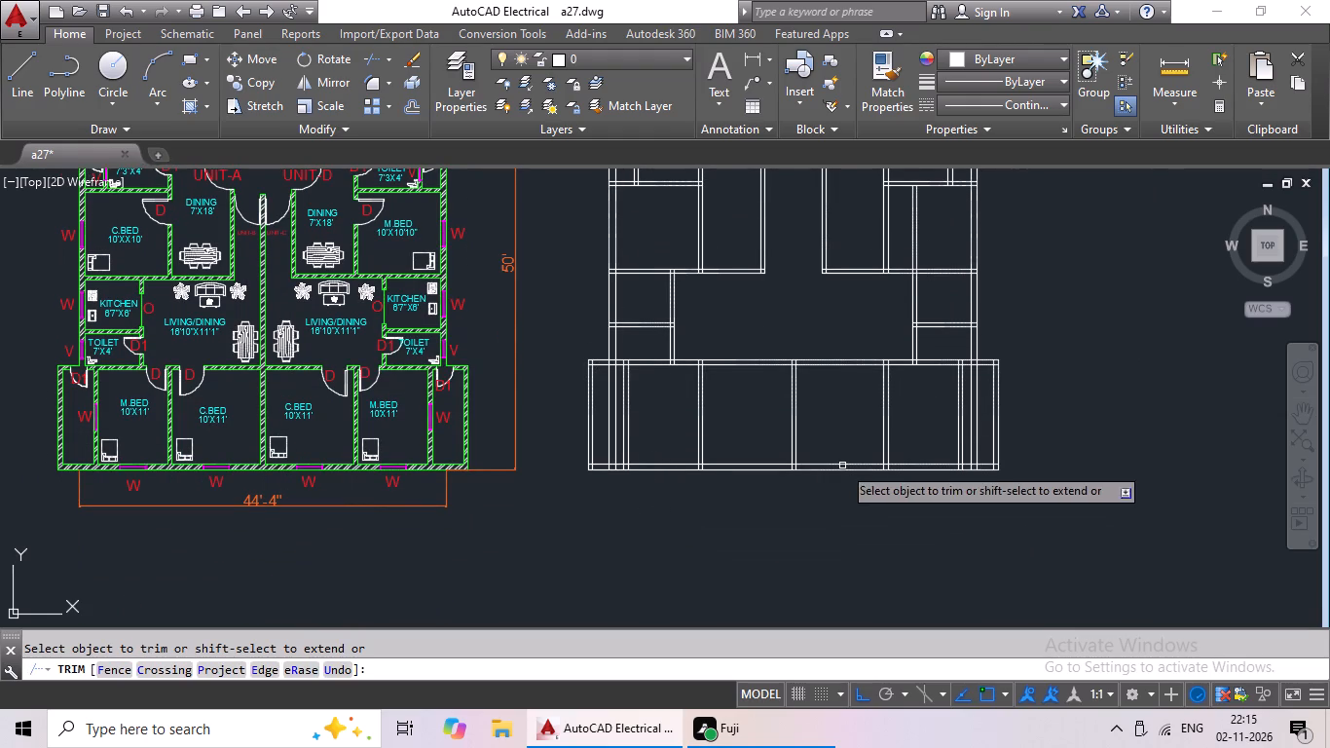
{"action": "scroll", "coordinate": [986, 373], "scroll_direction": "up", "scroll_amount": 4}
{"action": "left_click_drag", "start_coordinate": [967, 343], "coordinate": [858, 513]}
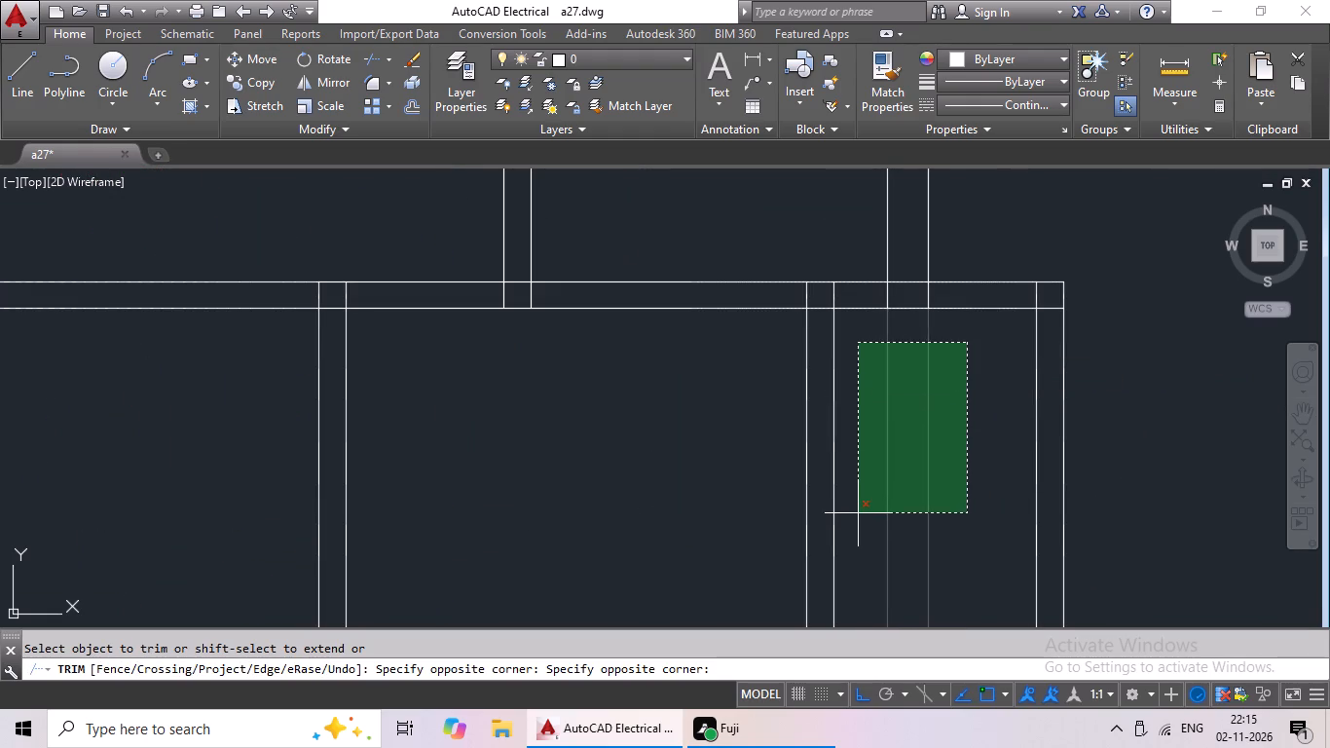
{"action": "left_click_drag", "start_coordinate": [858, 513], "coordinate": [859, 513]}
{"action": "scroll", "coordinate": [891, 487], "scroll_direction": "down", "scroll_amount": 3}
{"action": "middle_click_drag", "start_coordinate": [572, 617], "coordinate": [808, 555]}
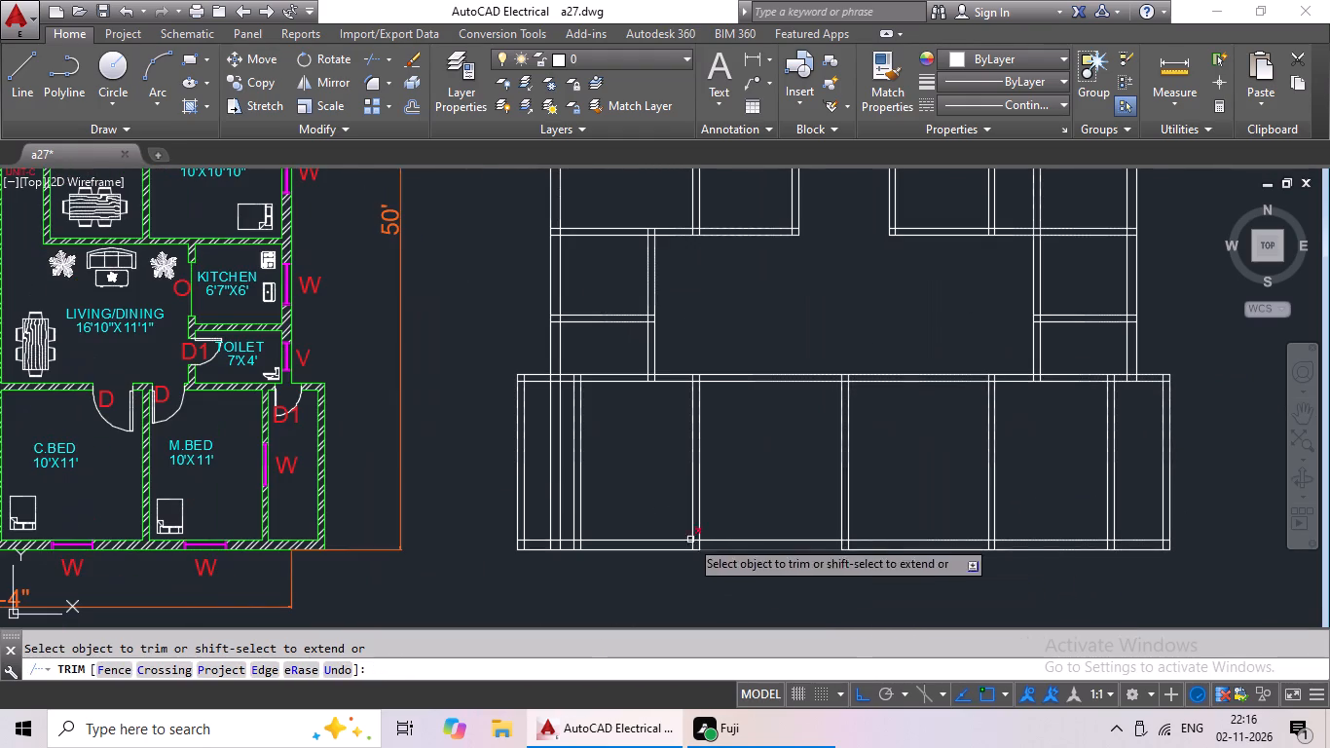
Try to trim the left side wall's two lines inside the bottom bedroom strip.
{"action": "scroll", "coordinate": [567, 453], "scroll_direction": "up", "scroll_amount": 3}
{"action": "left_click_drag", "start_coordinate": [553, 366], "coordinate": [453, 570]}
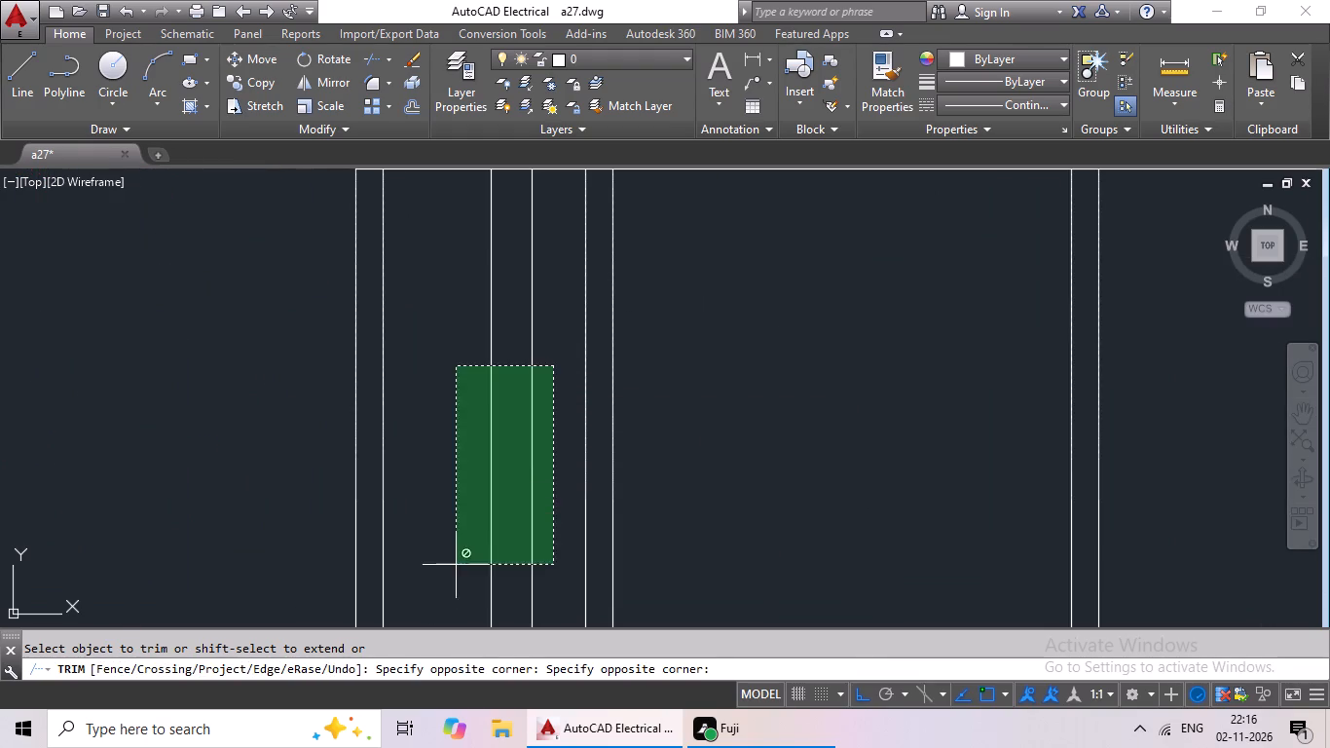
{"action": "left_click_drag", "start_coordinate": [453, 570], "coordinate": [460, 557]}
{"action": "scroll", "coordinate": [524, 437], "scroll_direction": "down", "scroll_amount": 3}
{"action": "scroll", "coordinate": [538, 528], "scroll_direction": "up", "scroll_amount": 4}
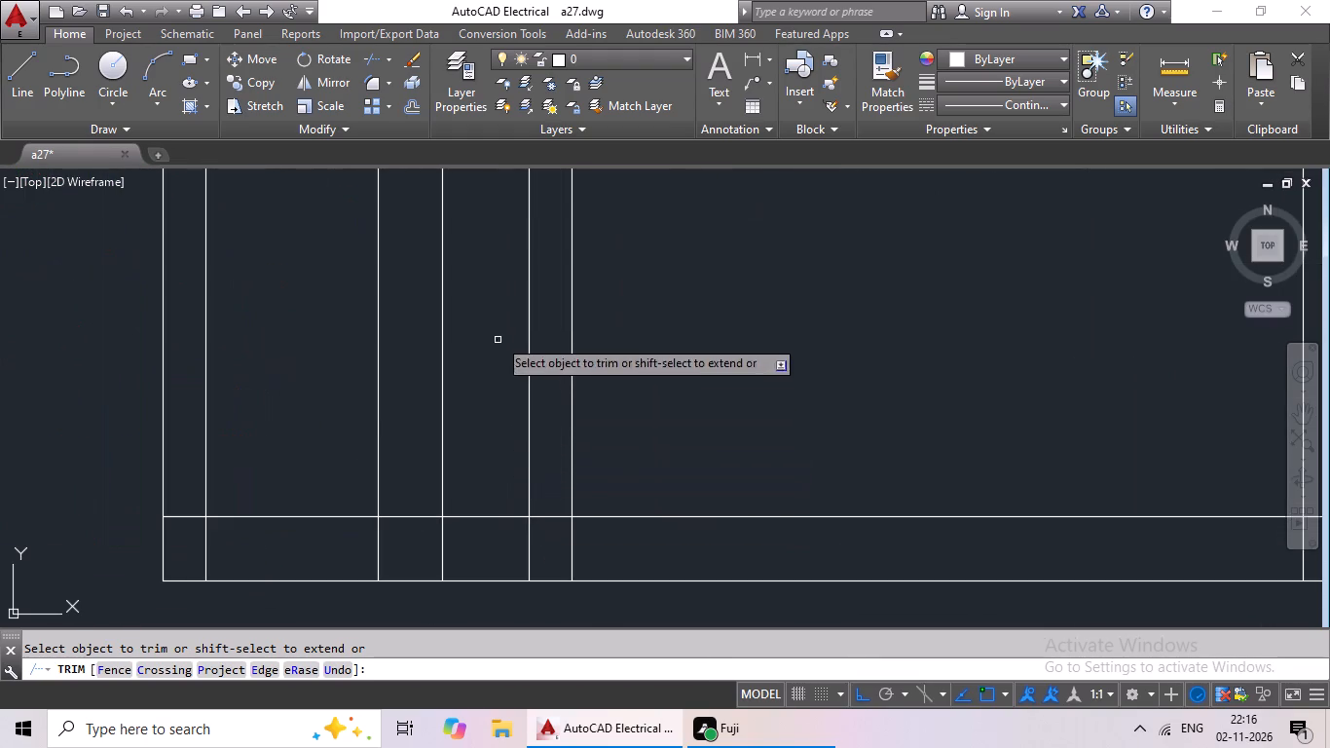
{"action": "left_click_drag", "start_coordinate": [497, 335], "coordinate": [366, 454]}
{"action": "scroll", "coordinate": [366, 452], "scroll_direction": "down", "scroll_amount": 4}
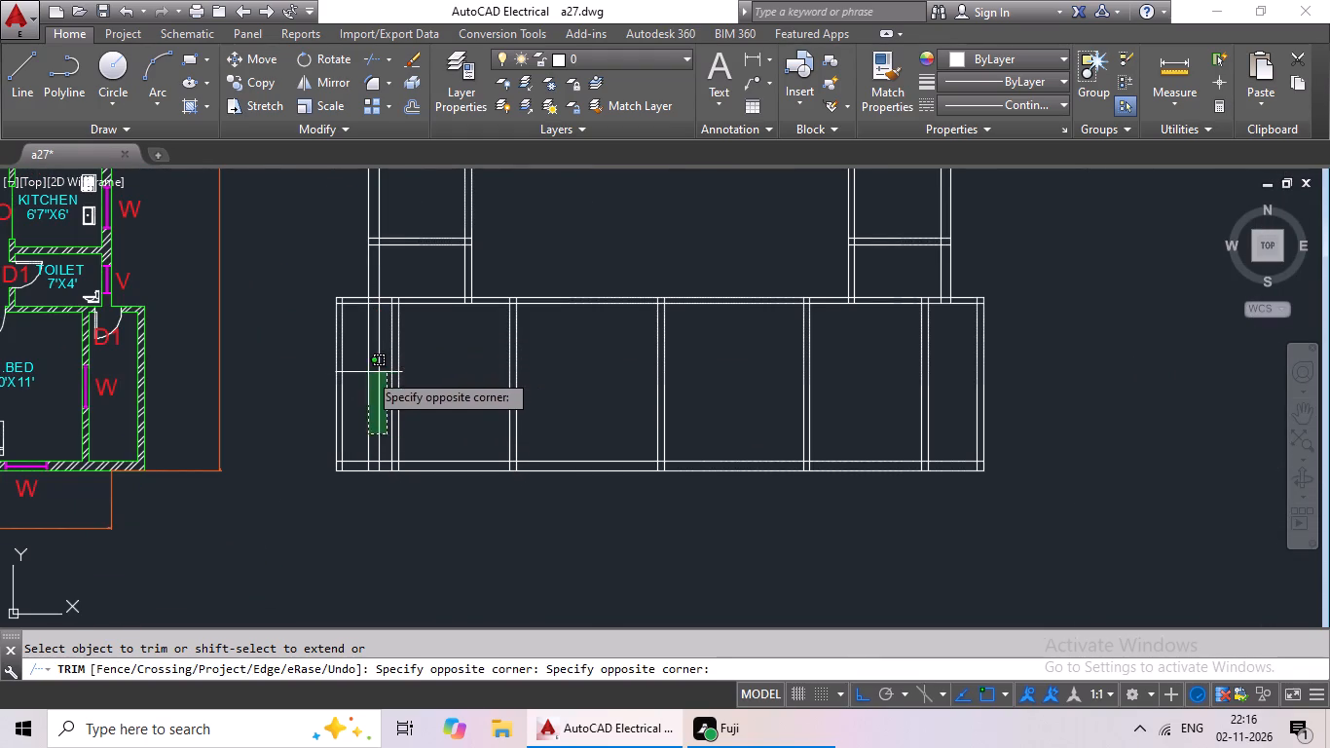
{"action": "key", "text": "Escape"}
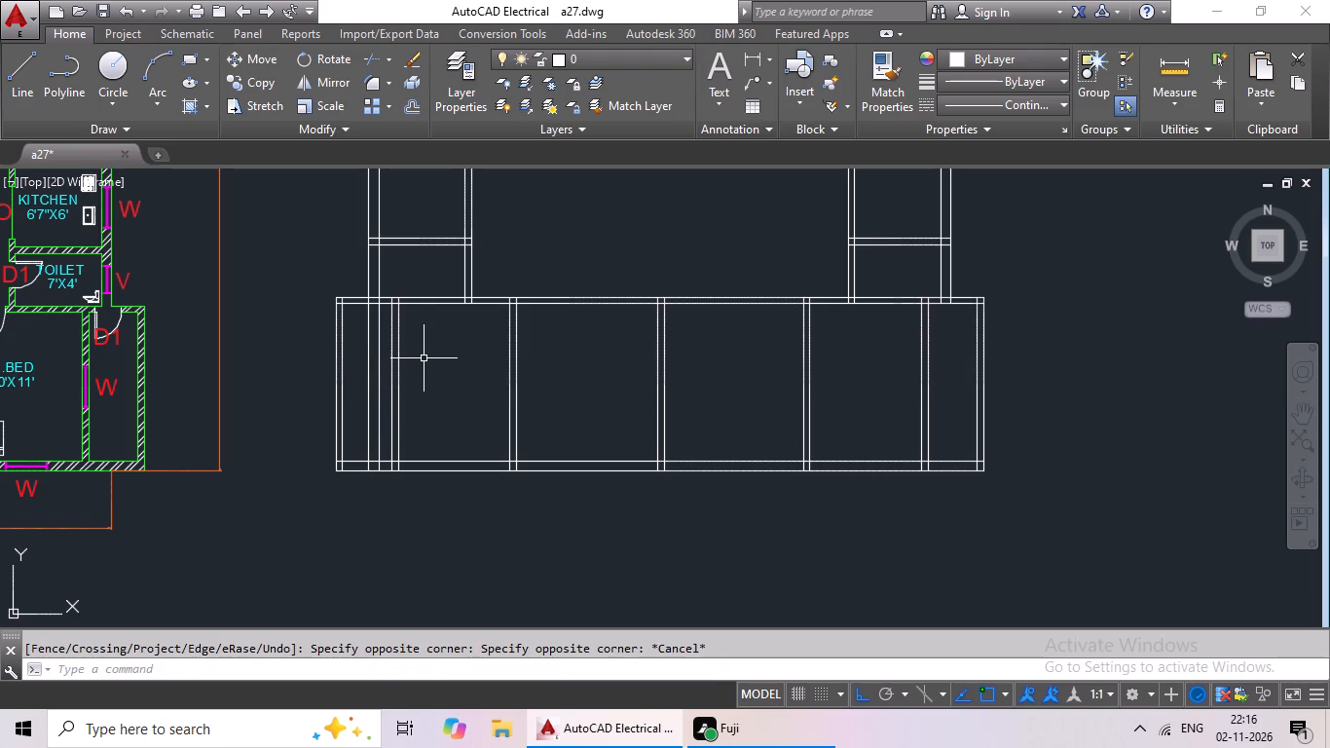
Trim the left side wall's two lines between the bottom bedrooms' upper wall and the bottom outer wall.
{"action": "type", "text": "tr"}
{"action": "key", "text": "space"}
{"action": "key", "text": "space"}
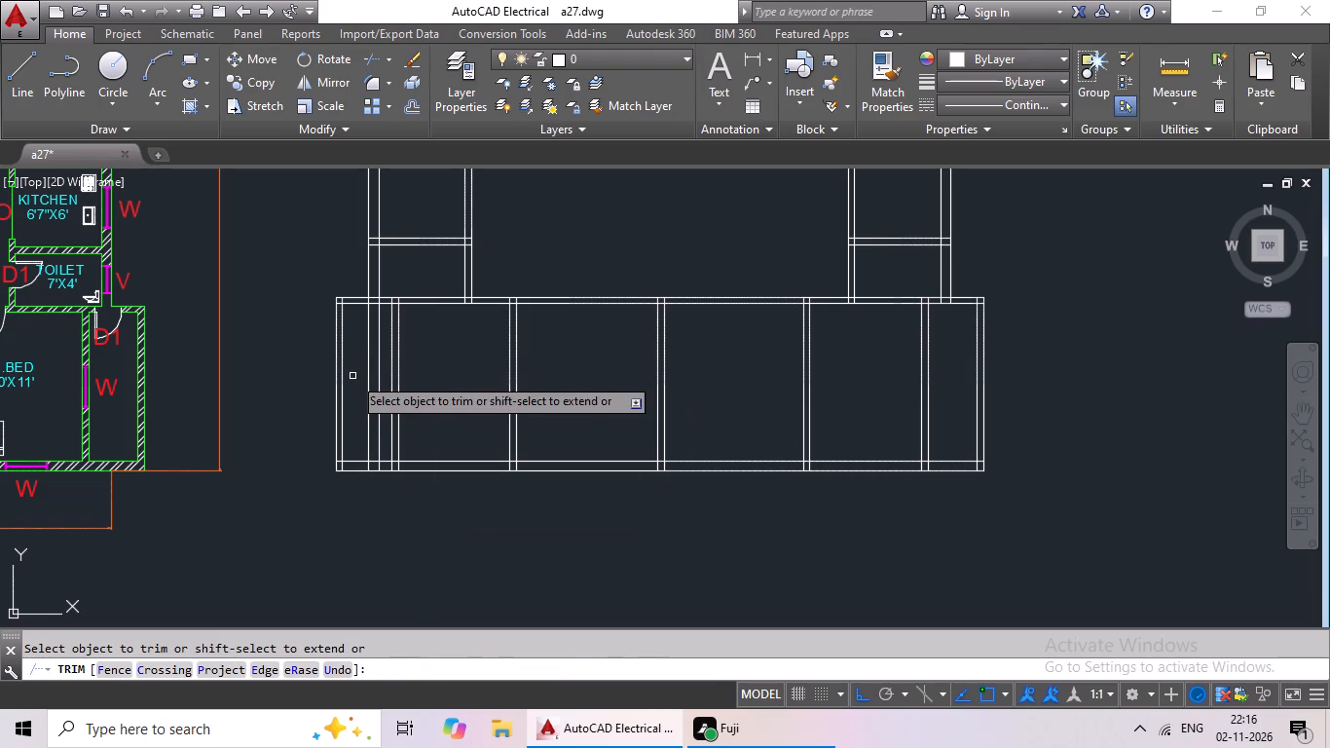
{"action": "scroll", "coordinate": [393, 347], "scroll_direction": "up", "scroll_amount": 3}
{"action": "scroll", "coordinate": [344, 269], "scroll_direction": "down", "scroll_amount": 2}
{"action": "scroll", "coordinate": [342, 259], "scroll_direction": "up", "scroll_amount": 1}
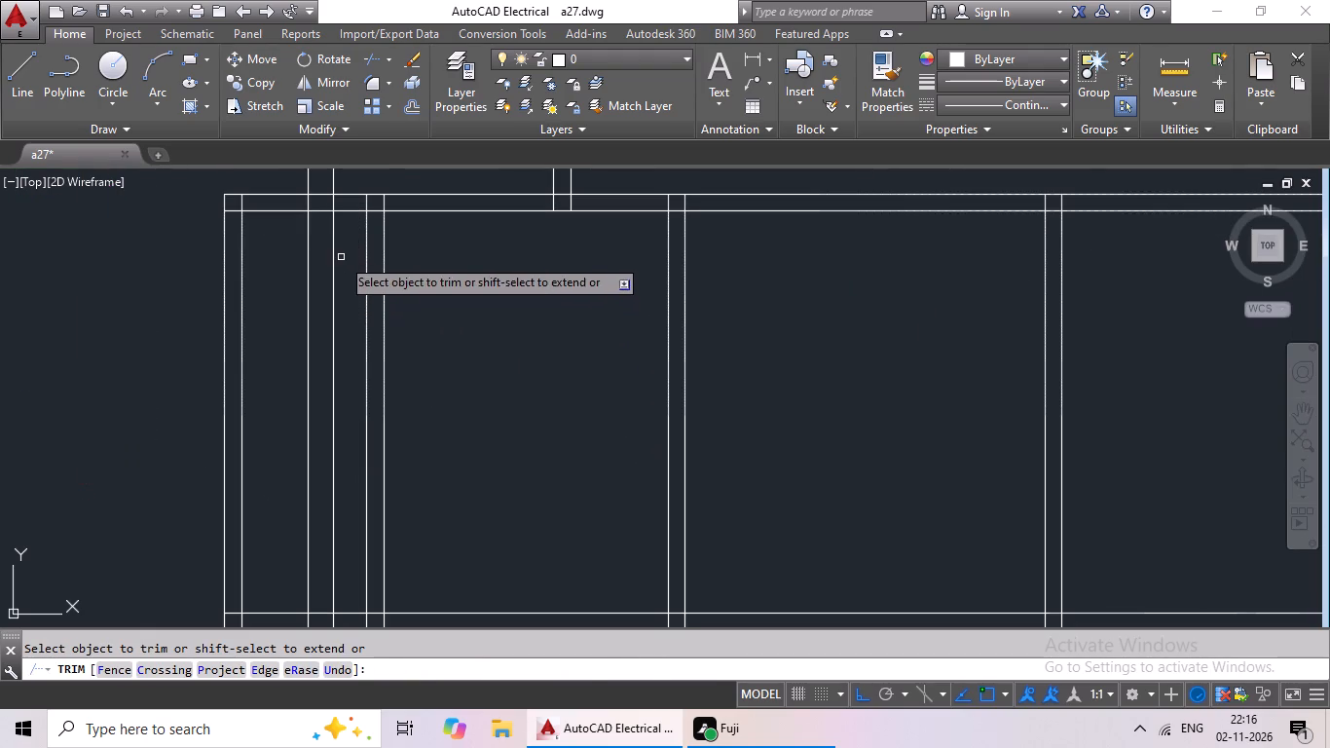
{"action": "left_click_drag", "start_coordinate": [341, 249], "coordinate": [265, 447]}
{"action": "scroll", "coordinate": [303, 408], "scroll_direction": "down", "scroll_amount": 2}
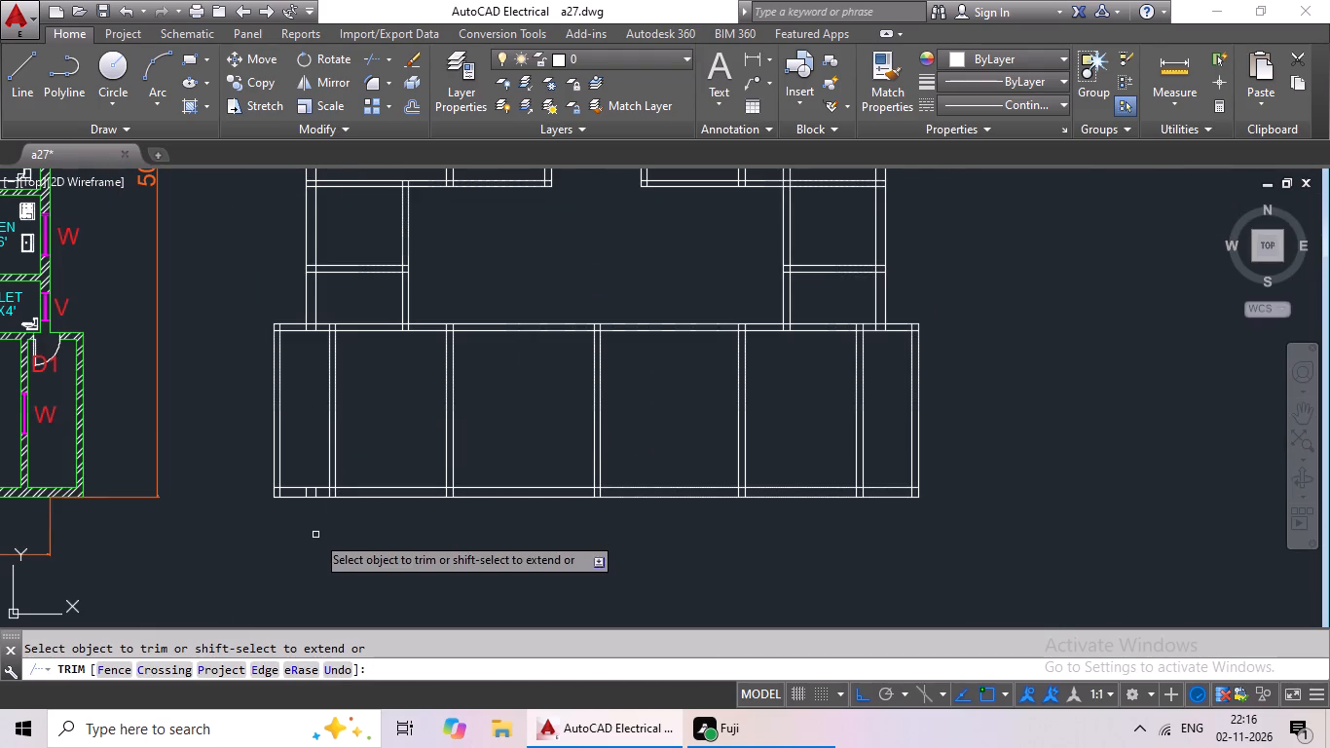
{"action": "key", "text": "Escape"}
{"action": "key", "text": "Escape"}
Erase the two leftover line stubs of the left side wall within the bottom outer wall's thickness.
{"action": "scroll", "coordinate": [299, 502], "scroll_direction": "up", "scroll_amount": 4}
{"action": "scroll", "coordinate": [385, 462], "scroll_direction": "up", "scroll_amount": 2}
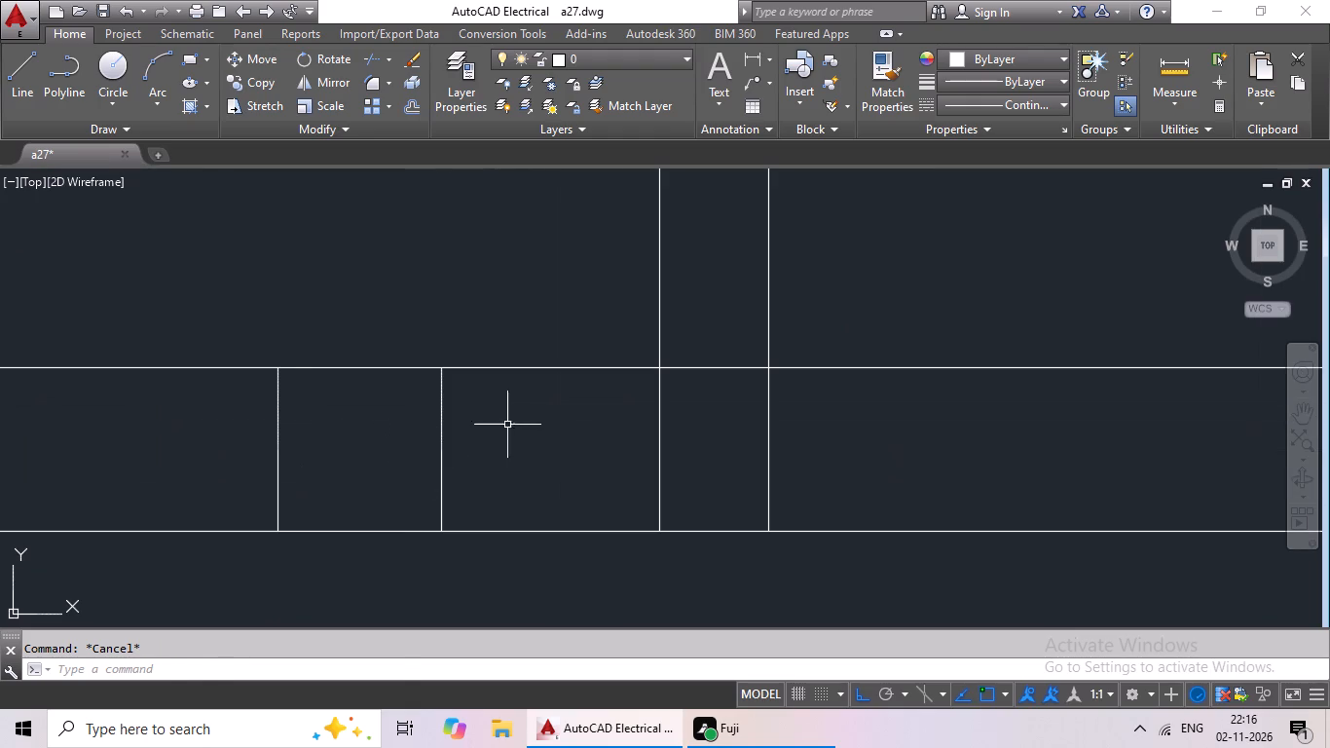
{"action": "left_click_drag", "start_coordinate": [509, 423], "coordinate": [294, 474]}
{"action": "left_click_drag", "start_coordinate": [266, 480], "coordinate": [254, 489]}
{"action": "key", "text": "Delete"}
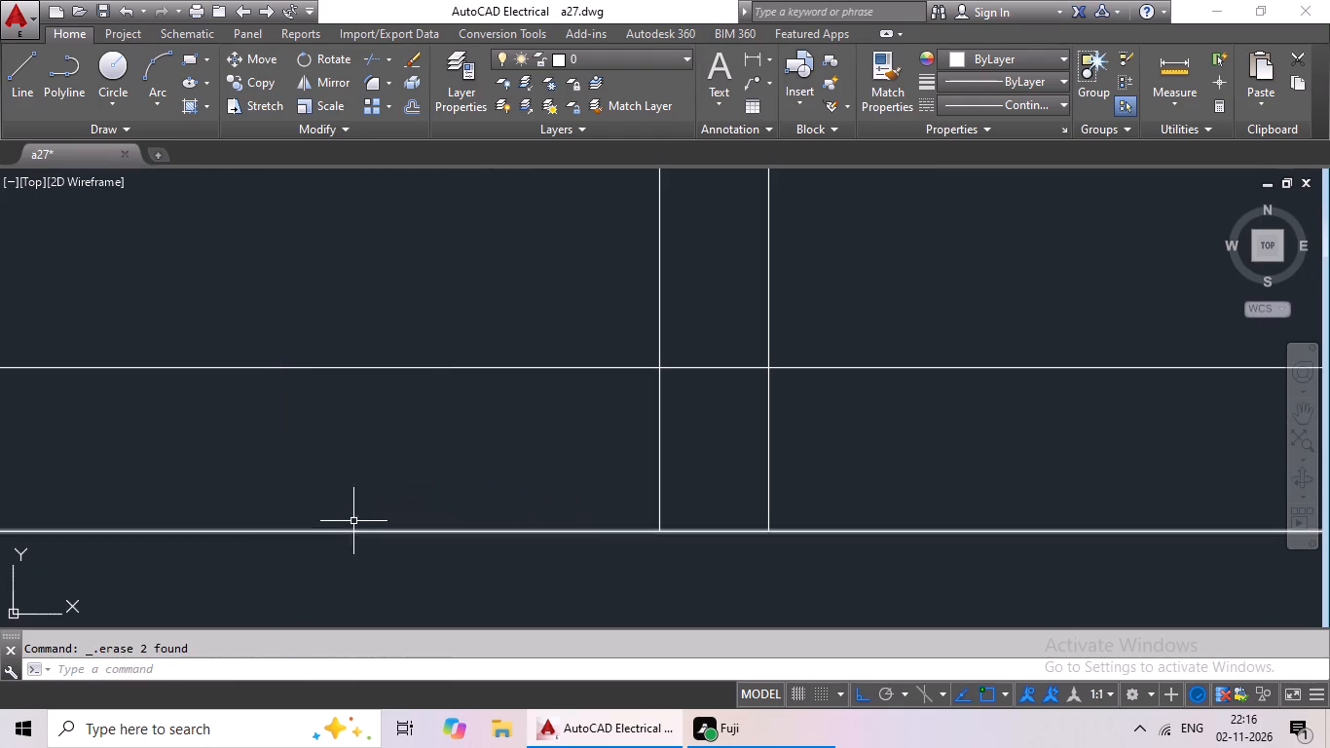
Compare the redrawn wall layout with the original first floor plan, from the bottom bedrooms up to the stair area.
{"action": "scroll", "coordinate": [376, 520], "scroll_direction": "down", "scroll_amount": 4}
{"action": "scroll", "coordinate": [665, 449], "scroll_direction": "down", "scroll_amount": 2}
{"action": "middle_click_drag", "start_coordinate": [788, 428], "coordinate": [711, 525]}
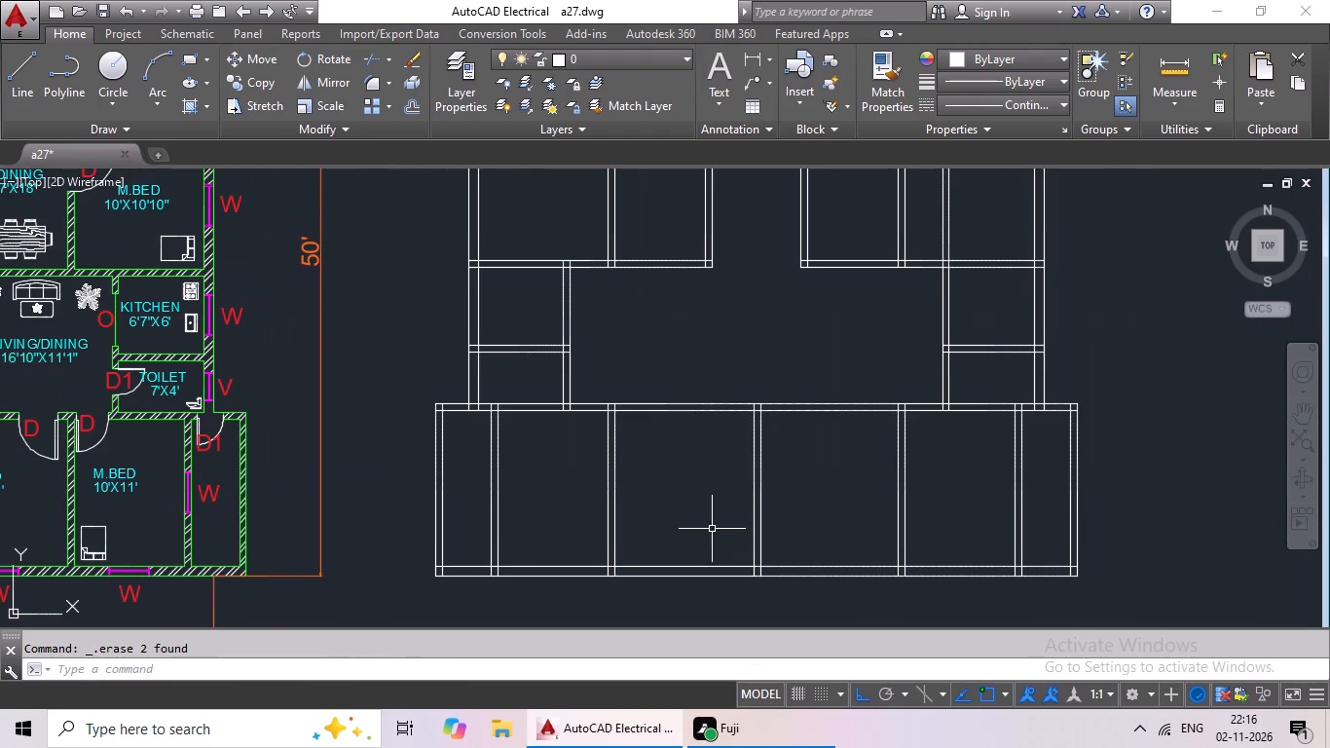
{"action": "middle_click_drag", "start_coordinate": [729, 515], "coordinate": [652, 570]}
{"action": "middle_click_drag", "start_coordinate": [679, 541], "coordinate": [716, 492]}
{"action": "middle_click_drag", "start_coordinate": [766, 522], "coordinate": [856, 479]}
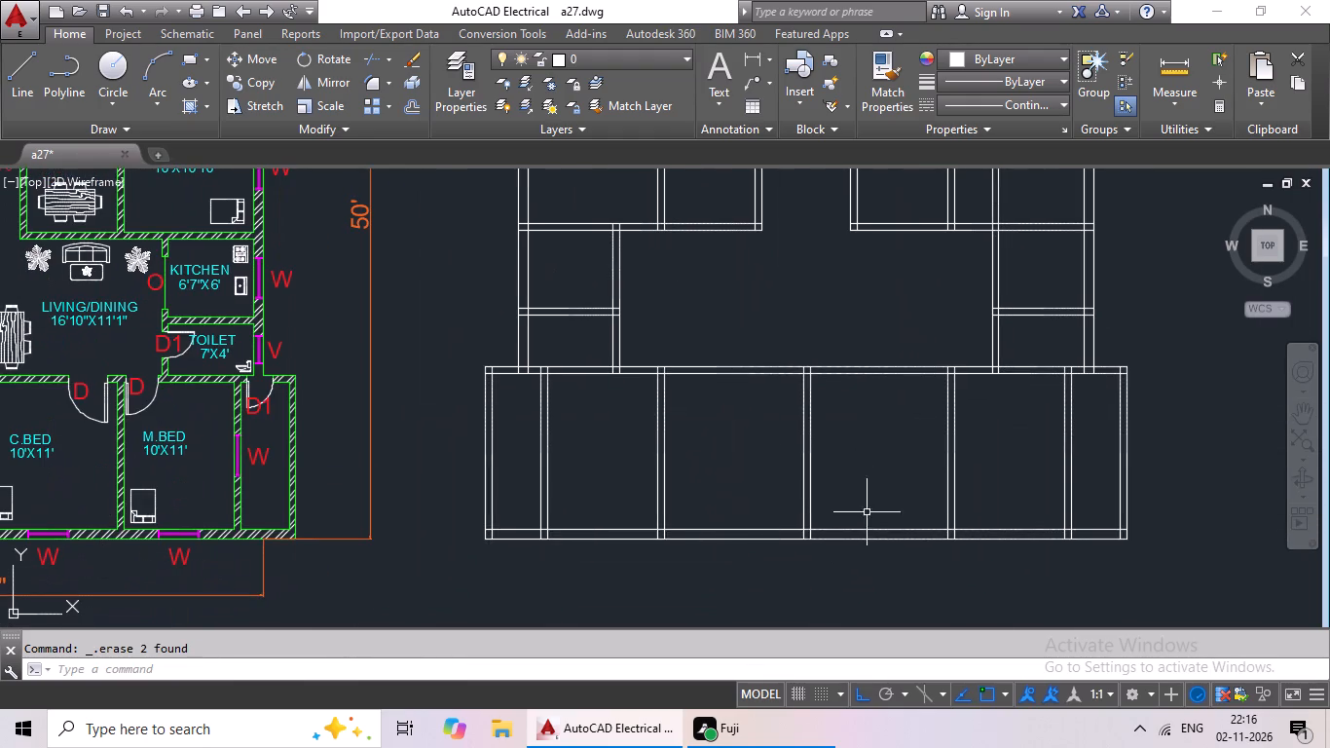
{"action": "middle_click_drag", "start_coordinate": [872, 499], "coordinate": [844, 581]}
{"action": "middle_click_drag", "start_coordinate": [863, 524], "coordinate": [846, 571]}
{"action": "scroll", "coordinate": [840, 563], "scroll_direction": "down", "scroll_amount": 1}
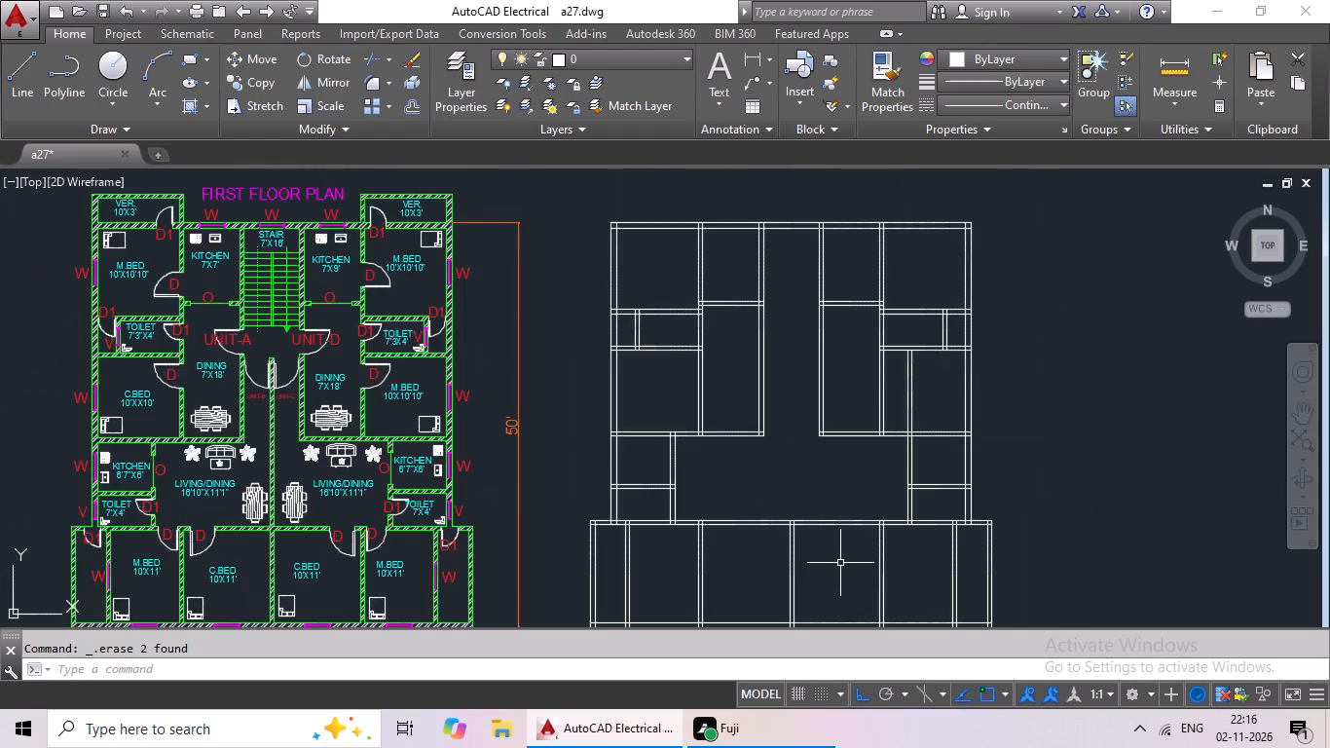
{"action": "middle_click_drag", "start_coordinate": [840, 563], "coordinate": [904, 530]}
{"action": "middle_click_drag", "start_coordinate": [872, 460], "coordinate": [847, 503]}
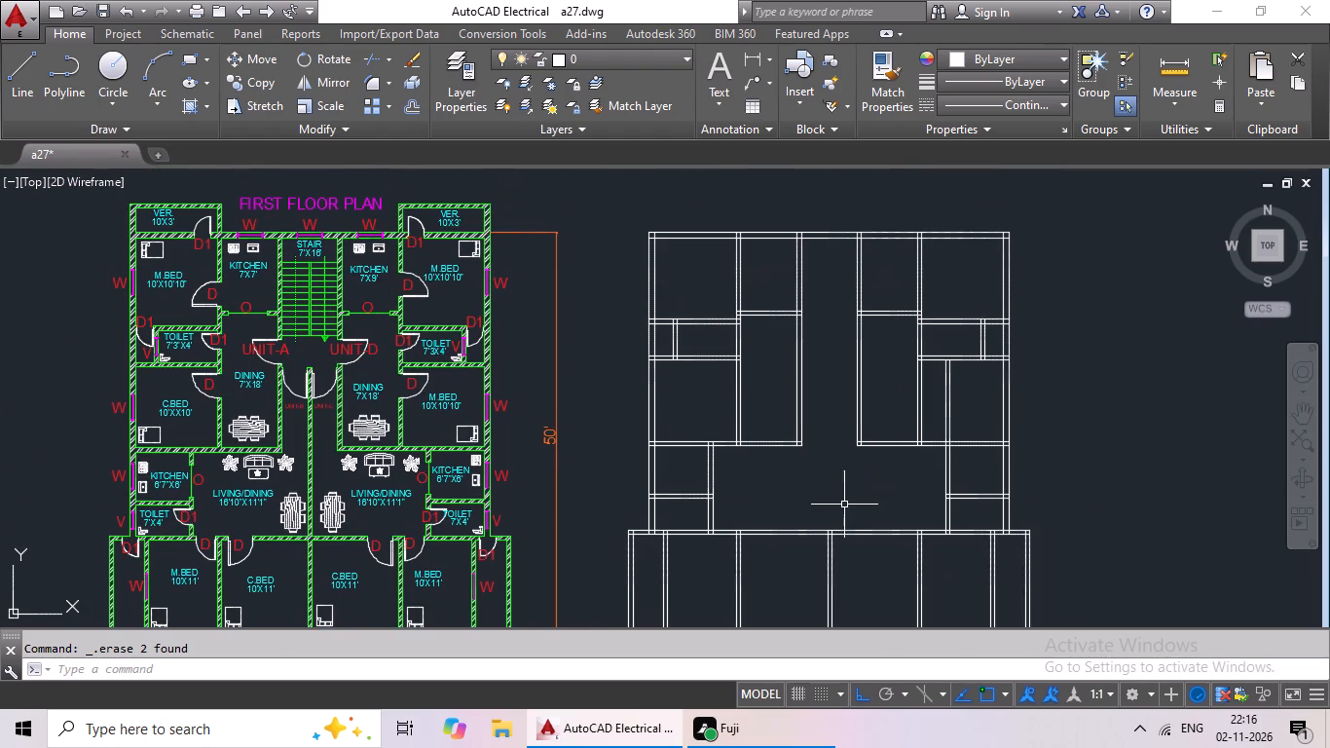
{"action": "middle_click_drag", "start_coordinate": [843, 504], "coordinate": [843, 465]}
{"action": "middle_click_drag", "start_coordinate": [824, 320], "coordinate": [800, 456]}
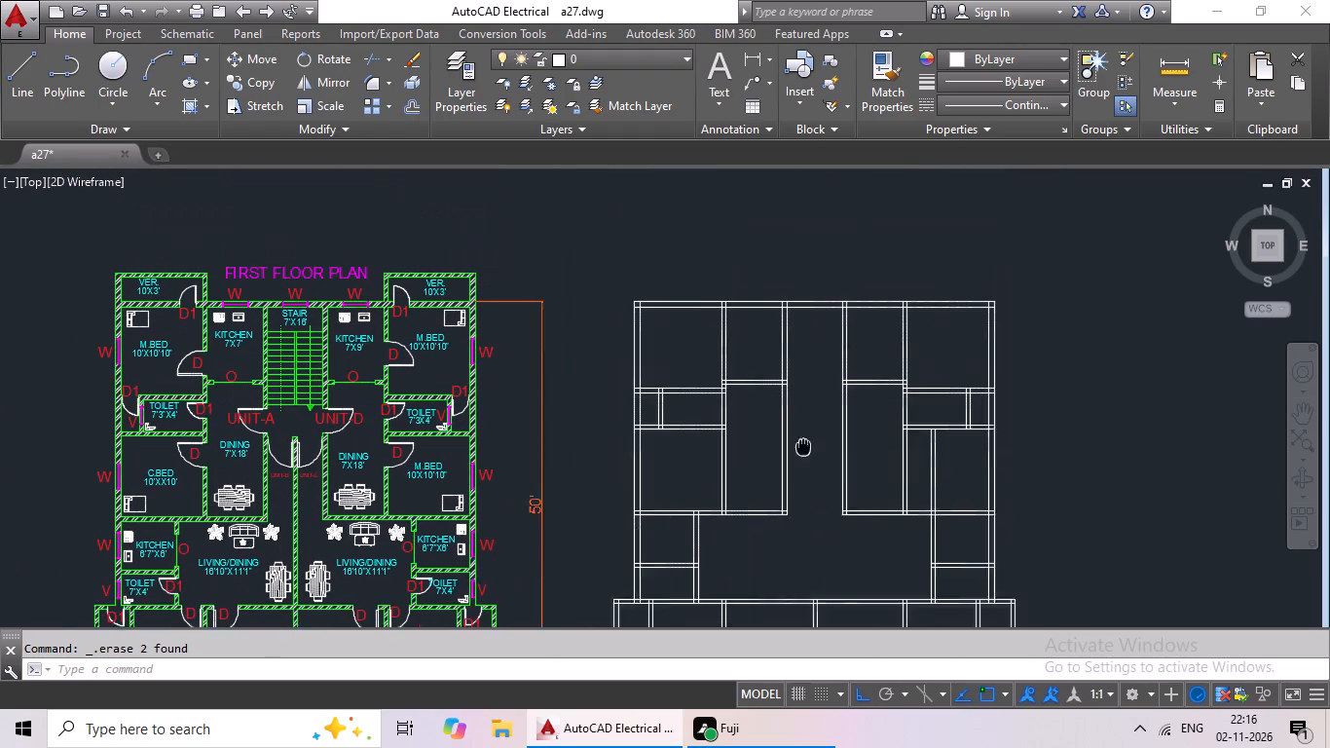
{"action": "middle_click_drag", "start_coordinate": [800, 456], "coordinate": [800, 457]}
Offset the inner line of the redrawn plan's top wall 16' downward to mark the stair's length.
{"action": "key", "text": "Escape"}
{"action": "key", "text": "Escape"}
{"action": "key", "text": "o"}
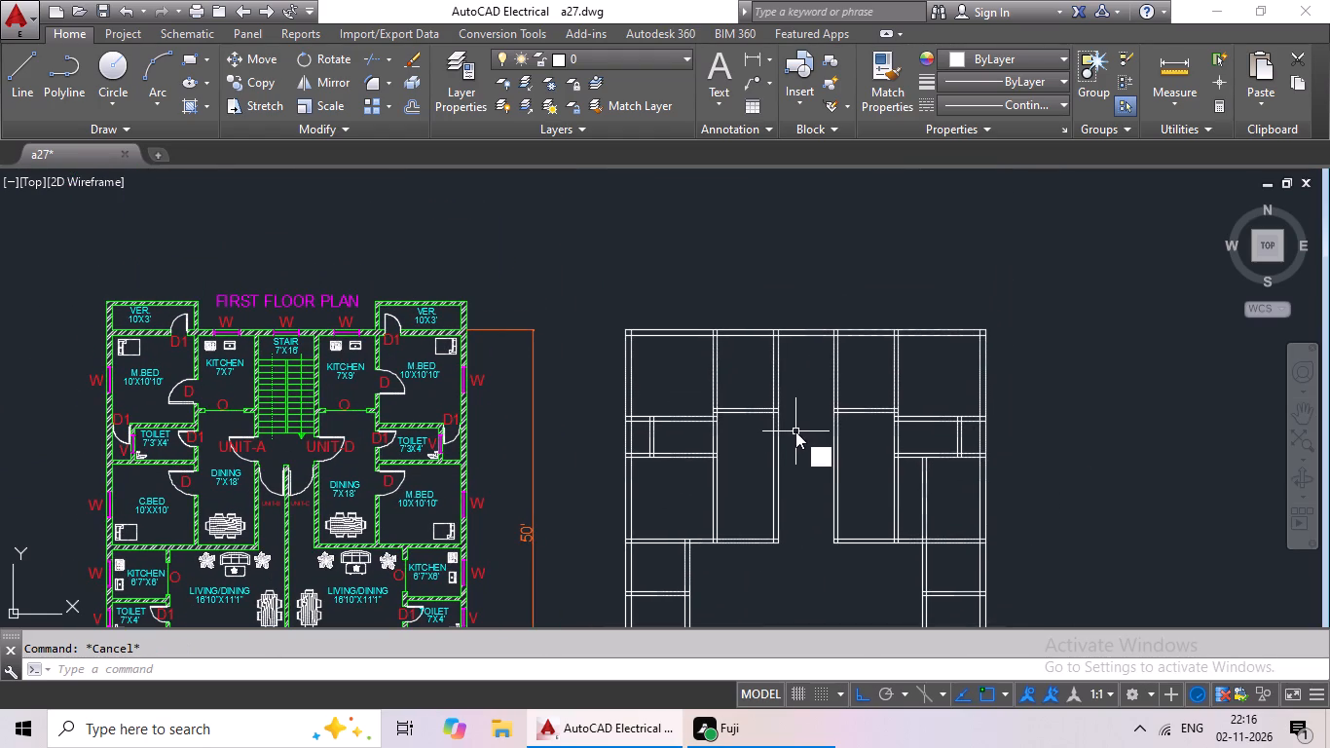
{"action": "key", "text": "Return"}
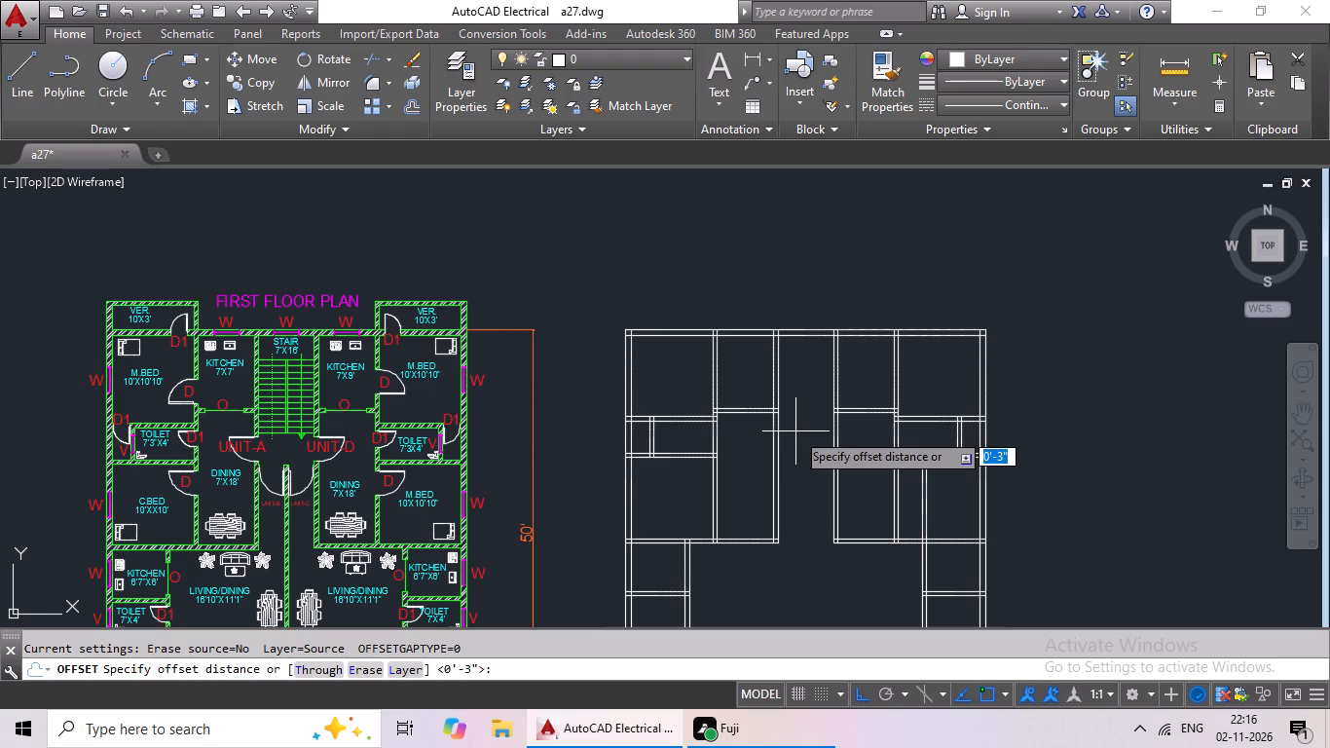
{"action": "type", "text": "16'"}
{"action": "key", "text": "Return"}
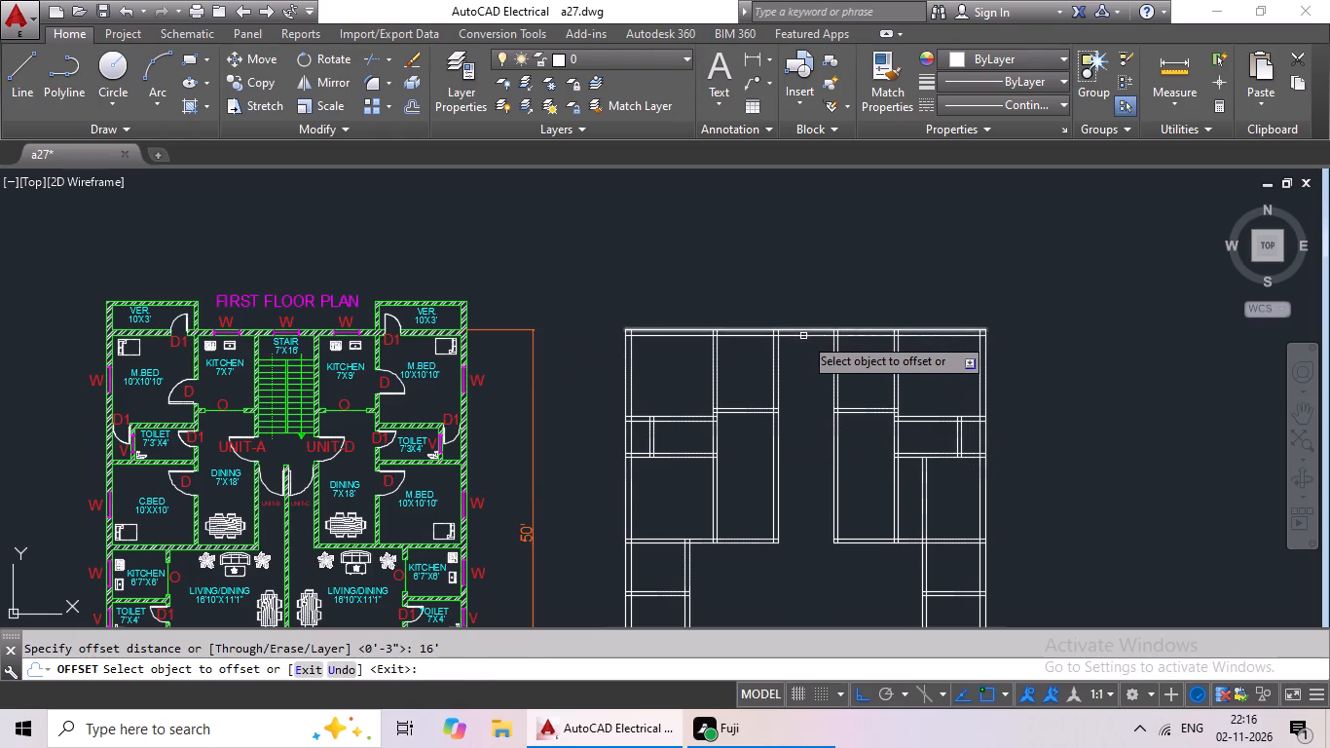
{"action": "left_click_drag", "start_coordinate": [803, 336], "coordinate": [807, 370]}
{"action": "left_click", "coordinate": [809, 382]}
{"action": "key", "text": "Escape"}
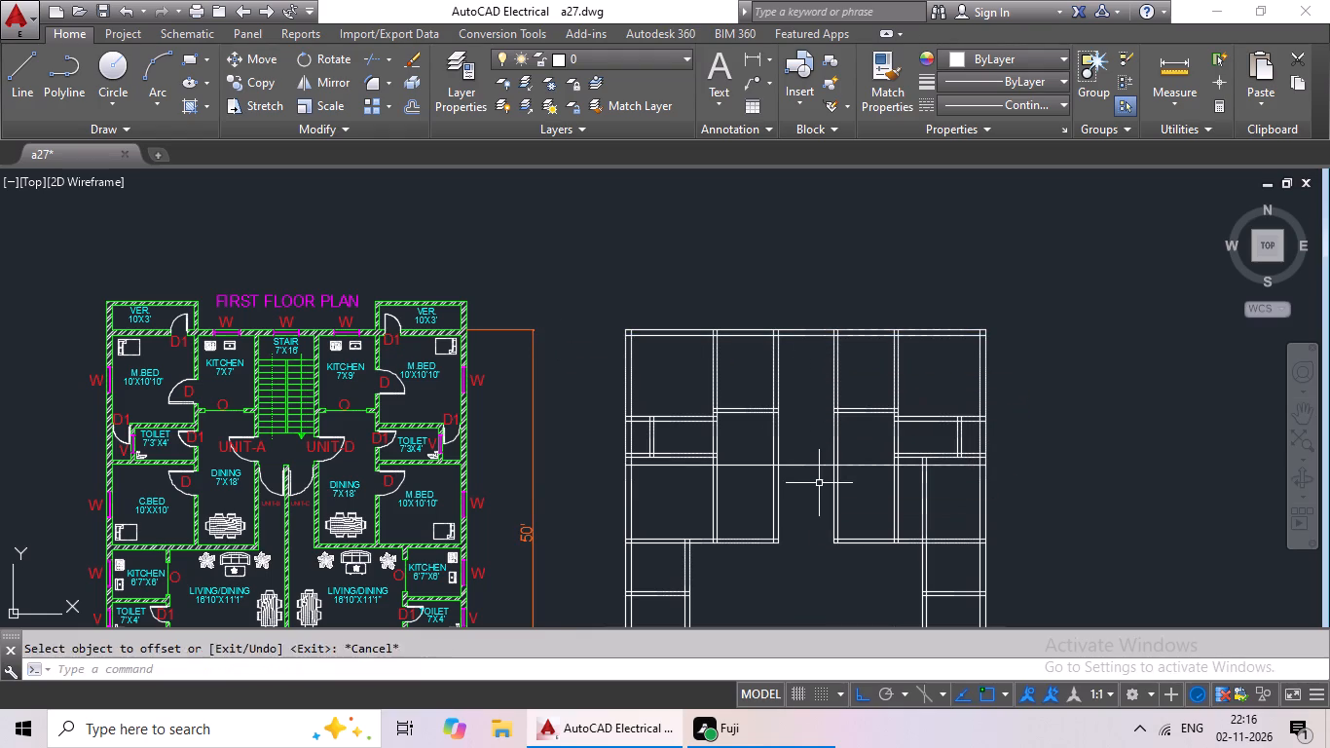
{"action": "key", "text": "Escape"}
{"action": "key", "text": "Escape"}
{"action": "key", "text": "Escape"}
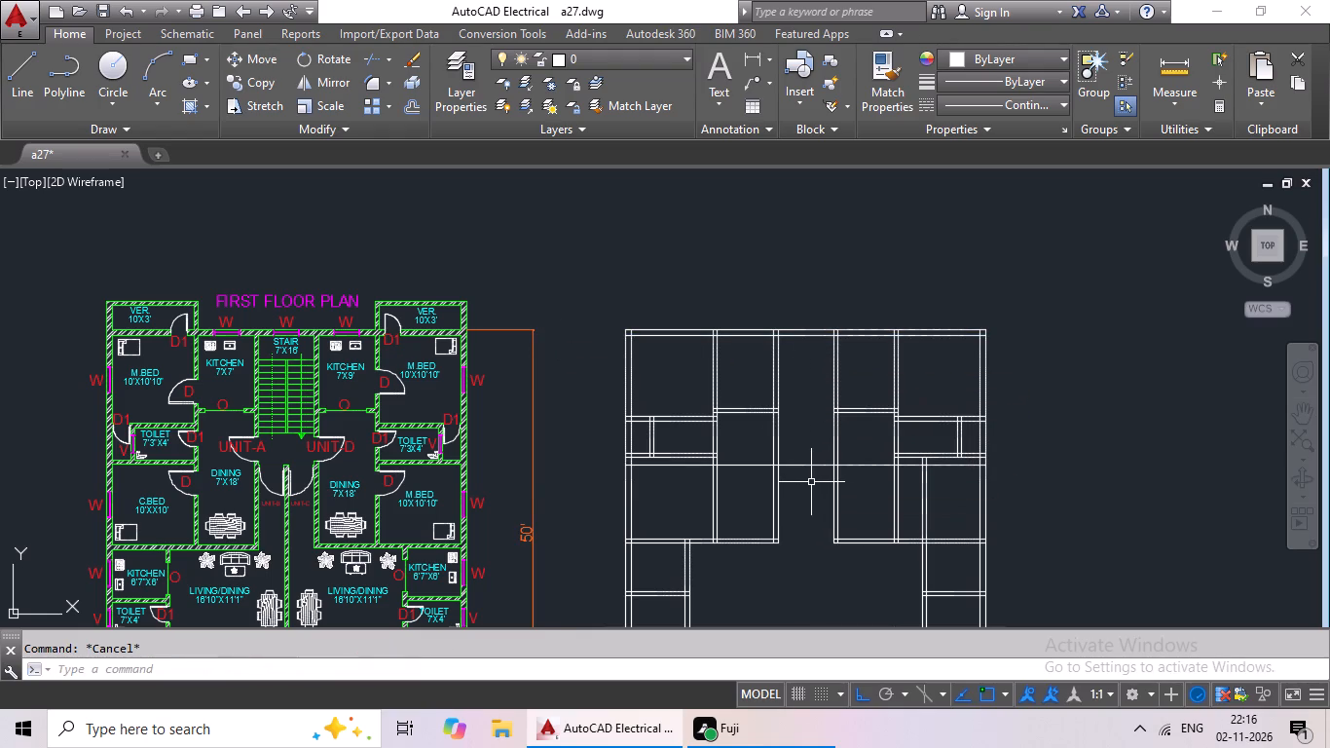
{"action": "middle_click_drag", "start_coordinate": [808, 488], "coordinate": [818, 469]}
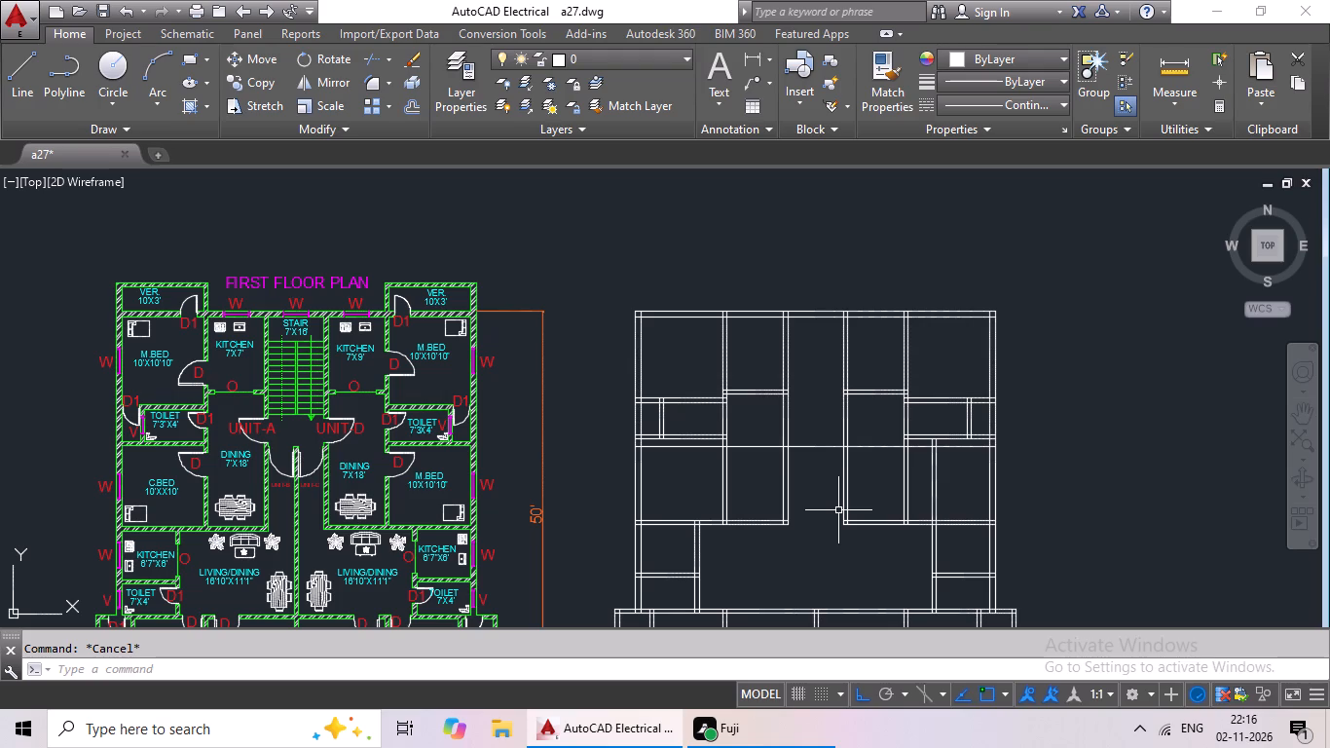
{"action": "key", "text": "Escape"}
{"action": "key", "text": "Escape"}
Trim the stair-length line where it crosses the dining area and bedroom west of the stair.
{"action": "key", "text": "t"}
{"action": "key", "text": "r"}
{"action": "key", "text": "space"}
{"action": "key", "text": "space"}
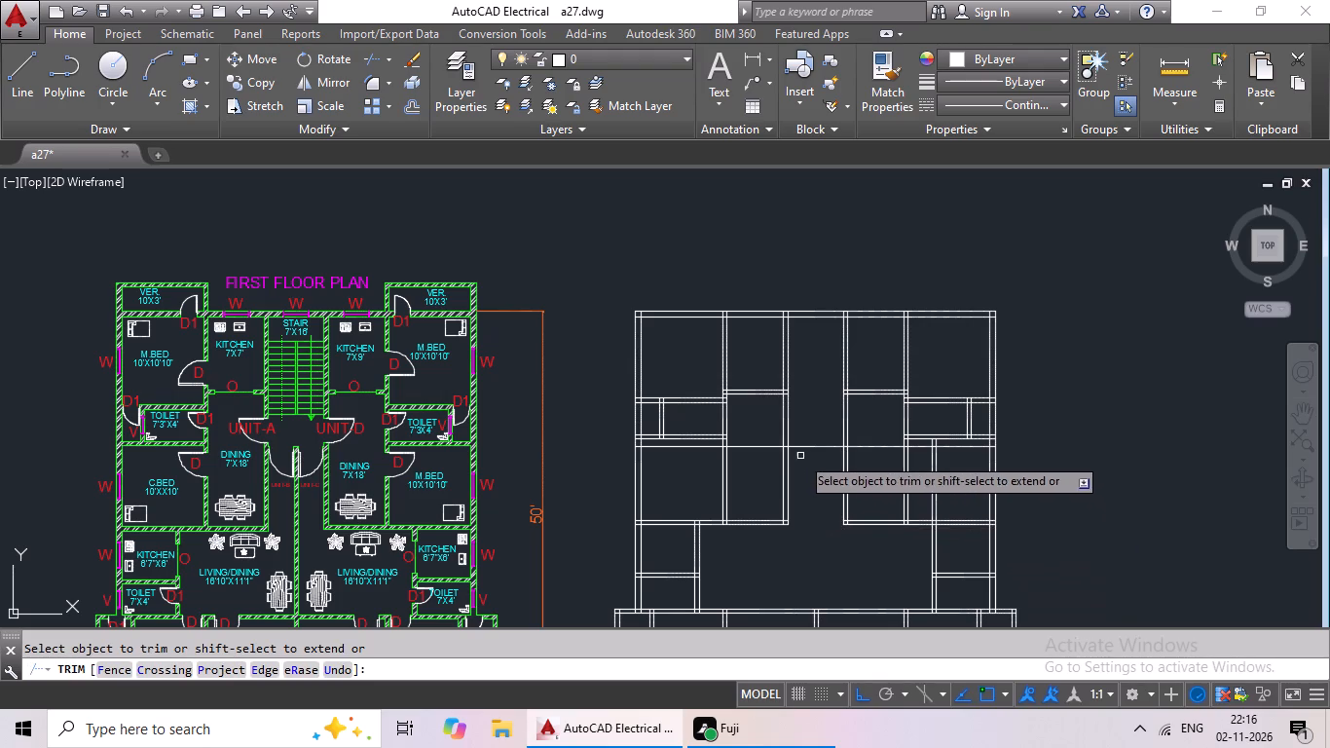
{"action": "scroll", "coordinate": [781, 447], "scroll_direction": "up", "scroll_amount": 2}
{"action": "left_click_drag", "start_coordinate": [774, 411], "coordinate": [702, 526]}
{"action": "left_click", "coordinate": [702, 523]}
{"action": "left_click_drag", "start_coordinate": [591, 434], "coordinate": [542, 507]}
{"action": "left_click", "coordinate": [542, 505]}
Trim the stair-length line where it crosses the dining area and bedroom spaces east of the stair.
{"action": "middle_click_drag", "start_coordinate": [878, 507], "coordinate": [568, 538]}
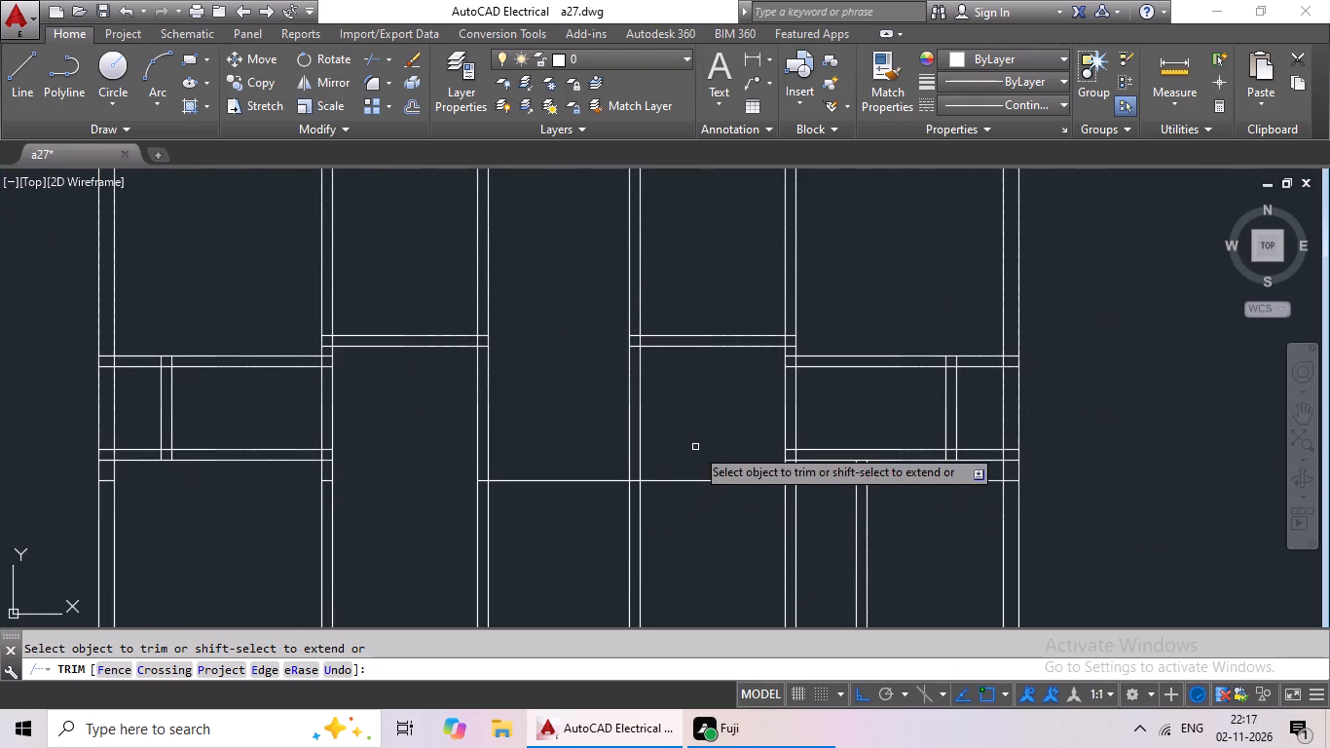
{"action": "scroll", "coordinate": [695, 447], "scroll_direction": "down", "scroll_amount": 2}
{"action": "left_click_drag", "start_coordinate": [710, 432], "coordinate": [689, 483]}
{"action": "left_click", "coordinate": [689, 483]}
{"action": "scroll", "coordinate": [740, 465], "scroll_direction": "up", "scroll_amount": 3}
{"action": "left_click_drag", "start_coordinate": [765, 433], "coordinate": [757, 469]}
{"action": "left_click", "coordinate": [757, 469]}
{"action": "left_click_drag", "start_coordinate": [893, 440], "coordinate": [878, 498]}
{"action": "left_click", "coordinate": [880, 495]}
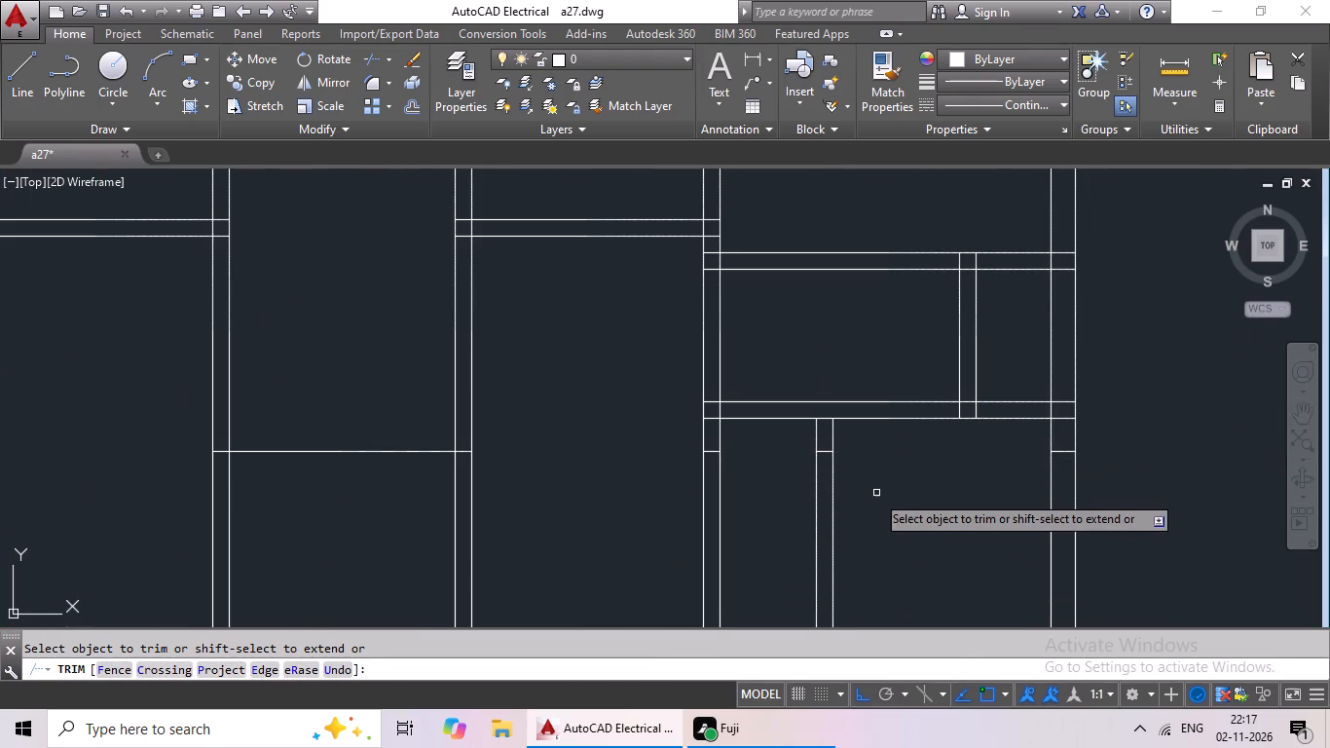
{"action": "key", "text": "Escape"}
Erase the three leftover stubs of the stair-length line inside the wall thicknesses east of the stair.
{"action": "left_click", "coordinate": [1066, 451]}
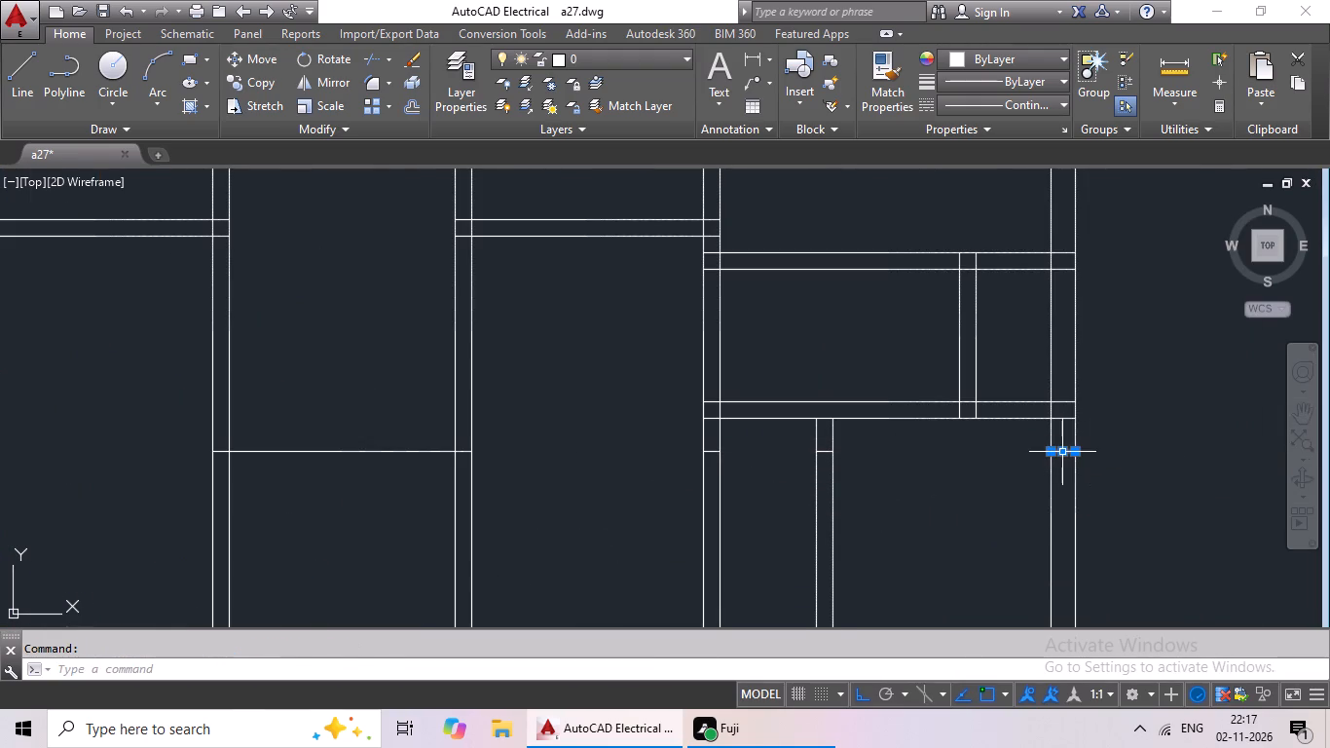
{"action": "key", "text": "Delete"}
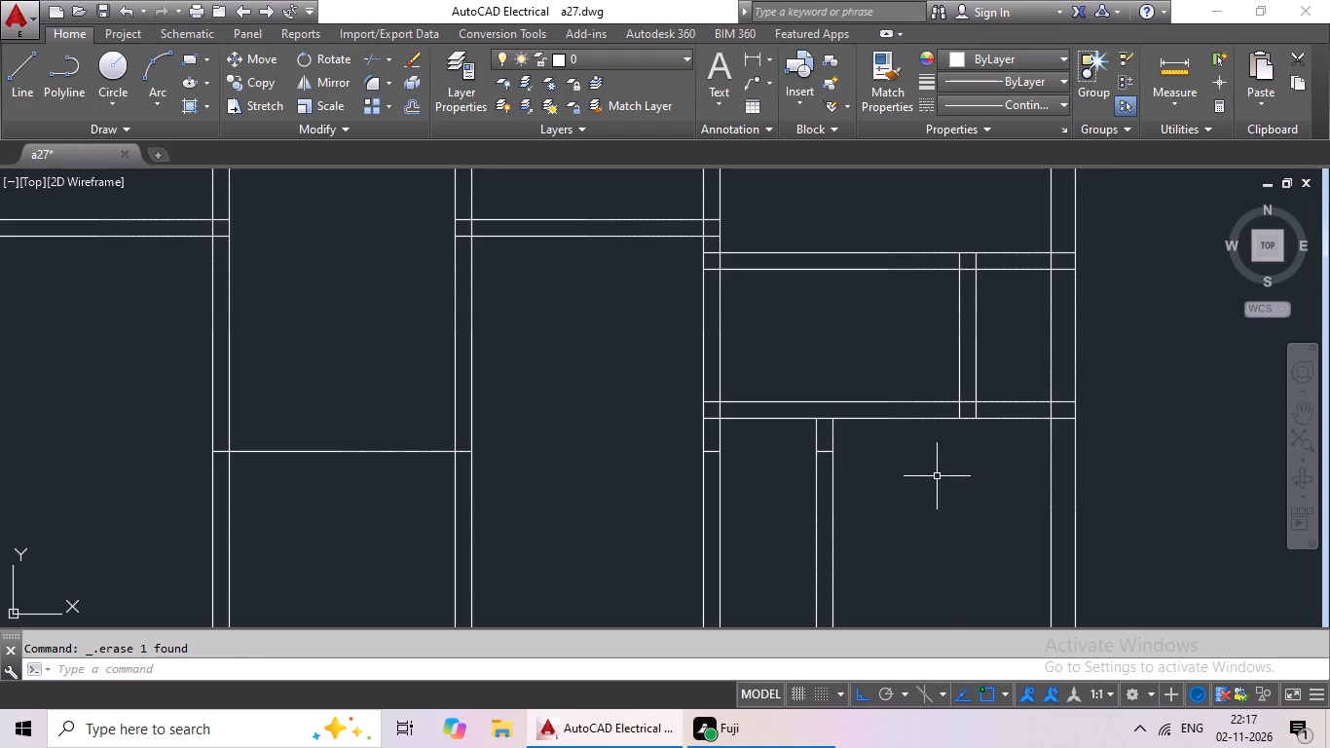
{"action": "left_click", "coordinate": [824, 447]}
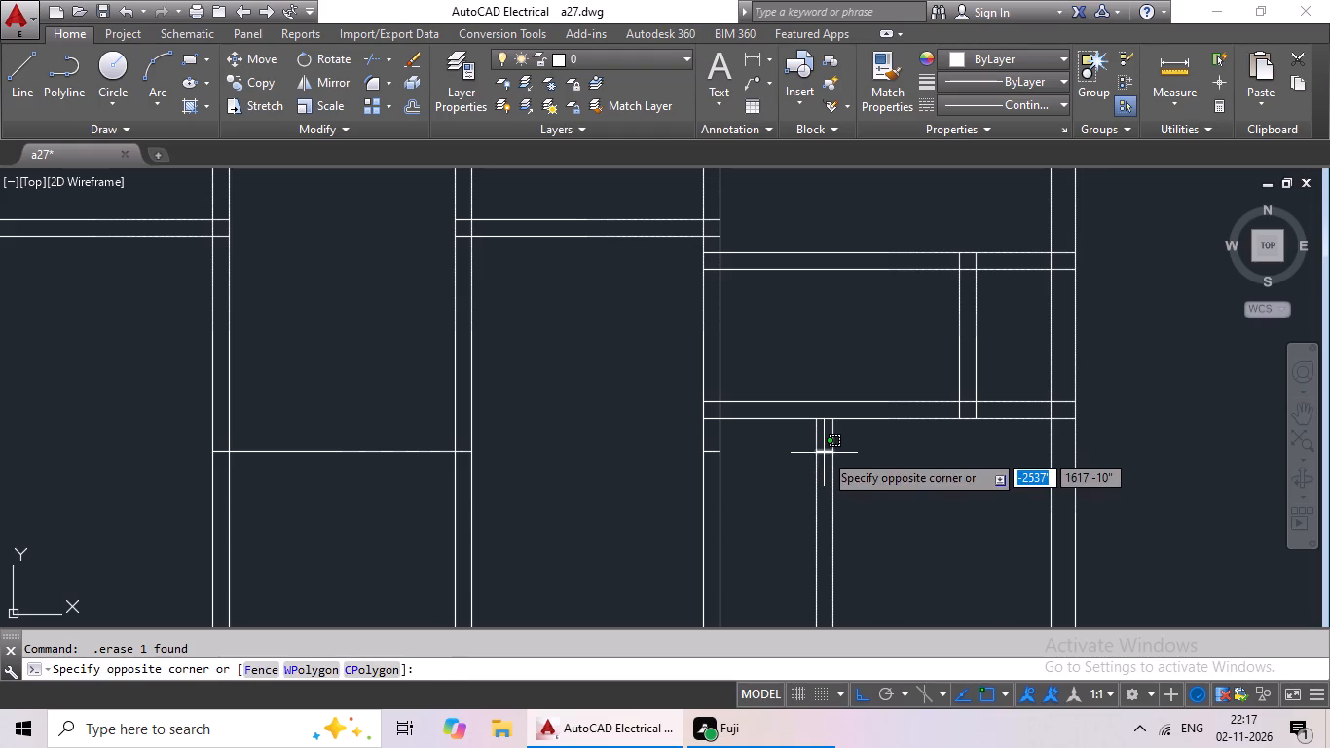
{"action": "left_click", "coordinate": [824, 453]}
{"action": "key", "text": "Delete"}
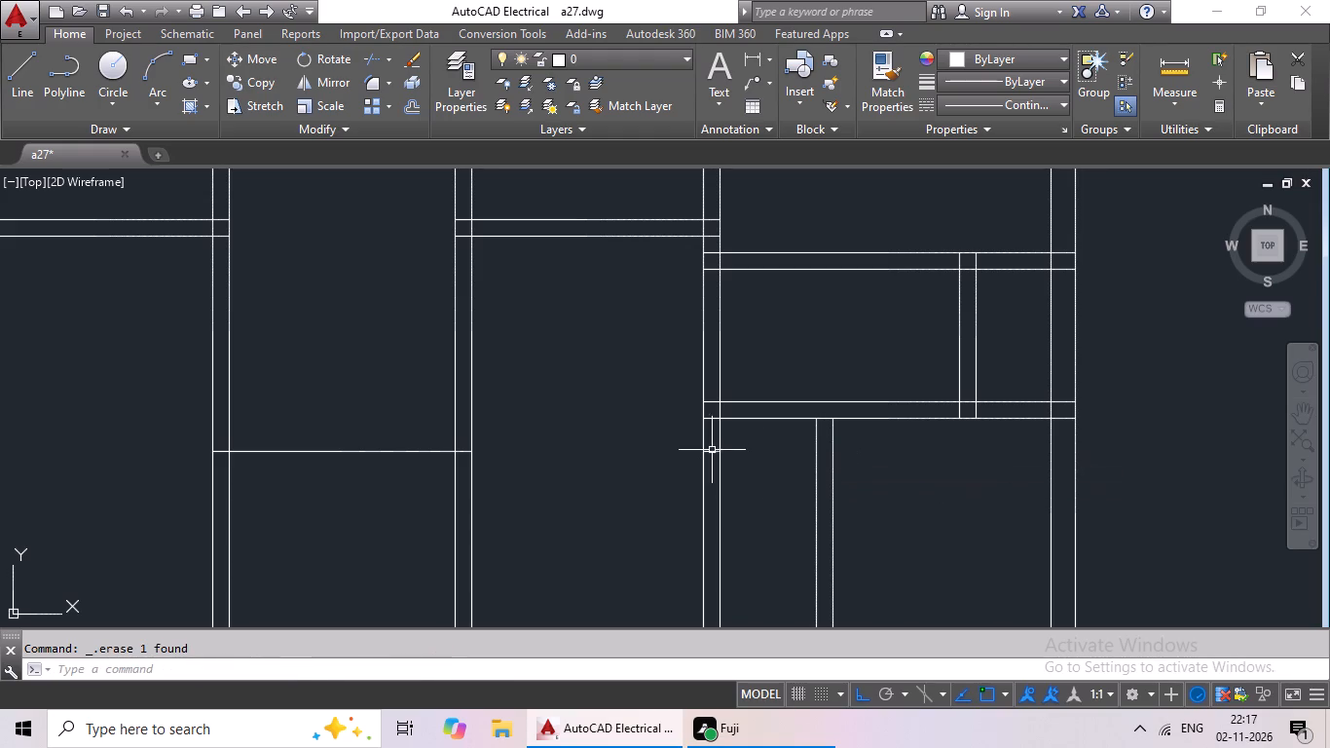
{"action": "left_click", "coordinate": [710, 456]}
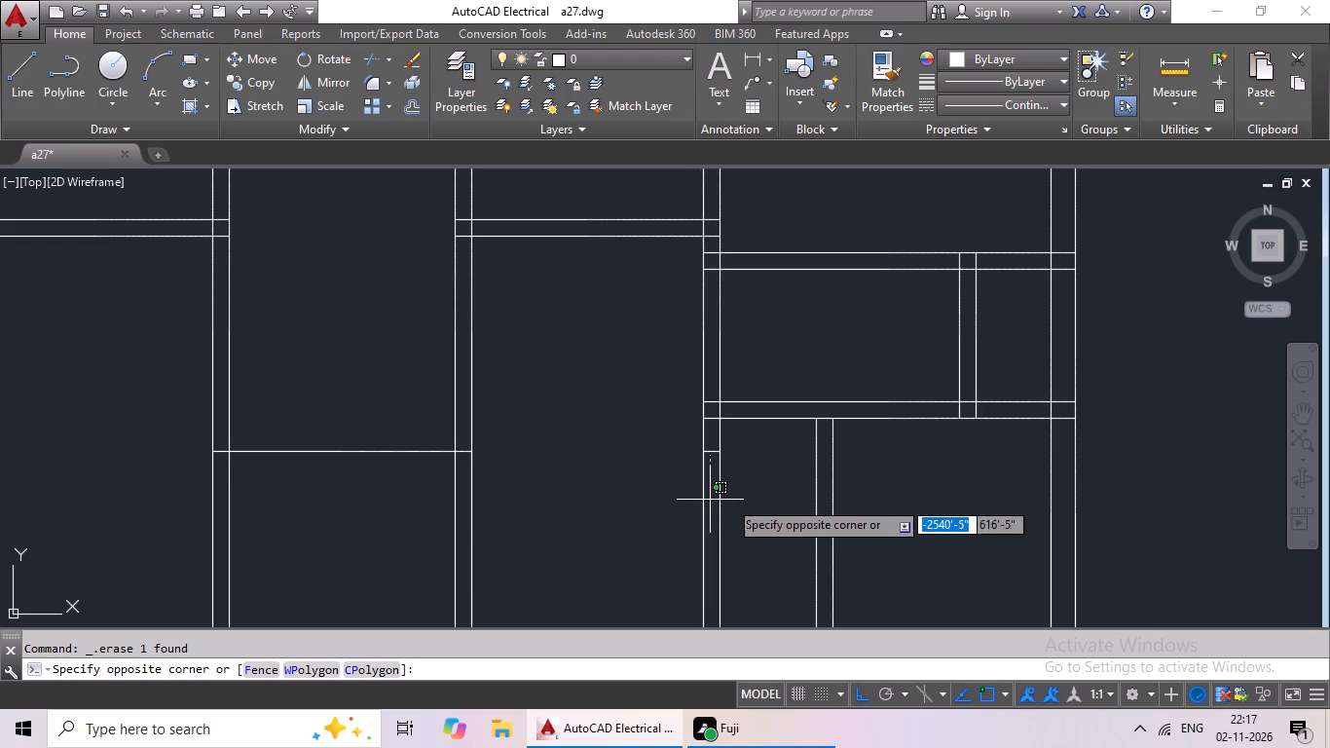
{"action": "key", "text": "Escape"}
{"action": "scroll", "coordinate": [716, 452], "scroll_direction": "up", "scroll_amount": 3}
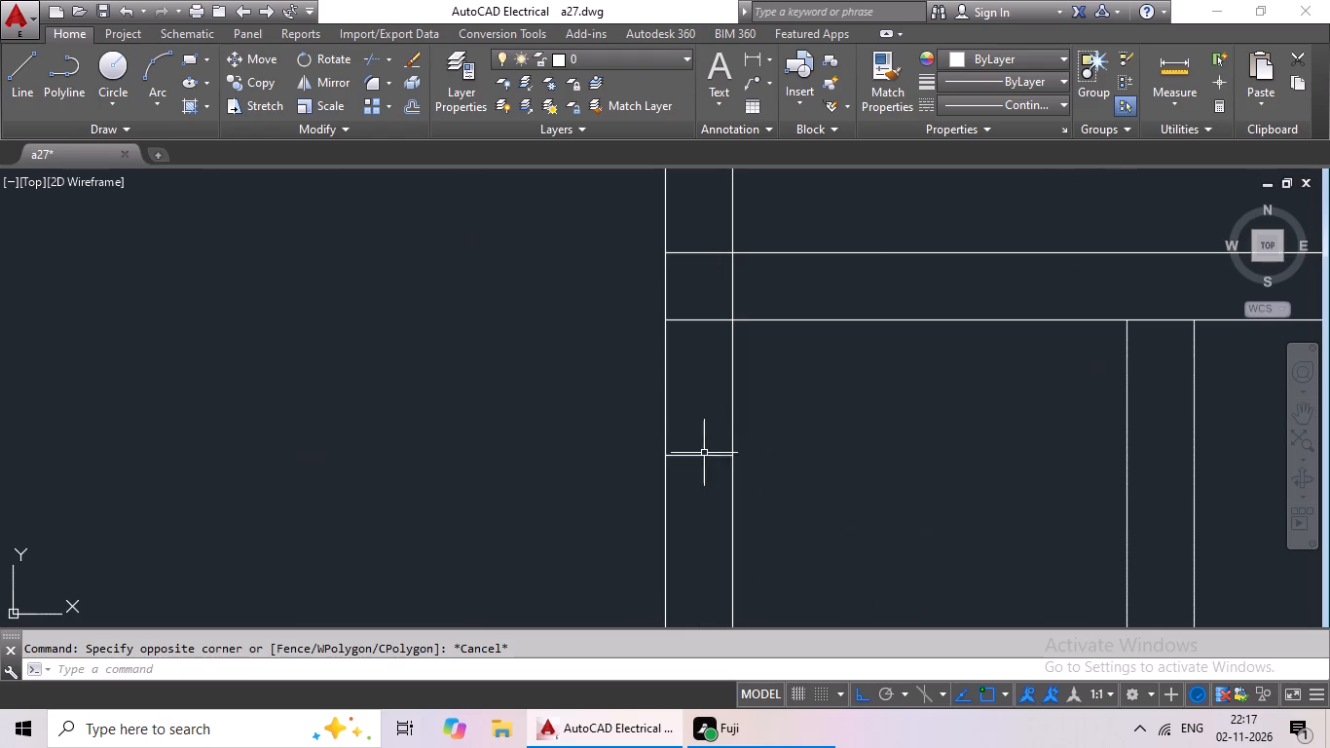
{"action": "left_click", "coordinate": [702, 458]}
{"action": "key", "text": "Delete"}
{"action": "scroll", "coordinate": [789, 458], "scroll_direction": "down", "scroll_amount": 5}
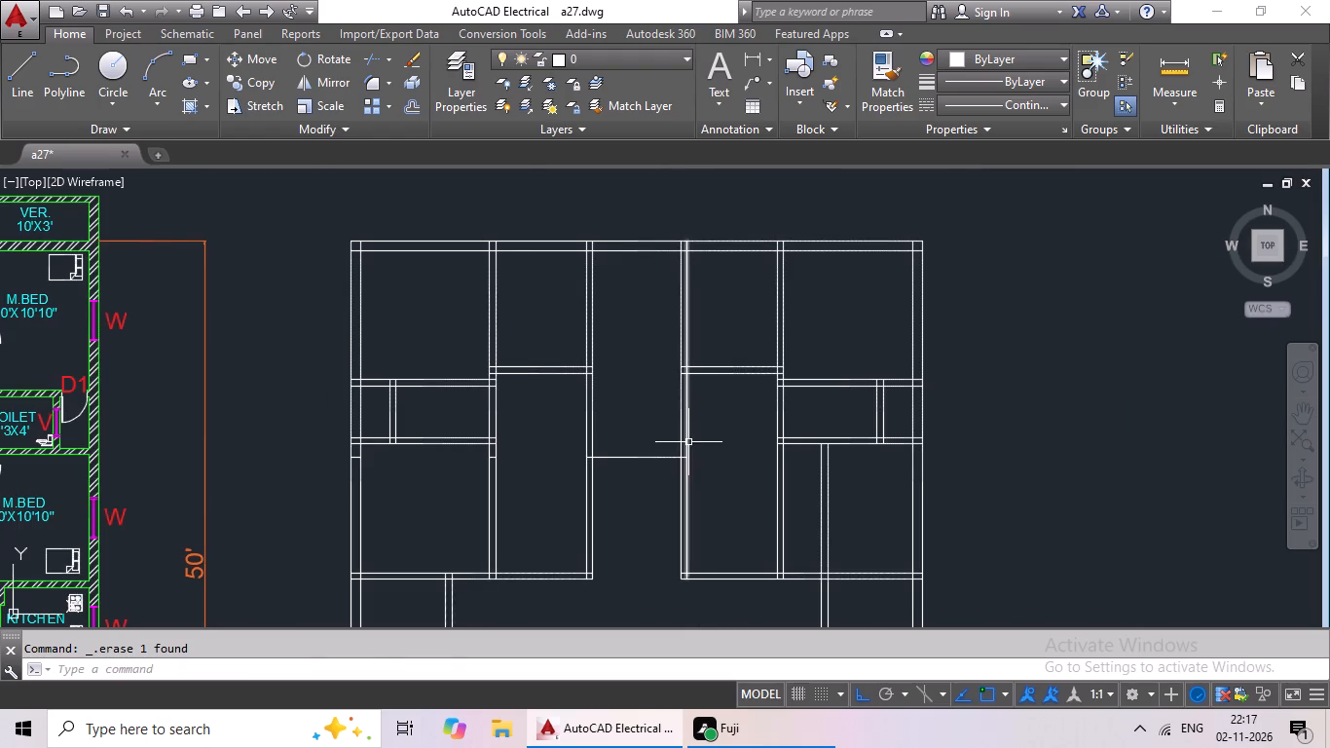
Erase the two leftover stubs of the stair-length line inside the wall thicknesses west of the stair.
{"action": "scroll", "coordinate": [508, 482], "scroll_direction": "up", "scroll_amount": 3}
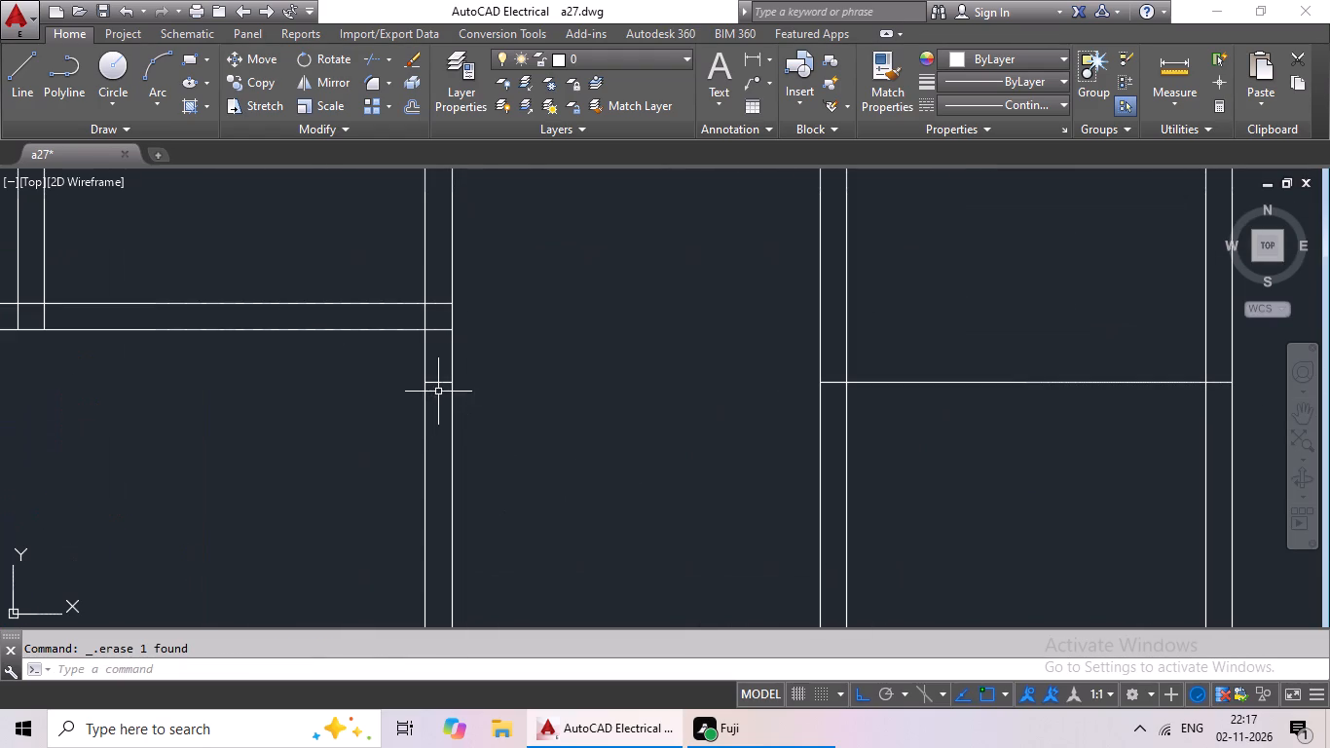
{"action": "left_click", "coordinate": [443, 381]}
{"action": "key", "text": "Delete"}
{"action": "scroll", "coordinate": [518, 394], "scroll_direction": "down", "scroll_amount": 2}
{"action": "middle_click_drag", "start_coordinate": [436, 396], "coordinate": [594, 396]}
{"action": "scroll", "coordinate": [419, 391], "scroll_direction": "up", "scroll_amount": 4}
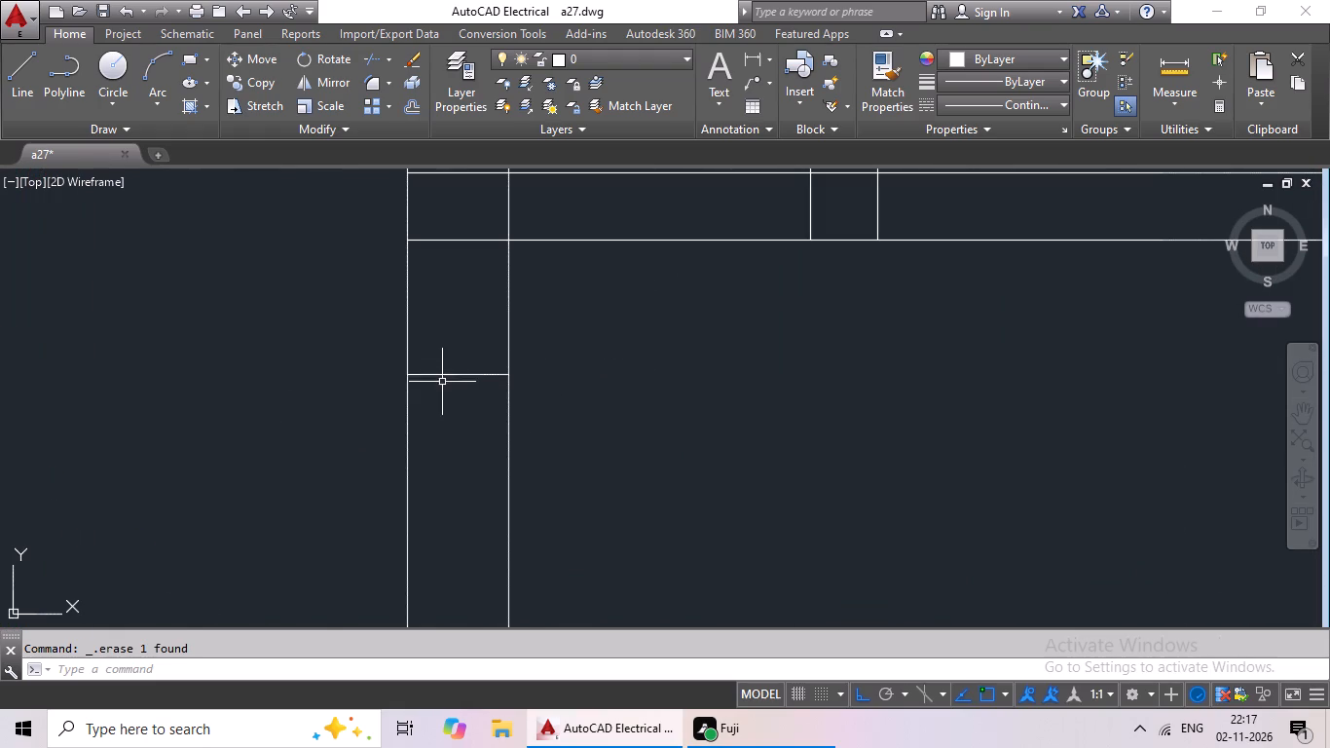
{"action": "left_click", "coordinate": [453, 375]}
{"action": "key", "text": "Delete"}
{"action": "scroll", "coordinate": [512, 378], "scroll_direction": "down", "scroll_amount": 5}
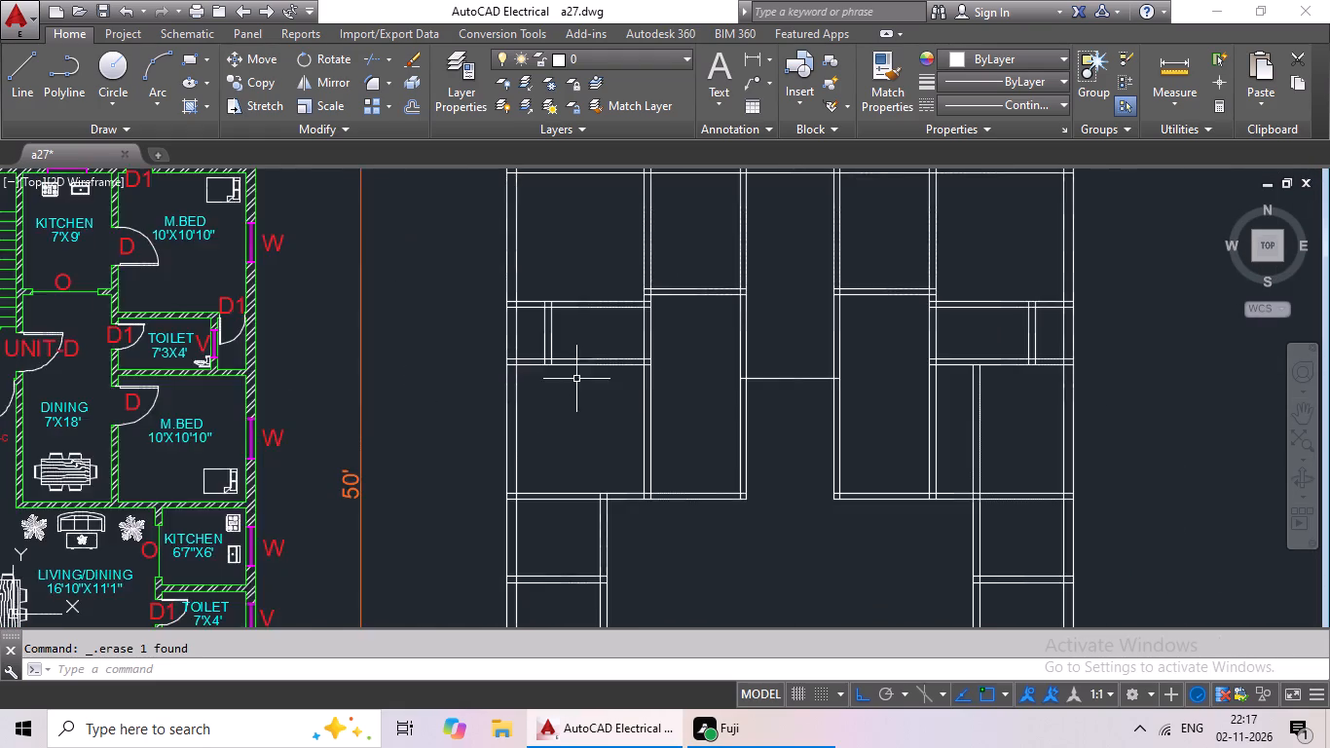
Compare the redrawn wall layout with the original first floor plan, from the bottom bedrooms to the stair.
{"action": "scroll", "coordinate": [632, 389], "scroll_direction": "down", "scroll_amount": 1}
{"action": "middle_click_drag", "start_coordinate": [654, 390], "coordinate": [520, 375]}
{"action": "middle_click_drag", "start_coordinate": [612, 409], "coordinate": [625, 312]}
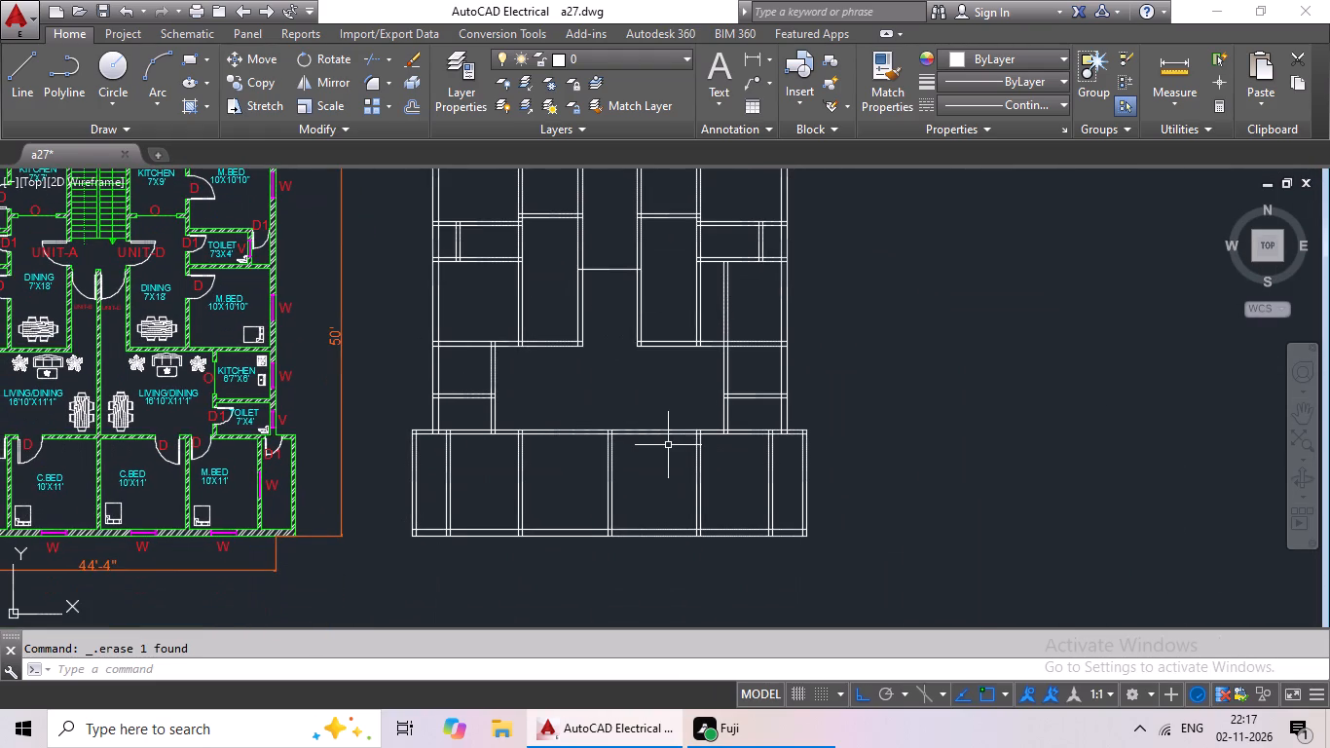
{"action": "middle_click_drag", "start_coordinate": [662, 402], "coordinate": [636, 521]}
{"action": "middle_click_drag", "start_coordinate": [654, 444], "coordinate": [757, 422]}
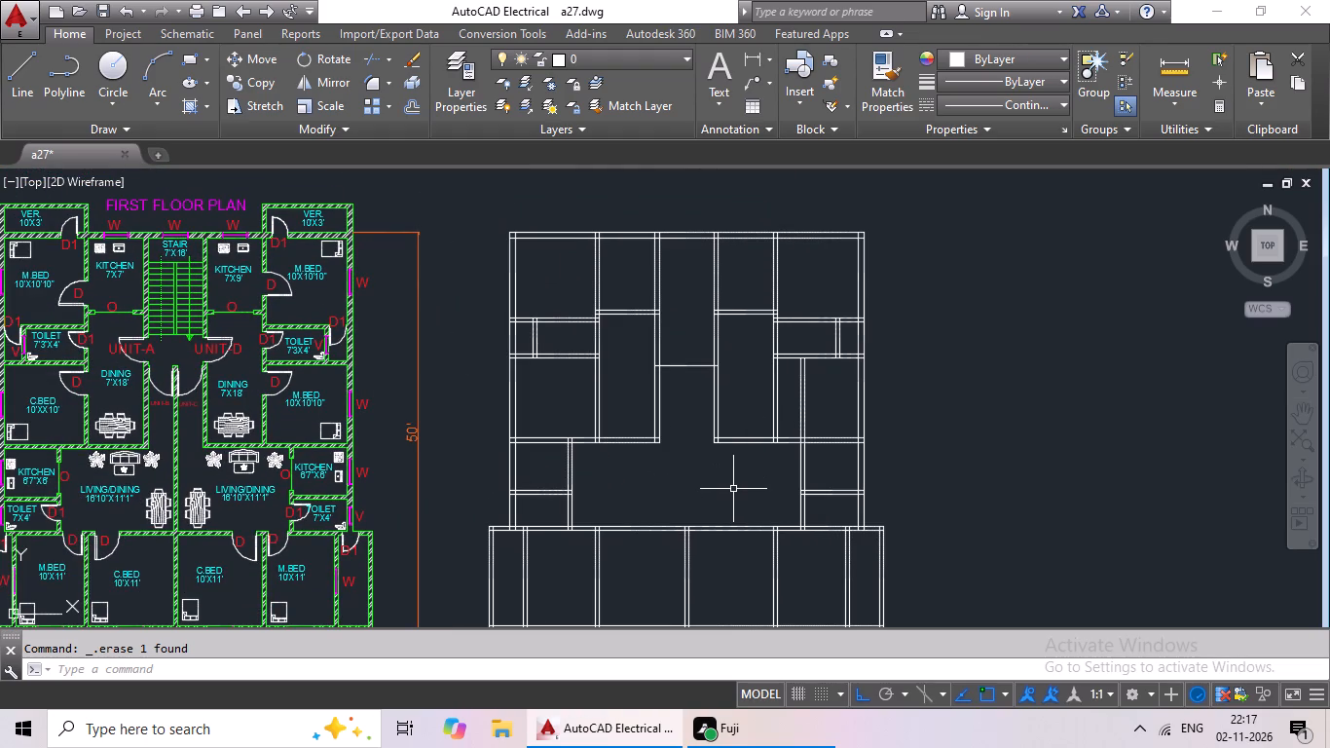
{"action": "key", "text": "Escape"}
{"action": "key", "text": "Escape"}
{"action": "key", "text": "Escape"}
{"action": "key", "text": "Escape"}
{"action": "key", "text": "Escape"}
{"action": "middle_click_drag", "start_coordinate": [720, 419], "coordinate": [762, 453]}
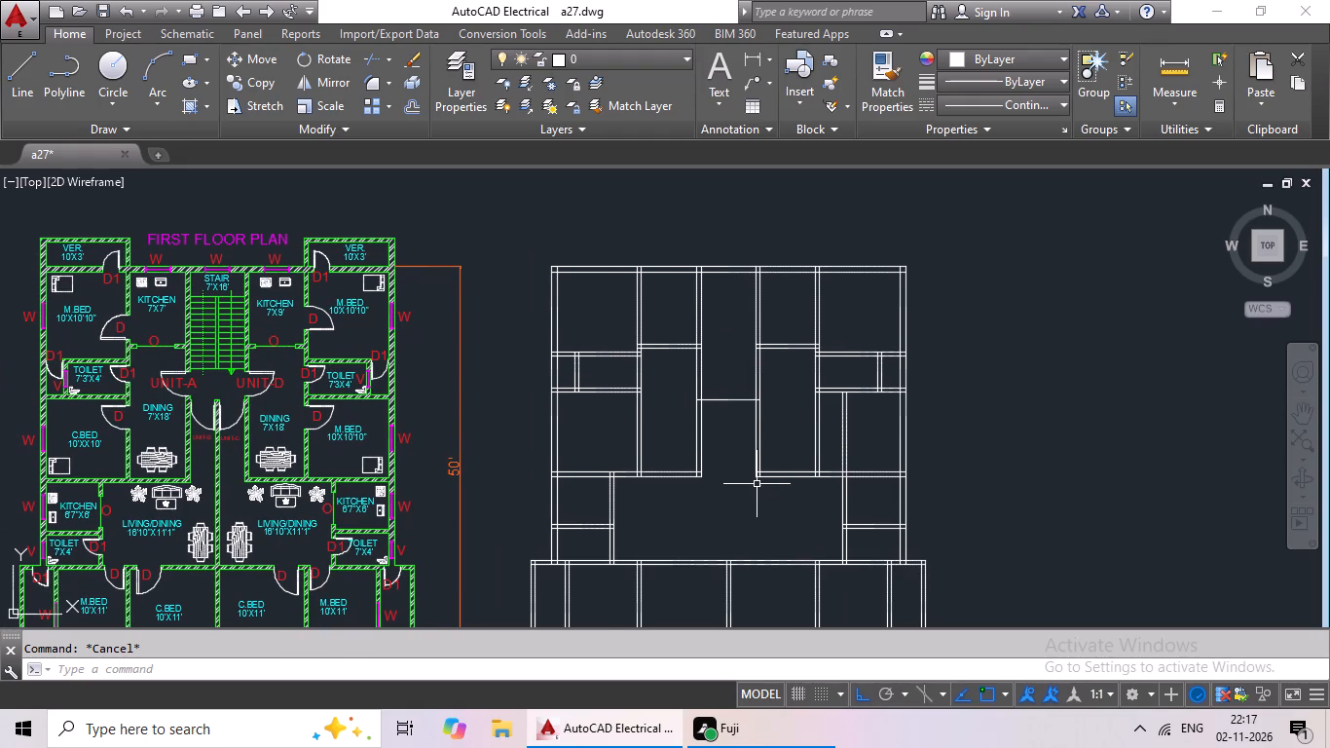
Offset the line at the stair's lower end 6" downward to form a wall.
{"action": "key", "text": "Escape"}
{"action": "key", "text": "Escape"}
{"action": "key", "text": "o"}
{"action": "key", "text": "Return"}
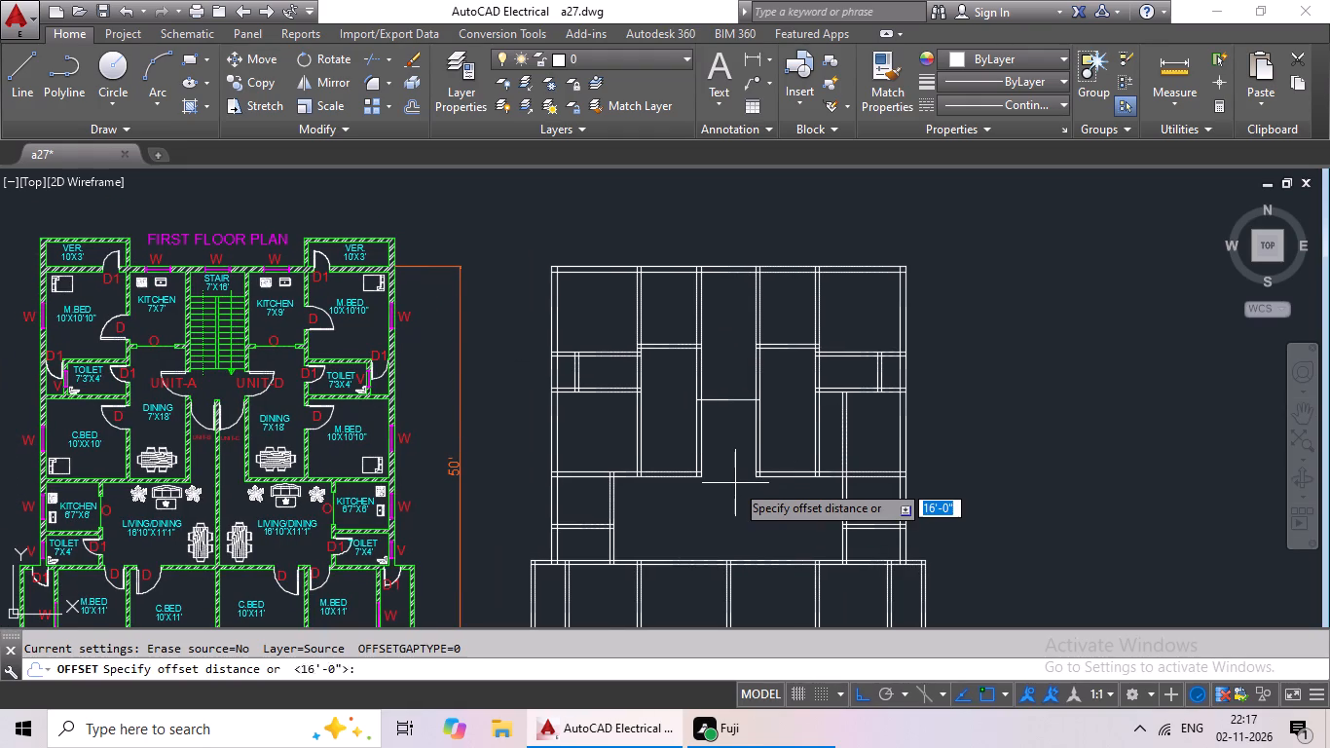
{"action": "key", "text": "6"}
{"action": "key", "text": "shift+quotedbl"}
{"action": "key", "text": "Return"}
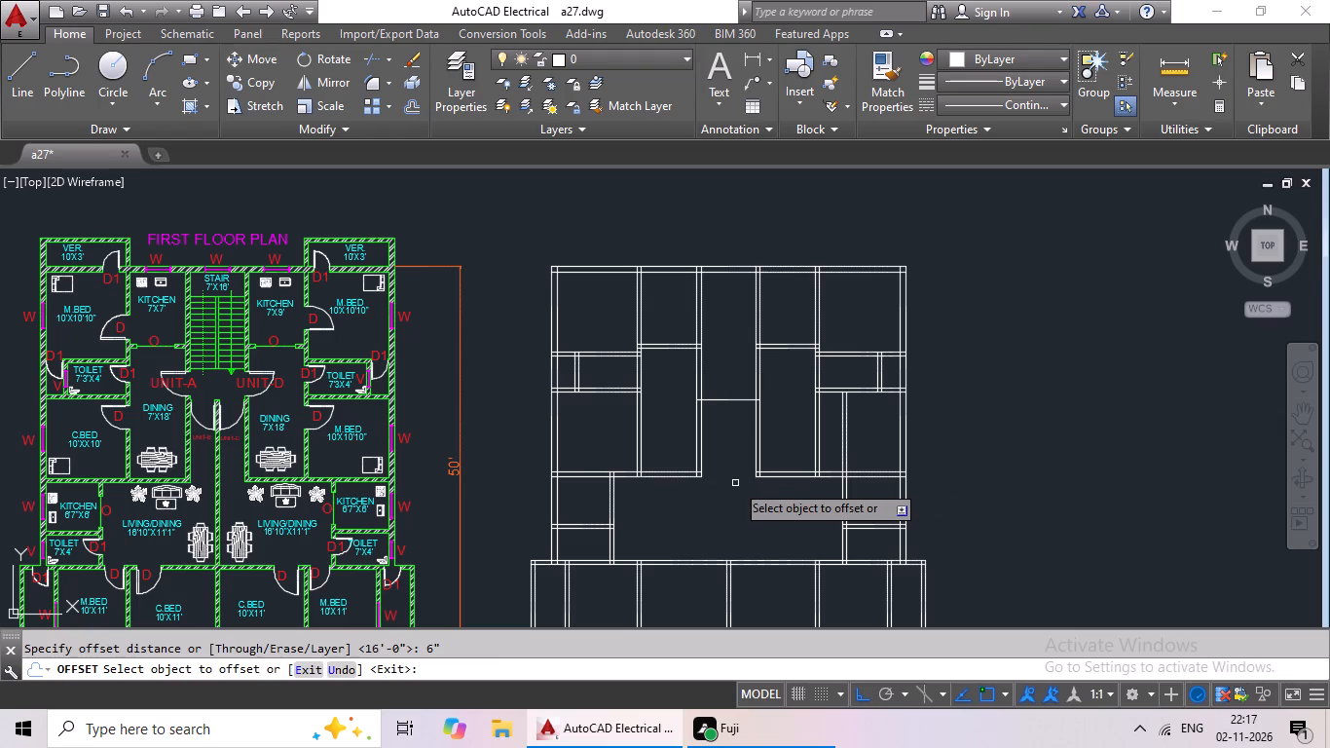
{"action": "left_click_drag", "start_coordinate": [735, 400], "coordinate": [735, 430]}
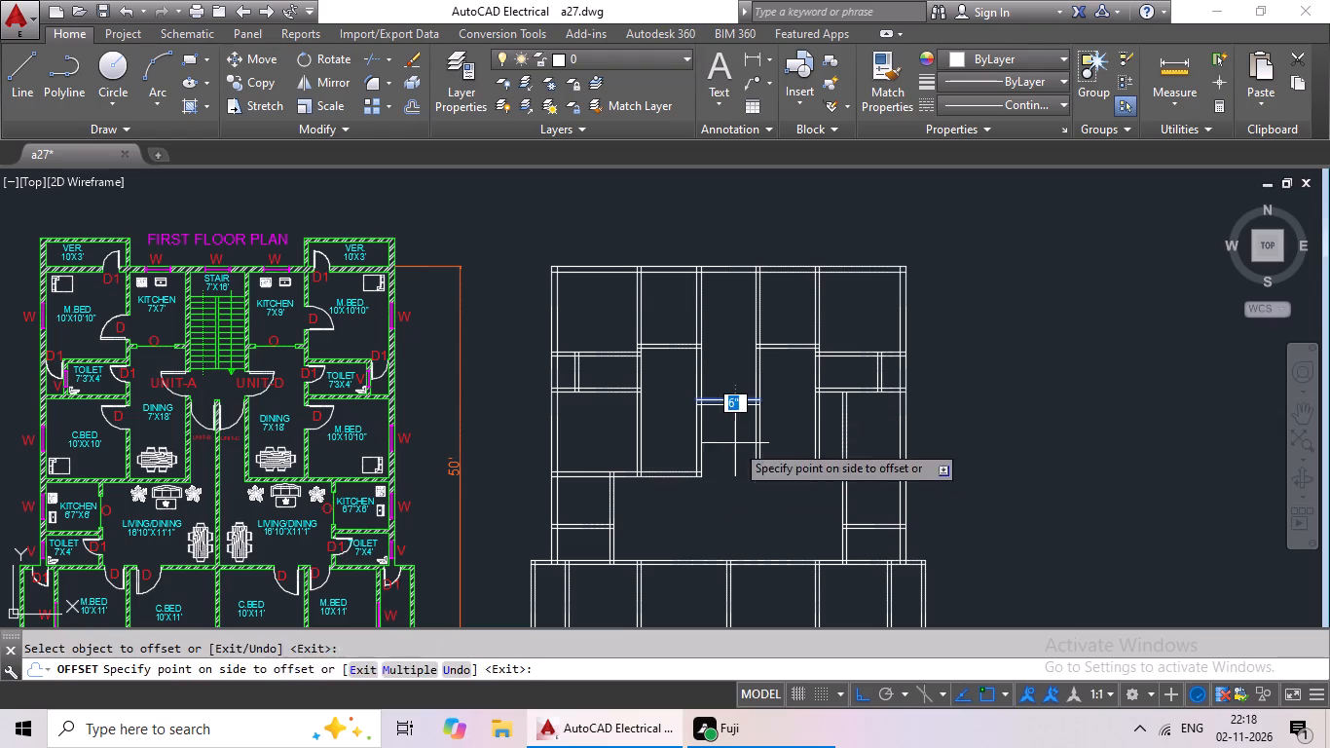
{"action": "left_click", "coordinate": [735, 443]}
{"action": "middle_click_drag", "start_coordinate": [738, 415], "coordinate": [751, 333]}
{"action": "scroll", "coordinate": [740, 378], "scroll_direction": "down", "scroll_amount": 1}
{"action": "key", "text": "Escape"}
{"action": "key", "text": "Escape"}
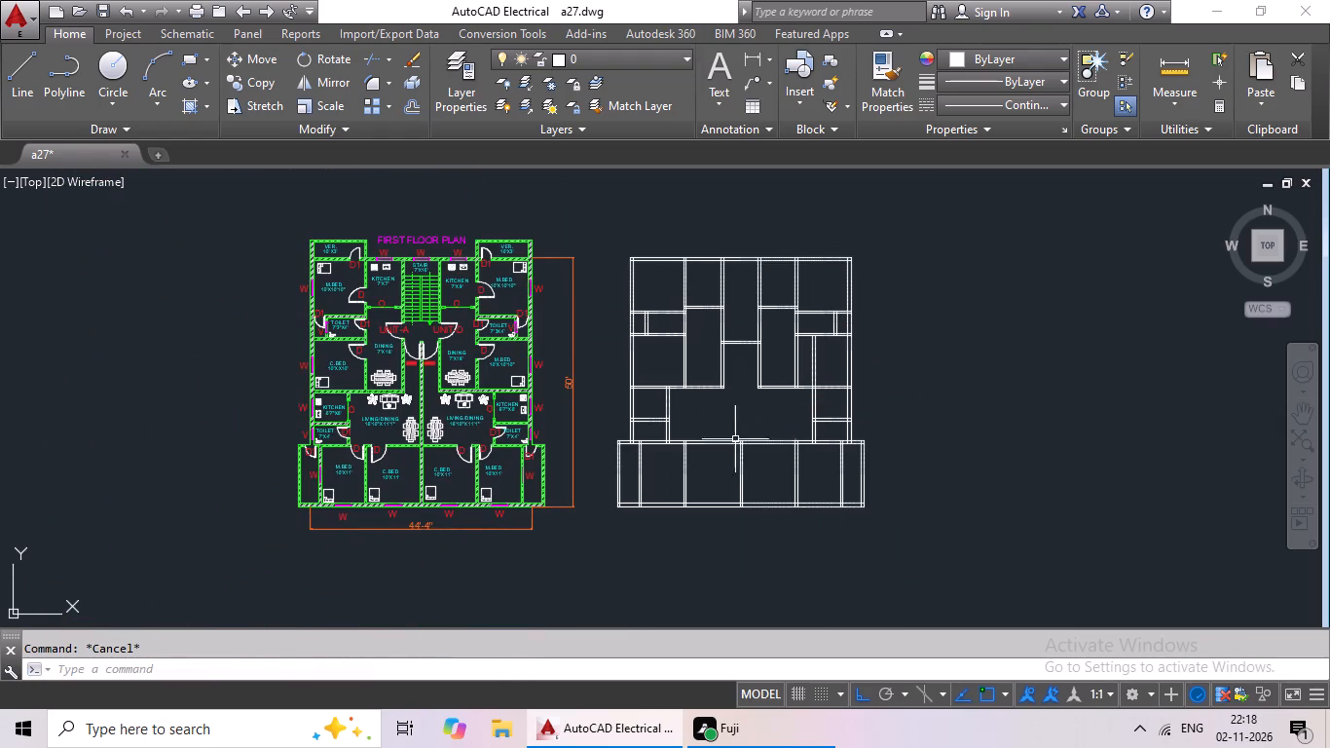
Extend the central wall lines between the bottom bedrooms upward past the bedrooms' upper wall.
{"action": "key", "text": "Escape"}
{"action": "key", "text": "Escape"}
{"action": "key", "text": "e"}
{"action": "key", "text": "x"}
{"action": "key", "text": "space"}
{"action": "key", "text": "space"}
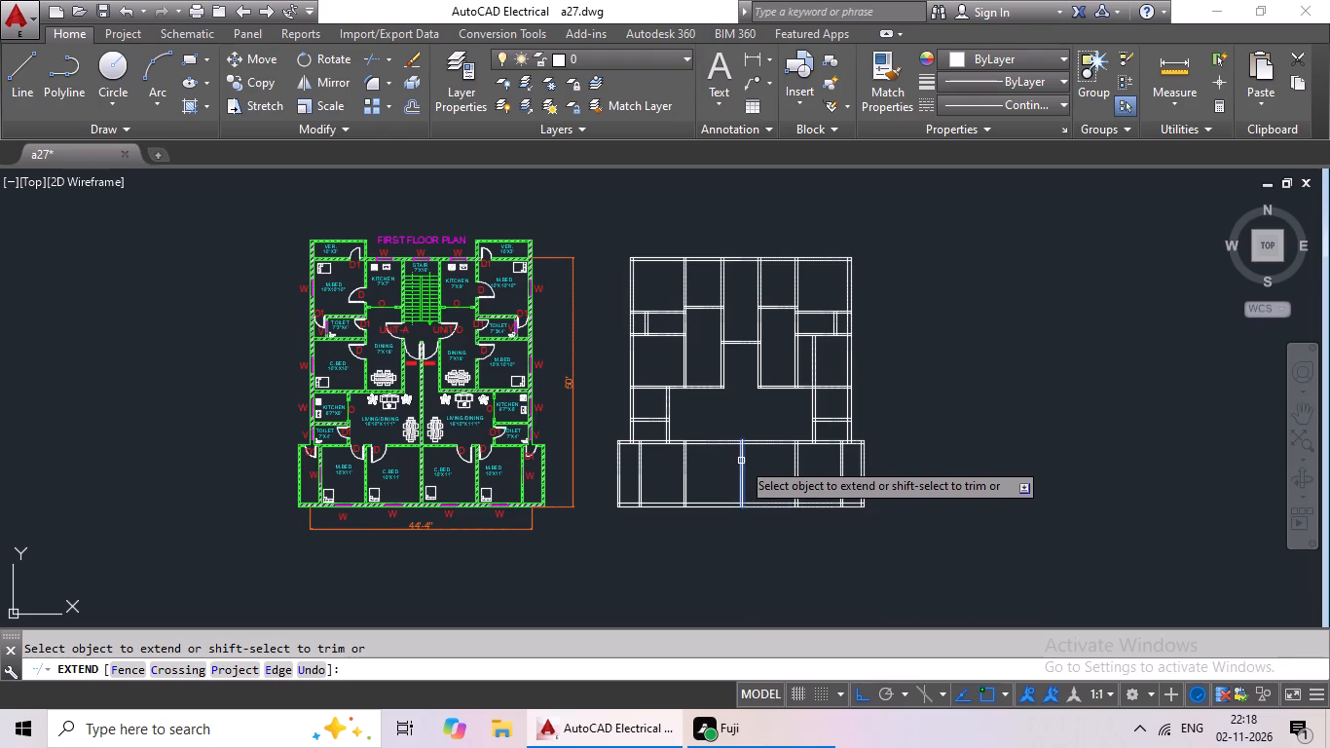
{"action": "left_click_drag", "start_coordinate": [742, 459], "coordinate": [738, 468]}
{"action": "left_click", "coordinate": [735, 478]}
{"action": "left_click_drag", "start_coordinate": [742, 414], "coordinate": [744, 355]}
{"action": "left_click_drag", "start_coordinate": [751, 468], "coordinate": [732, 359]}
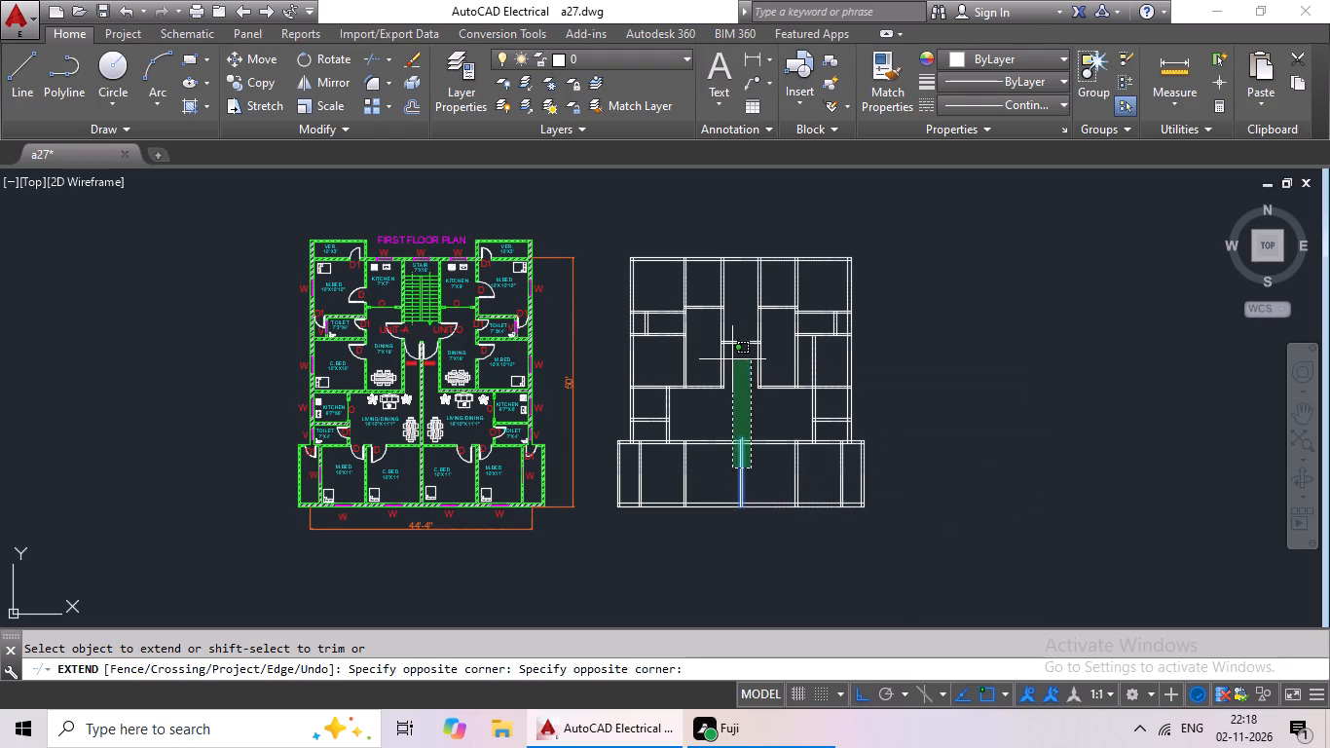
{"action": "left_click", "coordinate": [741, 472]}
{"action": "left_click", "coordinate": [740, 477]}
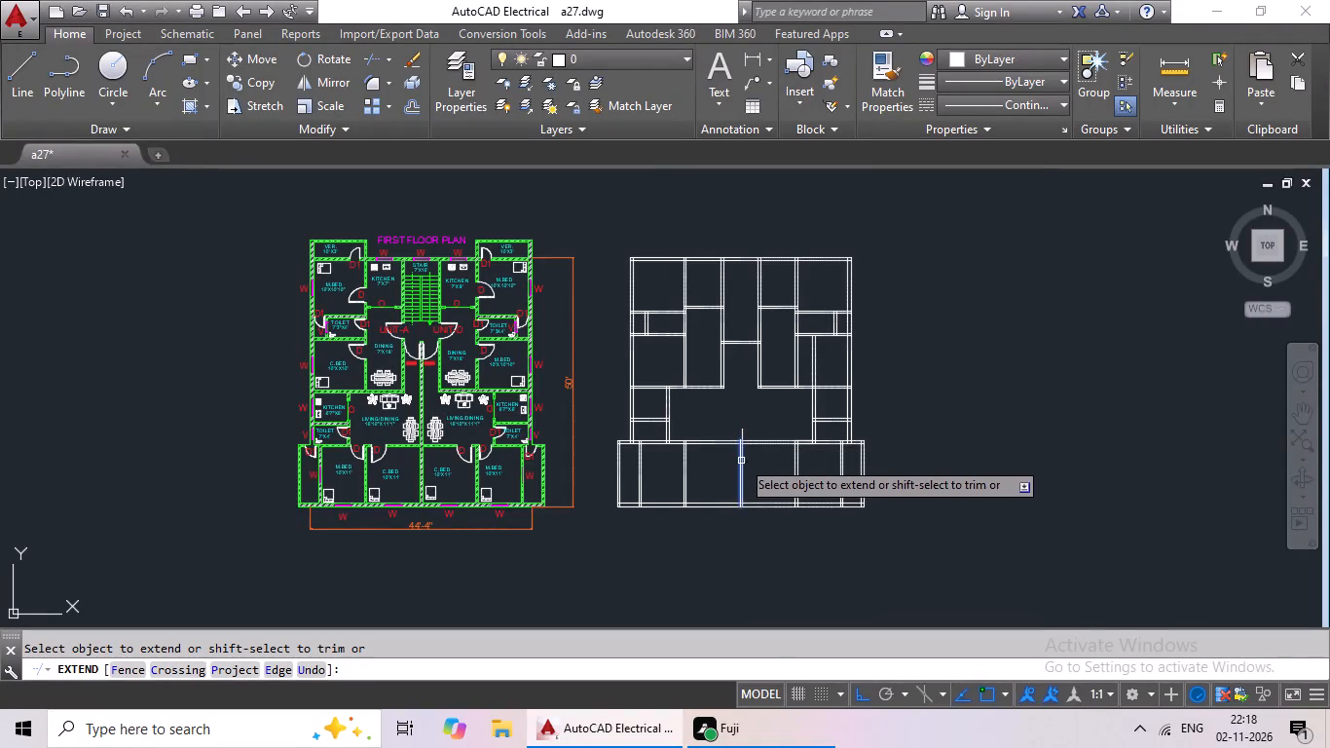
{"action": "scroll", "coordinate": [741, 430], "scroll_direction": "up", "scroll_amount": 3}
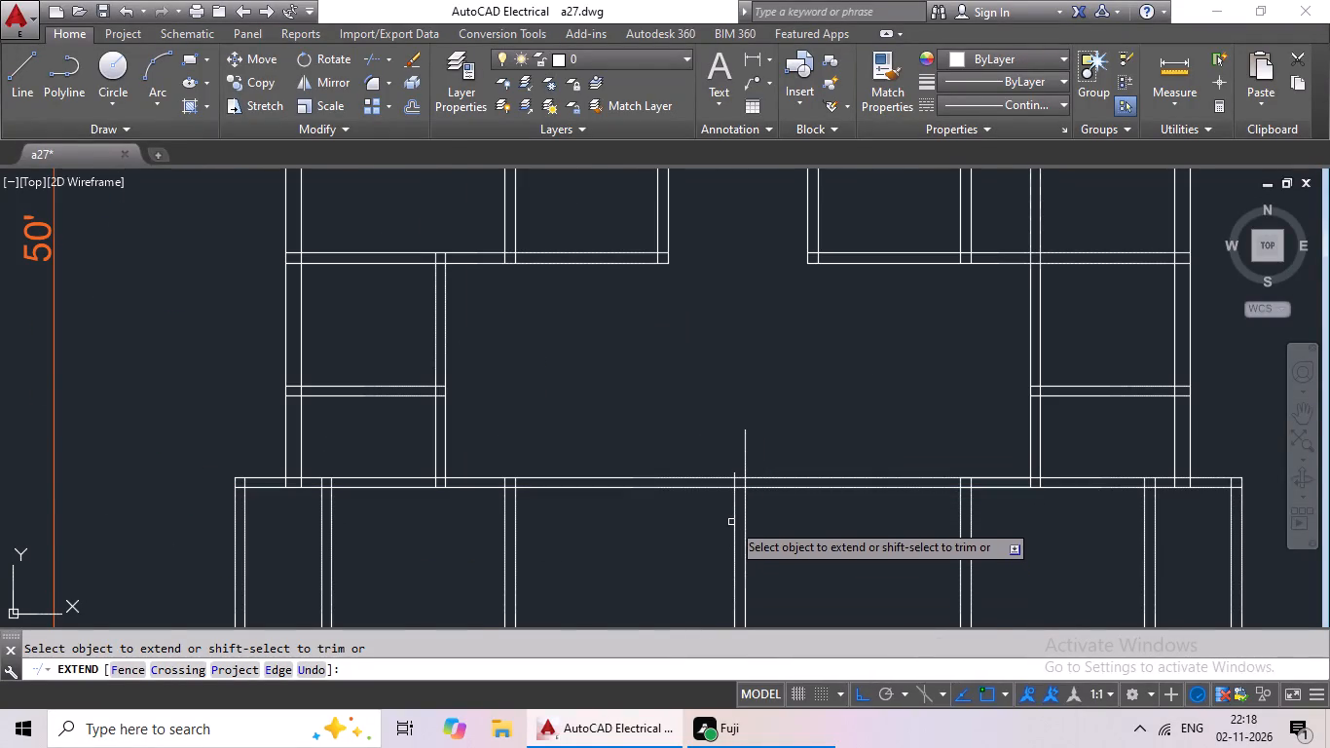
{"action": "scroll", "coordinate": [731, 522], "scroll_direction": "down", "scroll_amount": 1}
Extend both central wall lines further up through the living area to the same height.
{"action": "left_click", "coordinate": [733, 534]}
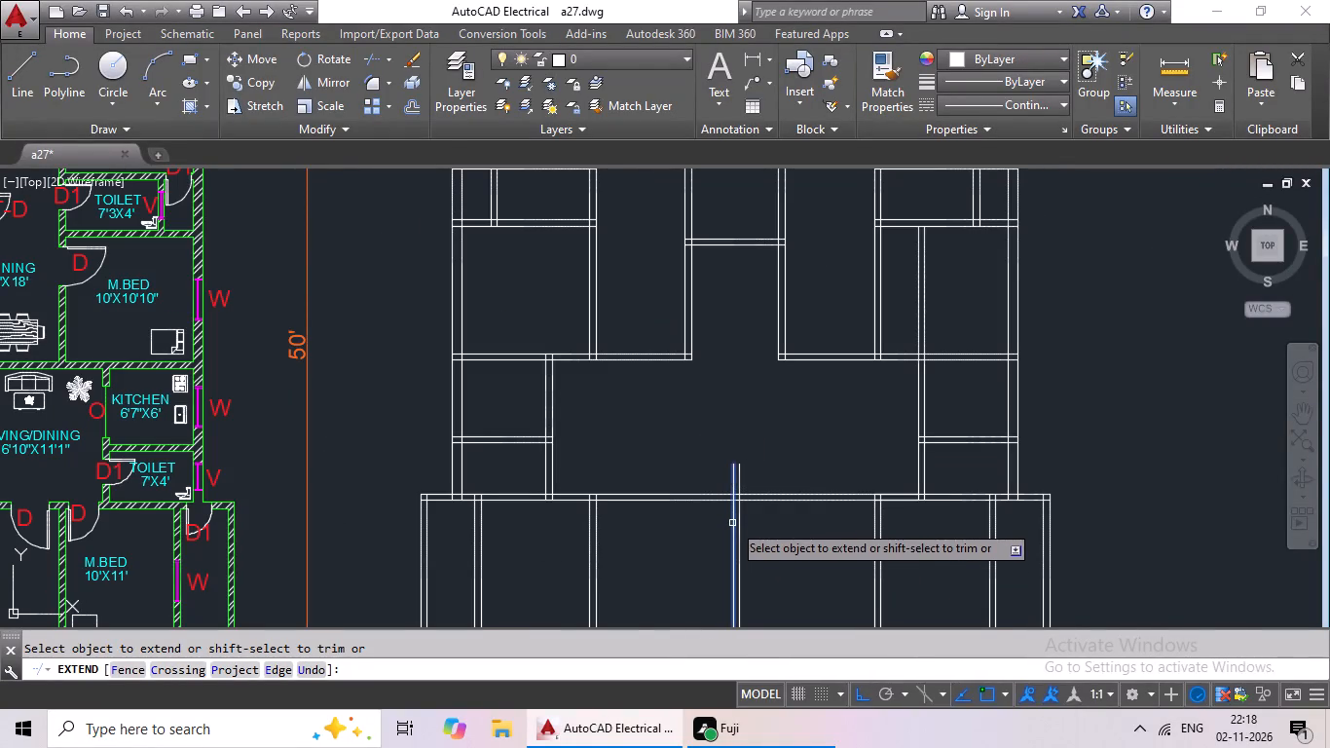
{"action": "left_click", "coordinate": [732, 523]}
{"action": "left_click", "coordinate": [732, 510]}
{"action": "left_click", "coordinate": [733, 498]}
{"action": "left_click", "coordinate": [732, 452]}
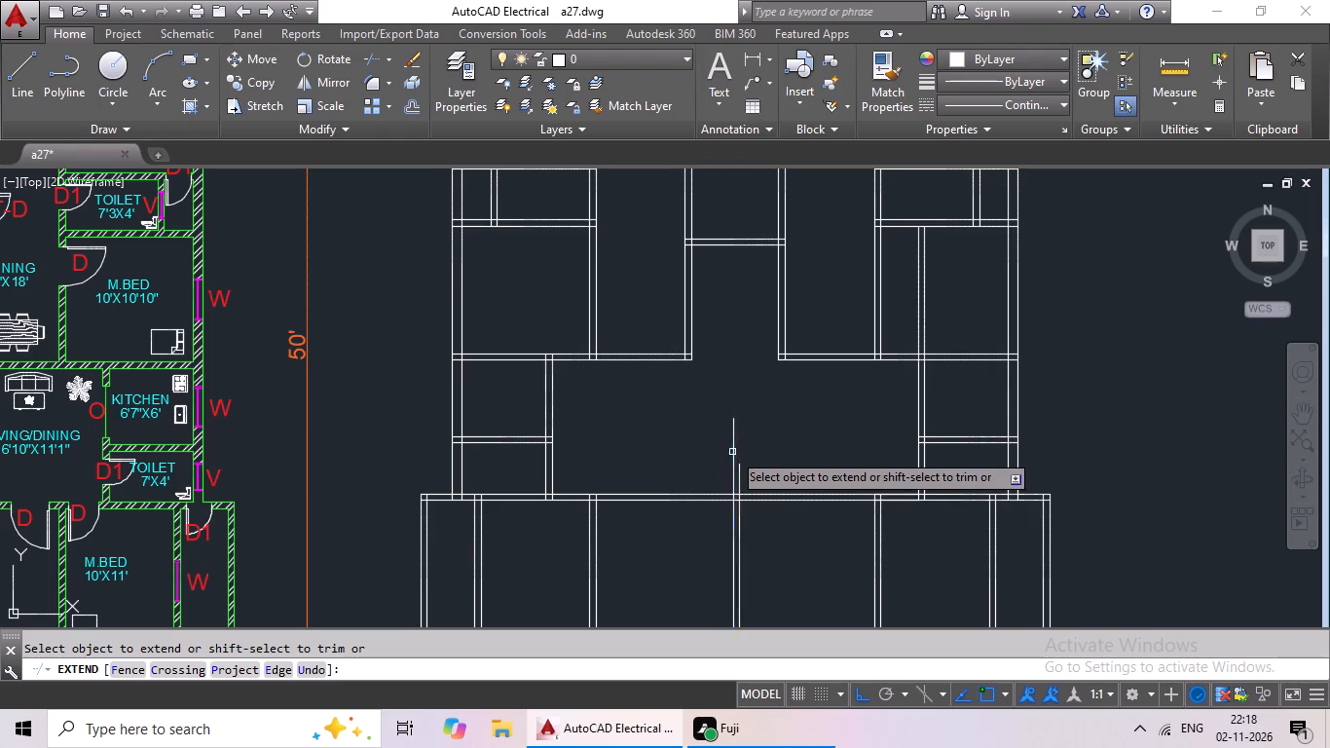
{"action": "left_click", "coordinate": [729, 446]}
{"action": "left_click", "coordinate": [729, 437]}
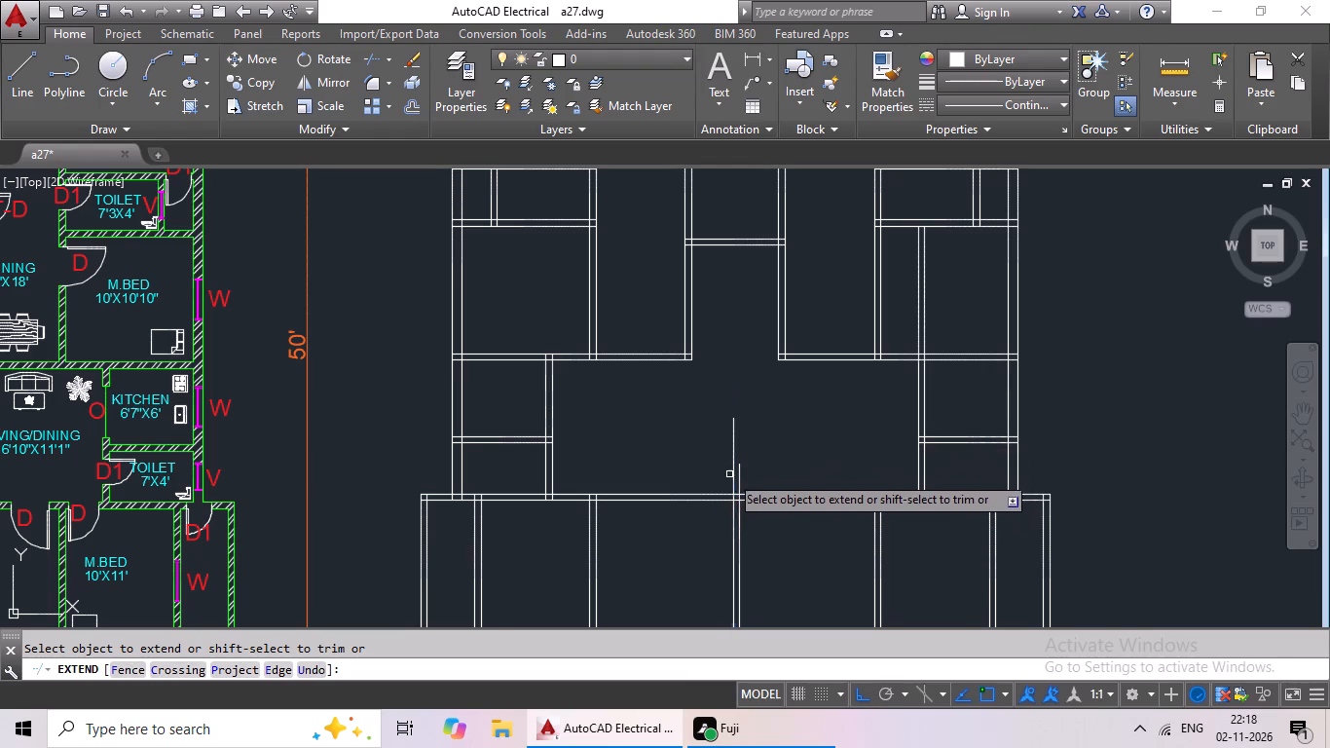
{"action": "left_click", "coordinate": [731, 467]}
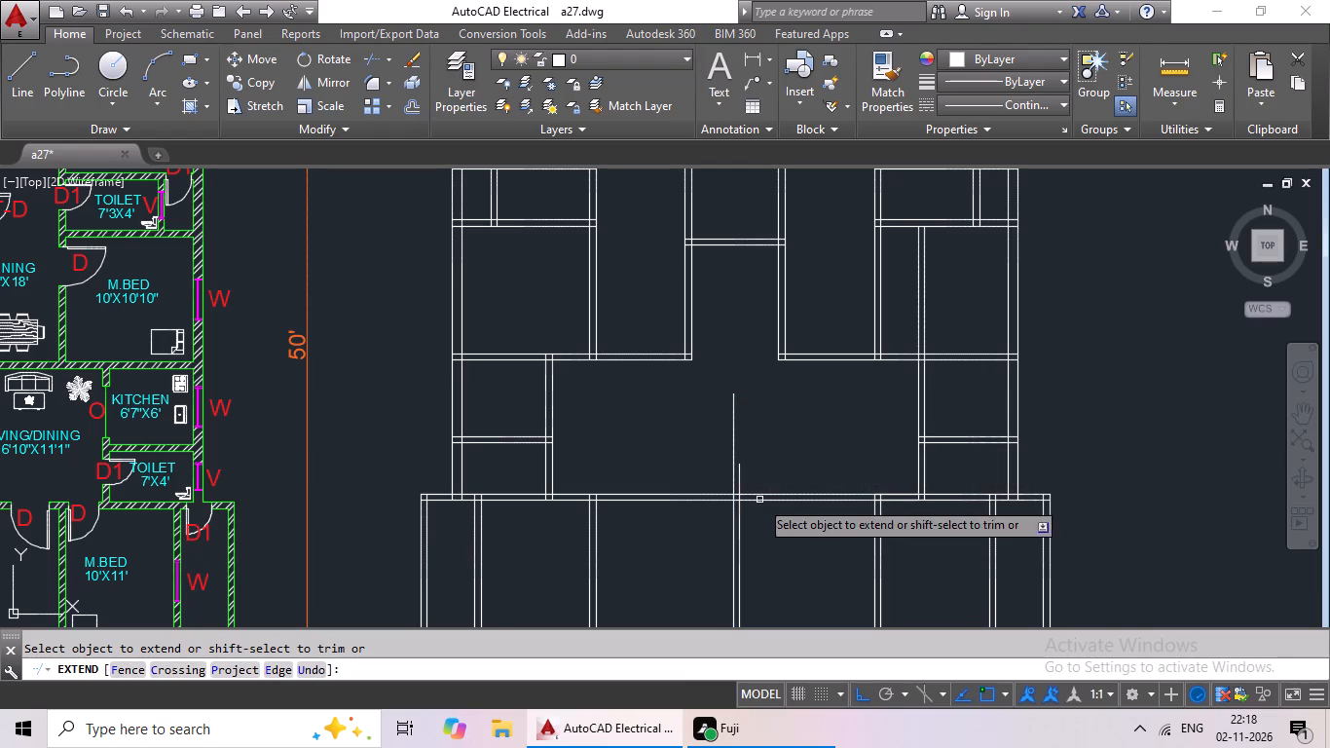
{"action": "left_click", "coordinate": [738, 511]}
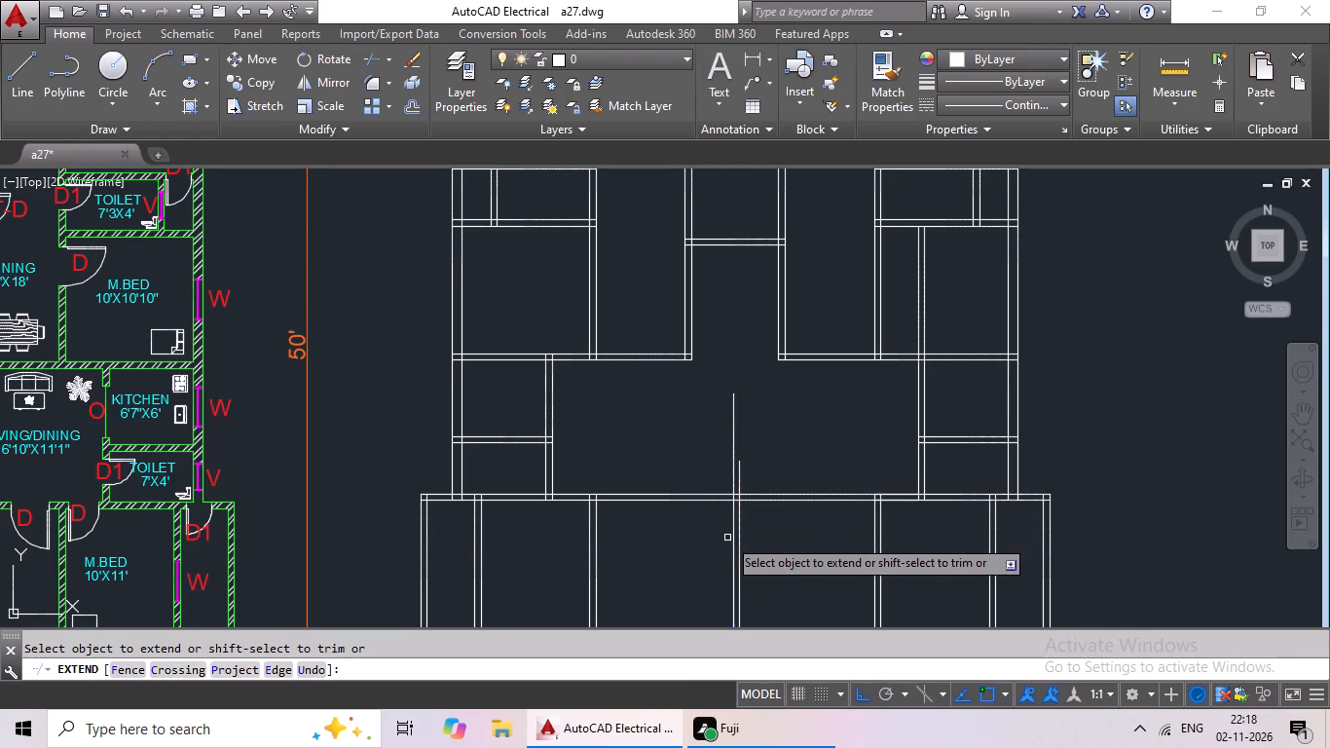
{"action": "left_click", "coordinate": [741, 543]}
{"action": "left_click", "coordinate": [739, 532]}
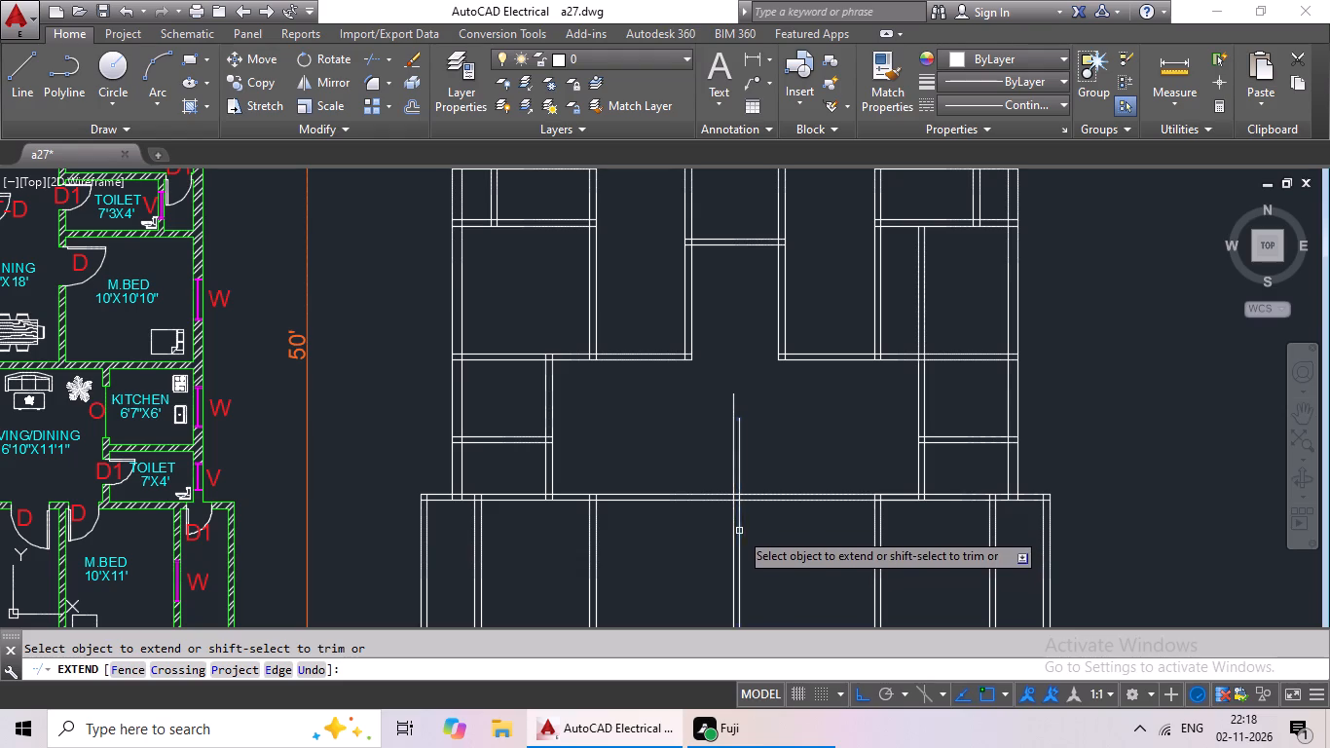
{"action": "left_click", "coordinate": [739, 523]}
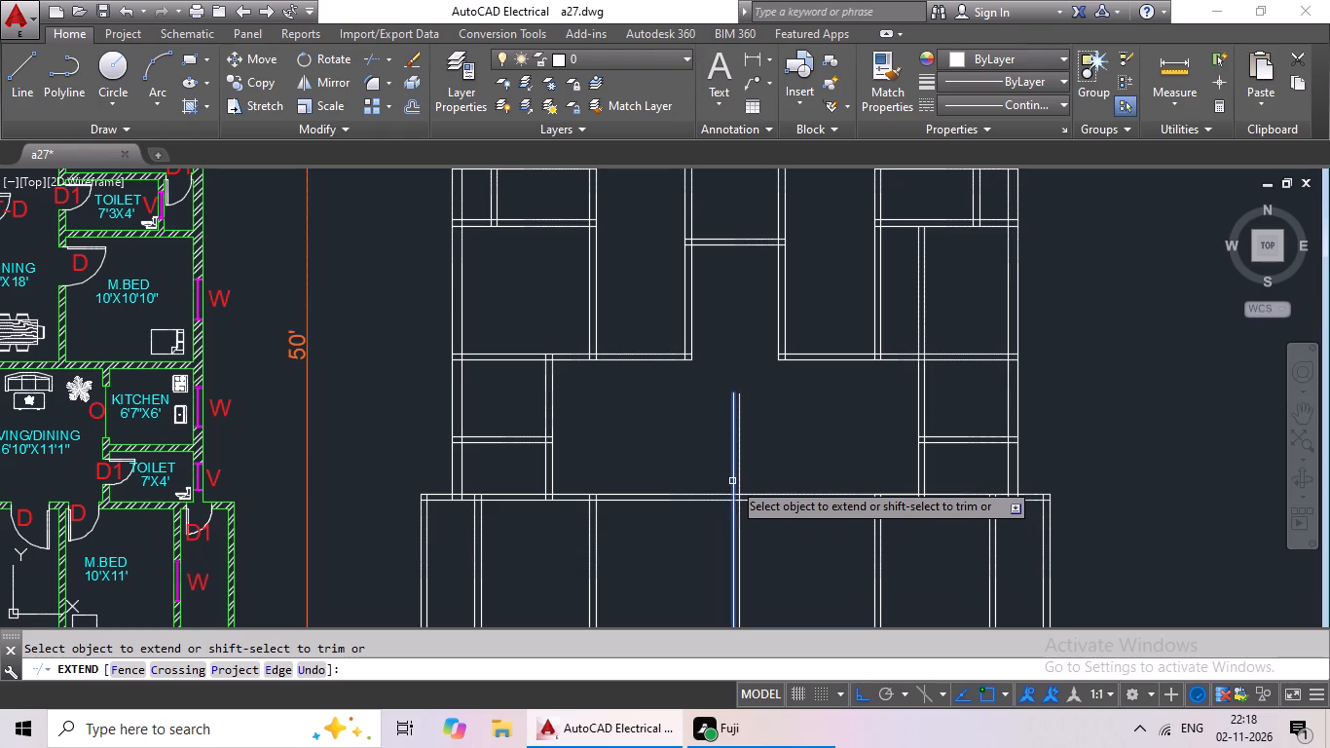
Extend both central dividing-wall lines further up, beyond the living area into the passage below the stair.
{"action": "left_click", "coordinate": [732, 474]}
{"action": "left_click", "coordinate": [730, 452]}
{"action": "left_click_drag", "start_coordinate": [730, 429], "coordinate": [732, 413]}
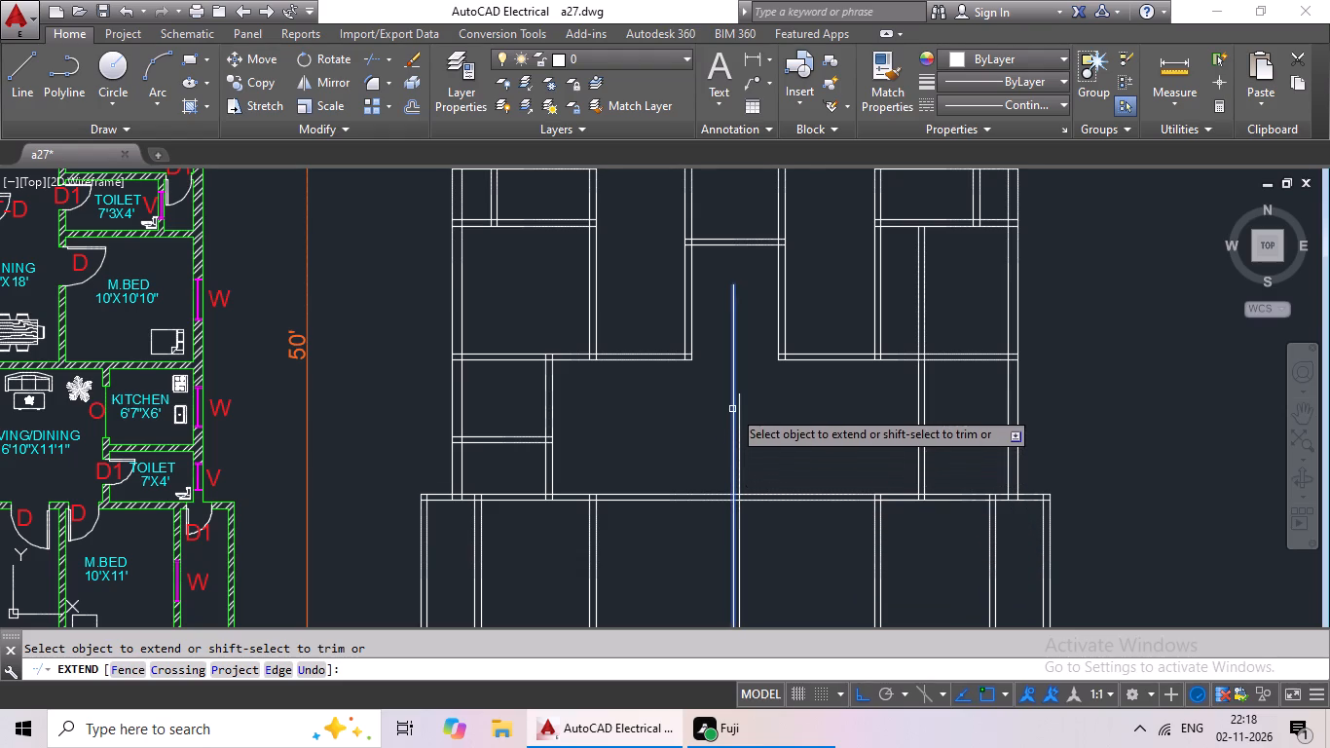
{"action": "left_click", "coordinate": [734, 481]}
{"action": "left_click", "coordinate": [739, 466]}
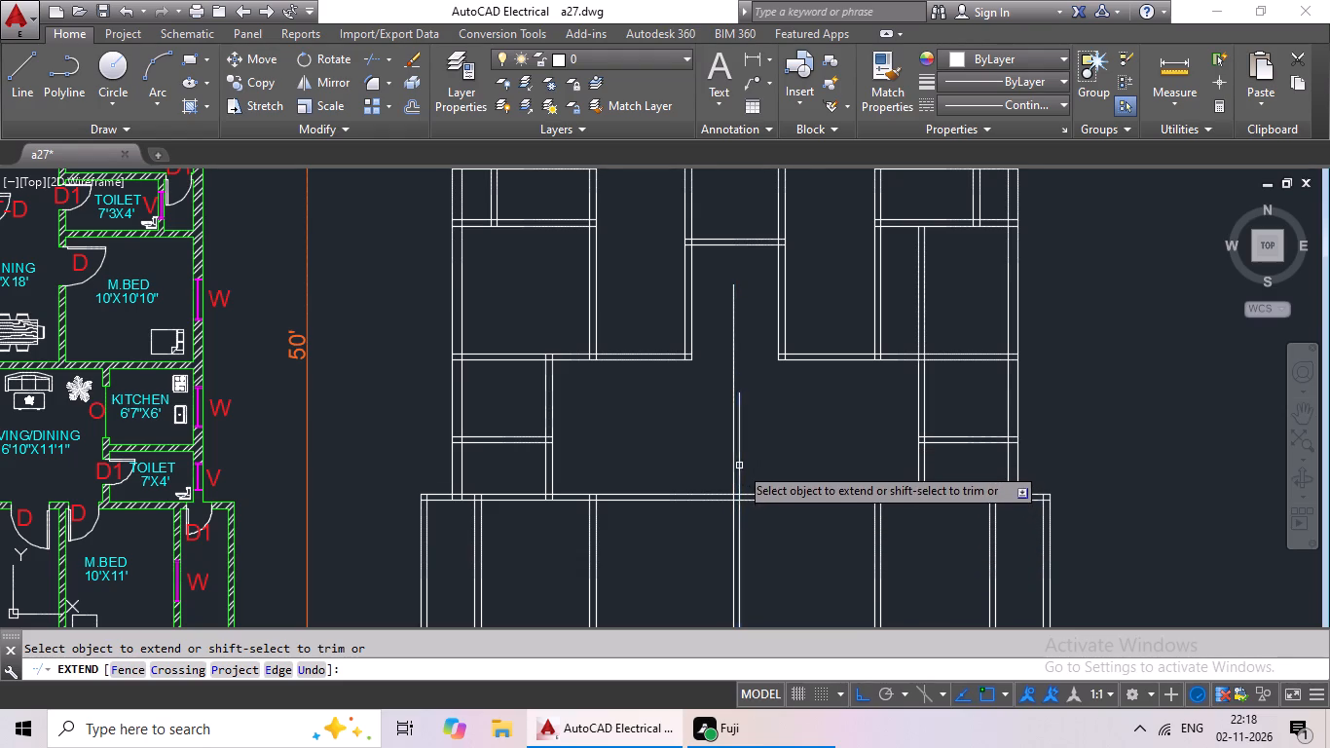
{"action": "left_click", "coordinate": [739, 454]}
{"action": "left_click", "coordinate": [736, 429]}
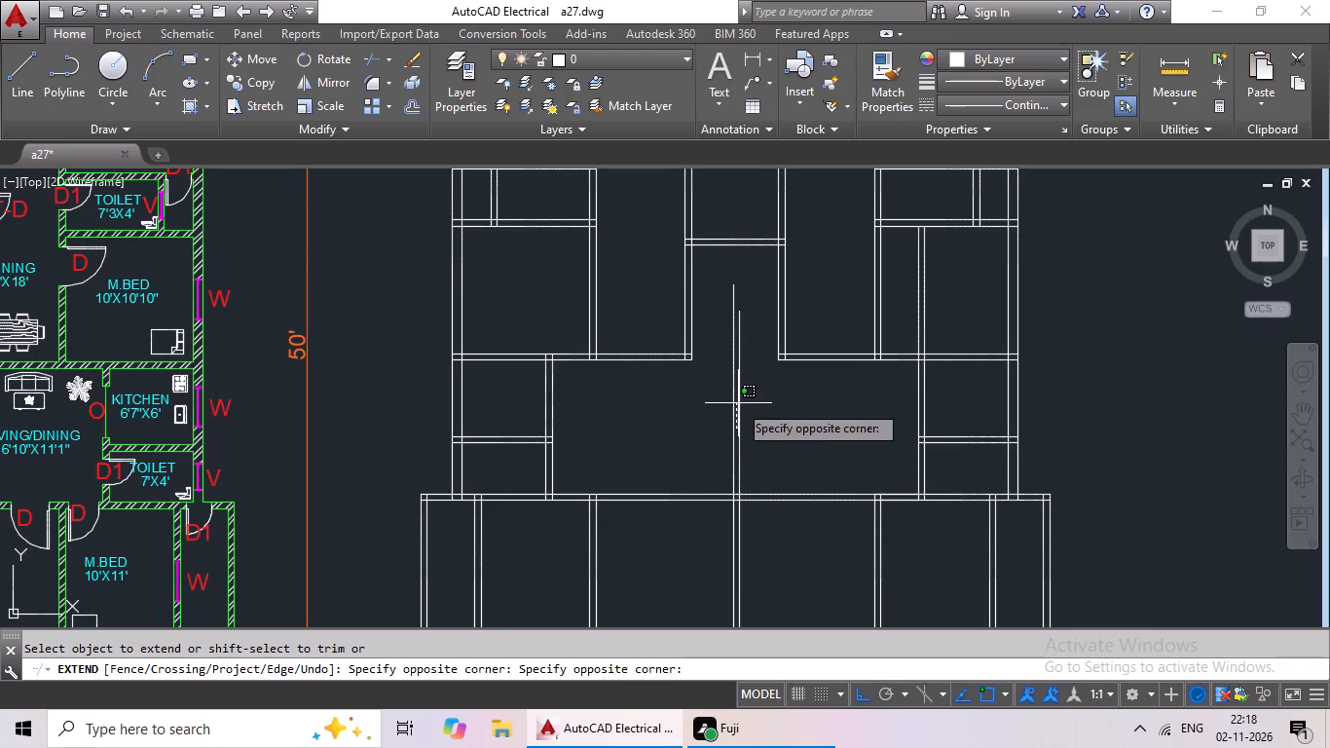
{"action": "left_click", "coordinate": [738, 402]}
{"action": "left_click", "coordinate": [736, 431]}
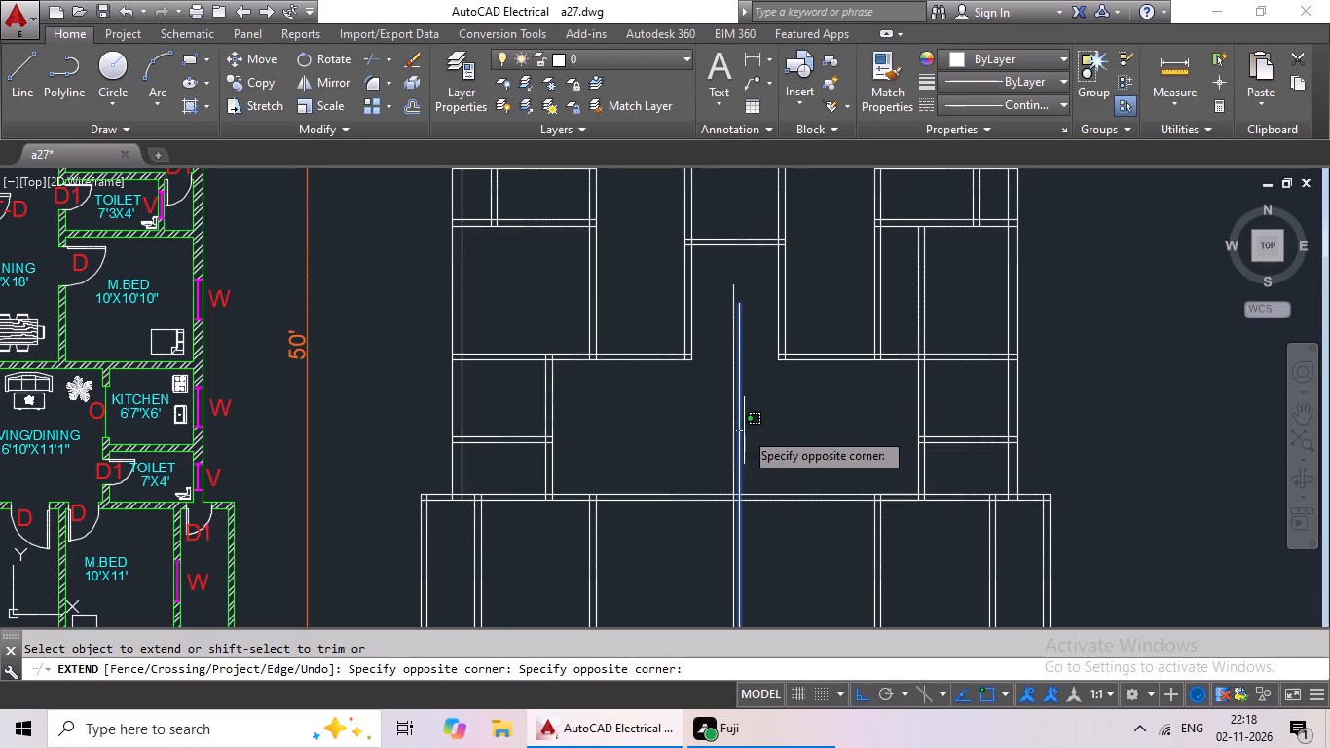
{"action": "left_click", "coordinate": [747, 412]}
Extend both central dividing-wall lines through to the upper line of the stair's lower wall.
{"action": "scroll", "coordinate": [740, 449], "scroll_direction": "up", "scroll_amount": 2}
{"action": "scroll", "coordinate": [738, 462], "scroll_direction": "down", "scroll_amount": 1}
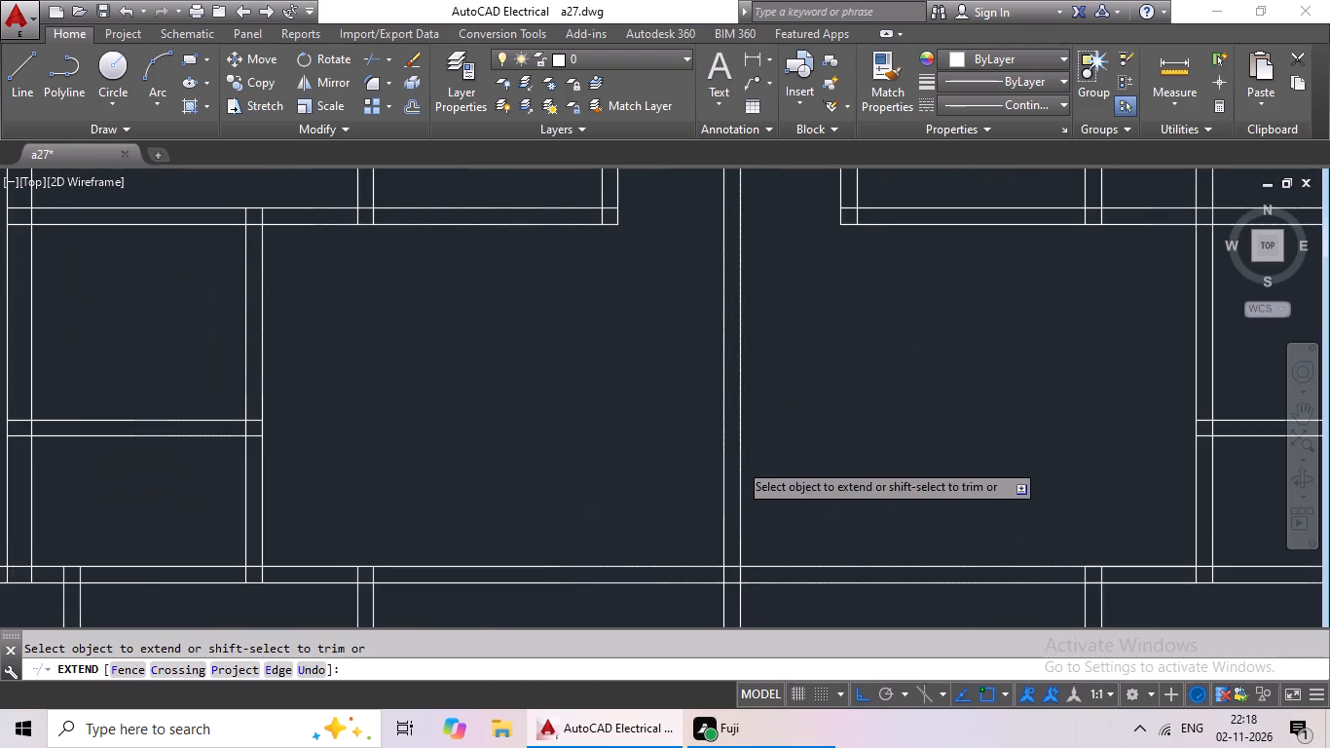
{"action": "scroll", "coordinate": [738, 462], "scroll_direction": "down", "scroll_amount": 1}
{"action": "left_click", "coordinate": [738, 464]}
{"action": "left_click", "coordinate": [740, 450]}
{"action": "left_click", "coordinate": [740, 435]}
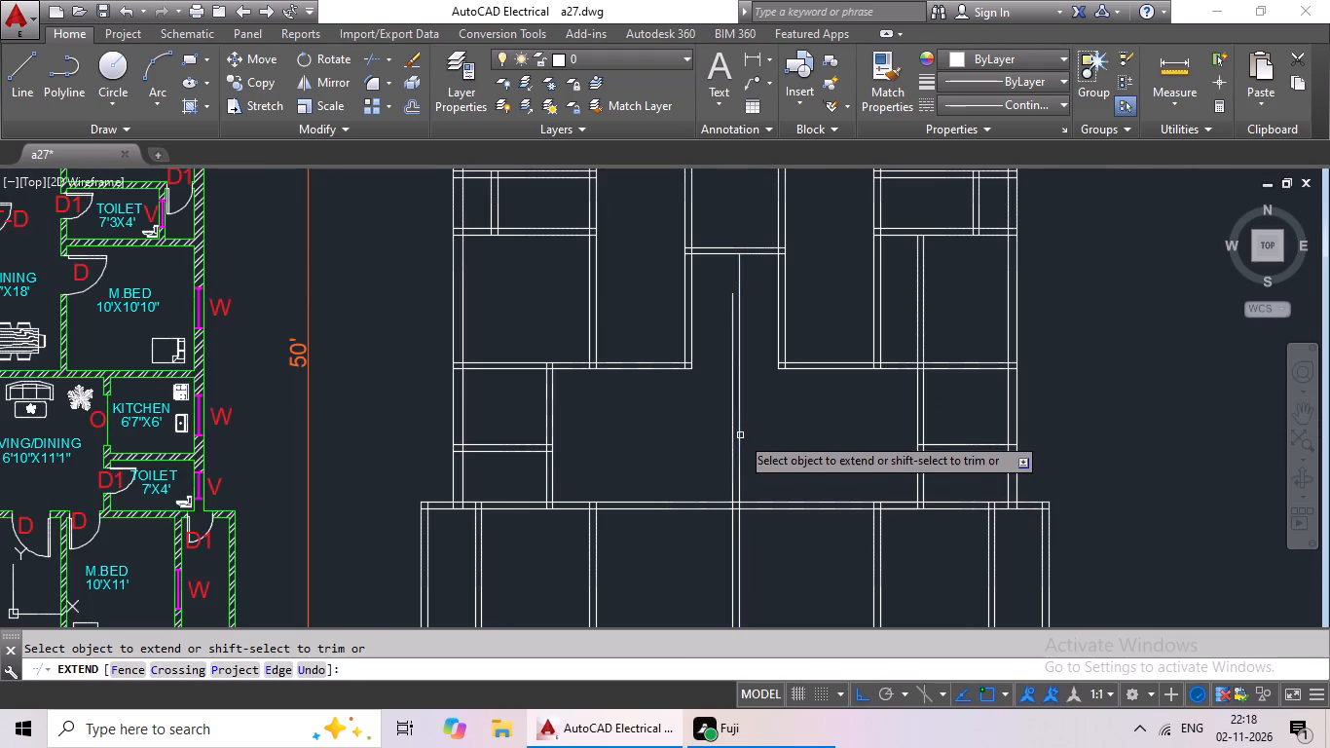
{"action": "left_click", "coordinate": [740, 422]}
{"action": "left_click", "coordinate": [727, 440]}
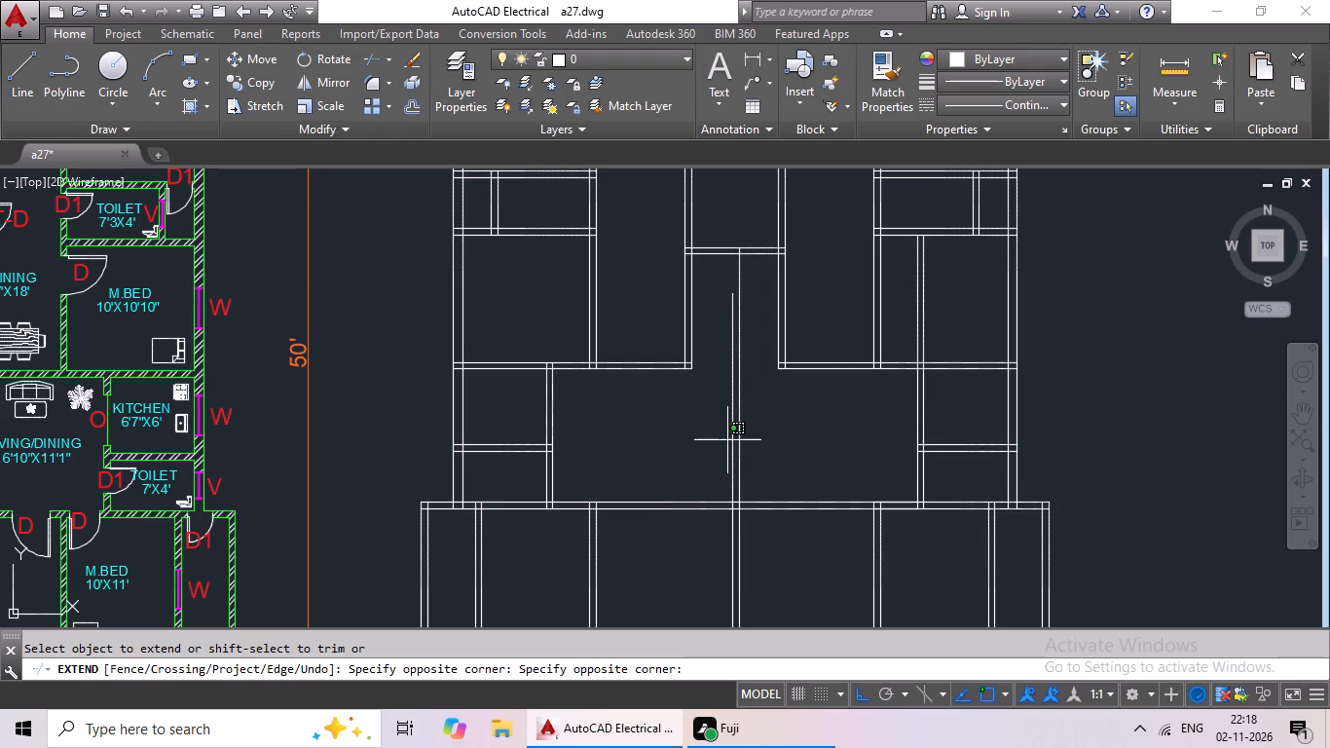
{"action": "left_click", "coordinate": [727, 404]}
{"action": "left_click", "coordinate": [733, 361]}
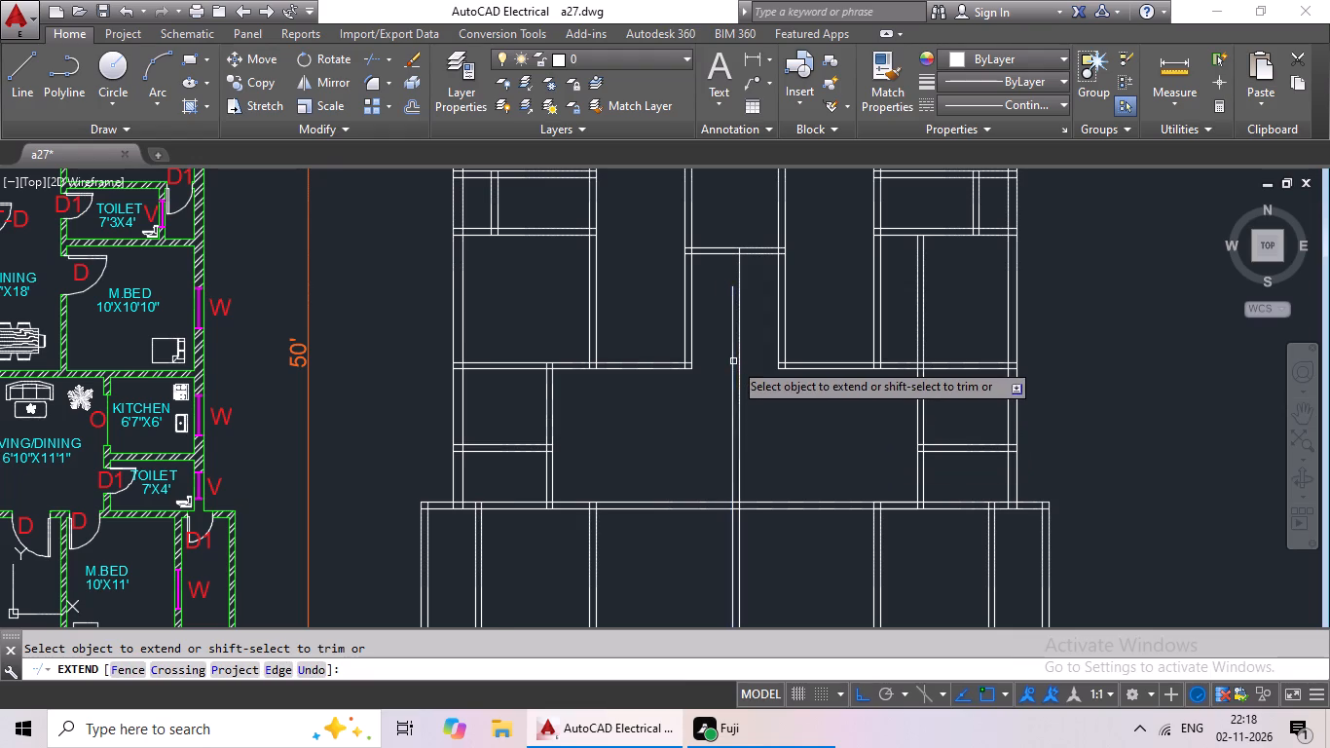
{"action": "left_click", "coordinate": [733, 337]}
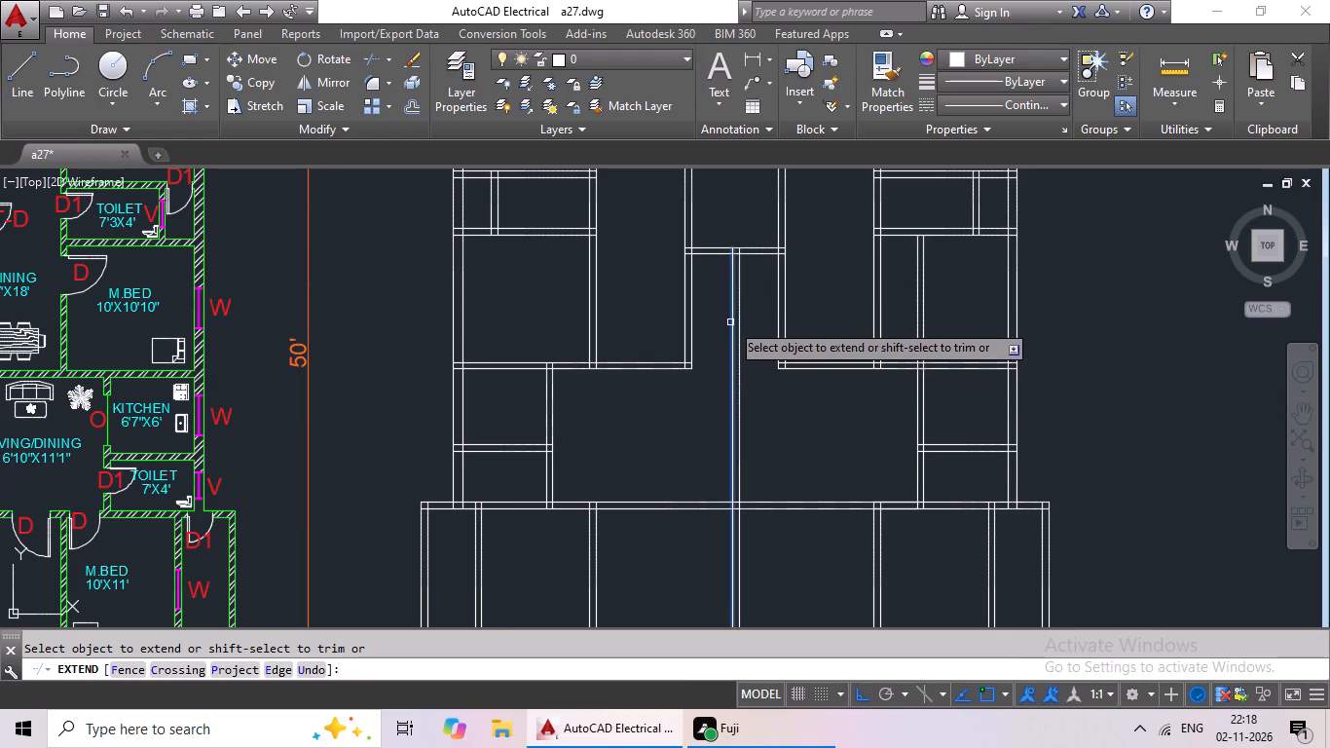
{"action": "left_click", "coordinate": [730, 322]}
{"action": "scroll", "coordinate": [779, 513], "scroll_direction": "down", "scroll_amount": 2}
{"action": "middle_click_drag", "start_coordinate": [784, 539], "coordinate": [795, 468]}
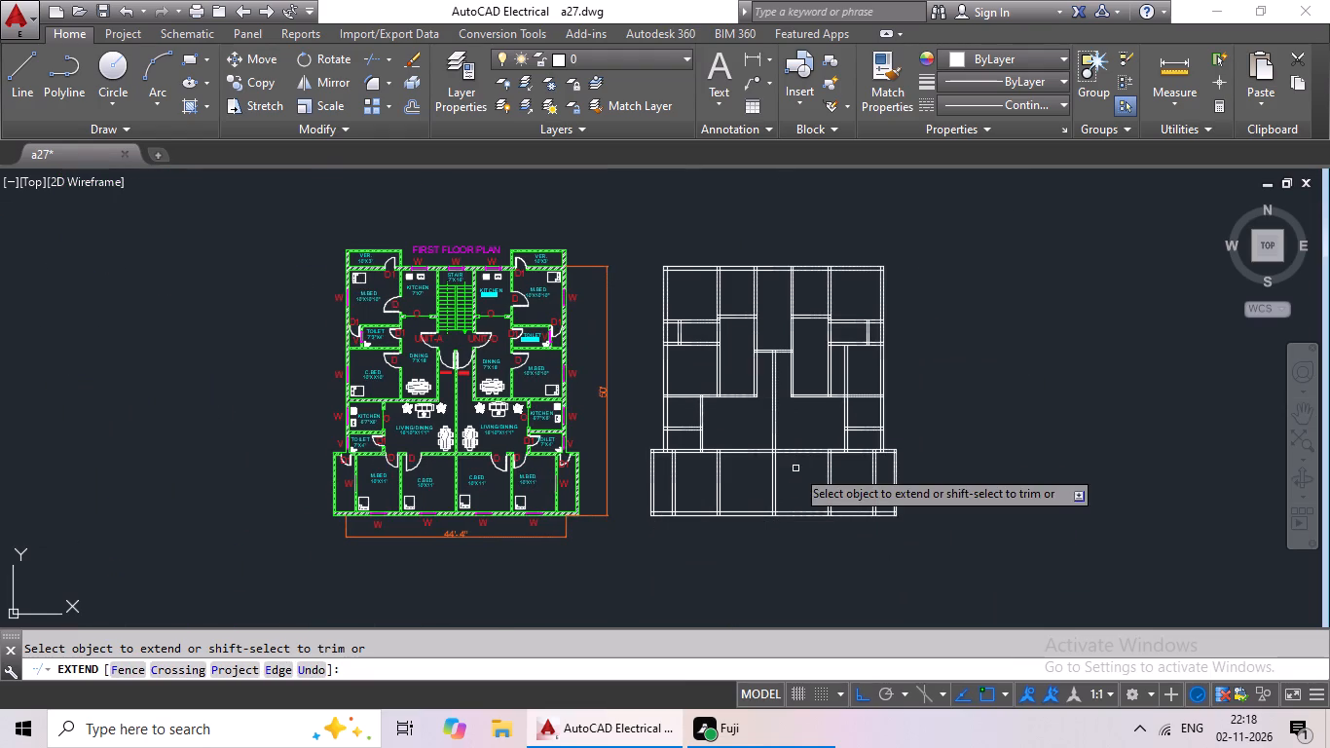
{"action": "scroll", "coordinate": [792, 478], "scroll_direction": "up", "scroll_amount": 3}
{"action": "middle_click_drag", "start_coordinate": [797, 478], "coordinate": [757, 553]}
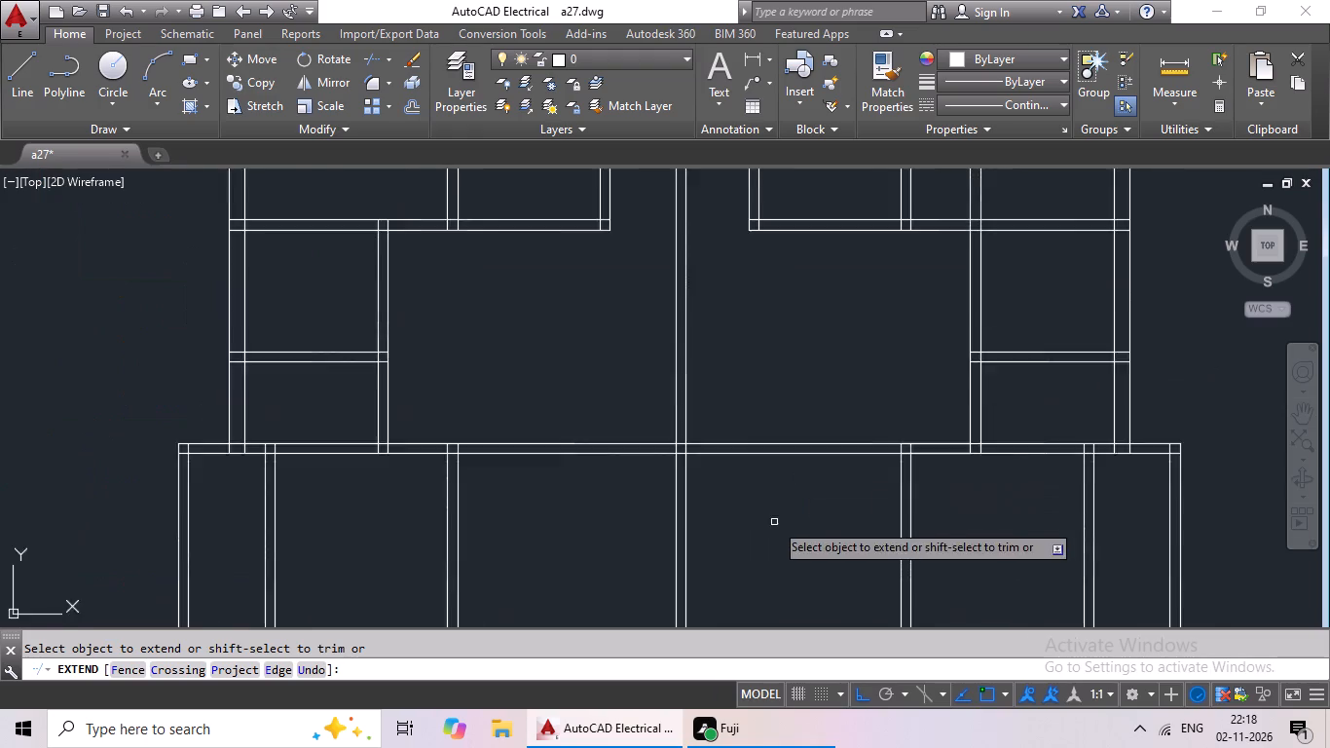
{"action": "scroll", "coordinate": [775, 521], "scroll_direction": "down", "scroll_amount": 2}
{"action": "middle_click_drag", "start_coordinate": [777, 527], "coordinate": [838, 481]}
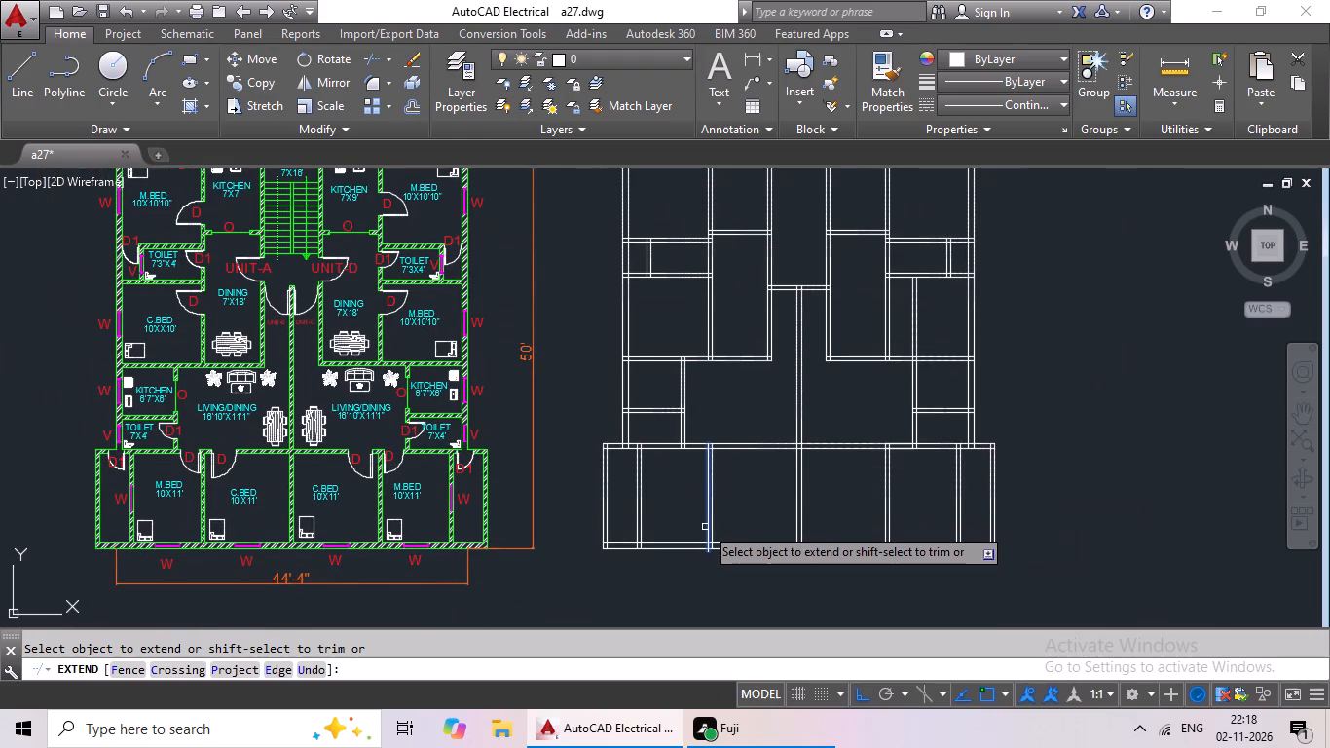
{"action": "middle_click_drag", "start_coordinate": [788, 502], "coordinate": [839, 492]}
{"action": "key", "text": "Escape"}
{"action": "key", "text": "Escape"}
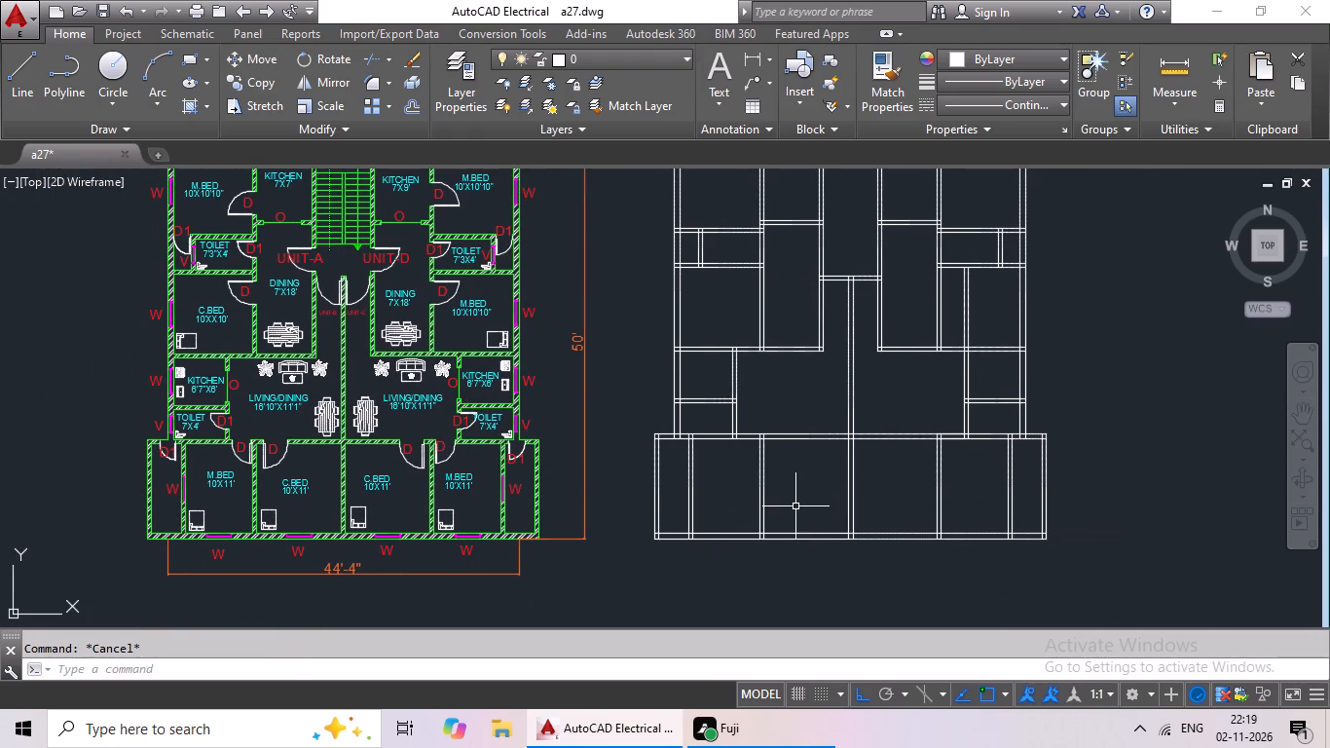
Offset the outer line of the redrawn plan's top wall 3' upward for the veranda depth.
{"action": "scroll", "coordinate": [805, 506], "scroll_direction": "down", "scroll_amount": 1}
{"action": "middle_click_drag", "start_coordinate": [806, 514], "coordinate": [740, 598]}
{"action": "key", "text": "Escape"}
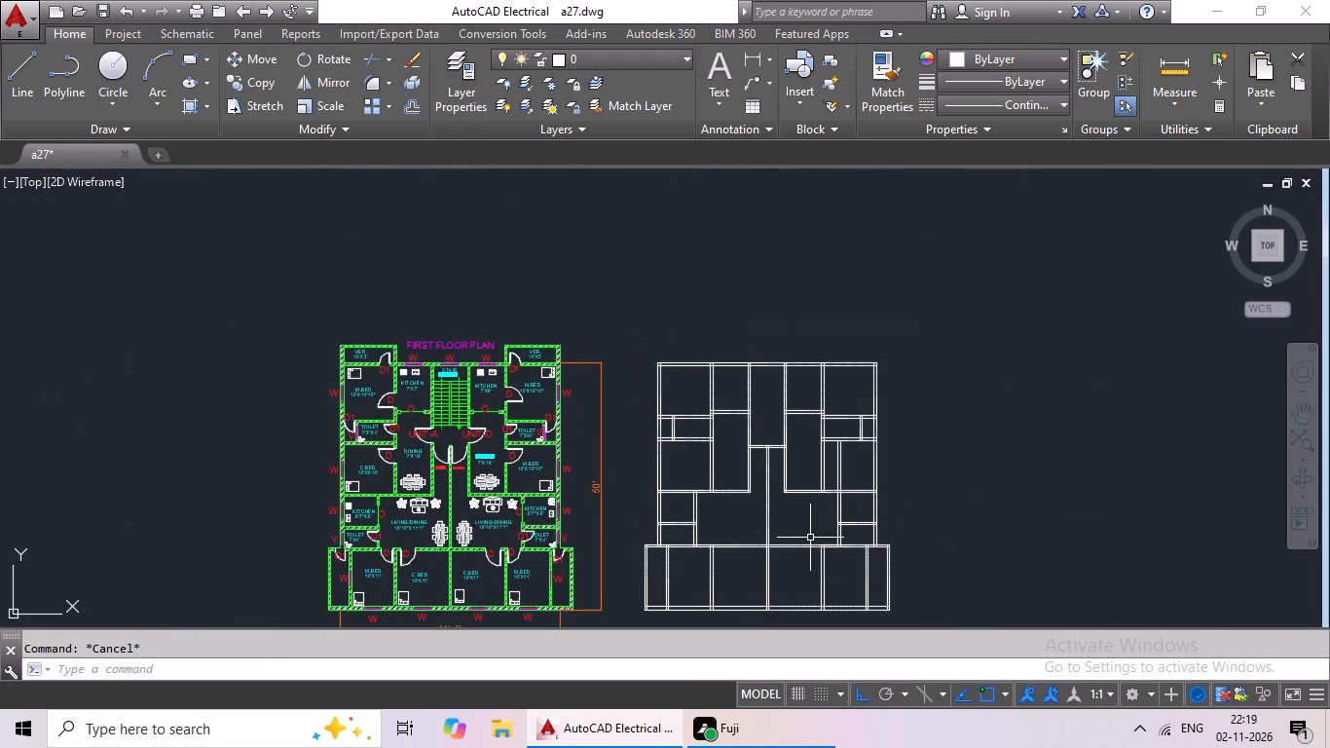
{"action": "middle_click_drag", "start_coordinate": [987, 497], "coordinate": [1033, 430]}
{"action": "middle_click_drag", "start_coordinate": [1033, 429], "coordinate": [986, 491]}
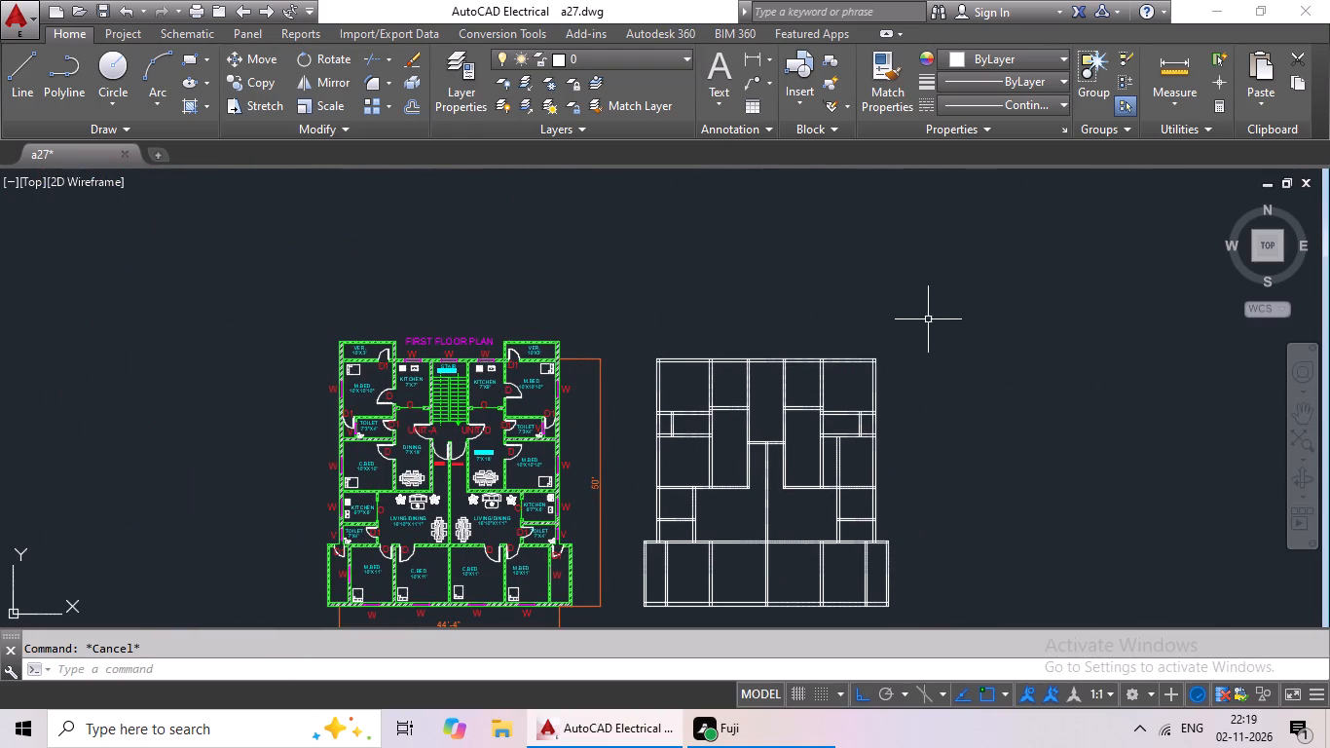
{"action": "scroll", "coordinate": [866, 340], "scroll_direction": "up", "scroll_amount": 2}
{"action": "key", "text": "Escape"}
{"action": "key", "text": "Escape"}
{"action": "key", "text": "Escape"}
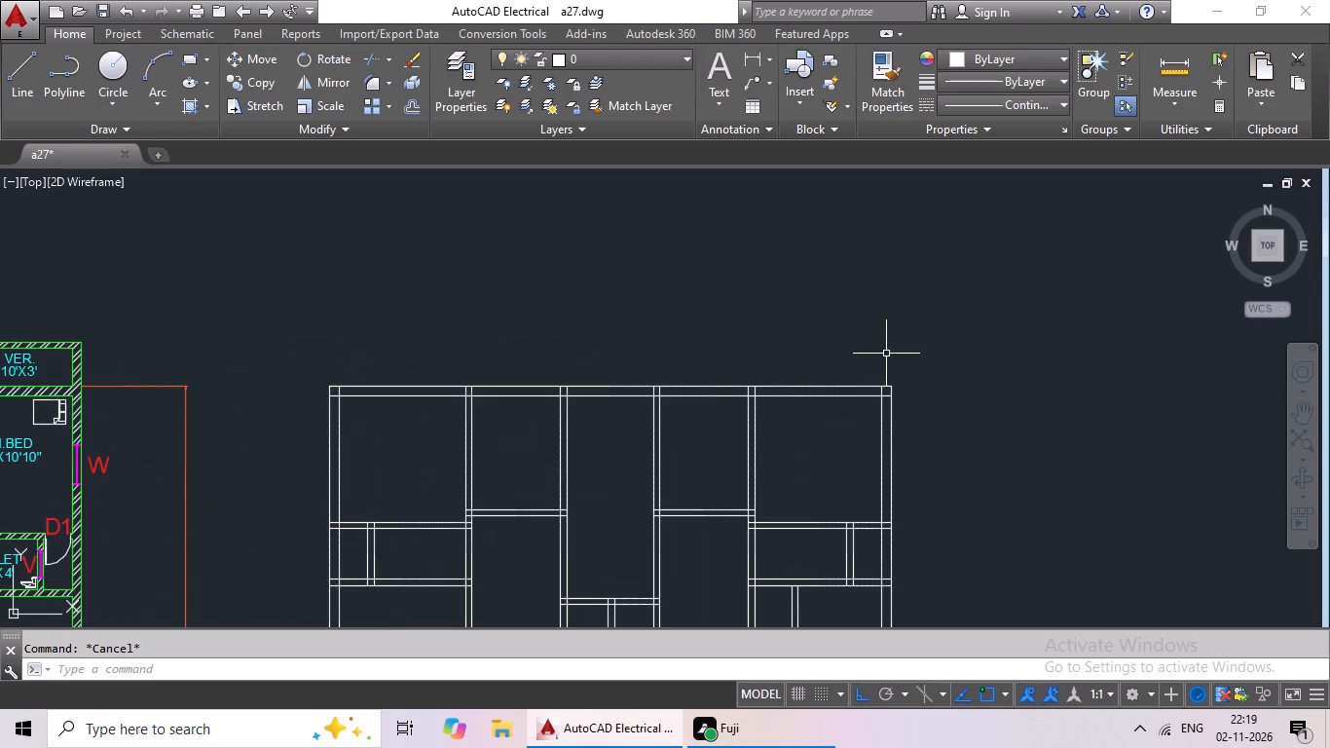
{"action": "key", "text": "o"}
{"action": "key", "text": "Return"}
{"action": "type", "text": "3'"}
{"action": "key", "text": "Return"}
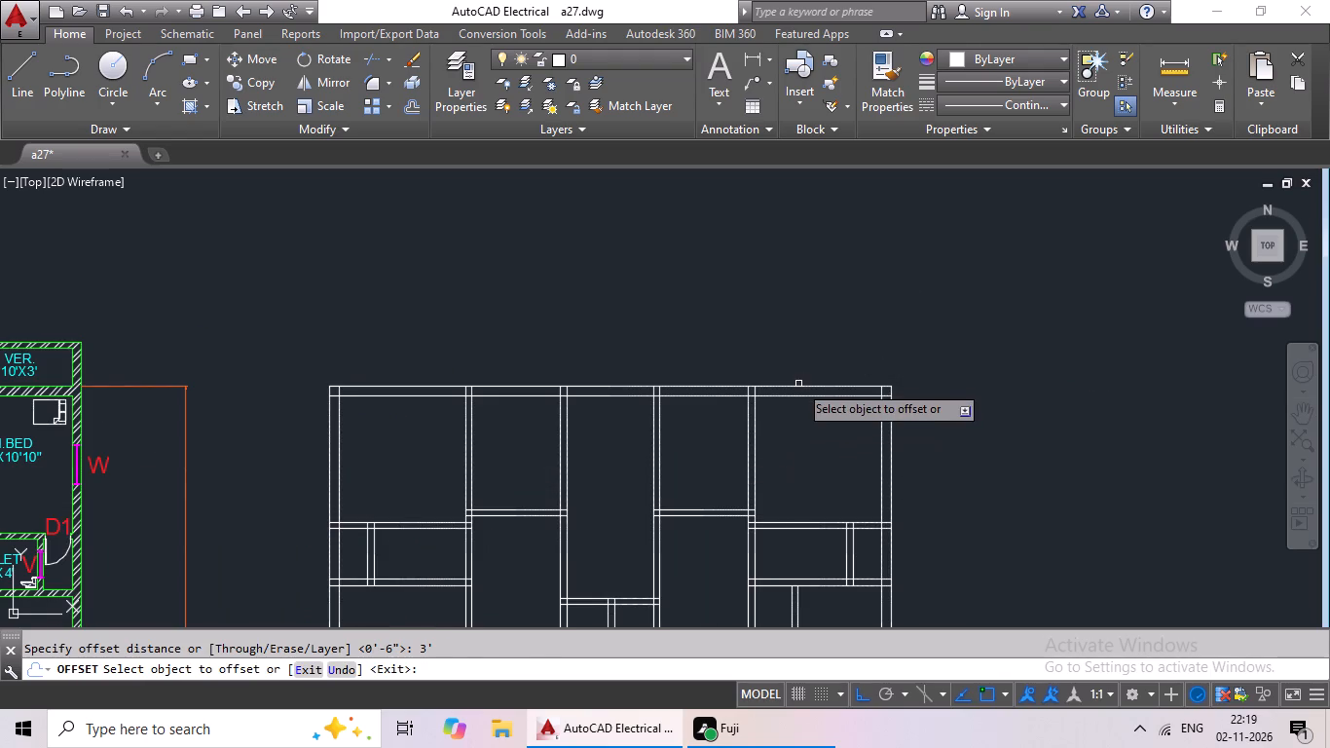
{"action": "left_click_drag", "start_coordinate": [798, 386], "coordinate": [796, 395]}
{"action": "left_click", "coordinate": [811, 332]}
{"action": "key", "text": "Escape"}
{"action": "key", "text": "Escape"}
{"action": "key", "text": "Escape"}
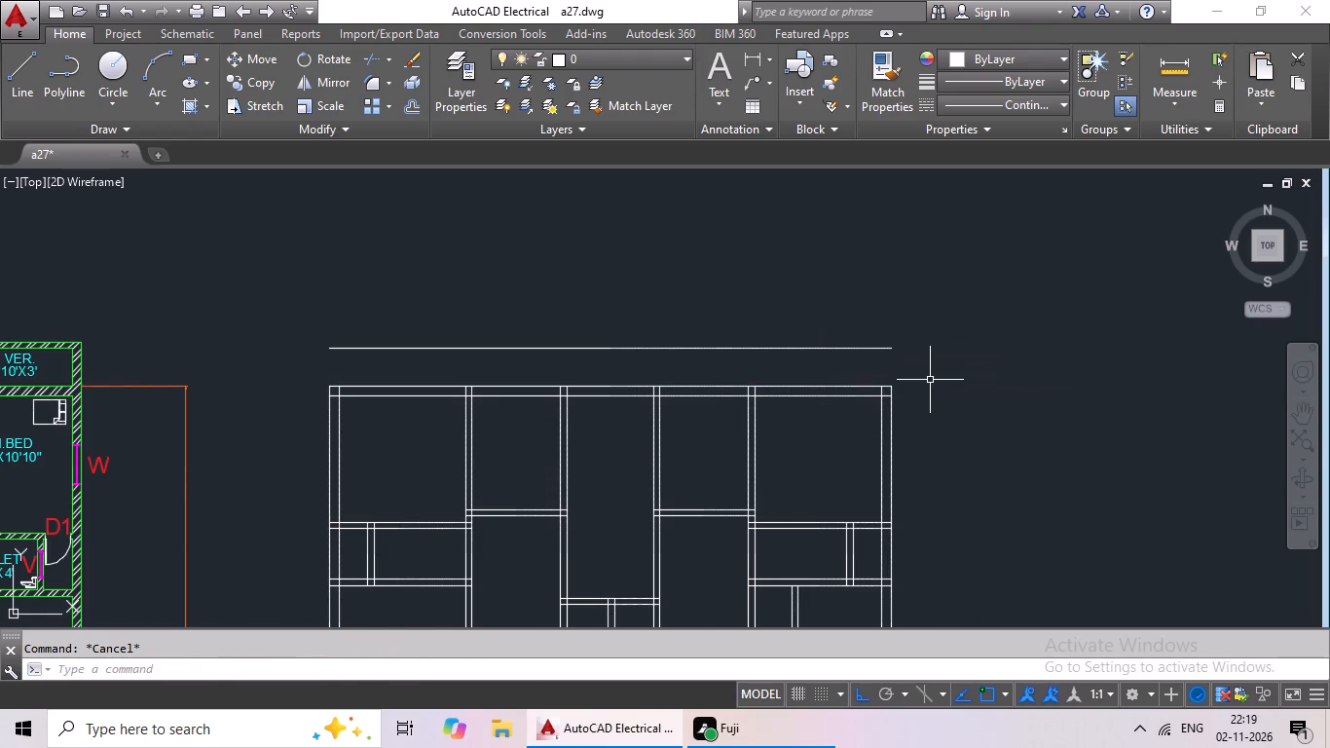
Offset the new veranda line 6" upward to form the veranda's outer wall.
{"action": "key", "text": "o"}
{"action": "key", "text": "Return"}
{"action": "key", "text": "6"}
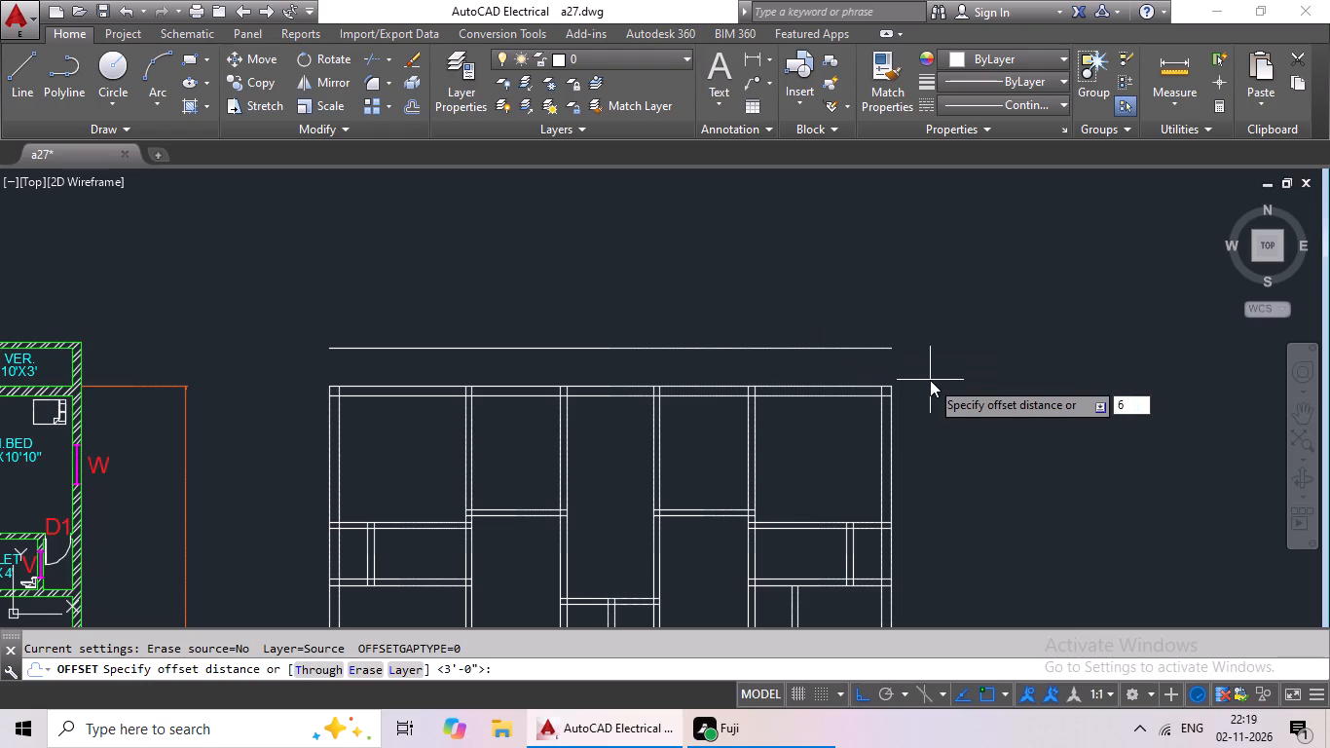
{"action": "key", "text": "shift+quotedbl"}
{"action": "key", "text": "Return"}
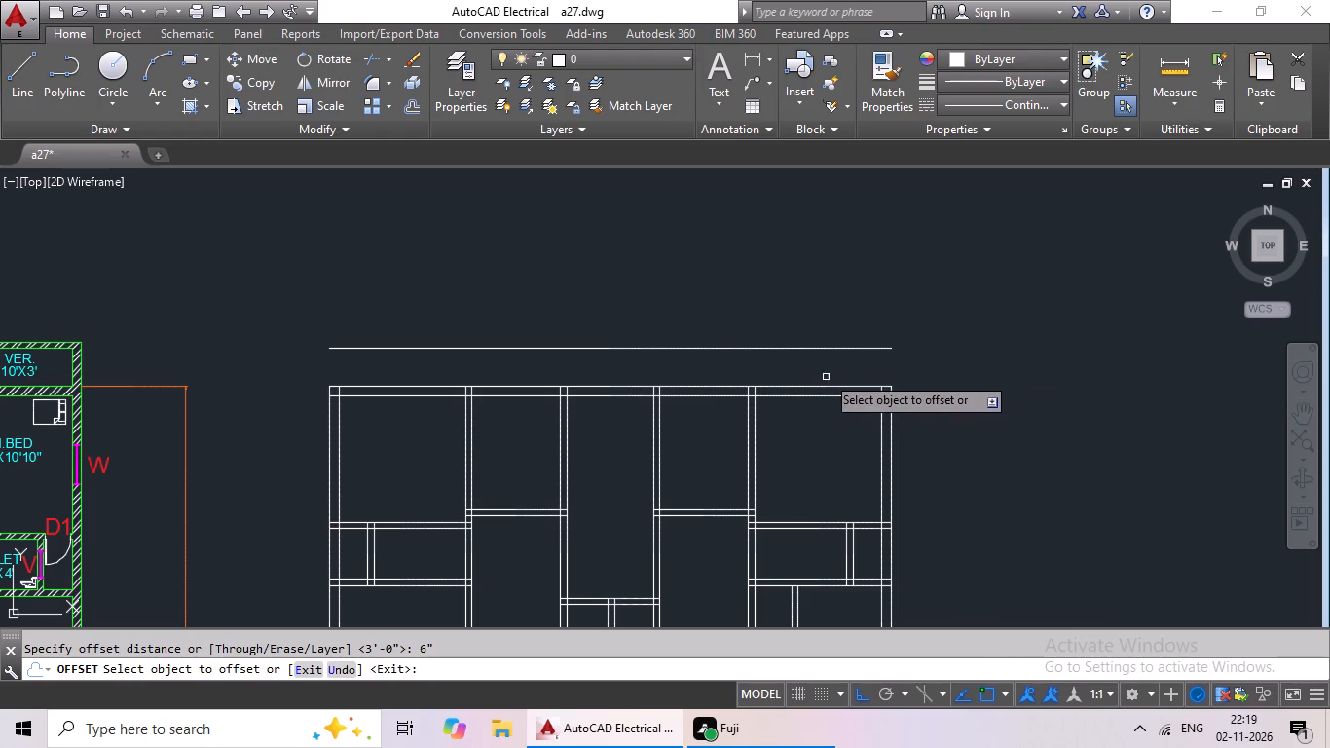
{"action": "left_click_drag", "start_coordinate": [824, 349], "coordinate": [828, 337]}
{"action": "left_click", "coordinate": [840, 290]}
{"action": "key", "text": "Escape"}
{"action": "key", "text": "Escape"}
{"action": "key", "text": "Escape"}
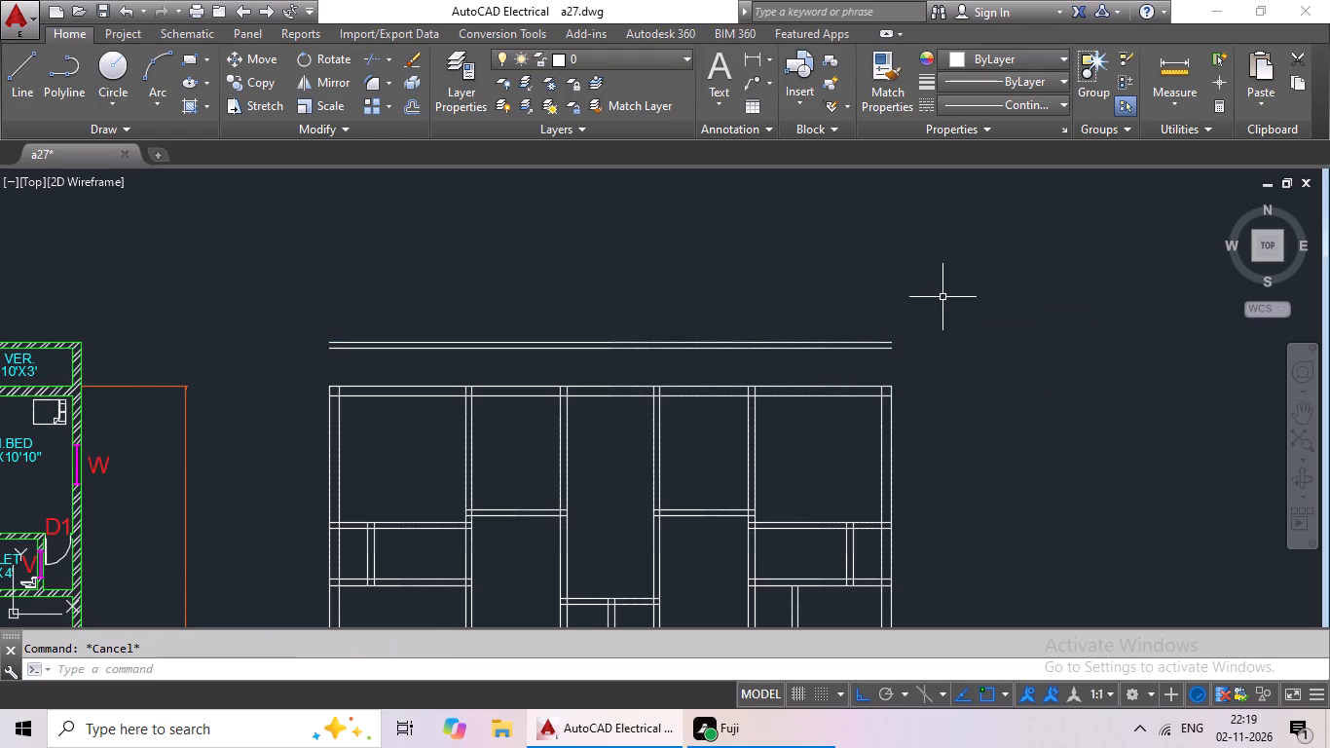
Extend the inner and outer lines of both exterior side walls up to the veranda wall's outermost line.
{"action": "type", "text": "ex"}
{"action": "key", "text": "space"}
{"action": "key", "text": "space"}
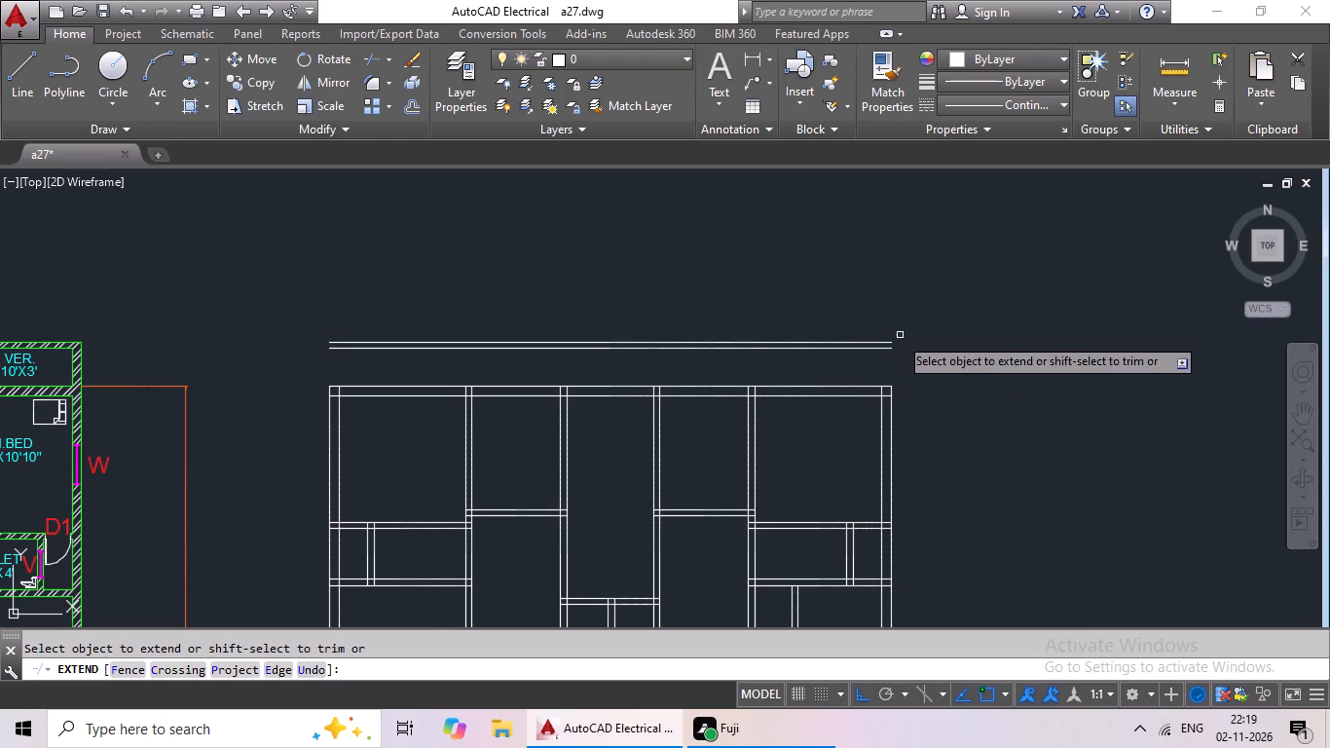
{"action": "left_click", "coordinate": [883, 416]}
{"action": "left_click", "coordinate": [882, 411]}
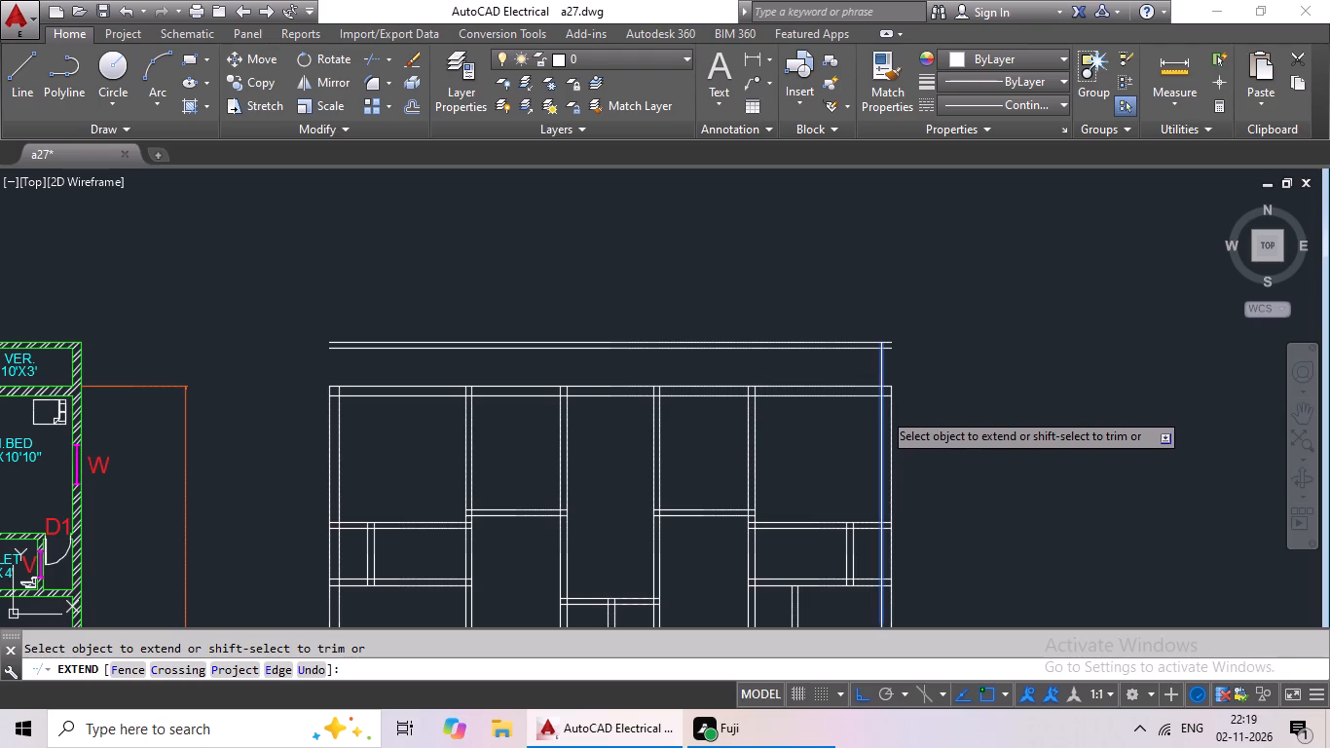
{"action": "left_click", "coordinate": [889, 430]}
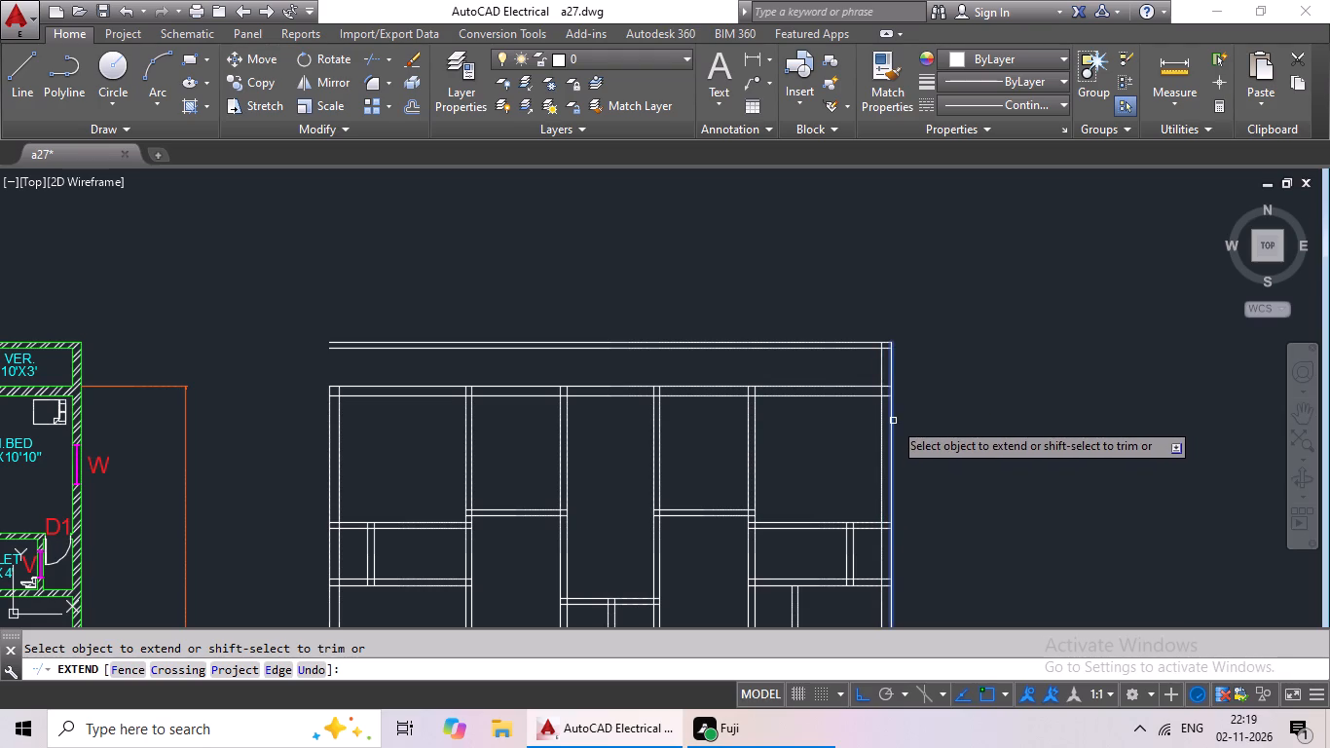
{"action": "left_click", "coordinate": [893, 421]}
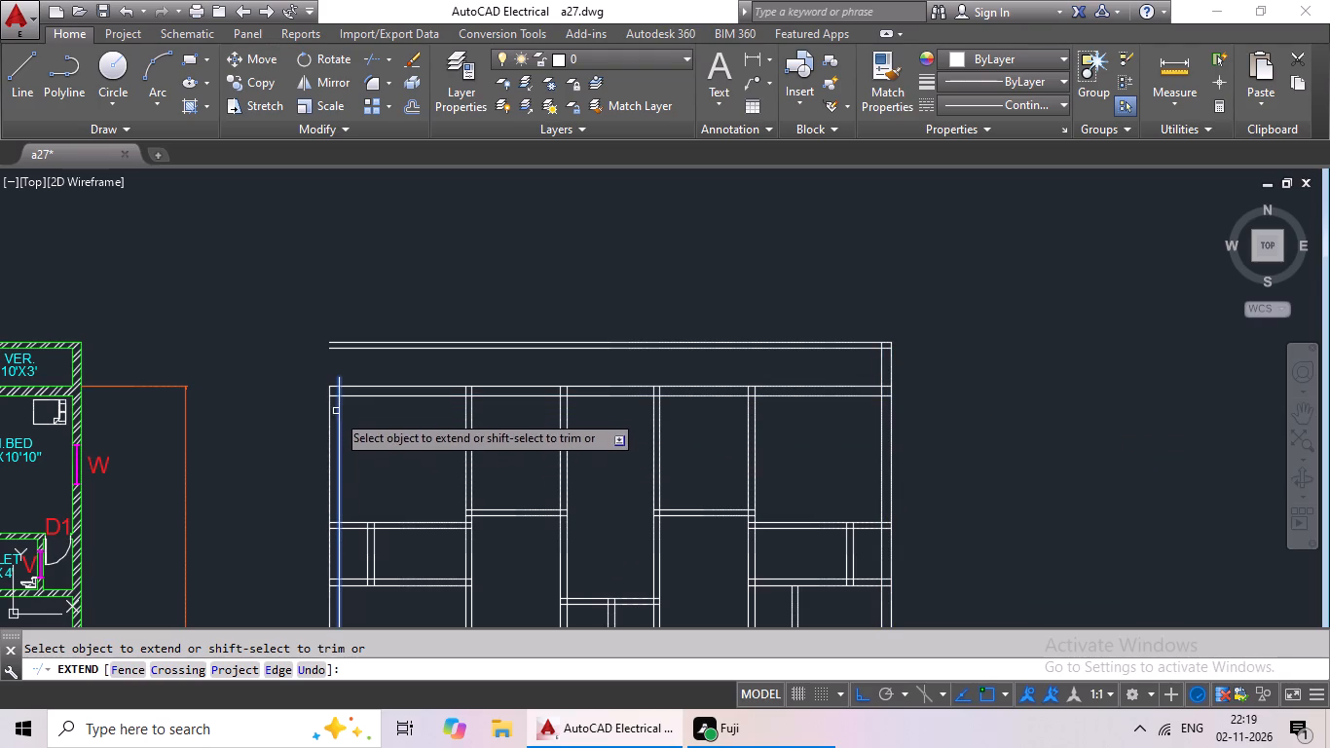
{"action": "left_click", "coordinate": [329, 429]}
{"action": "left_click", "coordinate": [328, 418]}
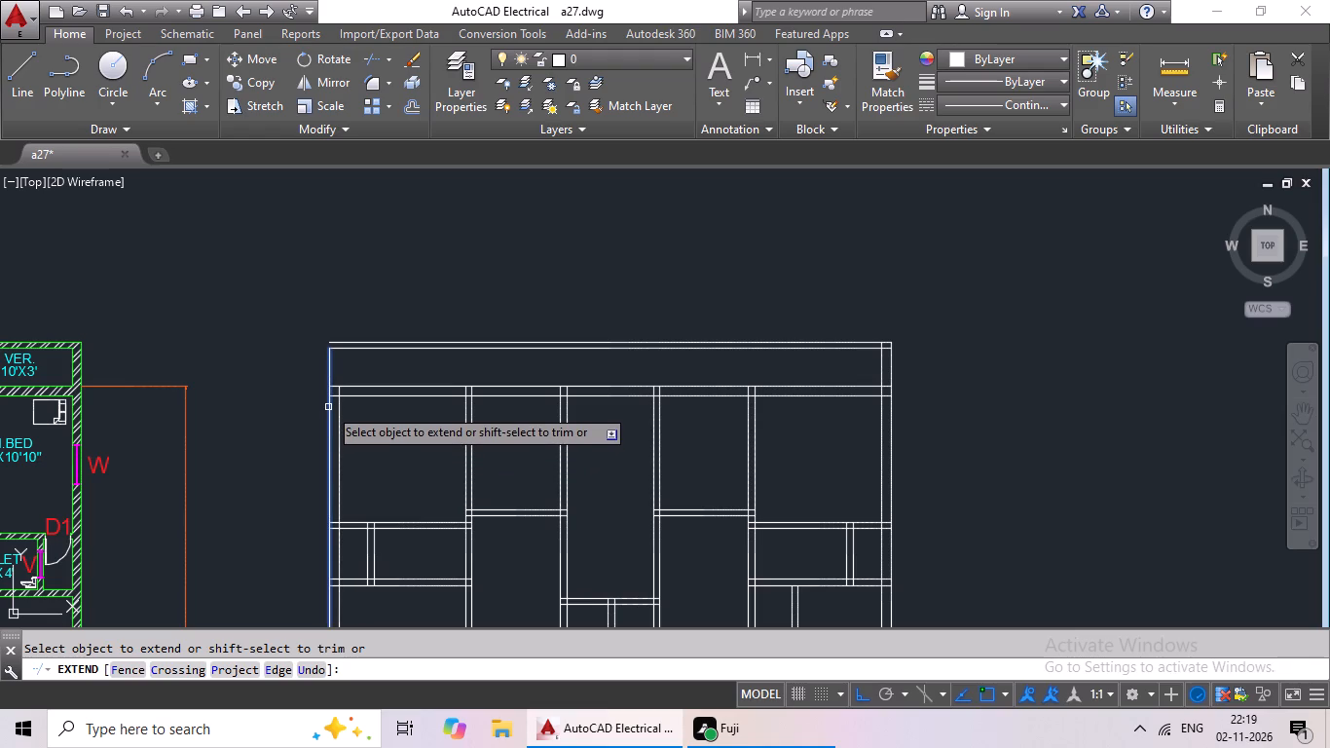
{"action": "left_click", "coordinate": [328, 404]}
{"action": "left_click", "coordinate": [328, 397]}
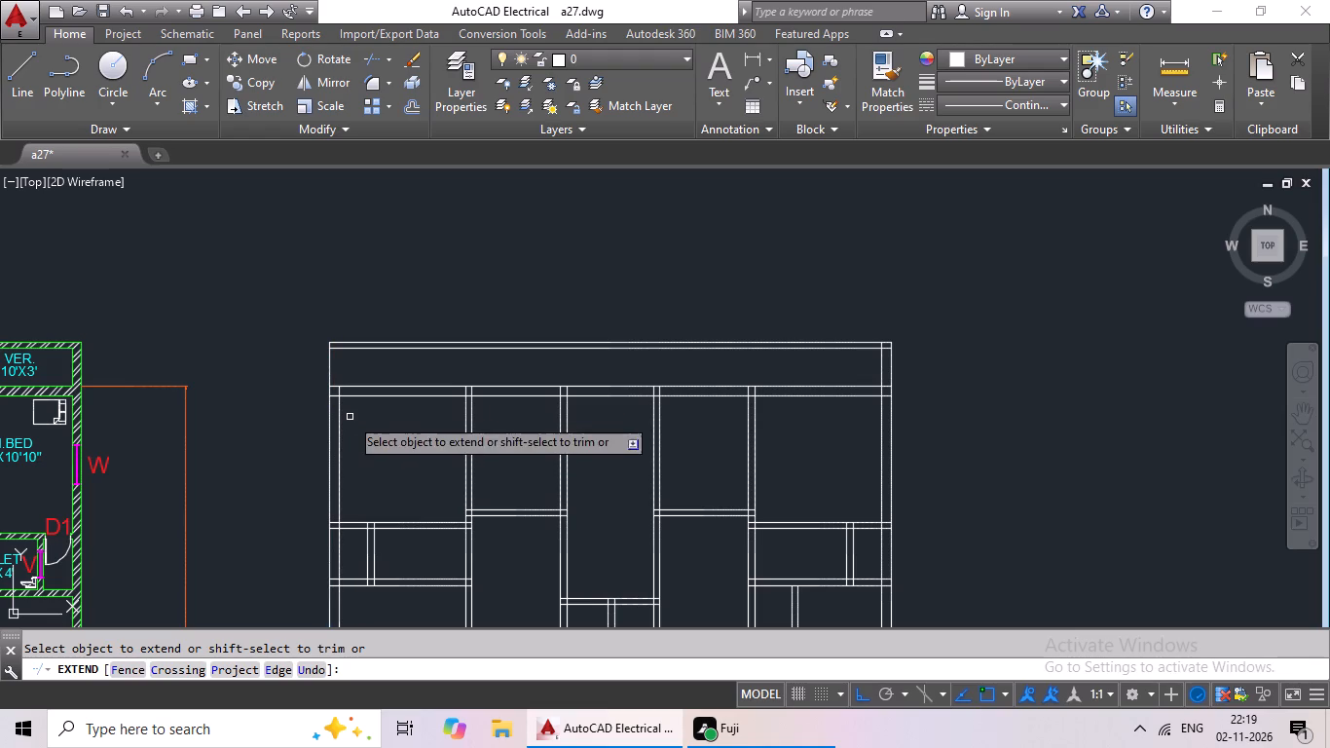
{"action": "left_click", "coordinate": [340, 439]}
{"action": "left_click", "coordinate": [336, 419]}
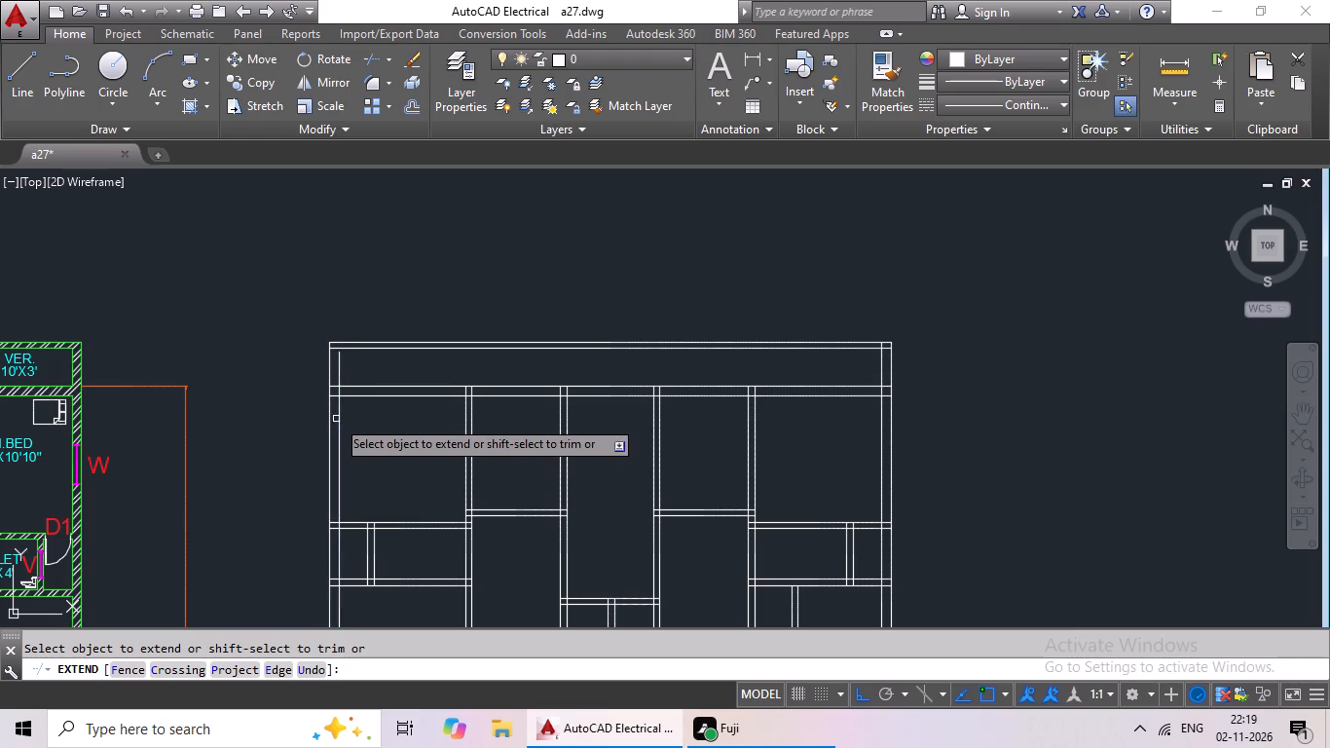
{"action": "left_click", "coordinate": [336, 411]}
{"action": "left_click", "coordinate": [336, 404]}
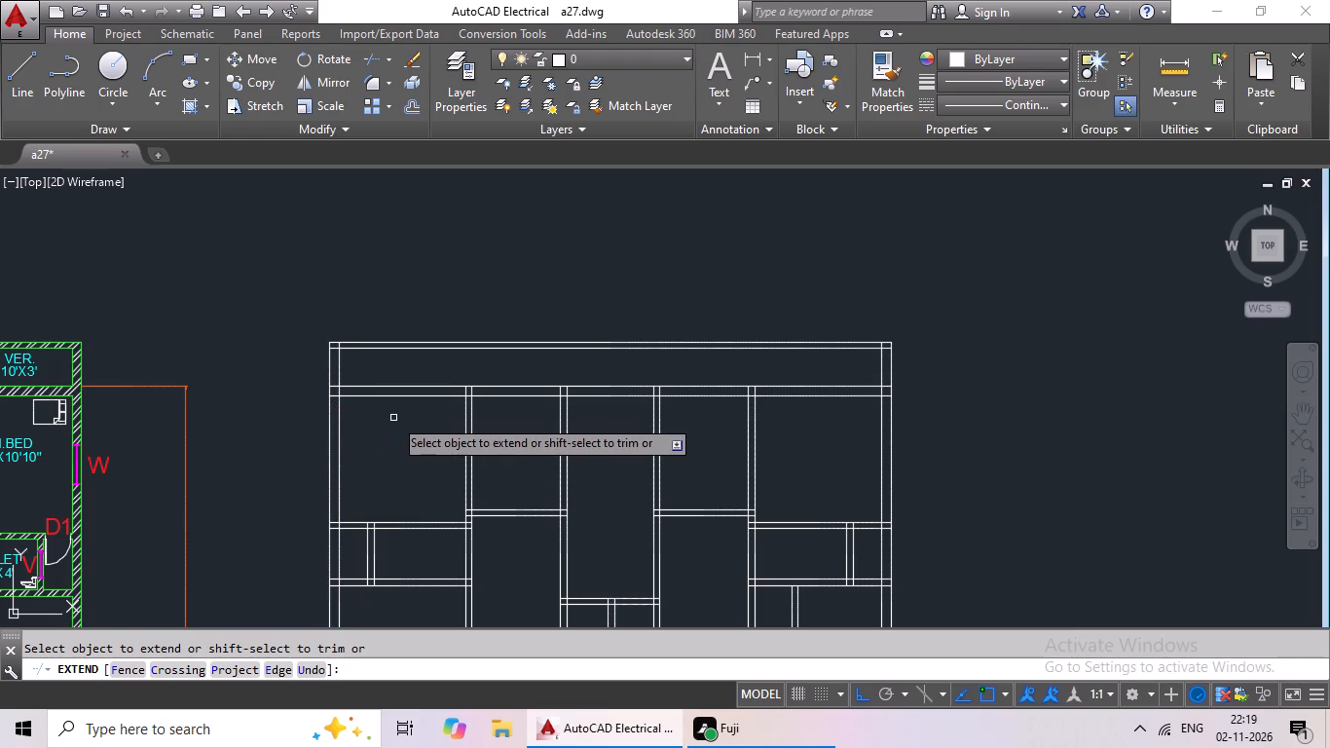
Extend both lines of the wall between the top-left bedroom and kitchen up to the veranda's outer wall.
{"action": "middle_click_drag", "start_coordinate": [393, 418], "coordinate": [499, 396]}
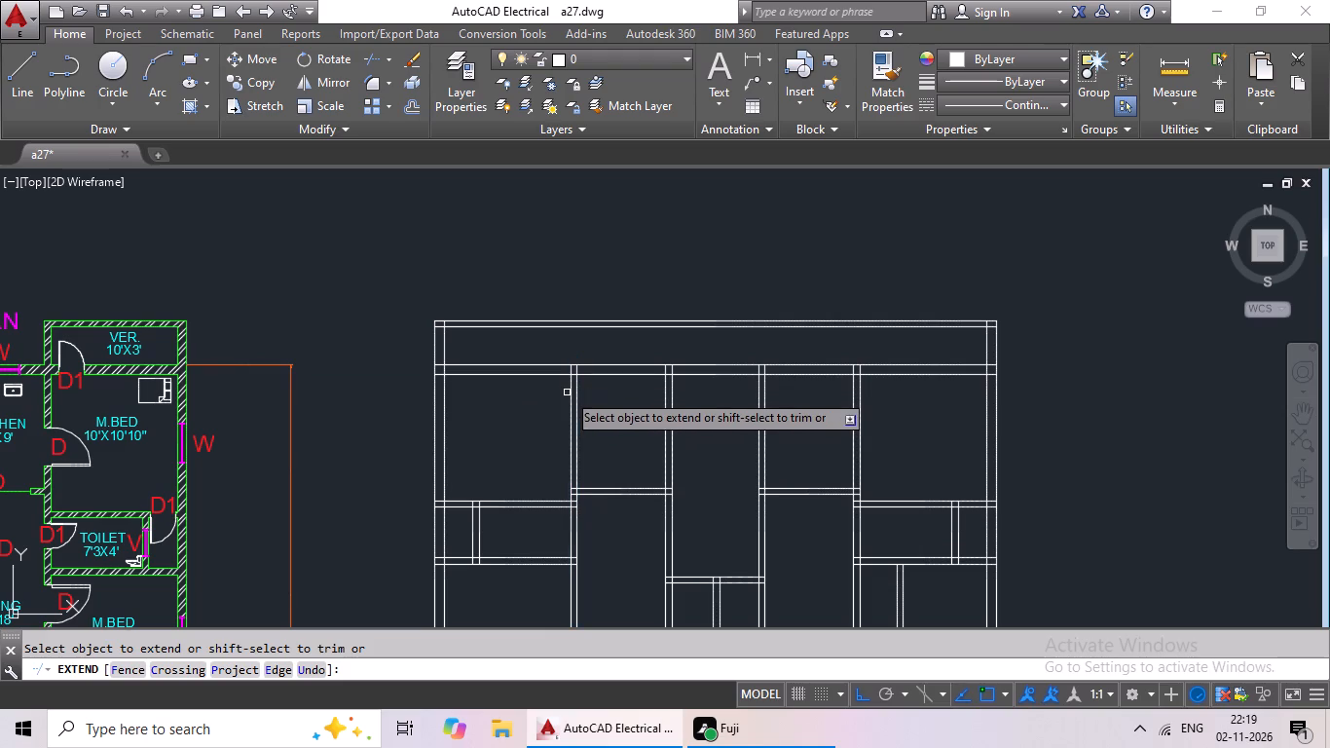
{"action": "left_click", "coordinate": [574, 387]}
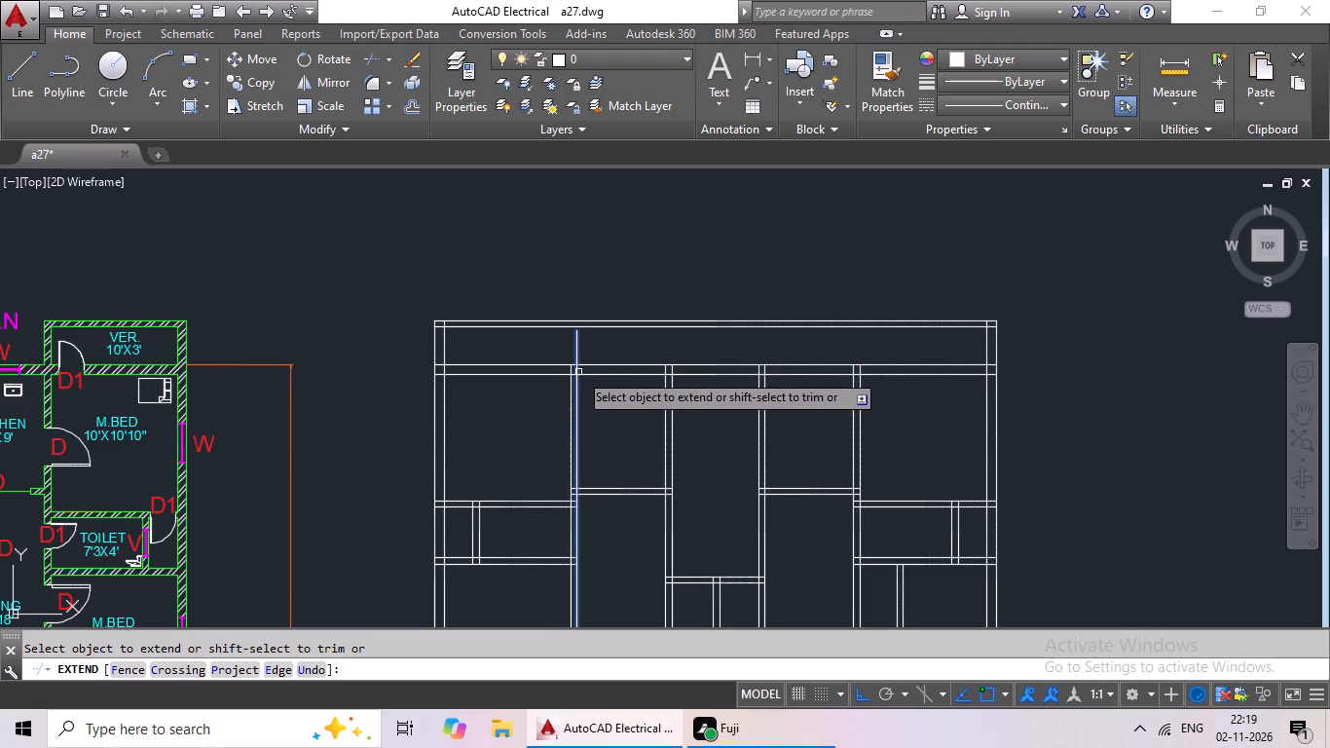
{"action": "left_click_drag", "start_coordinate": [578, 372], "coordinate": [580, 362]}
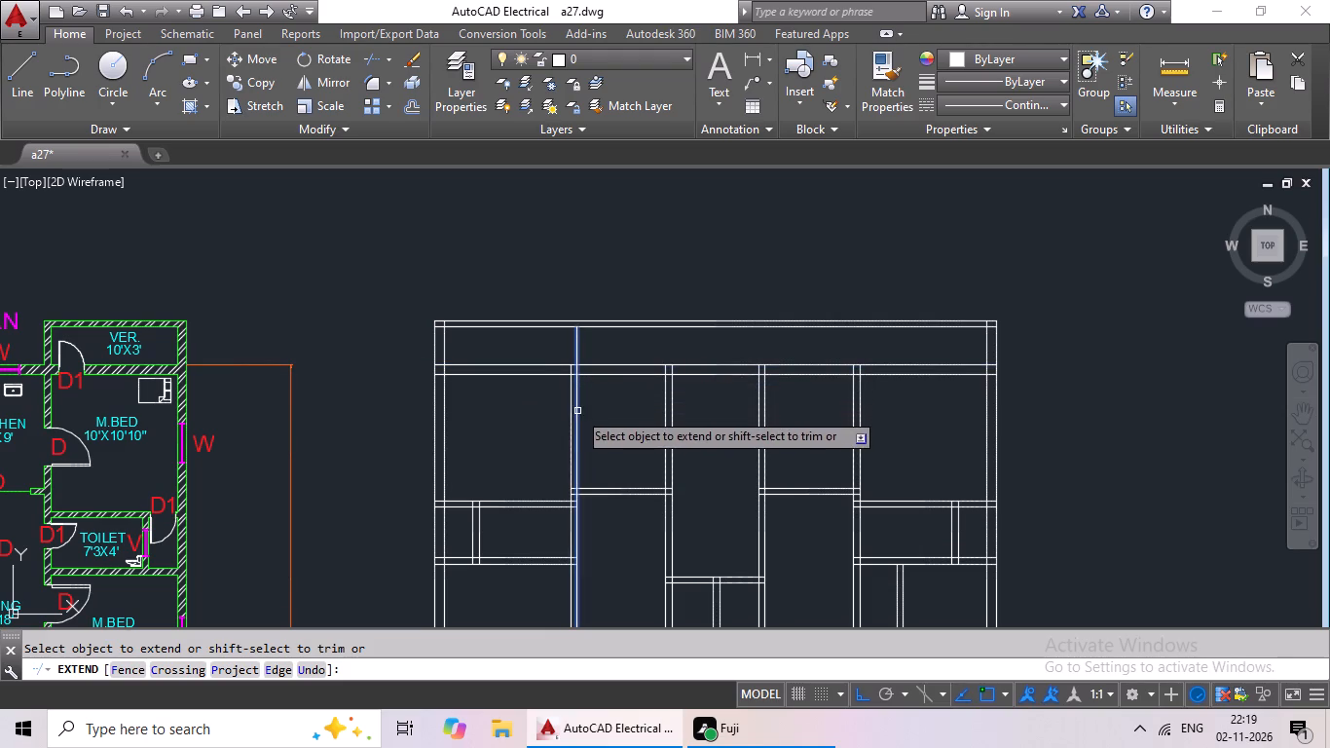
{"action": "left_click_drag", "start_coordinate": [577, 411], "coordinate": [576, 399]}
{"action": "left_click", "coordinate": [574, 387]}
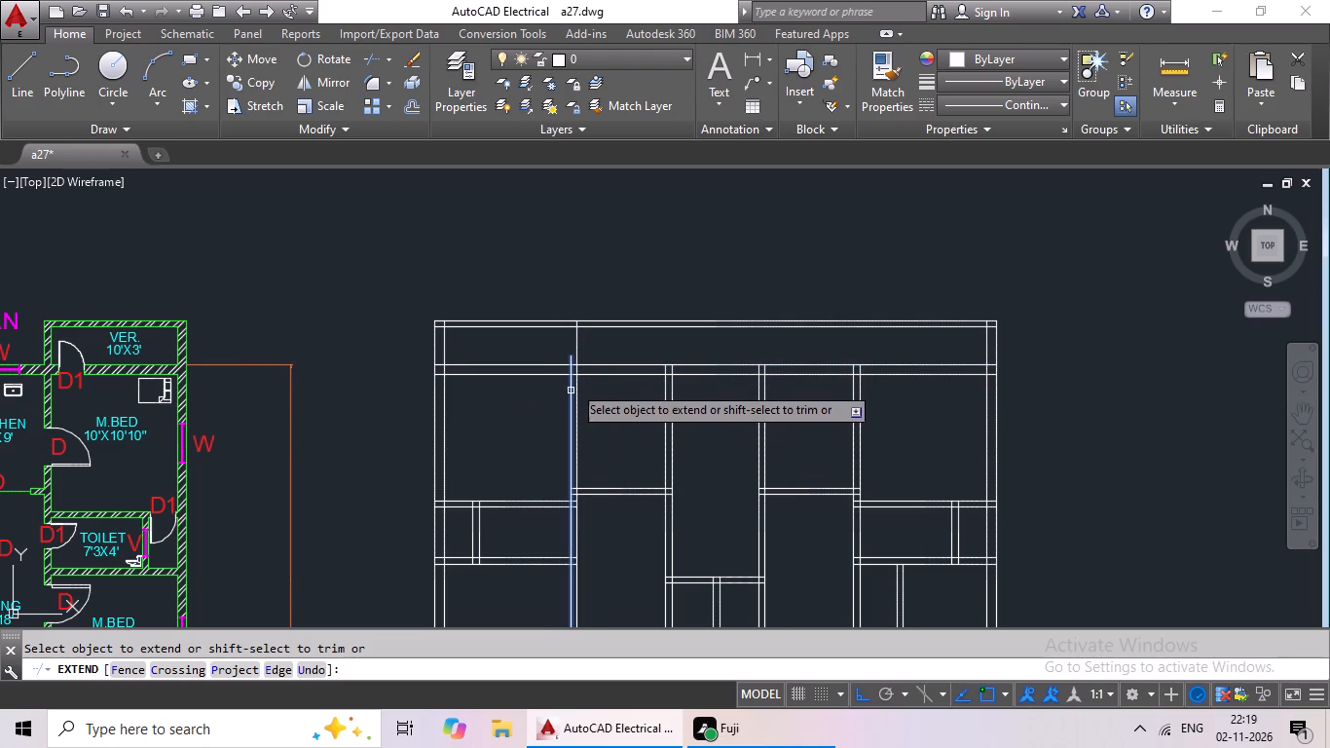
{"action": "left_click", "coordinate": [570, 399]}
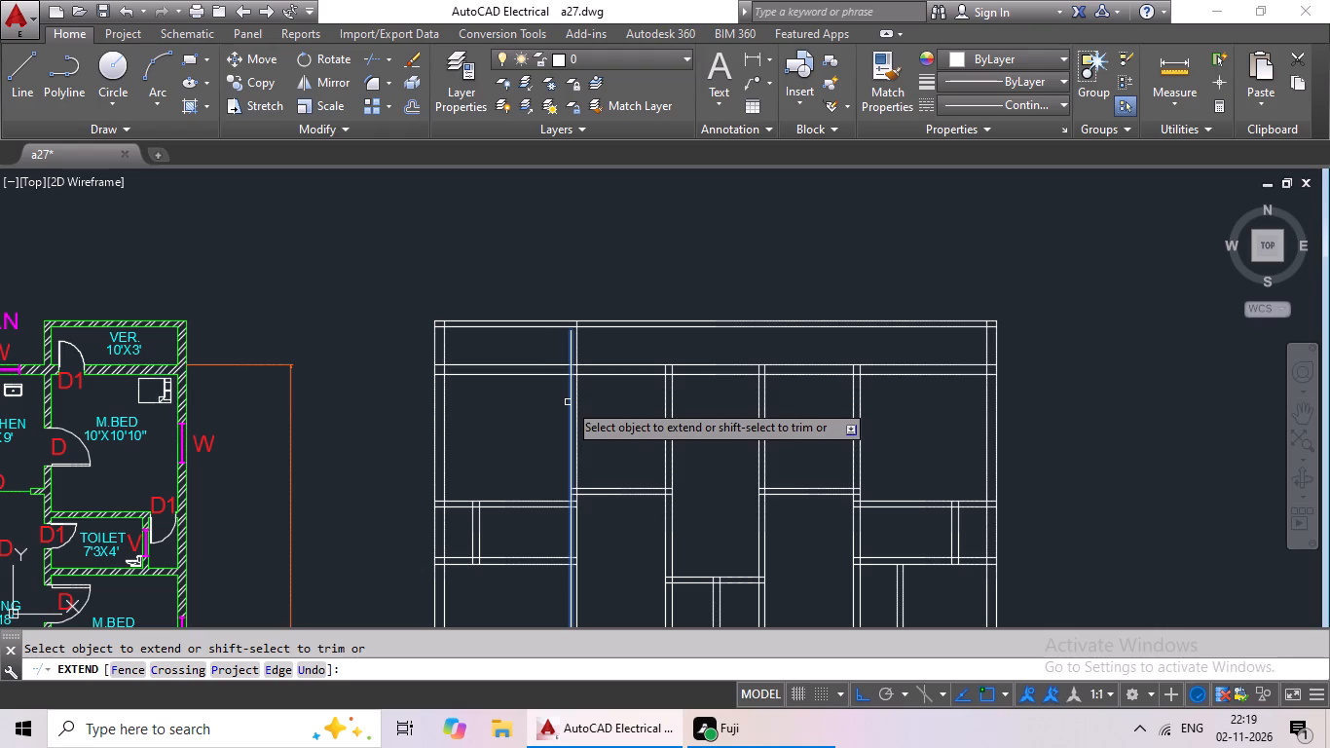
{"action": "left_click", "coordinate": [568, 402]}
{"action": "left_click", "coordinate": [569, 382]}
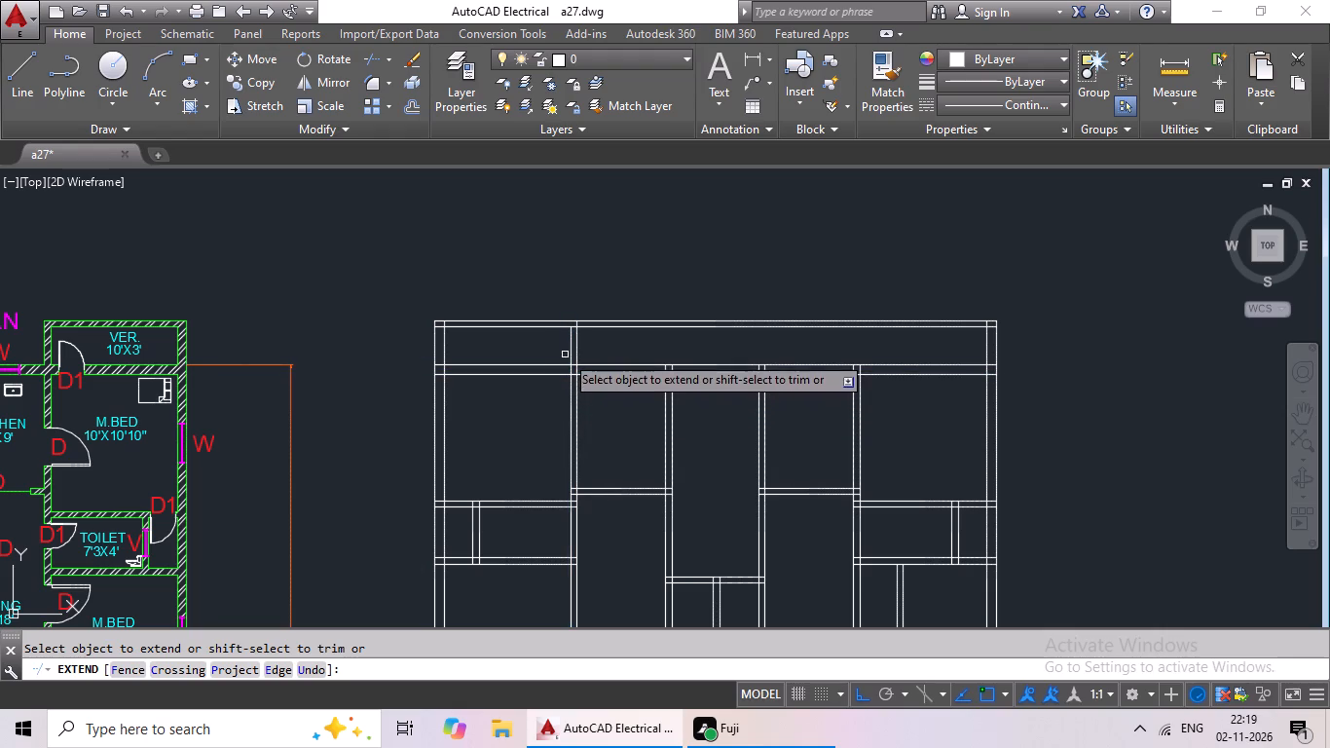
Extend both lines of the wall between the top-right bedroom and kitchen up to the veranda's outer wall.
{"action": "left_click", "coordinate": [570, 344]}
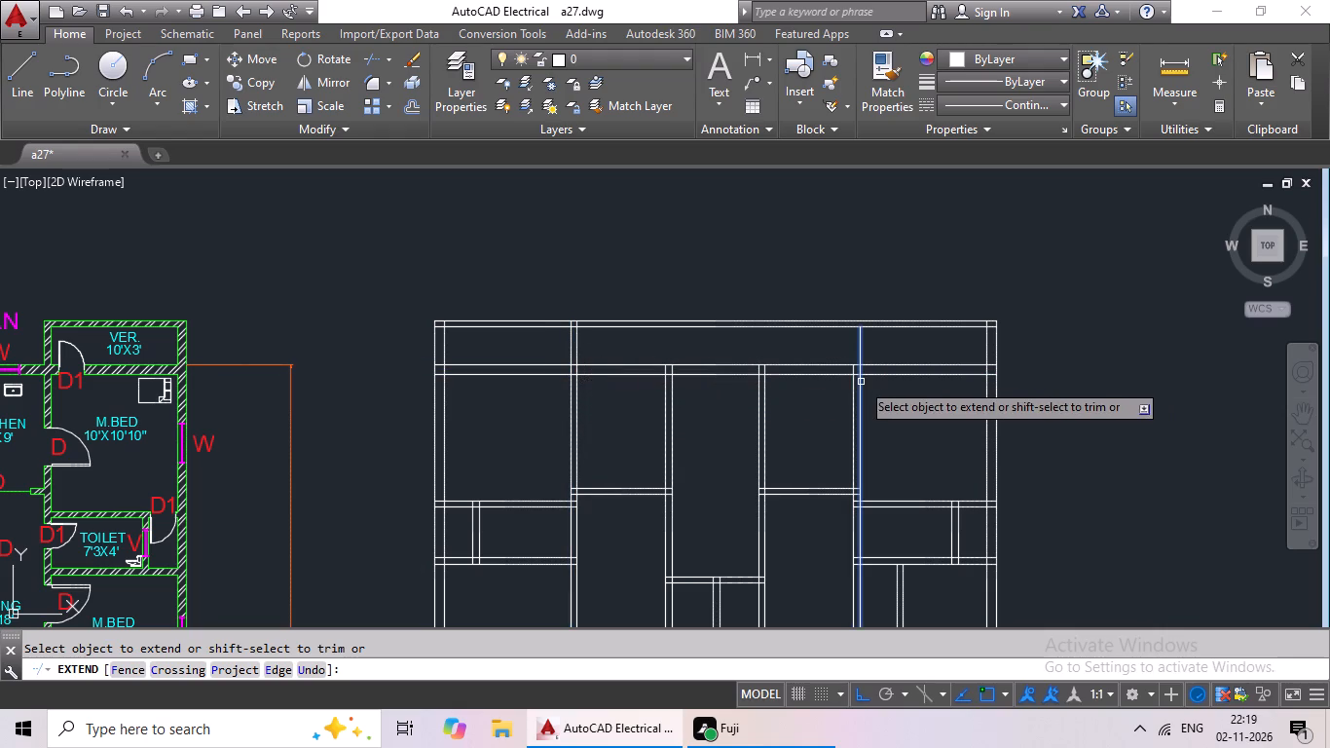
{"action": "left_click_drag", "start_coordinate": [860, 382], "coordinate": [862, 373]}
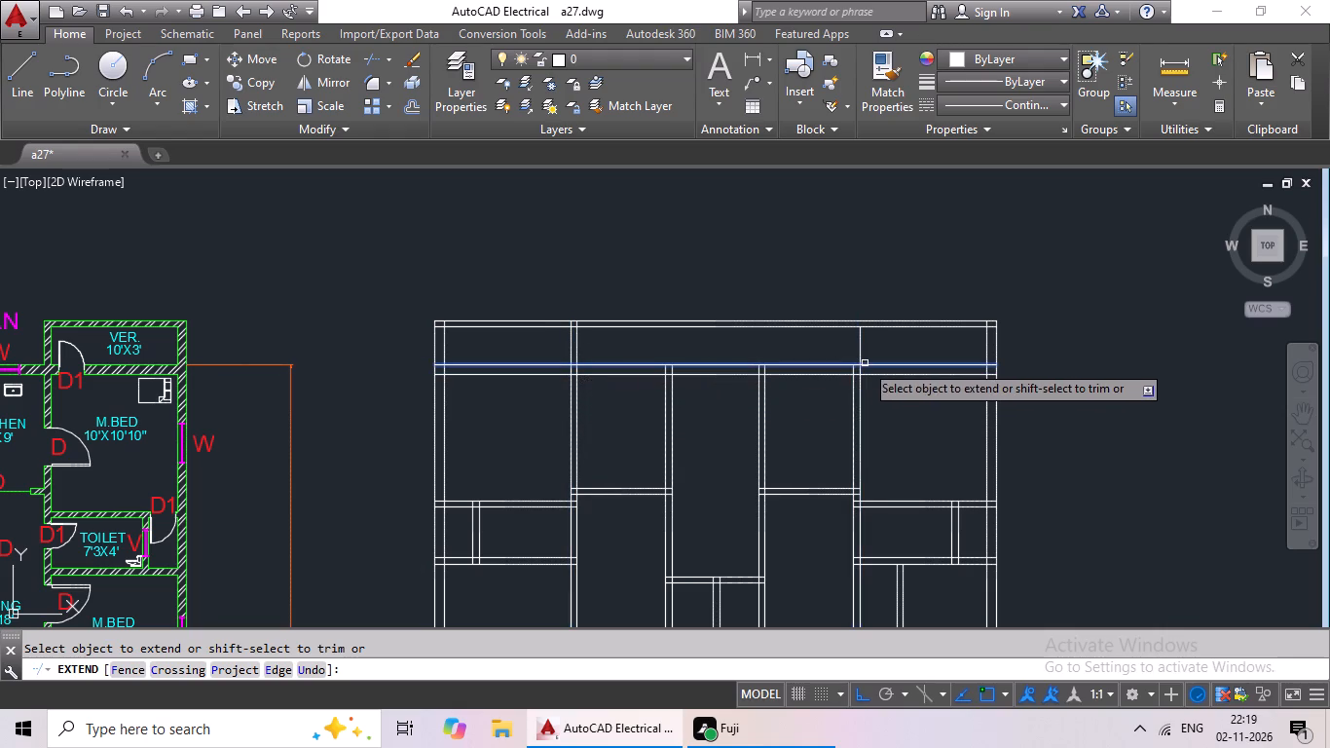
{"action": "left_click", "coordinate": [862, 349]}
{"action": "left_click", "coordinate": [854, 388]}
{"action": "left_click", "coordinate": [850, 366]}
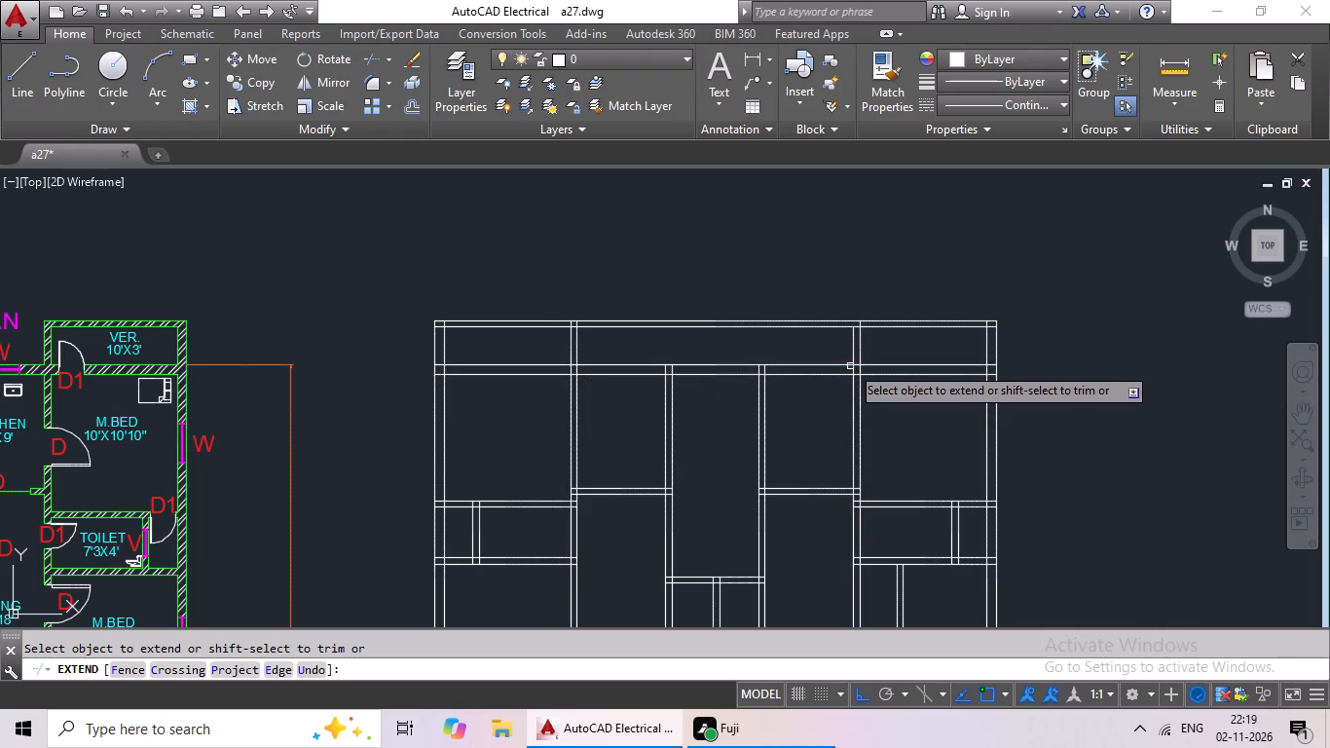
{"action": "left_click", "coordinate": [853, 347]}
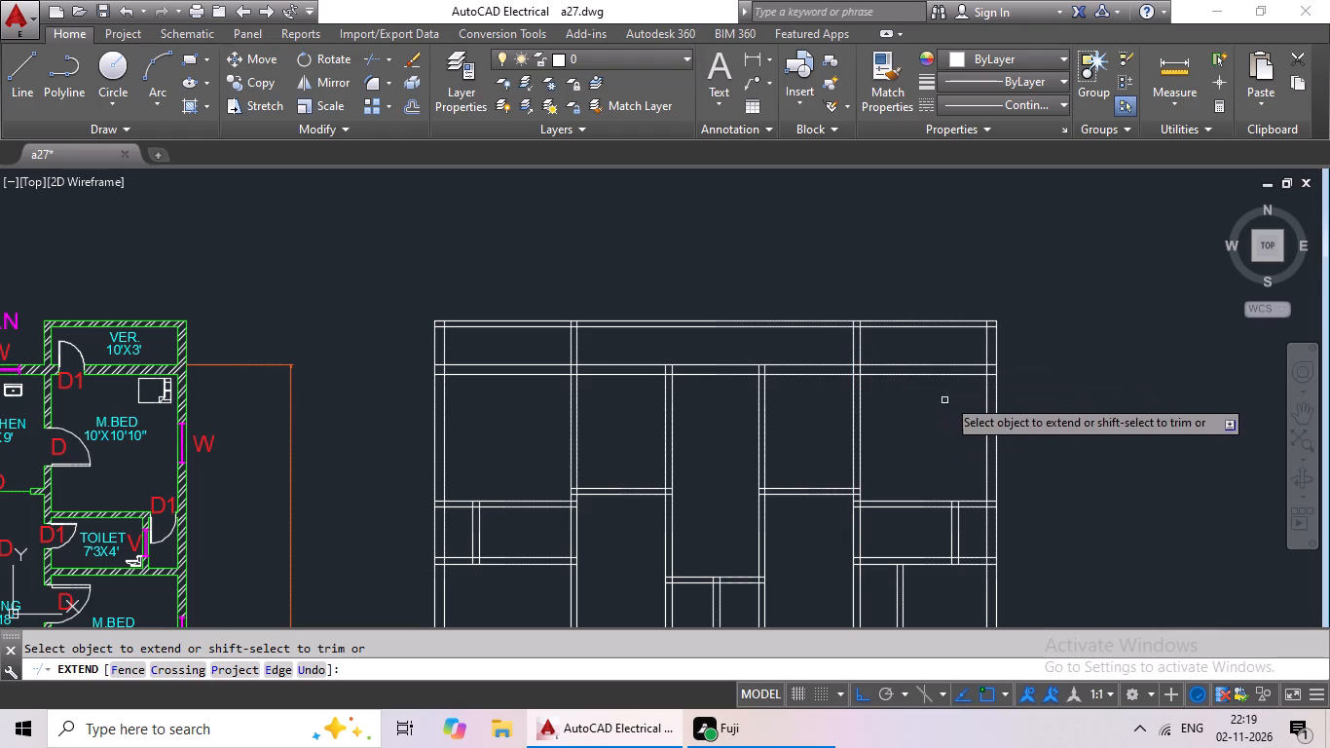
{"action": "key", "text": "Escape"}
Trim away both lines of the veranda's outer wall in the gap between the top-left and top-right verandas.
{"action": "key", "text": "t"}
{"action": "key", "text": "r"}
{"action": "key", "text": "space"}
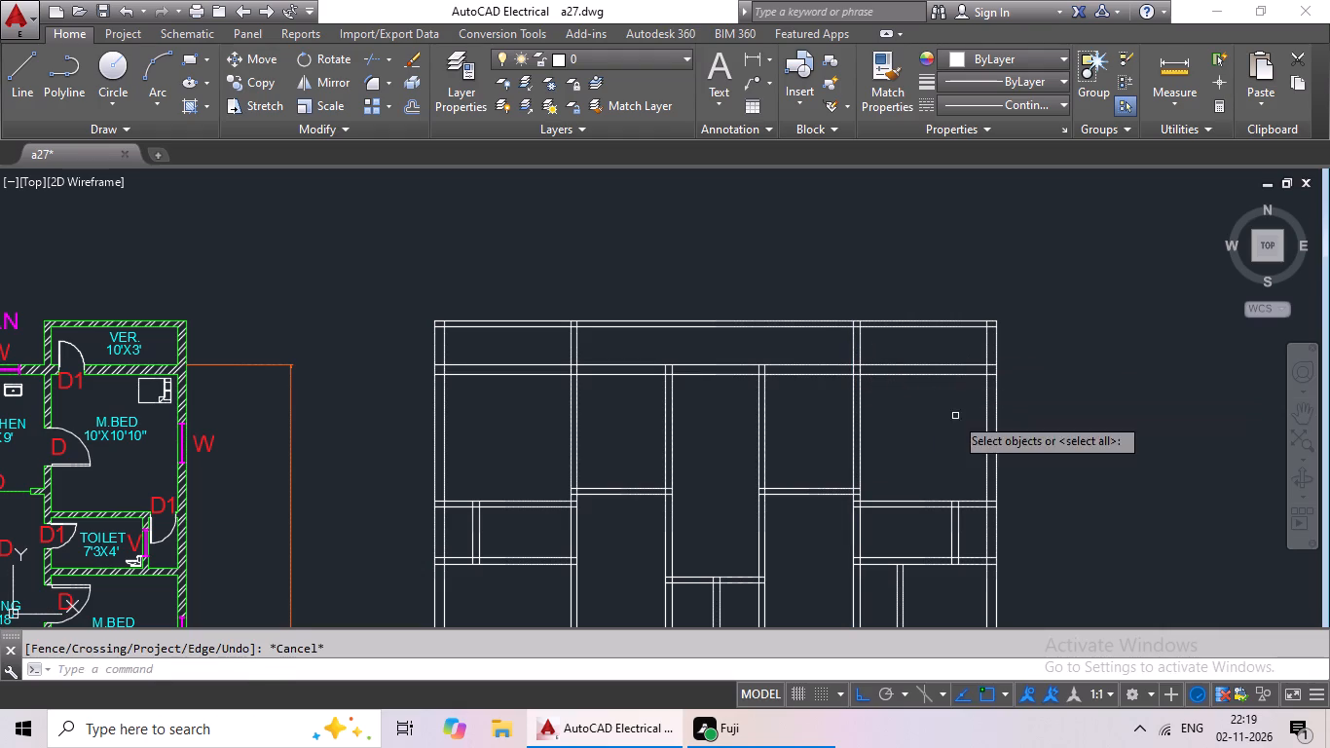
{"action": "key", "text": "space"}
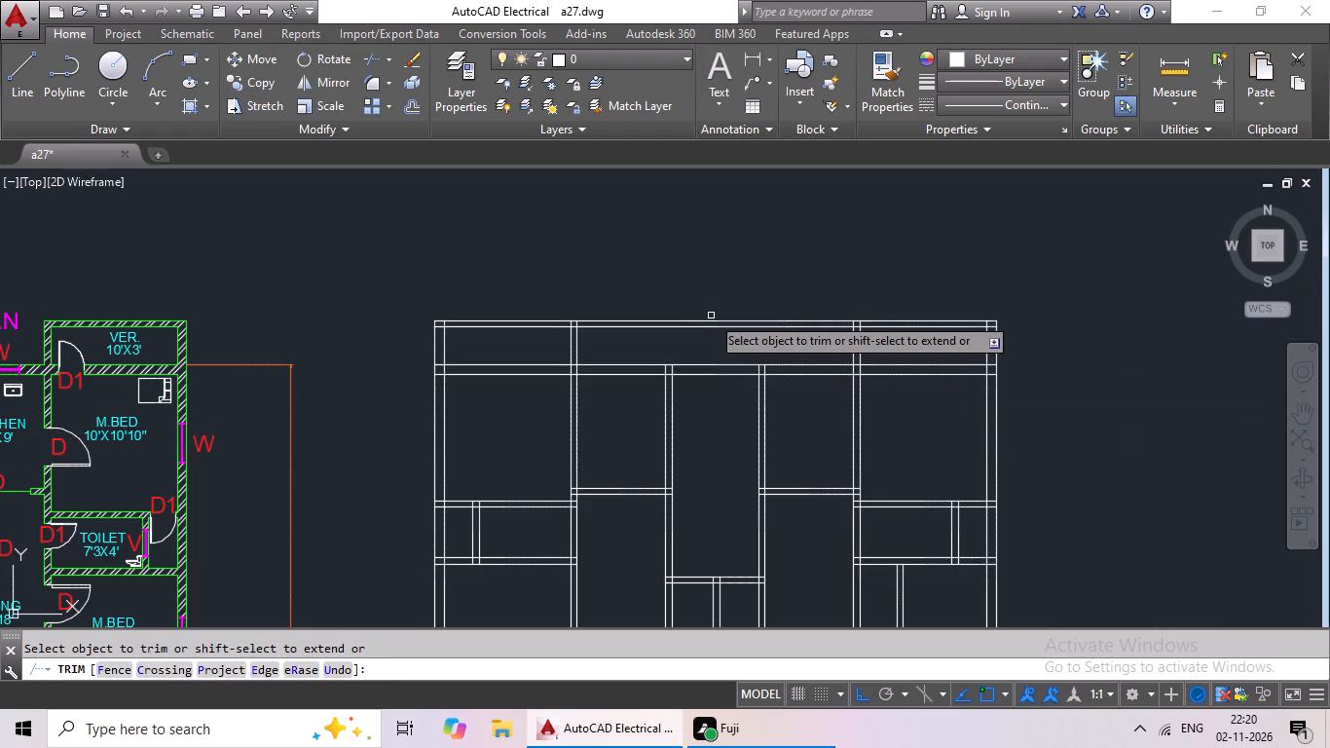
{"action": "scroll", "coordinate": [728, 327], "scroll_direction": "up", "scroll_amount": 4}
{"action": "left_click_drag", "start_coordinate": [808, 235], "coordinate": [751, 386]}
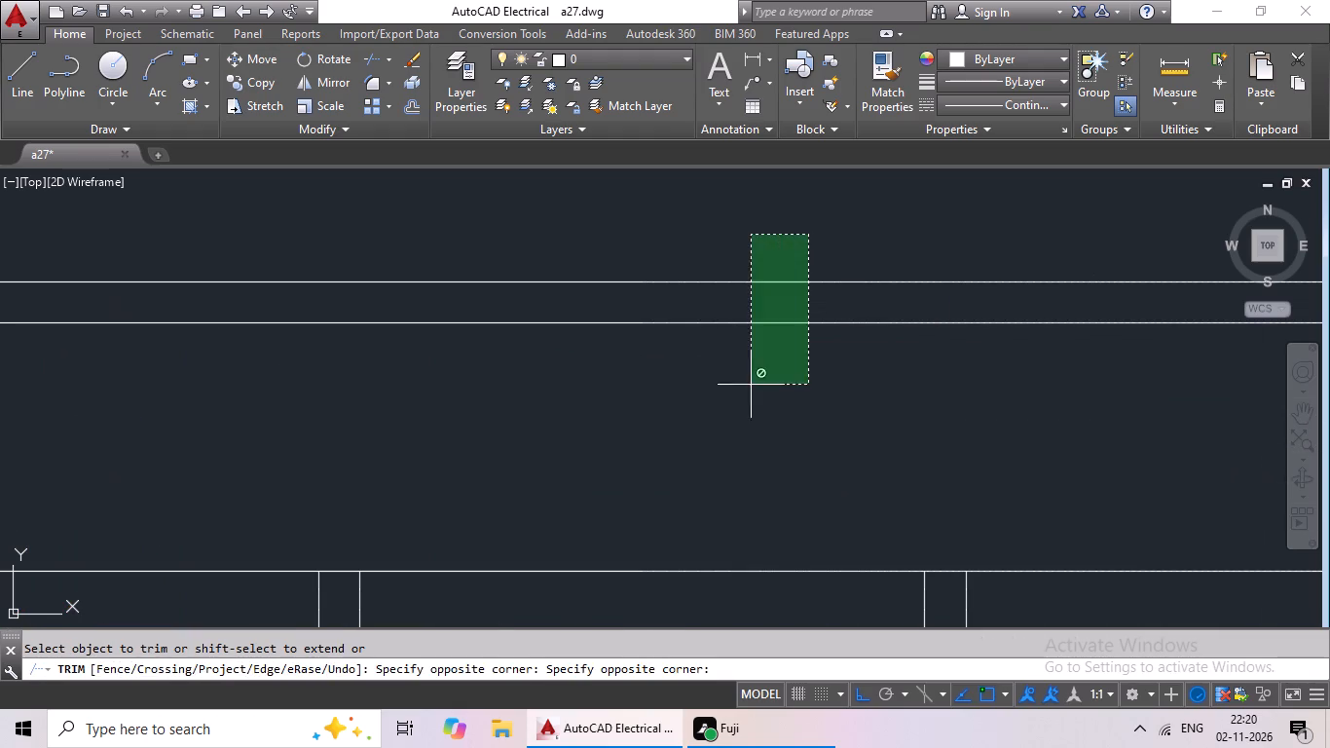
{"action": "left_click_drag", "start_coordinate": [751, 386], "coordinate": [751, 384]}
{"action": "left_click", "coordinate": [751, 379]}
{"action": "scroll", "coordinate": [786, 352], "scroll_direction": "down", "scroll_amount": 2}
{"action": "left_click_drag", "start_coordinate": [814, 281], "coordinate": [759, 379]}
{"action": "left_click", "coordinate": [759, 379]}
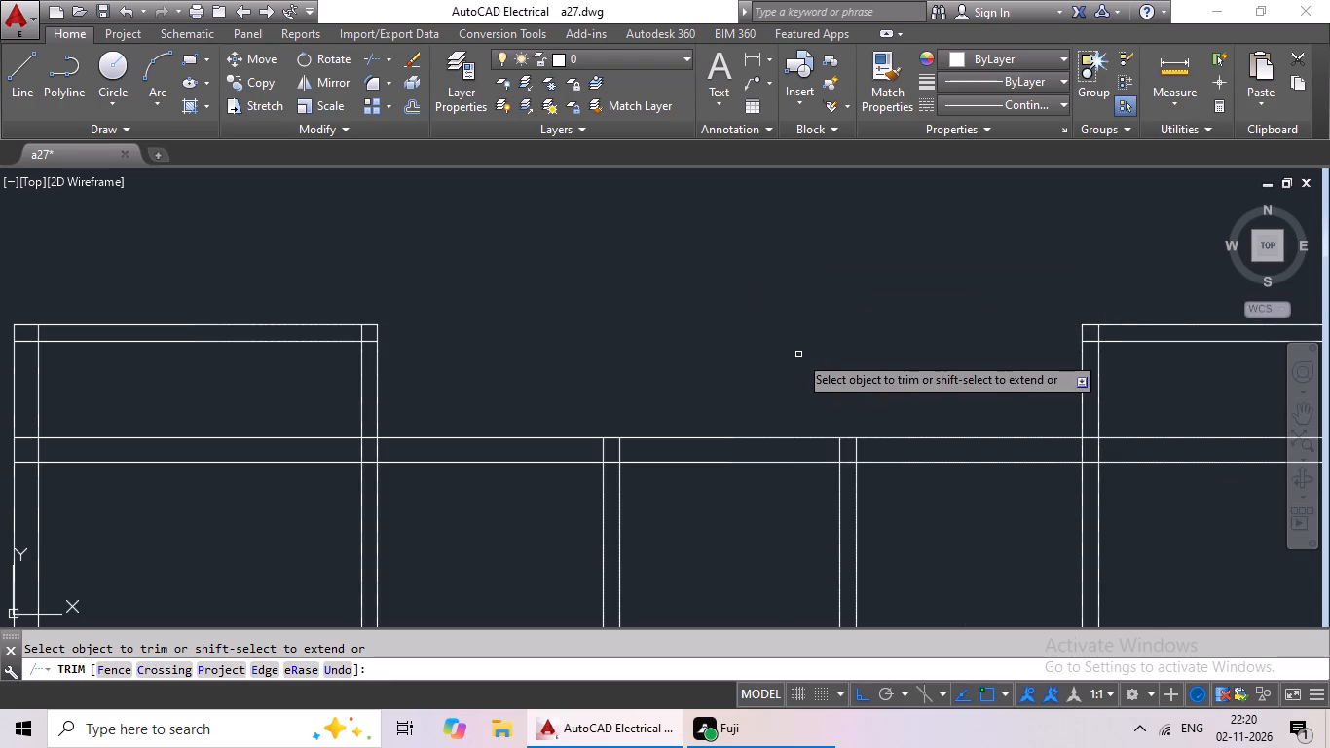
{"action": "scroll", "coordinate": [799, 358], "scroll_direction": "down", "scroll_amount": 2}
{"action": "middle_click_drag", "start_coordinate": [750, 374], "coordinate": [842, 344]}
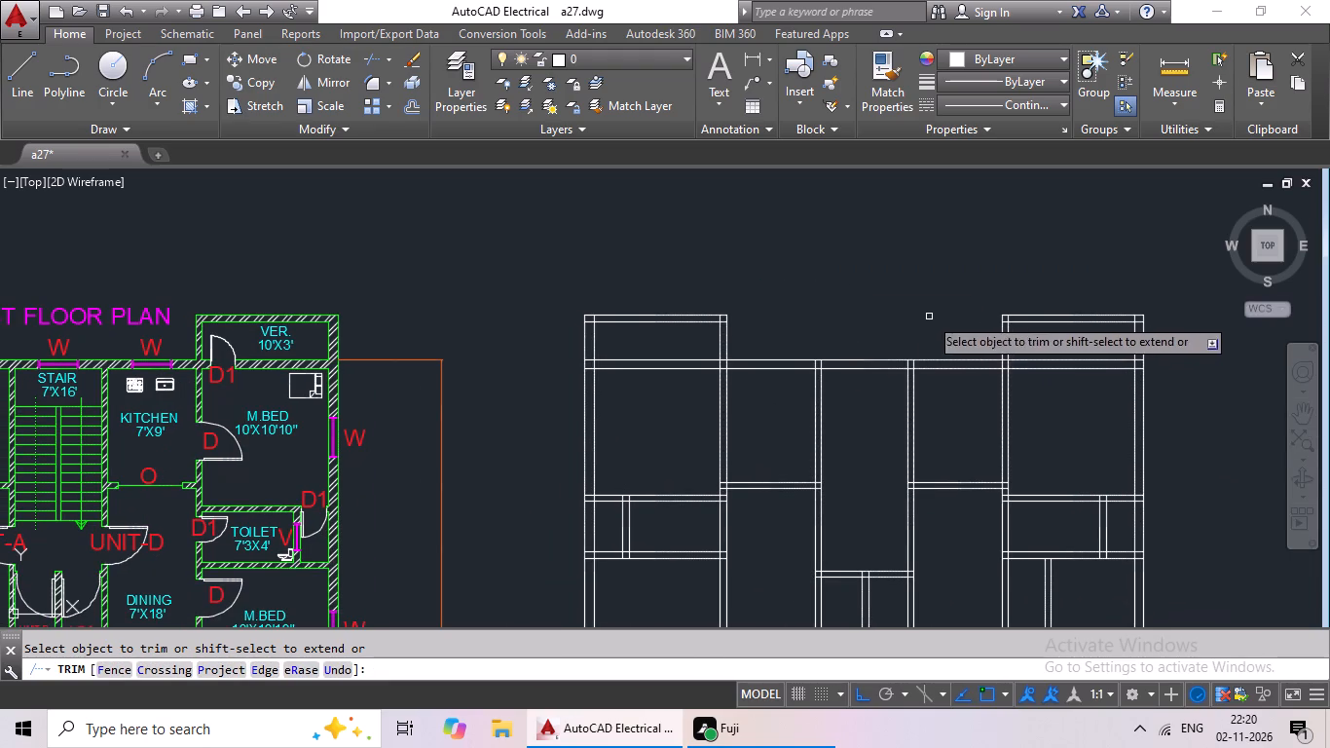
{"action": "middle_click_drag", "start_coordinate": [925, 324], "coordinate": [825, 340]}
{"action": "middle_click_drag", "start_coordinate": [967, 418], "coordinate": [982, 359]}
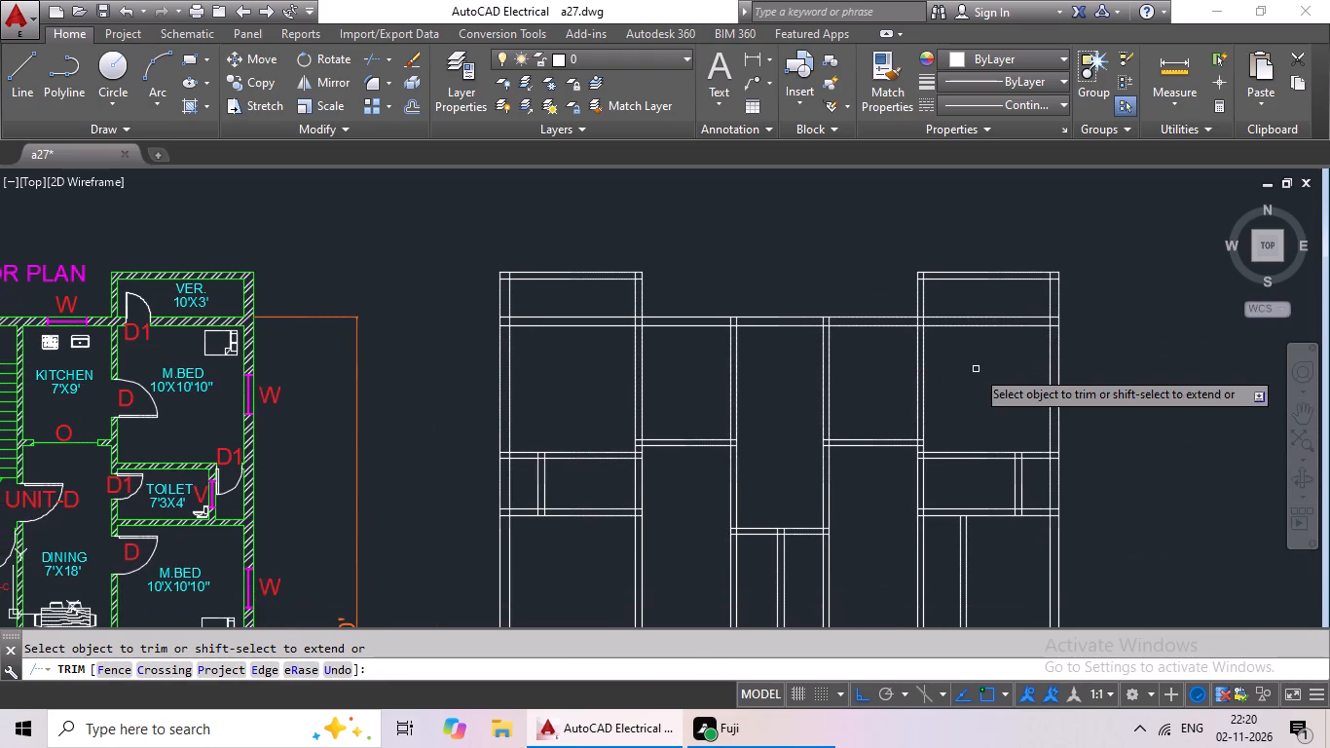
{"action": "middle_click_drag", "start_coordinate": [894, 378], "coordinate": [937, 327]}
{"action": "middle_click_drag", "start_coordinate": [904, 428], "coordinate": [951, 370]}
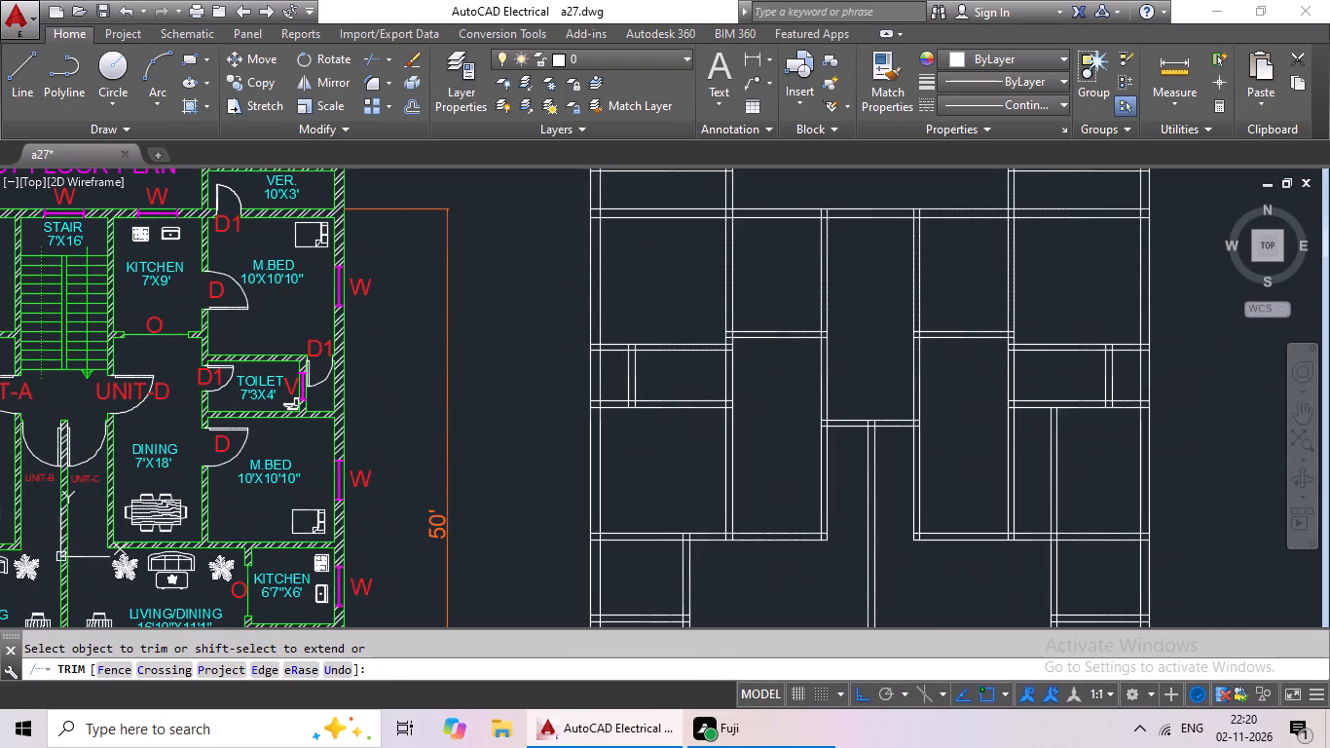
{"action": "middle_click_drag", "start_coordinate": [951, 370], "coordinate": [951, 371]}
{"action": "key", "text": "Escape"}
{"action": "middle_click_drag", "start_coordinate": [881, 296], "coordinate": [861, 398]}
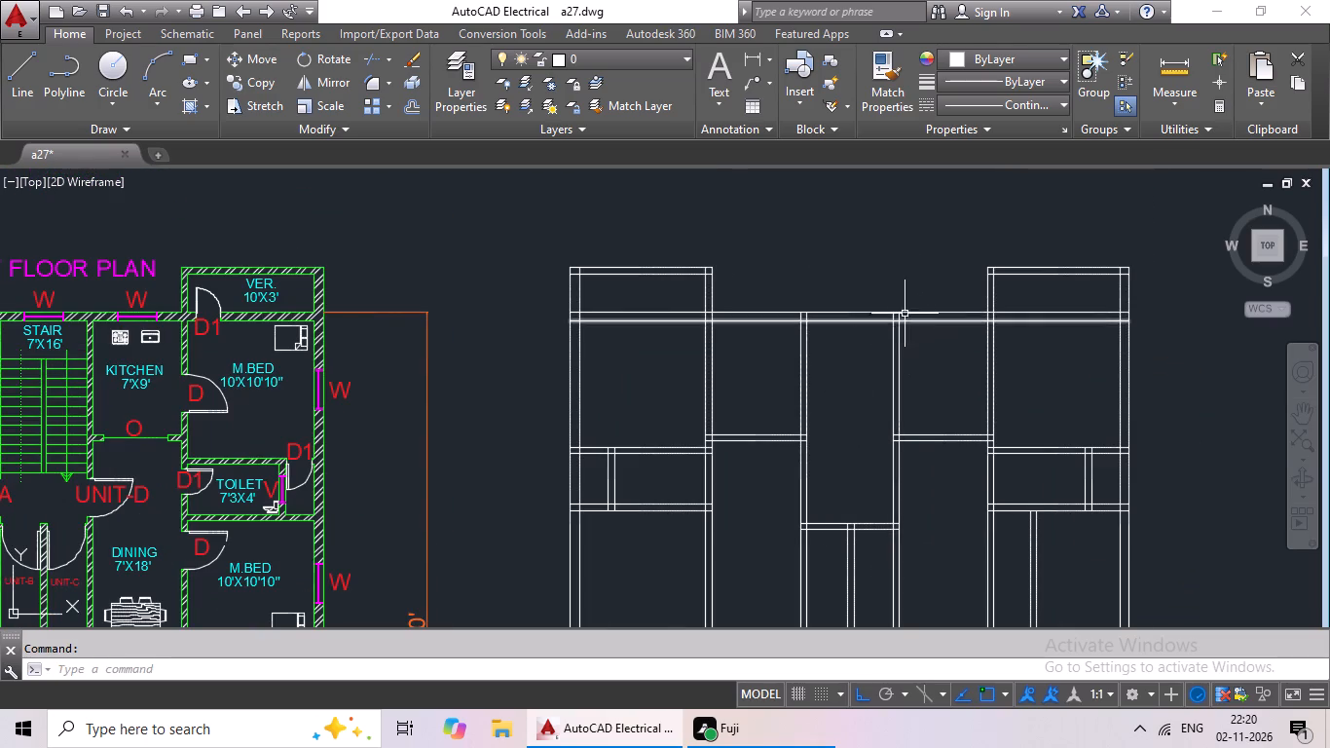
{"action": "key", "text": "Escape"}
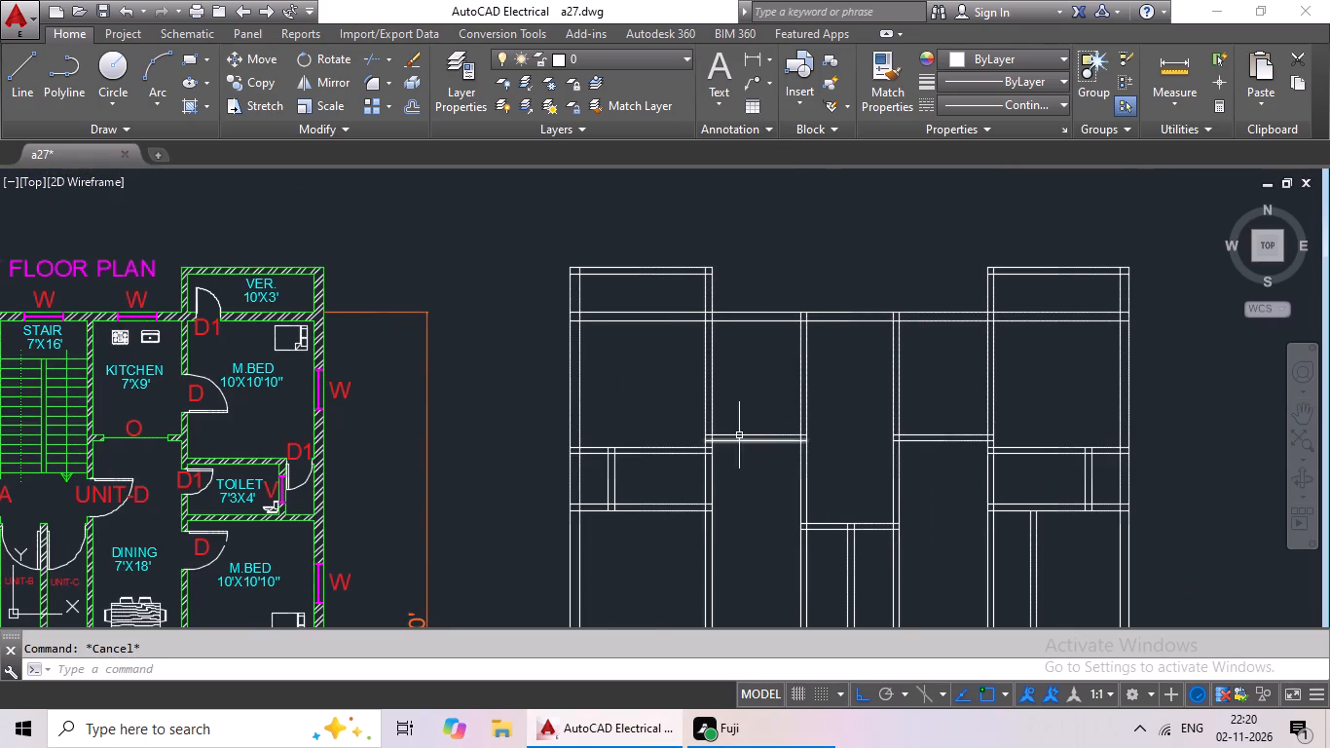
Measure the clear width of the stair between the inner faces of its two side walls.
{"action": "left_click", "coordinate": [753, 64]}
{"action": "scroll", "coordinate": [861, 301], "scroll_direction": "up", "scroll_amount": 2}
{"action": "scroll", "coordinate": [932, 262], "scroll_direction": "down", "scroll_amount": 1}
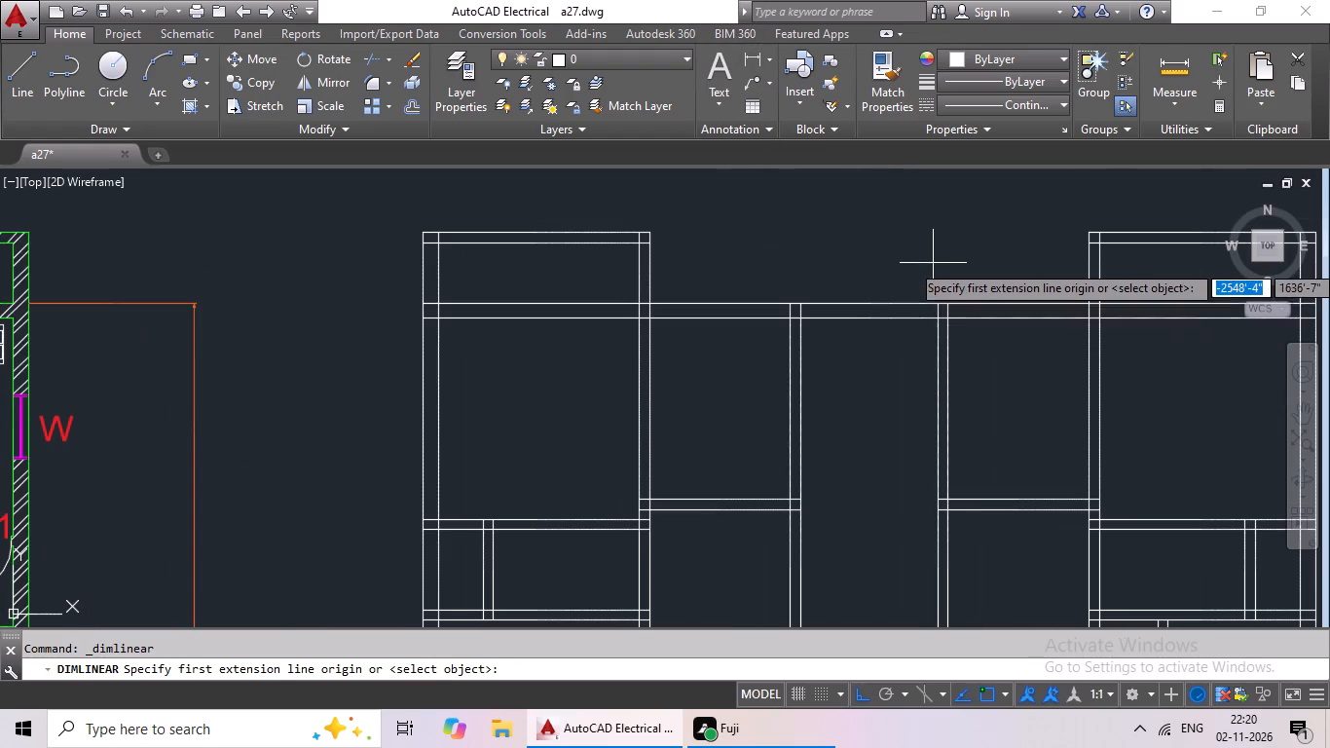
{"action": "scroll", "coordinate": [811, 272], "scroll_direction": "up", "scroll_amount": 1}
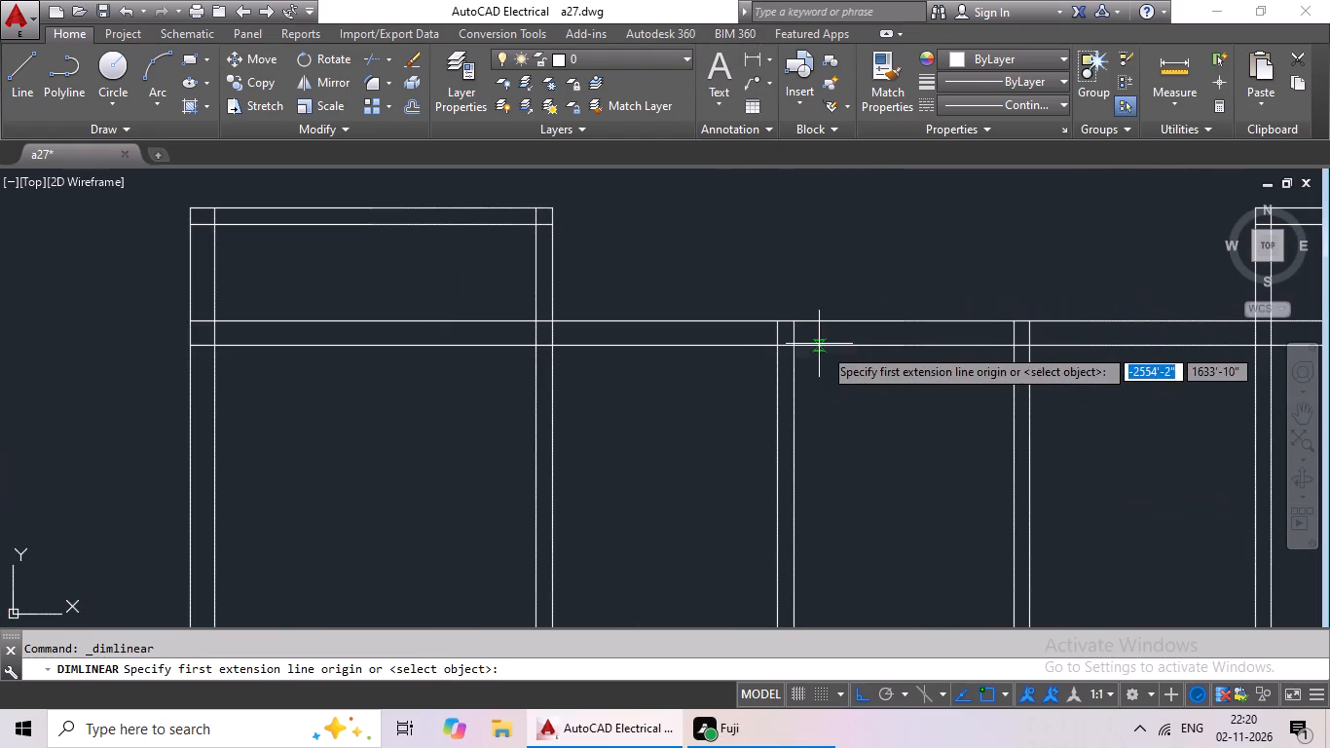
{"action": "scroll", "coordinate": [846, 351], "scroll_direction": "up", "scroll_amount": 2}
{"action": "left_click", "coordinate": [713, 340]}
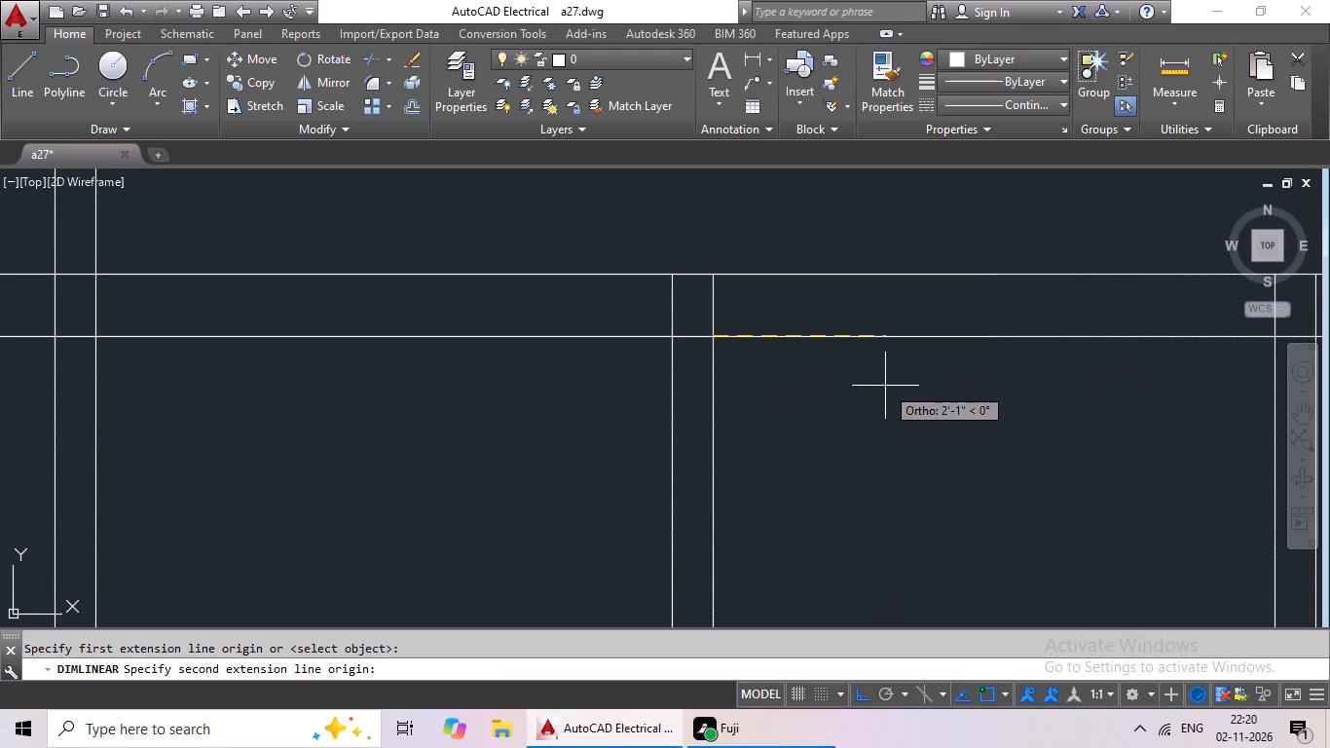
{"action": "middle_click_drag", "start_coordinate": [885, 386], "coordinate": [629, 407]}
{"action": "left_click", "coordinate": [1017, 358]}
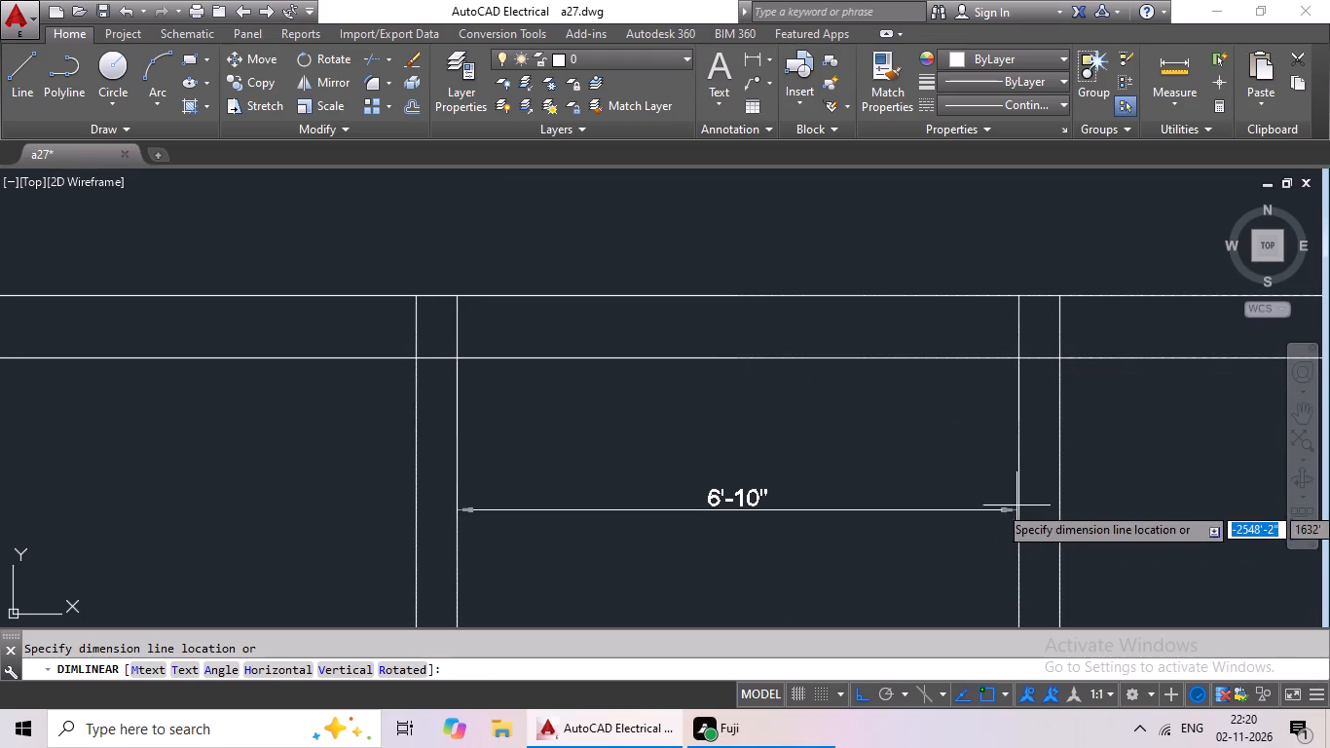
{"action": "key", "text": "Escape"}
{"action": "key", "text": "Escape"}
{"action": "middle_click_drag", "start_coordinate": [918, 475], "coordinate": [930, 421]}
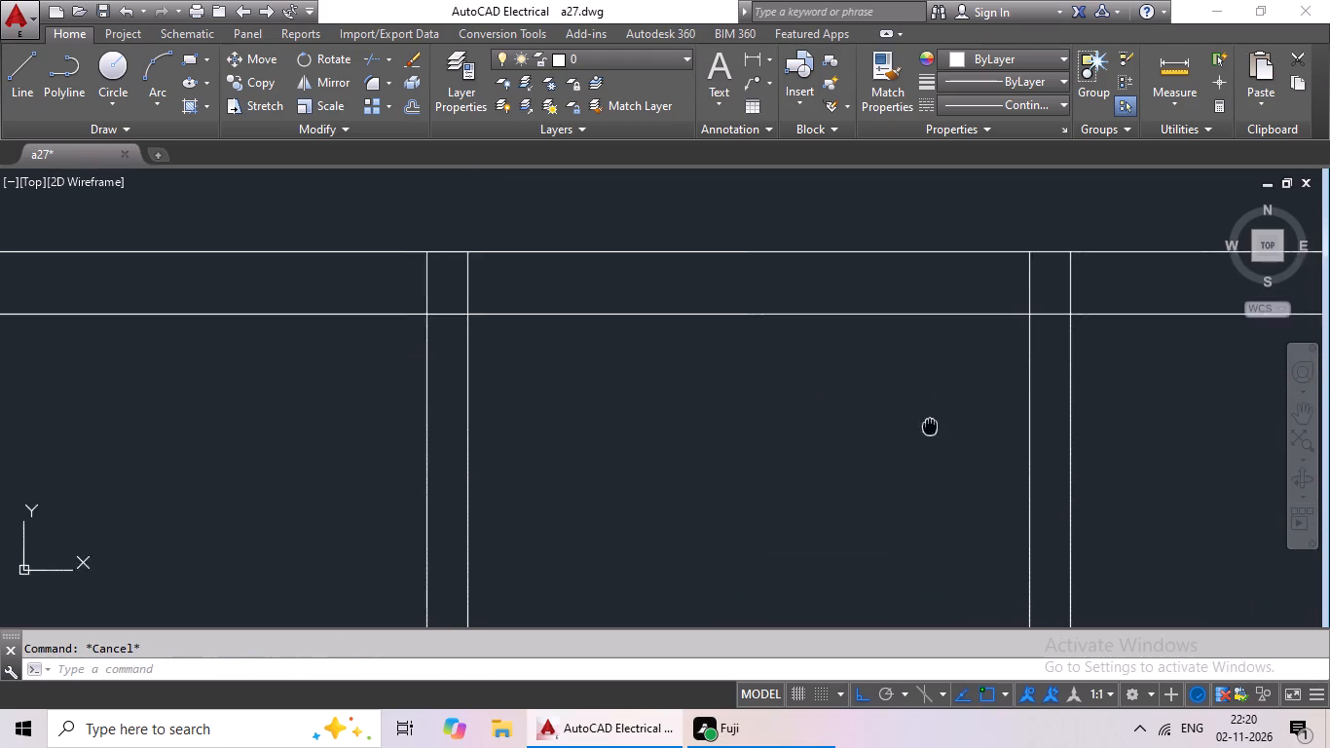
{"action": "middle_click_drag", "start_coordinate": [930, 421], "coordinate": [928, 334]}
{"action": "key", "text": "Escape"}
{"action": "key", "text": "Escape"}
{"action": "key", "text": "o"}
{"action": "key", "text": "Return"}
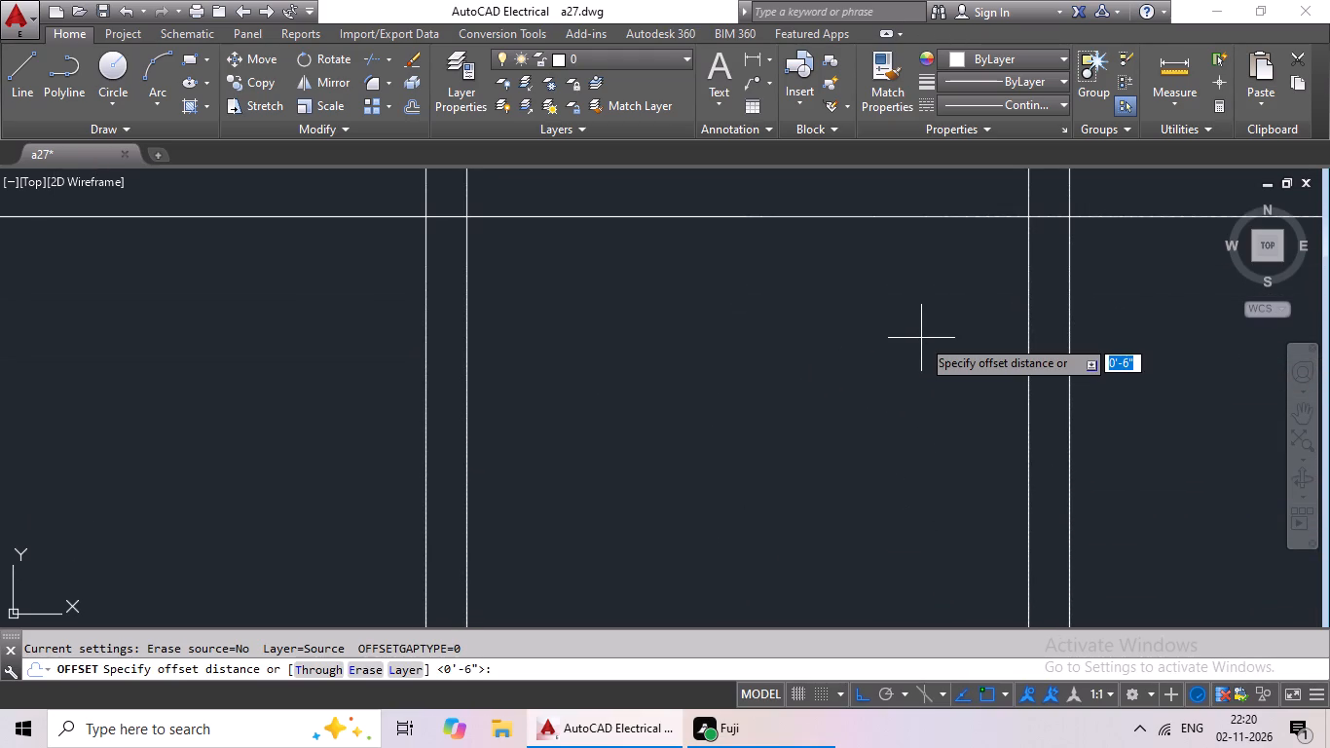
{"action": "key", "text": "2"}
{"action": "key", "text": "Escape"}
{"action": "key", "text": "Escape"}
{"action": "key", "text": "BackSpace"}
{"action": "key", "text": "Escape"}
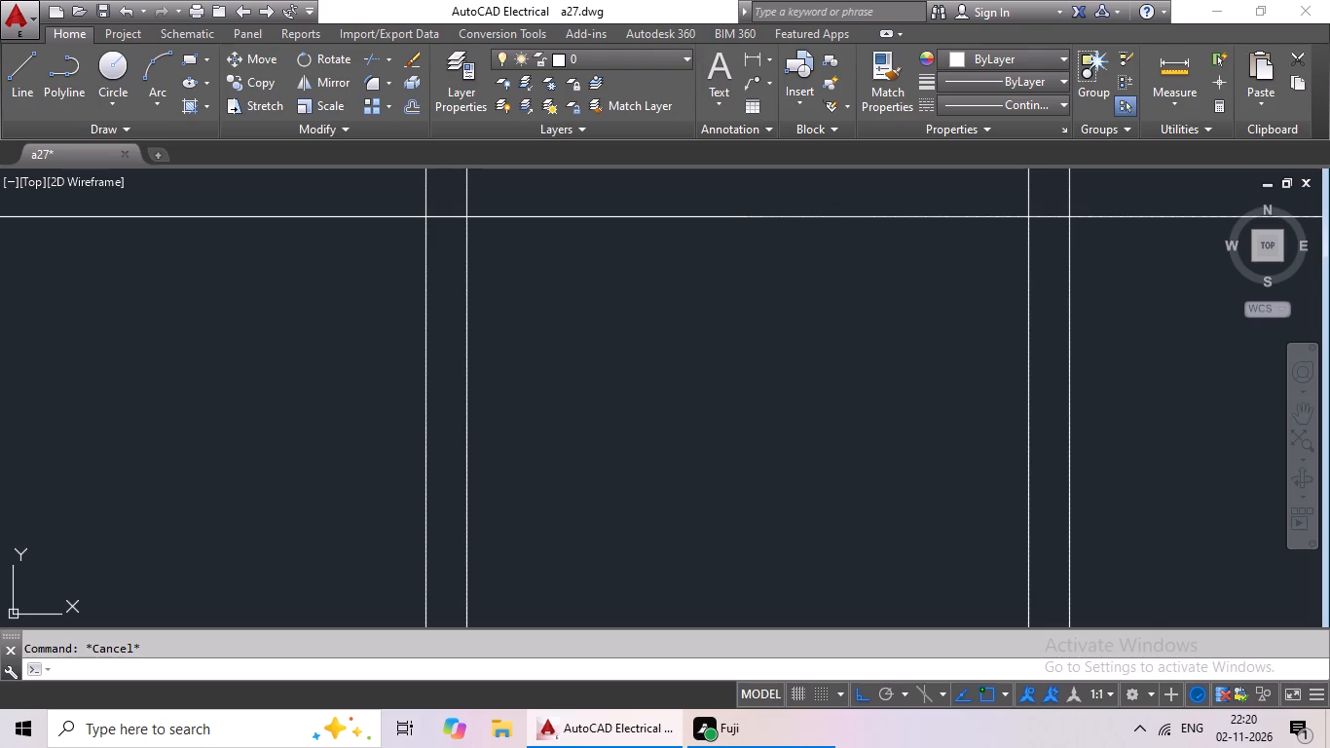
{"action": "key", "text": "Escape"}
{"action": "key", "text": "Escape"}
Offset the inner line of the stair's left wall 3'5" into the stair to form its centre line.
{"action": "key", "text": "o"}
{"action": "key", "text": "Return"}
{"action": "key", "text": "3"}
{"action": "type", "text": "'5"}
{"action": "key", "text": "shift+quotedbl"}
{"action": "key", "text": "Return"}
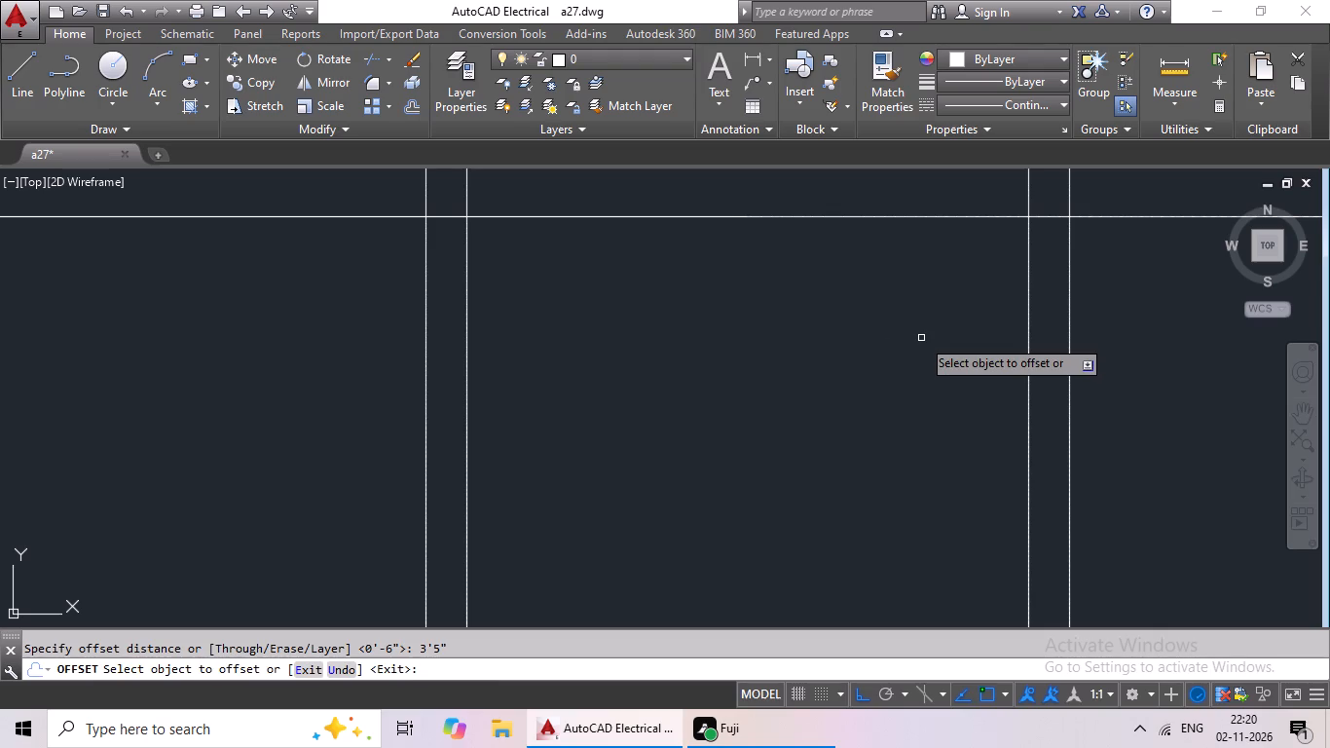
{"action": "scroll", "coordinate": [836, 426], "scroll_direction": "down", "scroll_amount": 3}
{"action": "middle_click_drag", "start_coordinate": [827, 443], "coordinate": [811, 304]}
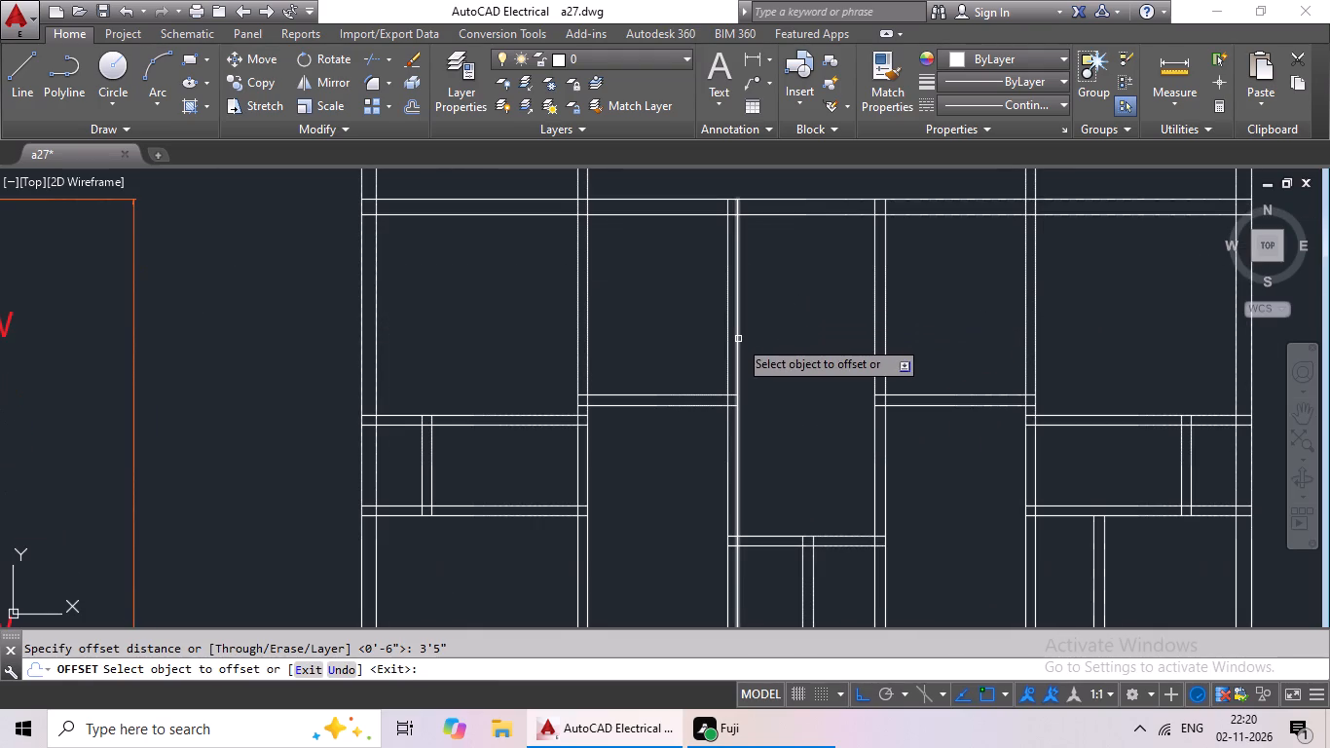
{"action": "left_click", "coordinate": [738, 339]}
{"action": "left_click", "coordinate": [773, 329]}
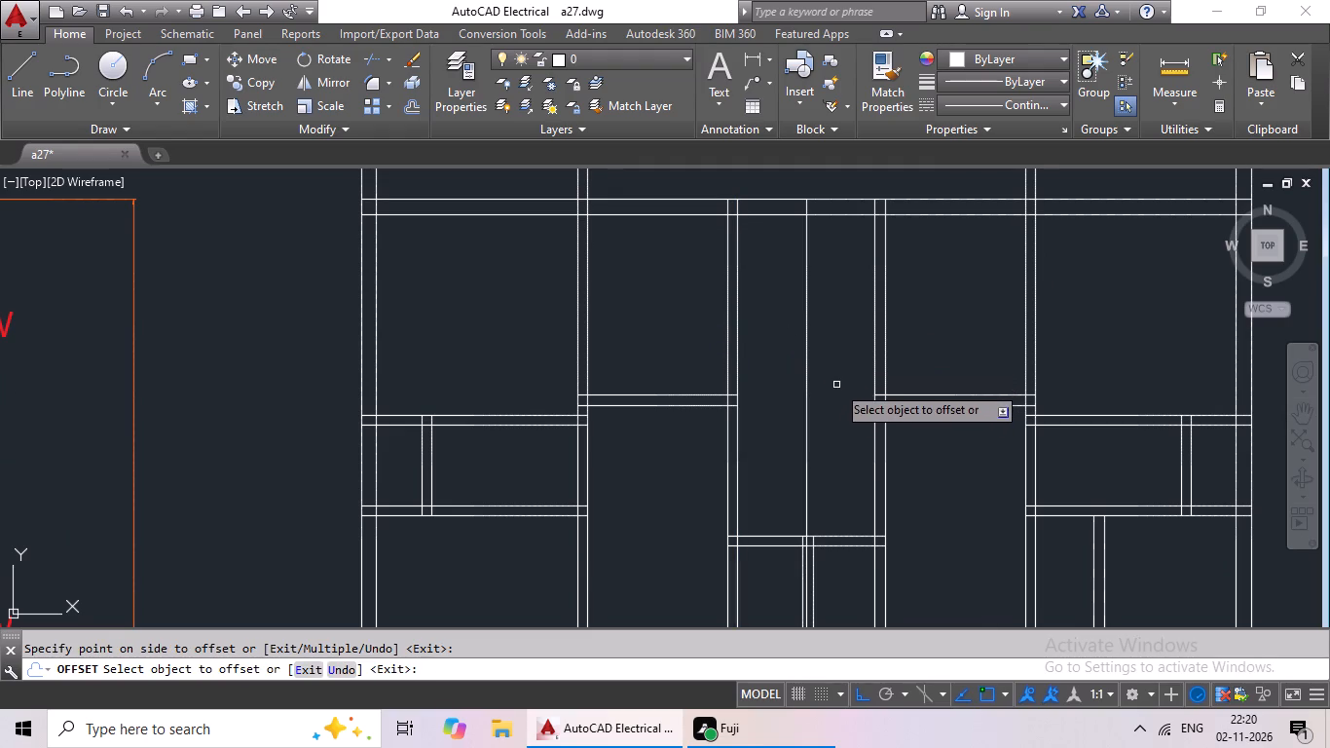
{"action": "scroll", "coordinate": [836, 363], "scroll_direction": "down", "scroll_amount": 1}
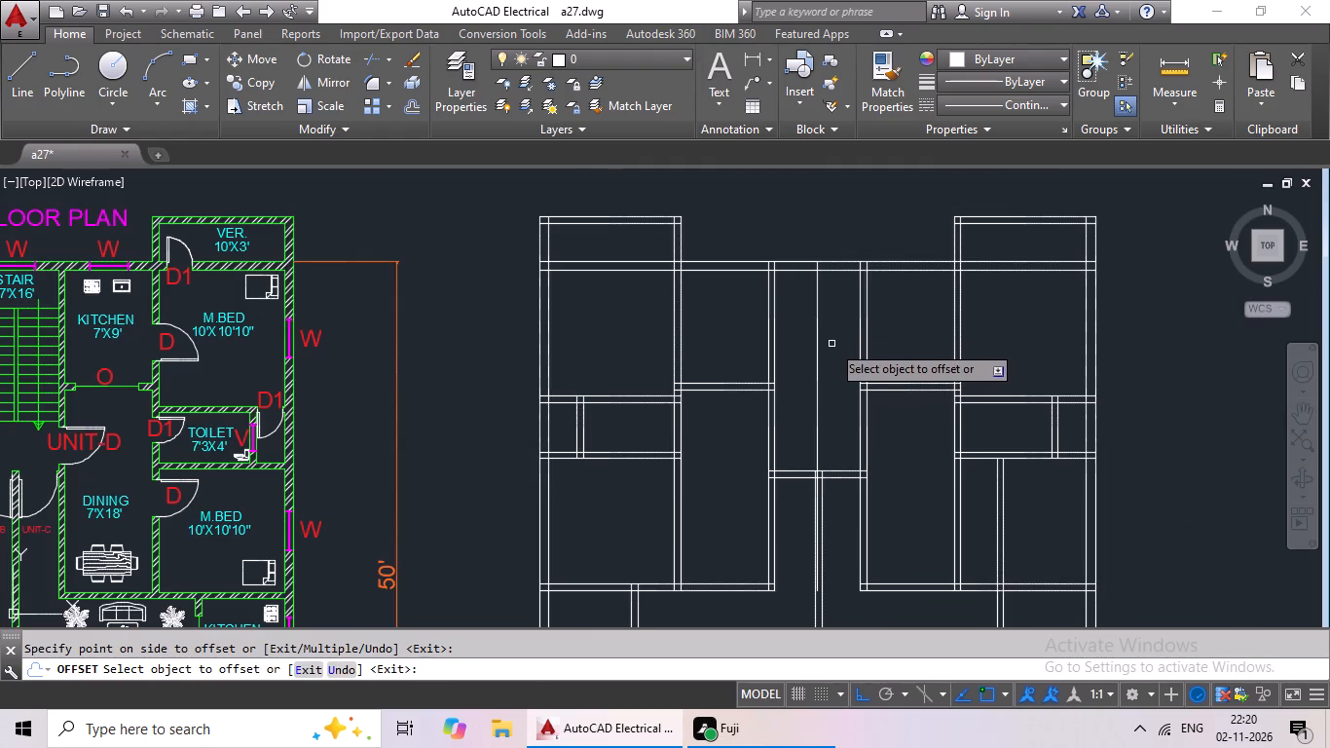
{"action": "scroll", "coordinate": [827, 319], "scroll_direction": "down", "scroll_amount": 1}
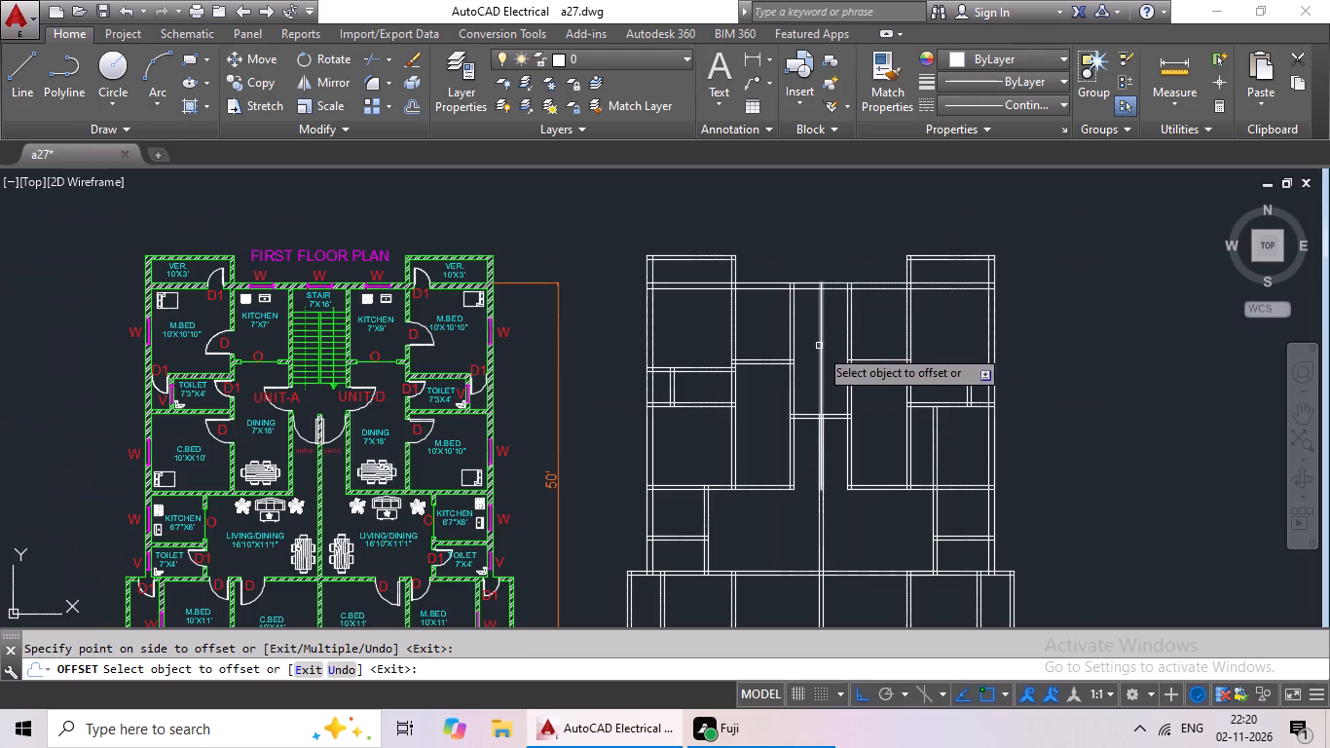
{"action": "scroll", "coordinate": [832, 404], "scroll_direction": "up", "scroll_amount": 2}
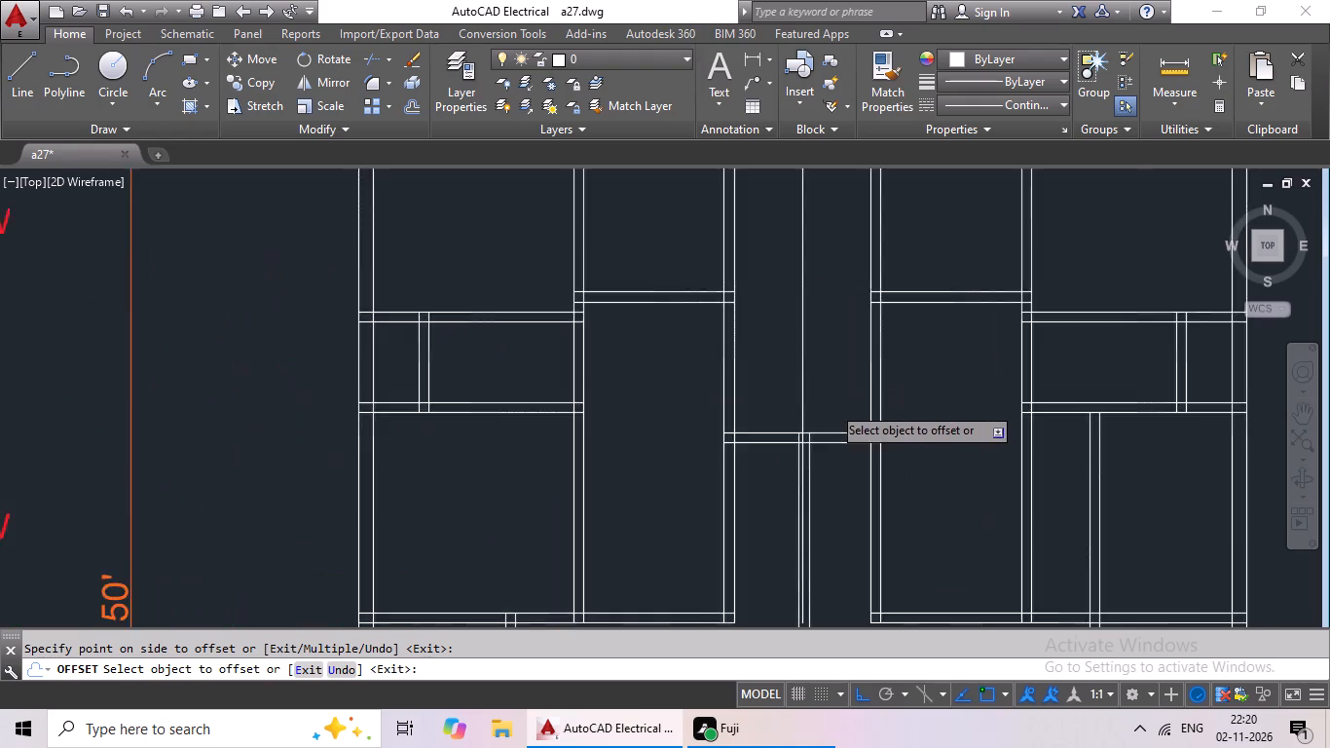
{"action": "scroll", "coordinate": [831, 405], "scroll_direction": "up", "scroll_amount": 1}
{"action": "middle_click_drag", "start_coordinate": [808, 409], "coordinate": [847, 331]}
{"action": "key", "text": "Escape"}
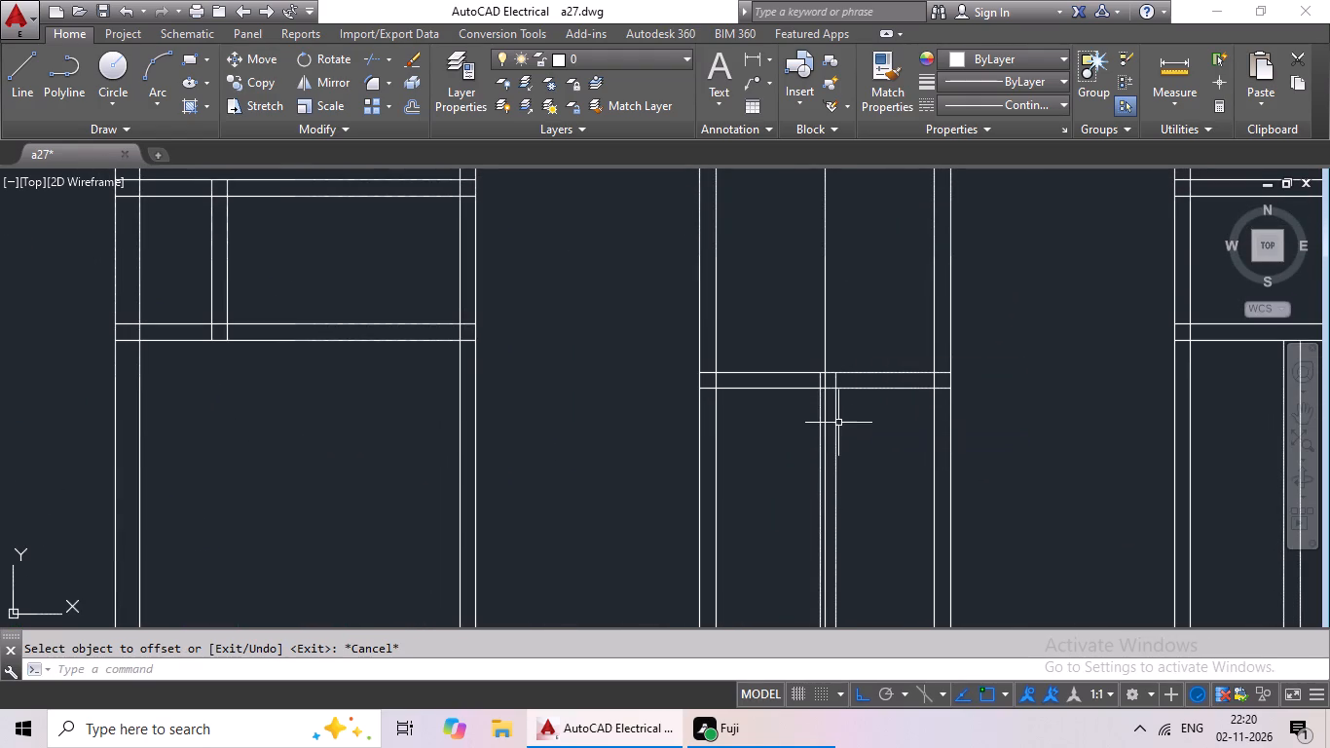
{"action": "key", "text": "Escape"}
{"action": "key", "text": "Escape"}
Trim the stair's centre line at the wall below the stair and erase its leftover piece beneath that wall.
{"action": "key", "text": "t"}
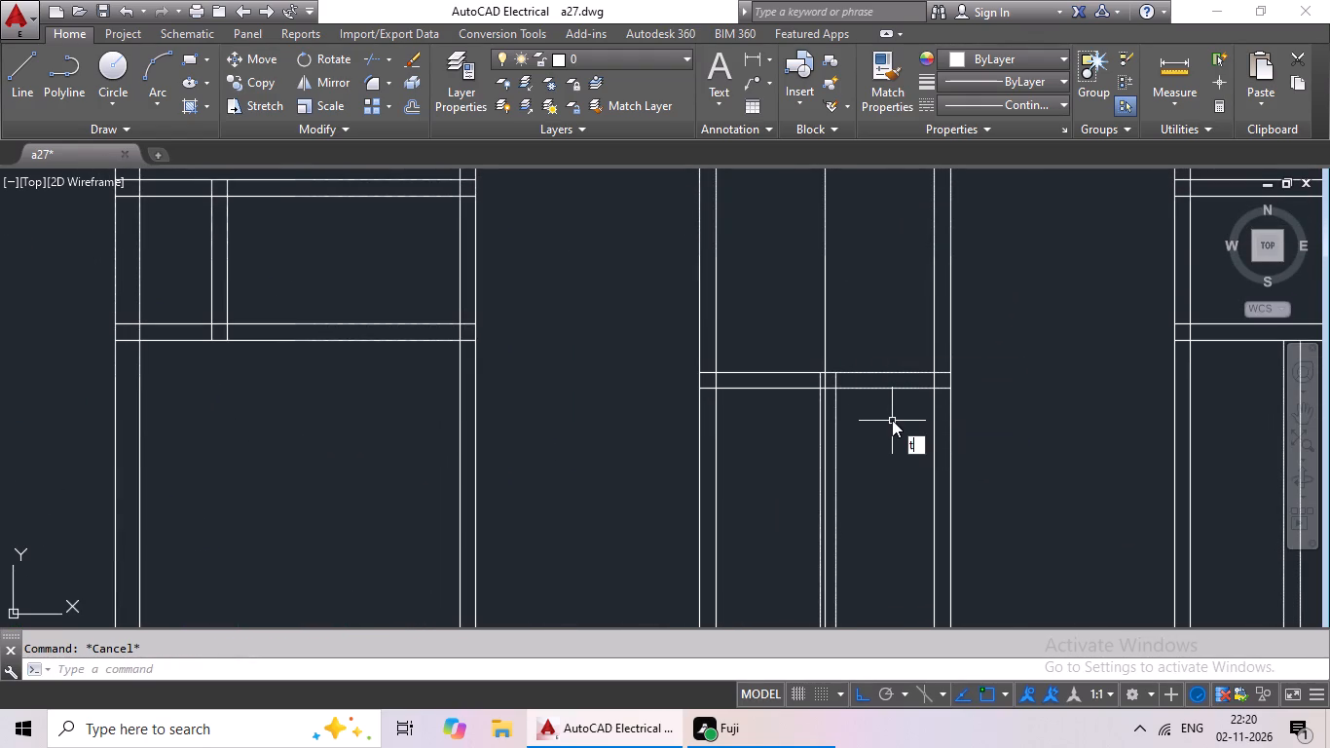
{"action": "key", "text": "r"}
{"action": "key", "text": "space"}
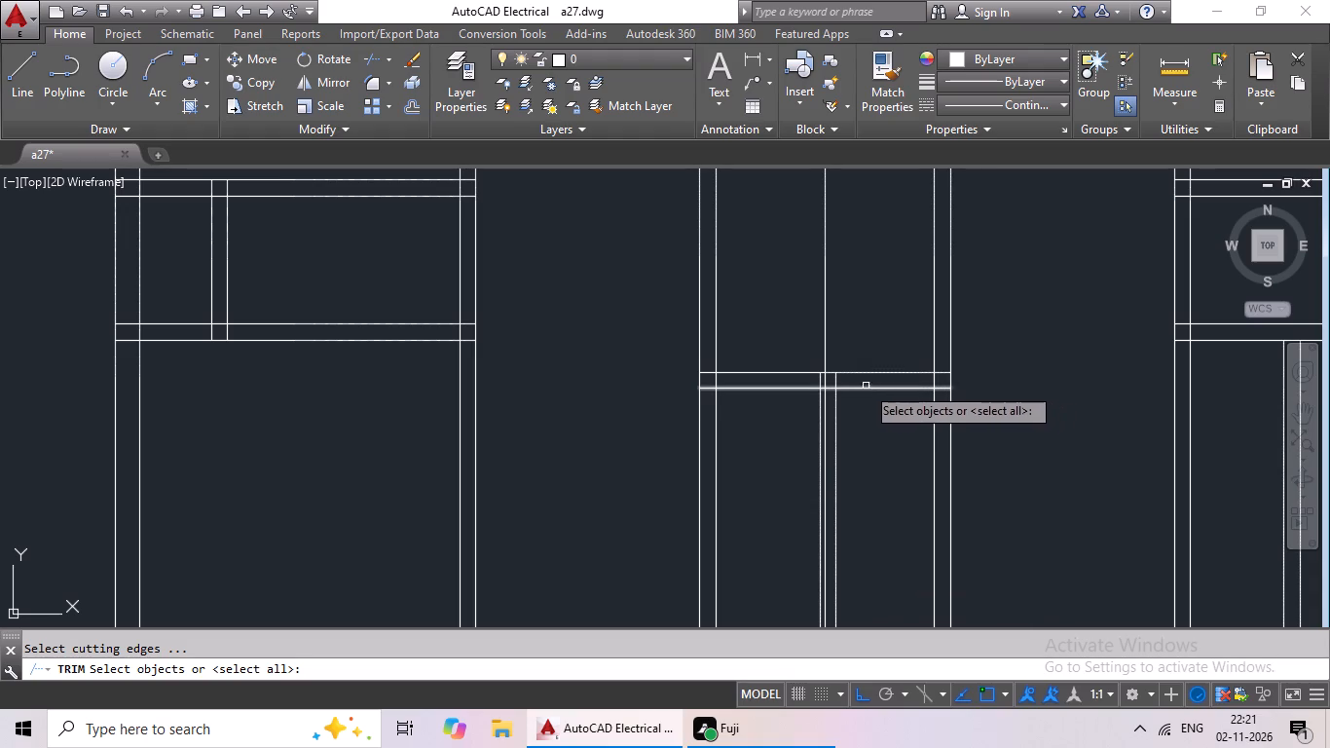
{"action": "scroll", "coordinate": [820, 379], "scroll_direction": "up", "scroll_amount": 2}
{"action": "key", "text": "space"}
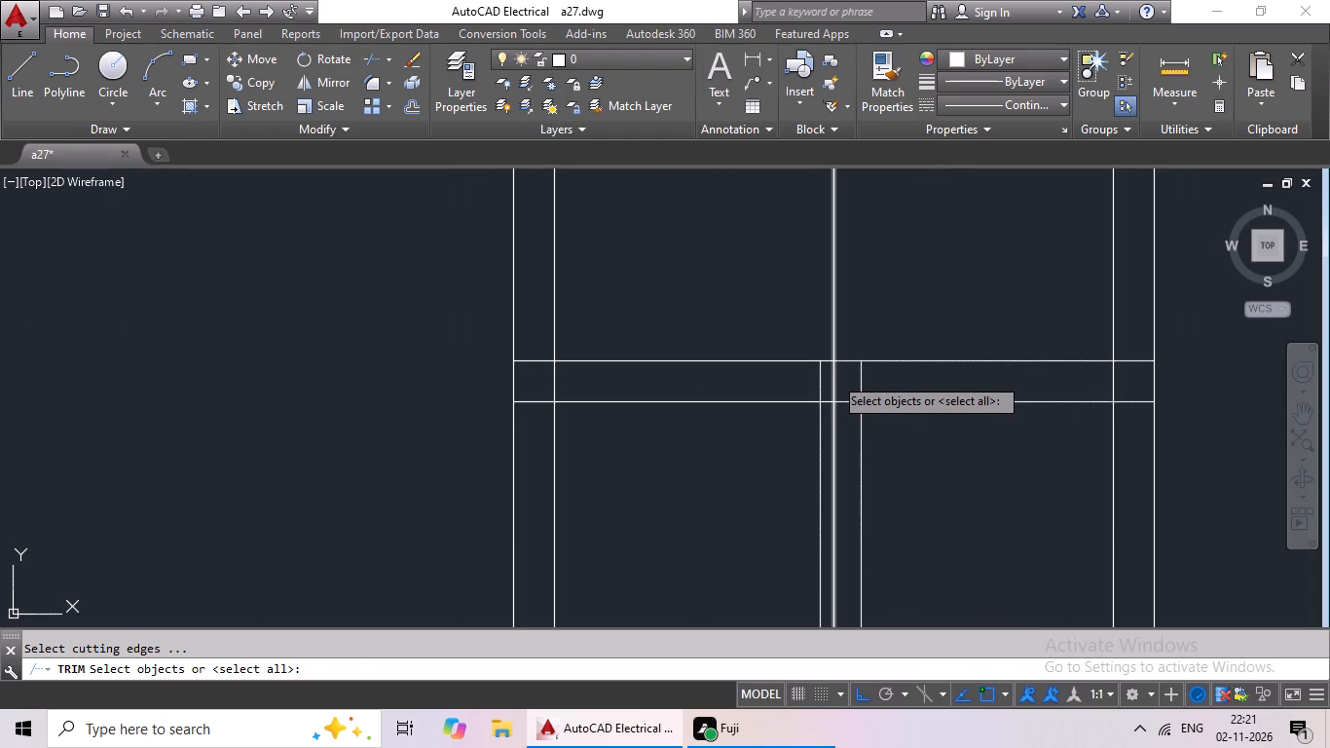
{"action": "left_click", "coordinate": [835, 385]}
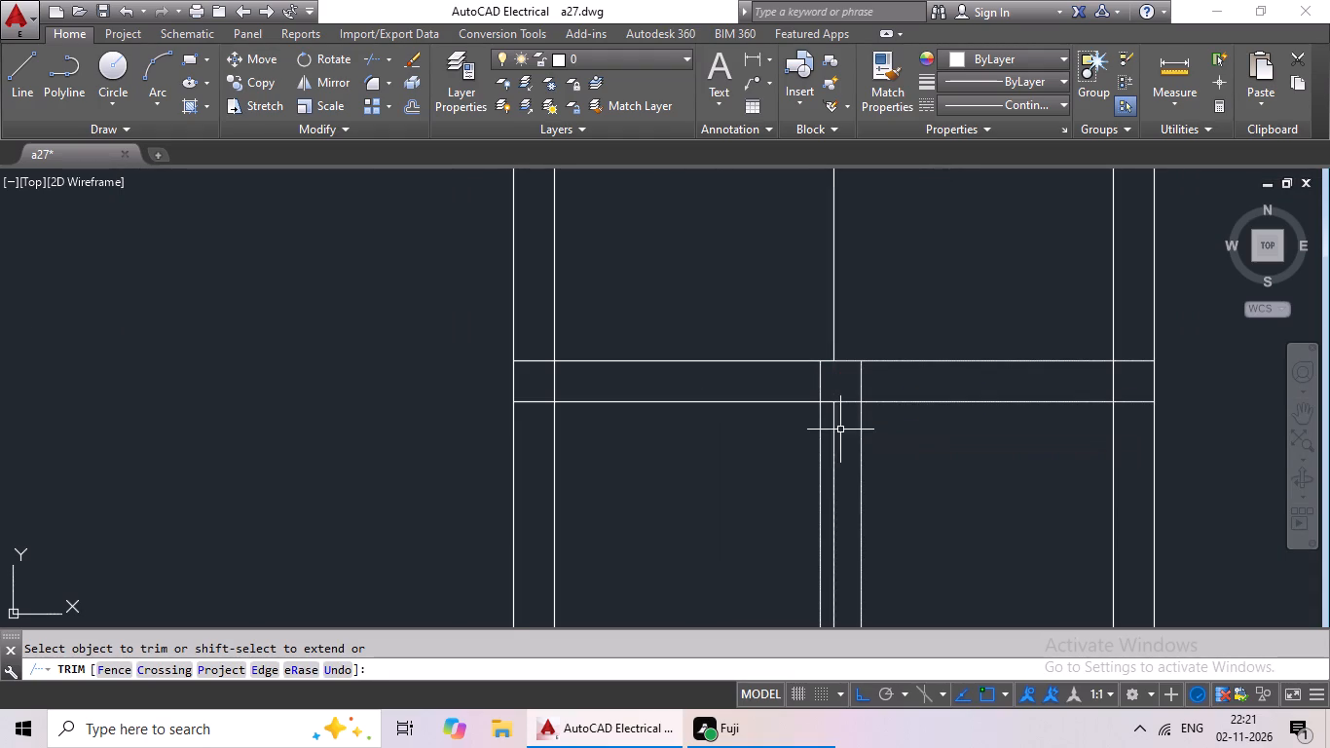
{"action": "key", "text": "Escape"}
{"action": "left_click", "coordinate": [832, 438]}
{"action": "key", "text": "Delete"}
{"action": "scroll", "coordinate": [853, 438], "scroll_direction": "down", "scroll_amount": 2}
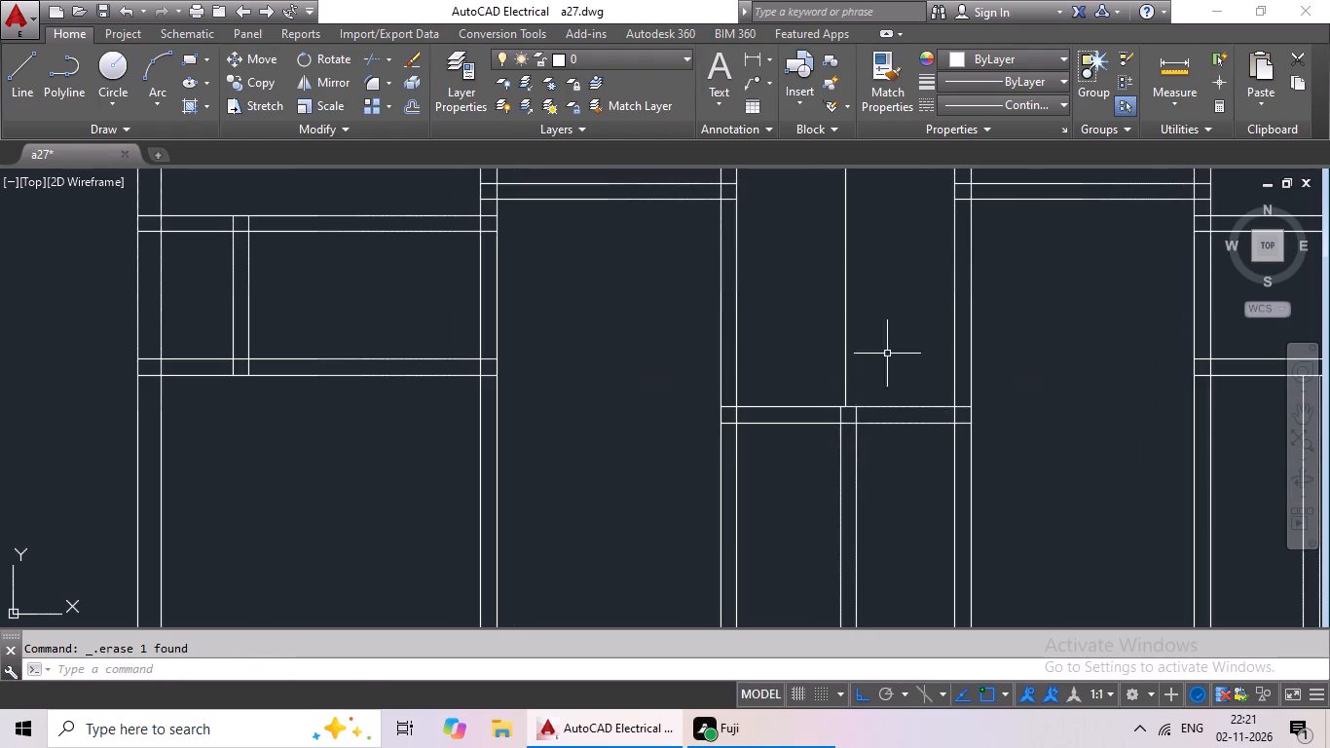
Offset the stair's centre line 2" to each side to form the divider between the two flights.
{"action": "middle_click_drag", "start_coordinate": [905, 276], "coordinate": [875, 430]}
{"action": "key", "text": "Escape"}
{"action": "key", "text": "Escape"}
{"action": "key", "text": "o"}
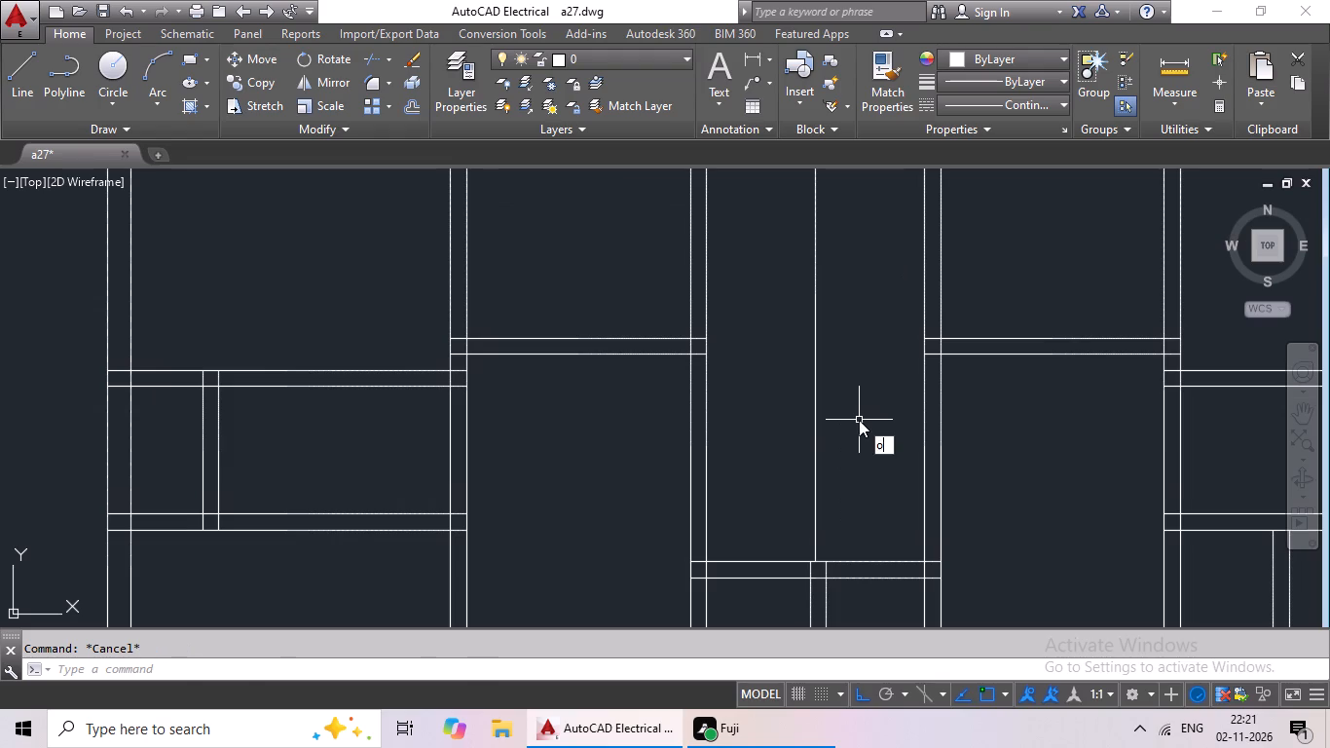
{"action": "key", "text": "Return"}
{"action": "key", "text": "2"}
{"action": "key", "text": "shift+quotedbl"}
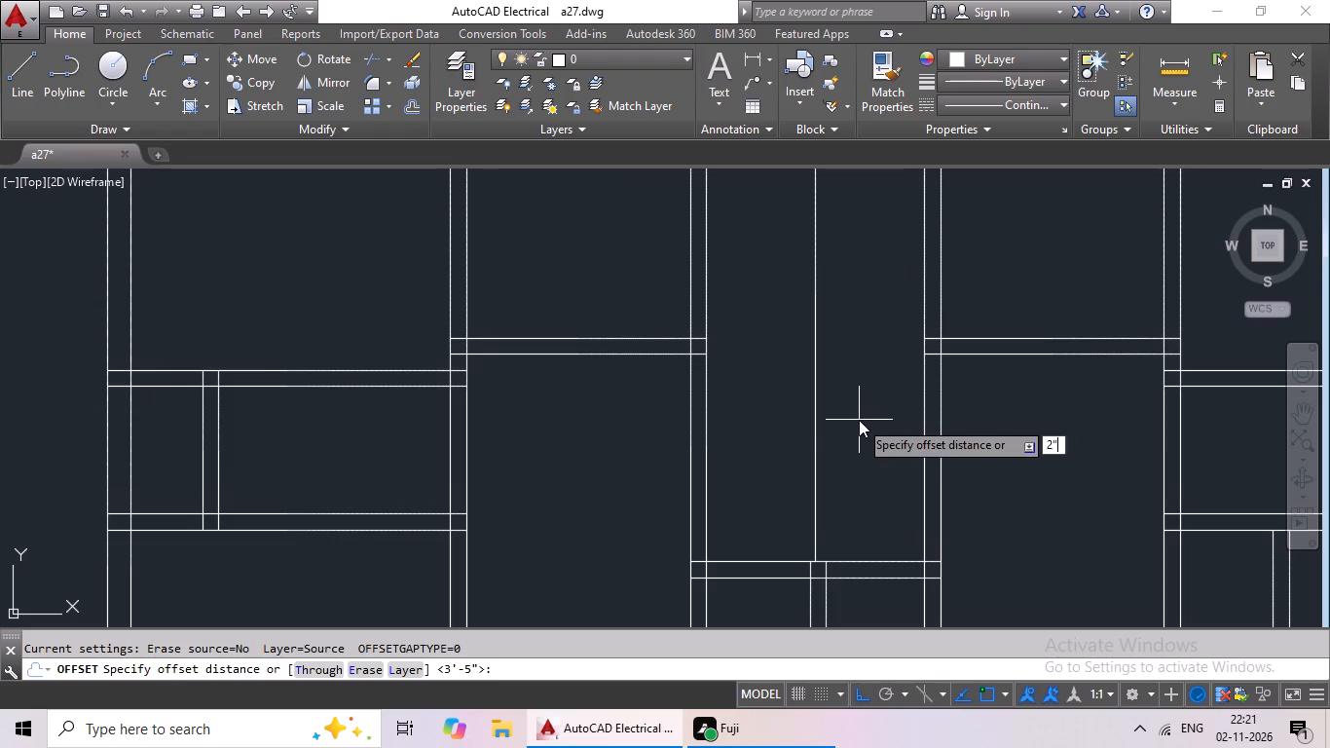
{"action": "key", "text": "Return"}
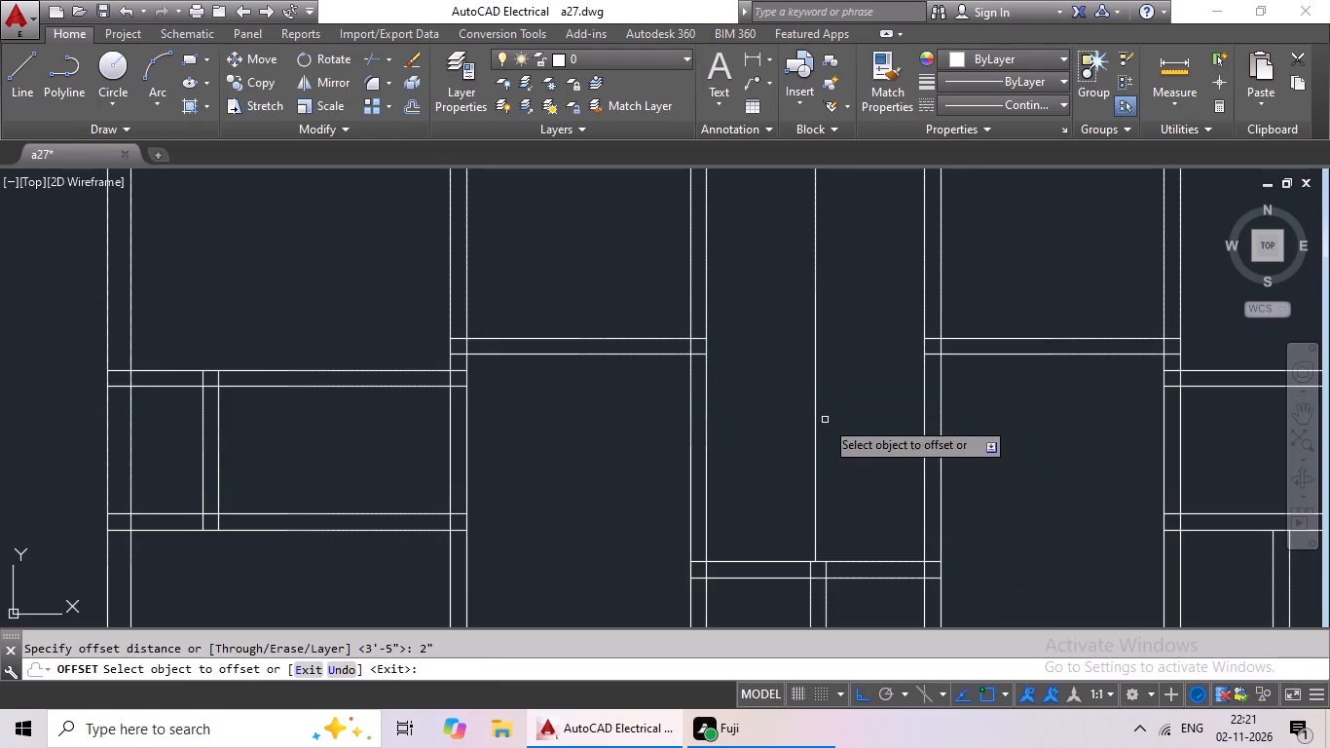
{"action": "left_click_drag", "start_coordinate": [813, 429], "coordinate": [831, 422]}
{"action": "left_click", "coordinate": [868, 404]}
{"action": "scroll", "coordinate": [824, 473], "scroll_direction": "up", "scroll_amount": 1}
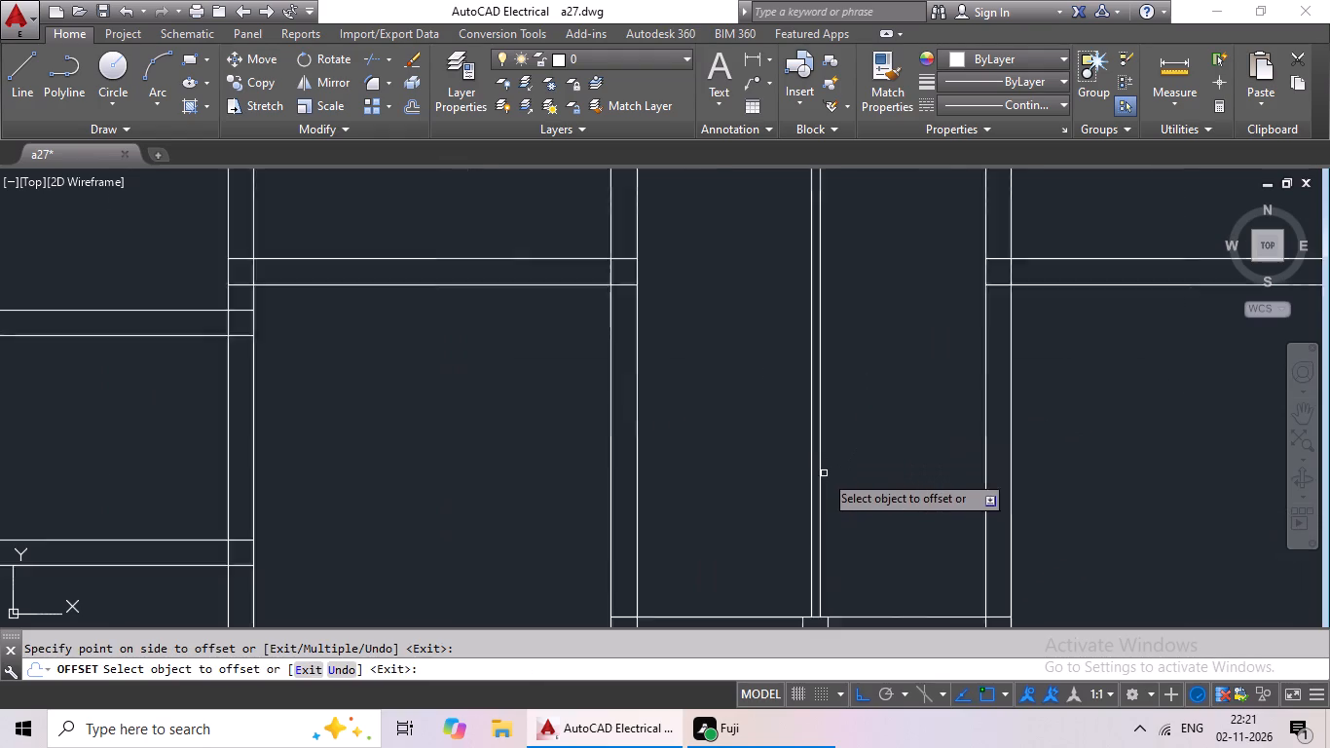
{"action": "scroll", "coordinate": [824, 473], "scroll_direction": "up", "scroll_amount": 1}
{"action": "left_click_drag", "start_coordinate": [804, 474], "coordinate": [756, 499]}
{"action": "left_click", "coordinate": [746, 499]}
{"action": "scroll", "coordinate": [851, 438], "scroll_direction": "down", "scroll_amount": 2}
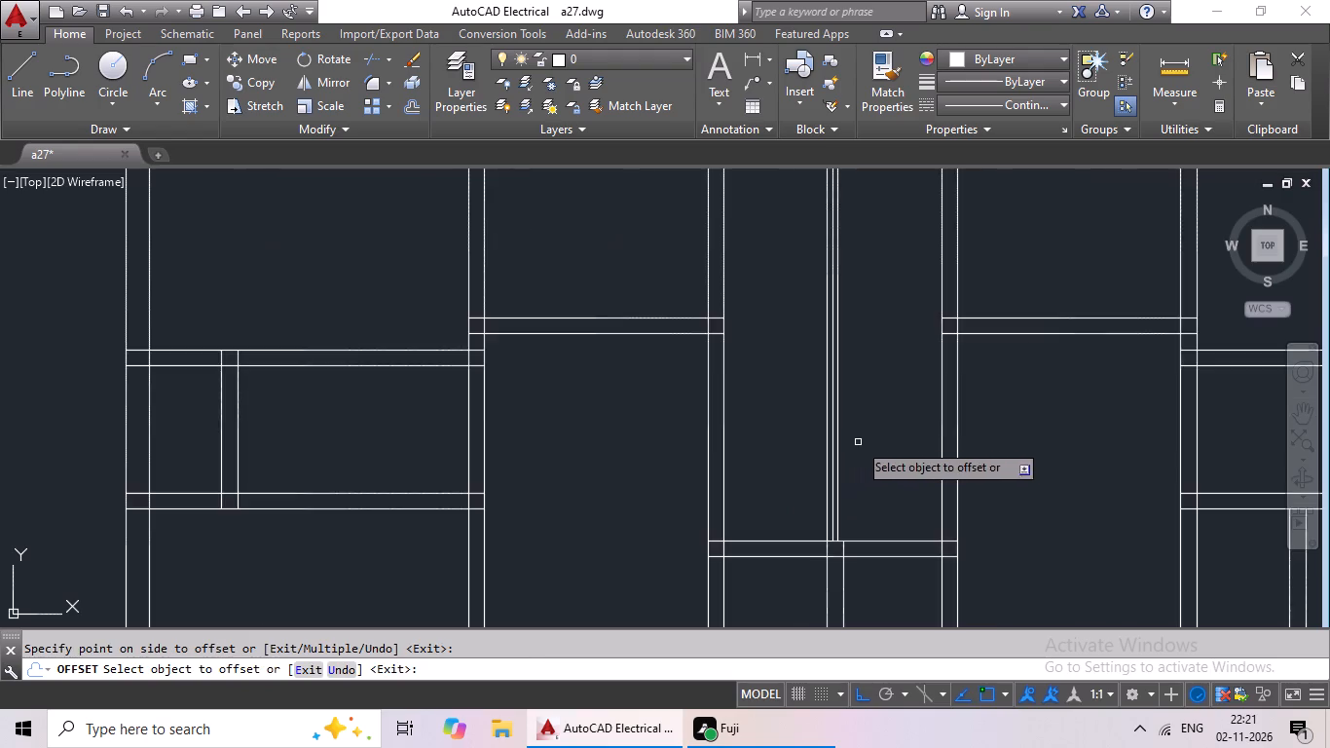
{"action": "scroll", "coordinate": [858, 442], "scroll_direction": "down", "scroll_amount": 1}
{"action": "middle_click_drag", "start_coordinate": [864, 444], "coordinate": [886, 377]}
{"action": "key", "text": "Escape"}
Erase the original centre line between the two new divider lines of the stair.
{"action": "scroll", "coordinate": [868, 432], "scroll_direction": "up", "scroll_amount": 4}
{"action": "left_click", "coordinate": [853, 439]}
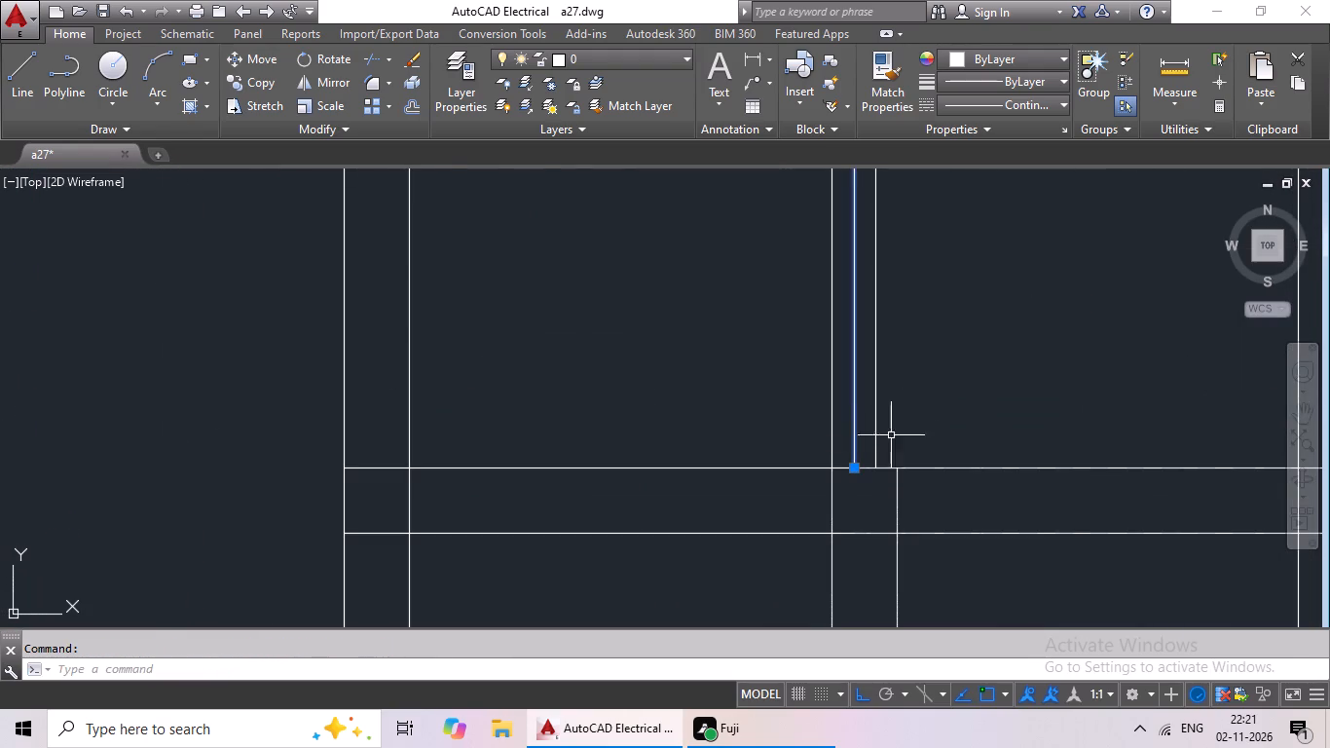
{"action": "key", "text": "Delete"}
Offset the inner line of the wall above the stair 3' down to mark the landing edge.
{"action": "scroll", "coordinate": [903, 418], "scroll_direction": "down", "scroll_amount": 3}
{"action": "middle_click_drag", "start_coordinate": [948, 382], "coordinate": [888, 457]}
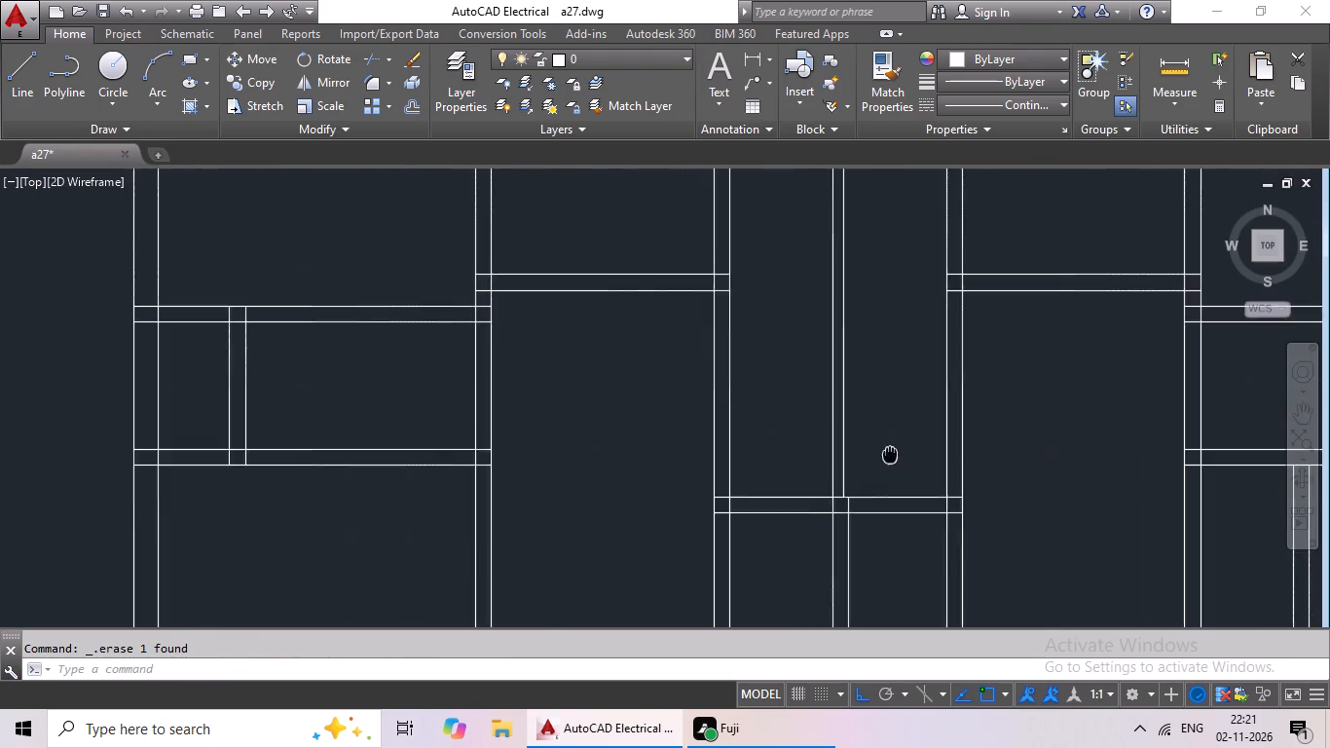
{"action": "middle_click_drag", "start_coordinate": [888, 457], "coordinate": [887, 458]}
{"action": "middle_click_drag", "start_coordinate": [904, 419], "coordinate": [864, 525]}
{"action": "middle_click_drag", "start_coordinate": [851, 411], "coordinate": [792, 589]}
{"action": "key", "text": "Escape"}
{"action": "key", "text": "Escape"}
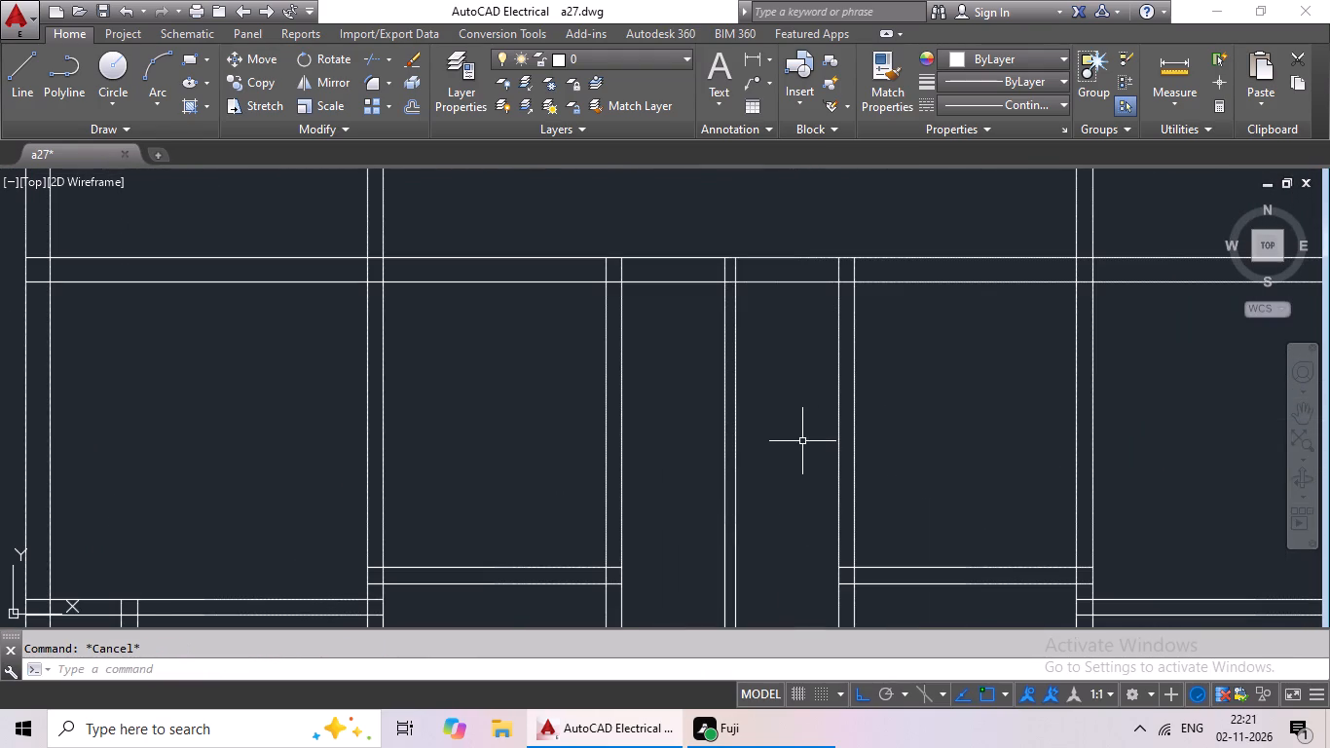
{"action": "key", "text": "o"}
{"action": "key", "text": "Return"}
{"action": "type", "text": "3'"}
{"action": "key", "text": "Return"}
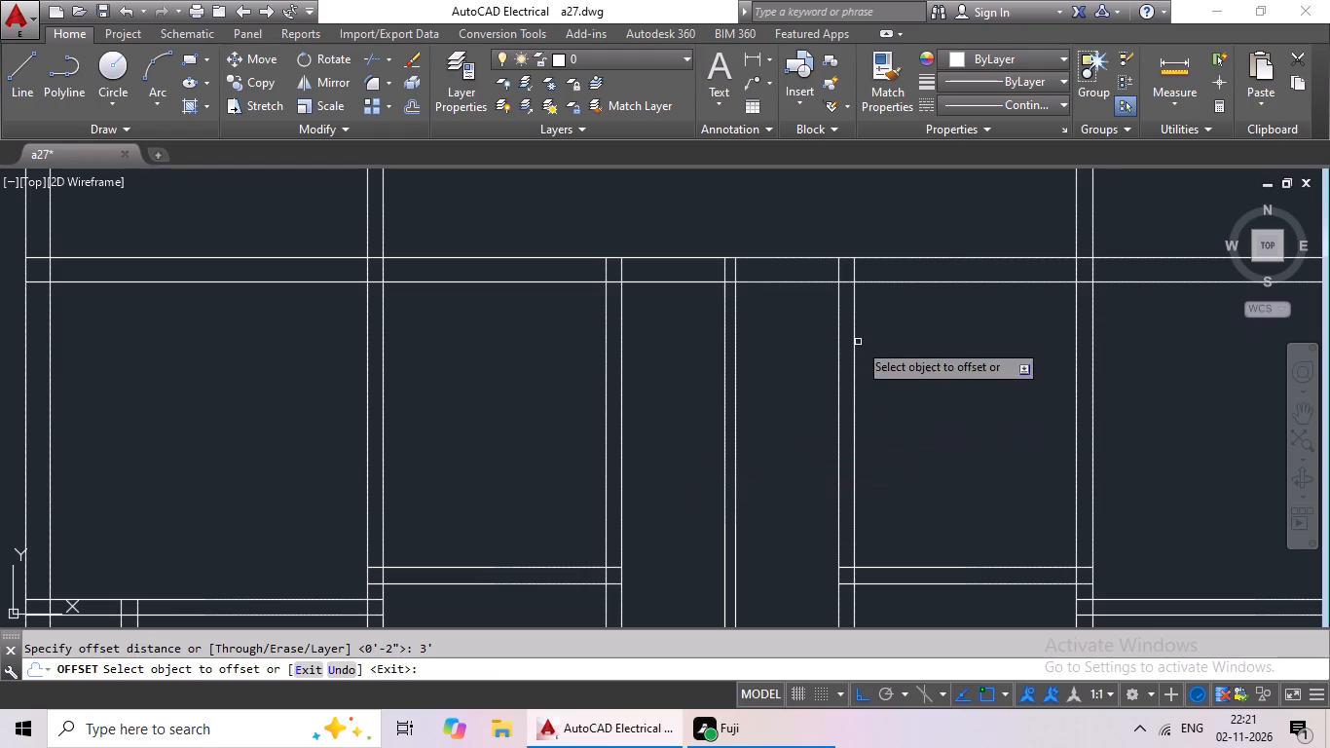
{"action": "left_click_drag", "start_coordinate": [782, 282], "coordinate": [782, 292]}
{"action": "left_click", "coordinate": [785, 324]}
{"action": "key", "text": "Escape"}
{"action": "key", "text": "Escape"}
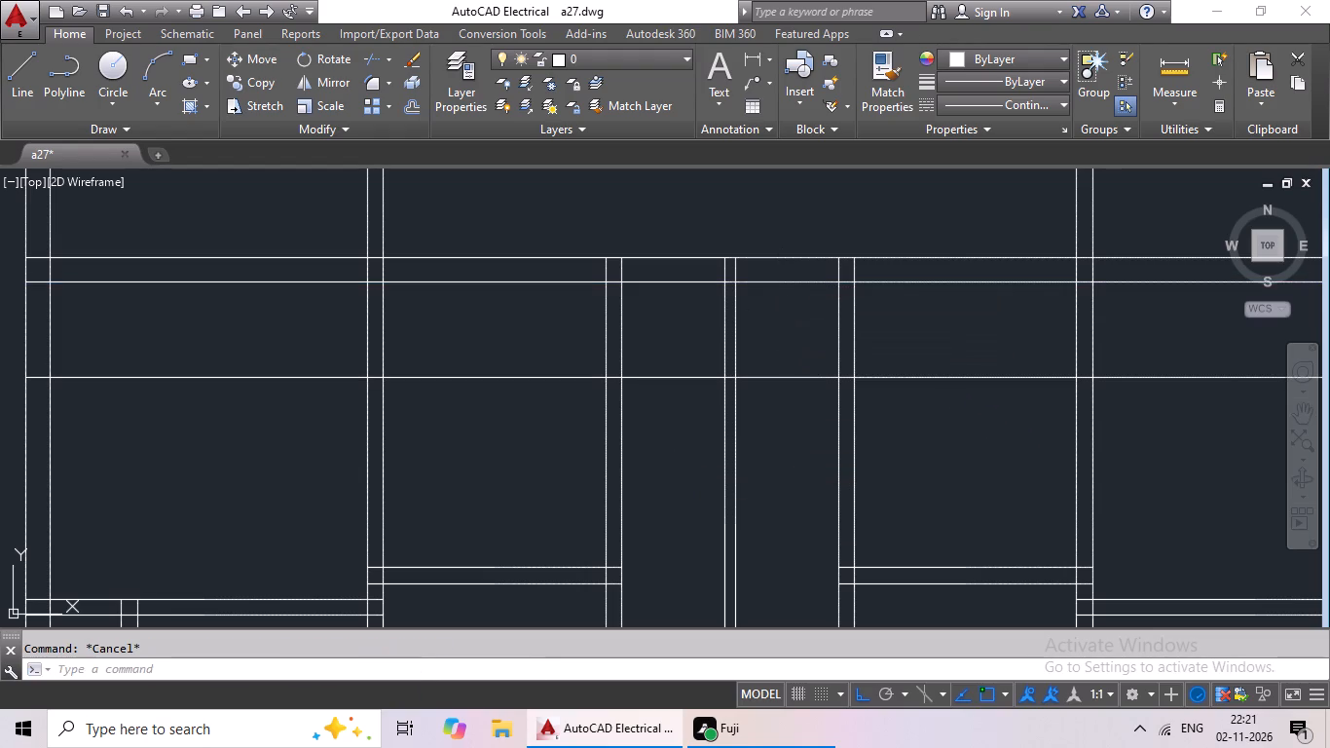
{"action": "key", "text": "Escape"}
Trim the landing line between the stair's side walls and the top bedrooms on both sides.
{"action": "key", "text": "t"}
{"action": "key", "text": "r"}
{"action": "key", "text": "space"}
{"action": "key", "text": "space"}
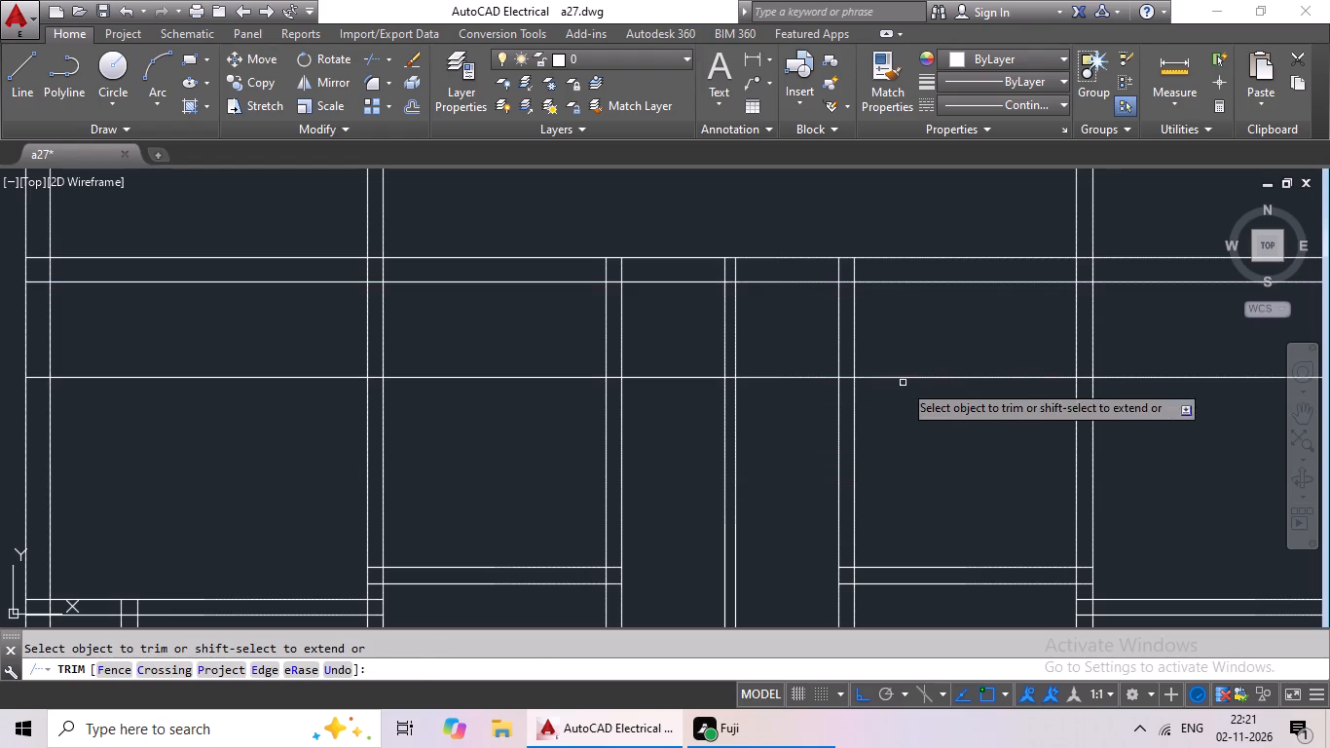
{"action": "scroll", "coordinate": [964, 382], "scroll_direction": "up", "scroll_amount": 1}
{"action": "left_click_drag", "start_coordinate": [993, 328], "coordinate": [953, 432]}
{"action": "left_click_drag", "start_coordinate": [953, 430], "coordinate": [960, 420]}
{"action": "scroll", "coordinate": [988, 382], "scroll_direction": "down", "scroll_amount": 2}
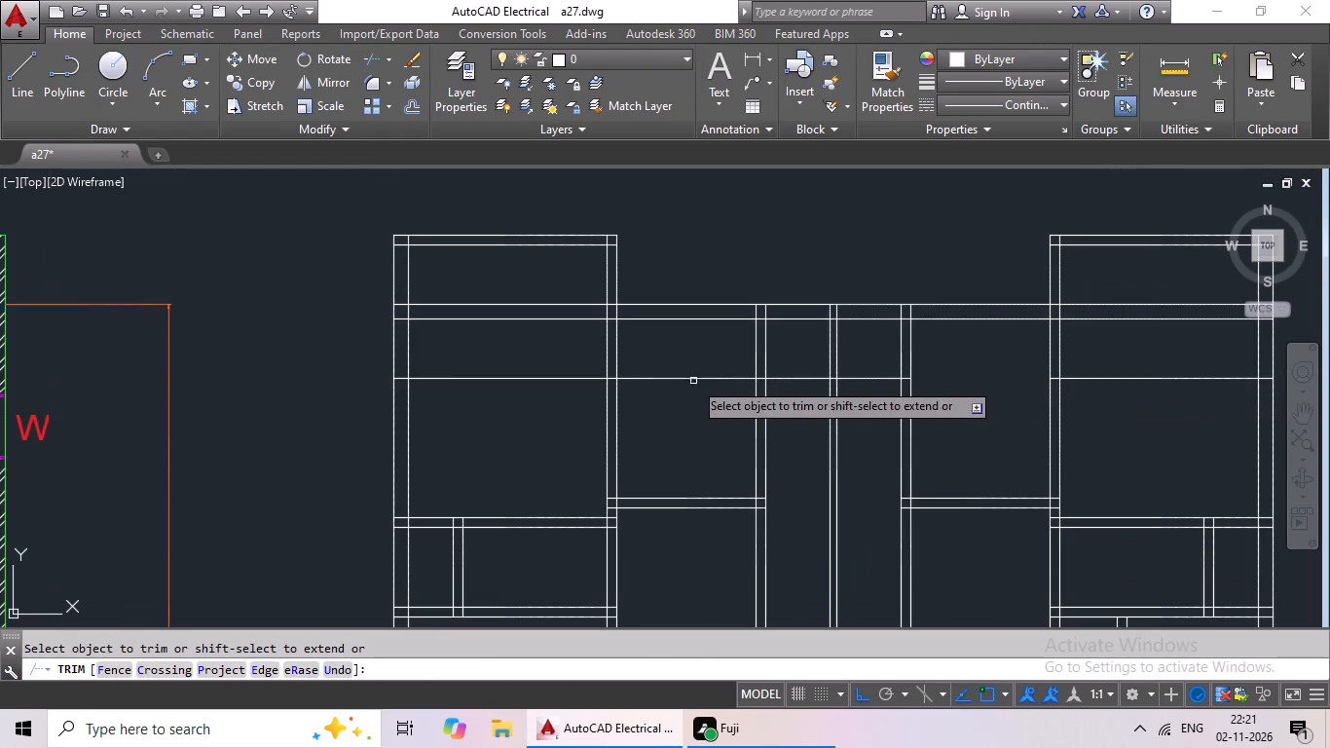
{"action": "left_click_drag", "start_coordinate": [729, 328], "coordinate": [684, 423]}
{"action": "left_click", "coordinate": [684, 420]}
{"action": "key", "text": "Escape"}
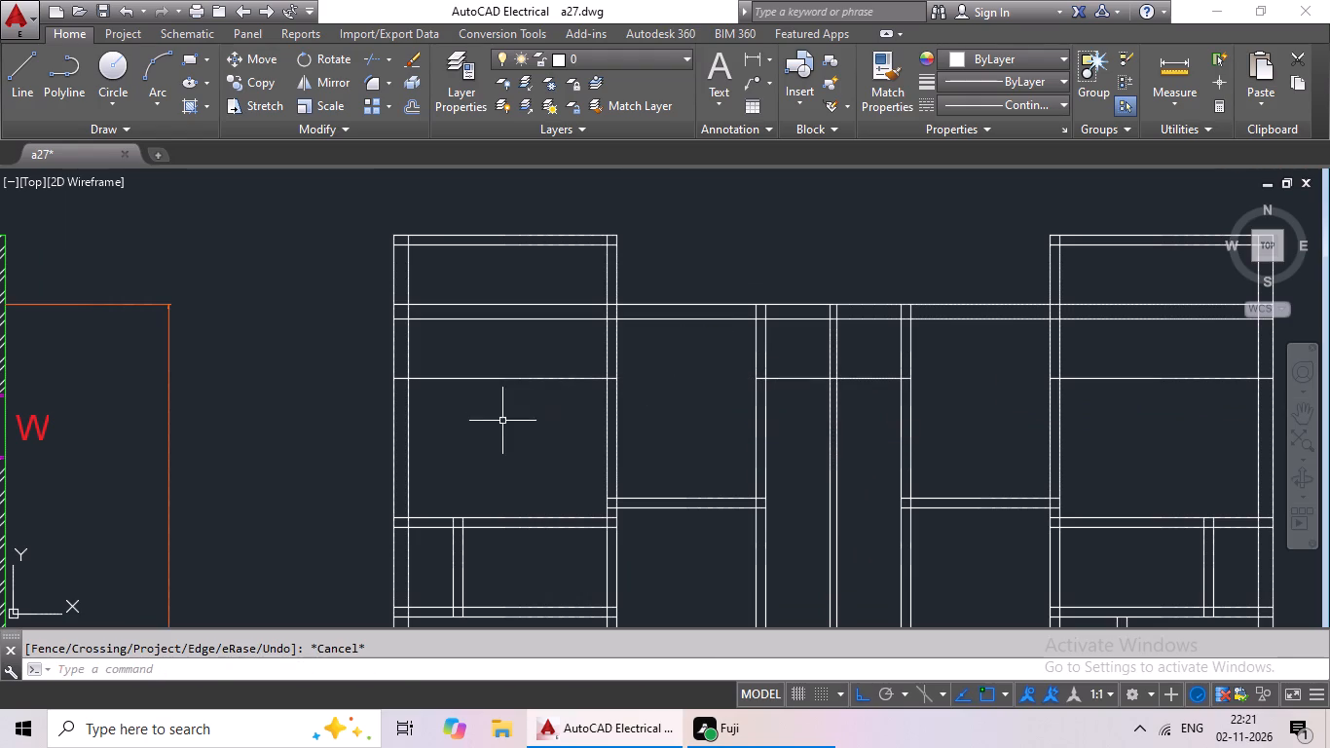
Erase the leftover pieces of the landing line inside the top-left and top-right bedrooms.
{"action": "left_click_drag", "start_coordinate": [528, 346], "coordinate": [510, 422]}
{"action": "left_click", "coordinate": [509, 424]}
{"action": "middle_click_drag", "start_coordinate": [561, 426], "coordinate": [309, 430]}
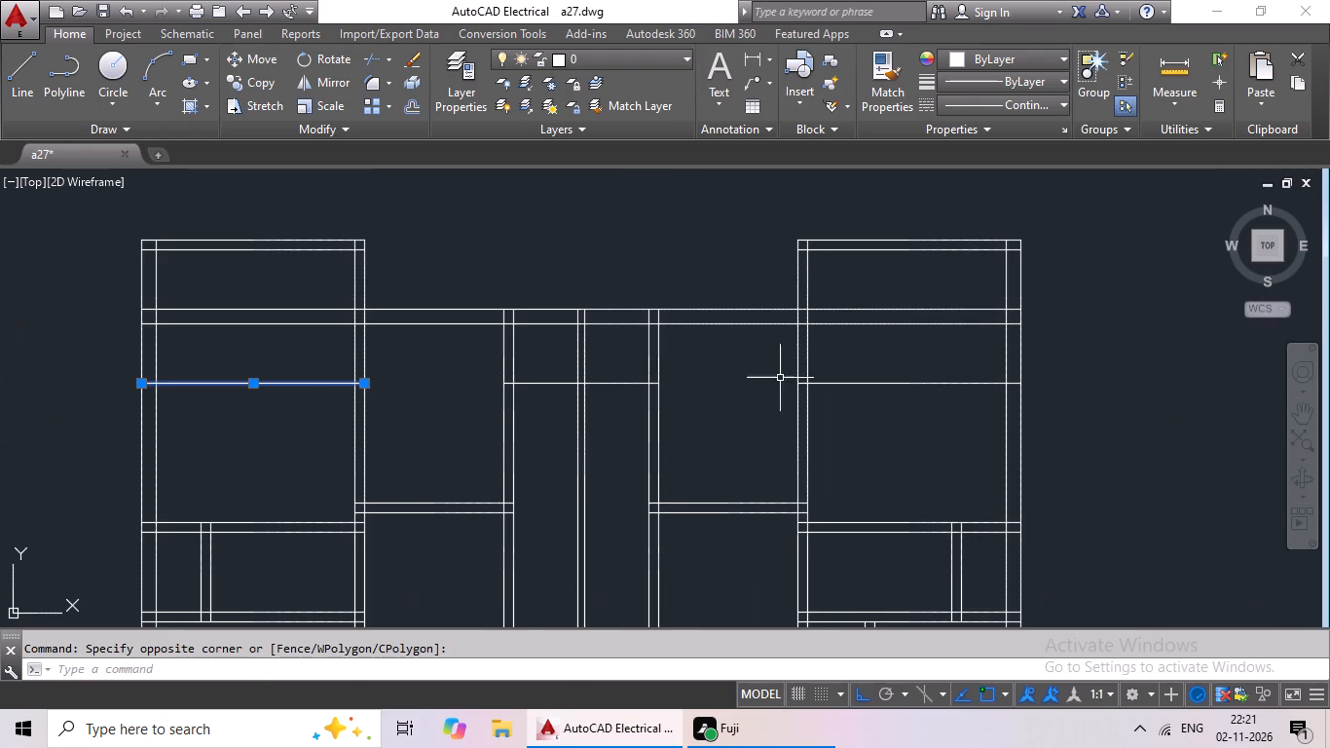
{"action": "left_click_drag", "start_coordinate": [918, 347], "coordinate": [893, 432]}
{"action": "key", "text": "Delete"}
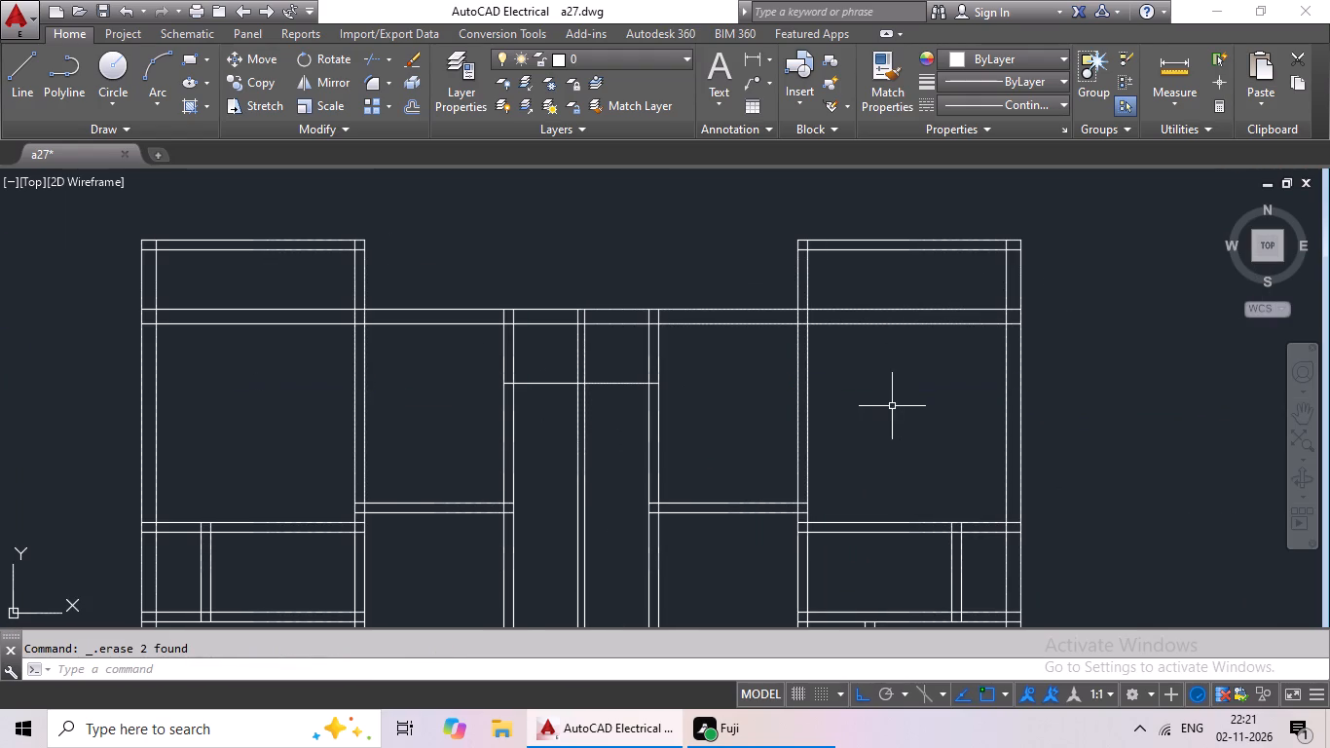
{"action": "middle_click_drag", "start_coordinate": [790, 406], "coordinate": [833, 342]}
{"action": "key", "text": "Escape"}
{"action": "key", "text": "Escape"}
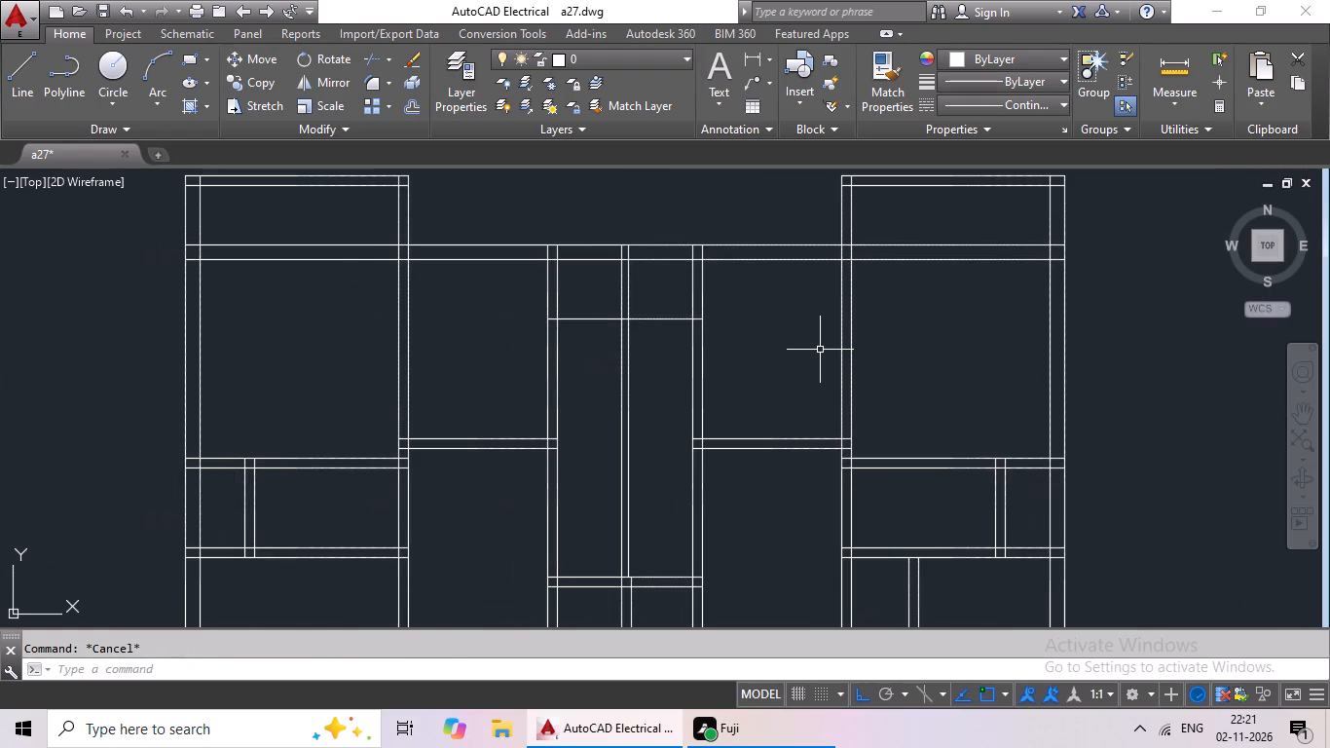
Trim both ends of the landing line back to the inner faces of the stair's side walls.
{"action": "scroll", "coordinate": [819, 350], "scroll_direction": "down", "scroll_amount": 2}
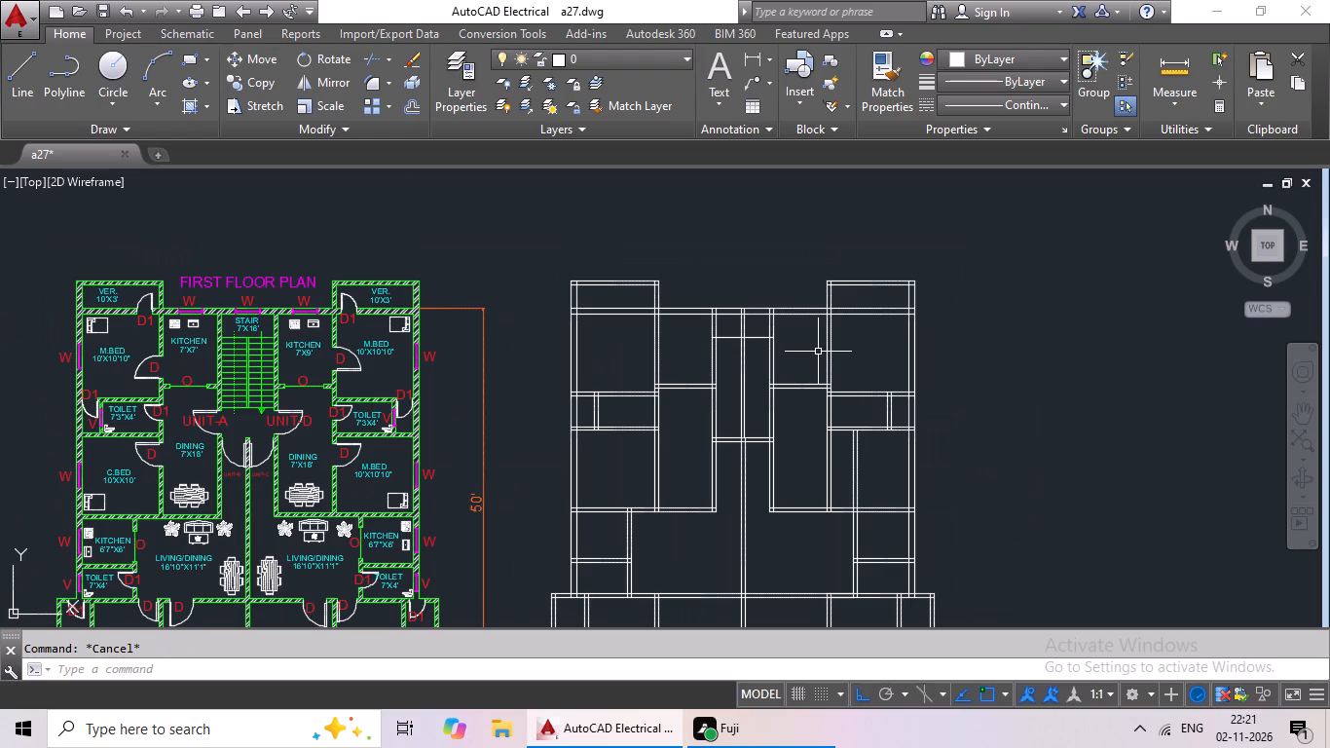
{"action": "scroll", "coordinate": [791, 363], "scroll_direction": "up", "scroll_amount": 2}
{"action": "middle_click_drag", "start_coordinate": [801, 346], "coordinate": [783, 388]}
{"action": "key", "text": "Escape"}
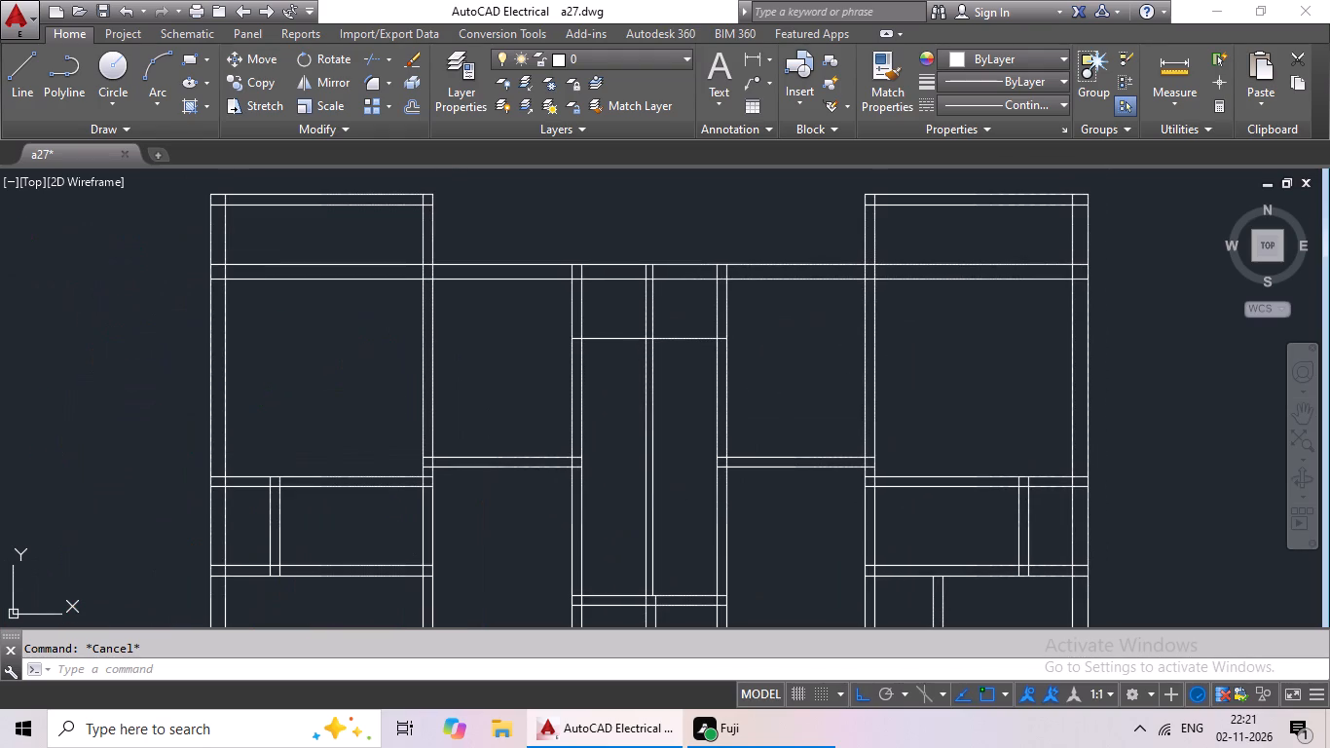
{"action": "key", "text": "Escape"}
{"action": "key", "text": "Escape"}
{"action": "key", "text": "Escape"}
{"action": "key", "text": "Escape"}
{"action": "type", "text": "tr"}
{"action": "key", "text": "space"}
{"action": "key", "text": "space"}
{"action": "scroll", "coordinate": [736, 337], "scroll_direction": "up", "scroll_amount": 1}
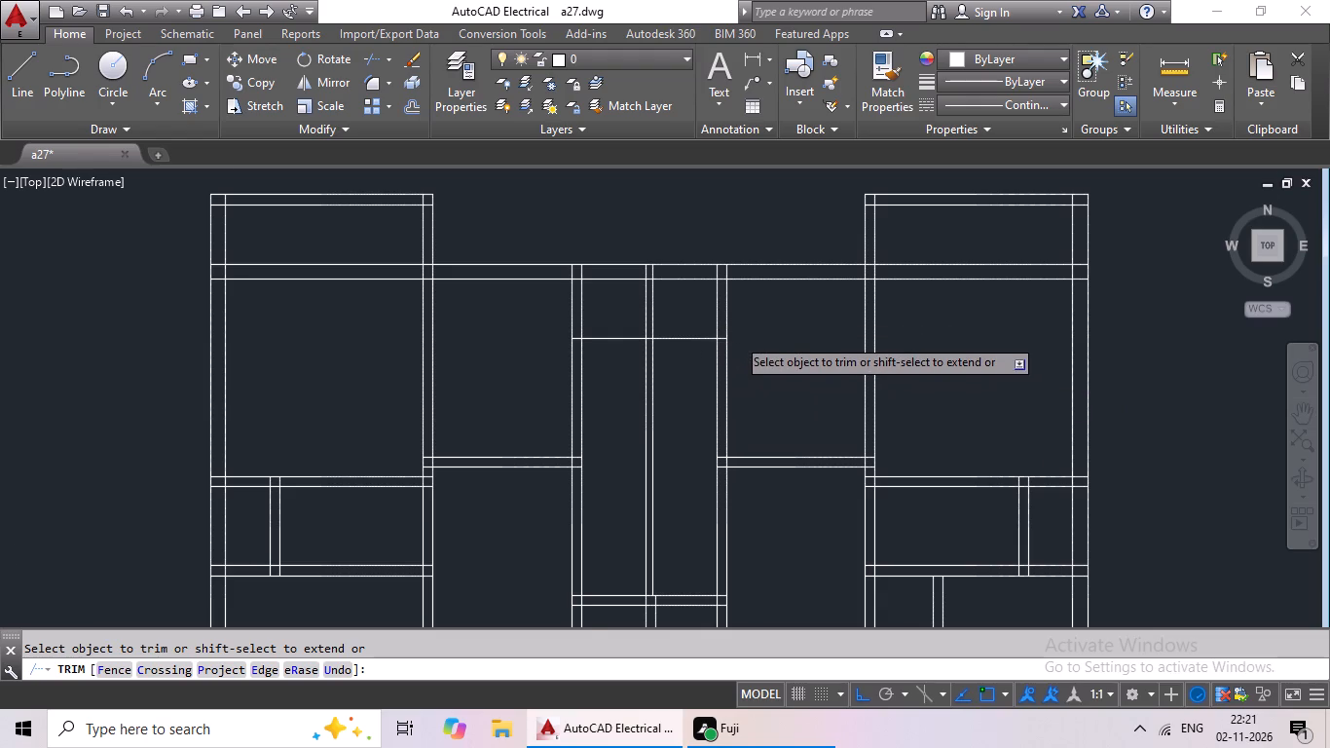
{"action": "scroll", "coordinate": [720, 336], "scroll_direction": "up", "scroll_amount": 4}
{"action": "left_click", "coordinate": [716, 343]}
{"action": "scroll", "coordinate": [737, 377], "scroll_direction": "down", "scroll_amount": 3}
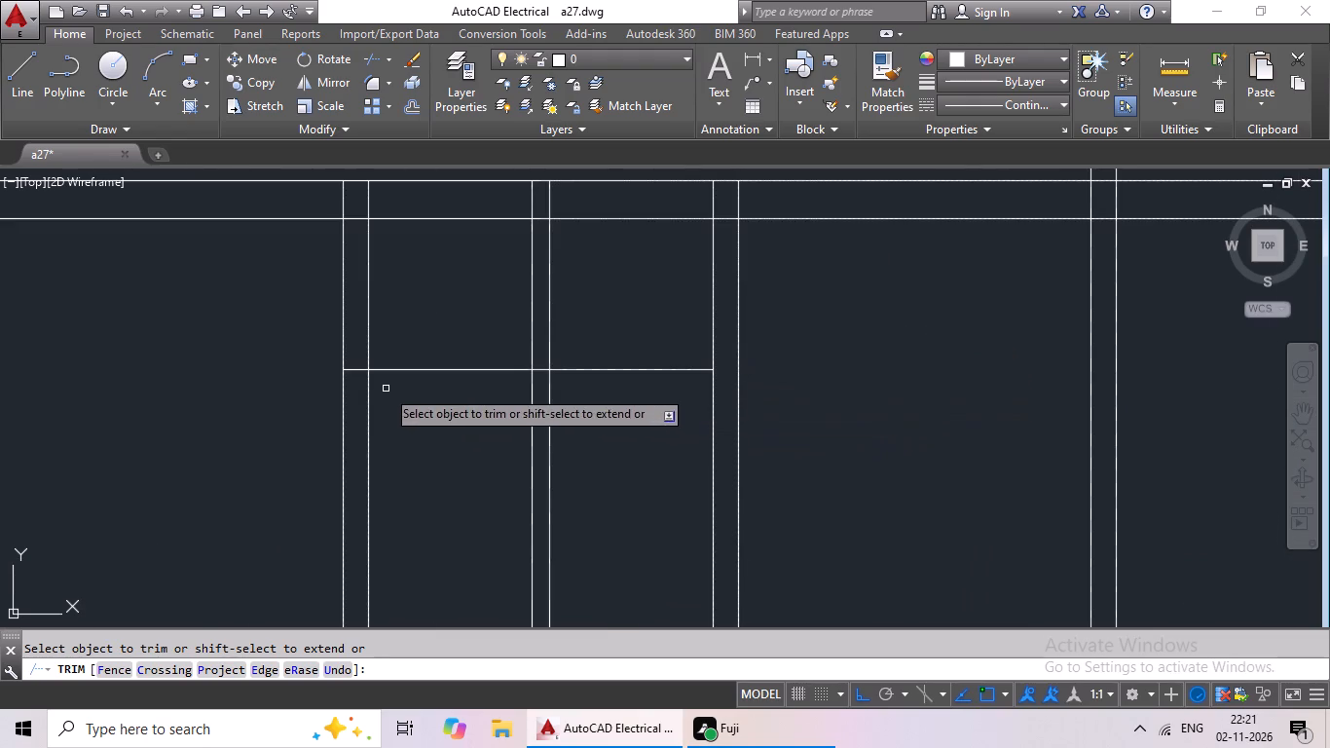
{"action": "left_click_drag", "start_coordinate": [351, 370], "coordinate": [361, 373]}
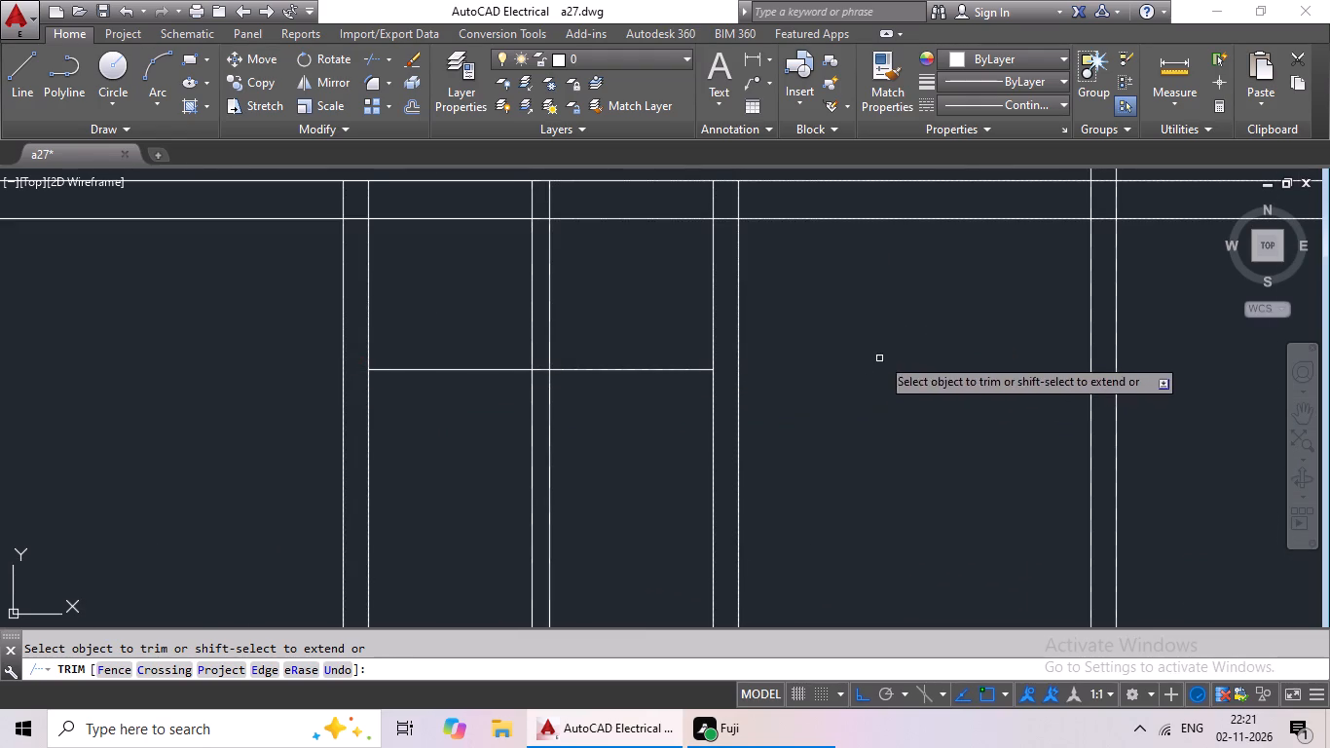
{"action": "middle_click_drag", "start_coordinate": [882, 354], "coordinate": [903, 329]}
{"action": "key", "text": "Escape"}
{"action": "key", "text": "Escape"}
Offset the landing line 9" down the stair, repeating from each new line to make the first three tread lines.
{"action": "key", "text": "o"}
{"action": "key", "text": "Return"}
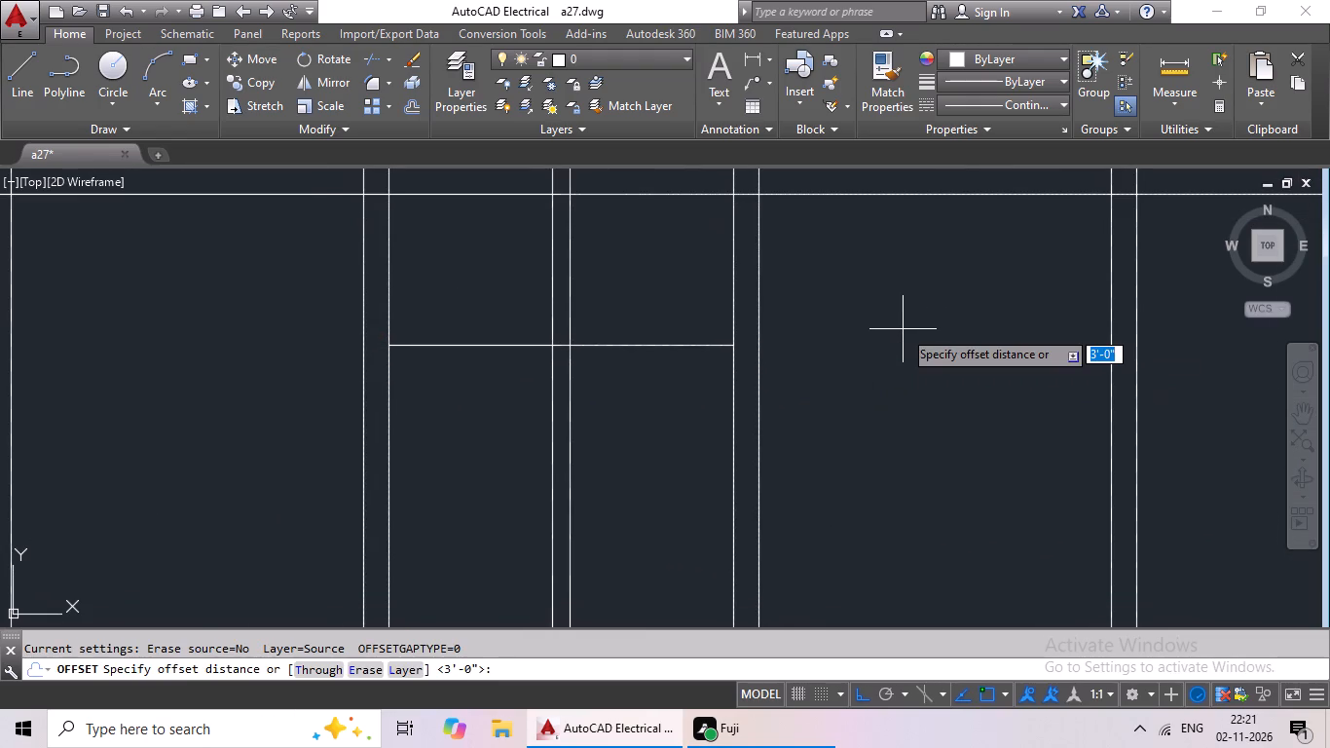
{"action": "key", "text": "9"}
{"action": "key", "text": "shift+quotedbl"}
{"action": "key", "text": "Return"}
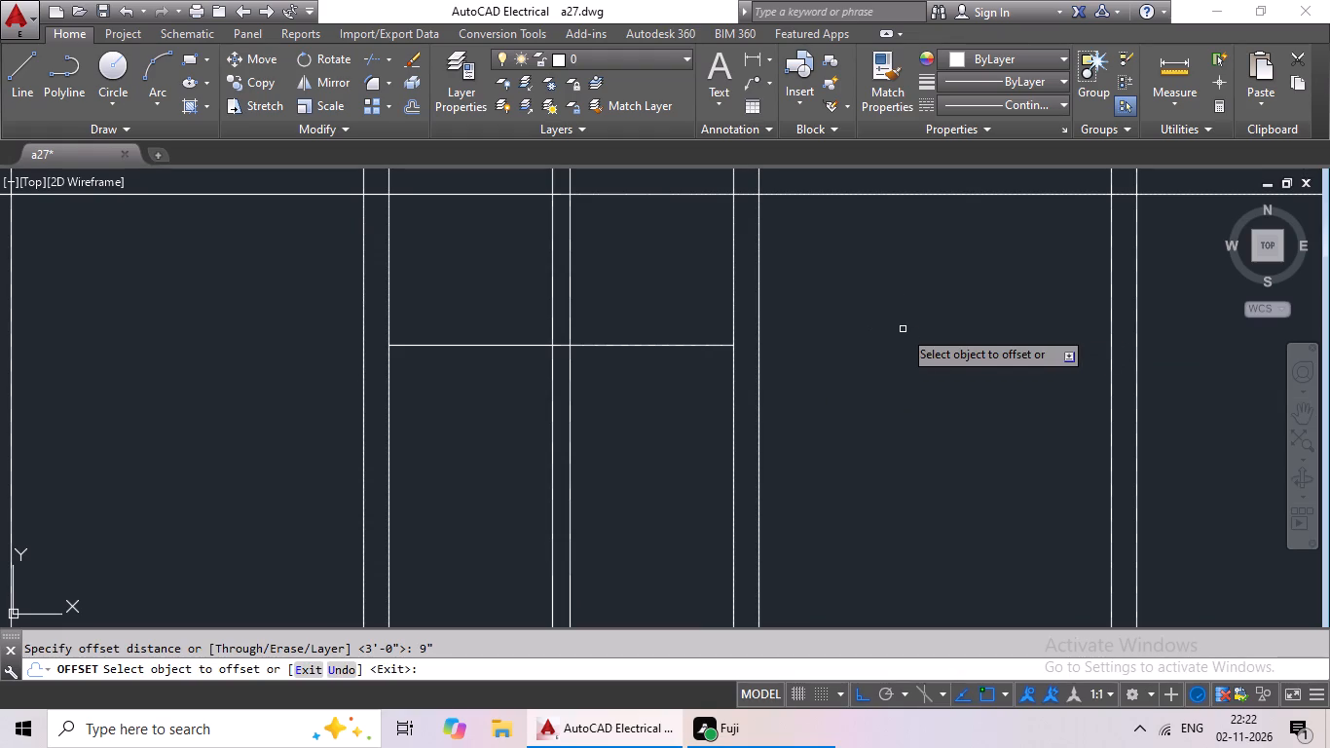
{"action": "left_click_drag", "start_coordinate": [660, 345], "coordinate": [656, 376]}
{"action": "left_click", "coordinate": [656, 385]}
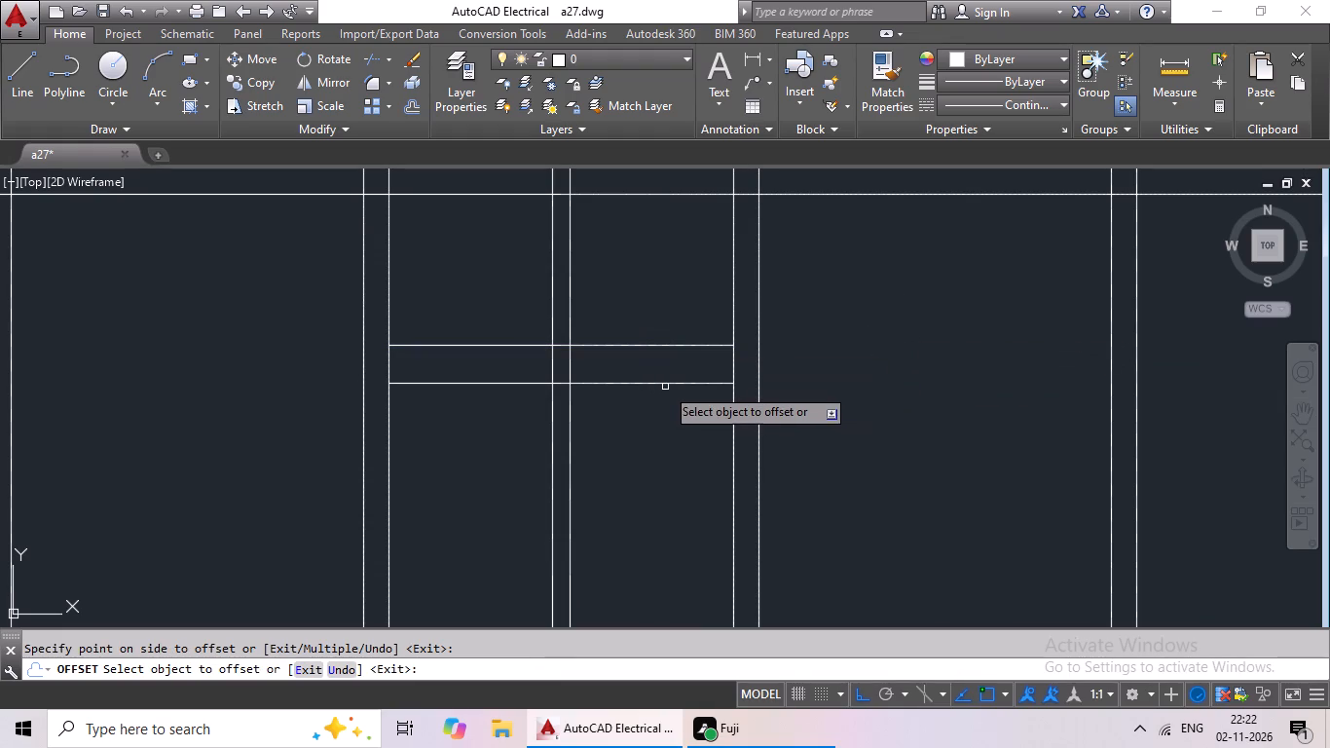
{"action": "left_click", "coordinate": [677, 382]}
{"action": "left_click", "coordinate": [687, 452]}
{"action": "left_click", "coordinate": [696, 427]}
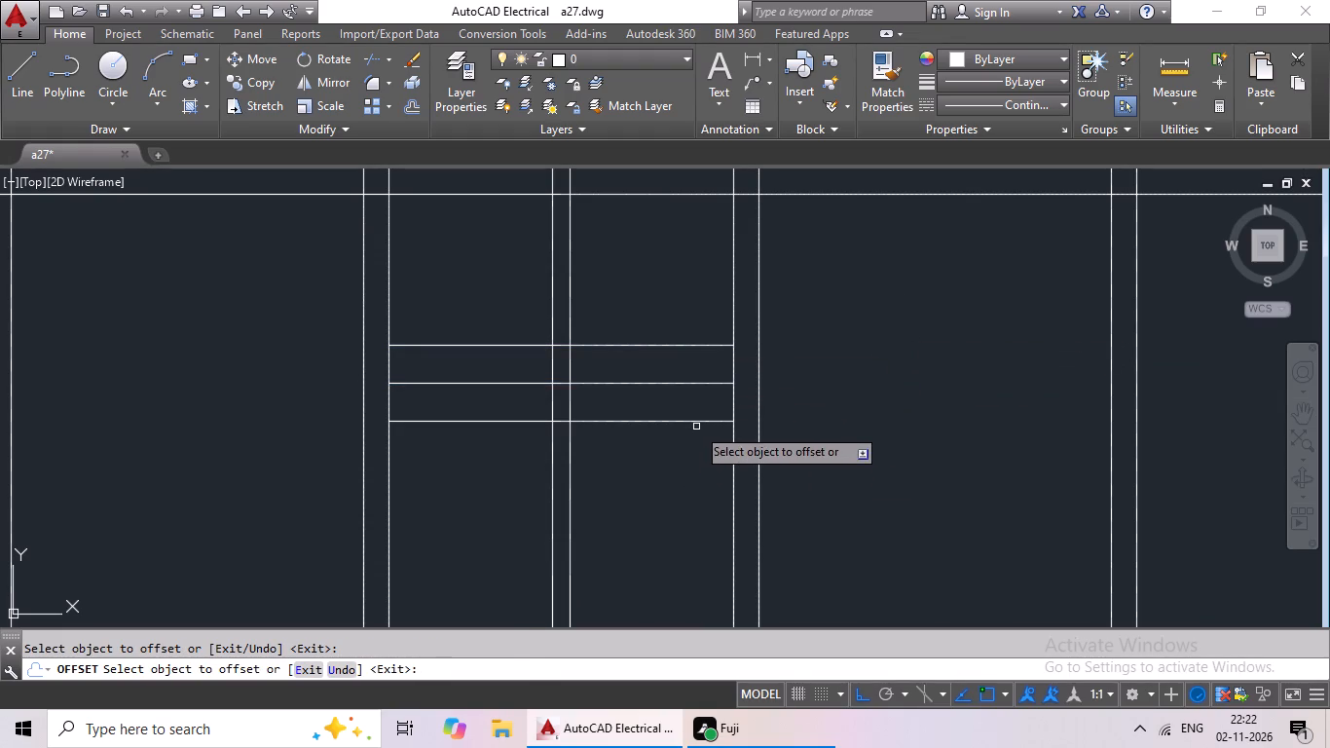
{"action": "left_click", "coordinate": [688, 481]}
{"action": "left_click_drag", "start_coordinate": [699, 422], "coordinate": [692, 464]}
{"action": "left_click", "coordinate": [693, 498]}
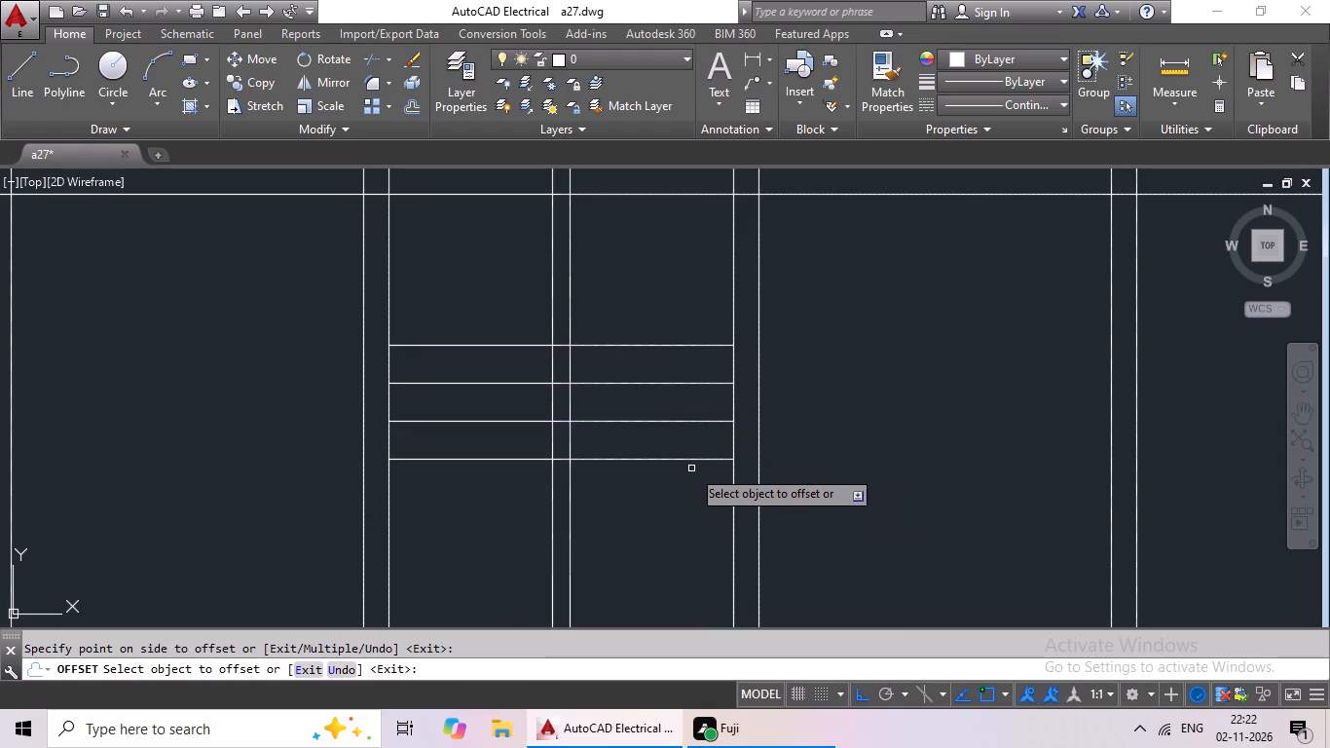
Continue offsetting the lowest tread line 9" down the stair, repeating from each new line for the fourth to eighth treads.
{"action": "left_click_drag", "start_coordinate": [682, 466], "coordinate": [682, 511]}
{"action": "middle_click_drag", "start_coordinate": [691, 505], "coordinate": [716, 426]}
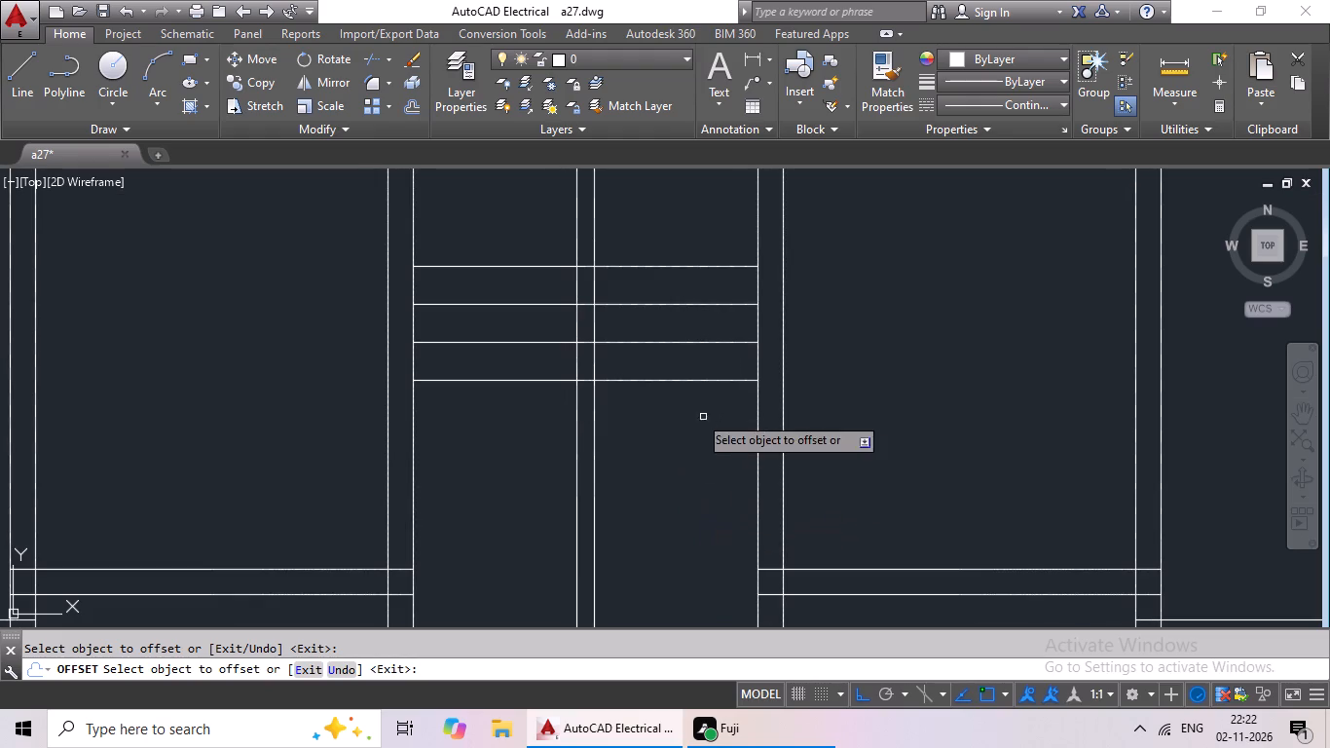
{"action": "left_click", "coordinate": [720, 383]}
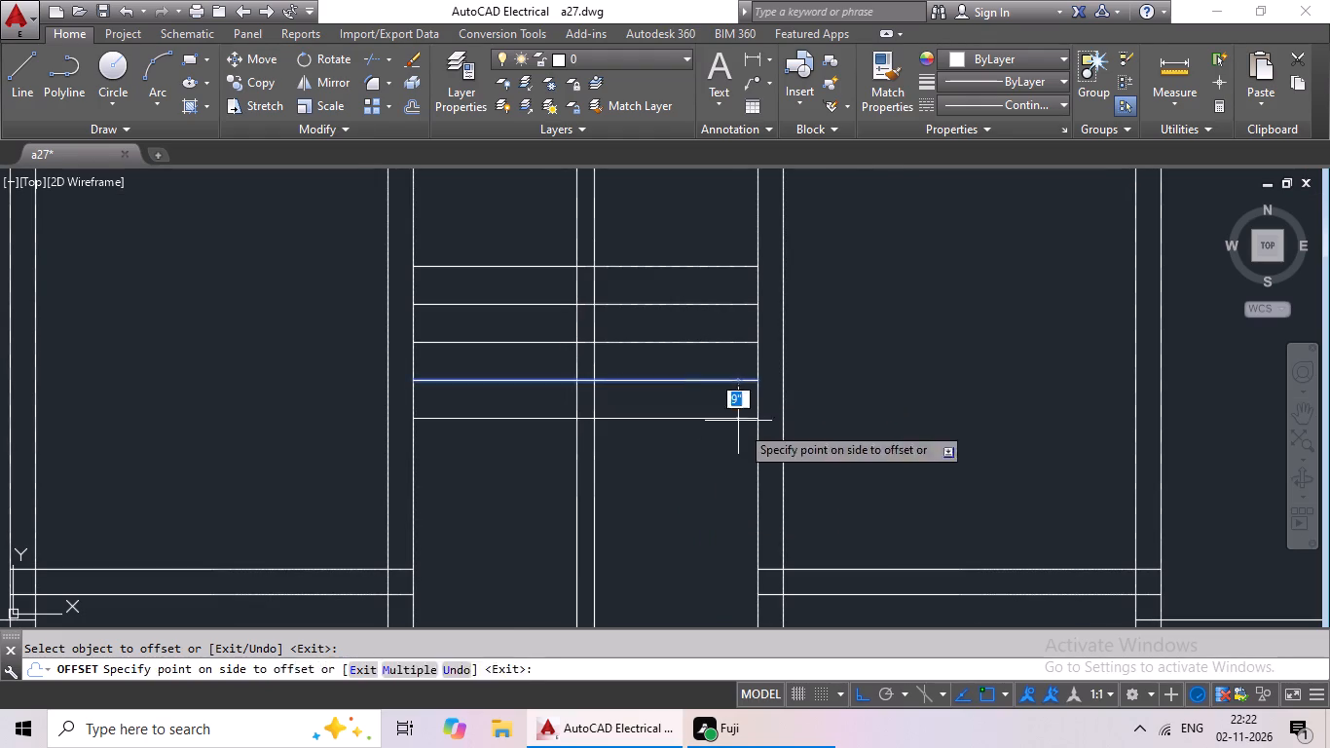
{"action": "left_click", "coordinate": [741, 430]}
{"action": "left_click_drag", "start_coordinate": [733, 420], "coordinate": [721, 483]}
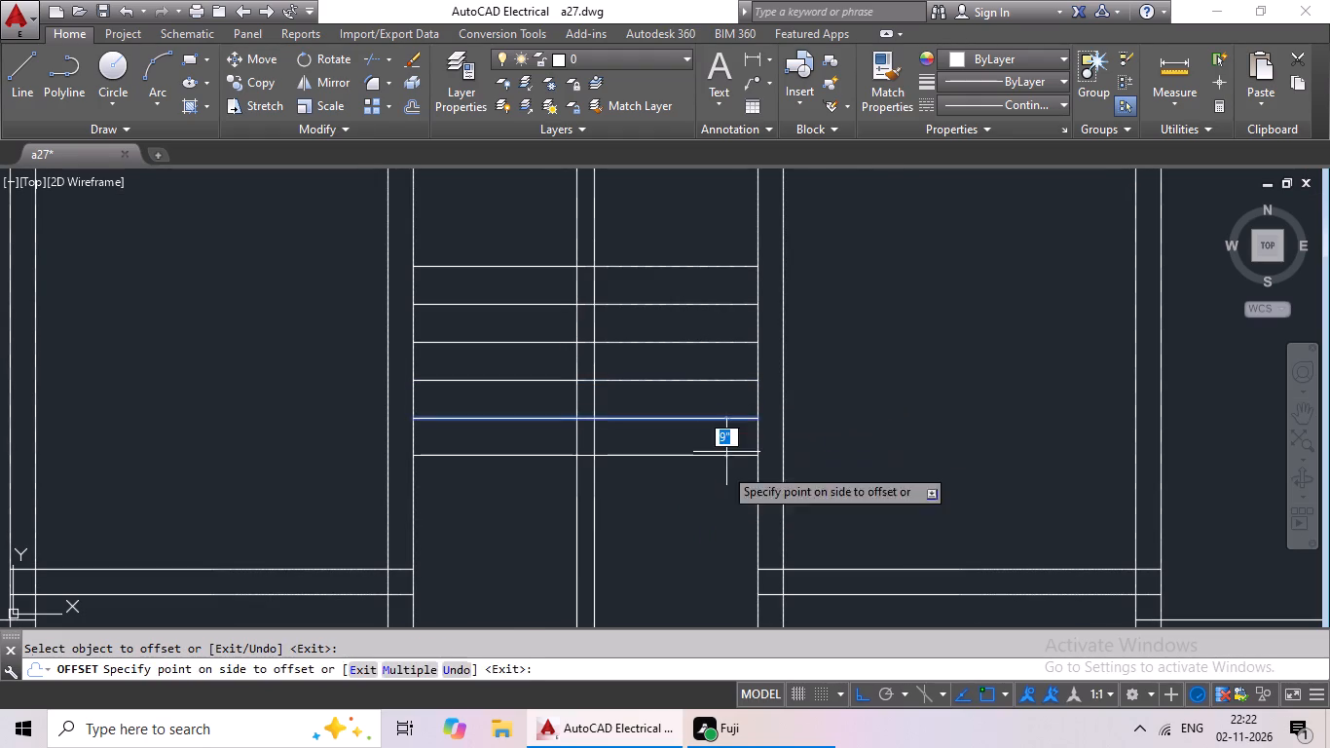
{"action": "left_click_drag", "start_coordinate": [721, 483], "coordinate": [723, 467]}
{"action": "left_click", "coordinate": [730, 510]}
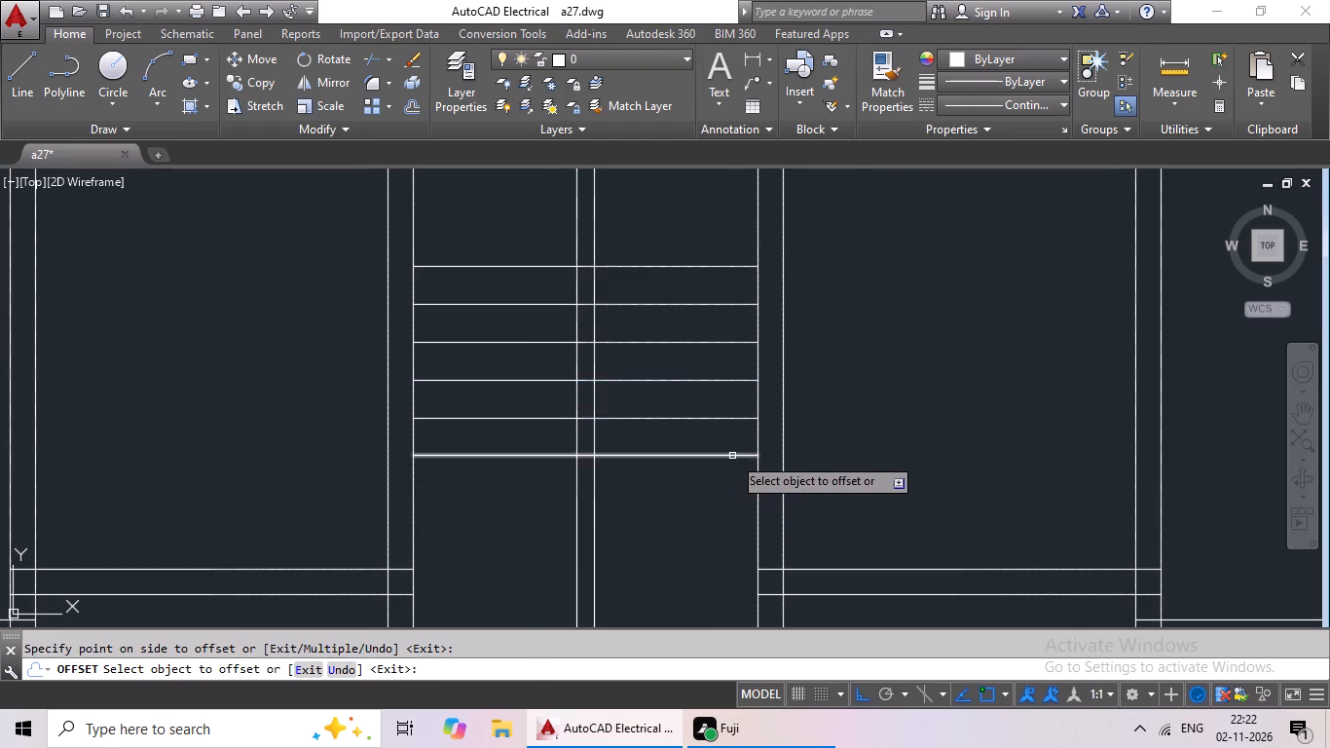
{"action": "left_click_drag", "start_coordinate": [732, 456], "coordinate": [731, 472]}
{"action": "left_click", "coordinate": [726, 500]}
{"action": "middle_click_drag", "start_coordinate": [759, 494], "coordinate": [778, 419]}
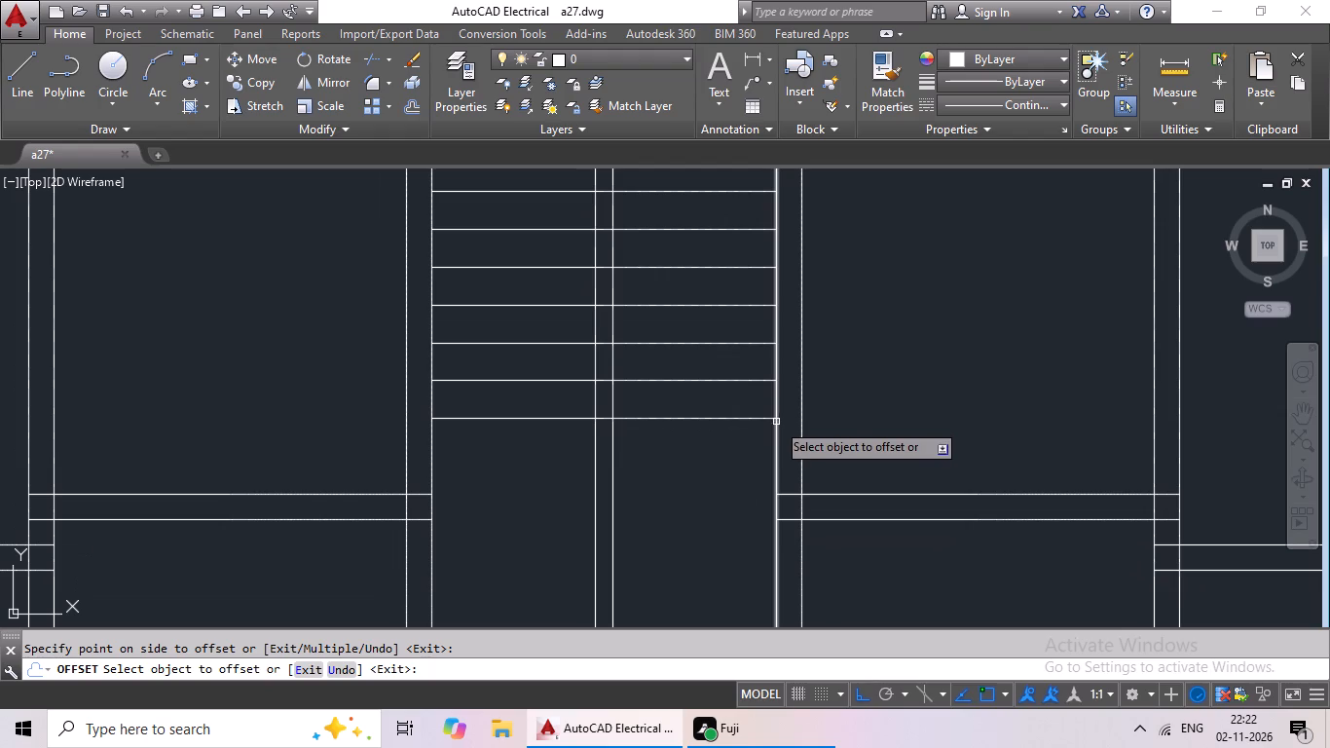
{"action": "left_click", "coordinate": [757, 420]}
{"action": "left_click", "coordinate": [755, 491]}
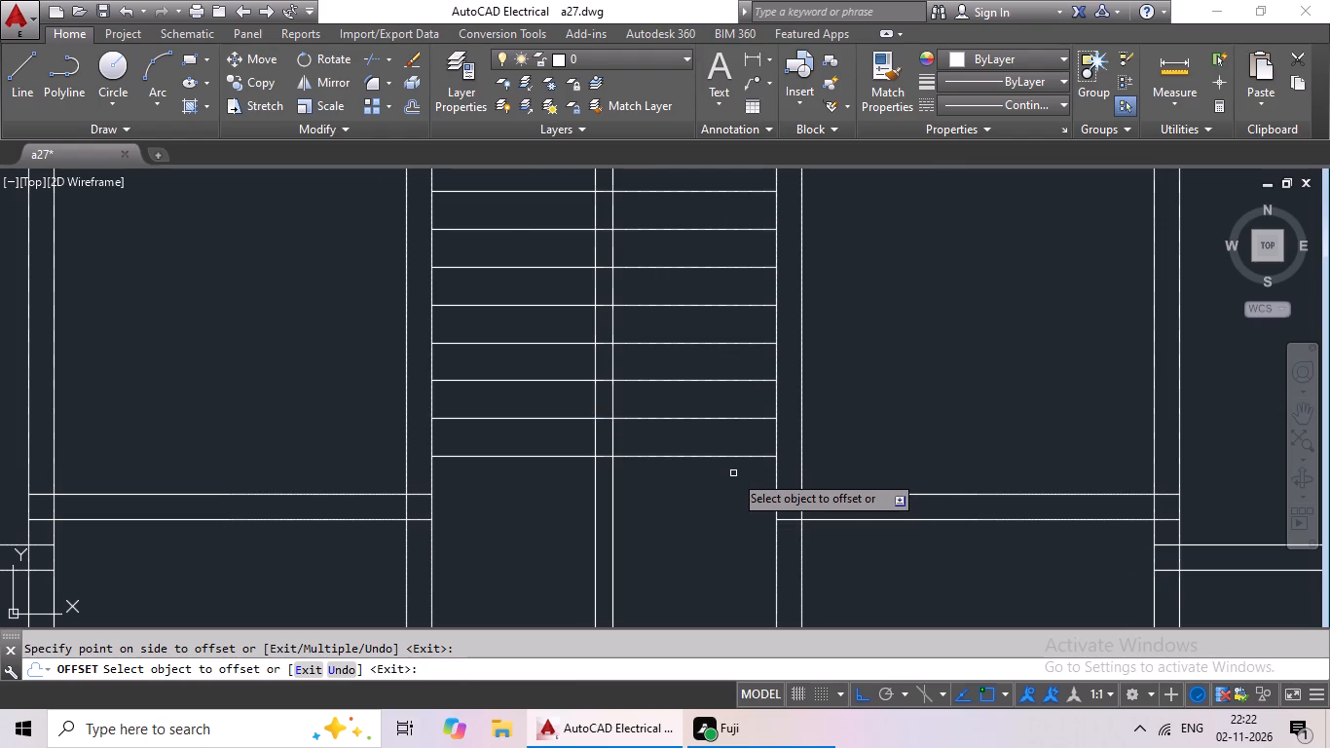
{"action": "left_click_drag", "start_coordinate": [734, 458], "coordinate": [729, 478]}
{"action": "left_click", "coordinate": [710, 541]}
Offset the lowest tread line 9" down again, repeating from each new line for the ninth to eleventh treads.
{"action": "left_click_drag", "start_coordinate": [705, 492], "coordinate": [704, 556]}
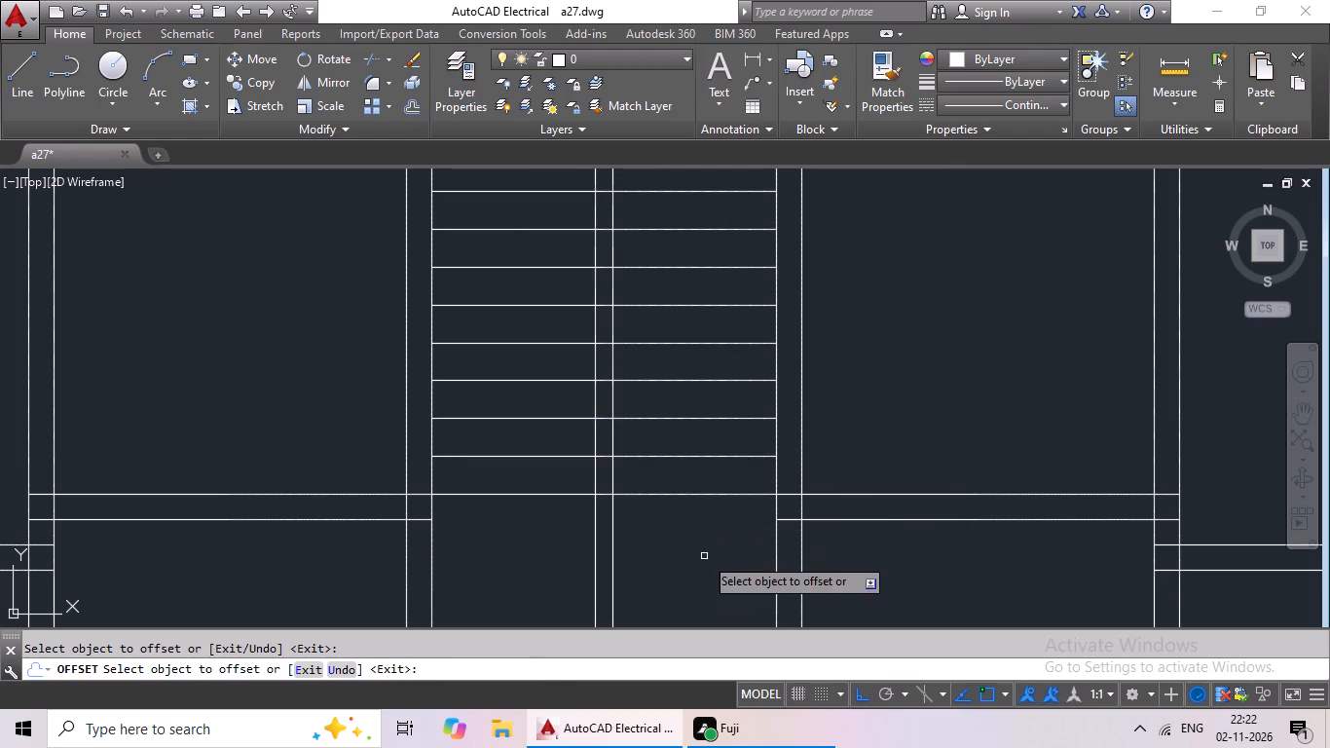
{"action": "left_click_drag", "start_coordinate": [704, 556], "coordinate": [704, 557]}
{"action": "scroll", "coordinate": [741, 515], "scroll_direction": "down", "scroll_amount": 1}
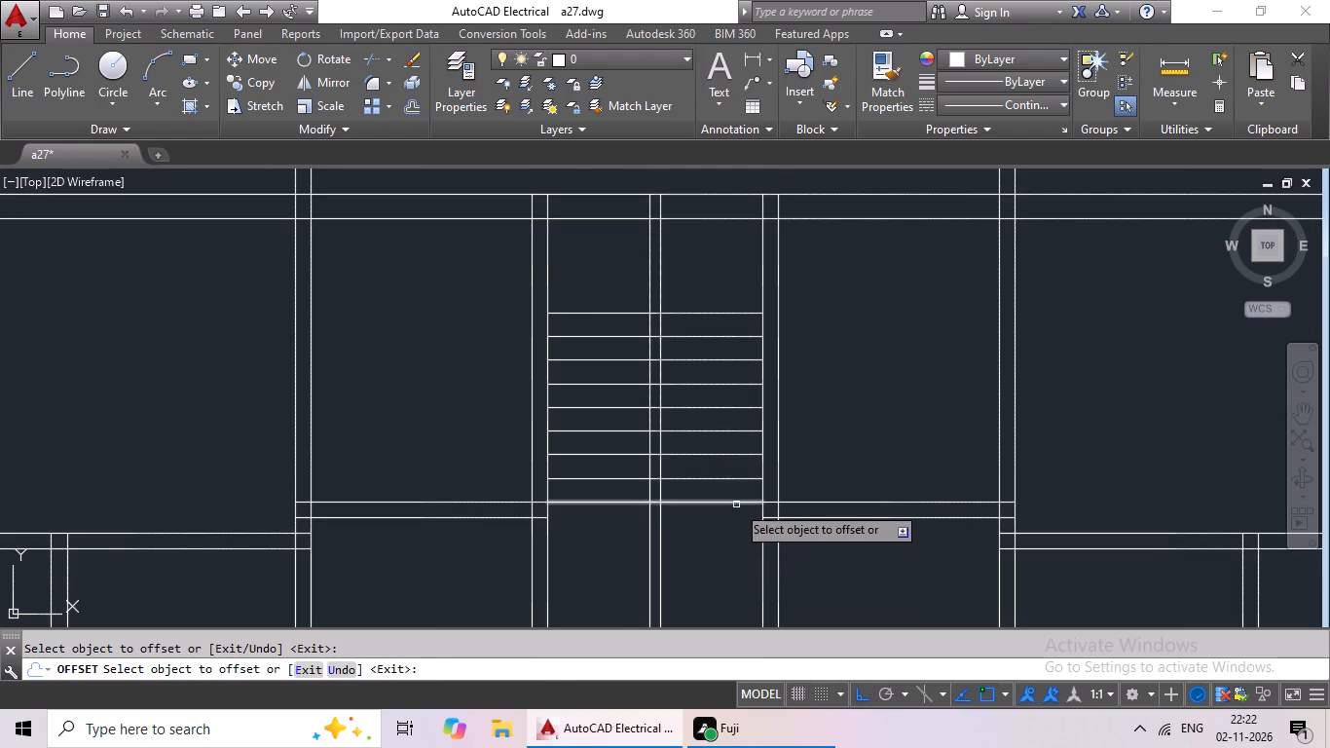
{"action": "left_click_drag", "start_coordinate": [739, 500], "coordinate": [739, 509]}
{"action": "left_click_drag", "start_coordinate": [713, 504], "coordinate": [706, 538]}
{"action": "left_click", "coordinate": [703, 572]}
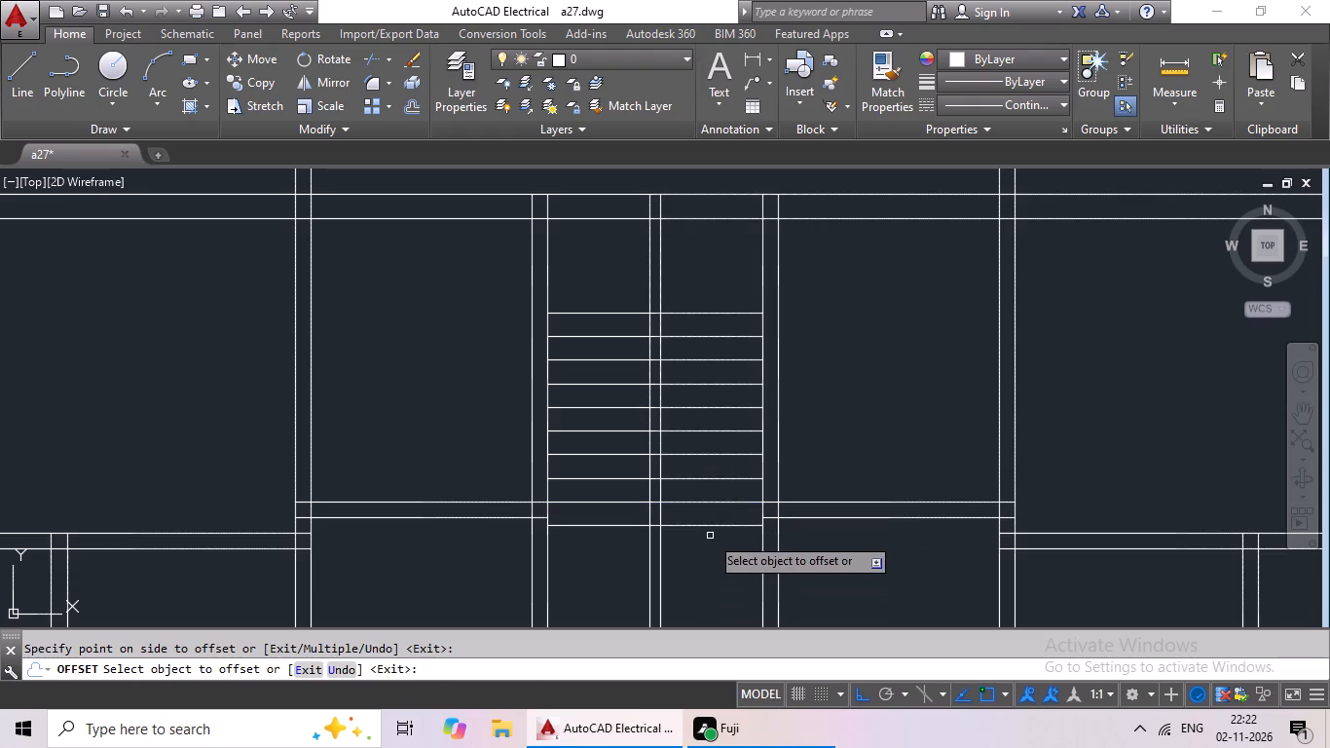
{"action": "left_click_drag", "start_coordinate": [724, 522], "coordinate": [724, 542]}
{"action": "left_click", "coordinate": [716, 587]}
{"action": "left_click_drag", "start_coordinate": [714, 527], "coordinate": [714, 549]}
{"action": "left_click", "coordinate": [714, 585]}
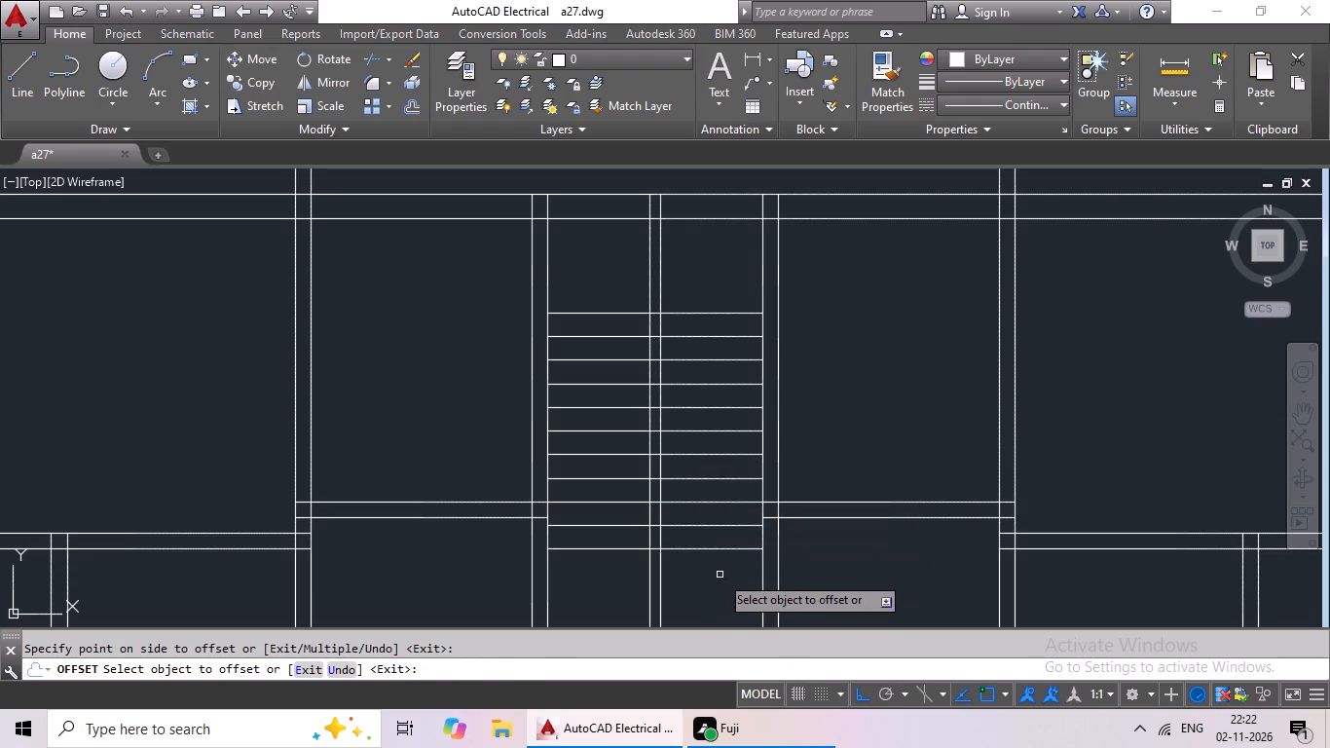
{"action": "left_click_drag", "start_coordinate": [717, 549], "coordinate": [717, 568]}
{"action": "left_click", "coordinate": [717, 586]}
Compare the stair with the original plan and offset the lowest line 9" down once more for the twelfth tread.
{"action": "middle_click_drag", "start_coordinate": [726, 558], "coordinate": [731, 437]}
{"action": "scroll", "coordinate": [736, 418], "scroll_direction": "down", "scroll_amount": 1}
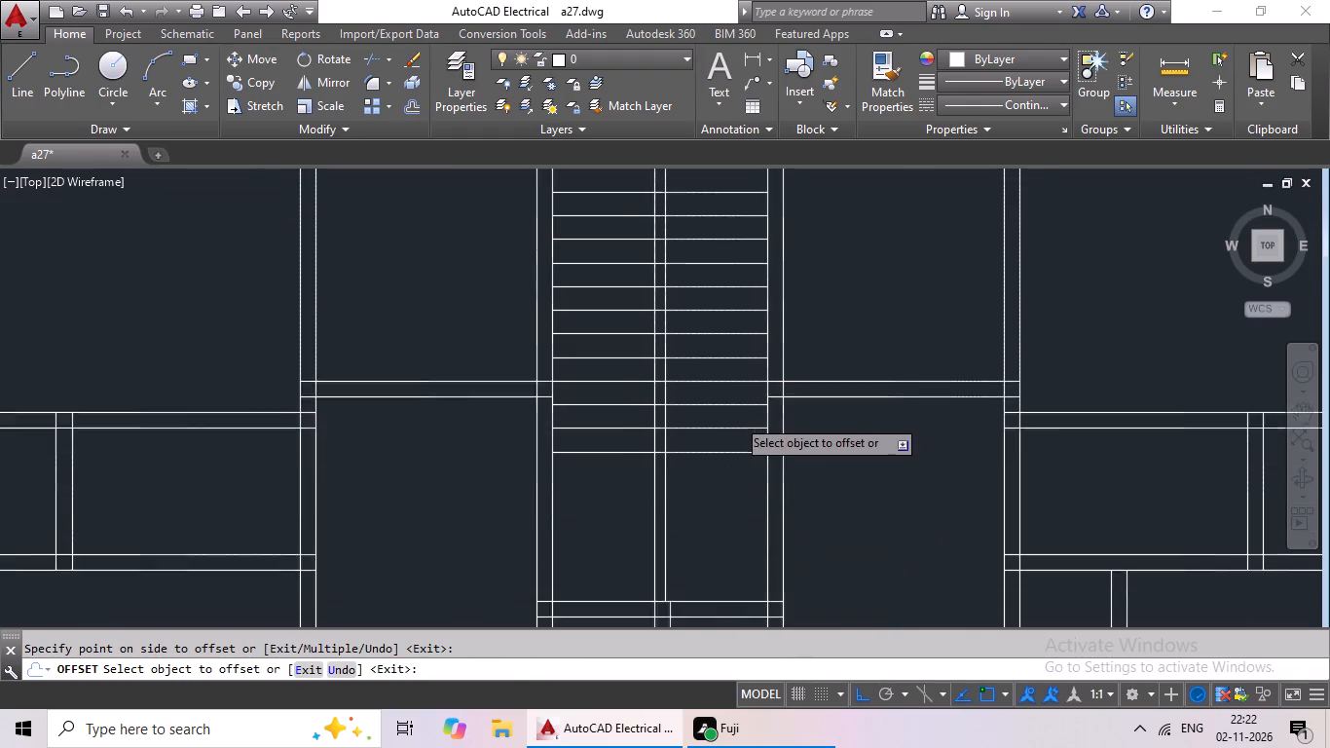
{"action": "scroll", "coordinate": [739, 453], "scroll_direction": "down", "scroll_amount": 1}
{"action": "middle_click_drag", "start_coordinate": [738, 460], "coordinate": [921, 437]}
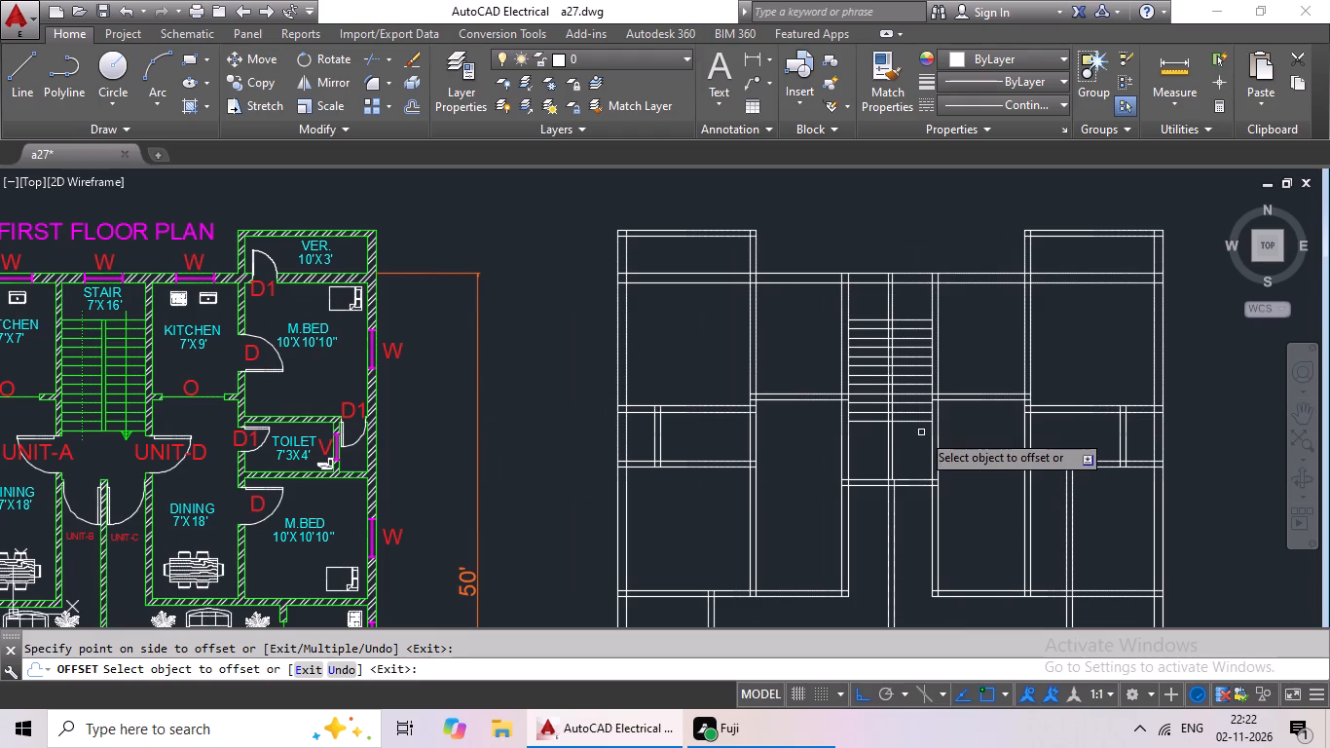
{"action": "scroll", "coordinate": [924, 435], "scroll_direction": "down", "scroll_amount": 1}
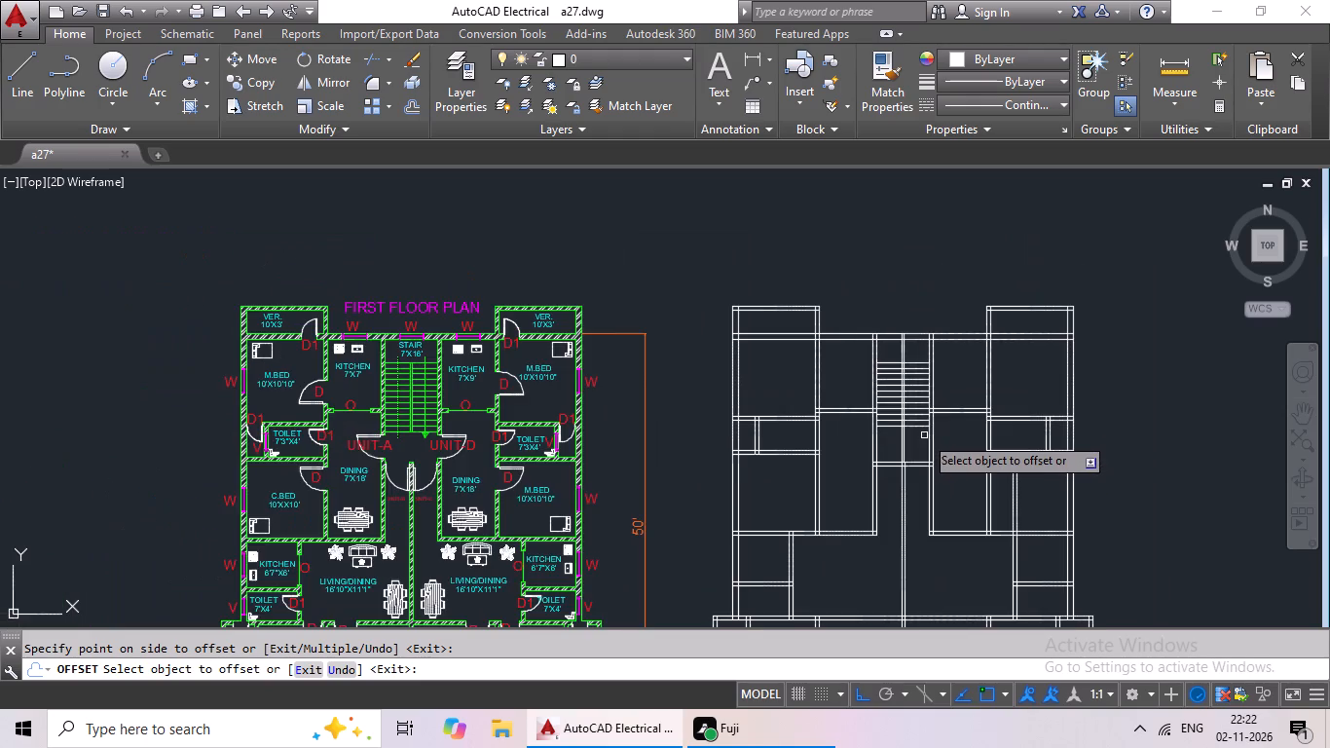
{"action": "scroll", "coordinate": [924, 435], "scroll_direction": "up", "scroll_amount": 2}
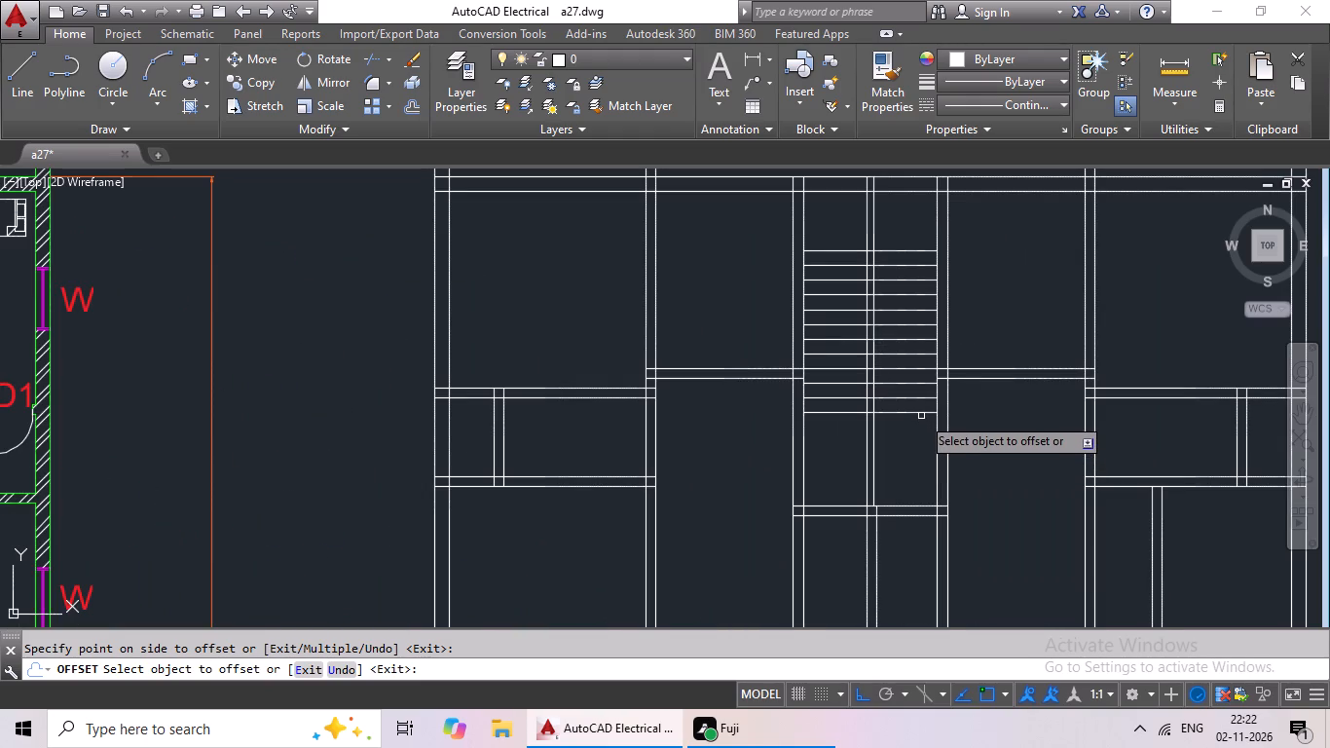
{"action": "left_click", "coordinate": [919, 414]}
{"action": "left_click", "coordinate": [919, 438]}
{"action": "scroll", "coordinate": [919, 436], "scroll_direction": "down", "scroll_amount": 1}
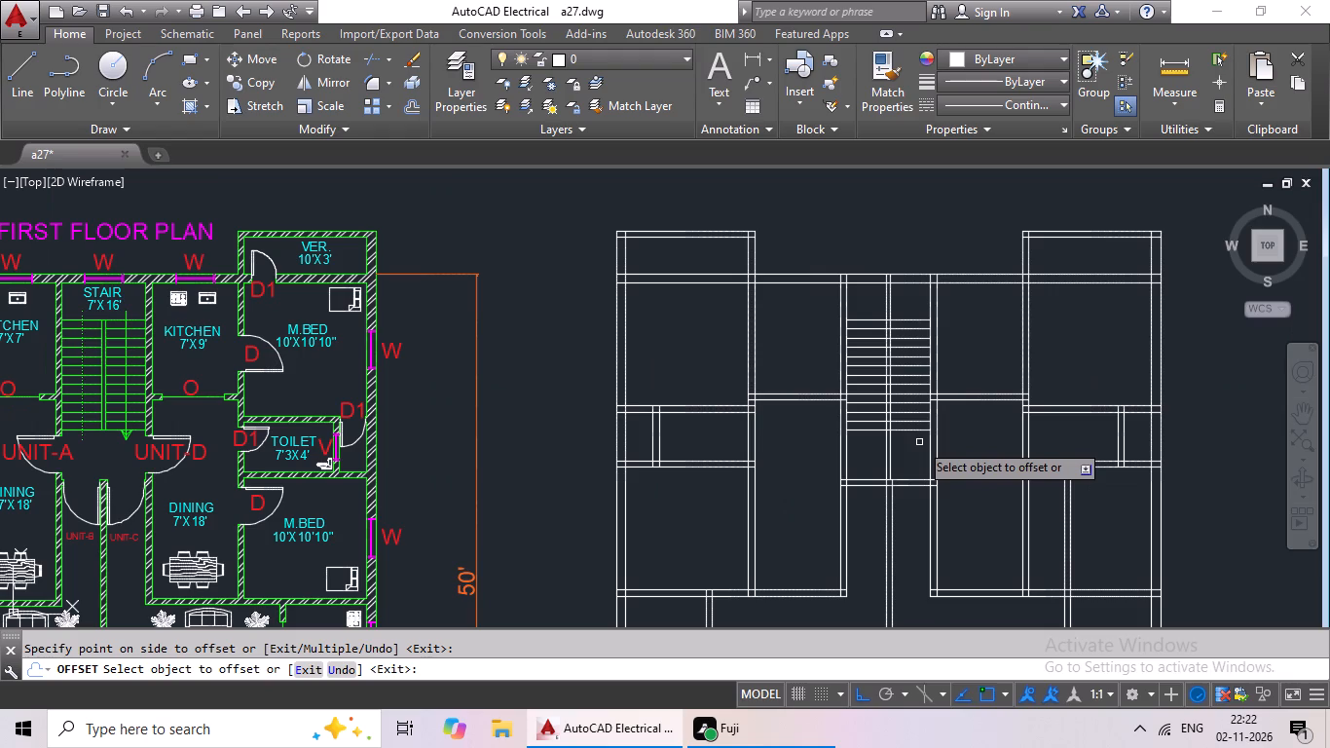
{"action": "middle_click_drag", "start_coordinate": [985, 449], "coordinate": [928, 471]}
{"action": "key", "text": "Escape"}
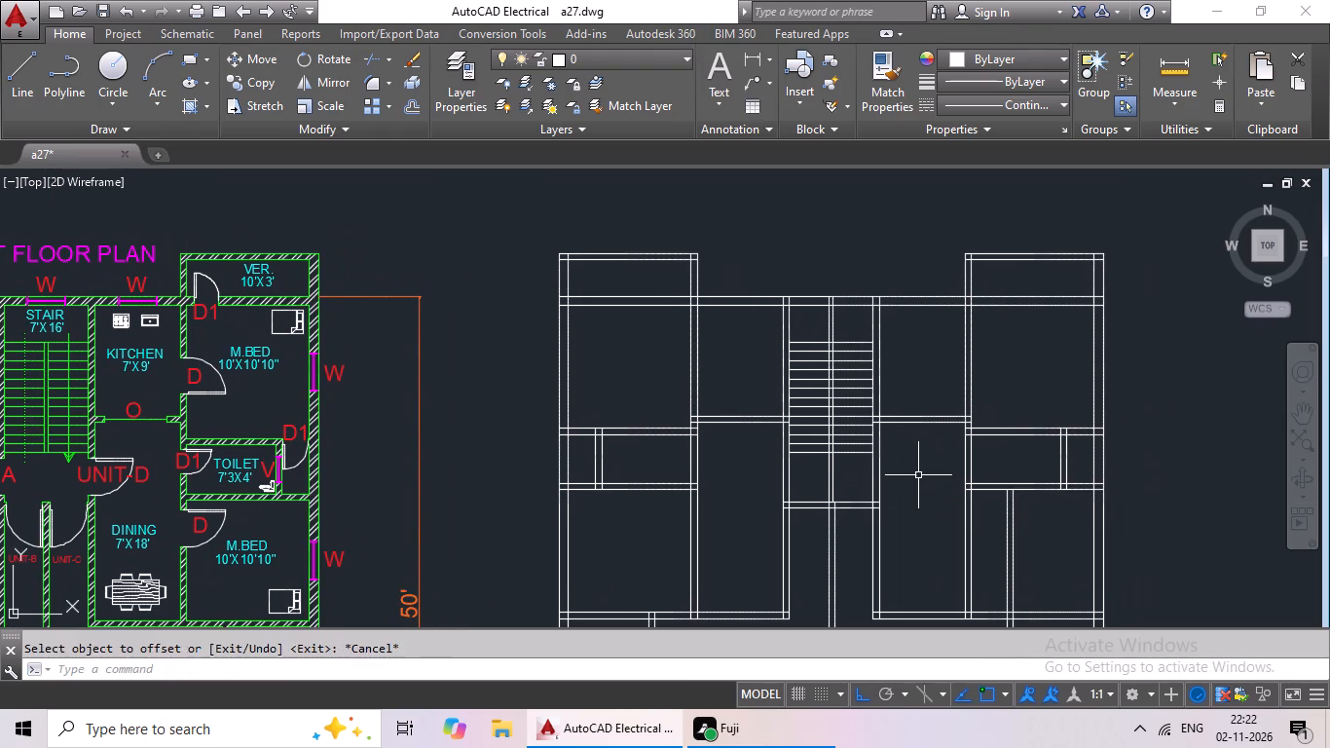
{"action": "key", "text": "Escape"}
Trim both divider lines between the lowest tread line and the wall below the stair.
{"action": "key", "text": "t"}
{"action": "key", "text": "r"}
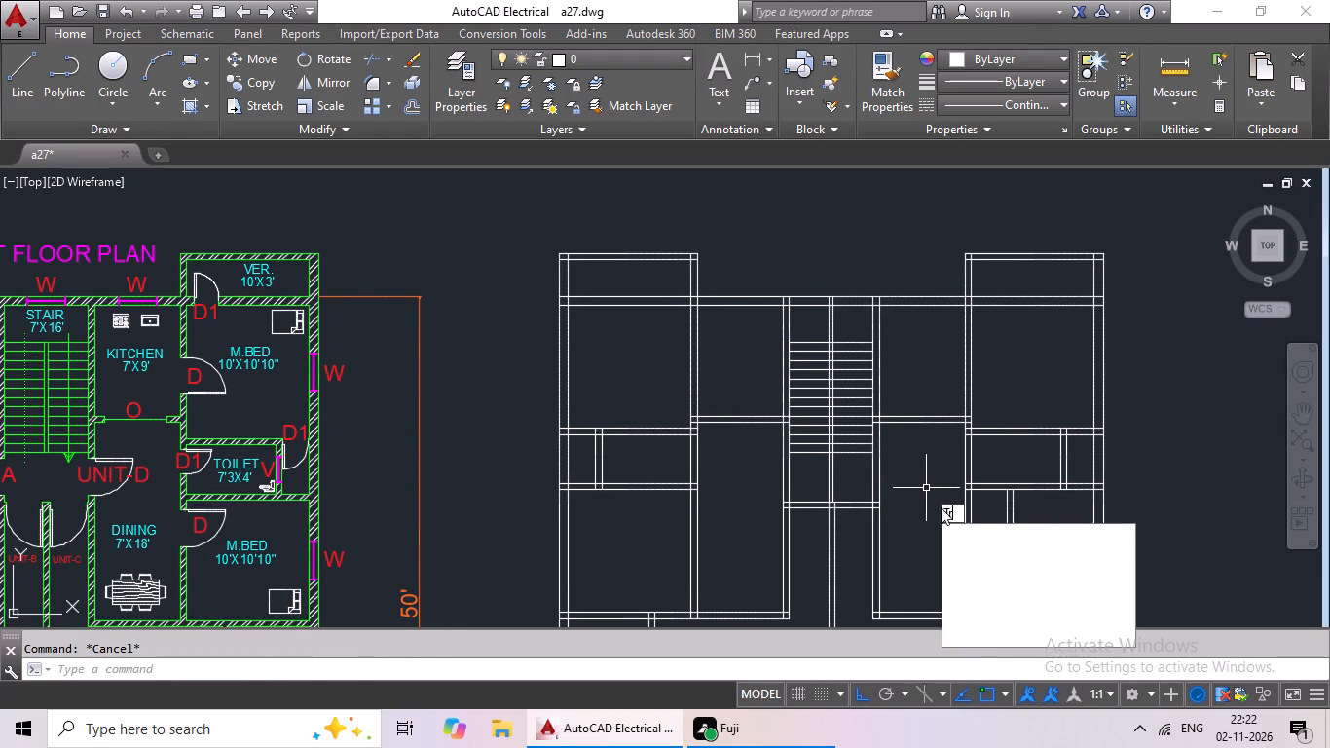
{"action": "key", "text": "space"}
{"action": "key", "text": "space"}
{"action": "scroll", "coordinate": [849, 470], "scroll_direction": "up", "scroll_amount": 3}
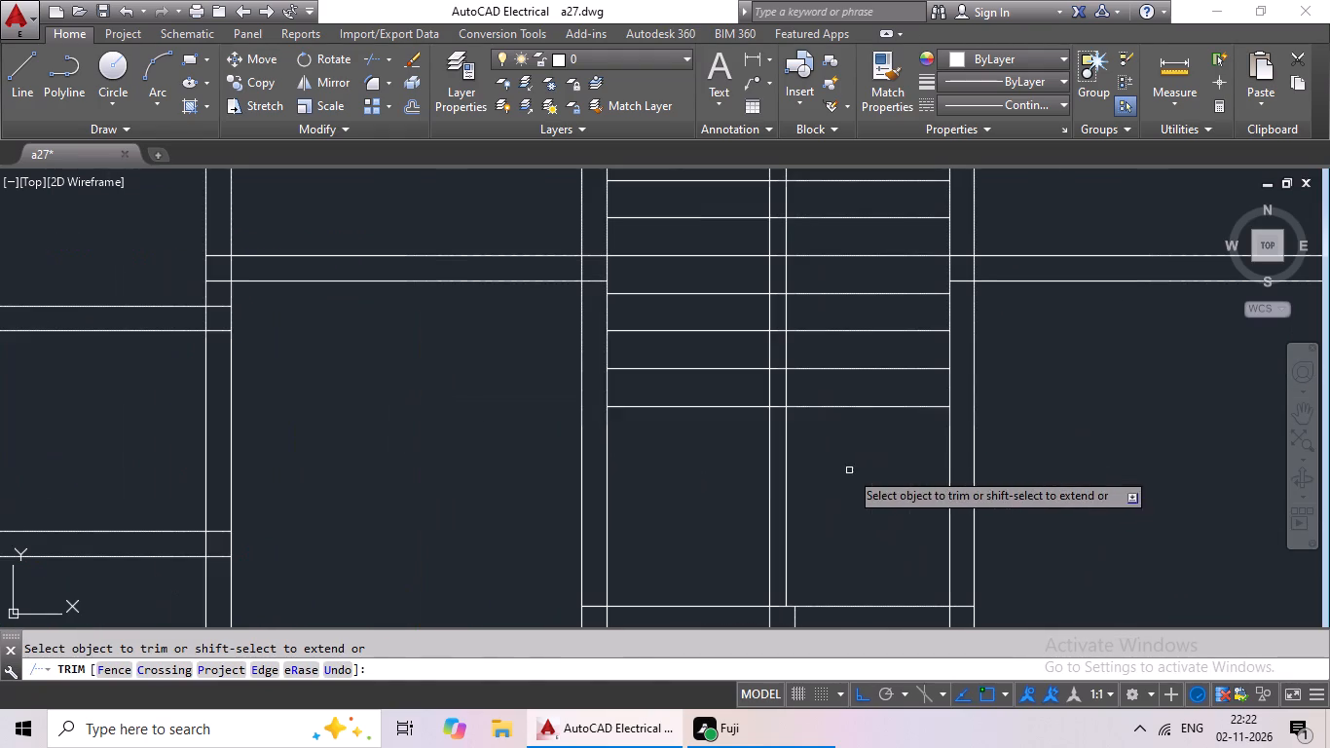
{"action": "left_click_drag", "start_coordinate": [869, 439], "coordinate": [703, 551]}
{"action": "left_click", "coordinate": [716, 544]}
{"action": "scroll", "coordinate": [792, 497], "scroll_direction": "down", "scroll_amount": 2}
Trim both divider lines across the landing, between the top wall's inner face and the landing line.
{"action": "middle_click_drag", "start_coordinate": [792, 496], "coordinate": [771, 596]}
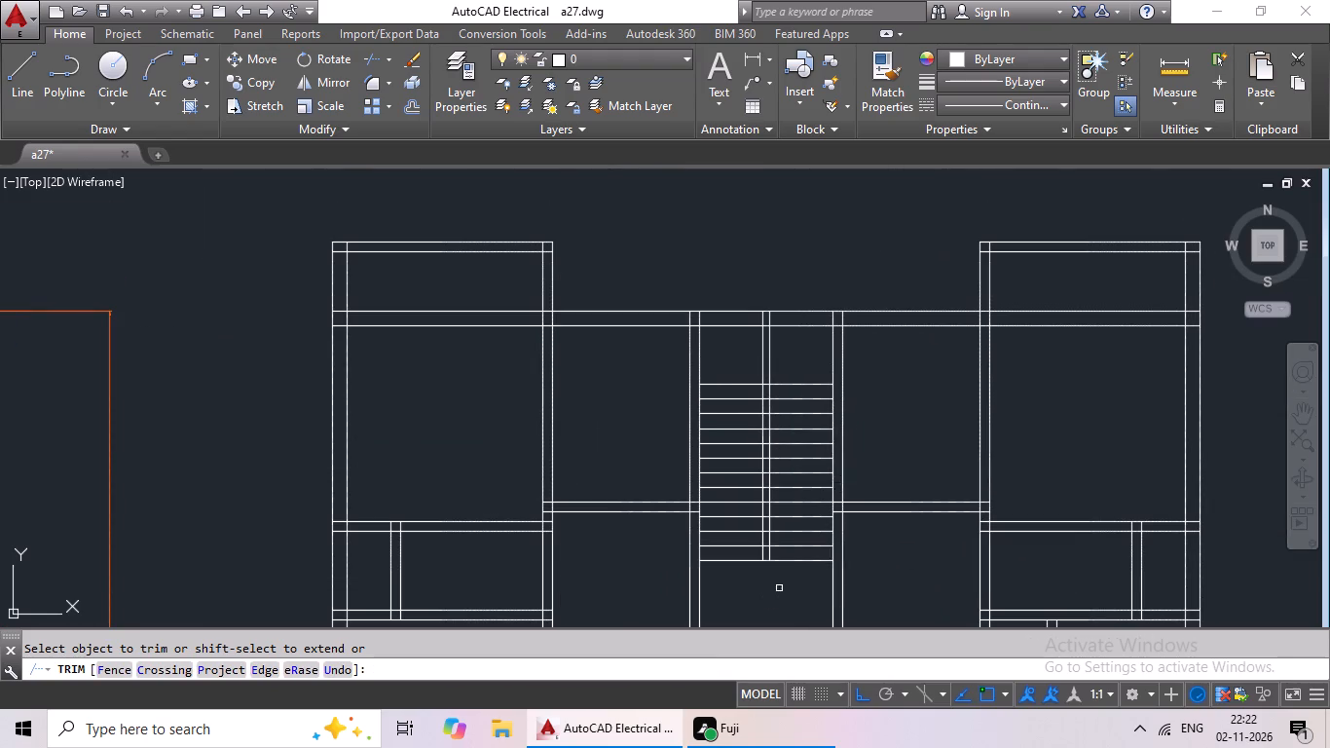
{"action": "scroll", "coordinate": [788, 328], "scroll_direction": "up", "scroll_amount": 2}
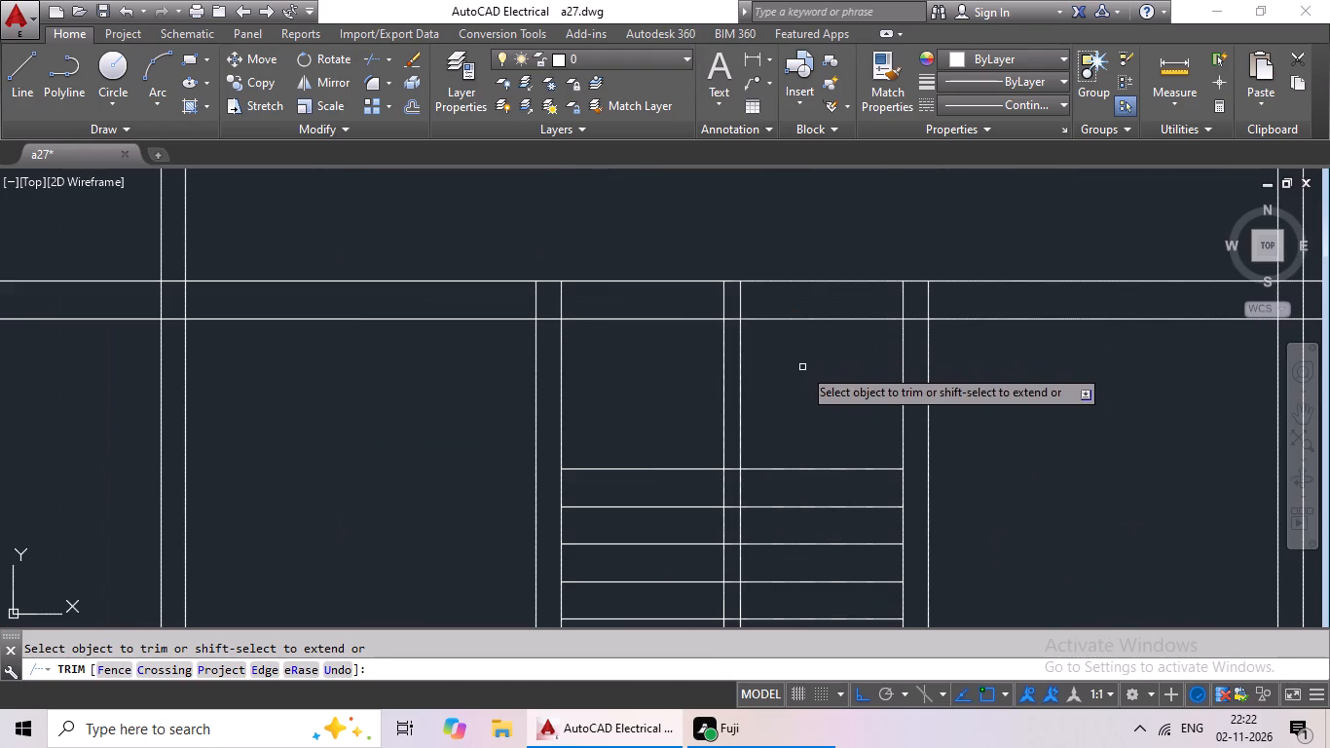
{"action": "scroll", "coordinate": [807, 379], "scroll_direction": "down", "scroll_amount": 1}
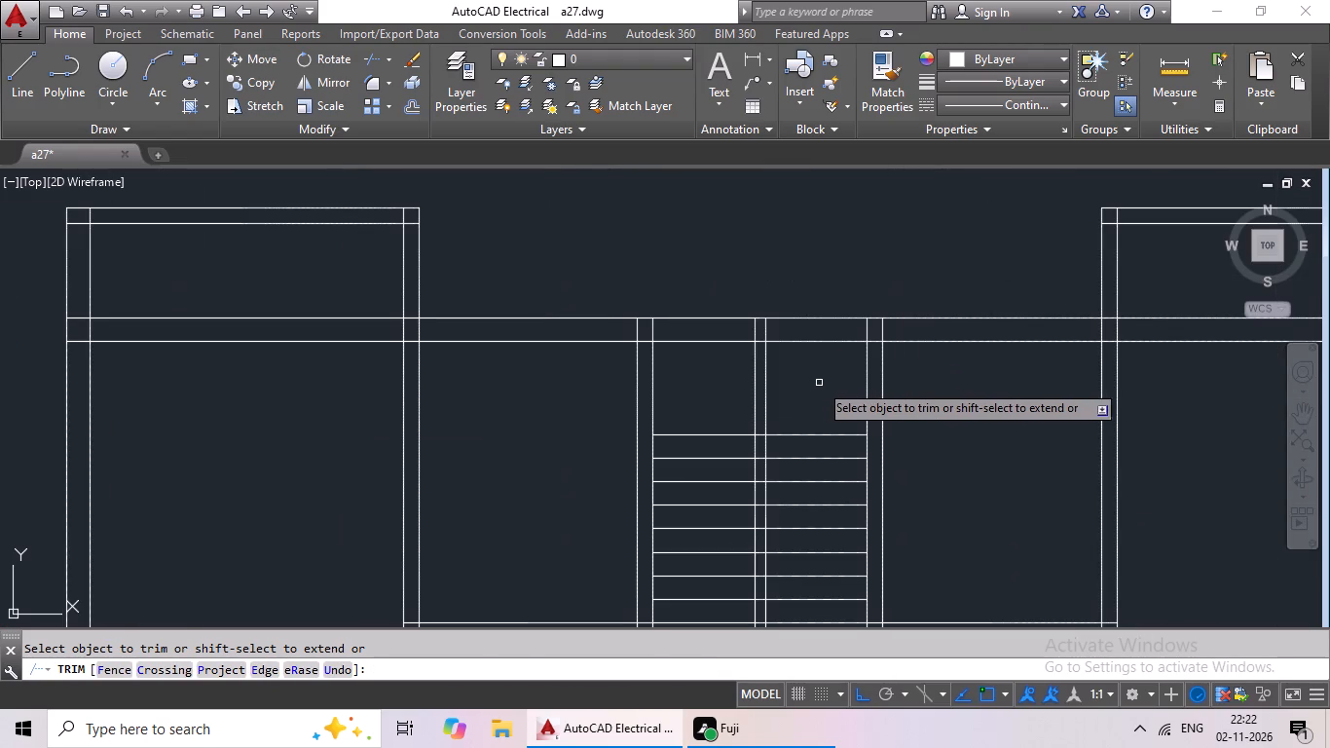
{"action": "left_click_drag", "start_coordinate": [833, 352], "coordinate": [726, 399]}
{"action": "scroll", "coordinate": [794, 376], "scroll_direction": "down", "scroll_amount": 2}
Trim the upper tread lines between the two divider lines, keeping the landing line whole.
{"action": "middle_click_drag", "start_coordinate": [794, 382], "coordinate": [809, 322]}
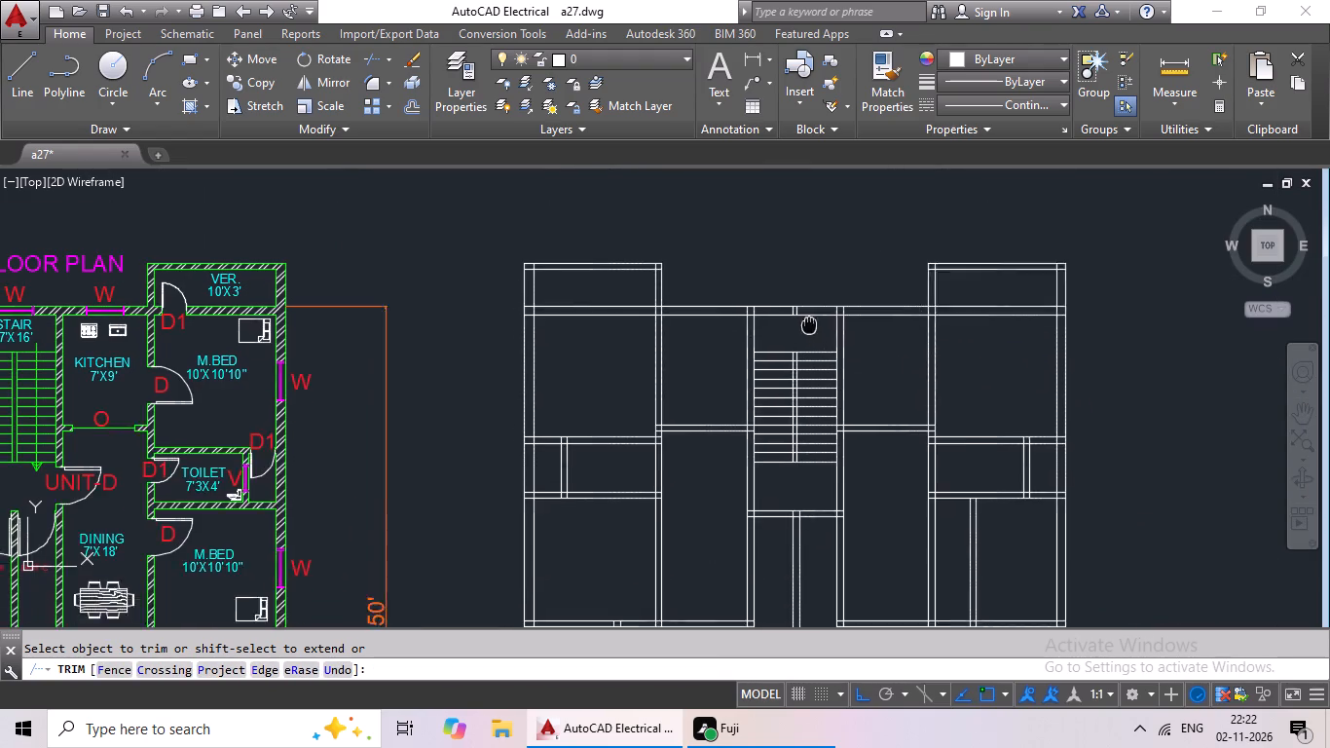
{"action": "middle_click_drag", "start_coordinate": [809, 322], "coordinate": [812, 293]}
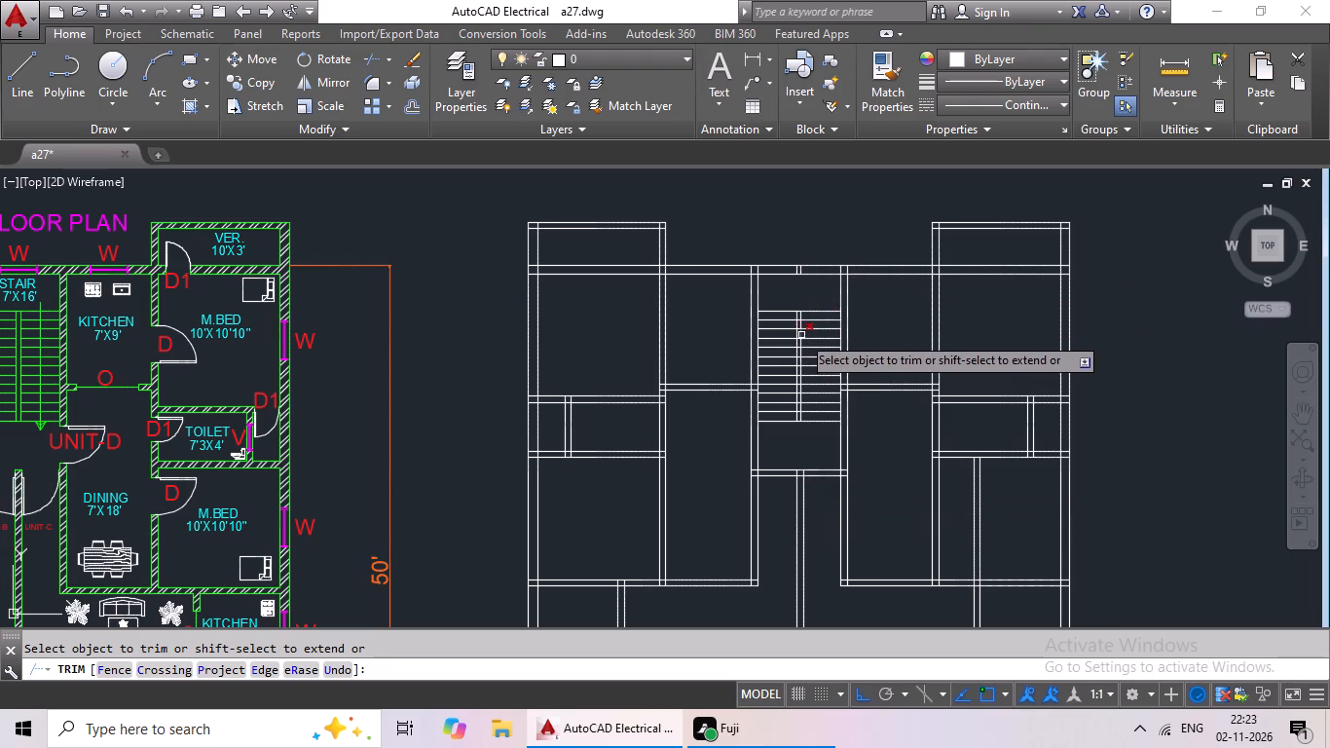
{"action": "scroll", "coordinate": [802, 321], "scroll_direction": "up", "scroll_amount": 3}
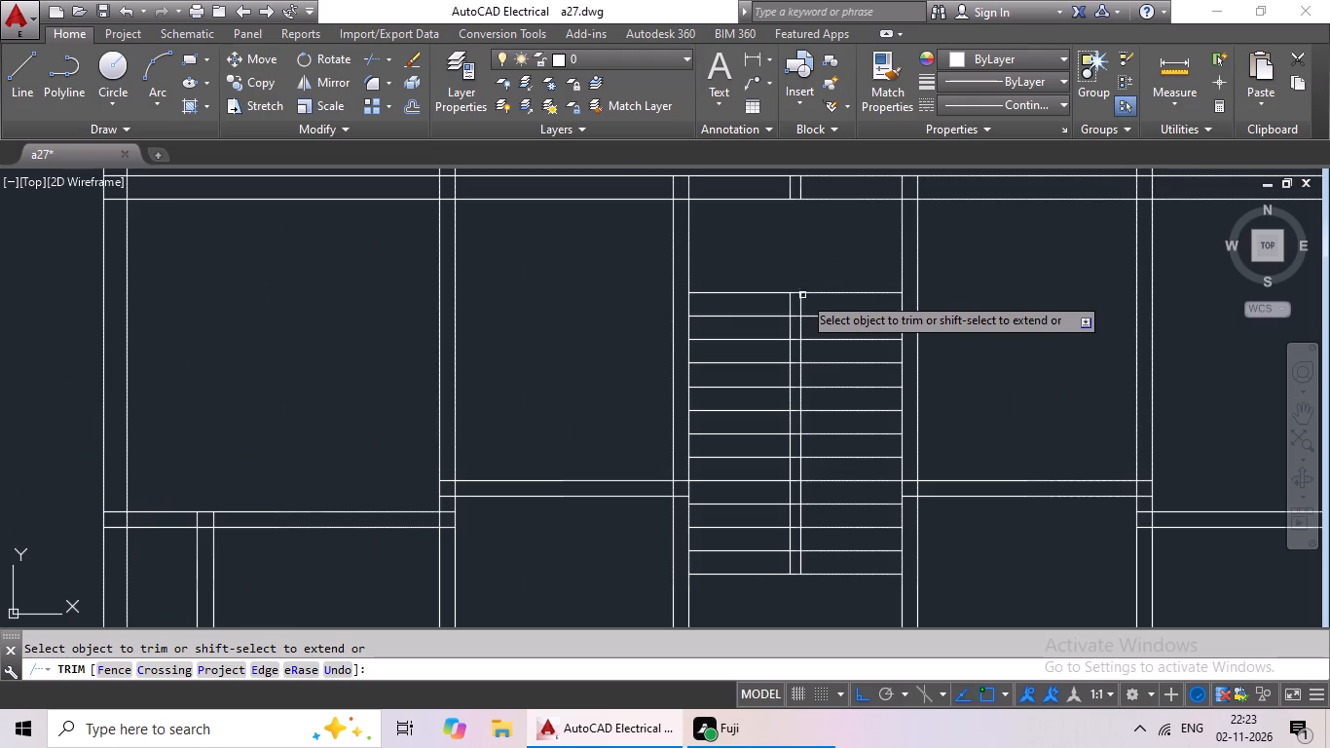
{"action": "scroll", "coordinate": [804, 301], "scroll_direction": "up", "scroll_amount": 4}
{"action": "middle_click_drag", "start_coordinate": [809, 310], "coordinate": [818, 159]}
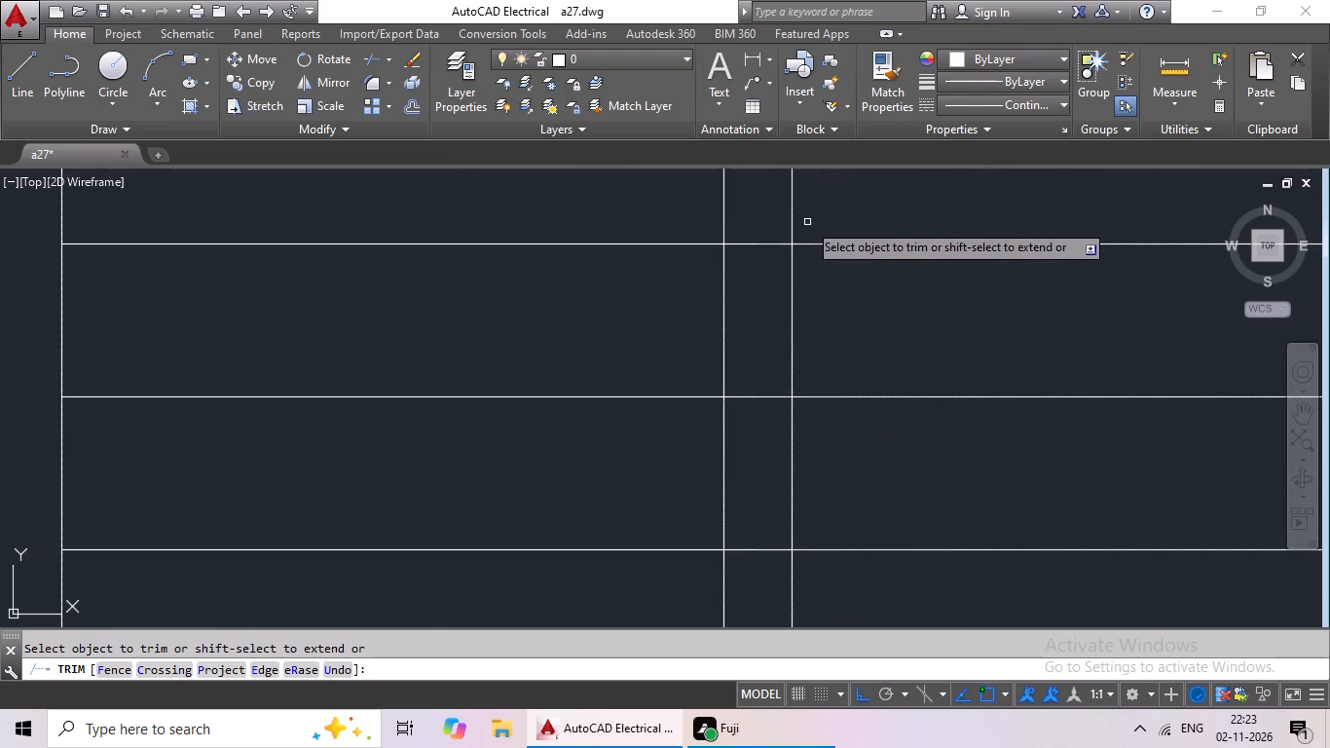
{"action": "scroll", "coordinate": [855, 255], "scroll_direction": "down", "scroll_amount": 2}
{"action": "middle_click_drag", "start_coordinate": [858, 262], "coordinate": [851, 184]}
{"action": "scroll", "coordinate": [845, 189], "scroll_direction": "down", "scroll_amount": 1}
{"action": "middle_click_drag", "start_coordinate": [852, 197], "coordinate": [831, 230]}
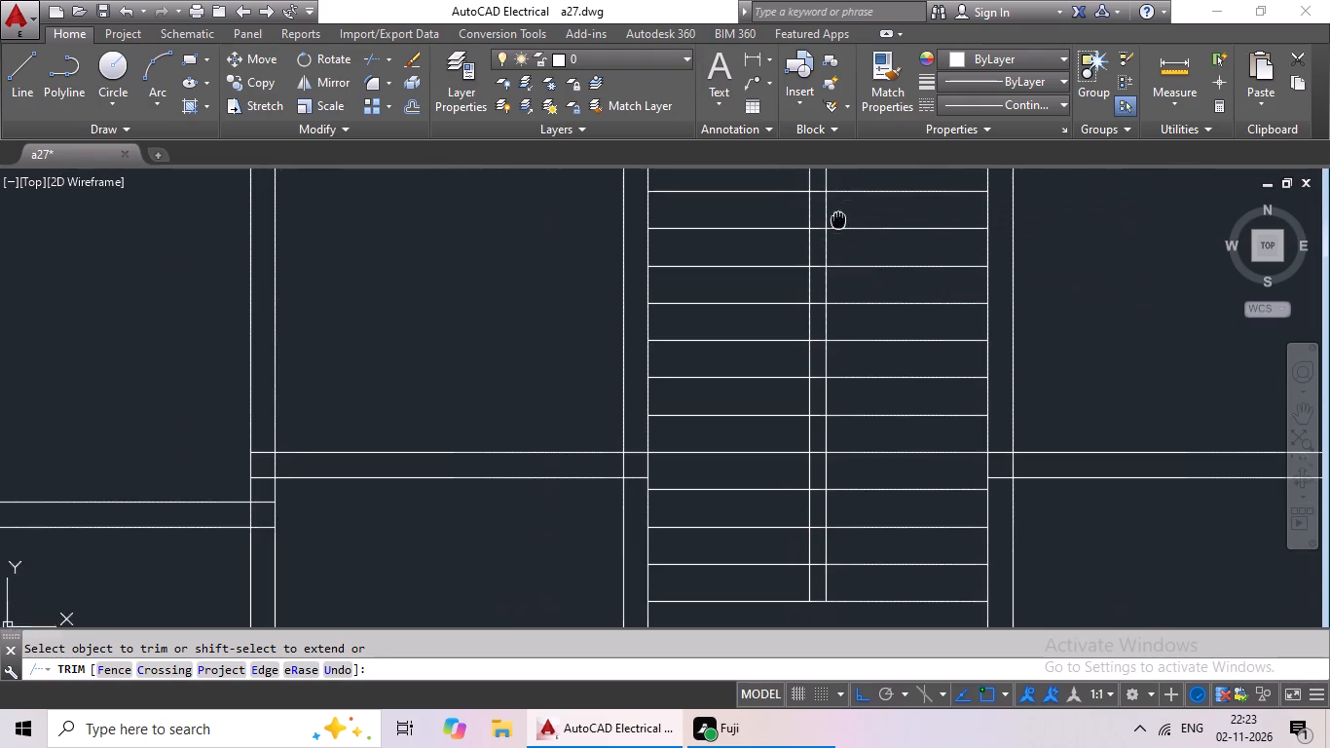
{"action": "middle_click_drag", "start_coordinate": [831, 230], "coordinate": [810, 246]}
{"action": "scroll", "coordinate": [781, 222], "scroll_direction": "up", "scroll_amount": 3}
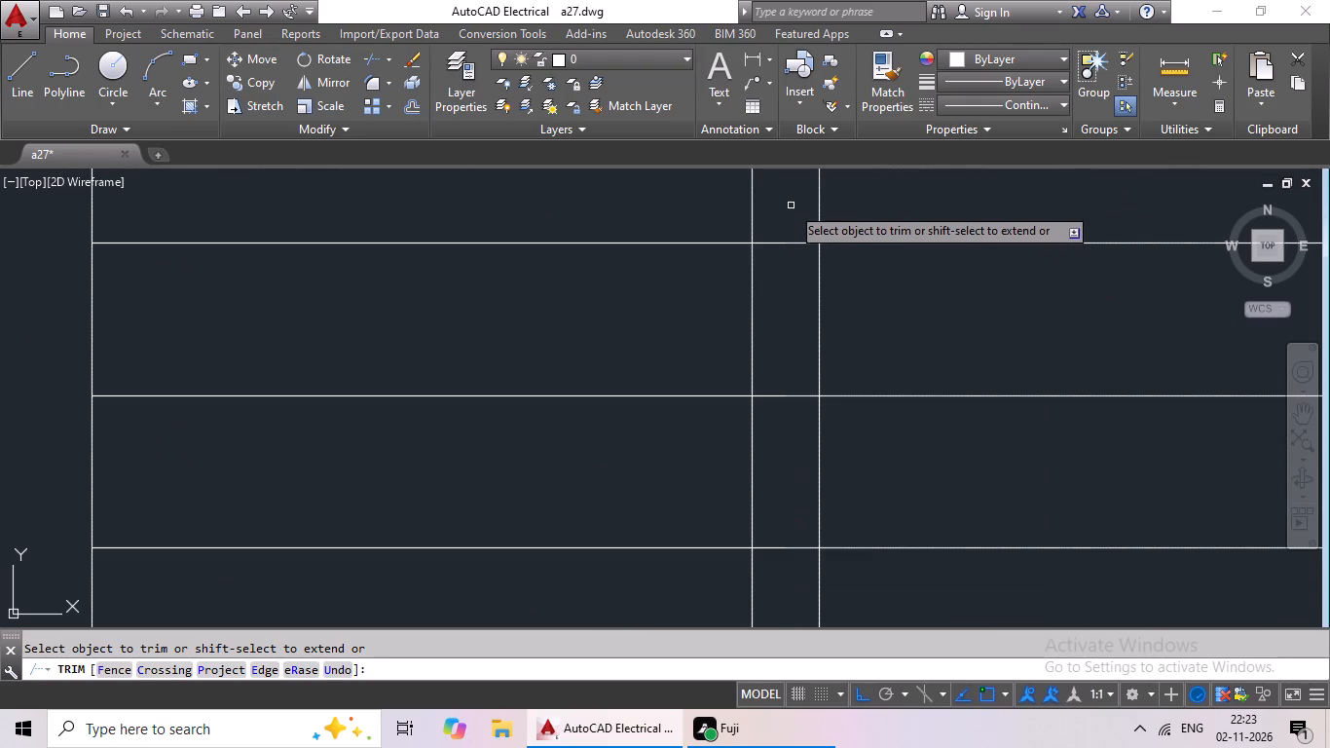
{"action": "scroll", "coordinate": [791, 215], "scroll_direction": "up", "scroll_amount": 2}
{"action": "left_click_drag", "start_coordinate": [786, 220], "coordinate": [785, 556]}
{"action": "middle_click_drag", "start_coordinate": [779, 542], "coordinate": [784, 363]}
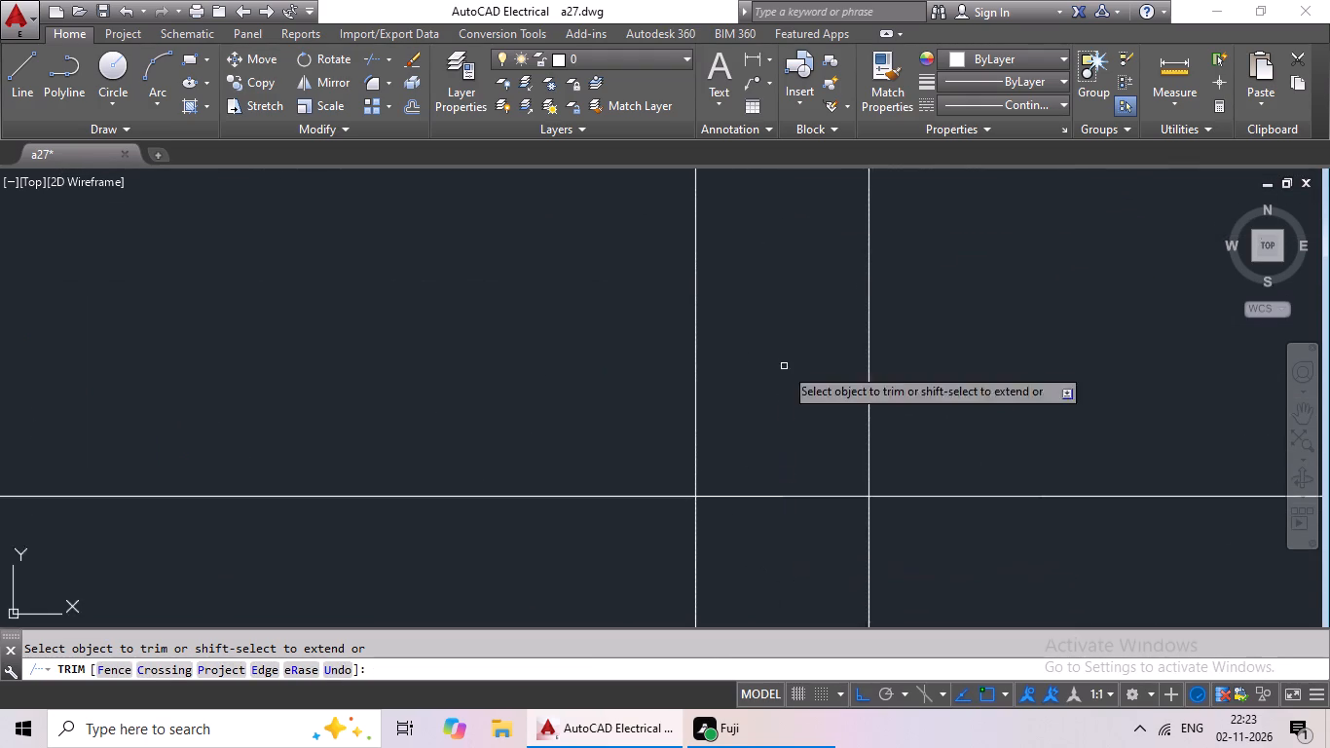
{"action": "middle_click_drag", "start_coordinate": [800, 319], "coordinate": [813, 195]}
{"action": "scroll", "coordinate": [808, 308], "scroll_direction": "down", "scroll_amount": 1}
{"action": "middle_click_drag", "start_coordinate": [808, 307], "coordinate": [750, 206]}
{"action": "left_click_drag", "start_coordinate": [746, 211], "coordinate": [728, 561]}
{"action": "middle_click_drag", "start_coordinate": [739, 547], "coordinate": [739, 544]}
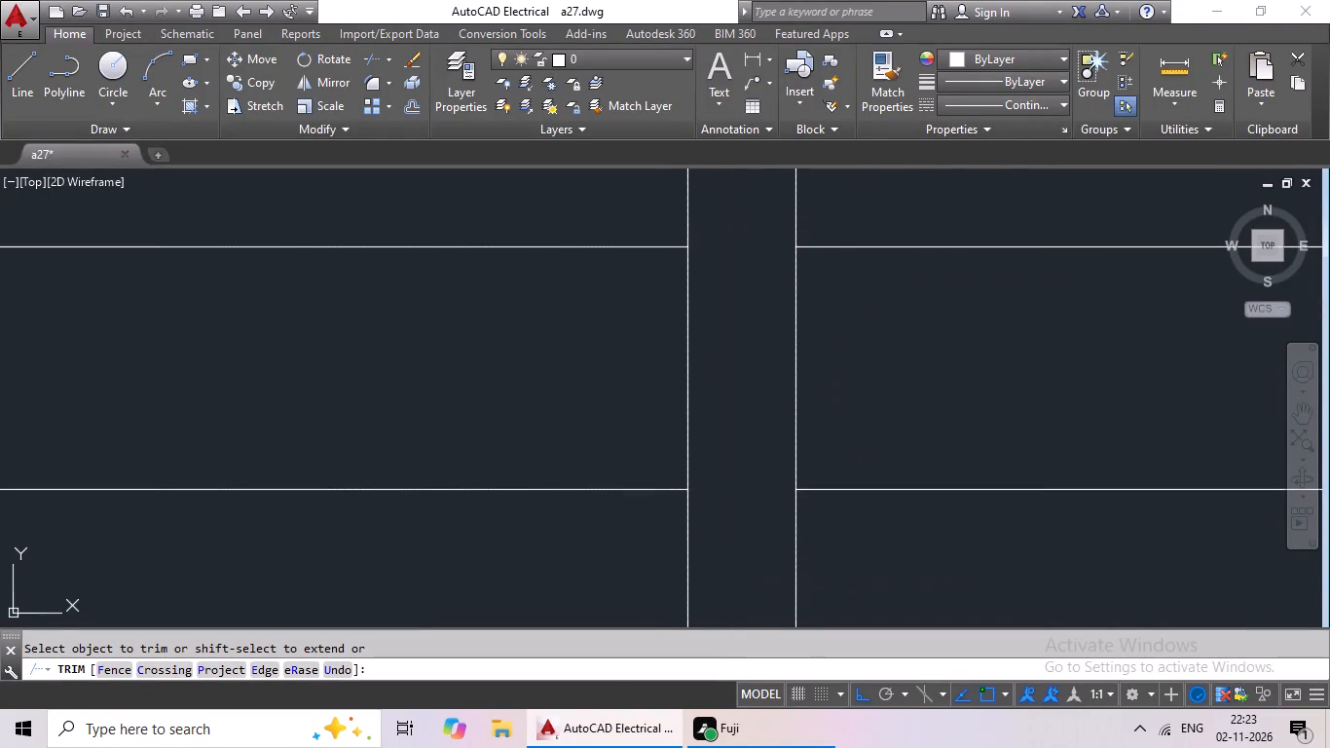
{"action": "middle_click_drag", "start_coordinate": [739, 544], "coordinate": [681, 171]}
{"action": "left_click_drag", "start_coordinate": [684, 313], "coordinate": [680, 628]}
Trim the remaining tread lines between the two divider lines, keeping the lowest tread line whole.
{"action": "middle_click_drag", "start_coordinate": [681, 535], "coordinate": [698, 316]}
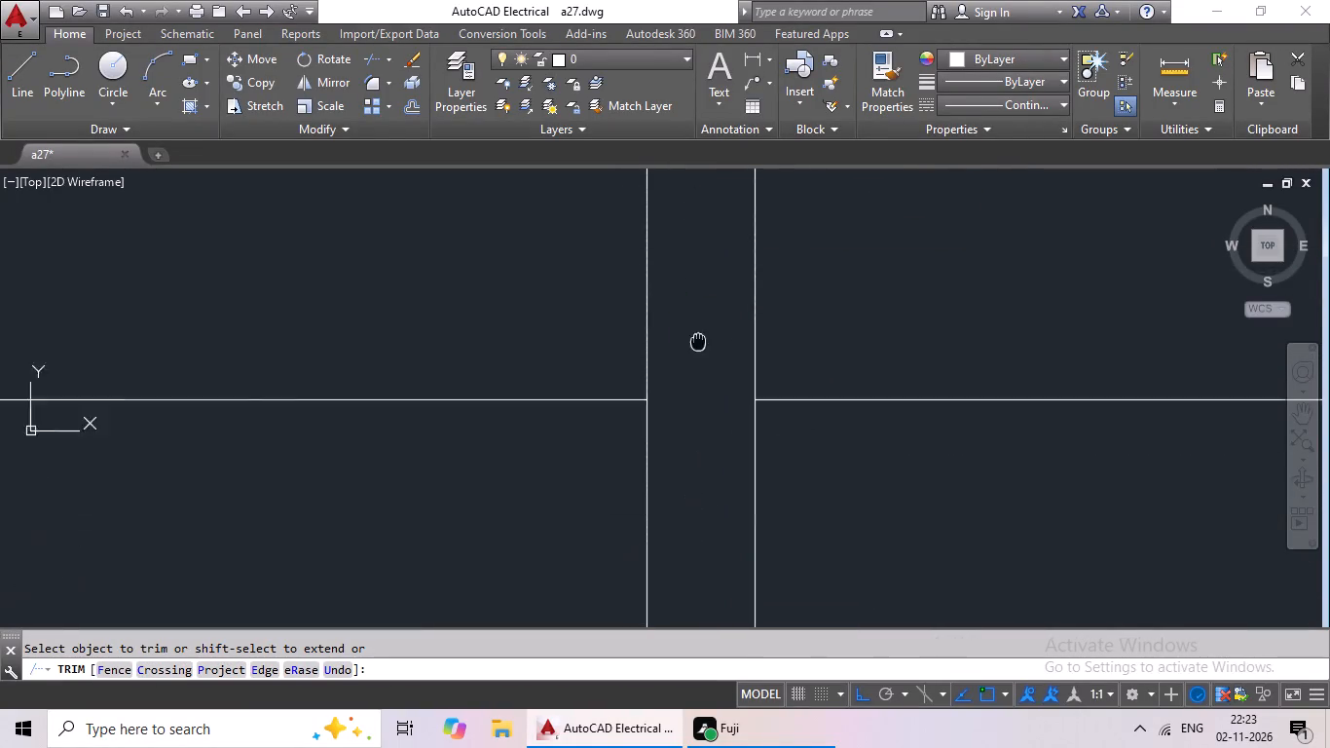
{"action": "middle_click_drag", "start_coordinate": [698, 316], "coordinate": [699, 223]}
{"action": "middle_click_drag", "start_coordinate": [689, 427], "coordinate": [655, 212]}
{"action": "left_click_drag", "start_coordinate": [661, 250], "coordinate": [651, 600]}
{"action": "middle_click_drag", "start_coordinate": [660, 591], "coordinate": [672, 291]}
{"action": "left_click_drag", "start_coordinate": [672, 358], "coordinate": [698, 590]}
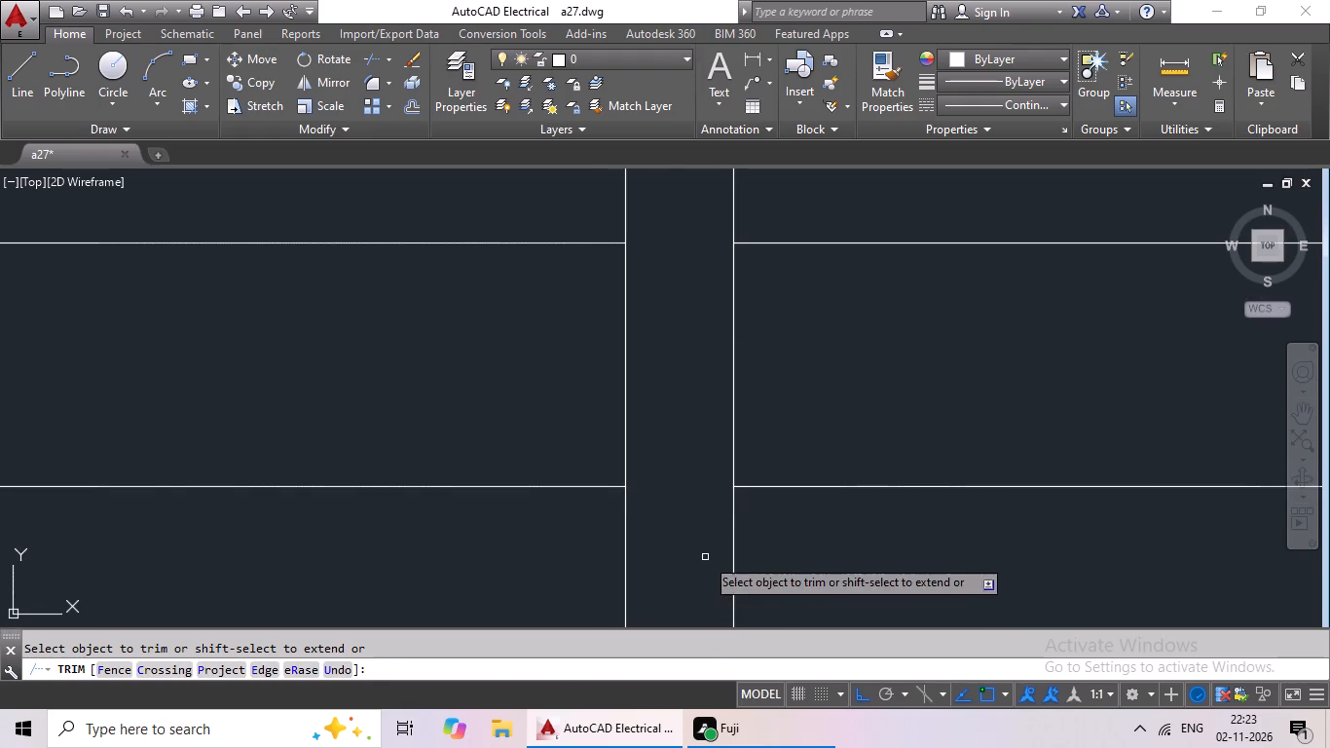
{"action": "middle_click_drag", "start_coordinate": [701, 551], "coordinate": [709, 196]}
{"action": "left_click_drag", "start_coordinate": [698, 329], "coordinate": [678, 601]}
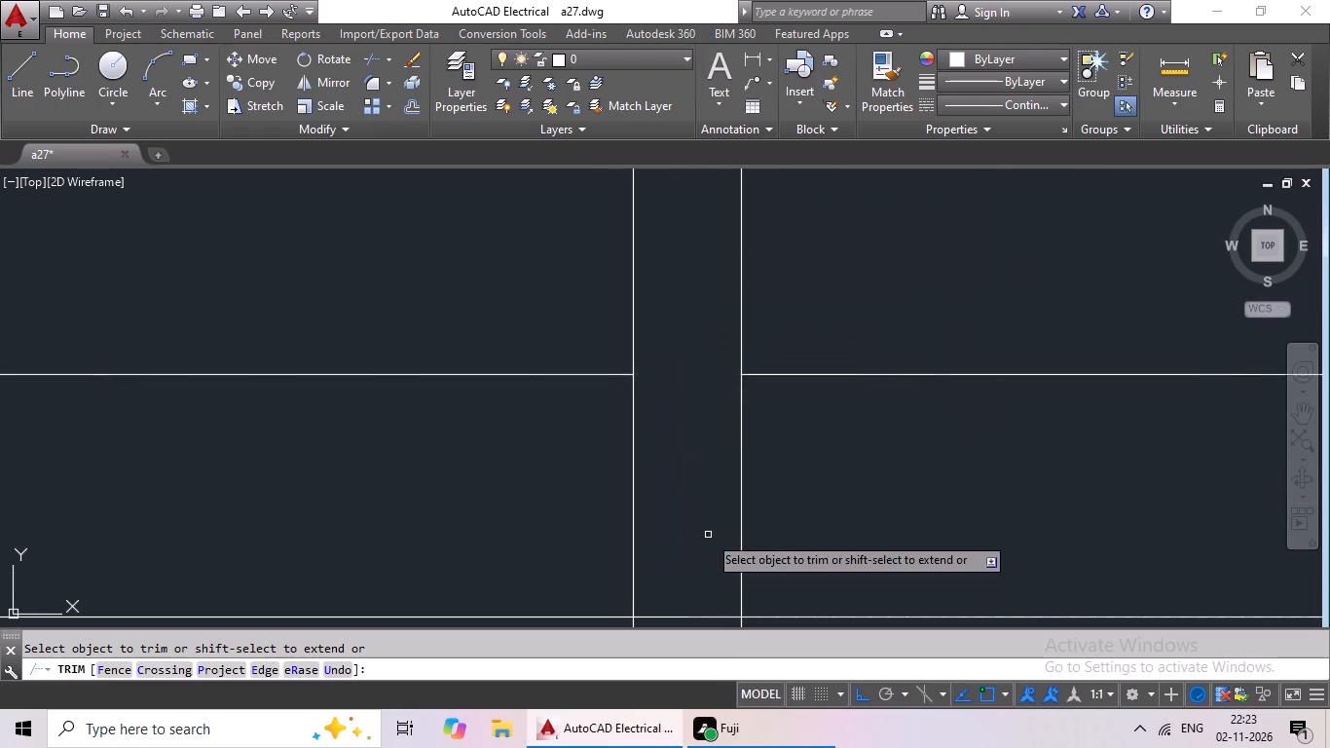
{"action": "scroll", "coordinate": [708, 535], "scroll_direction": "down", "scroll_amount": 1}
{"action": "middle_click_drag", "start_coordinate": [688, 343], "coordinate": [678, 173]}
{"action": "scroll", "coordinate": [656, 326], "scroll_direction": "down", "scroll_amount": 2}
{"action": "scroll", "coordinate": [671, 369], "scroll_direction": "up", "scroll_amount": 2}
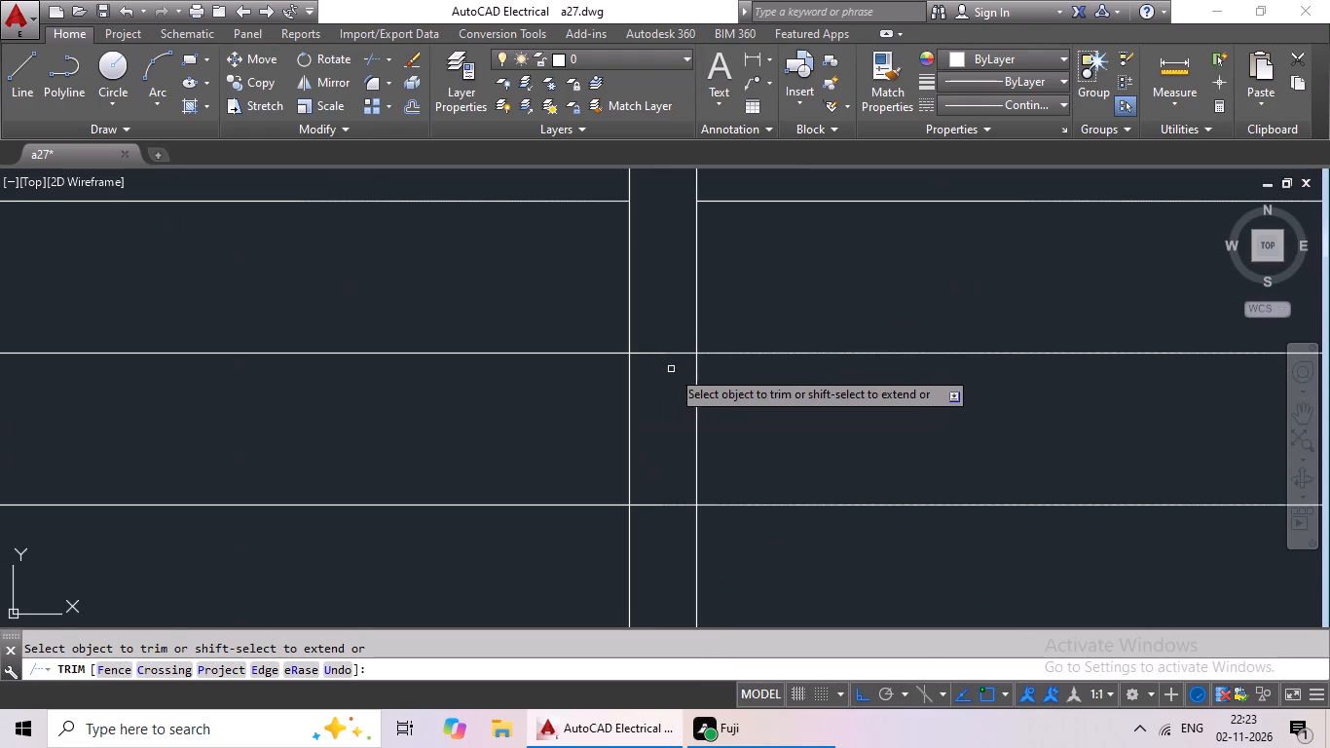
{"action": "left_click_drag", "start_coordinate": [685, 323], "coordinate": [679, 532]}
{"action": "scroll", "coordinate": [730, 453], "scroll_direction": "down", "scroll_amount": 3}
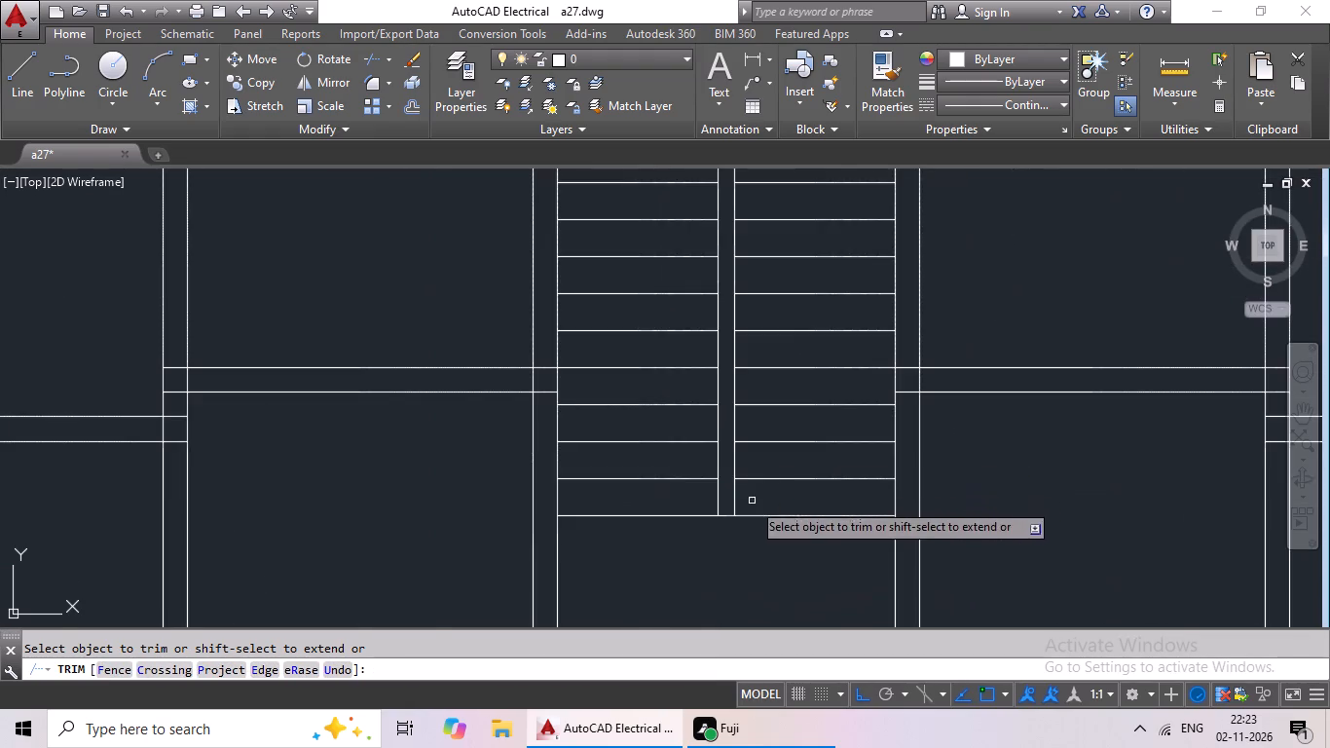
{"action": "scroll", "coordinate": [749, 517], "scroll_direction": "down", "scroll_amount": 1}
{"action": "middle_click_drag", "start_coordinate": [735, 534], "coordinate": [681, 585]}
{"action": "key", "text": "Escape"}
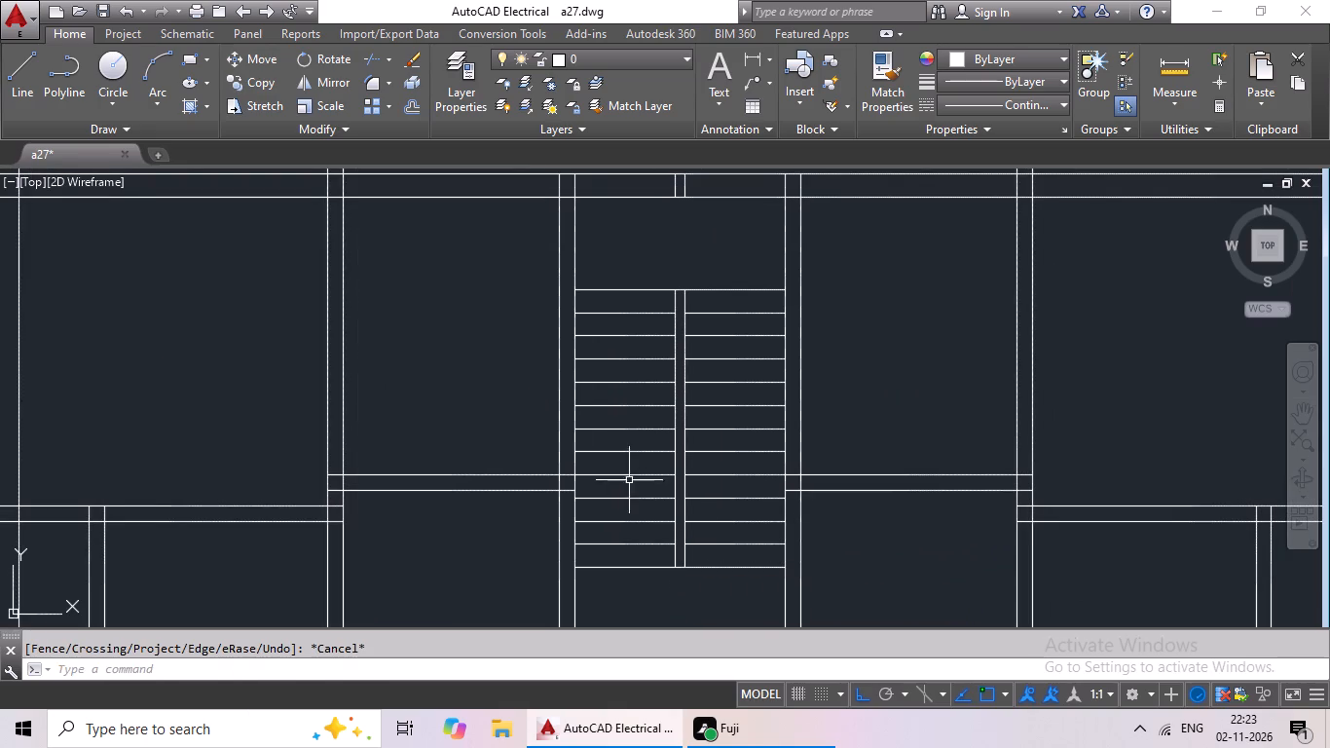
Draw a vertical direction line through the right stair flight, from just above the landing line to about 10" below the lowest tread.
{"action": "middle_click_drag", "start_coordinate": [457, 362], "coordinate": [538, 366]}
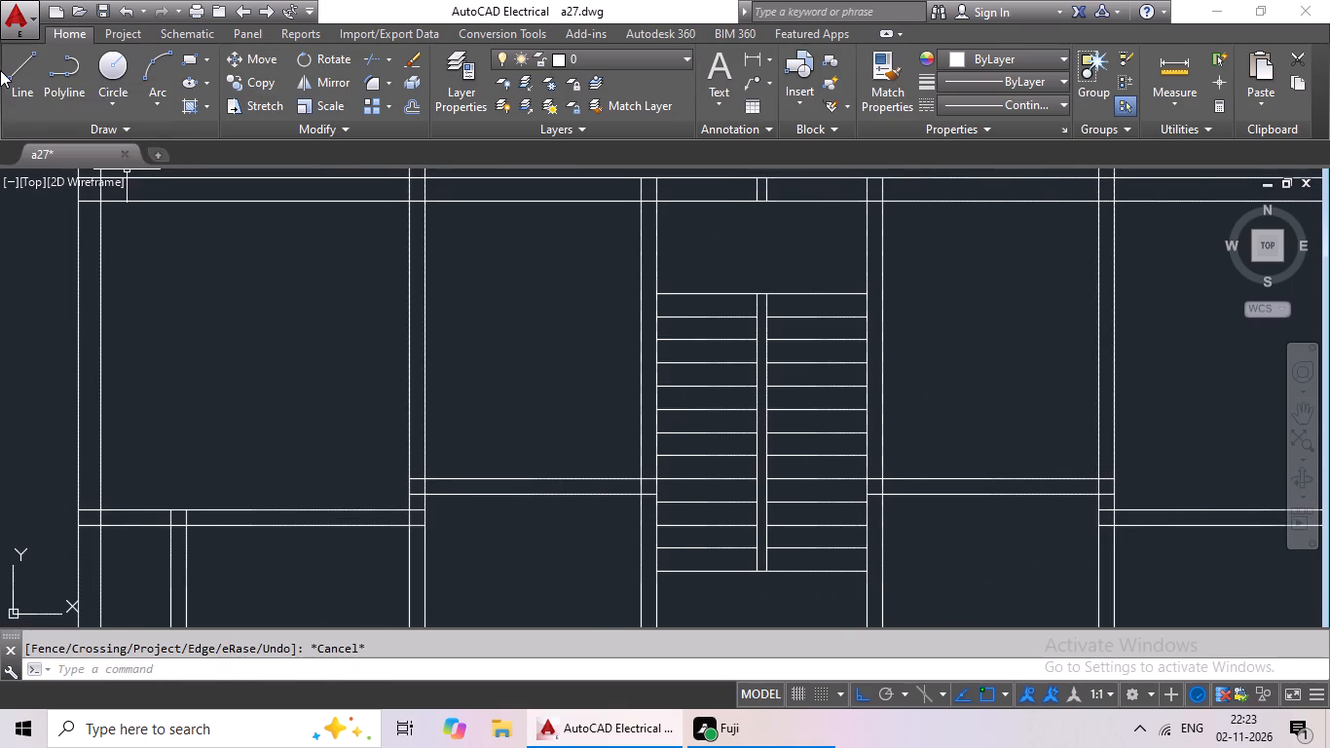
{"action": "left_click", "coordinate": [11, 65]}
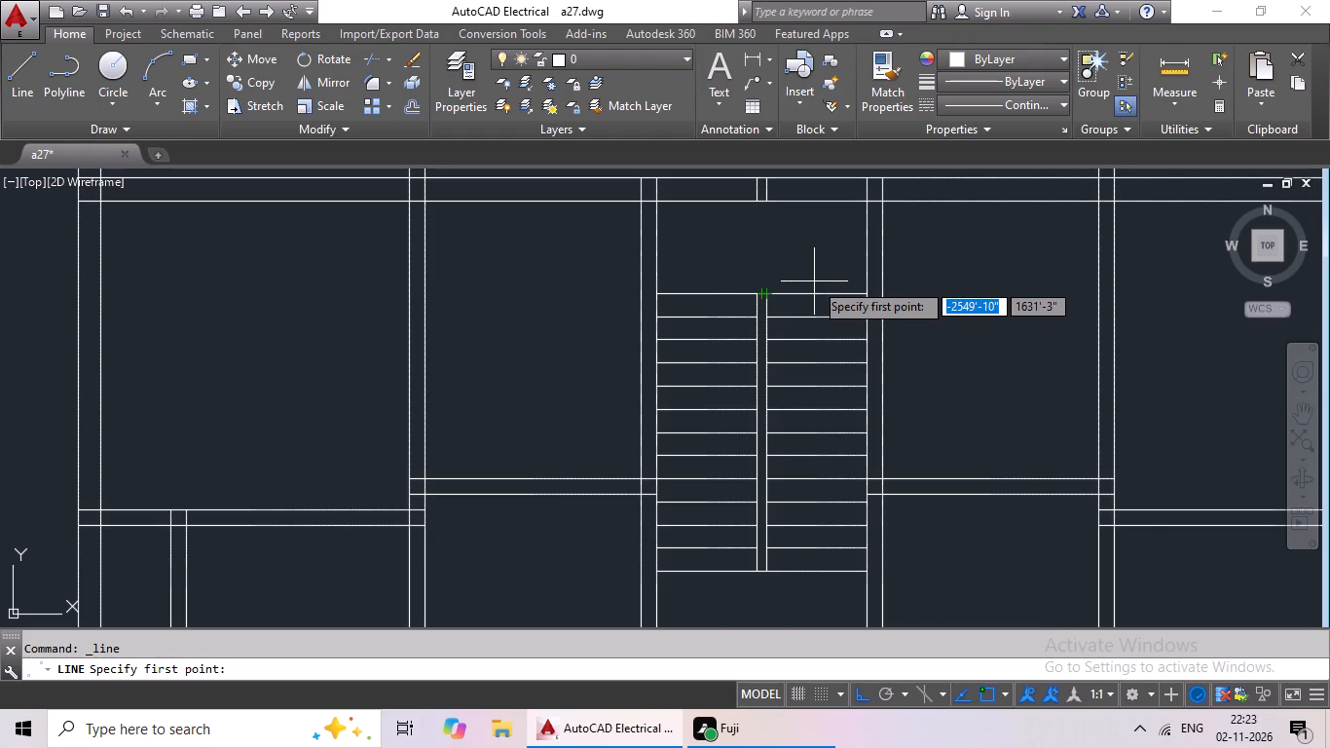
{"action": "scroll", "coordinate": [814, 281], "scroll_direction": "down", "scroll_amount": 1}
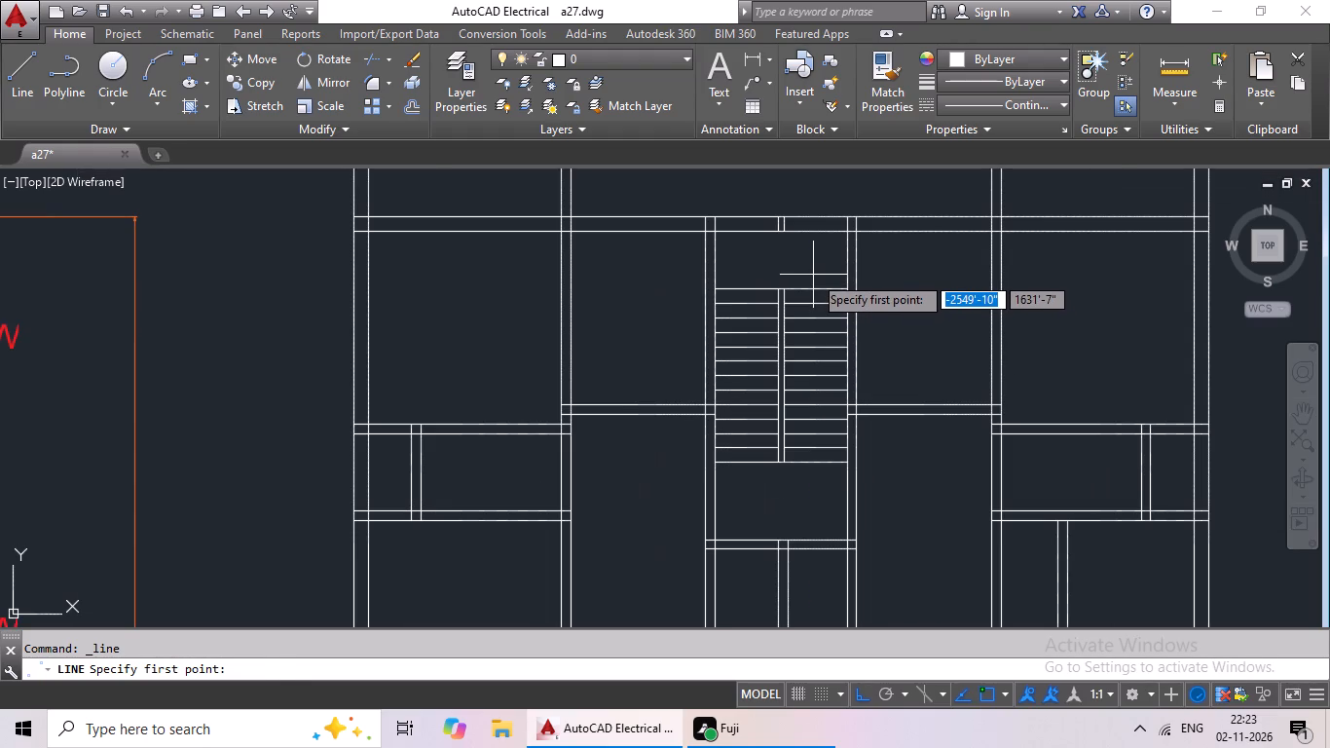
{"action": "left_click_drag", "start_coordinate": [813, 275], "coordinate": [815, 292]}
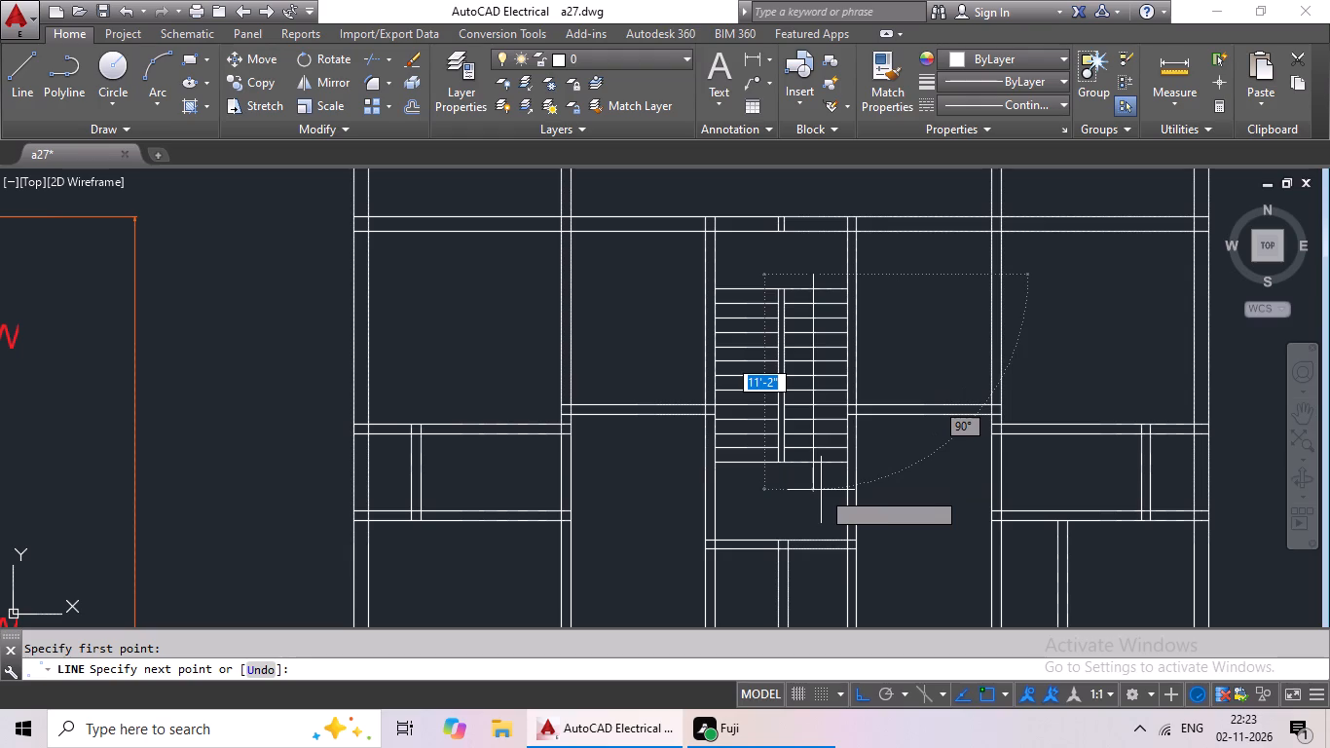
{"action": "scroll", "coordinate": [811, 486], "scroll_direction": "up", "scroll_amount": 2}
{"action": "left_click", "coordinate": [814, 474]}
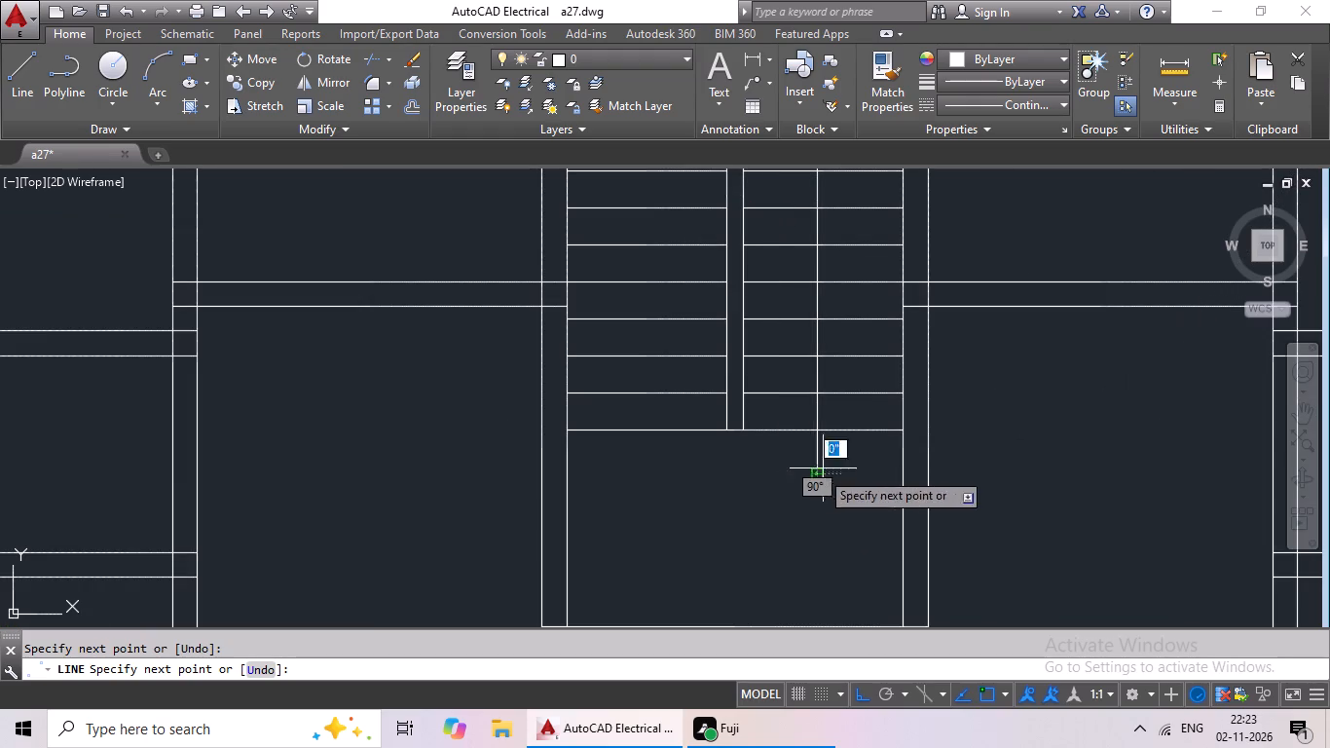
{"action": "scroll", "coordinate": [841, 439], "scroll_direction": "up", "scroll_amount": 3}
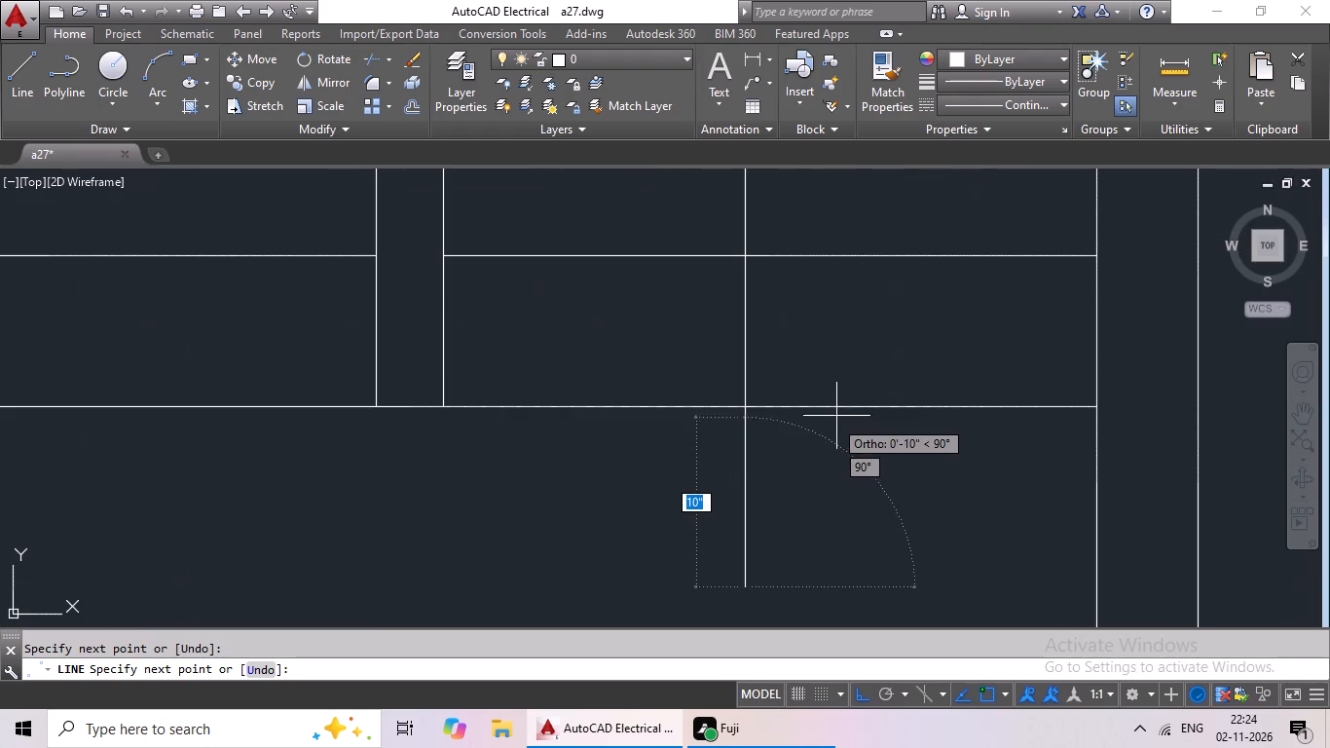
{"action": "key", "text": "Escape"}
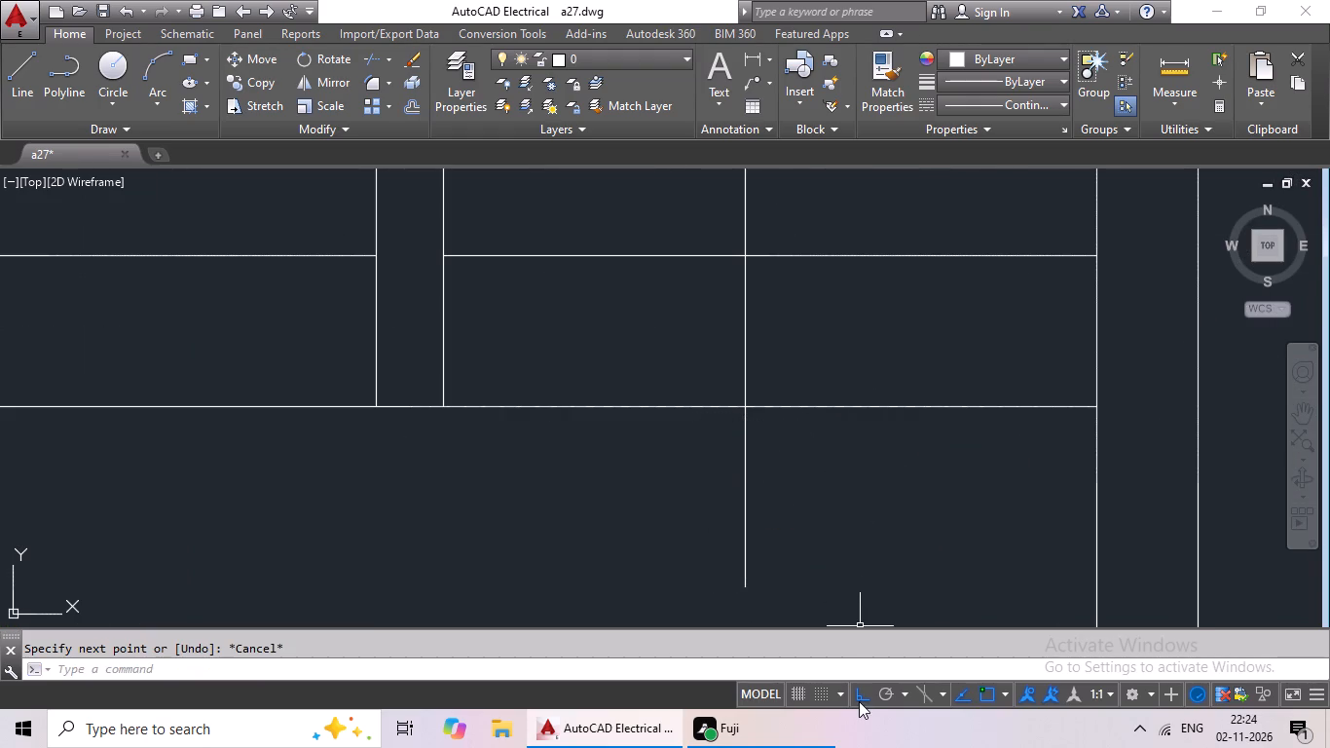
With Ortho off, draw a four-segment notched arrowhead at the lower end of the right flight's direction line, its barbs on the lowest tread line.
{"action": "left_click", "coordinate": [860, 691]}
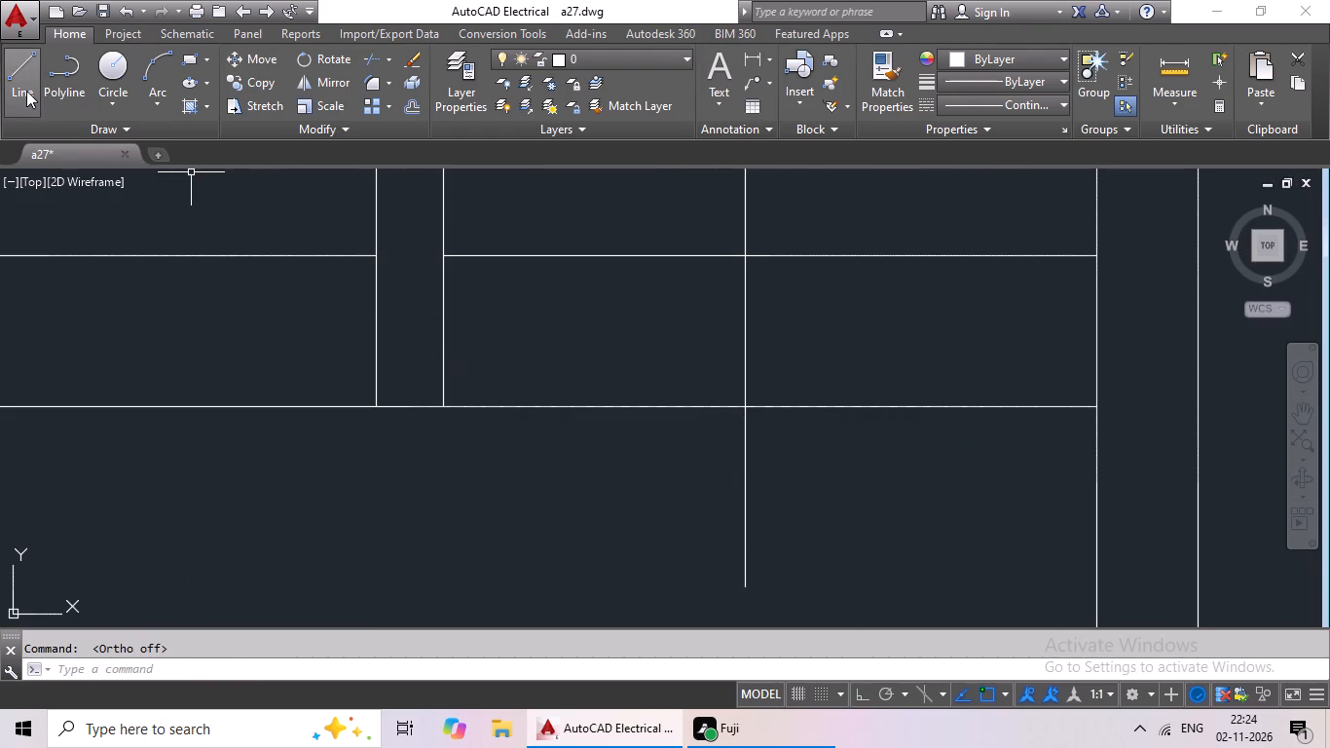
{"action": "left_click", "coordinate": [26, 91]}
{"action": "middle_click_drag", "start_coordinate": [823, 560], "coordinate": [816, 496]}
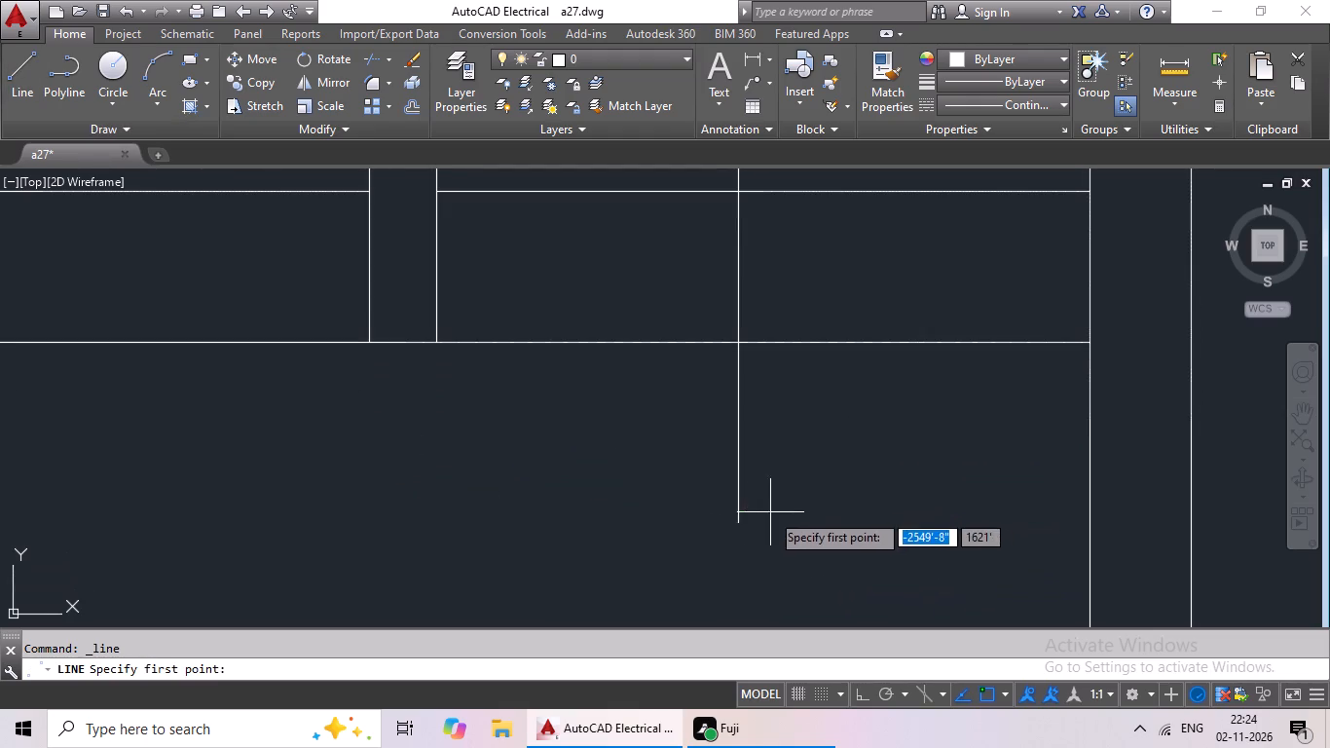
{"action": "left_click", "coordinate": [740, 519]}
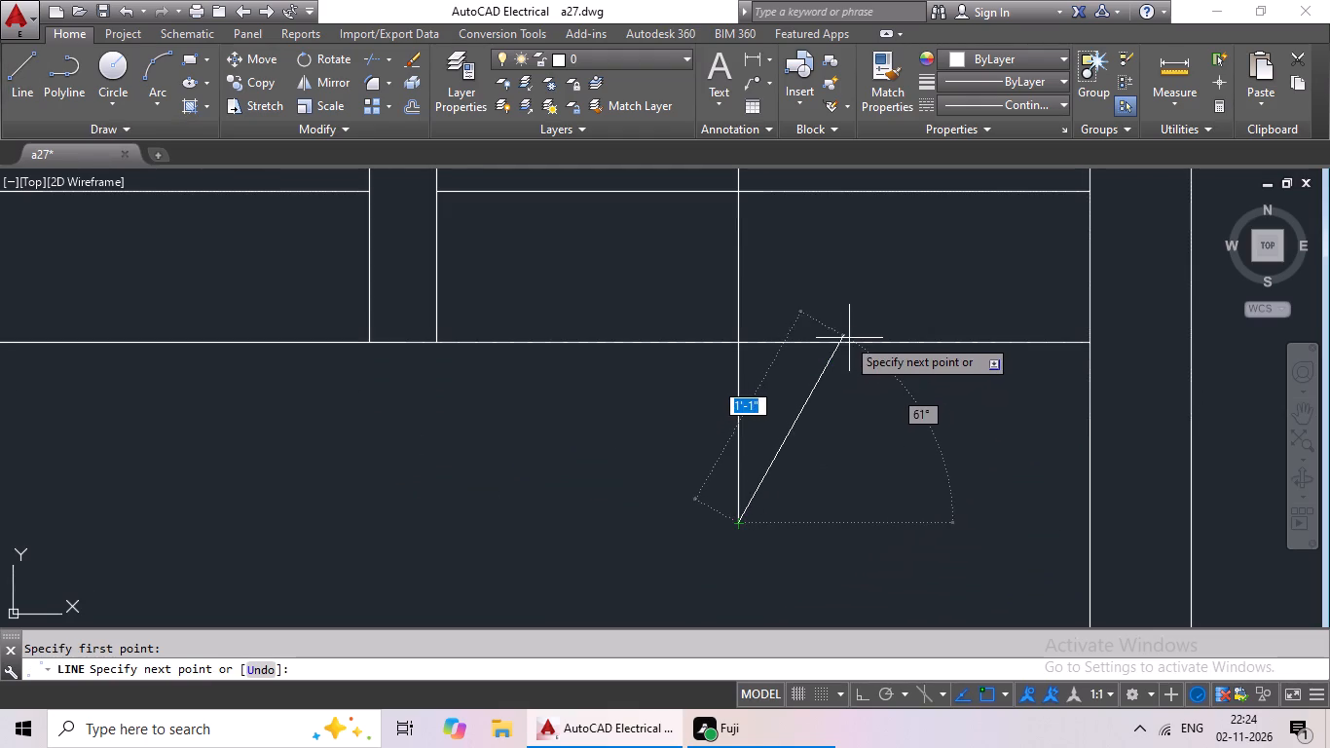
{"action": "left_click", "coordinate": [845, 341]}
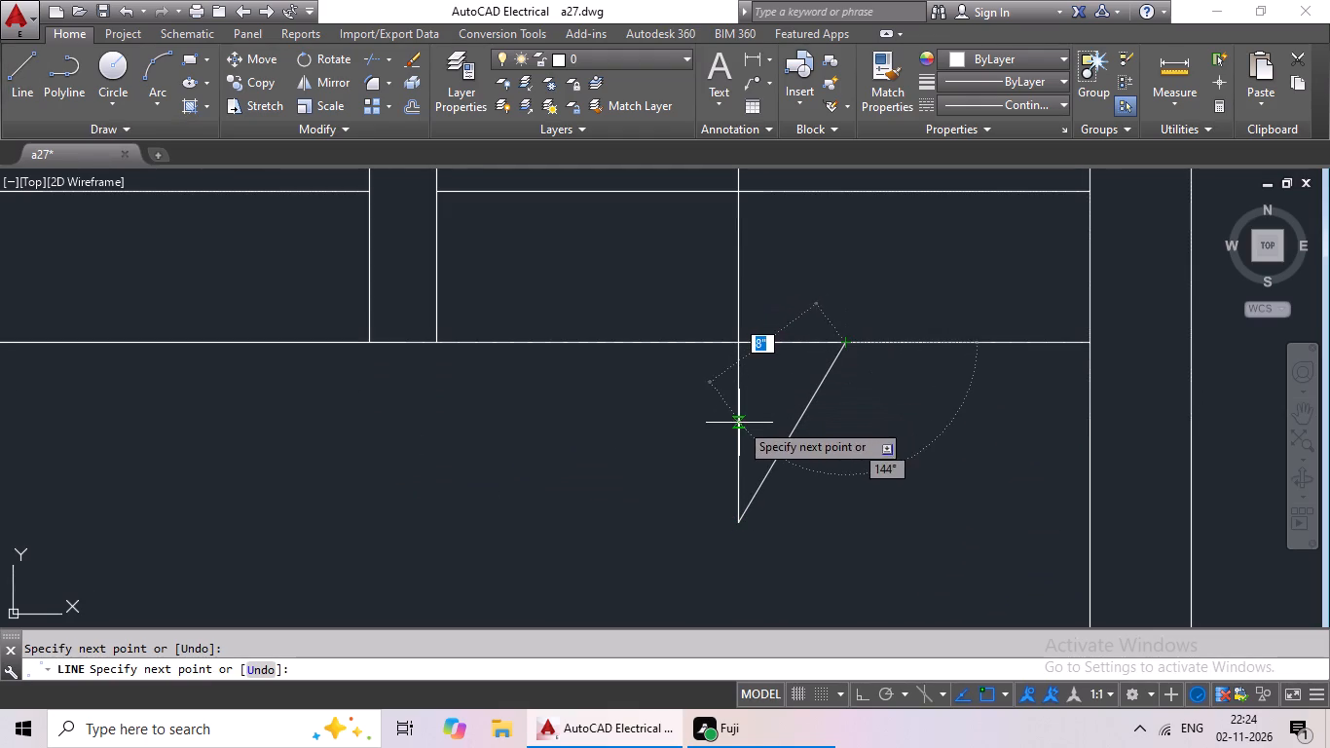
{"action": "left_click_drag", "start_coordinate": [739, 428], "coordinate": [733, 413]}
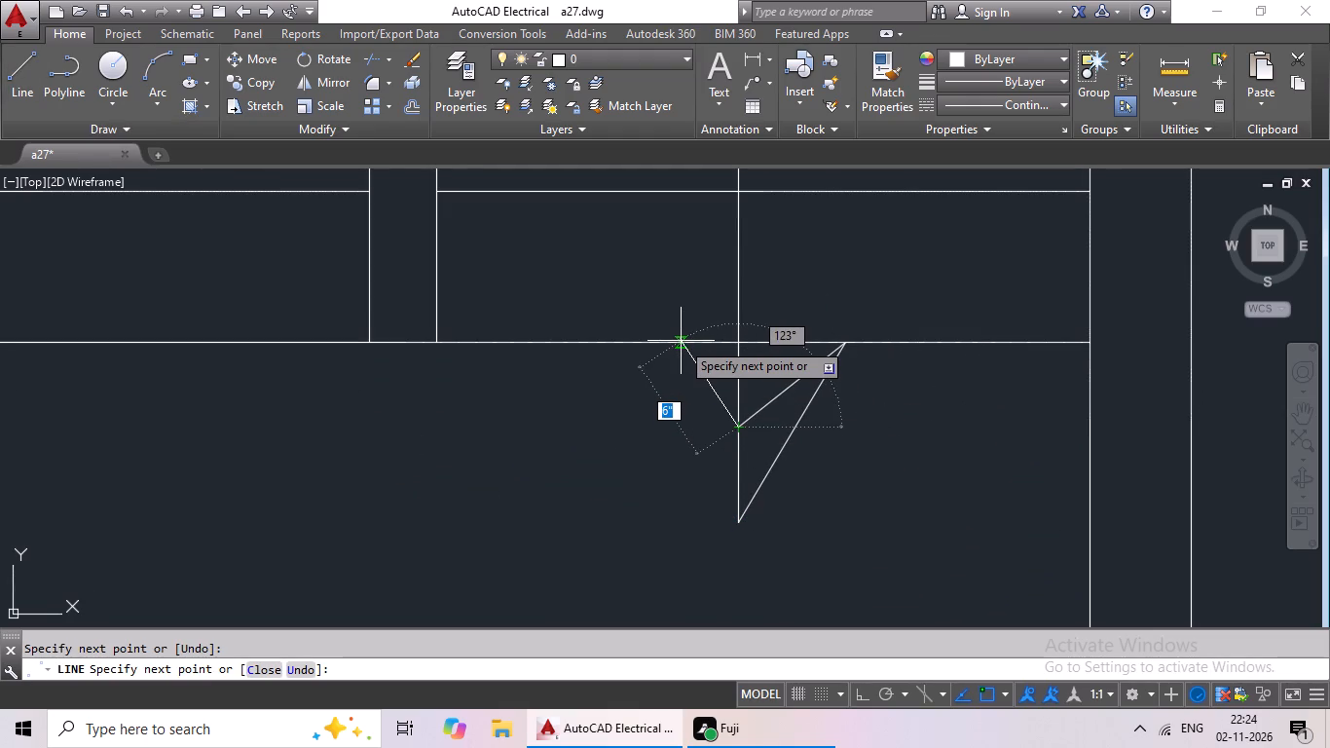
{"action": "scroll", "coordinate": [676, 344], "scroll_direction": "up", "scroll_amount": 4}
{"action": "left_click", "coordinate": [704, 327]}
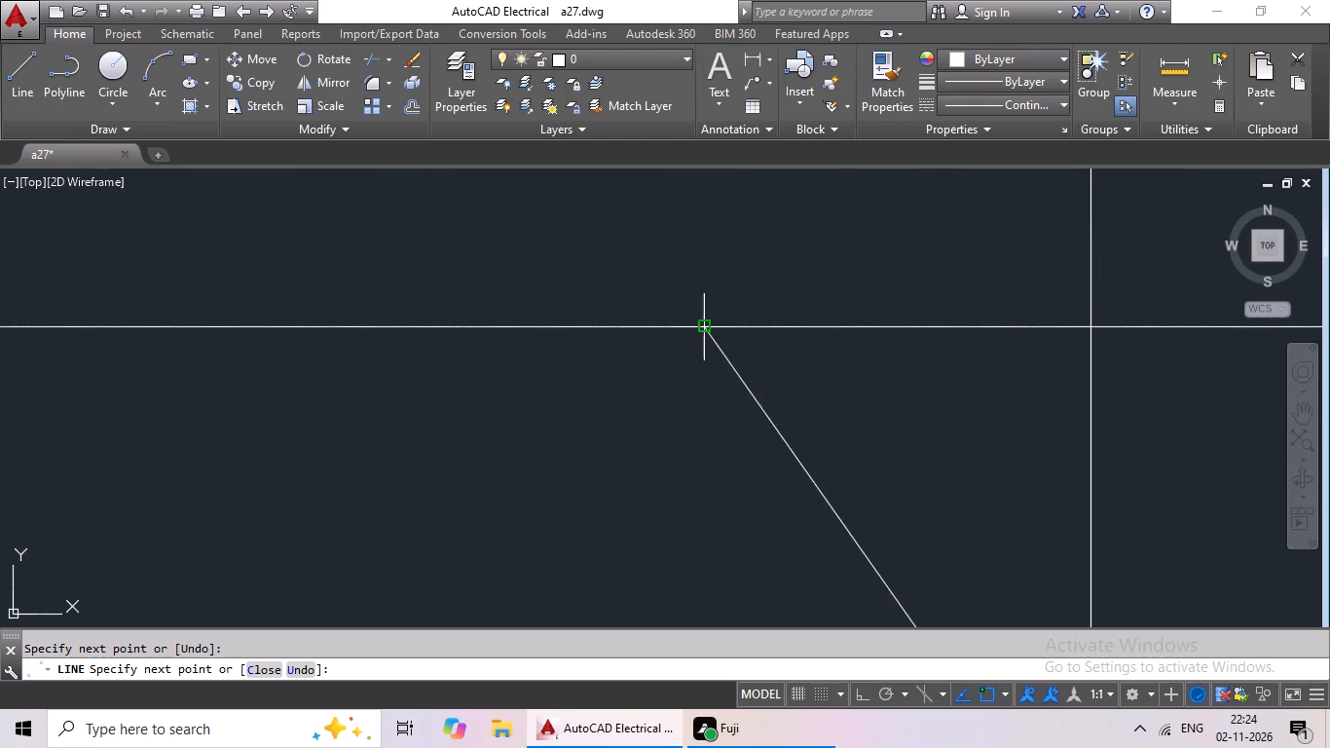
{"action": "scroll", "coordinate": [766, 494], "scroll_direction": "down", "scroll_amount": 1}
{"action": "middle_click_drag", "start_coordinate": [768, 502], "coordinate": [685, 224]}
{"action": "middle_click_drag", "start_coordinate": [738, 516], "coordinate": [678, 238]}
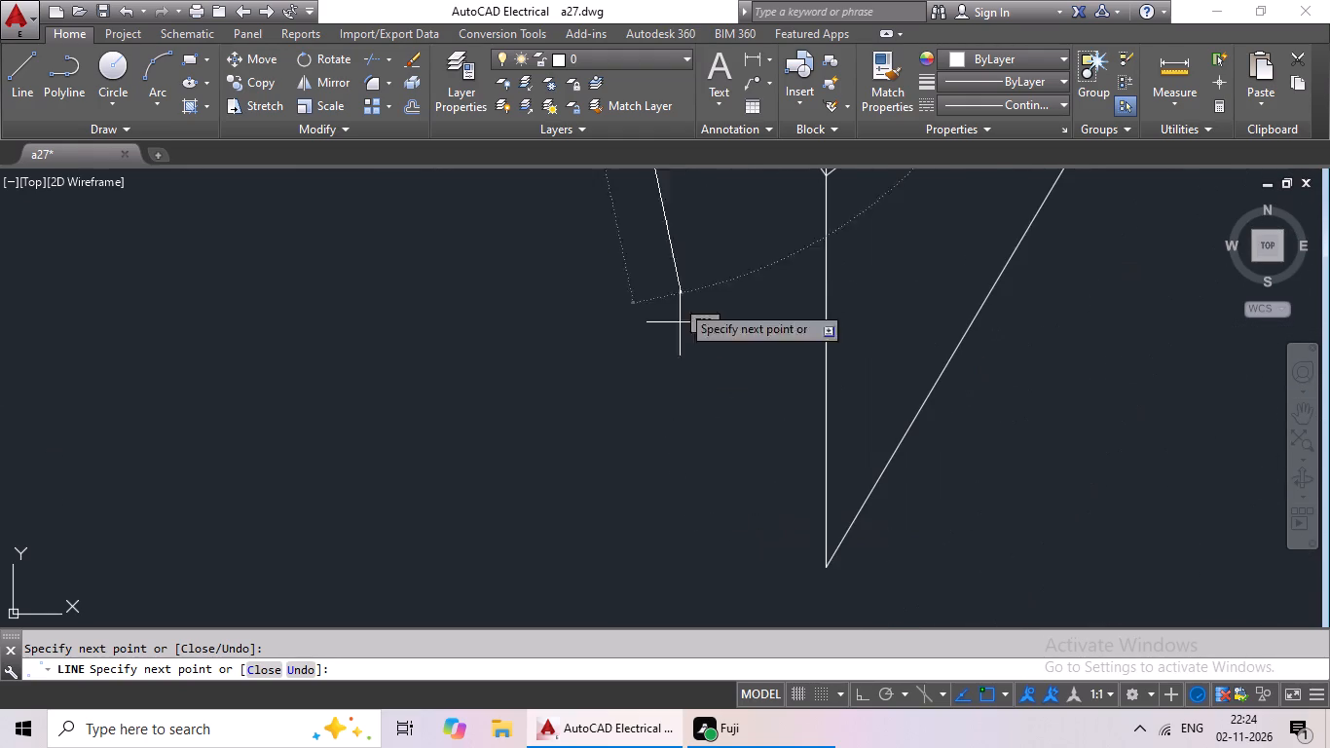
{"action": "left_click", "coordinate": [821, 571]}
{"action": "scroll", "coordinate": [894, 556], "scroll_direction": "down", "scroll_amount": 3}
{"action": "key", "text": "Escape"}
{"action": "scroll", "coordinate": [904, 556], "scroll_direction": "down", "scroll_amount": 4}
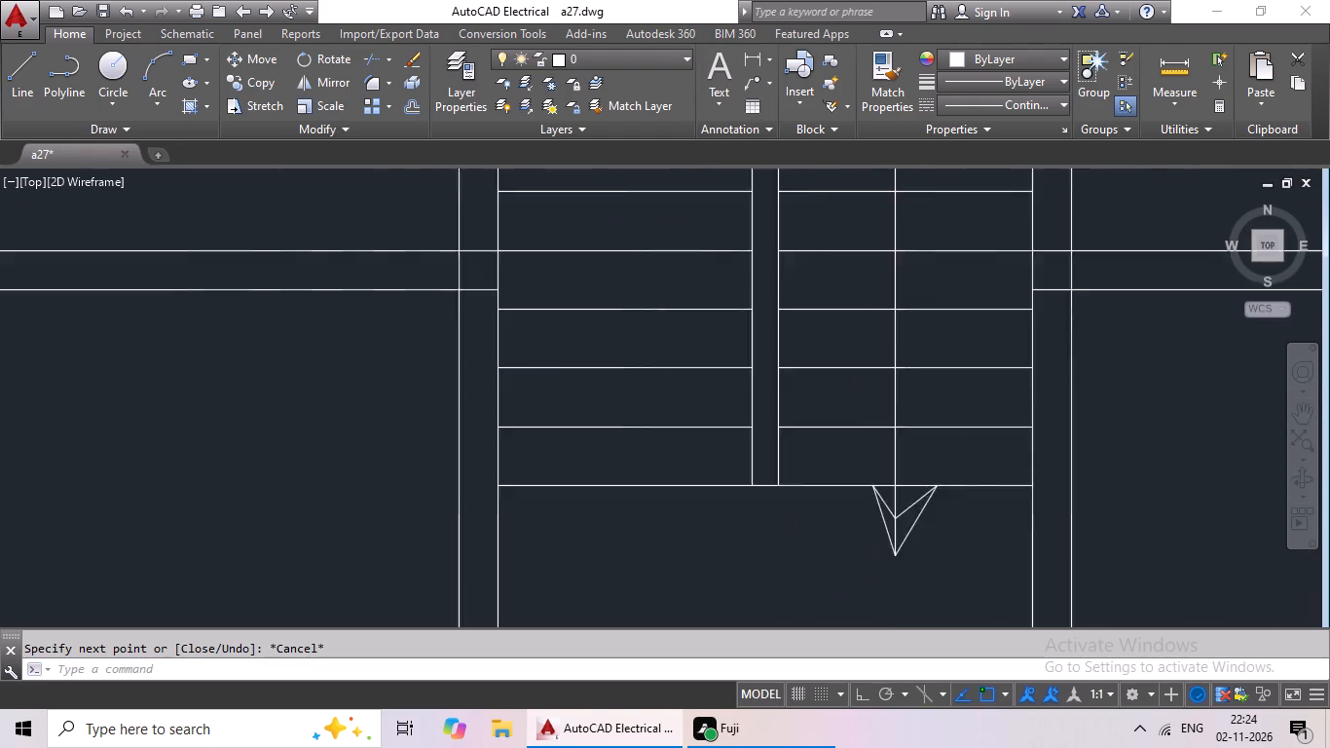
With Ortho on, draw a vertical line about 10'-8" long through the left stair flight, level with both ends of the right flight's direction line.
{"action": "scroll", "coordinate": [815, 557], "scroll_direction": "down", "scroll_amount": 2}
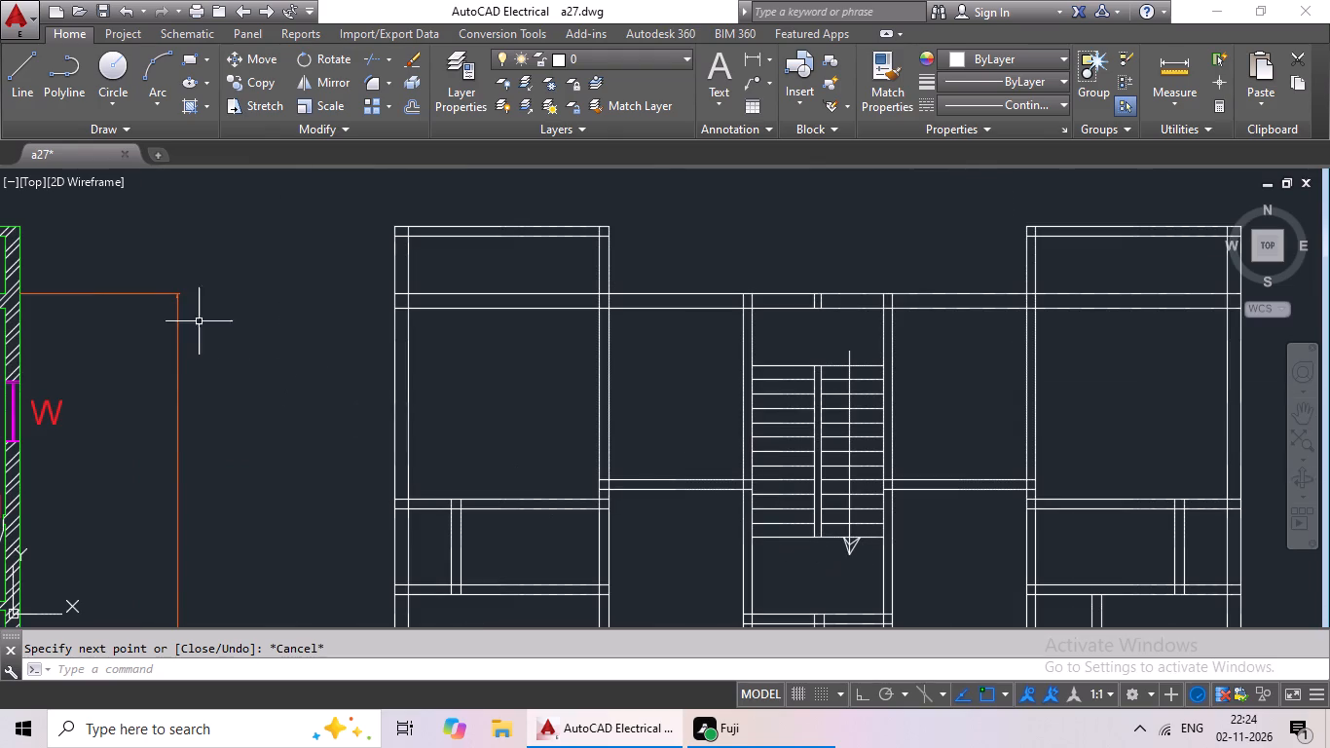
{"action": "left_click", "coordinate": [26, 88]}
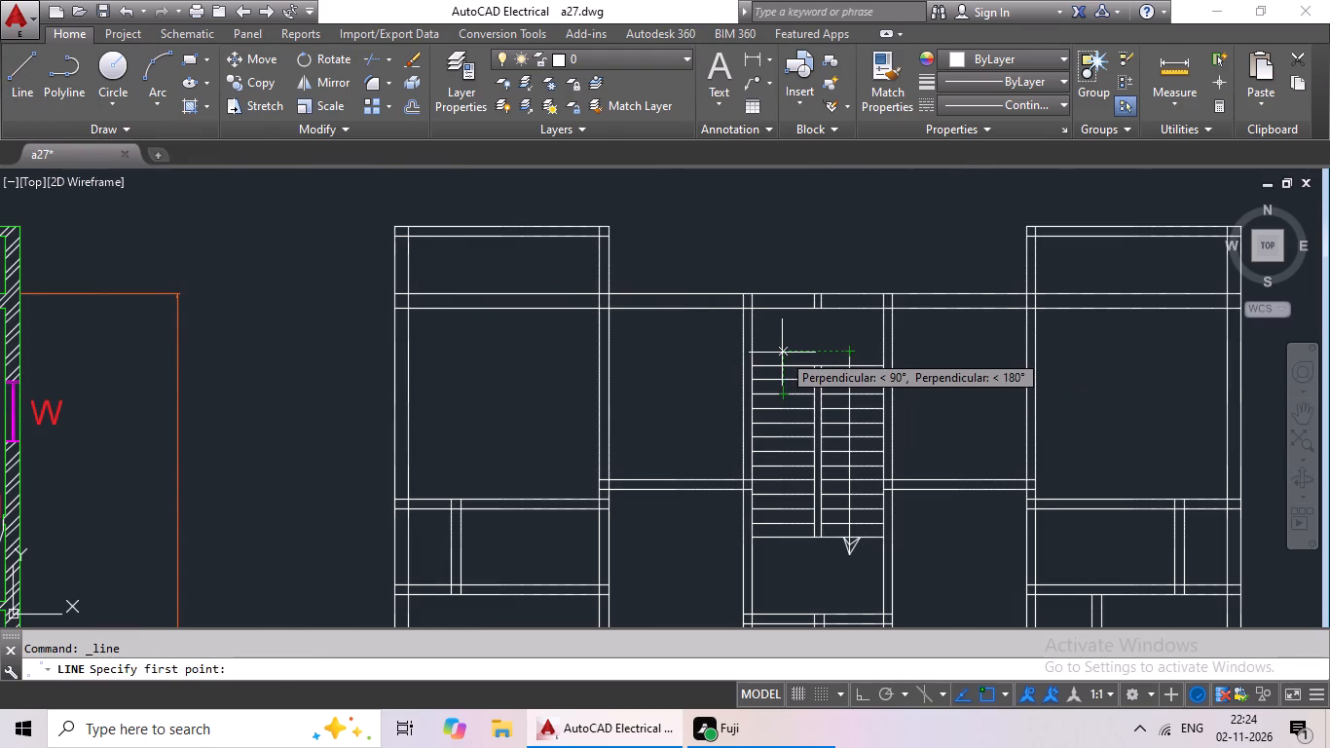
{"action": "left_click", "coordinate": [782, 353]}
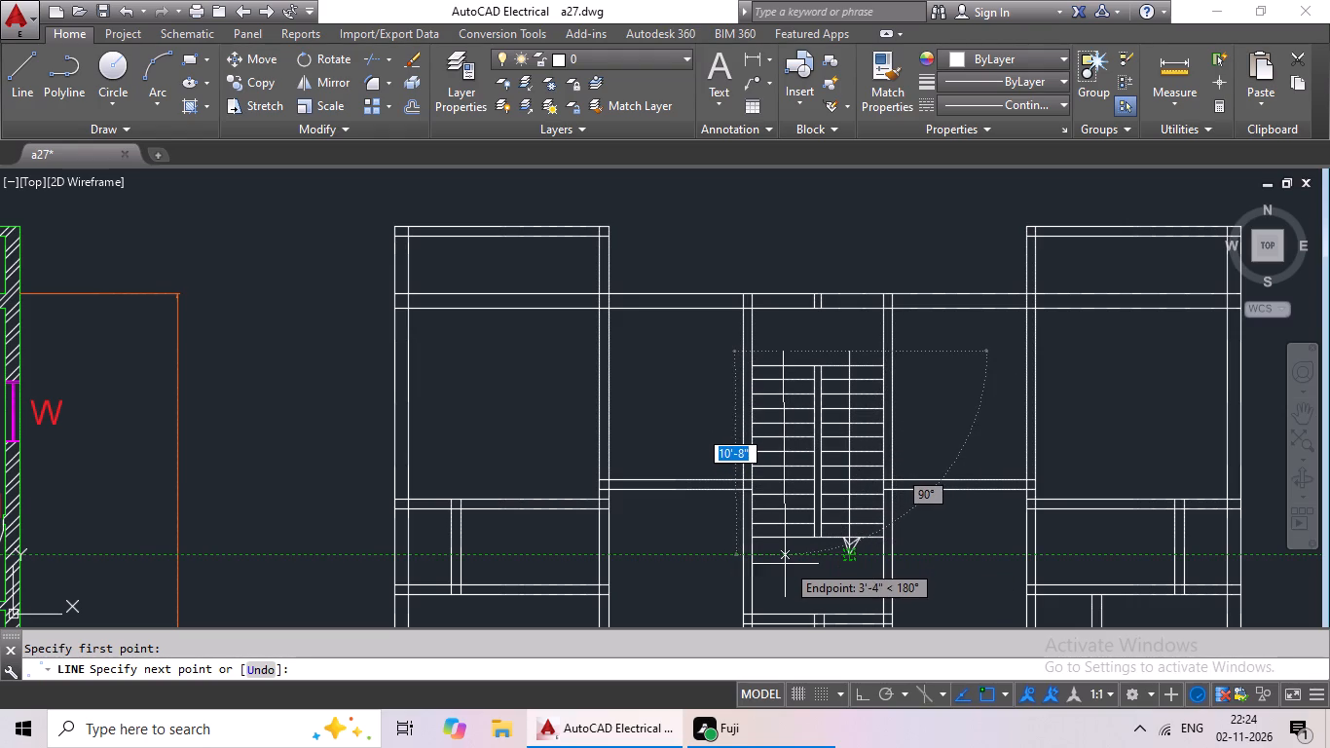
{"action": "left_click", "coordinate": [864, 697]}
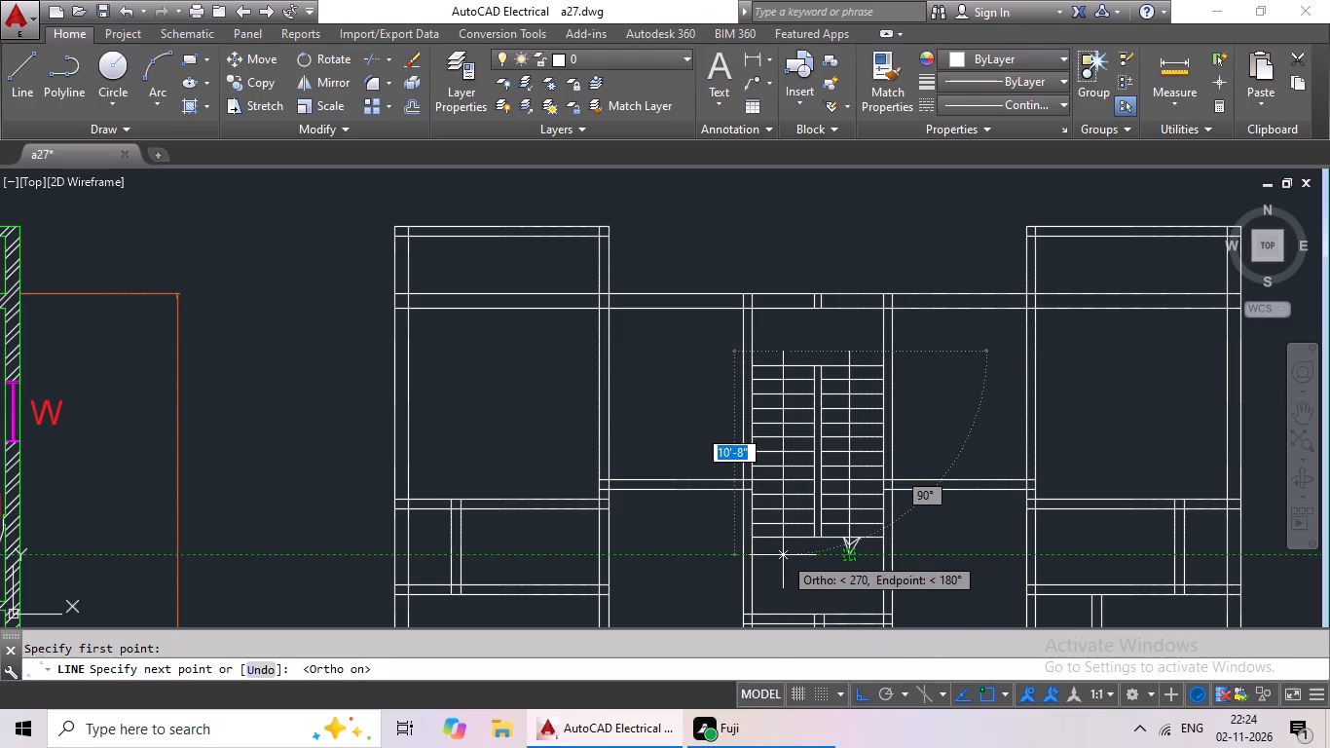
{"action": "left_click", "coordinate": [783, 555]}
{"action": "key", "text": "Escape"}
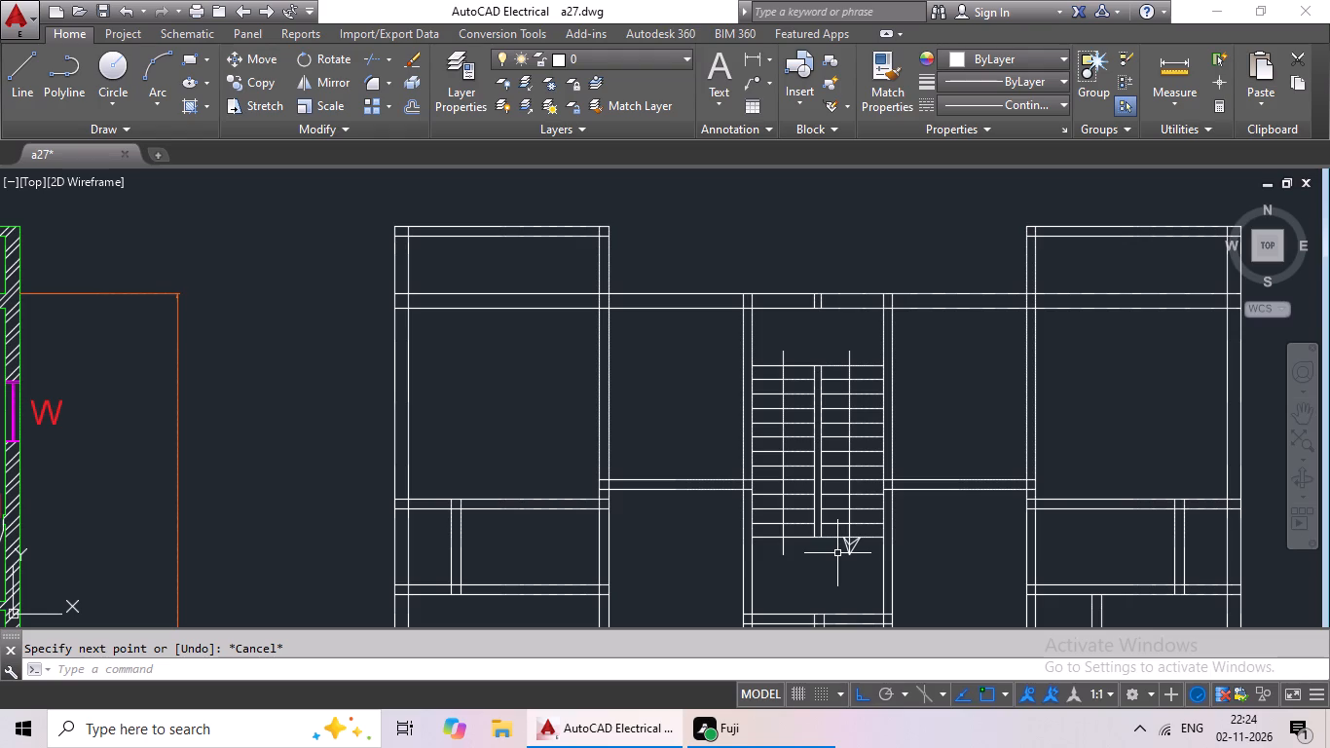
Change the linetype of the left flight's vertical line to ACAD_ISO07W100.
{"action": "left_click", "coordinate": [782, 549]}
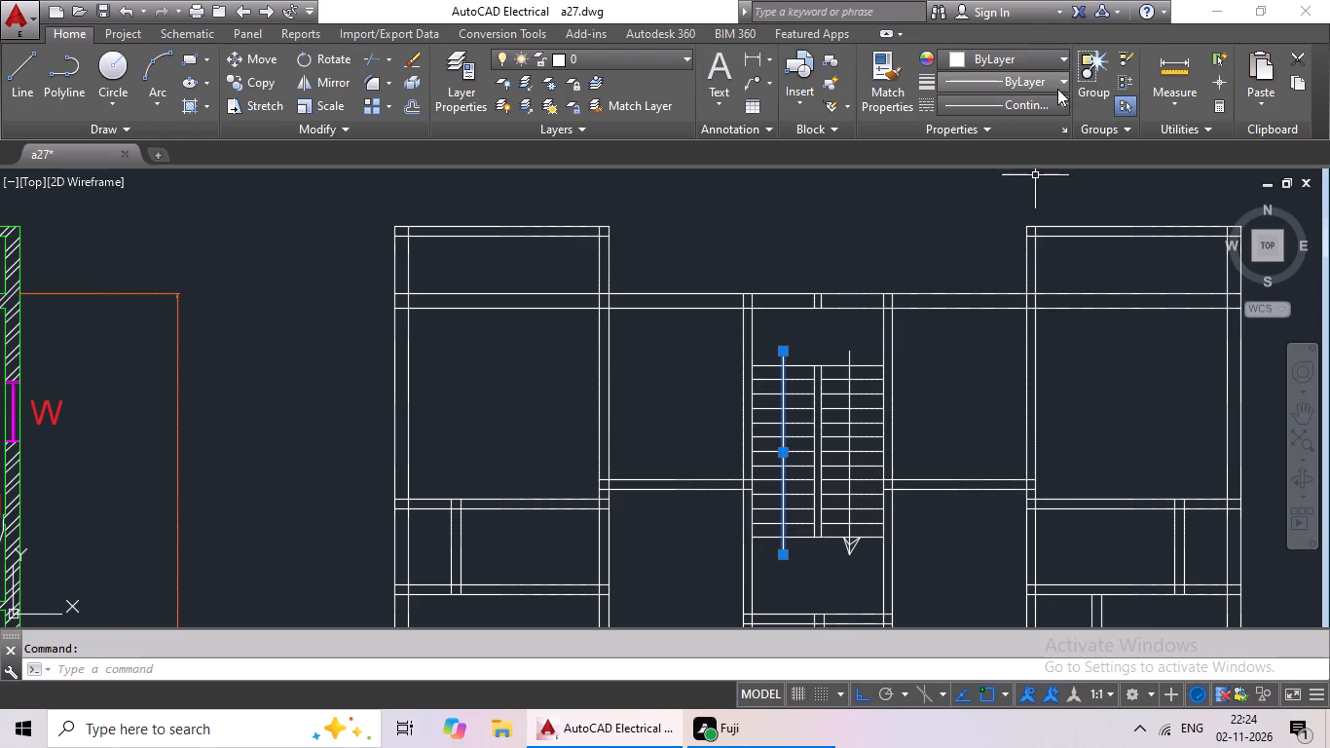
{"action": "left_click", "coordinate": [1060, 100]}
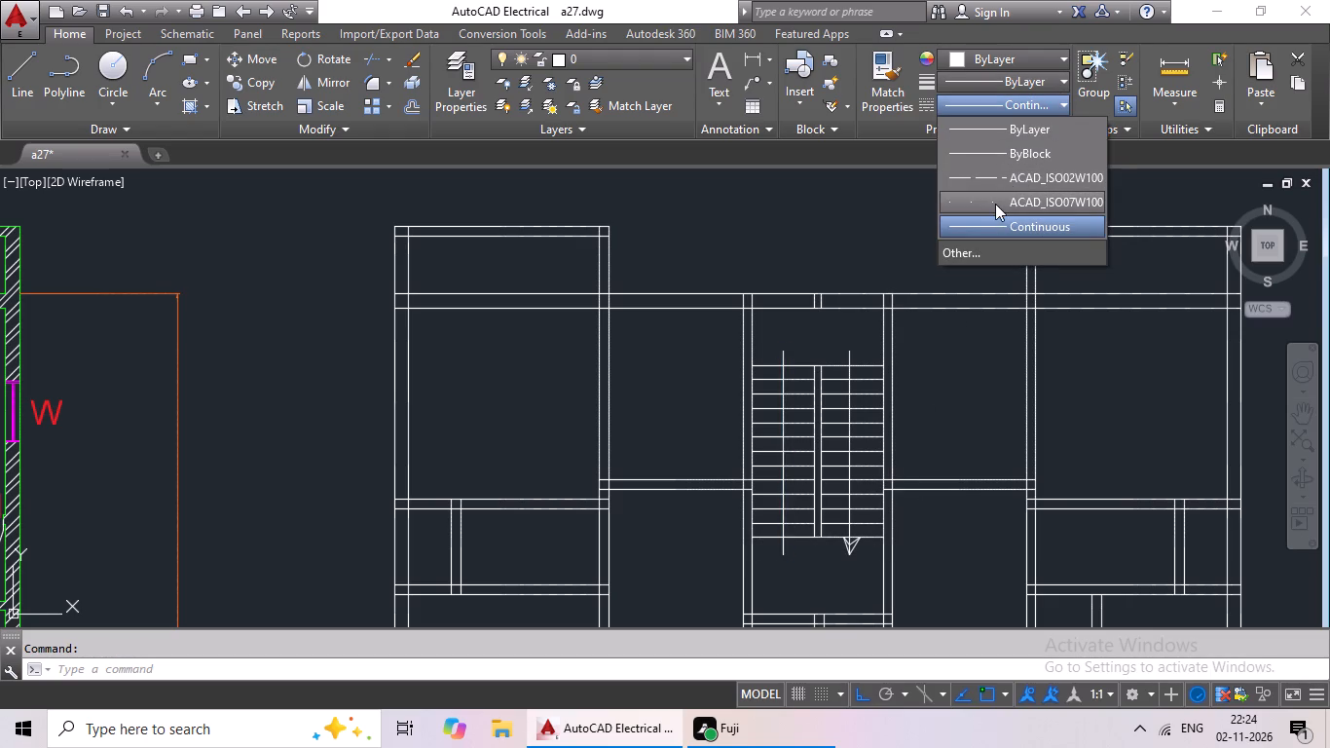
{"action": "left_click", "coordinate": [996, 204]}
{"action": "key", "text": "Escape"}
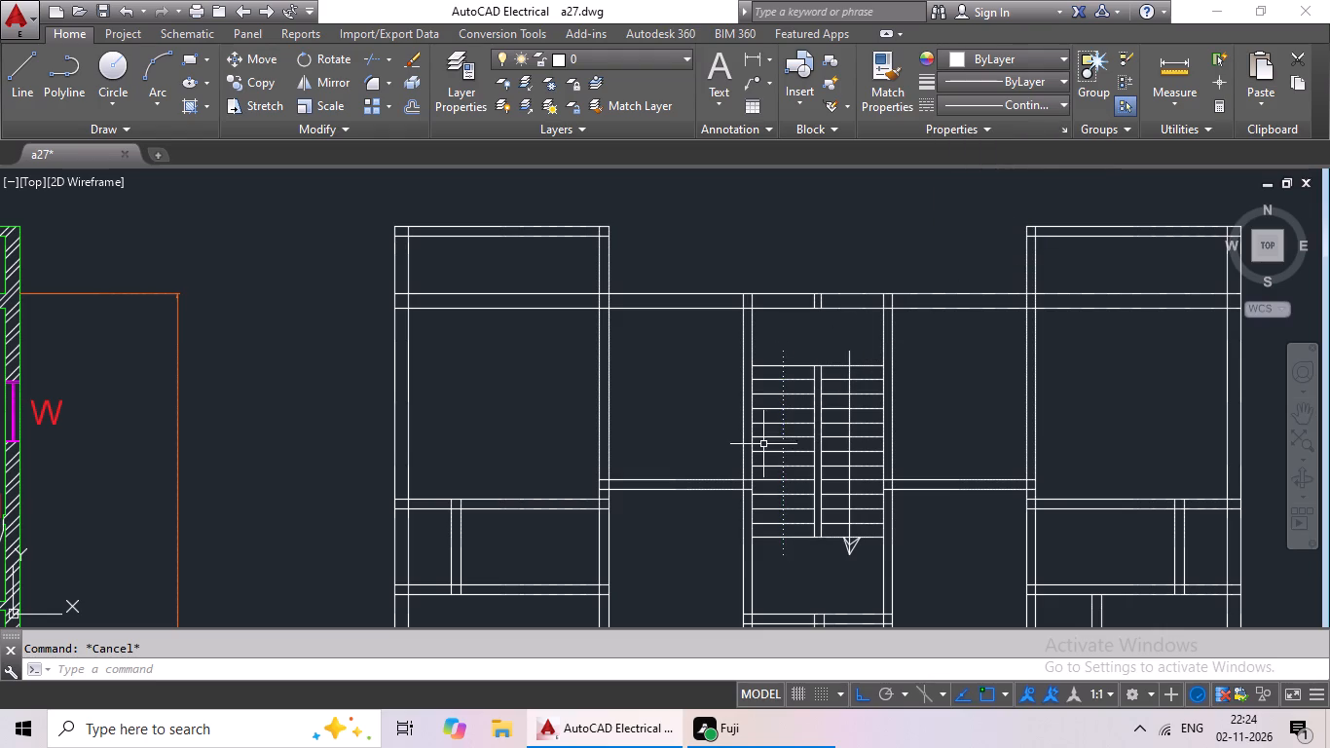
Delete the two short divider line pieces left inside the top wall above the stair.
{"action": "middle_click_drag", "start_coordinate": [825, 550], "coordinate": [888, 400]}
{"action": "scroll", "coordinate": [888, 412], "scroll_direction": "down", "scroll_amount": 2}
{"action": "middle_click_drag", "start_coordinate": [889, 422], "coordinate": [880, 439]}
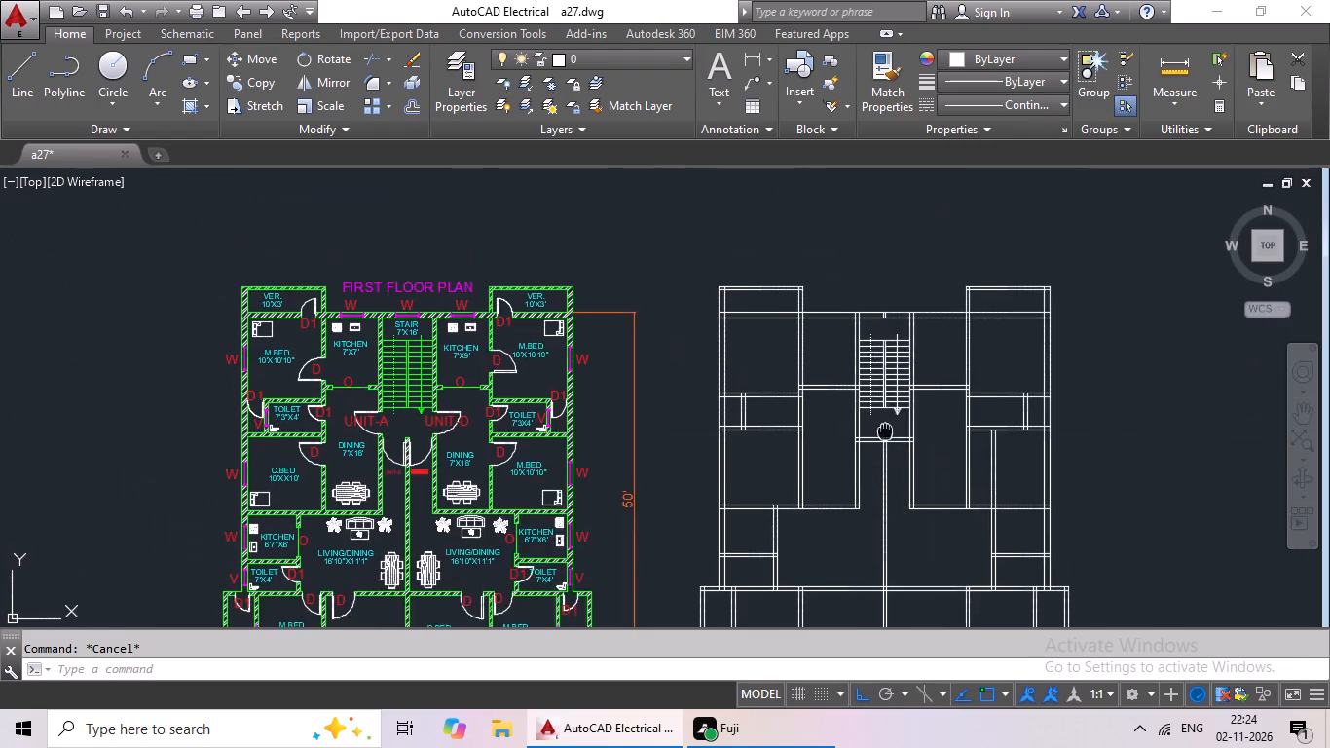
{"action": "middle_click_drag", "start_coordinate": [880, 439], "coordinate": [859, 467]}
{"action": "scroll", "coordinate": [887, 355], "scroll_direction": "up", "scroll_amount": 4}
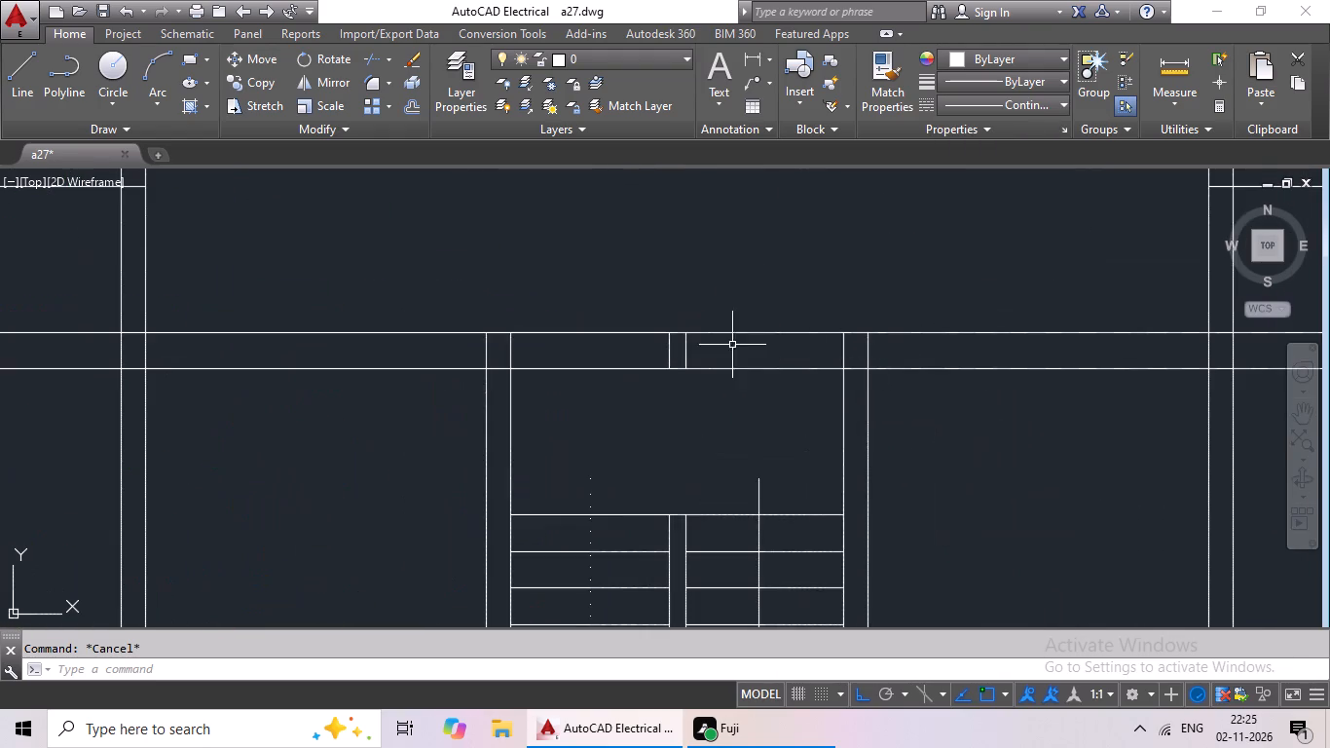
{"action": "scroll", "coordinate": [706, 347], "scroll_direction": "up", "scroll_amount": 3}
{"action": "left_click_drag", "start_coordinate": [742, 327], "coordinate": [439, 339]}
{"action": "left_click", "coordinate": [439, 339]}
{"action": "key", "text": "Delete"}
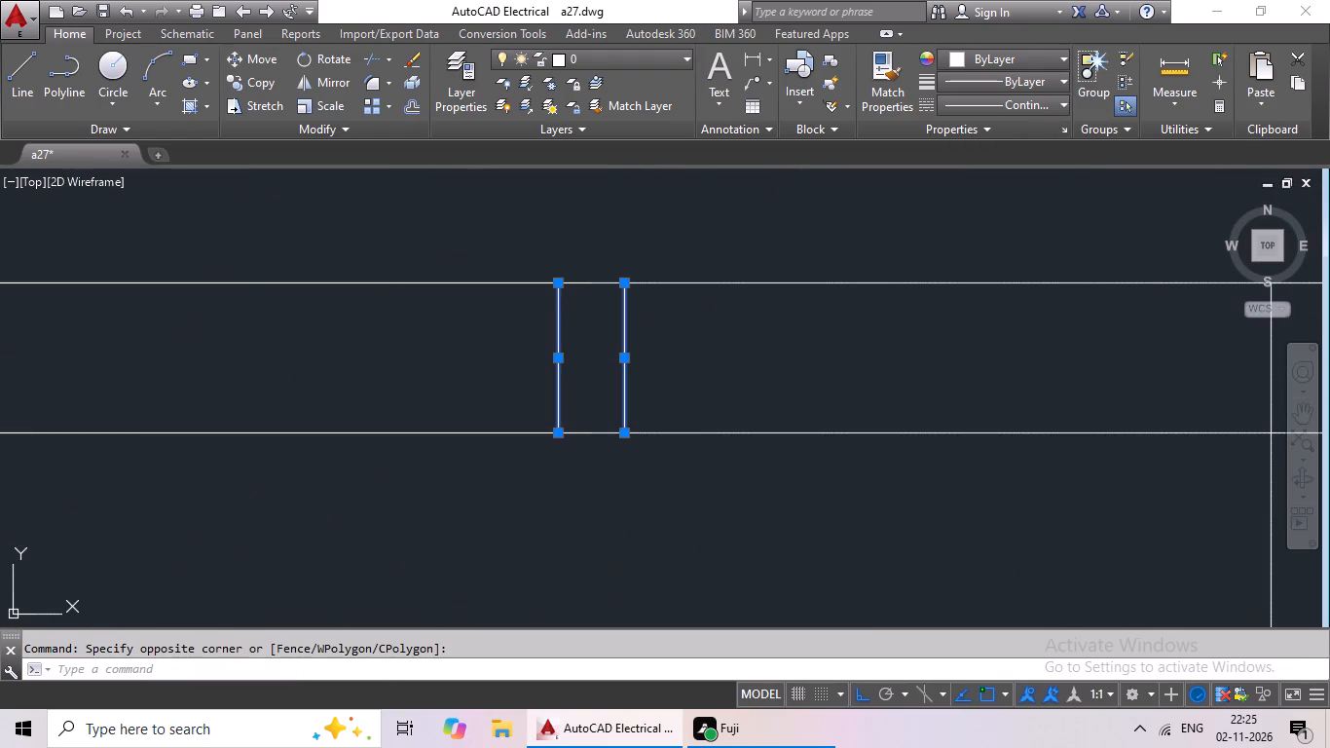
Trim the overlapping inner wall lines at the lower-right outer corner of the redrawn plan.
{"action": "scroll", "coordinate": [605, 329], "scroll_direction": "down", "scroll_amount": 6}
{"action": "middle_click_drag", "start_coordinate": [612, 419], "coordinate": [652, 230]}
{"action": "scroll", "coordinate": [674, 447], "scroll_direction": "down", "scroll_amount": 1}
{"action": "middle_click_drag", "start_coordinate": [679, 473], "coordinate": [699, 248]}
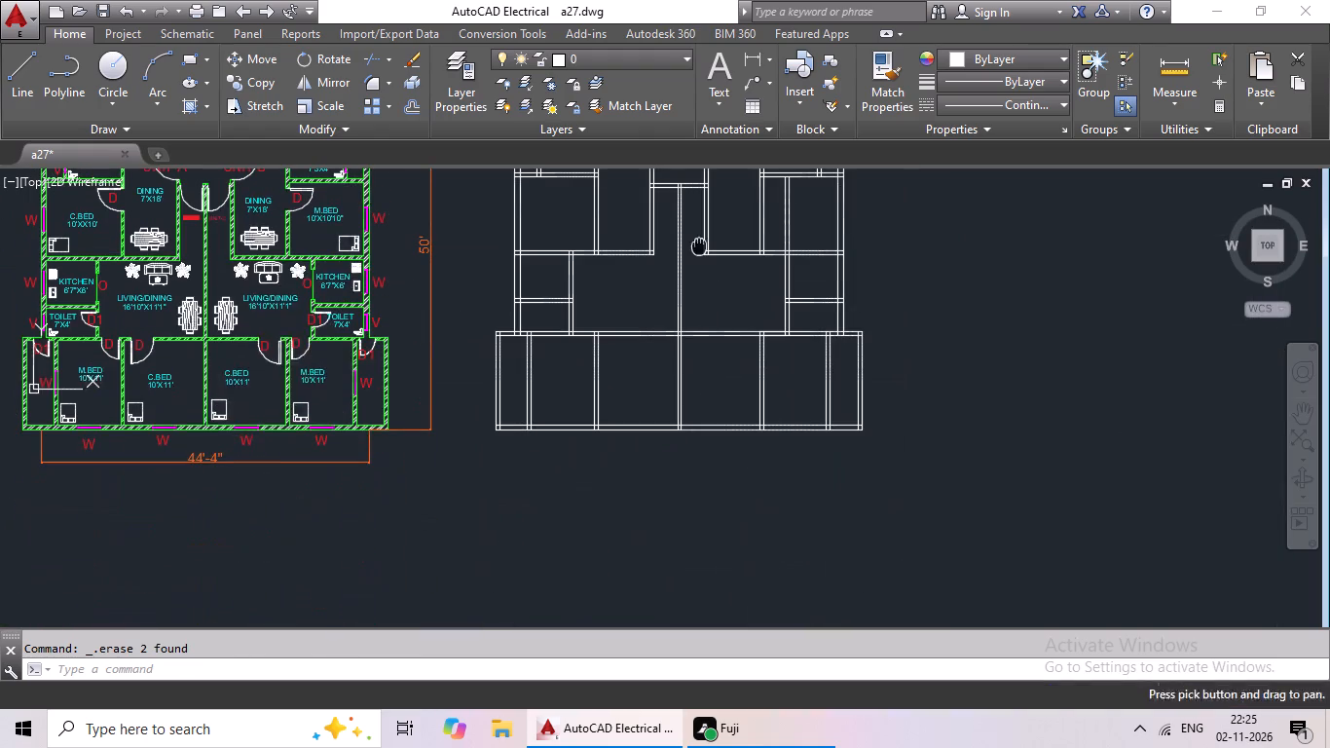
{"action": "middle_click_drag", "start_coordinate": [715, 367], "coordinate": [715, 449]}
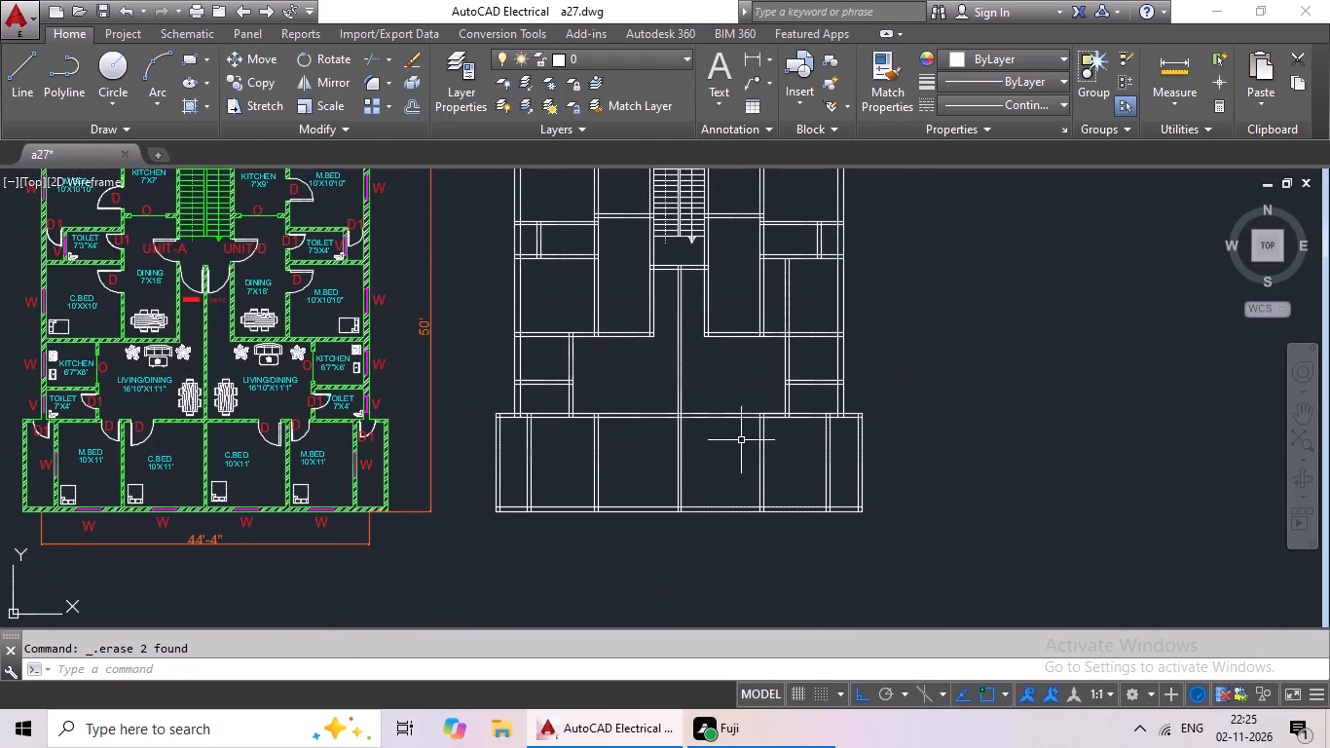
{"action": "middle_click_drag", "start_coordinate": [742, 439], "coordinate": [741, 504]}
{"action": "middle_click_drag", "start_coordinate": [787, 424], "coordinate": [874, 389]}
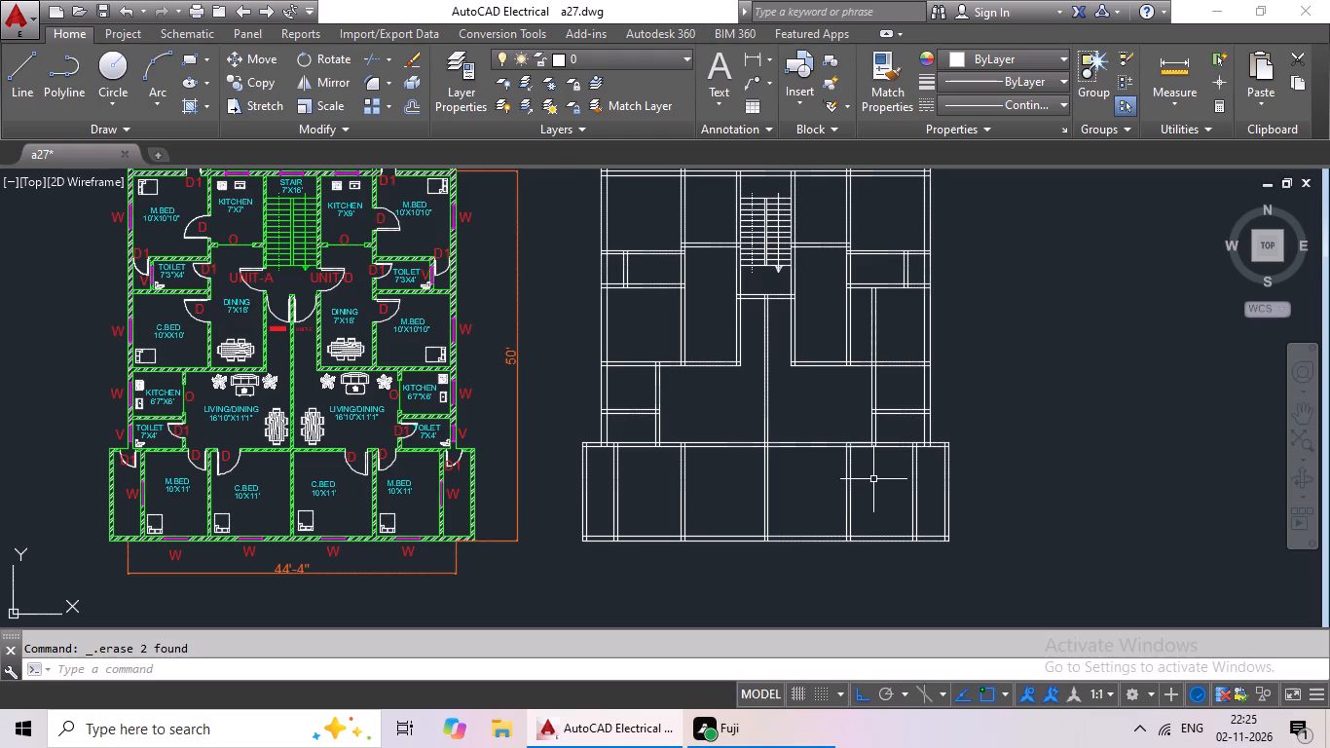
{"action": "key", "text": "Escape"}
{"action": "key", "text": "Escape"}
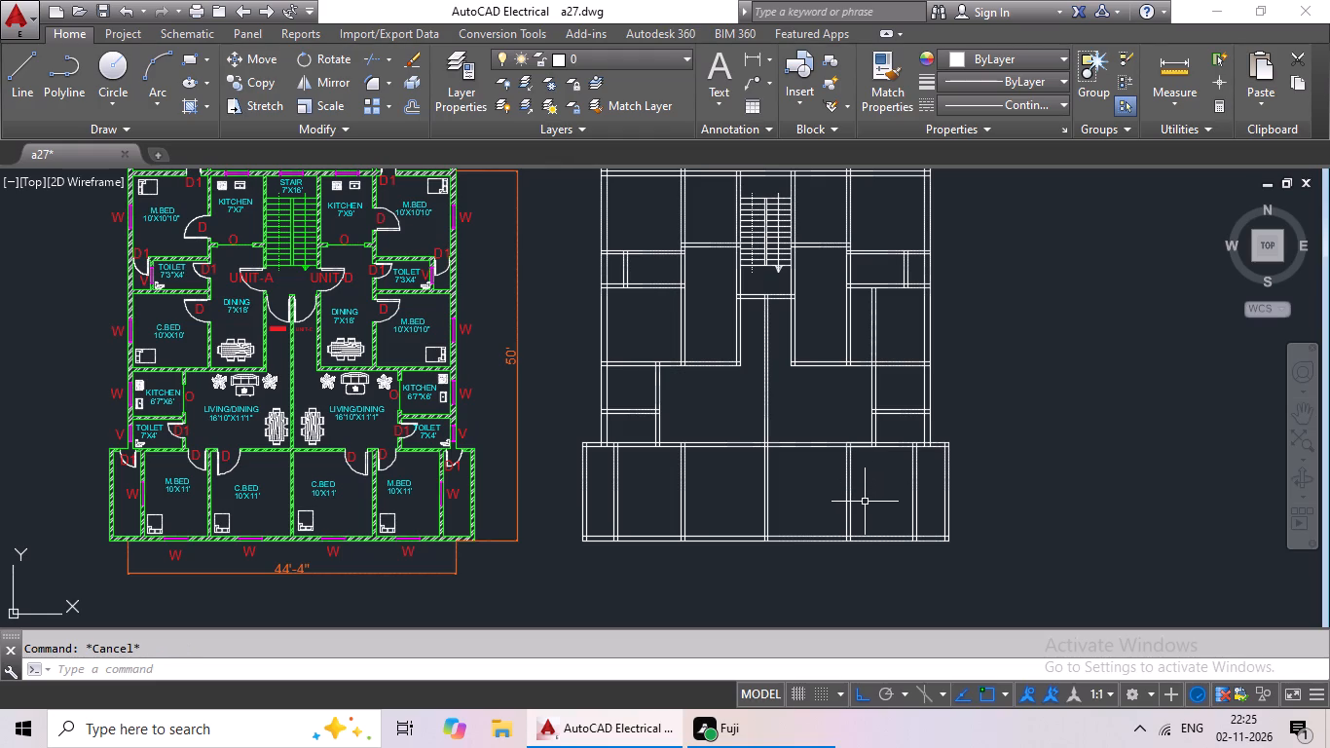
{"action": "key", "text": "Escape"}
{"action": "type", "text": "tr"}
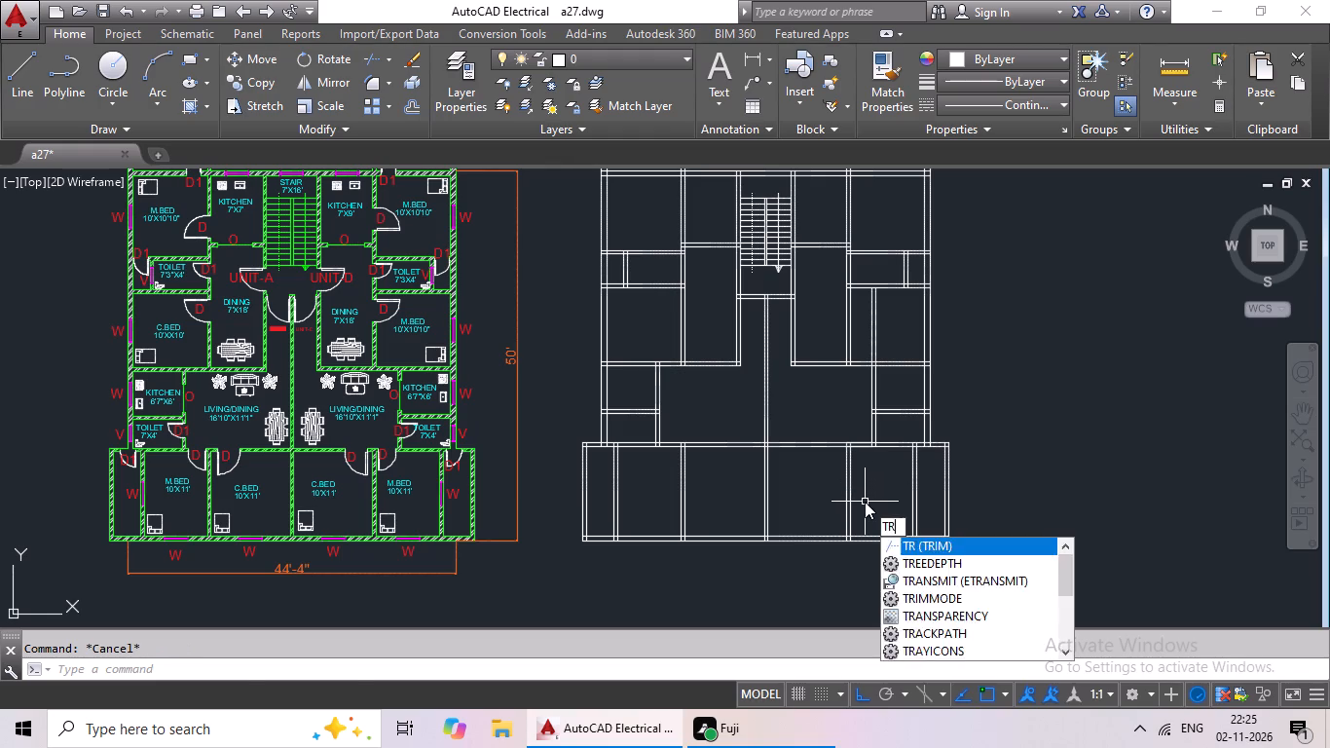
{"action": "key", "text": "space"}
{"action": "key", "text": "space"}
{"action": "scroll", "coordinate": [963, 534], "scroll_direction": "up", "scroll_amount": 4}
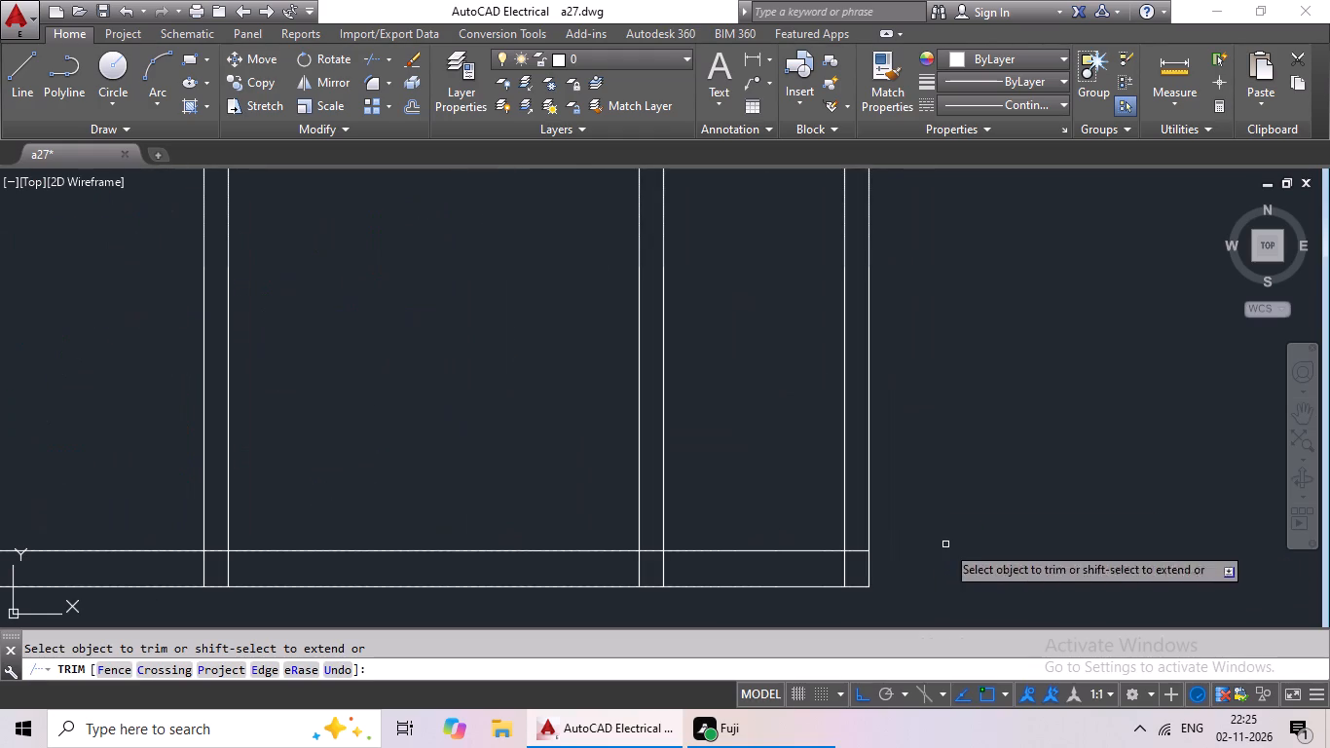
{"action": "middle_click_drag", "start_coordinate": [908, 557], "coordinate": [905, 439]}
{"action": "scroll", "coordinate": [848, 444], "scroll_direction": "up", "scroll_amount": 3}
{"action": "left_click_drag", "start_coordinate": [886, 352], "coordinate": [845, 497]}
{"action": "left_click_drag", "start_coordinate": [845, 497], "coordinate": [856, 491]}
{"action": "left_click_drag", "start_coordinate": [878, 474], "coordinate": [757, 507]}
{"action": "left_click_drag", "start_coordinate": [757, 507], "coordinate": [770, 507]}
Trim the crossing lines where the rightmost interior wall meets the bottom wall, leaving the outer wall line whole.
{"action": "scroll", "coordinate": [850, 507], "scroll_direction": "down", "scroll_amount": 2}
{"action": "middle_click_drag", "start_coordinate": [717, 491], "coordinate": [922, 477]}
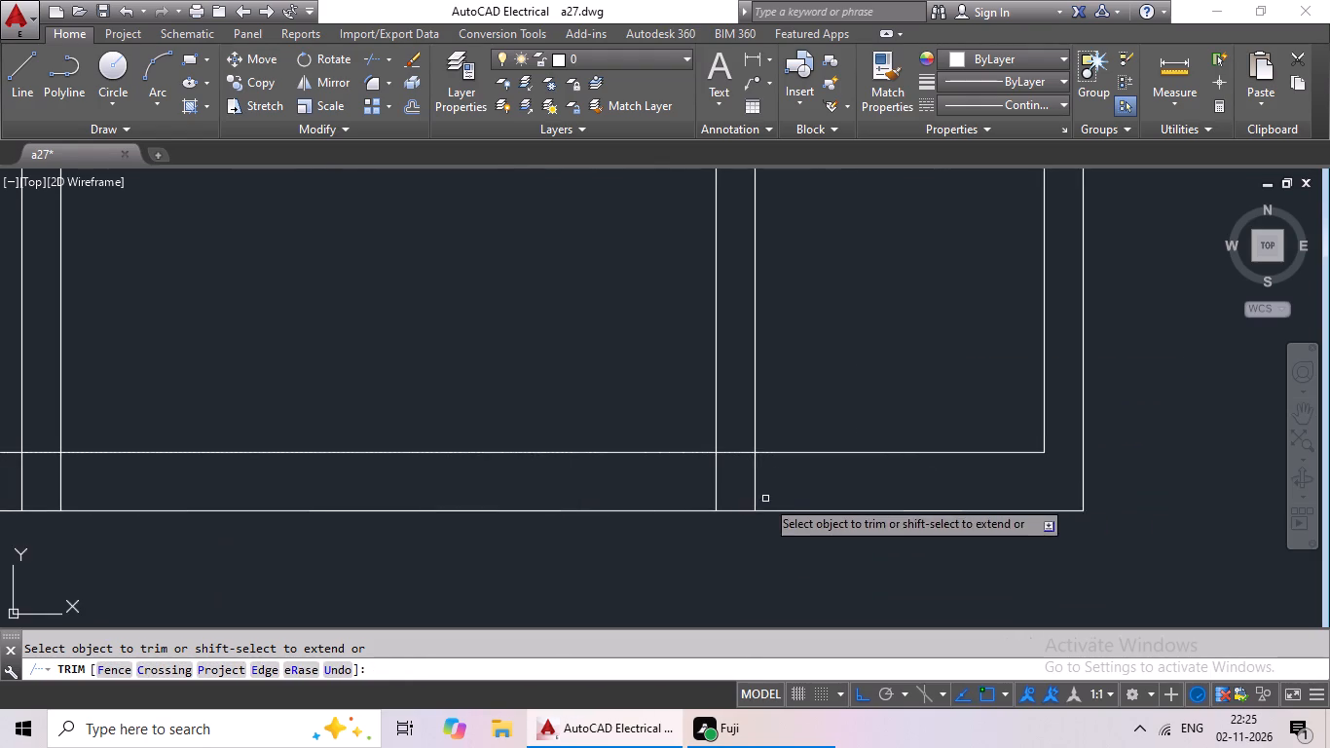
{"action": "scroll", "coordinate": [765, 499], "scroll_direction": "up", "scroll_amount": 3}
{"action": "left_click_drag", "start_coordinate": [841, 434], "coordinate": [493, 509]}
{"action": "left_click_drag", "start_coordinate": [493, 509], "coordinate": [580, 510]}
{"action": "left_click_drag", "start_coordinate": [655, 266], "coordinate": [631, 381]}
{"action": "left_click", "coordinate": [631, 381]}
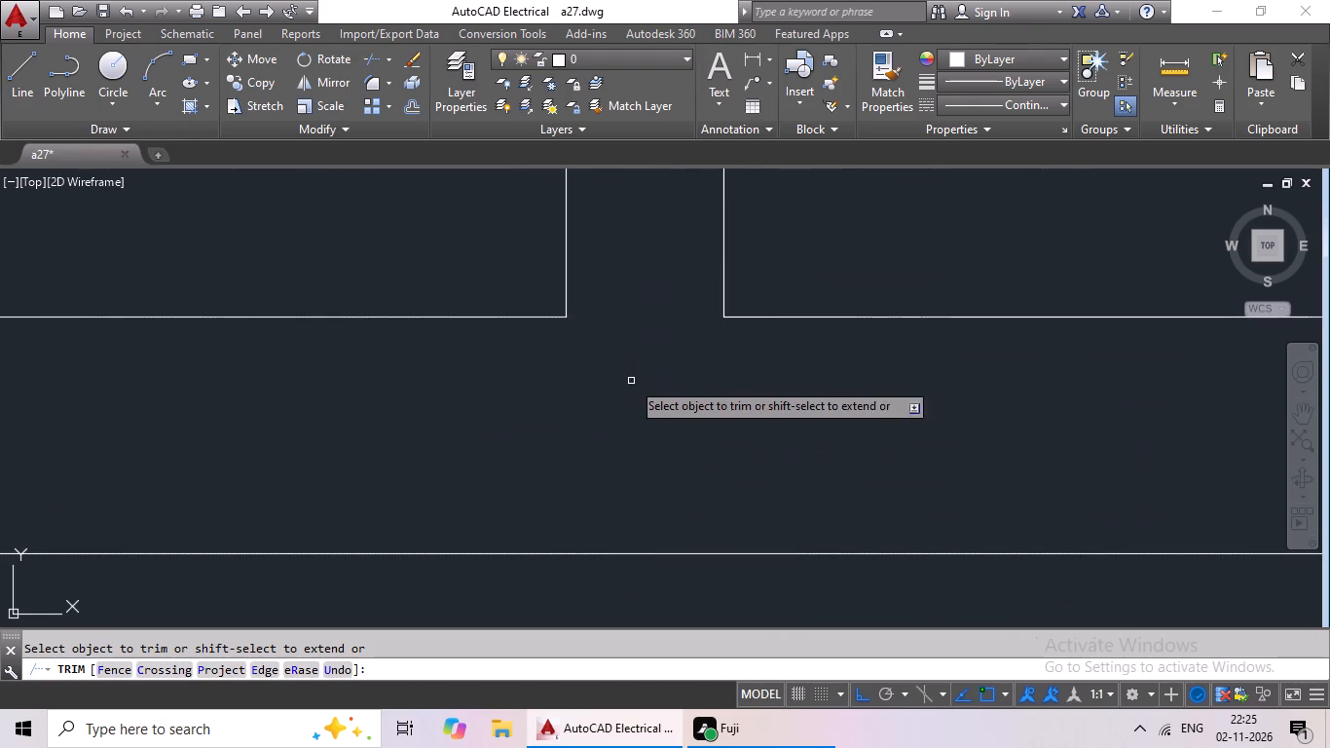
{"action": "scroll", "coordinate": [672, 389], "scroll_direction": "down", "scroll_amount": 4}
{"action": "scroll", "coordinate": [306, 439], "scroll_direction": "down", "scroll_amount": 2}
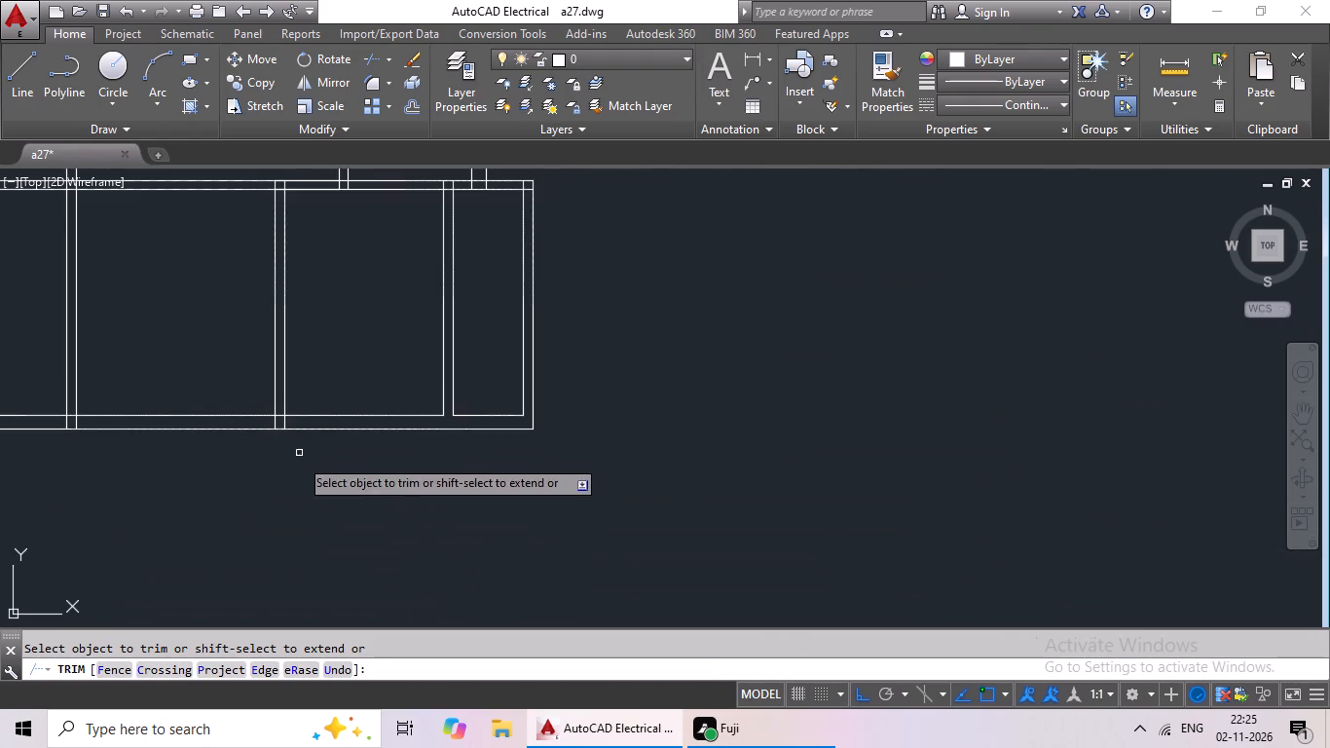
Trim the overlapping inner wall lines at the upper-right outer corner of the plan's lower block.
{"action": "middle_click_drag", "start_coordinate": [491, 274], "coordinate": [484, 391]}
{"action": "scroll", "coordinate": [534, 306], "scroll_direction": "up", "scroll_amount": 4}
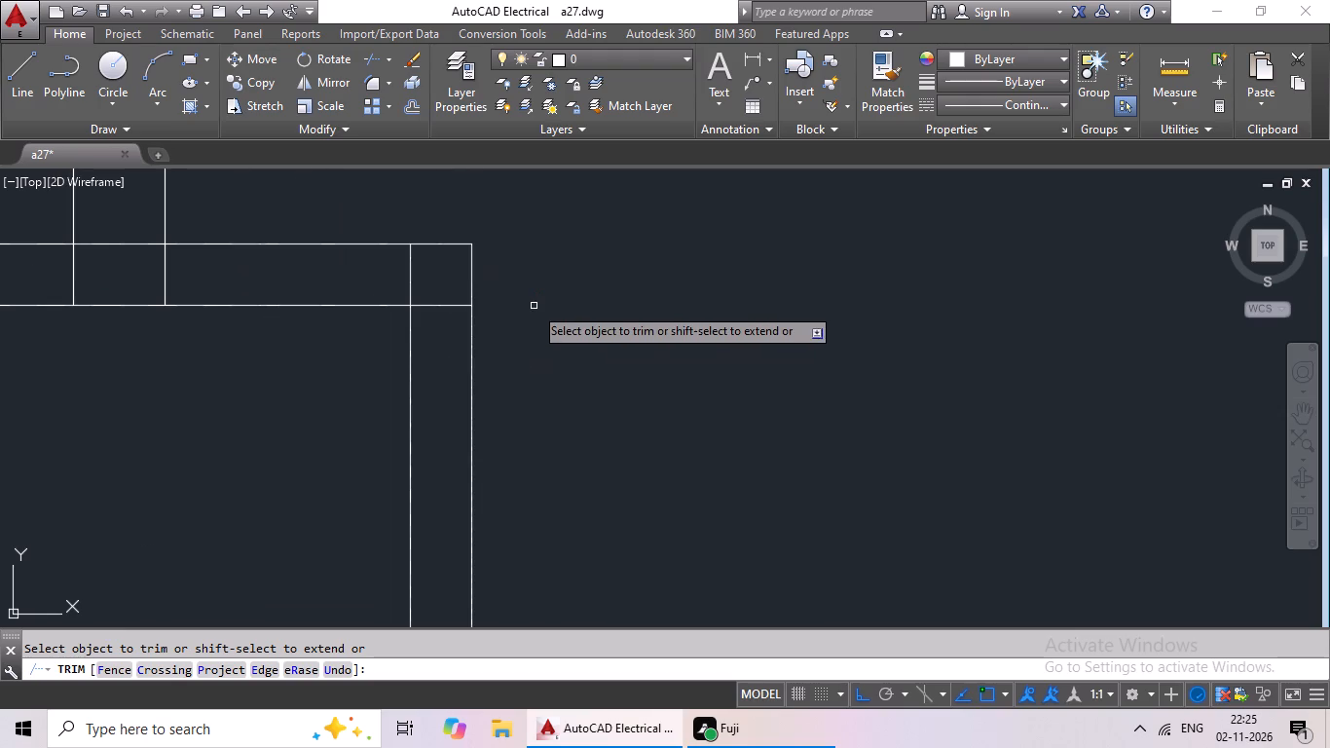
{"action": "left_click_drag", "start_coordinate": [429, 258], "coordinate": [428, 324]}
{"action": "left_click", "coordinate": [426, 331]}
{"action": "left_click_drag", "start_coordinate": [434, 277], "coordinate": [301, 262]}
{"action": "left_click", "coordinate": [301, 262]}
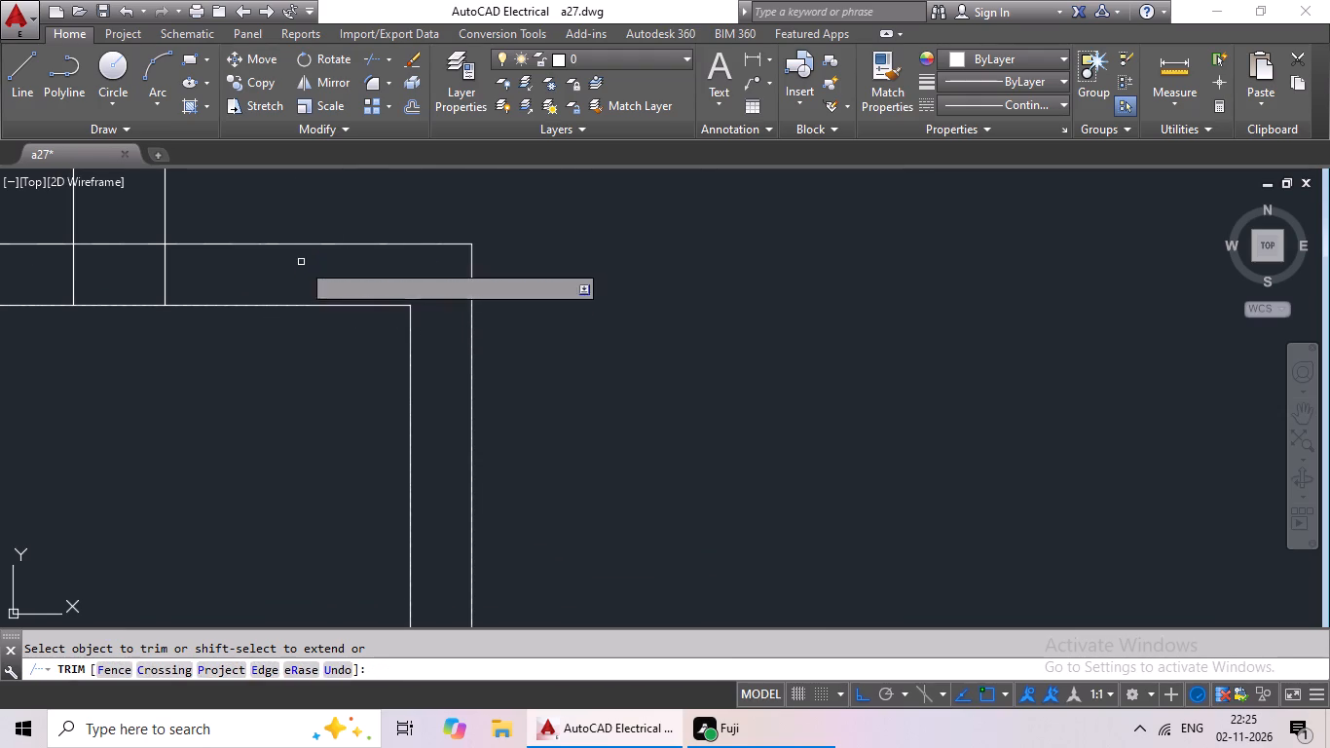
Trim the crossing lines where the upper block's right outer wall meets the lower block's top wall, opening the junction.
{"action": "middle_click_drag", "start_coordinate": [301, 262], "coordinate": [638, 329]}
{"action": "scroll", "coordinate": [539, 328], "scroll_direction": "up", "scroll_amount": 2}
{"action": "left_click_drag", "start_coordinate": [549, 319], "coordinate": [0, 341]}
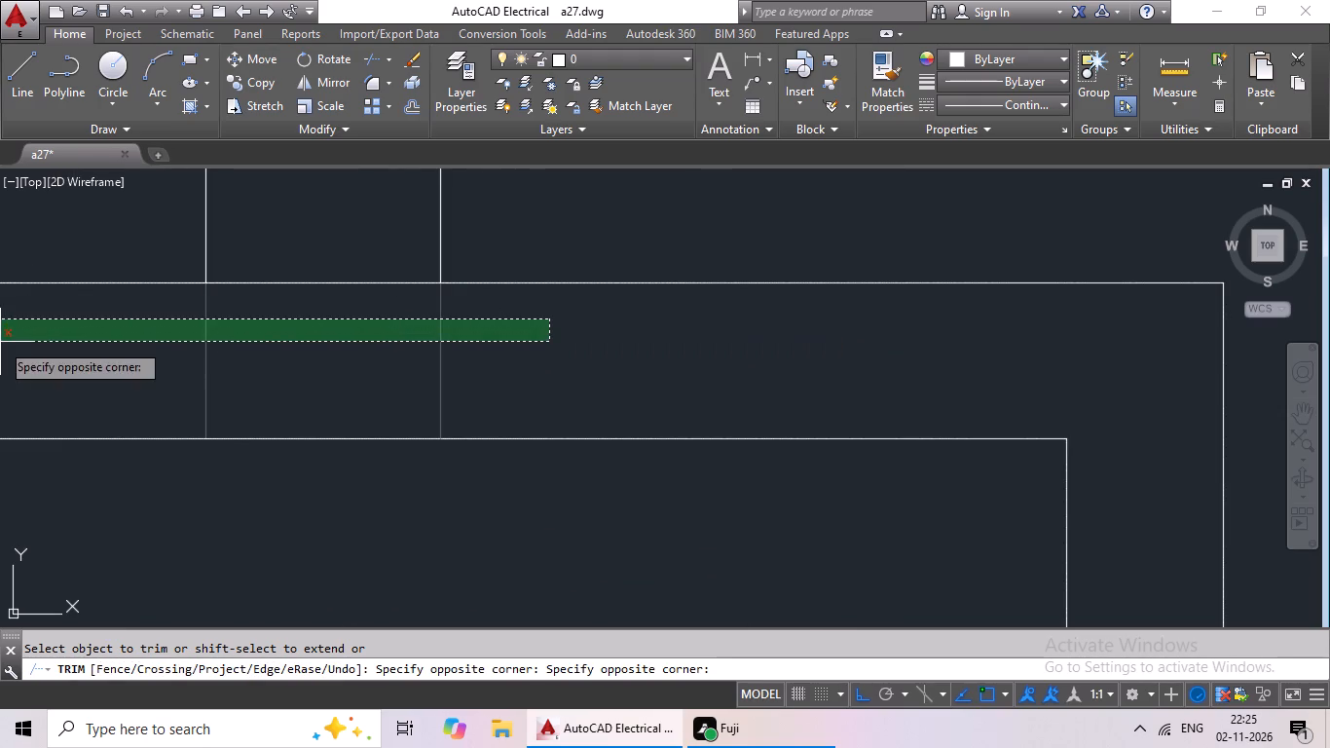
{"action": "left_click", "coordinate": [273, 260]}
{"action": "left_click_drag", "start_coordinate": [284, 310], "coordinate": [71, 387]}
{"action": "left_click_drag", "start_coordinate": [71, 387], "coordinate": [100, 389]}
Trim the crossing lines where the rightmost interior wall meets the lower block's top wall, leaving the upper wall line whole.
{"action": "scroll", "coordinate": [211, 378], "scroll_direction": "down", "scroll_amount": 1}
{"action": "middle_click_drag", "start_coordinate": [401, 407], "coordinate": [551, 394]}
{"action": "scroll", "coordinate": [410, 475], "scroll_direction": "down", "scroll_amount": 1}
{"action": "middle_click_drag", "start_coordinate": [403, 482], "coordinate": [612, 477]}
{"action": "scroll", "coordinate": [450, 406], "scroll_direction": "up", "scroll_amount": 1}
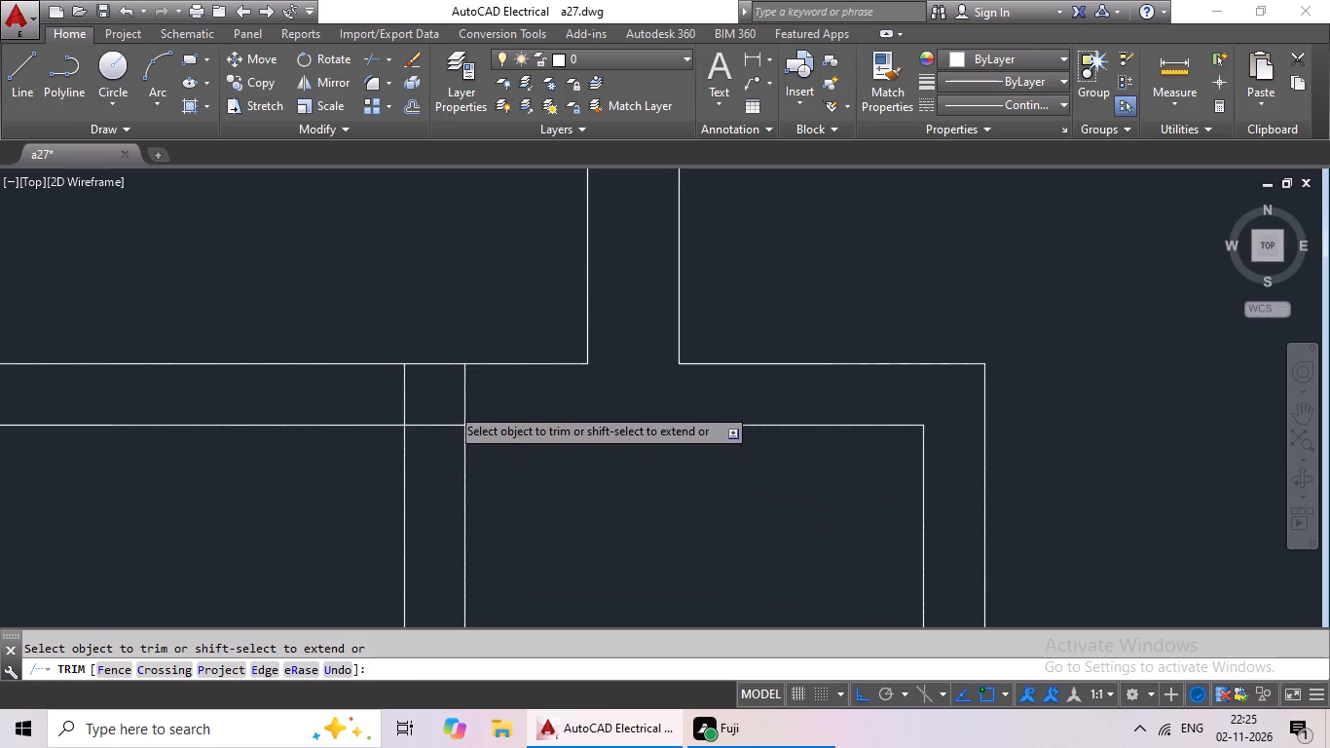
{"action": "scroll", "coordinate": [450, 406], "scroll_direction": "up", "scroll_amount": 1}
{"action": "left_click_drag", "start_coordinate": [522, 362], "coordinate": [182, 362]}
{"action": "left_click_drag", "start_coordinate": [182, 362], "coordinate": [198, 362]}
{"action": "left_click_drag", "start_coordinate": [346, 371], "coordinate": [395, 525]}
{"action": "left_click", "coordinate": [424, 514]}
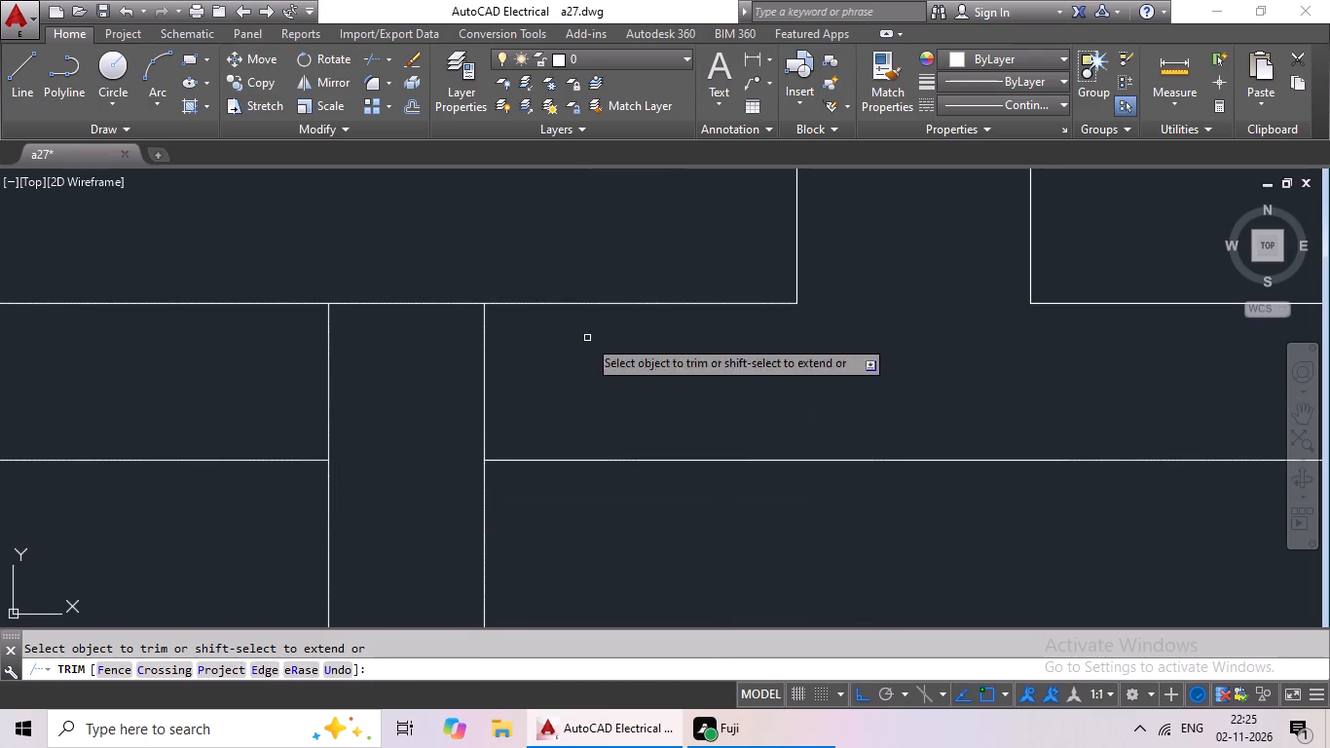
{"action": "left_click_drag", "start_coordinate": [589, 337], "coordinate": [143, 371]}
{"action": "left_click", "coordinate": [143, 371]}
Trim the crossing lines where the right small room's inner side wall comes down onto the lower block's top wall.
{"action": "scroll", "coordinate": [291, 396], "scroll_direction": "down", "scroll_amount": 5}
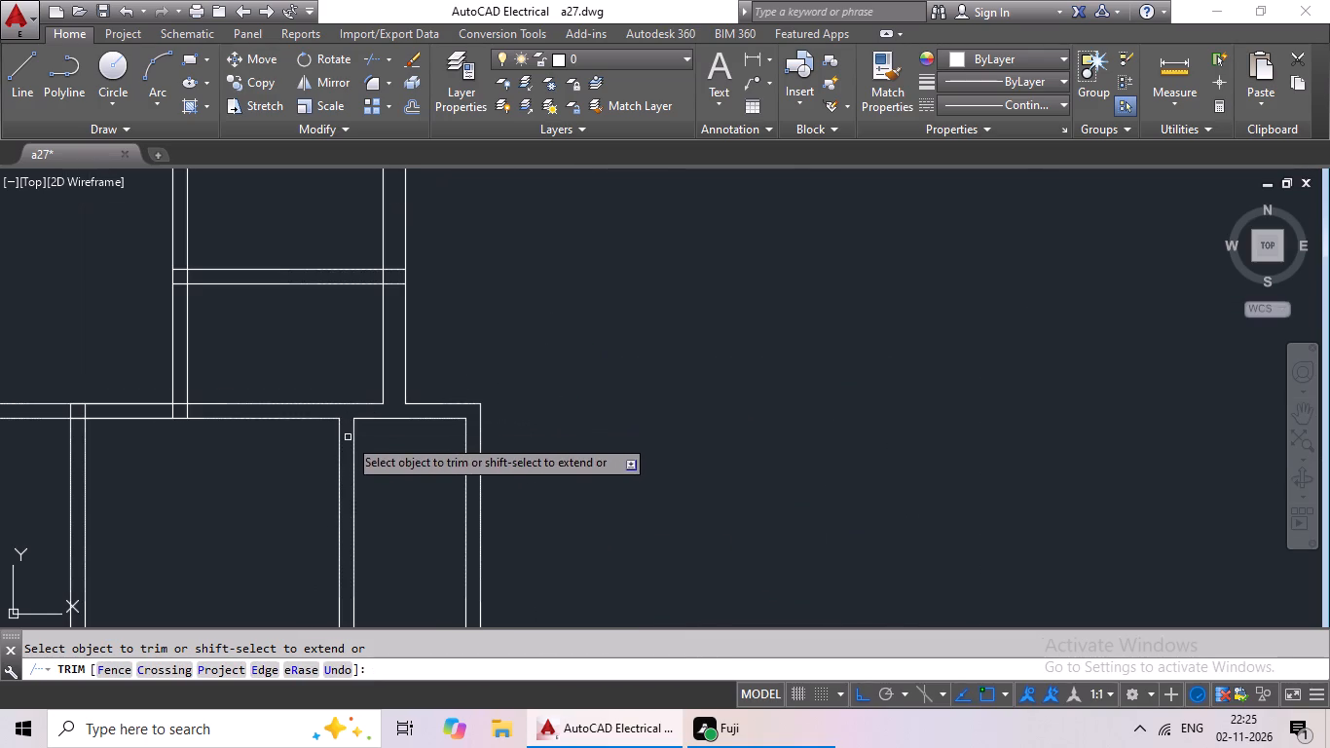
{"action": "middle_click_drag", "start_coordinate": [254, 468], "coordinate": [488, 405]}
{"action": "scroll", "coordinate": [425, 346], "scroll_direction": "up", "scroll_amount": 4}
{"action": "left_click_drag", "start_coordinate": [474, 340], "coordinate": [390, 356]}
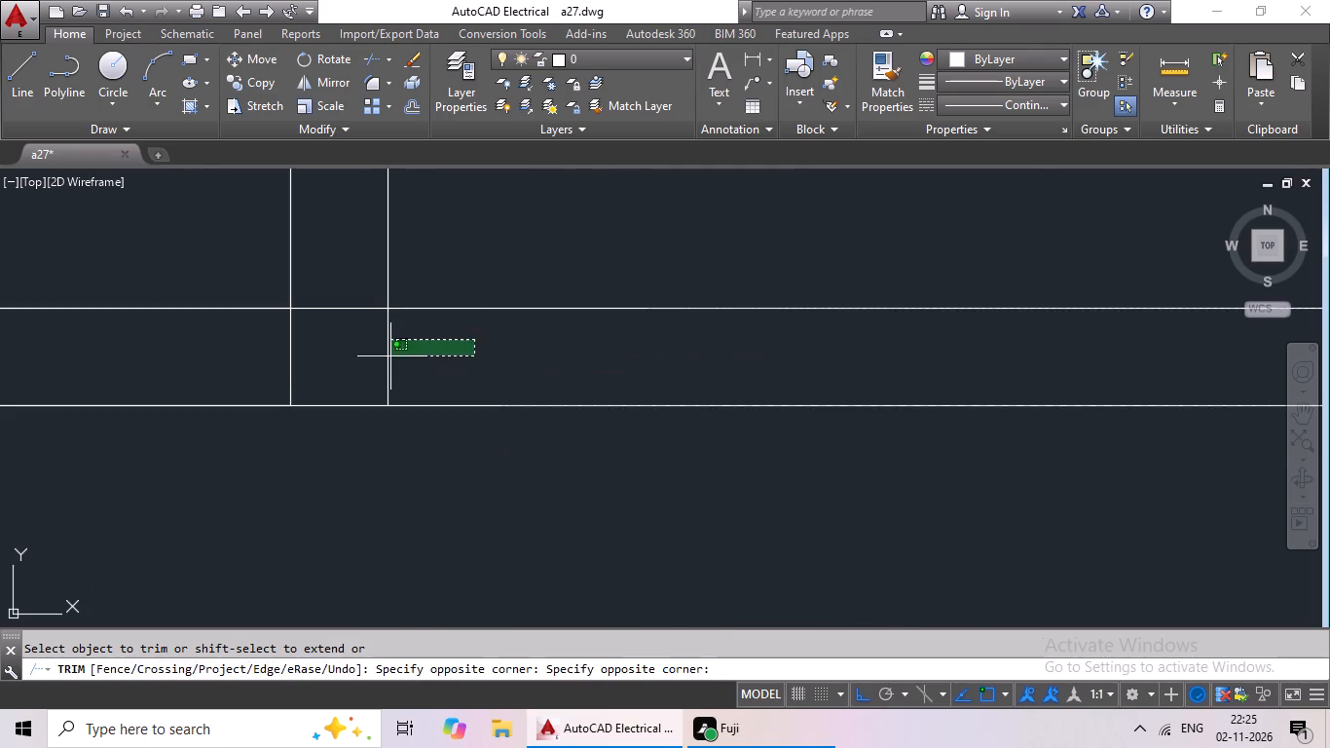
{"action": "left_click_drag", "start_coordinate": [390, 356], "coordinate": [143, 365]}
{"action": "left_click", "coordinate": [143, 365]}
{"action": "left_click_drag", "start_coordinate": [316, 271], "coordinate": [314, 346]}
{"action": "left_click", "coordinate": [314, 346]}
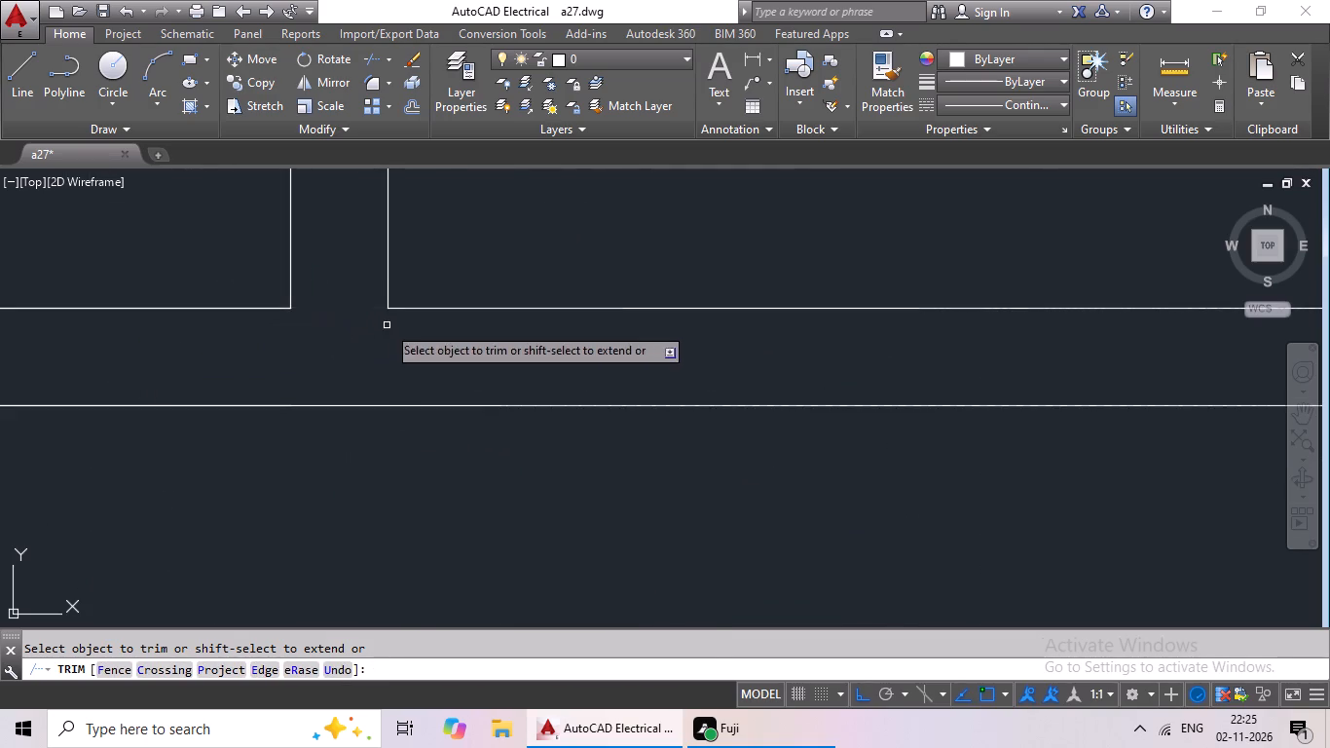
Trim the crossing lines where the interior wall just right of the central wall meets the lower block's top wall.
{"action": "scroll", "coordinate": [387, 325], "scroll_direction": "down", "scroll_amount": 2}
{"action": "middle_click_drag", "start_coordinate": [378, 432], "coordinate": [627, 410]}
{"action": "scroll", "coordinate": [359, 318], "scroll_direction": "up", "scroll_amount": 3}
{"action": "left_click_drag", "start_coordinate": [535, 269], "coordinate": [170, 308]}
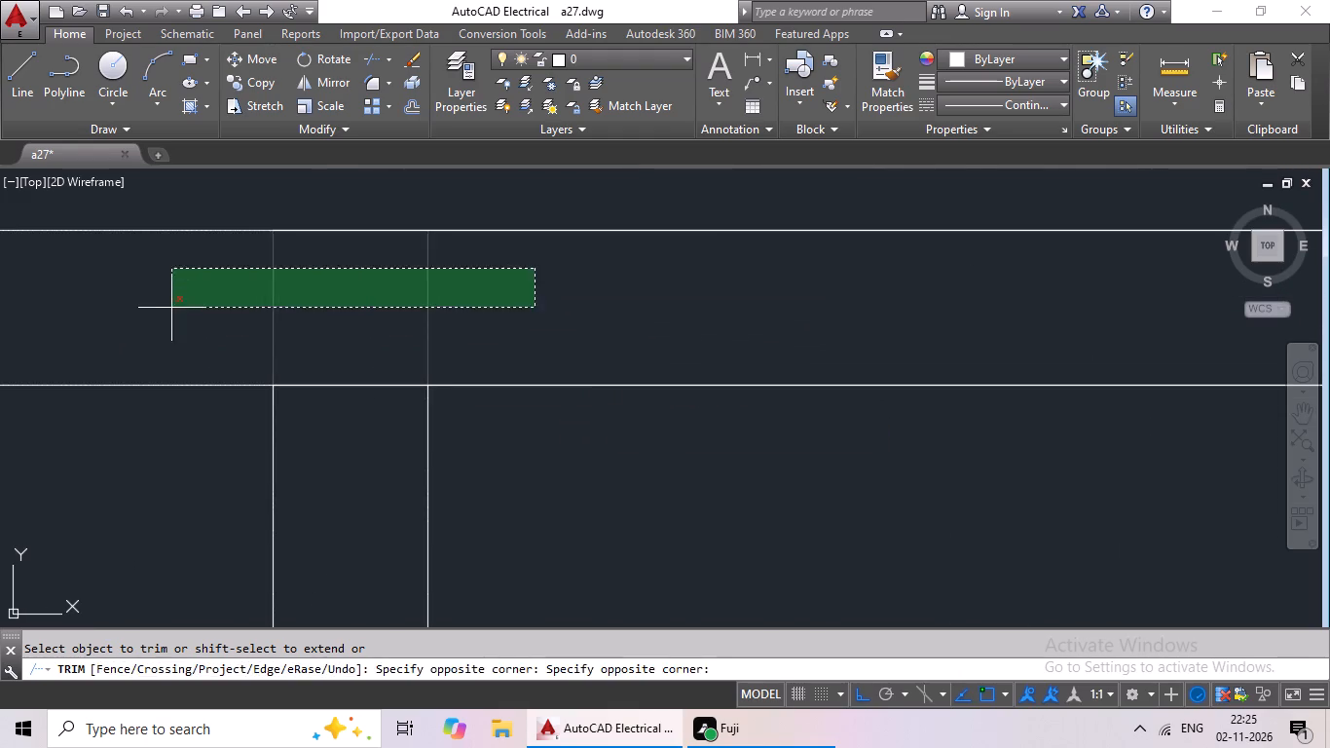
{"action": "left_click_drag", "start_coordinate": [170, 308], "coordinate": [187, 305]}
{"action": "left_click_drag", "start_coordinate": [309, 320], "coordinate": [359, 455]}
{"action": "left_click_drag", "start_coordinate": [359, 452], "coordinate": [366, 430]}
Trim the crossing lines where the interior wall just right of the central wall meets the bottom wall.
{"action": "scroll", "coordinate": [387, 401], "scroll_direction": "down", "scroll_amount": 3}
{"action": "middle_click_drag", "start_coordinate": [465, 509], "coordinate": [410, 289]}
{"action": "scroll", "coordinate": [410, 352], "scroll_direction": "down", "scroll_amount": 3}
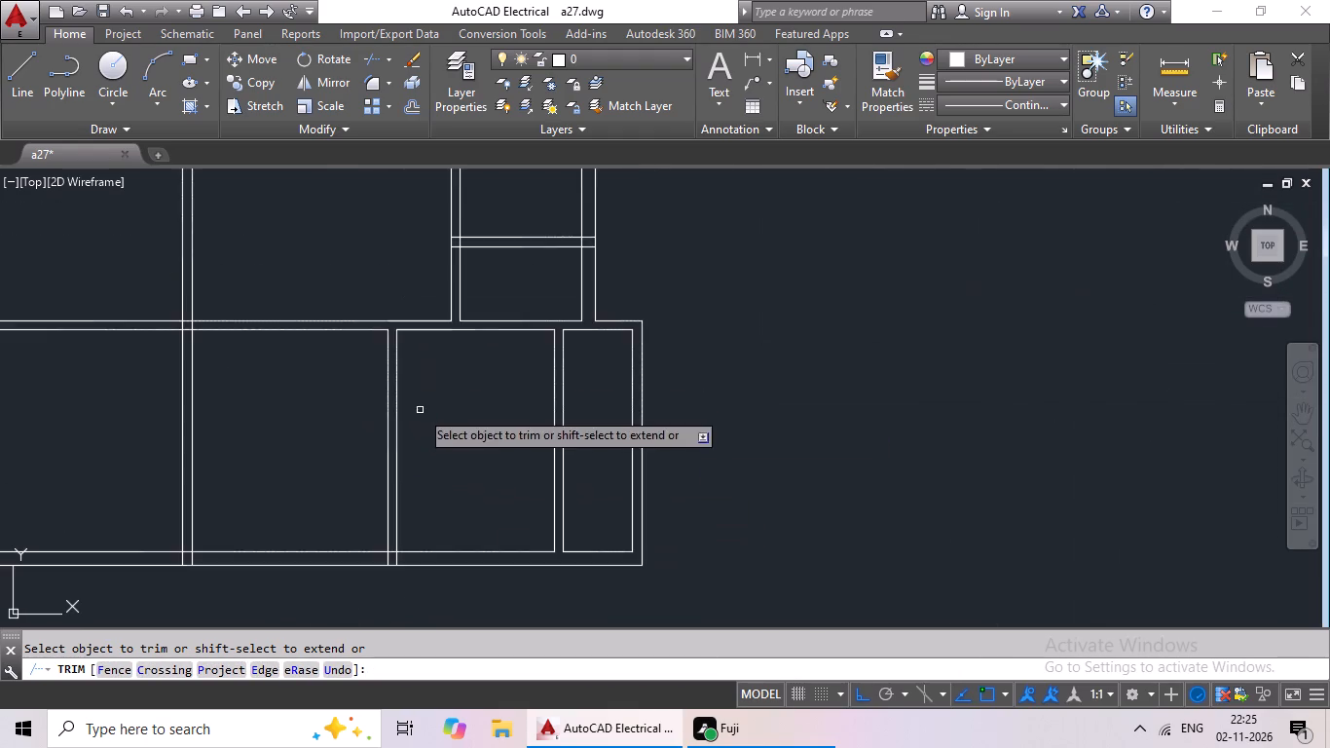
{"action": "middle_click_drag", "start_coordinate": [420, 410], "coordinate": [445, 336]}
{"action": "scroll", "coordinate": [403, 488], "scroll_direction": "up", "scroll_amount": 4}
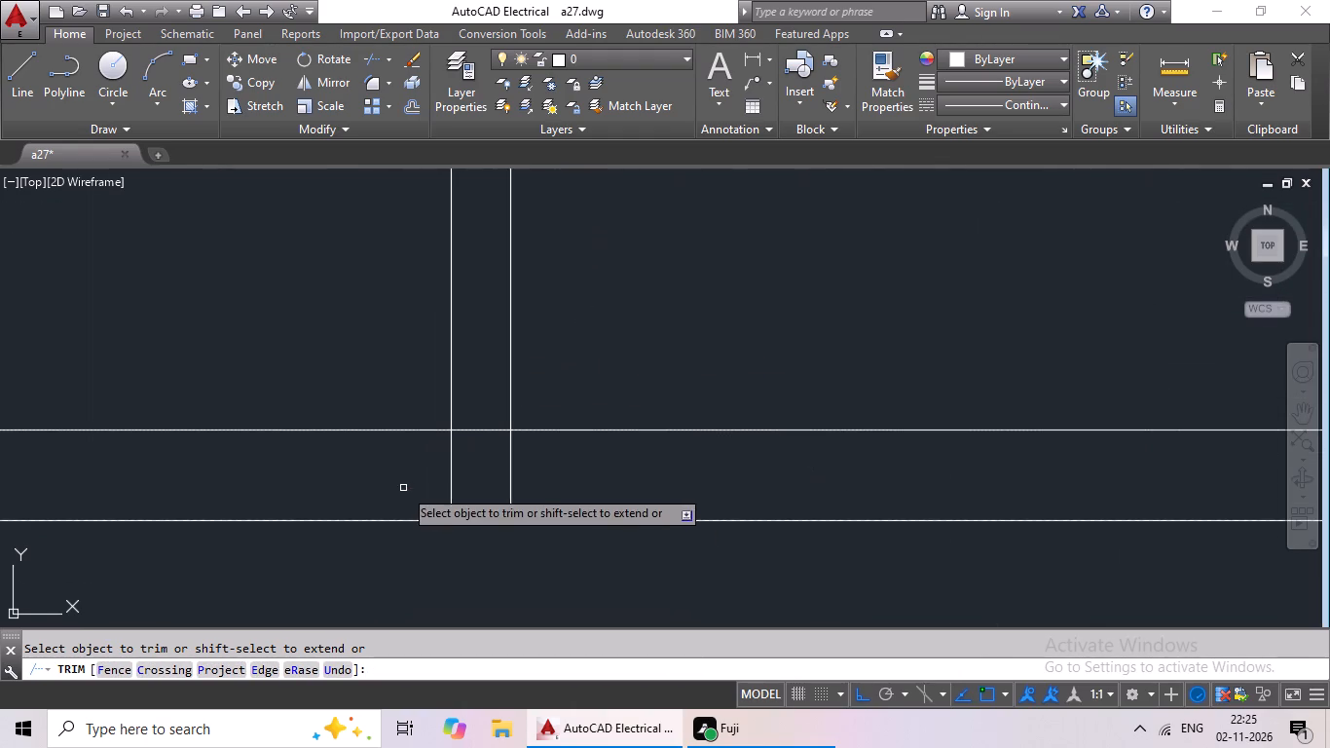
{"action": "left_click_drag", "start_coordinate": [608, 465], "coordinate": [414, 497]}
{"action": "left_click", "coordinate": [414, 500]}
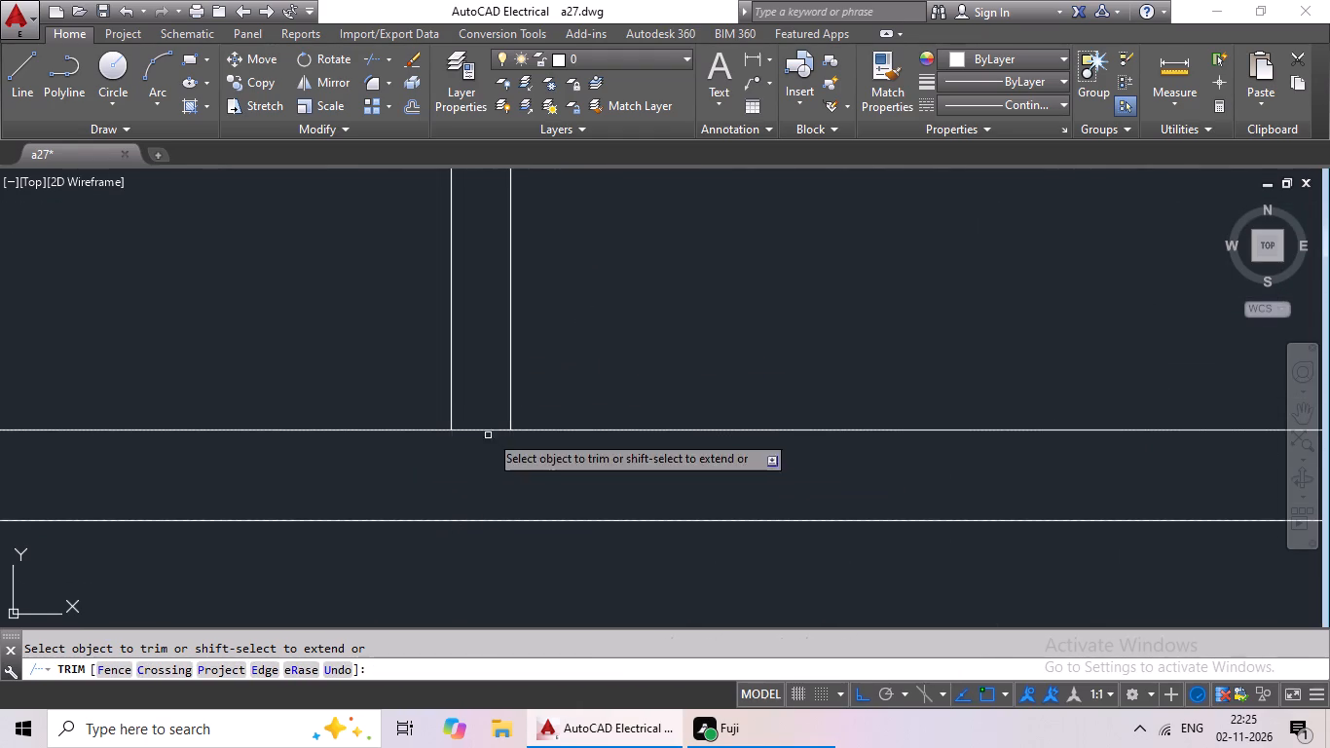
{"action": "left_click_drag", "start_coordinate": [468, 390], "coordinate": [471, 467]}
{"action": "left_click_drag", "start_coordinate": [471, 467], "coordinate": [489, 463]}
Trim the crossing lines where the central wall meets the bottom wall, leaving the outer wall line whole.
{"action": "scroll", "coordinate": [511, 458], "scroll_direction": "down", "scroll_amount": 2}
{"action": "middle_click_drag", "start_coordinate": [402, 524], "coordinate": [862, 514]}
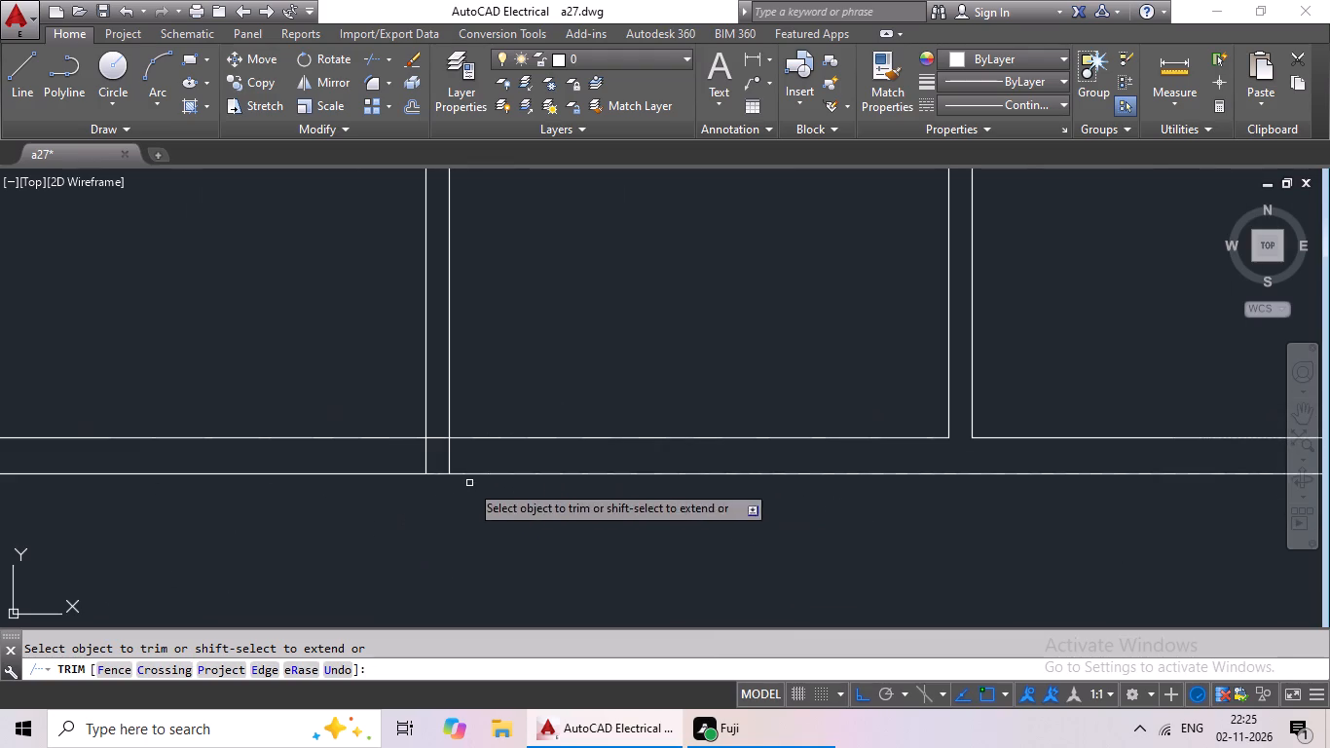
{"action": "scroll", "coordinate": [429, 464], "scroll_direction": "up", "scroll_amount": 4}
{"action": "left_click_drag", "start_coordinate": [663, 381], "coordinate": [366, 440]}
{"action": "left_click_drag", "start_coordinate": [366, 440], "coordinate": [378, 430]}
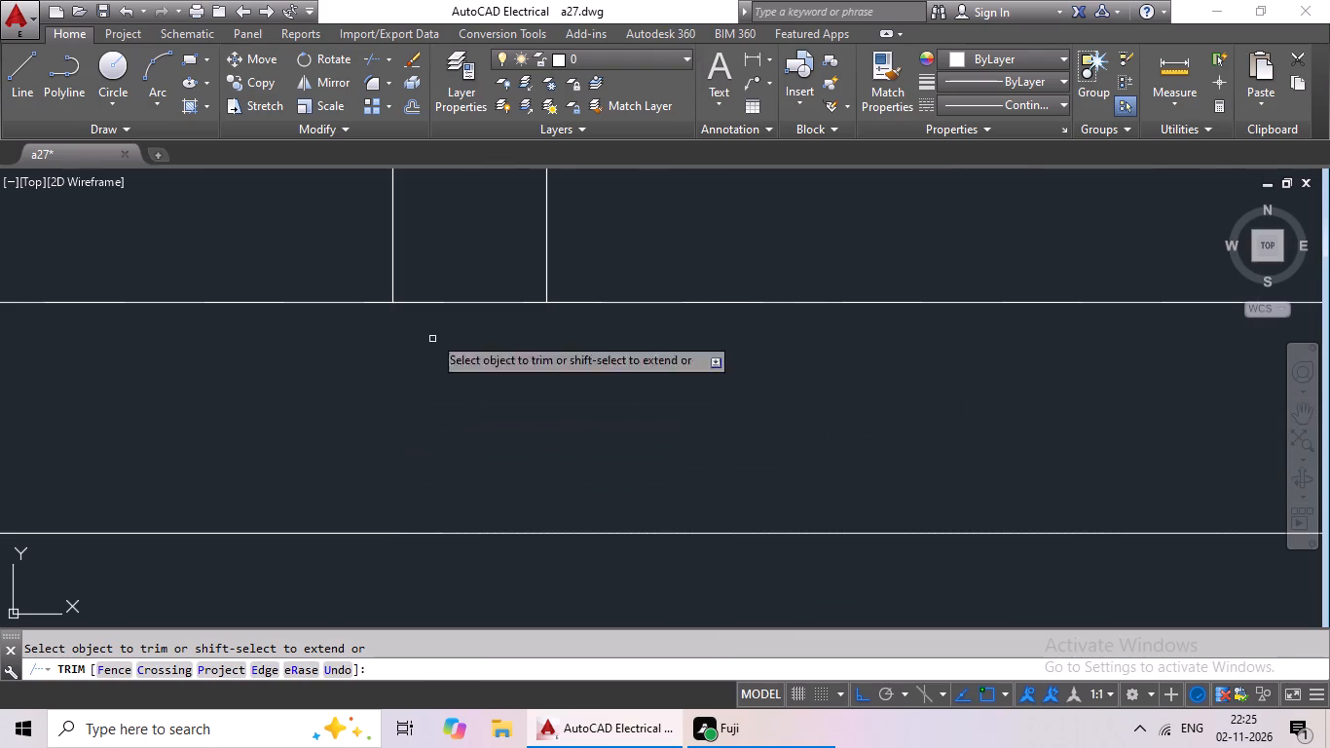
{"action": "left_click_drag", "start_coordinate": [445, 251], "coordinate": [440, 392]}
{"action": "left_click", "coordinate": [440, 392]}
Trim the crossing lines where the interior wall just left of the central wall meets the bottom wall.
{"action": "scroll", "coordinate": [535, 433], "scroll_direction": "down", "scroll_amount": 2}
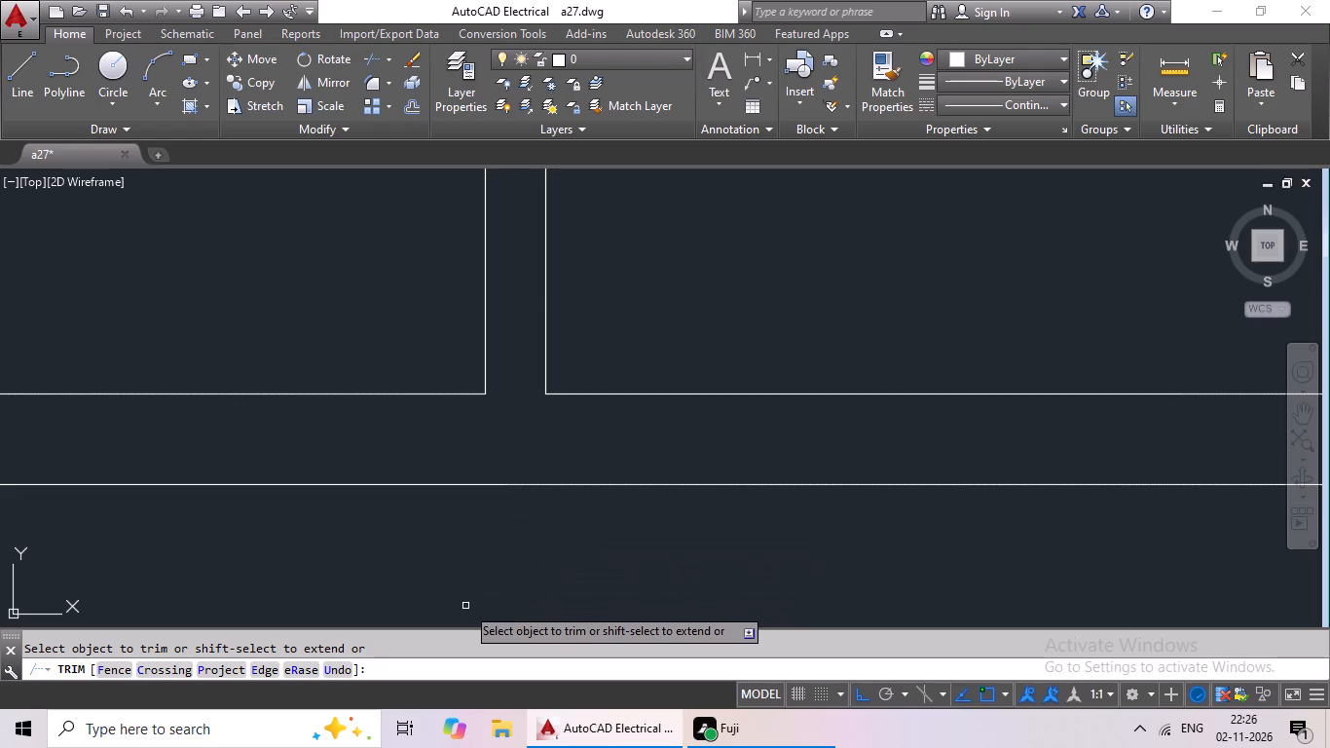
{"action": "scroll", "coordinate": [558, 569], "scroll_direction": "down", "scroll_amount": 2}
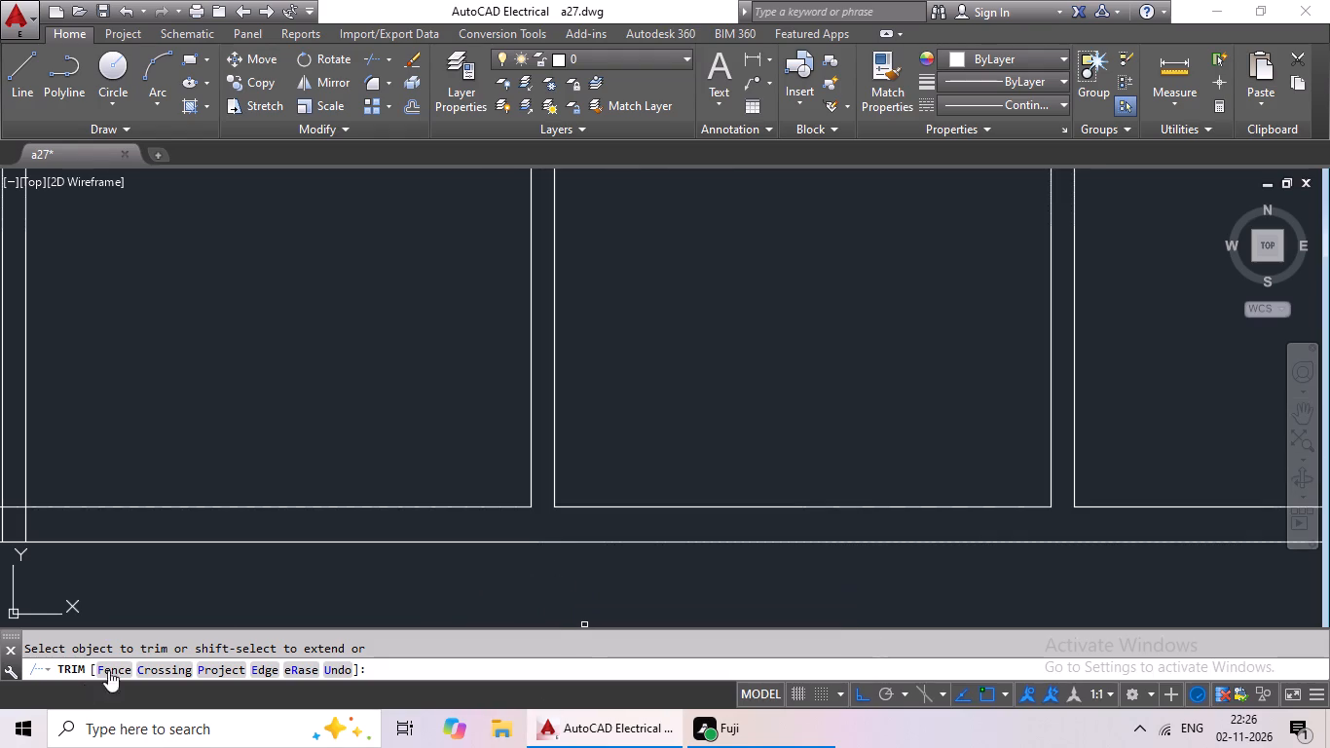
{"action": "scroll", "coordinate": [239, 617], "scroll_direction": "down", "scroll_amount": 2}
{"action": "middle_click_drag", "start_coordinate": [282, 597], "coordinate": [721, 474]}
{"action": "scroll", "coordinate": [630, 454], "scroll_direction": "up", "scroll_amount": 5}
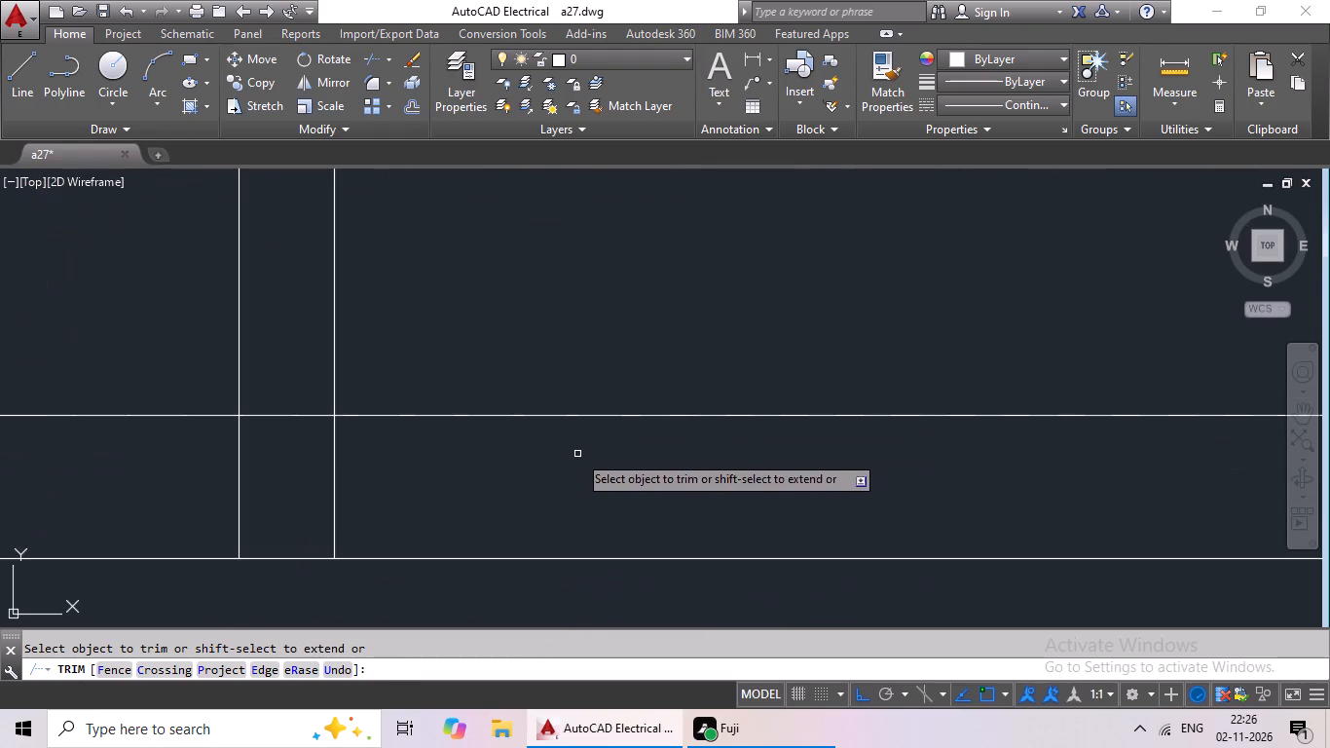
{"action": "middle_click_drag", "start_coordinate": [511, 455], "coordinate": [955, 416]}
{"action": "left_click_drag", "start_coordinate": [965, 413], "coordinate": [643, 471]}
{"action": "left_click_drag", "start_coordinate": [643, 472], "coordinate": [659, 464]}
{"action": "left_click_drag", "start_coordinate": [730, 350], "coordinate": [716, 423]}
{"action": "left_click_drag", "start_coordinate": [716, 423], "coordinate": [728, 425]}
Trim the crossing lines where the leftmost interior wall meets the bottom wall, leaving the outer wall line whole.
{"action": "scroll", "coordinate": [860, 440], "scroll_direction": "down", "scroll_amount": 2}
{"action": "middle_click_drag", "start_coordinate": [651, 515], "coordinate": [994, 518]}
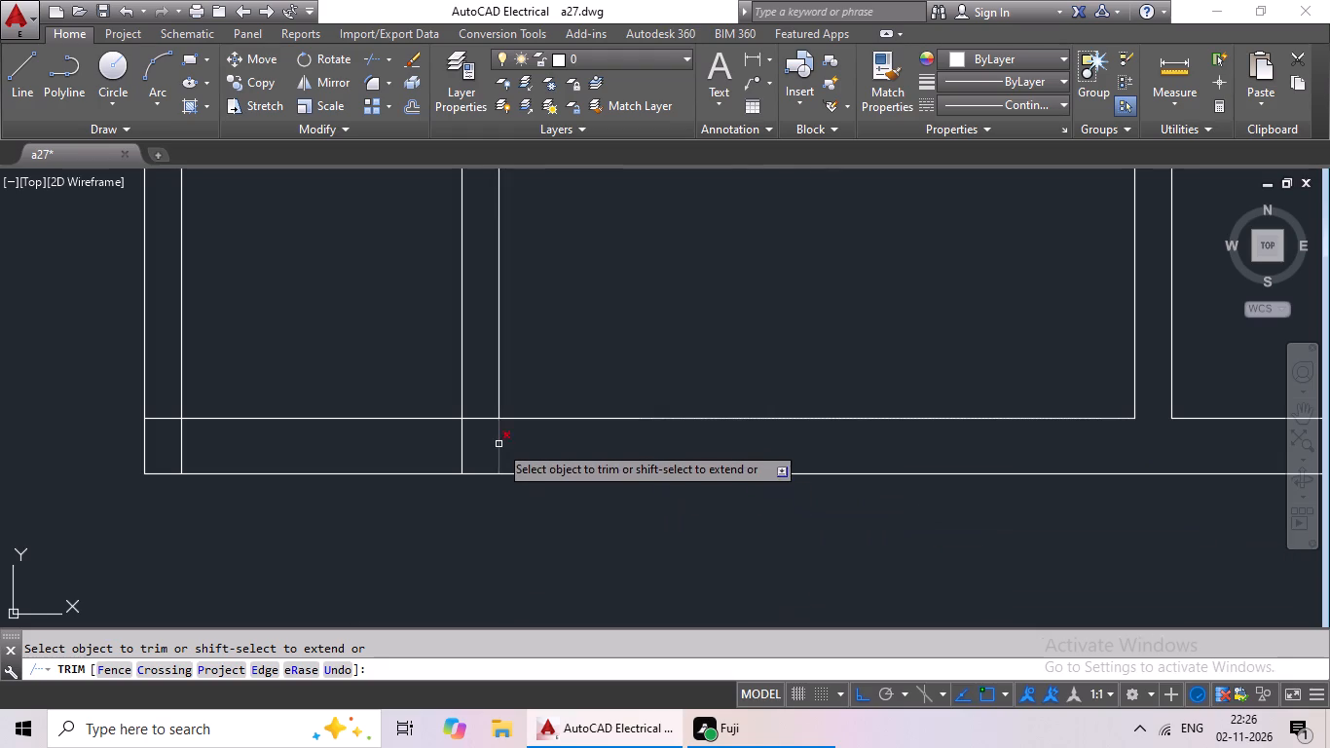
{"action": "scroll", "coordinate": [499, 444], "scroll_direction": "up", "scroll_amount": 3}
{"action": "left_click_drag", "start_coordinate": [620, 402], "coordinate": [310, 470]}
{"action": "left_click", "coordinate": [310, 470]}
{"action": "left_click_drag", "start_coordinate": [448, 320], "coordinate": [433, 437]}
{"action": "left_click", "coordinate": [433, 437]}
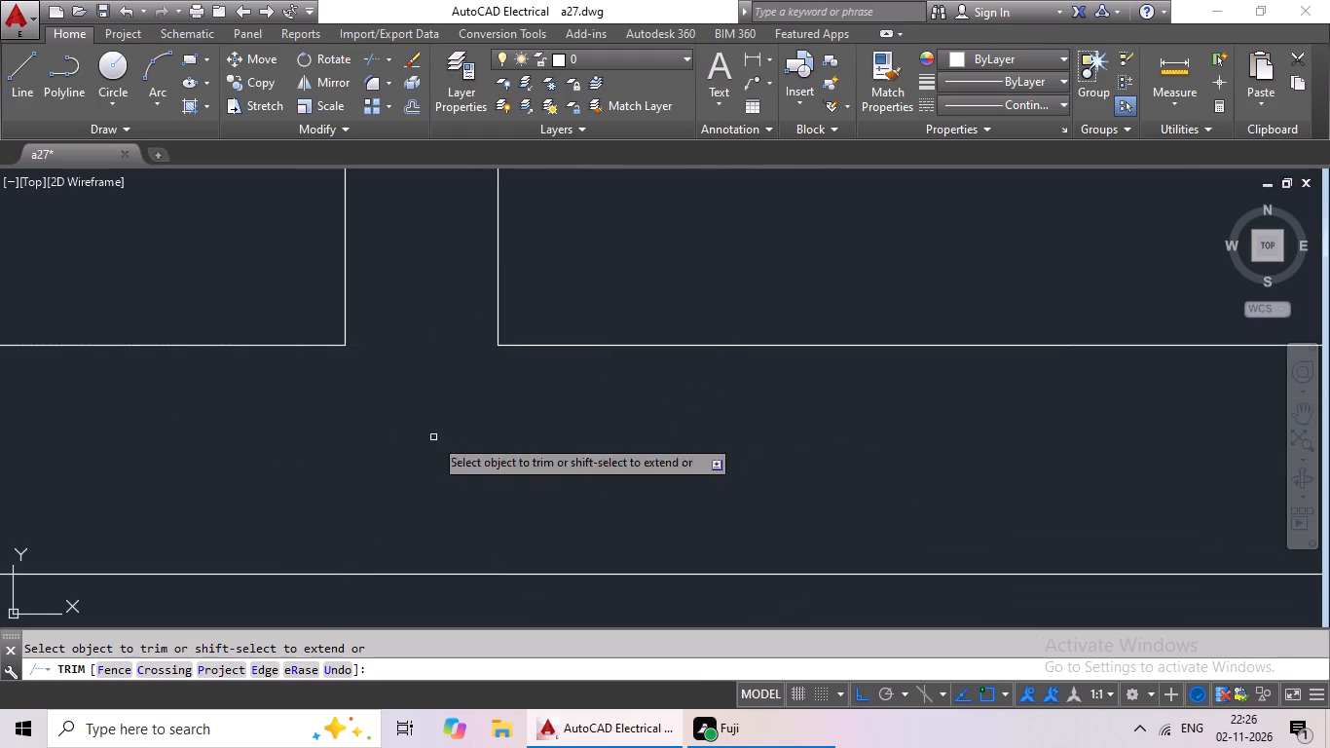
Trim the overlapping inner wall lines at the lower-left outer corner of the redrawn plan.
{"action": "scroll", "coordinate": [648, 480], "scroll_direction": "down", "scroll_amount": 3}
{"action": "middle_click_drag", "start_coordinate": [590, 494], "coordinate": [809, 489]}
{"action": "scroll", "coordinate": [521, 472], "scroll_direction": "up", "scroll_amount": 4}
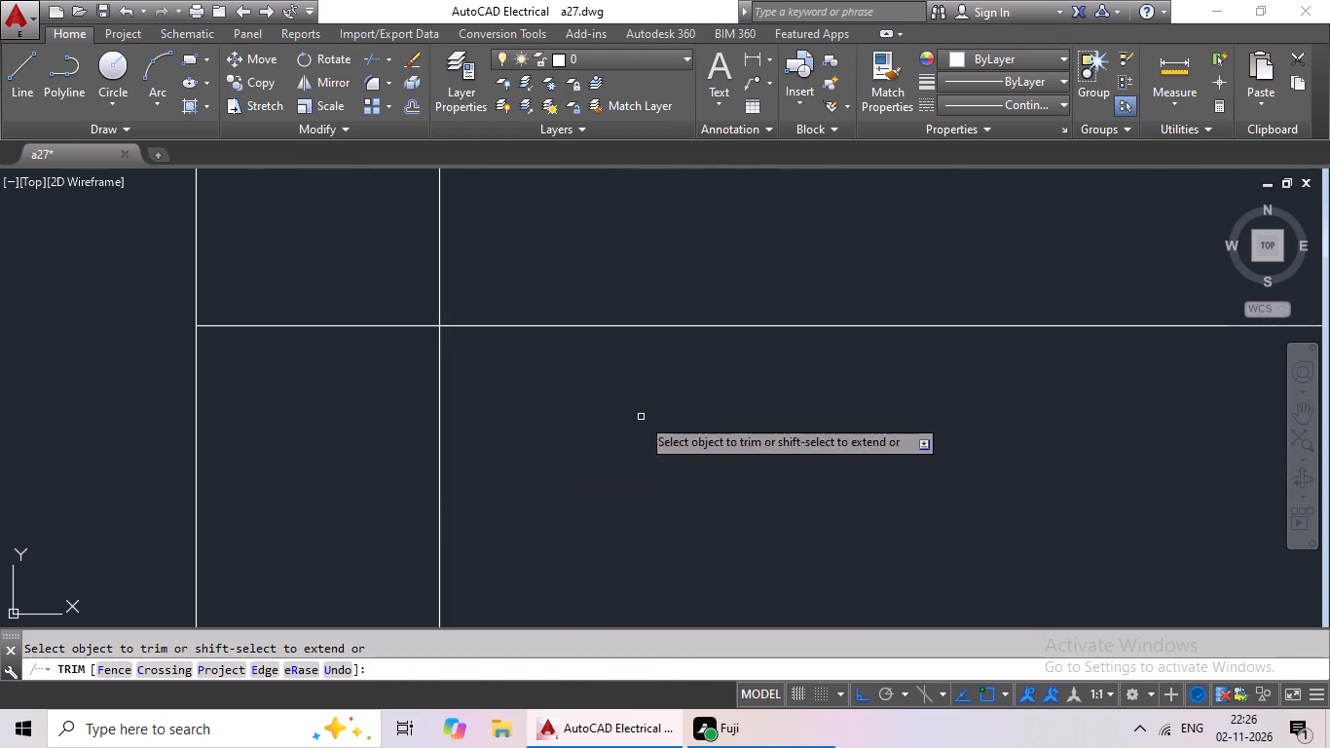
{"action": "left_click_drag", "start_coordinate": [622, 426], "coordinate": [316, 553]}
{"action": "left_click", "coordinate": [316, 550]}
{"action": "left_click_drag", "start_coordinate": [361, 274], "coordinate": [343, 365]}
{"action": "left_click_drag", "start_coordinate": [343, 366], "coordinate": [348, 380]}
Trim all lines inside the crossing of the central wall and the lower block's top wall, opening the four-way junction.
{"action": "scroll", "coordinate": [474, 703], "scroll_direction": "down", "scroll_amount": 3}
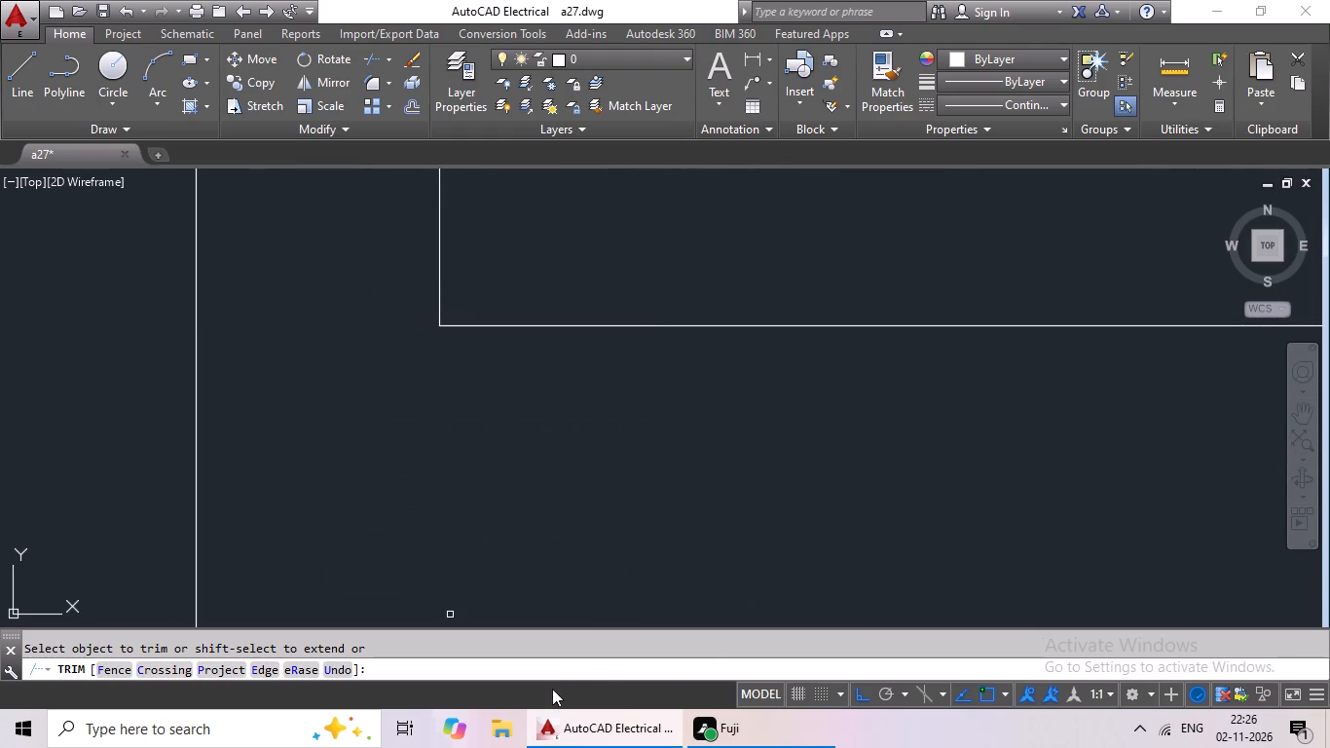
{"action": "scroll", "coordinate": [552, 689], "scroll_direction": "down", "scroll_amount": 1}
{"action": "scroll", "coordinate": [703, 297], "scroll_direction": "down", "scroll_amount": 4}
{"action": "middle_click_drag", "start_coordinate": [780, 252], "coordinate": [645, 489]}
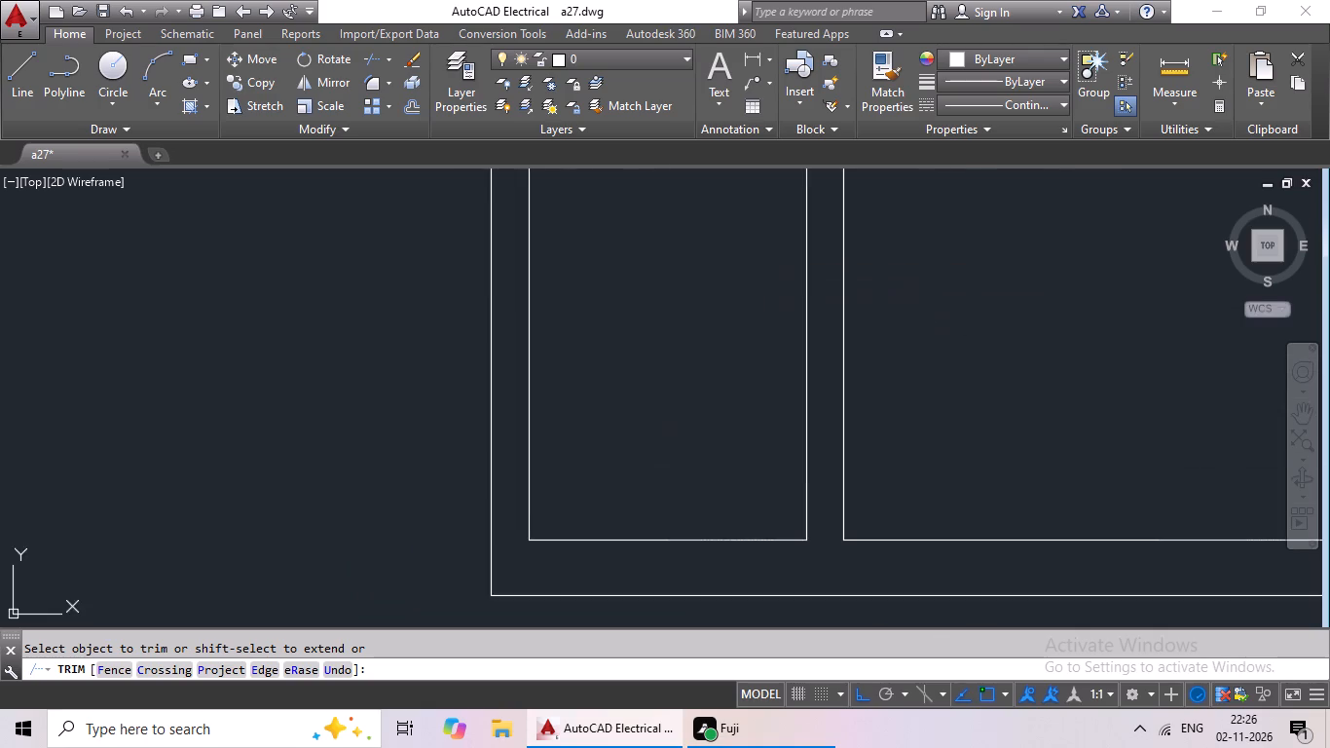
{"action": "scroll", "coordinate": [792, 404], "scroll_direction": "down", "scroll_amount": 2}
{"action": "middle_click_drag", "start_coordinate": [878, 367], "coordinate": [666, 546]}
{"action": "middle_click_drag", "start_coordinate": [777, 437], "coordinate": [536, 566]}
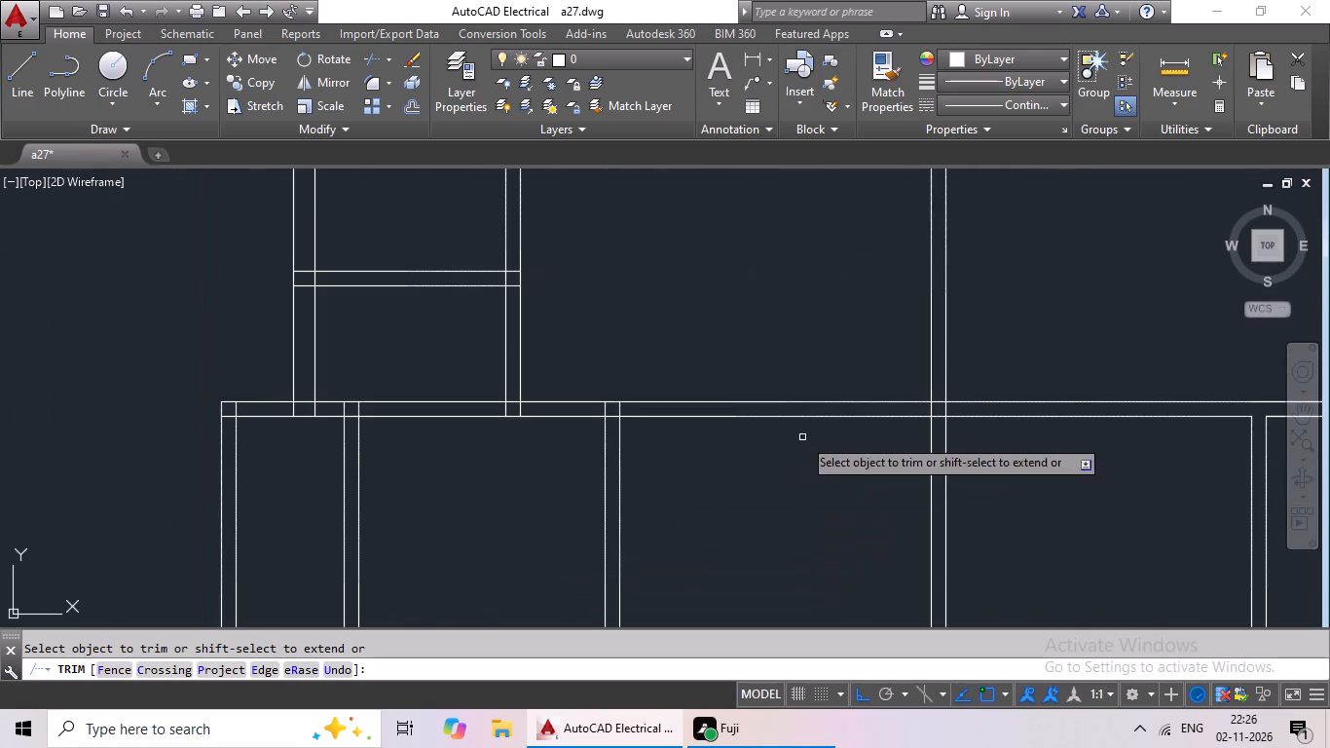
{"action": "middle_click_drag", "start_coordinate": [828, 441], "coordinate": [497, 434]}
{"action": "scroll", "coordinate": [629, 401], "scroll_direction": "up", "scroll_amount": 3}
{"action": "left_click_drag", "start_coordinate": [758, 393], "coordinate": [450, 421]}
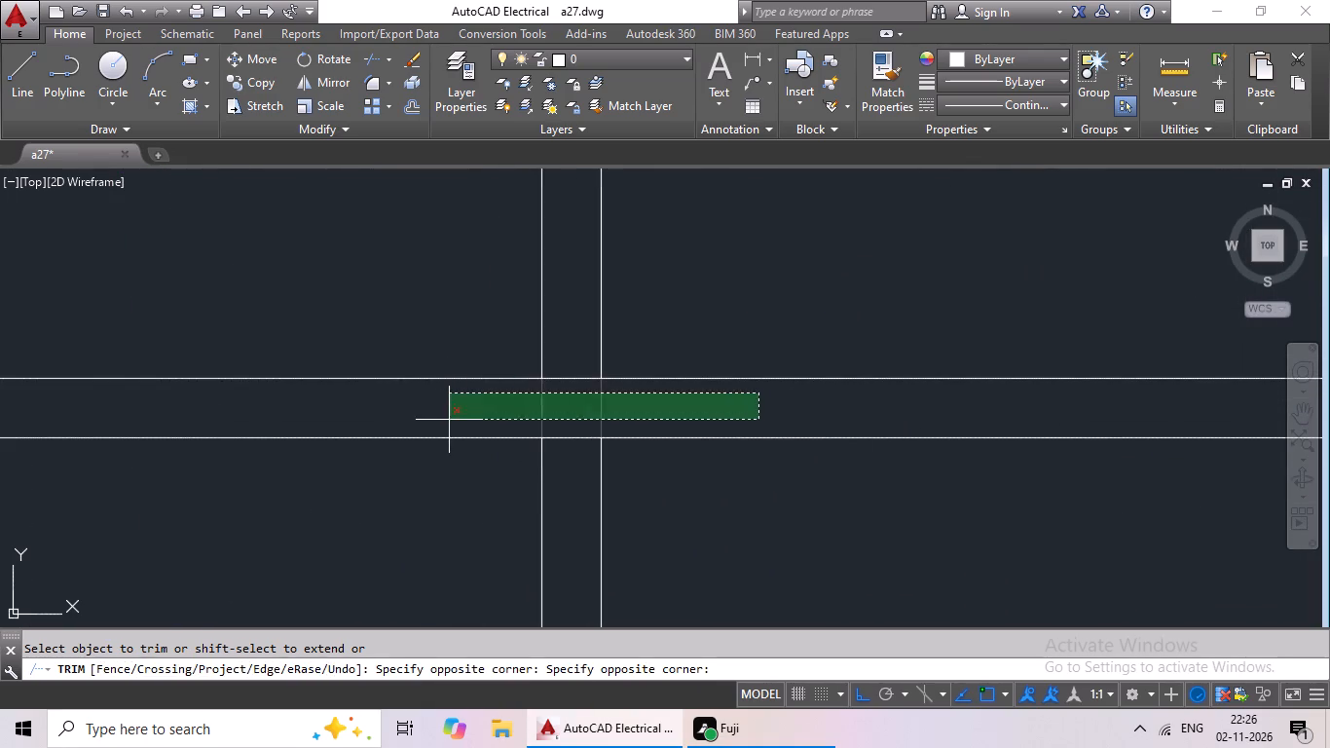
{"action": "left_click_drag", "start_coordinate": [450, 421], "coordinate": [451, 423]}
{"action": "left_click_drag", "start_coordinate": [578, 325], "coordinate": [580, 489]}
{"action": "left_click", "coordinate": [580, 484]}
Trim the crossing lines where the interior wall just left of the central wall meets the lower block's top wall.
{"action": "scroll", "coordinate": [631, 444], "scroll_direction": "down", "scroll_amount": 3}
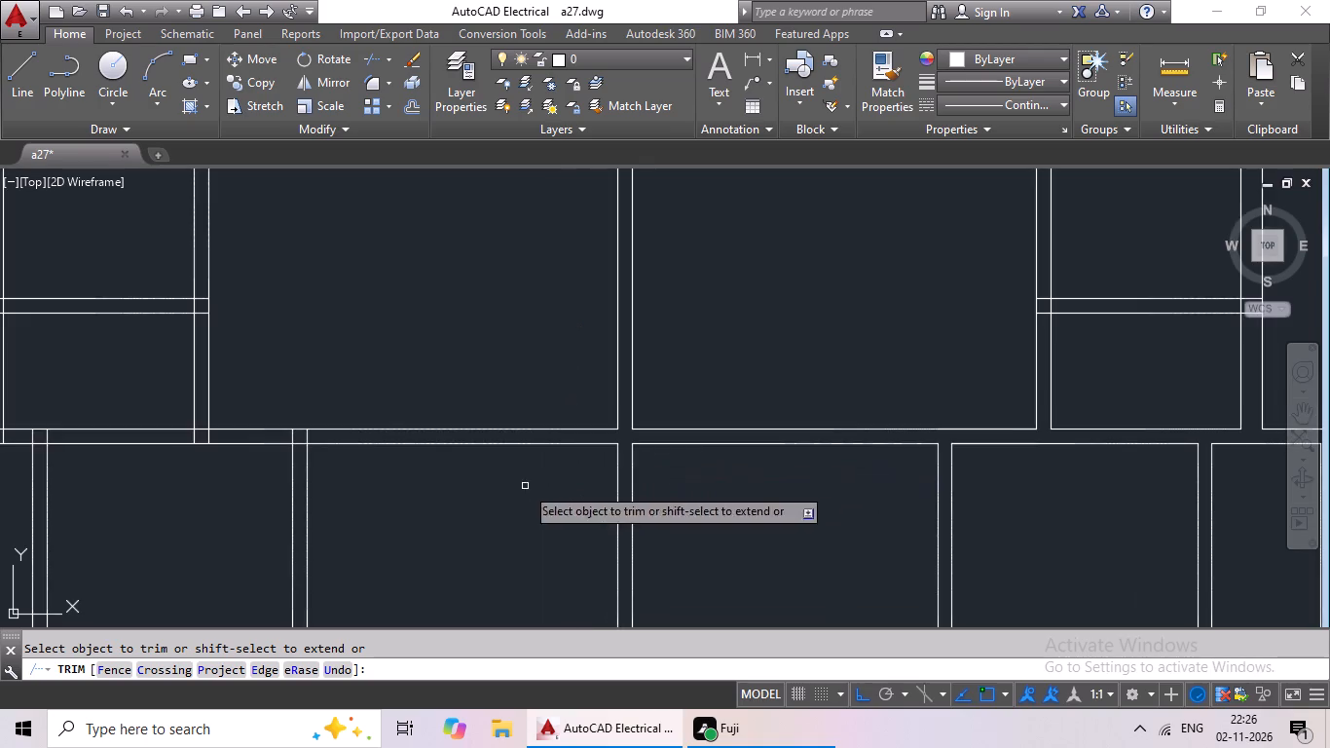
{"action": "middle_click_drag", "start_coordinate": [524, 486], "coordinate": [1030, 500]}
{"action": "scroll", "coordinate": [810, 450], "scroll_direction": "up", "scroll_amount": 4}
{"action": "left_click_drag", "start_coordinate": [986, 424], "coordinate": [640, 452]}
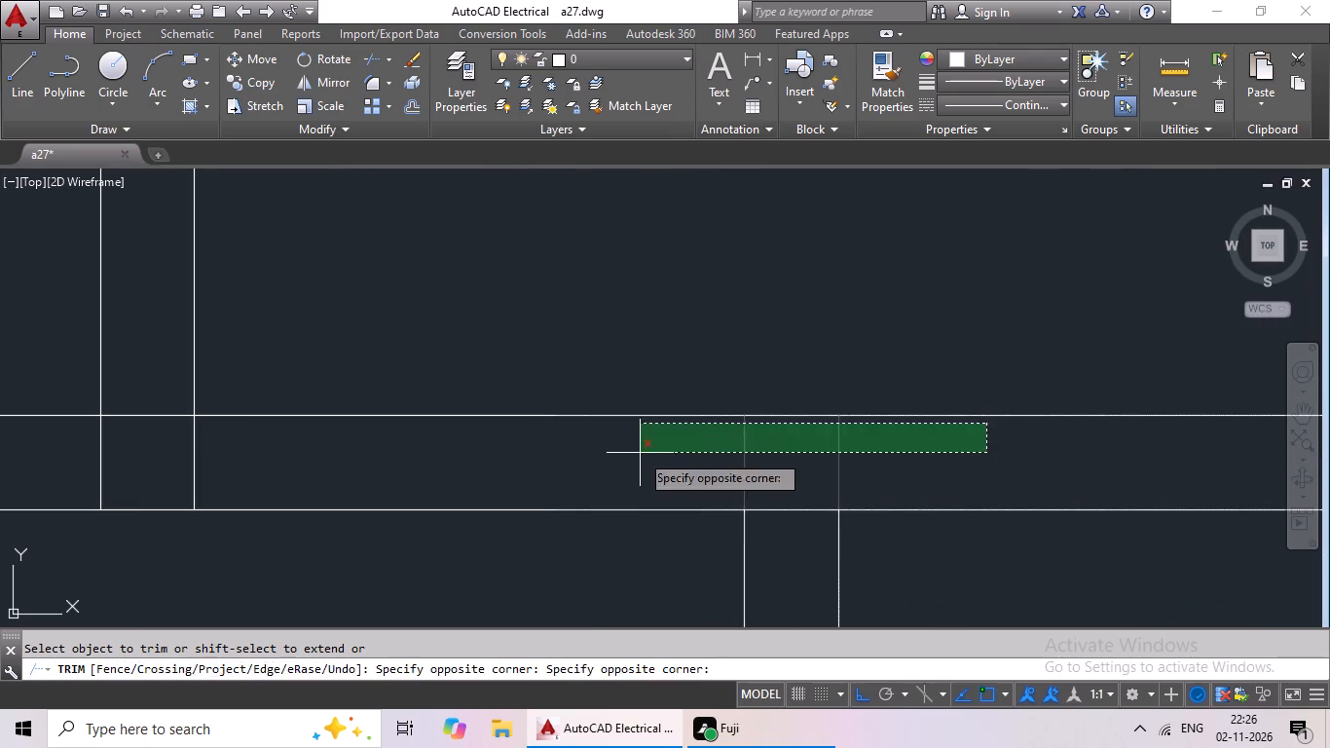
{"action": "left_click_drag", "start_coordinate": [640, 453], "coordinate": [667, 460]}
{"action": "left_click_drag", "start_coordinate": [790, 469], "coordinate": [783, 576]}
{"action": "left_click_drag", "start_coordinate": [783, 574], "coordinate": [847, 547]}
Trim the crossing lines where the left small room's inner side wall comes down onto the lower block's top wall.
{"action": "scroll", "coordinate": [892, 513], "scroll_direction": "down", "scroll_amount": 2}
{"action": "middle_click_drag", "start_coordinate": [720, 554], "coordinate": [928, 509]}
{"action": "scroll", "coordinate": [794, 434], "scroll_direction": "up", "scroll_amount": 3}
{"action": "left_click_drag", "start_coordinate": [1049, 453], "coordinate": [800, 548]}
{"action": "left_click_drag", "start_coordinate": [790, 554], "coordinate": [740, 569]}
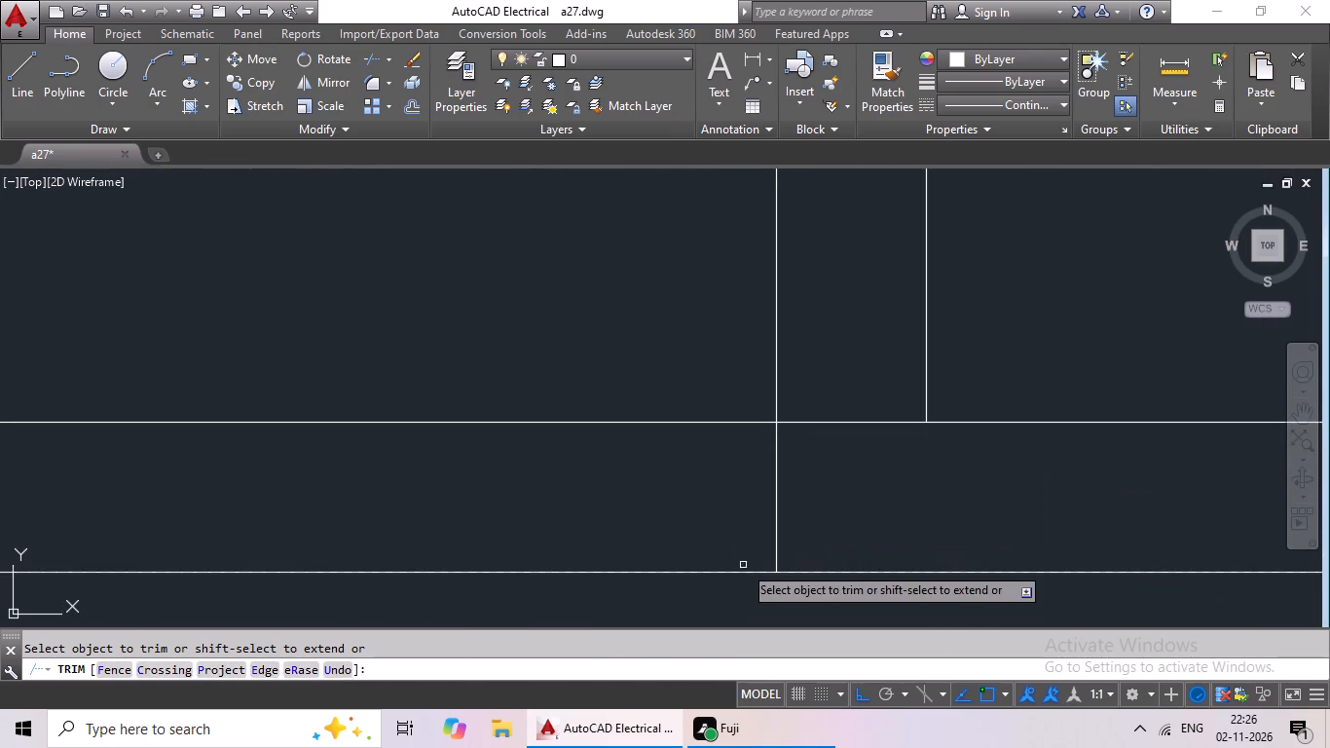
{"action": "left_click_drag", "start_coordinate": [768, 539], "coordinate": [841, 472]}
{"action": "left_click", "coordinate": [850, 472]}
{"action": "left_click_drag", "start_coordinate": [880, 309], "coordinate": [840, 453]}
{"action": "left_click_drag", "start_coordinate": [840, 453], "coordinate": [852, 449]}
Trim the crossing lines where the leftmost interior wall meets the lower block's top wall, leaving the upper wall line whole.
{"action": "scroll", "coordinate": [905, 434], "scroll_direction": "down", "scroll_amount": 3}
{"action": "middle_click_drag", "start_coordinate": [752, 532], "coordinate": [902, 484]}
{"action": "scroll", "coordinate": [617, 412], "scroll_direction": "up", "scroll_amount": 3}
{"action": "left_click_drag", "start_coordinate": [882, 363], "coordinate": [573, 425]}
{"action": "left_click_drag", "start_coordinate": [566, 428], "coordinate": [609, 420]}
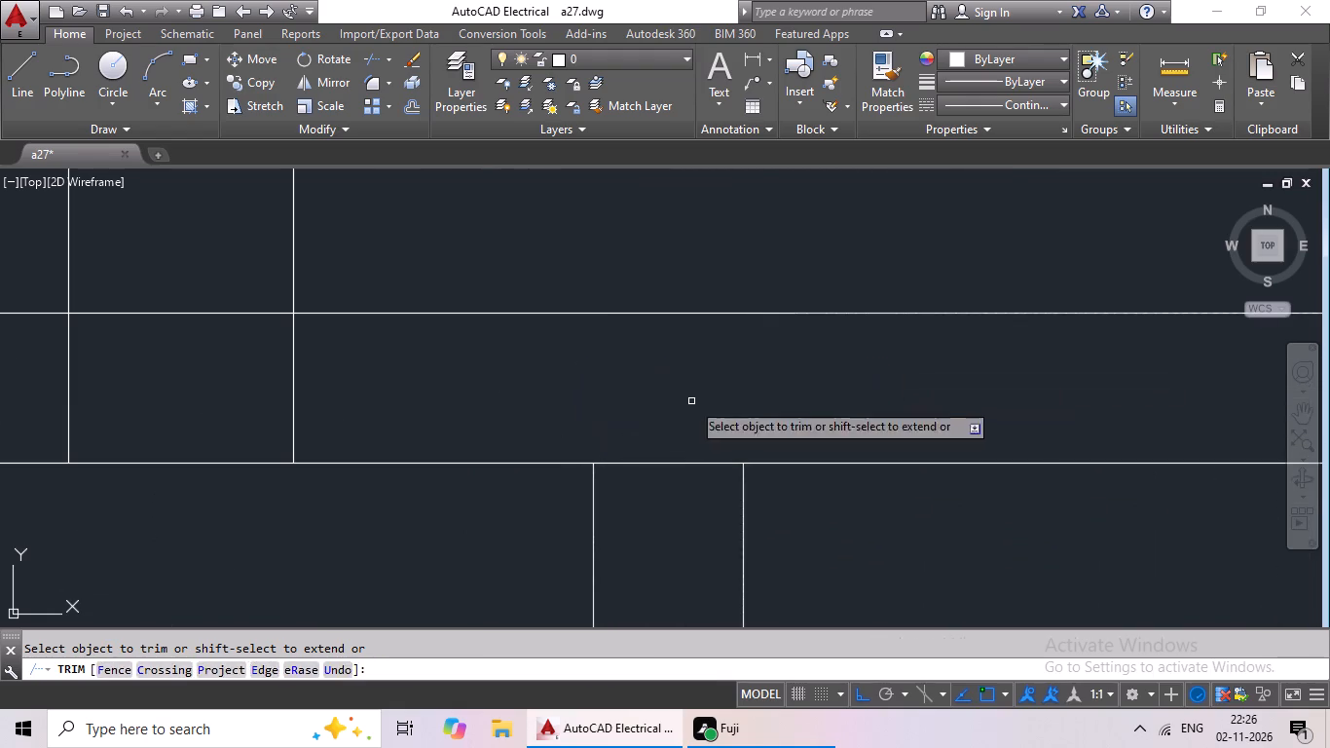
{"action": "left_click_drag", "start_coordinate": [691, 407], "coordinate": [677, 534]}
{"action": "left_click_drag", "start_coordinate": [677, 534], "coordinate": [690, 529]}
Trim the crossing lines where the upper block's left outer wall meets the lower block's top wall, opening the junction.
{"action": "scroll", "coordinate": [731, 523], "scroll_direction": "down", "scroll_amount": 1}
{"action": "middle_click_drag", "start_coordinate": [585, 543], "coordinate": [925, 527]}
{"action": "scroll", "coordinate": [815, 398], "scroll_direction": "up", "scroll_amount": 1}
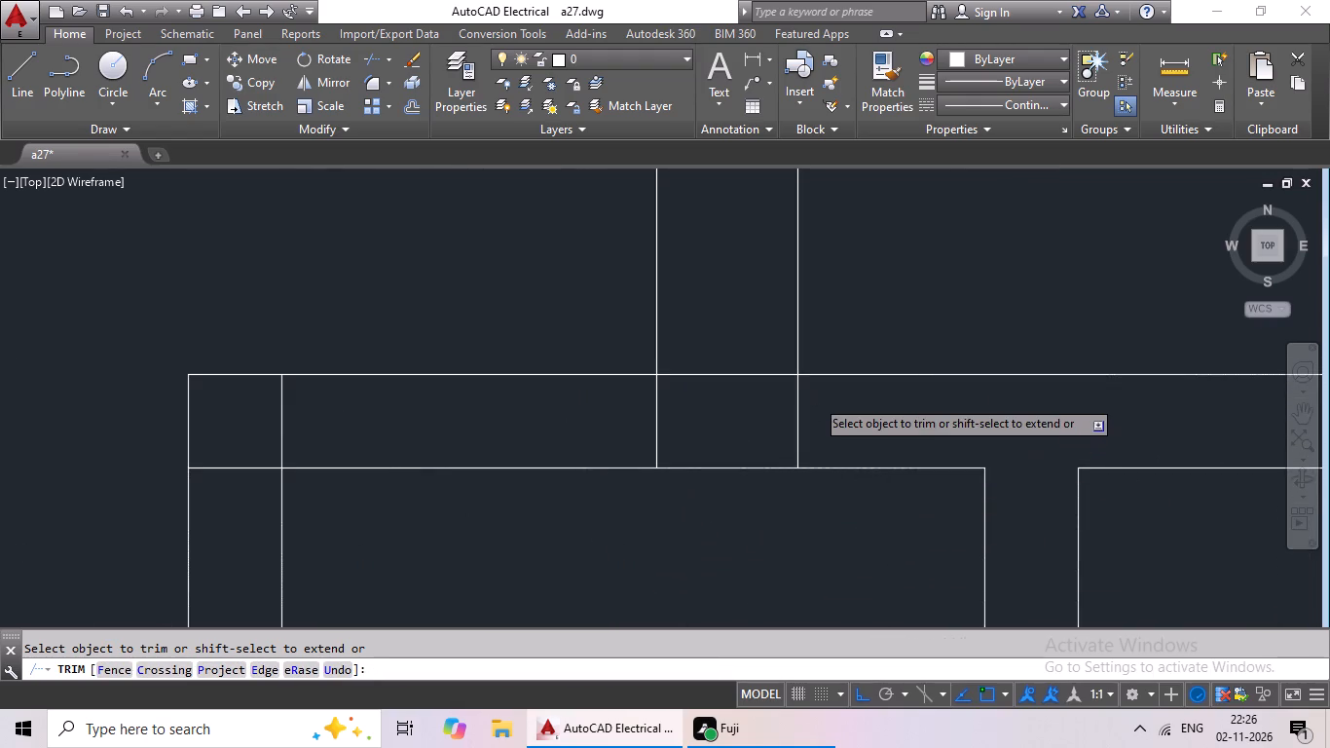
{"action": "scroll", "coordinate": [815, 398], "scroll_direction": "up", "scroll_amount": 1}
{"action": "left_click_drag", "start_coordinate": [882, 393], "coordinate": [483, 483]}
{"action": "left_click", "coordinate": [483, 483]}
{"action": "left_click_drag", "start_coordinate": [657, 423], "coordinate": [362, 494]}
{"action": "left_click", "coordinate": [362, 494]}
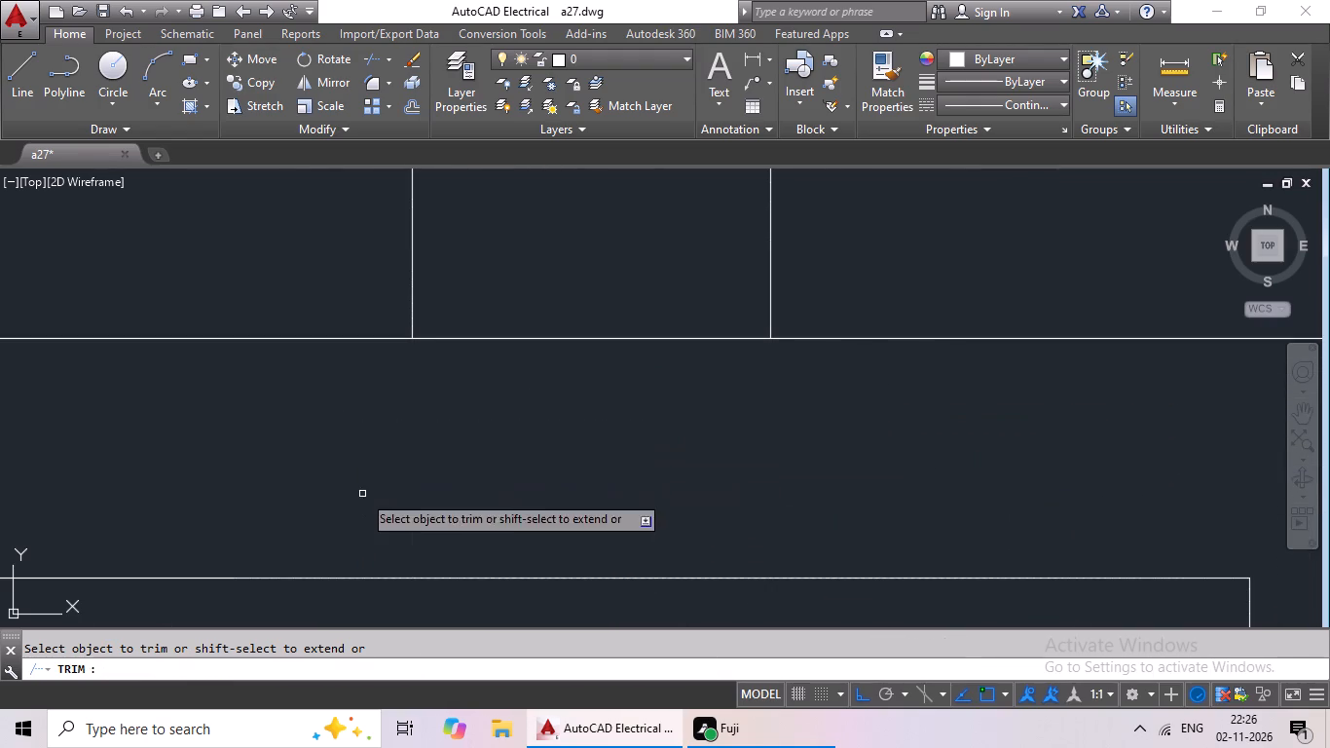
{"action": "left_click_drag", "start_coordinate": [579, 286], "coordinate": [532, 421]}
{"action": "left_click_drag", "start_coordinate": [532, 421], "coordinate": [577, 421]}
Trim the overlapping inner wall lines at the upper-left outer corner of the plan's lower block.
{"action": "scroll", "coordinate": [657, 417], "scroll_direction": "down", "scroll_amount": 2}
{"action": "middle_click_drag", "start_coordinate": [490, 505], "coordinate": [787, 479]}
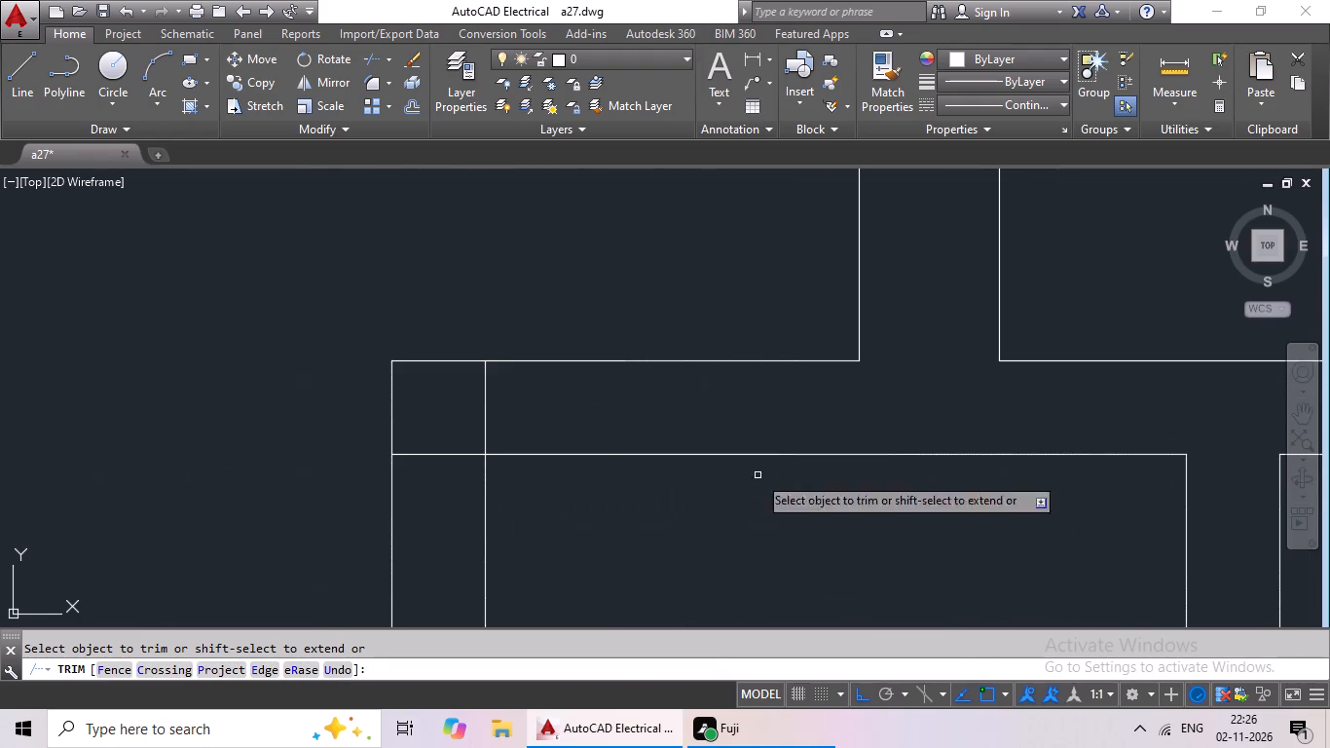
{"action": "scroll", "coordinate": [452, 390], "scroll_direction": "up", "scroll_amount": 2}
{"action": "left_click_drag", "start_coordinate": [660, 349], "coordinate": [451, 450]}
{"action": "left_click_drag", "start_coordinate": [451, 450], "coordinate": [463, 439]}
{"action": "left_click_drag", "start_coordinate": [463, 440], "coordinate": [397, 598]}
{"action": "left_click_drag", "start_coordinate": [400, 593], "coordinate": [438, 576]}
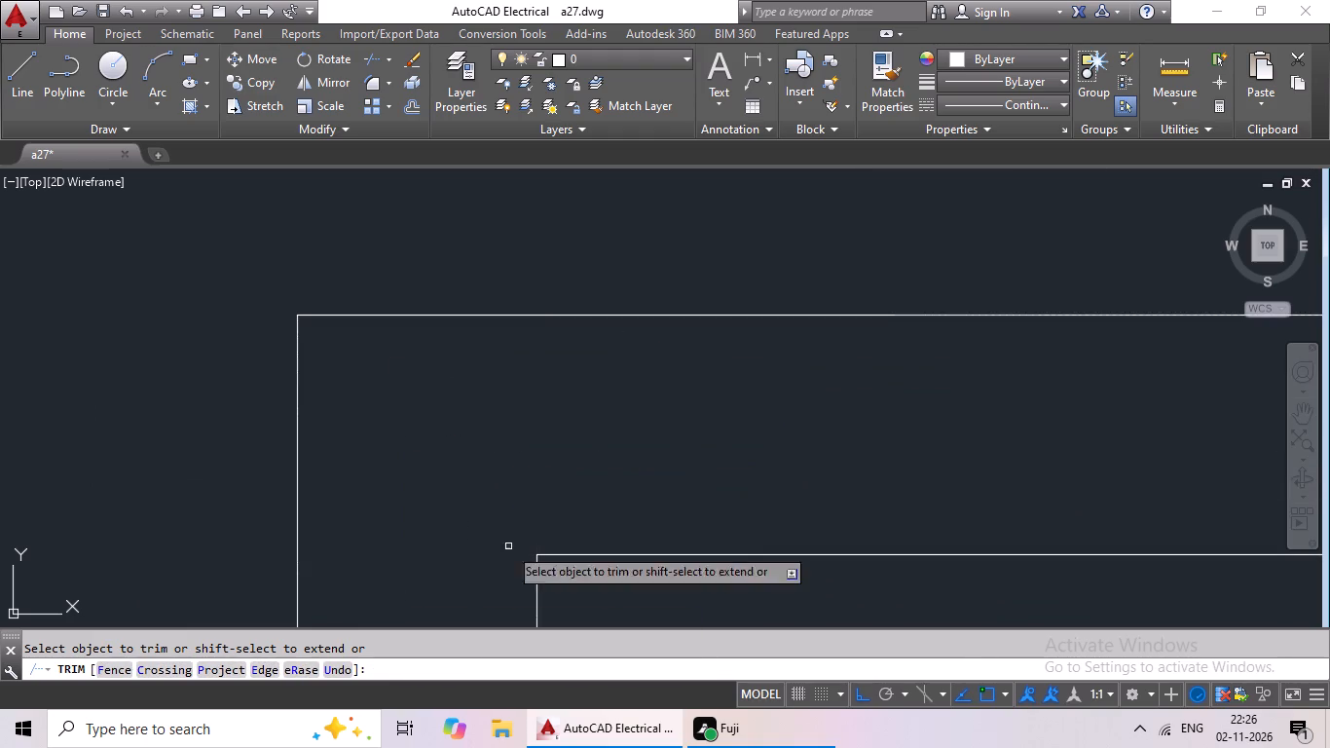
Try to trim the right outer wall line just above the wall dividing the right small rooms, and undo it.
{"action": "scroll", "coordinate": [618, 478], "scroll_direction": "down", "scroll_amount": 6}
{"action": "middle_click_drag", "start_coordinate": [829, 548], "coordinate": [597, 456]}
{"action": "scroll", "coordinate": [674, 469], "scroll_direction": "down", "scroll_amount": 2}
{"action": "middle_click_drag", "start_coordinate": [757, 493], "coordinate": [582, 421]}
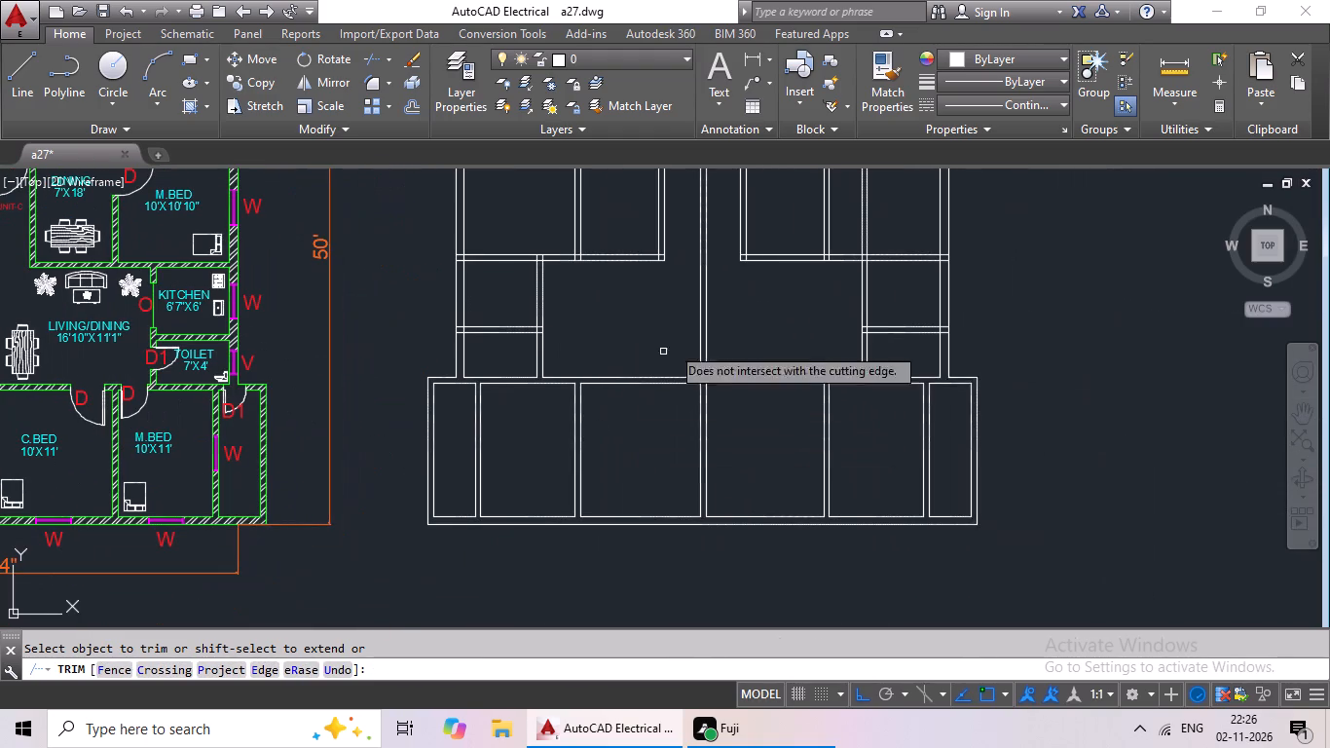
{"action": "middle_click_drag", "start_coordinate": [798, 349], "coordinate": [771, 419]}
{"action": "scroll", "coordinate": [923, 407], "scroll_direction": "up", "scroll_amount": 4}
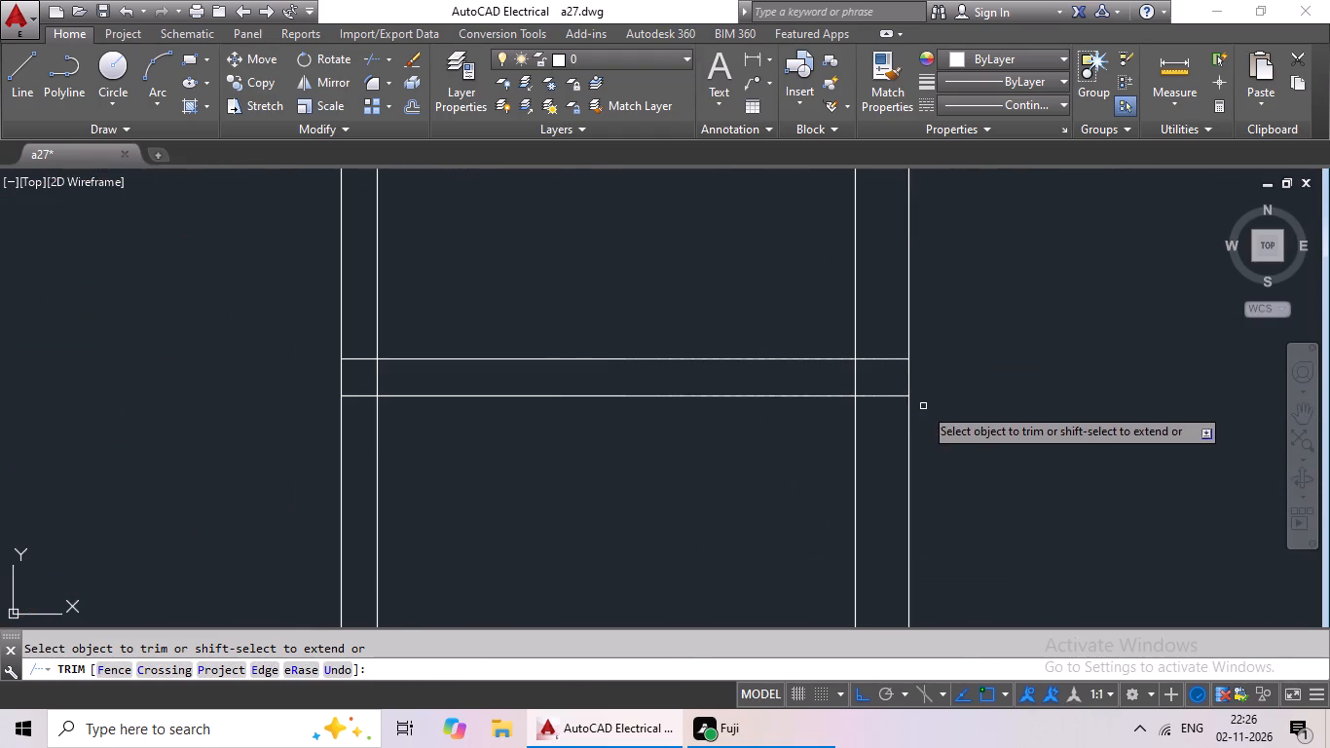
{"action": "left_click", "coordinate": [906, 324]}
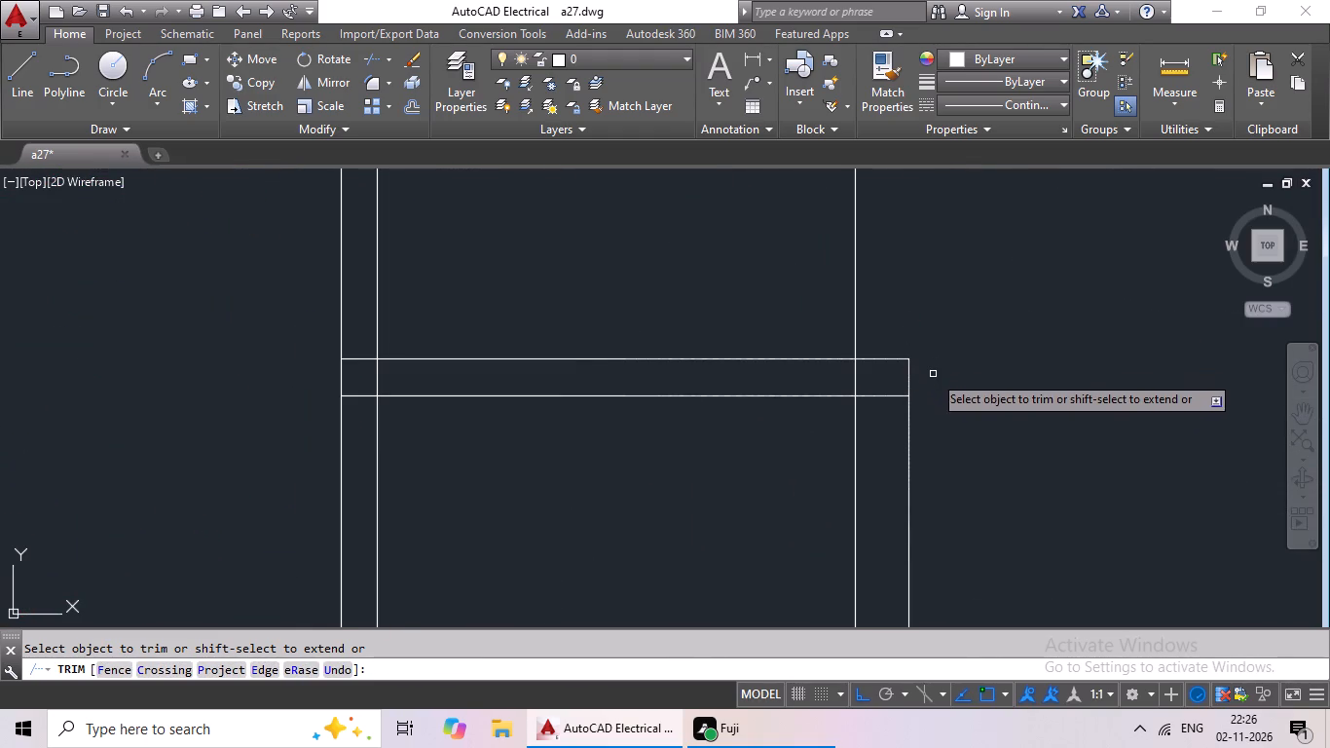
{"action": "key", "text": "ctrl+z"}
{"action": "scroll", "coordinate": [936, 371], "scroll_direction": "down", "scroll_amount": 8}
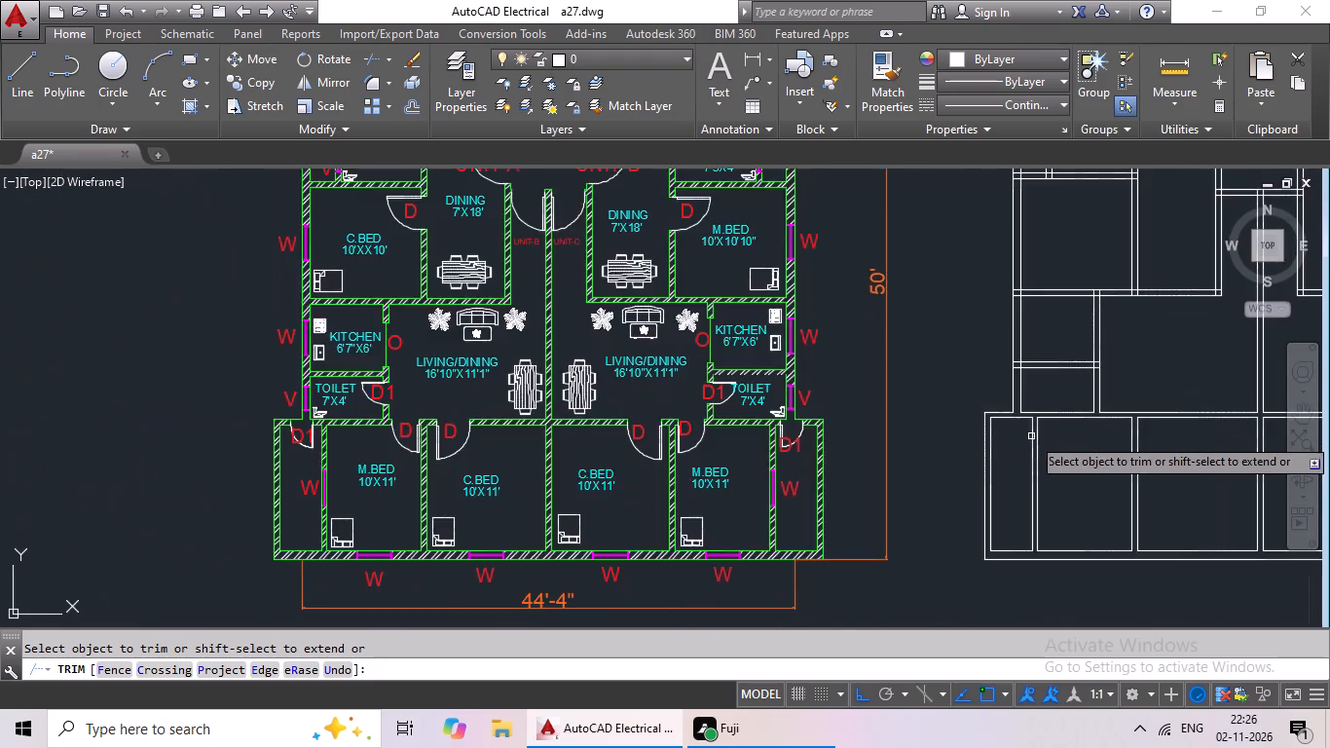
Trim the crossing lines where the wall dividing the right small rooms meets the right outer wall.
{"action": "middle_click_drag", "start_coordinate": [1041, 435], "coordinate": [678, 420]}
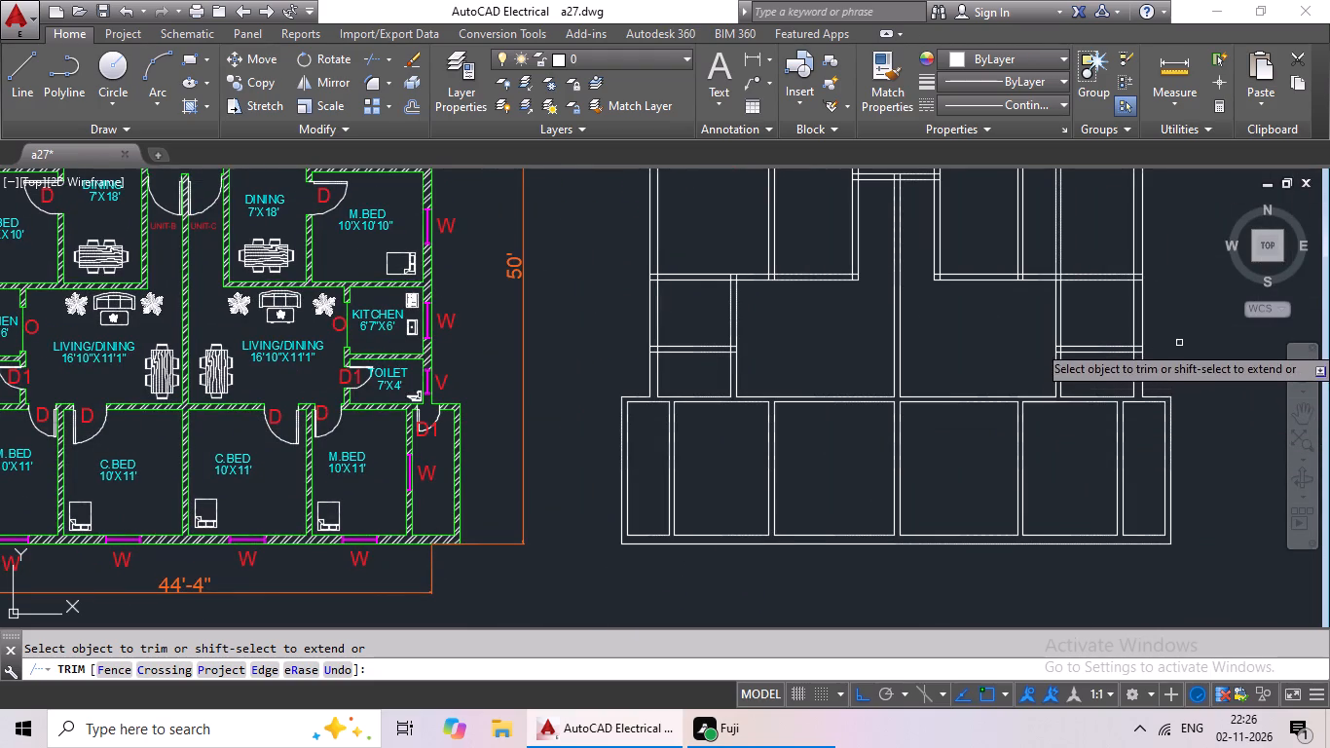
{"action": "scroll", "coordinate": [1135, 350], "scroll_direction": "up", "scroll_amount": 6}
{"action": "middle_click_drag", "start_coordinate": [1127, 336], "coordinate": [920, 346]}
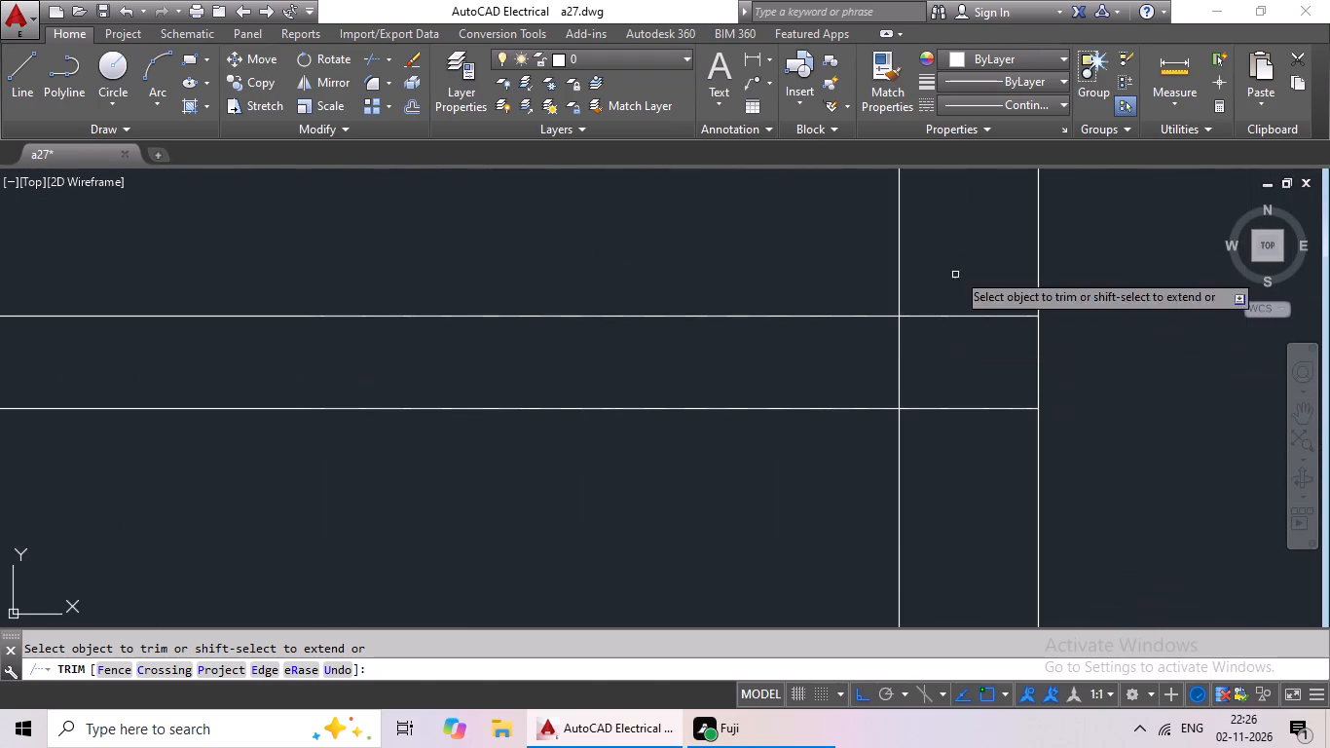
{"action": "left_click_drag", "start_coordinate": [964, 254], "coordinate": [964, 476]}
{"action": "left_click", "coordinate": [964, 472]}
{"action": "left_click_drag", "start_coordinate": [973, 286], "coordinate": [965, 440]}
{"action": "left_click_drag", "start_coordinate": [965, 438], "coordinate": [976, 421]}
{"action": "left_click_drag", "start_coordinate": [983, 365], "coordinate": [797, 357]}
{"action": "left_click_drag", "start_coordinate": [797, 357], "coordinate": [826, 355]}
Trim the crossing lines where the right small rooms' dividing wall meets their inner side wall, opening the junction.
{"action": "scroll", "coordinate": [884, 355], "scroll_direction": "down", "scroll_amount": 2}
{"action": "middle_click_drag", "start_coordinate": [756, 462], "coordinate": [1238, 552]}
{"action": "scroll", "coordinate": [905, 447], "scroll_direction": "up", "scroll_amount": 3}
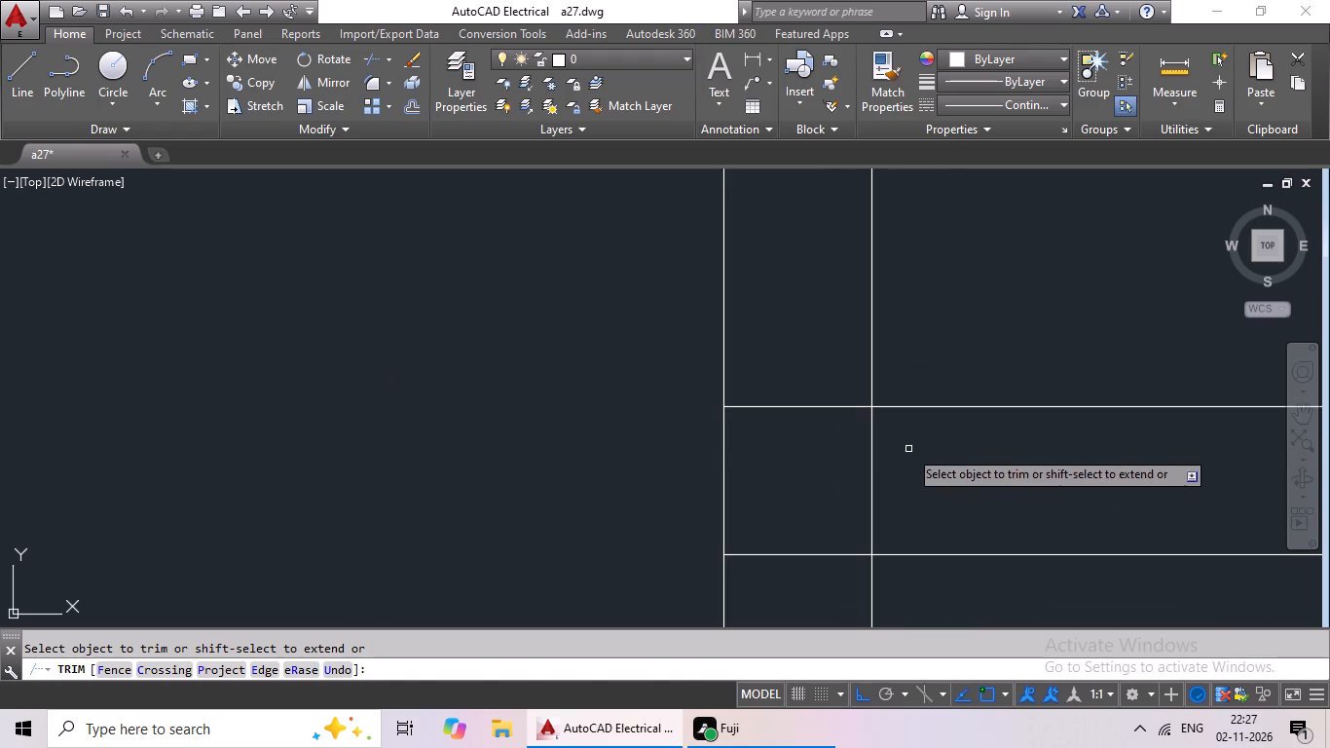
{"action": "left_click_drag", "start_coordinate": [958, 434], "coordinate": [716, 496]}
{"action": "left_click", "coordinate": [773, 494]}
{"action": "left_click_drag", "start_coordinate": [801, 349], "coordinate": [801, 575]}
{"action": "left_click", "coordinate": [801, 575]}
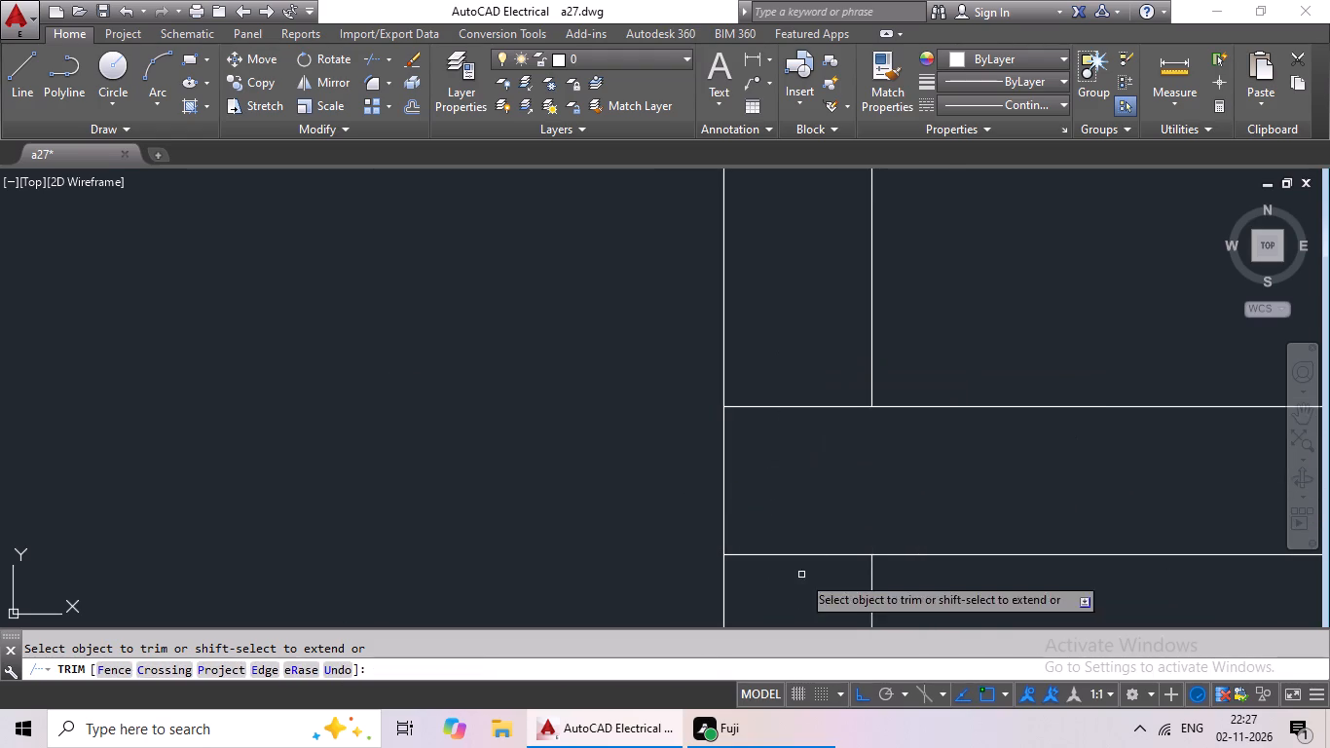
{"action": "left_click_drag", "start_coordinate": [819, 363], "coordinate": [790, 561]}
{"action": "left_click_drag", "start_coordinate": [786, 568], "coordinate": [803, 551]}
Trim the crossing lines where the left small rooms' dividing wall meets their inner side wall.
{"action": "scroll", "coordinate": [832, 505], "scroll_direction": "down", "scroll_amount": 4}
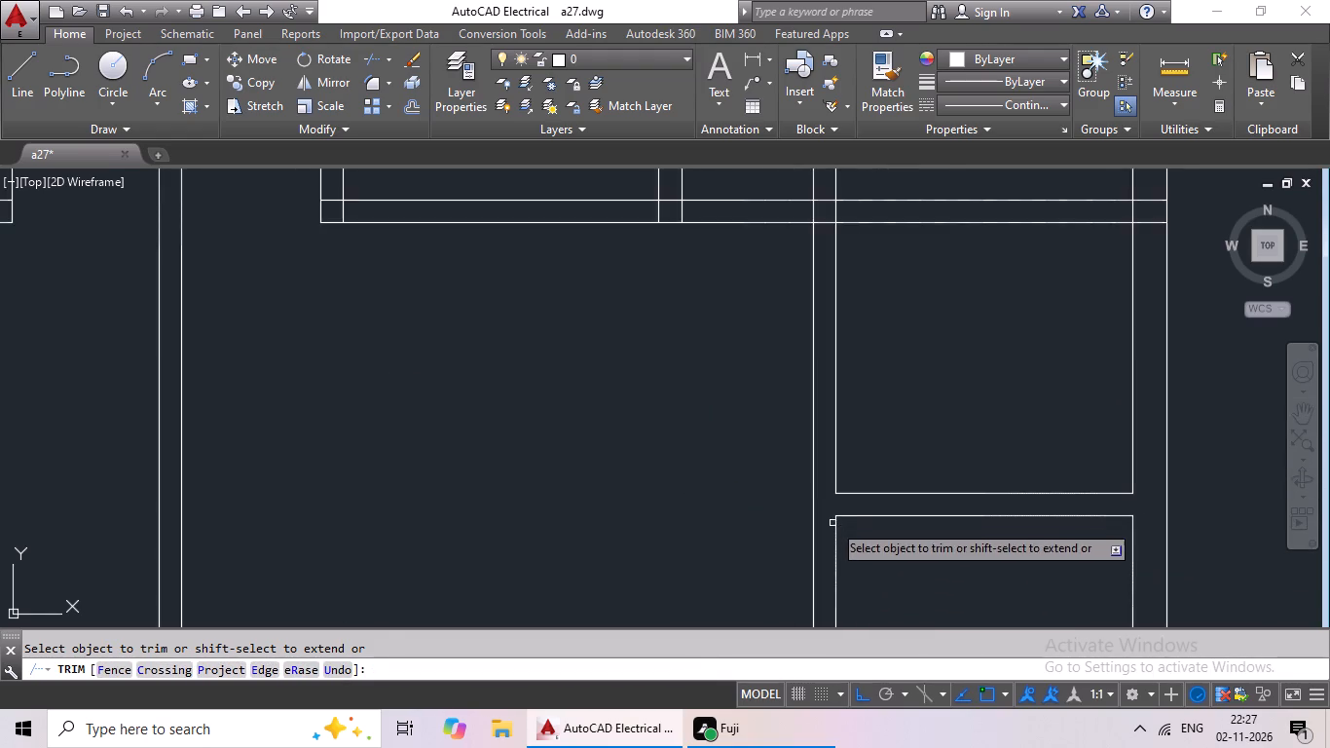
{"action": "scroll", "coordinate": [833, 524], "scroll_direction": "down", "scroll_amount": 2}
{"action": "middle_click_drag", "start_coordinate": [809, 545], "coordinate": [976, 420]}
{"action": "middle_click_drag", "start_coordinate": [600, 442], "coordinate": [864, 433]}
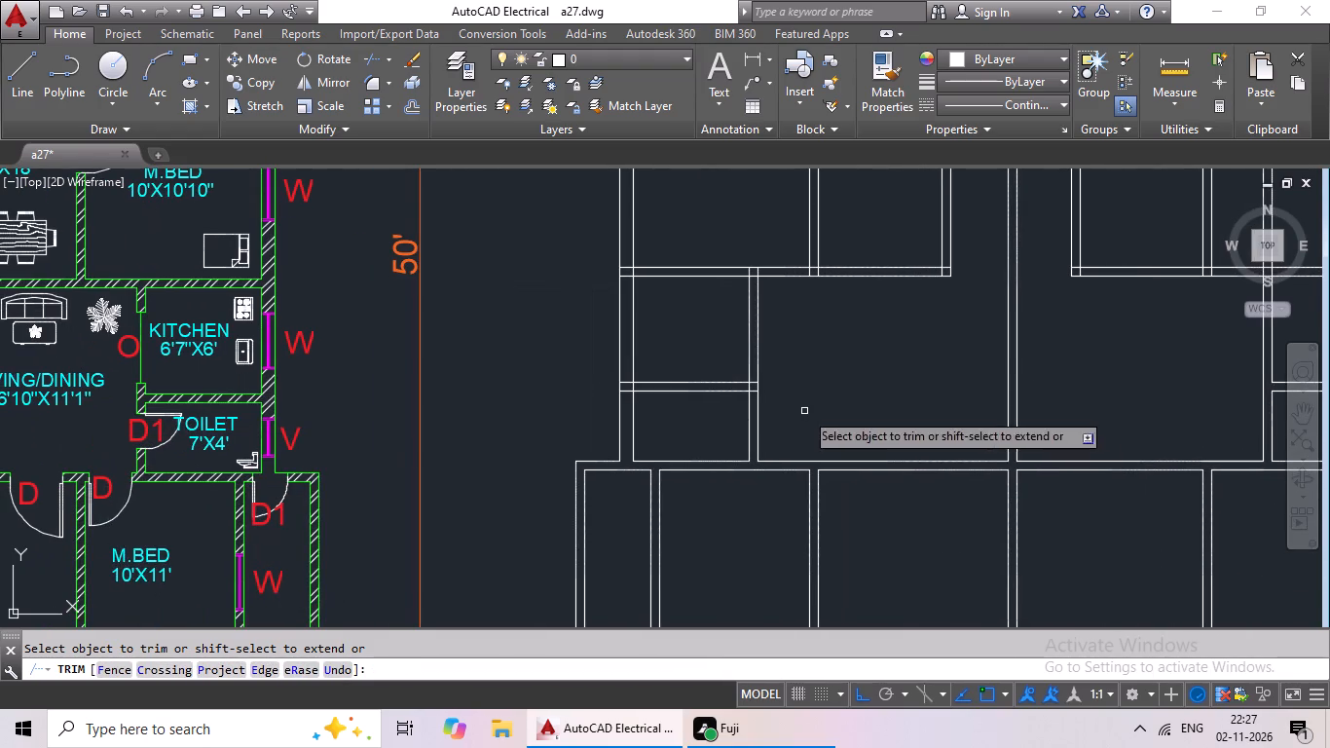
{"action": "scroll", "coordinate": [753, 387], "scroll_direction": "up", "scroll_amount": 6}
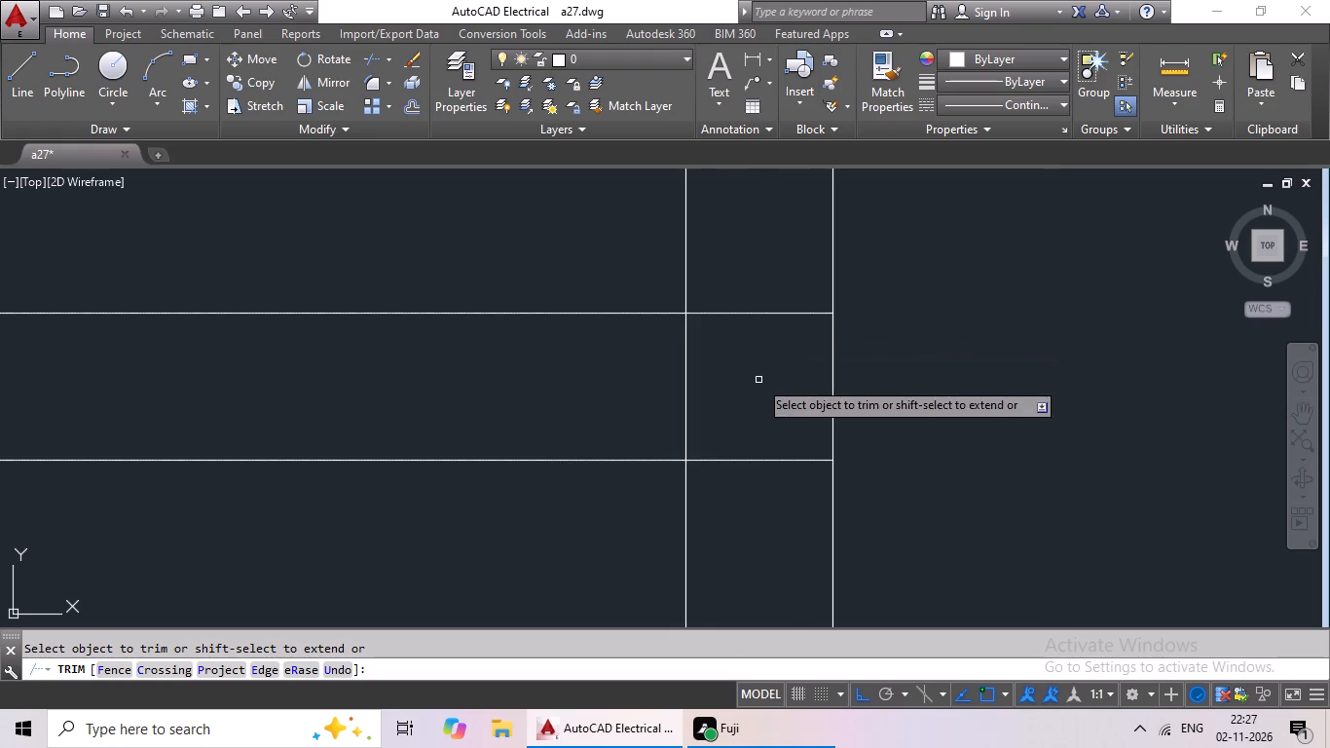
{"action": "left_click_drag", "start_coordinate": [769, 265], "coordinate": [764, 483]}
{"action": "left_click_drag", "start_coordinate": [764, 483], "coordinate": [768, 466]}
{"action": "left_click_drag", "start_coordinate": [760, 388], "coordinate": [611, 394]}
{"action": "left_click_drag", "start_coordinate": [611, 394], "coordinate": [652, 388]}
{"action": "scroll", "coordinate": [747, 384], "scroll_direction": "down", "scroll_amount": 3}
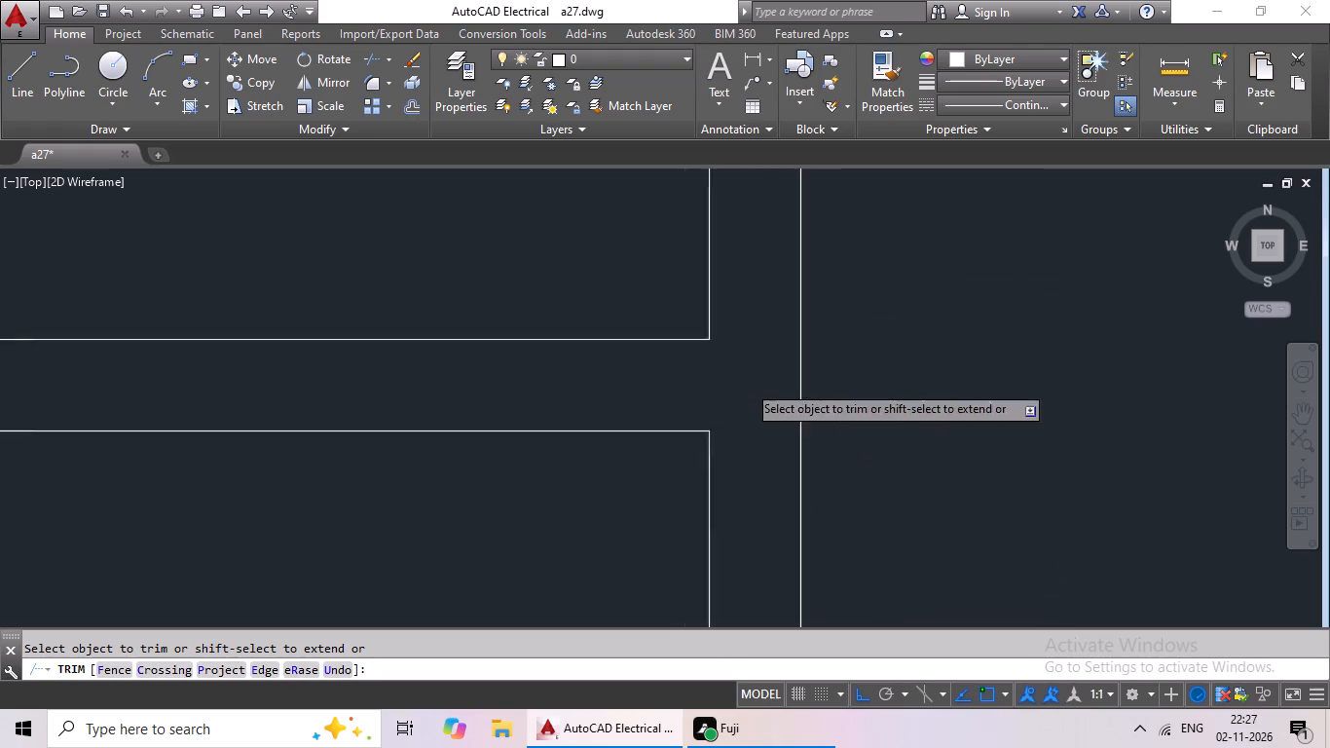
Trim the crossing lines where the left small rooms' dividing wall meets the left outer wall.
{"action": "middle_click_drag", "start_coordinate": [363, 528], "coordinate": [730, 482]}
{"action": "scroll", "coordinate": [624, 335], "scroll_direction": "up", "scroll_amount": 3}
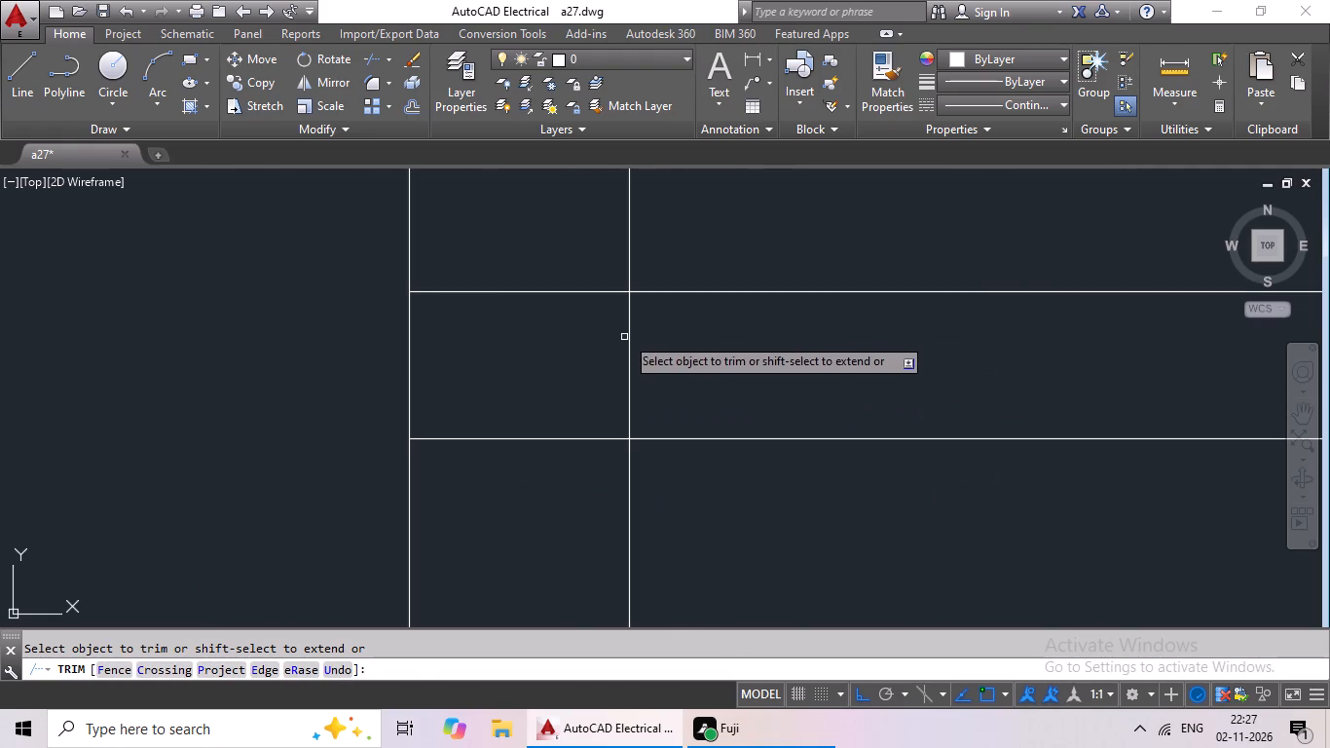
{"action": "left_click_drag", "start_coordinate": [716, 338], "coordinate": [587, 401]}
{"action": "left_click", "coordinate": [586, 402]}
{"action": "left_click_drag", "start_coordinate": [560, 262], "coordinate": [497, 505]}
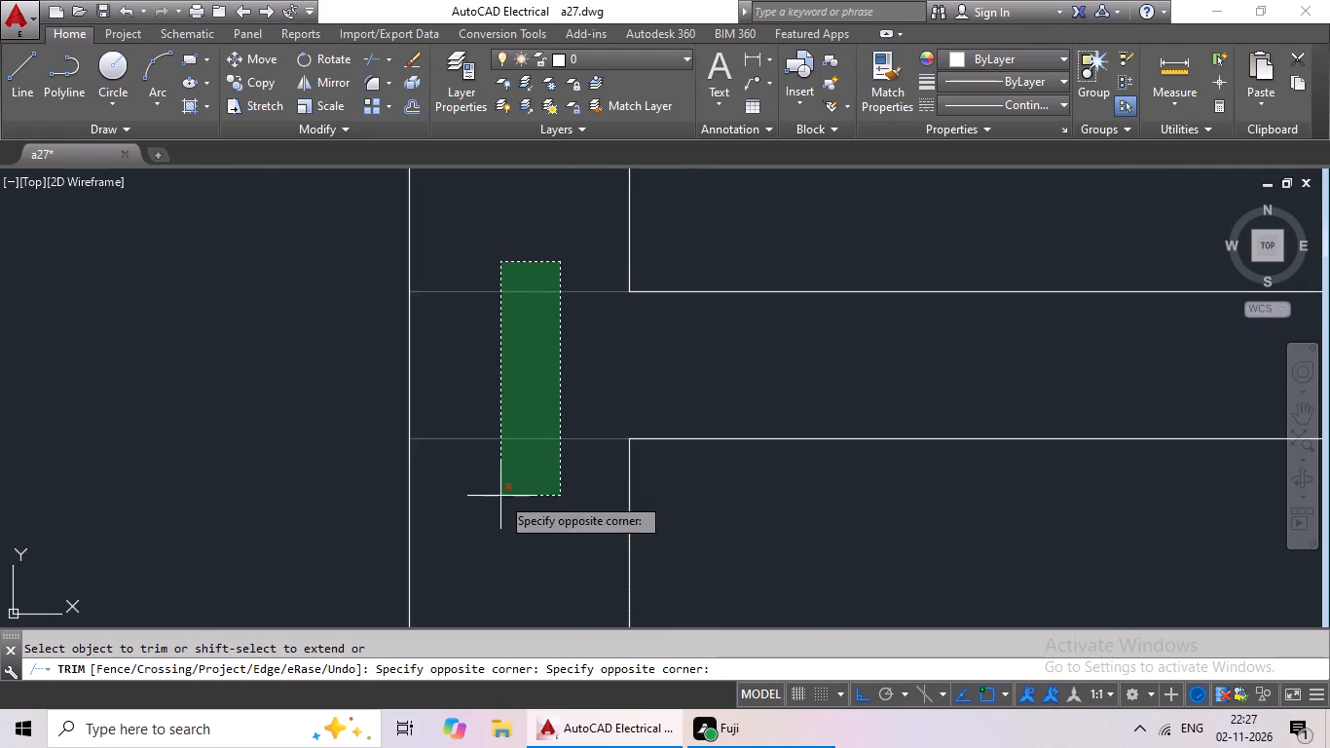
{"action": "left_click", "coordinate": [500, 496]}
{"action": "scroll", "coordinate": [520, 505], "scroll_direction": "down", "scroll_amount": 2}
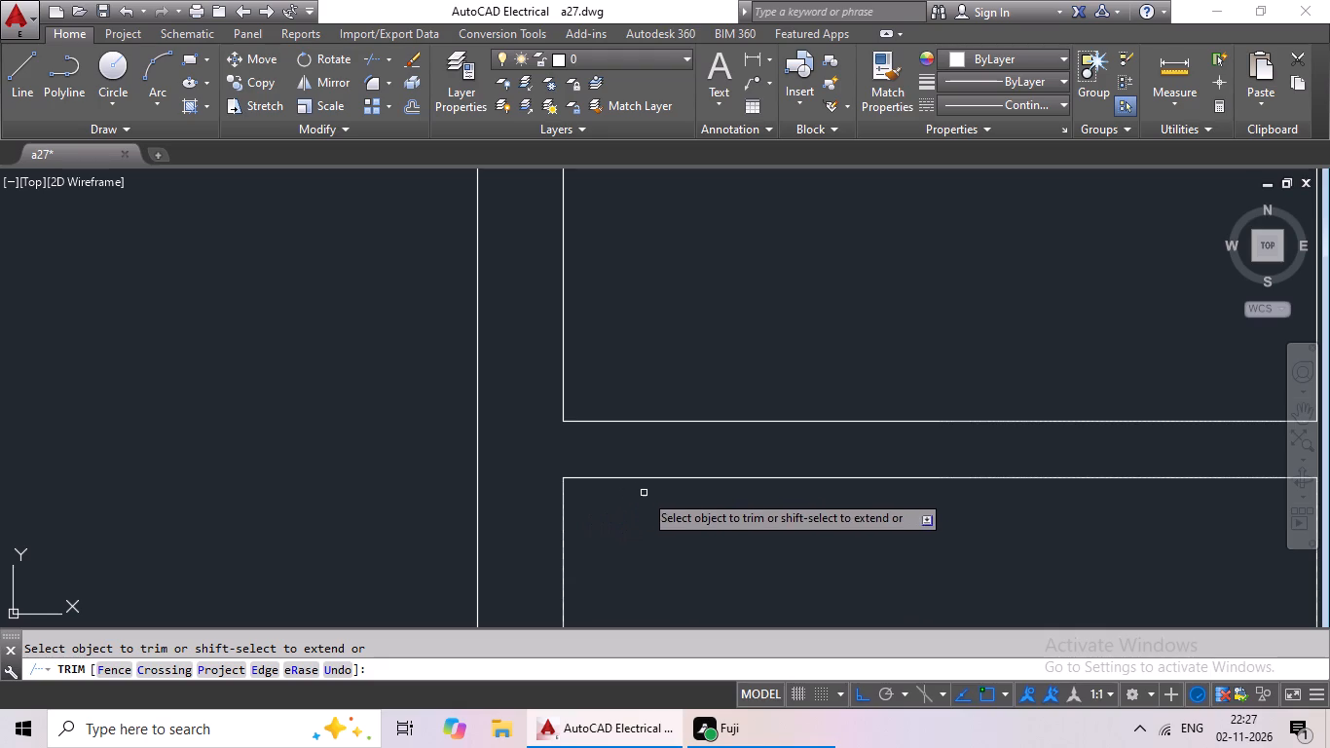
Trim the crossing lines where the wall above the right small rooms meets the right outer wall.
{"action": "scroll", "coordinate": [662, 529], "scroll_direction": "down", "scroll_amount": 2}
{"action": "scroll", "coordinate": [819, 547], "scroll_direction": "down", "scroll_amount": 2}
{"action": "middle_click_drag", "start_coordinate": [1022, 492], "coordinate": [731, 439]}
{"action": "scroll", "coordinate": [1051, 486], "scroll_direction": "down", "scroll_amount": 1}
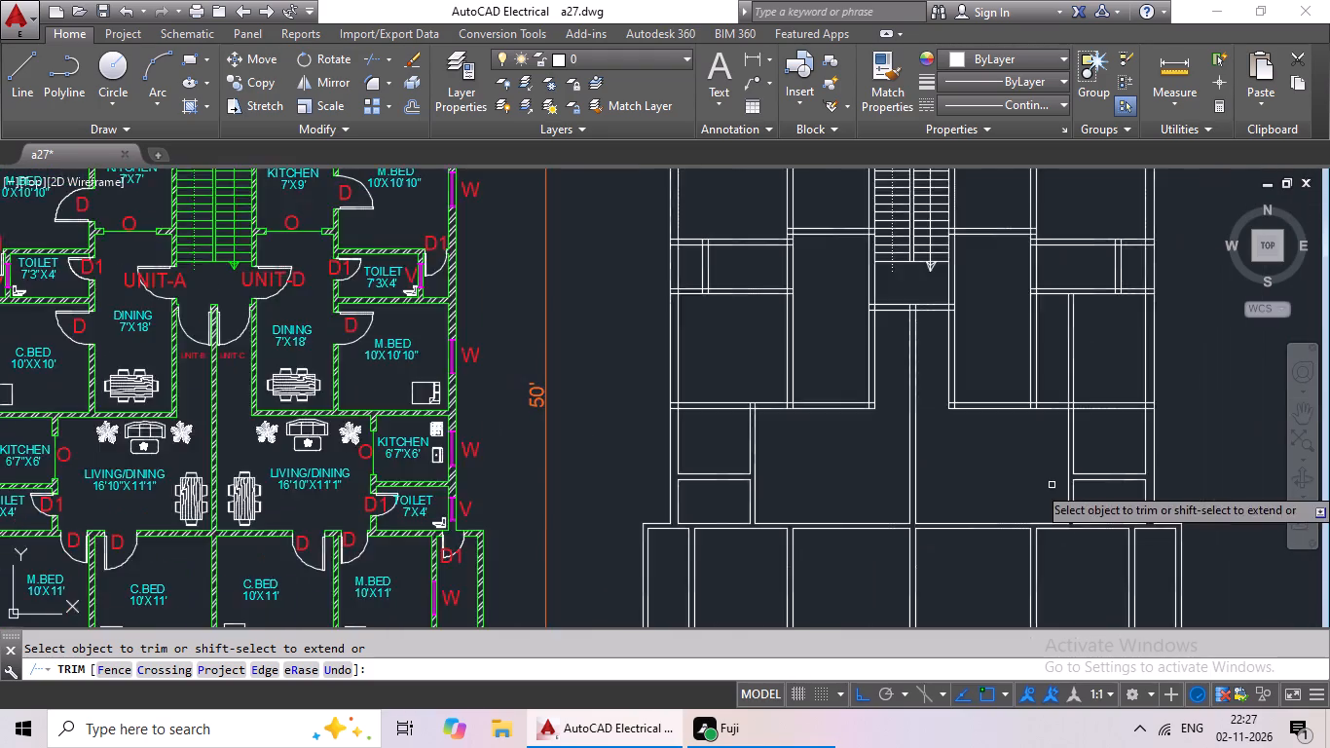
{"action": "middle_click_drag", "start_coordinate": [1052, 485], "coordinate": [783, 482]}
{"action": "scroll", "coordinate": [872, 422], "scroll_direction": "up", "scroll_amount": 3}
{"action": "scroll", "coordinate": [941, 337], "scroll_direction": "up", "scroll_amount": 5}
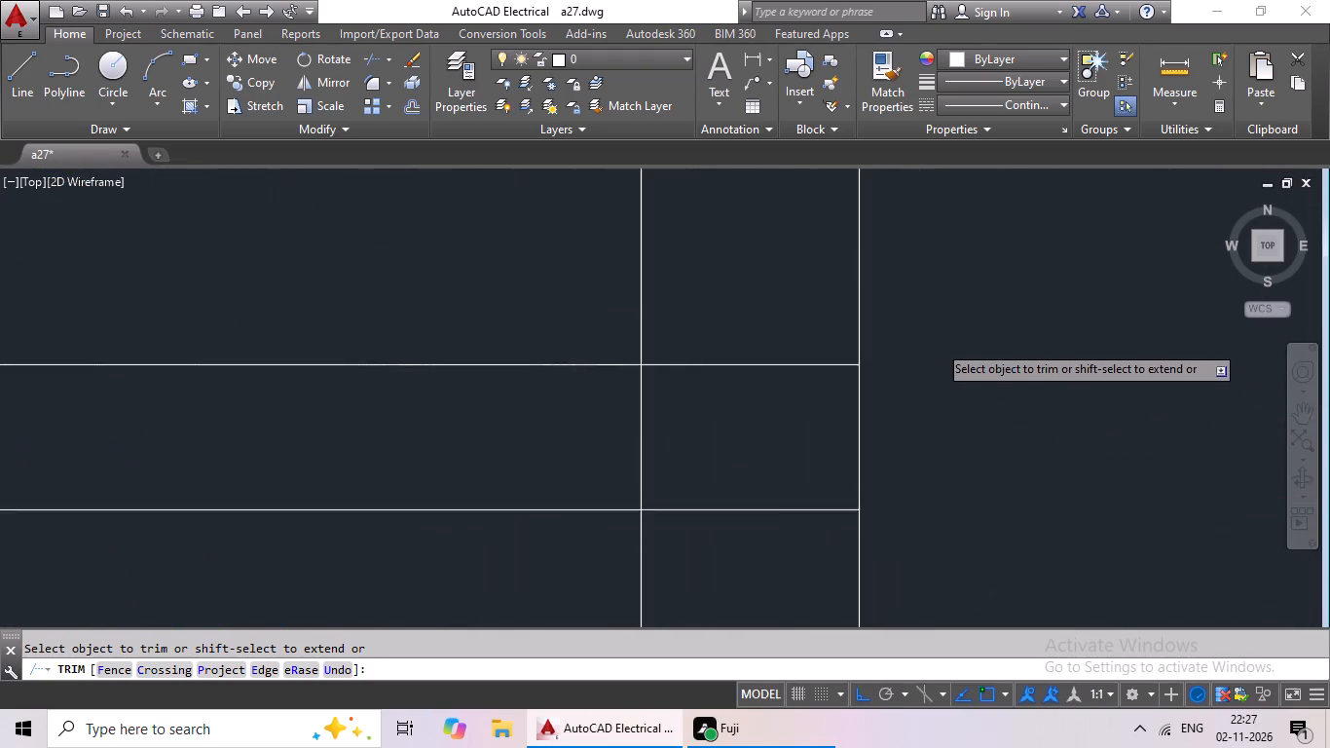
{"action": "middle_click_drag", "start_coordinate": [757, 369], "coordinate": [759, 237]}
{"action": "left_click_drag", "start_coordinate": [738, 201], "coordinate": [653, 532]}
{"action": "left_click_drag", "start_coordinate": [653, 532], "coordinate": [655, 508]}
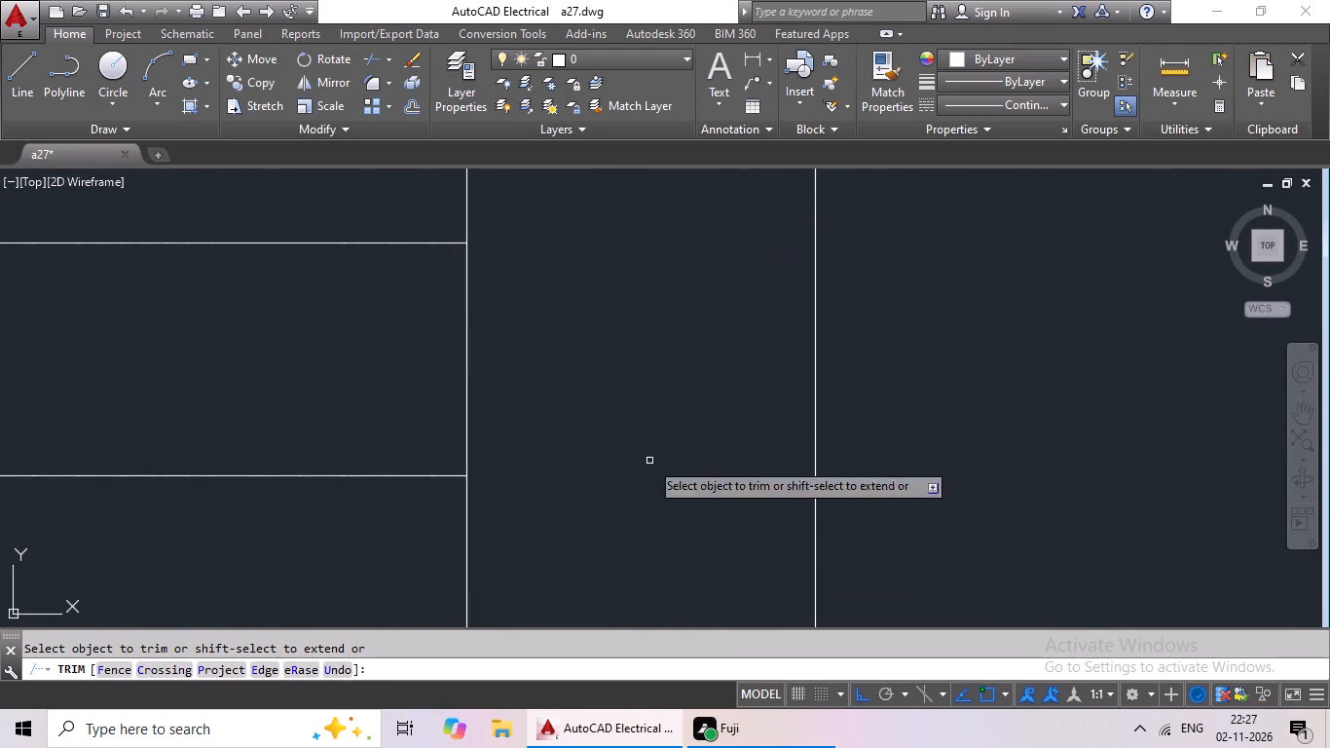
{"action": "left_click_drag", "start_coordinate": [691, 302], "coordinate": [293, 328]}
{"action": "left_click", "coordinate": [293, 330]}
Trim the four-way crossing where the right small rooms' inner side wall passes through the wall above them.
{"action": "scroll", "coordinate": [501, 355], "scroll_direction": "down", "scroll_amount": 3}
{"action": "middle_click_drag", "start_coordinate": [315, 433], "coordinate": [755, 429]}
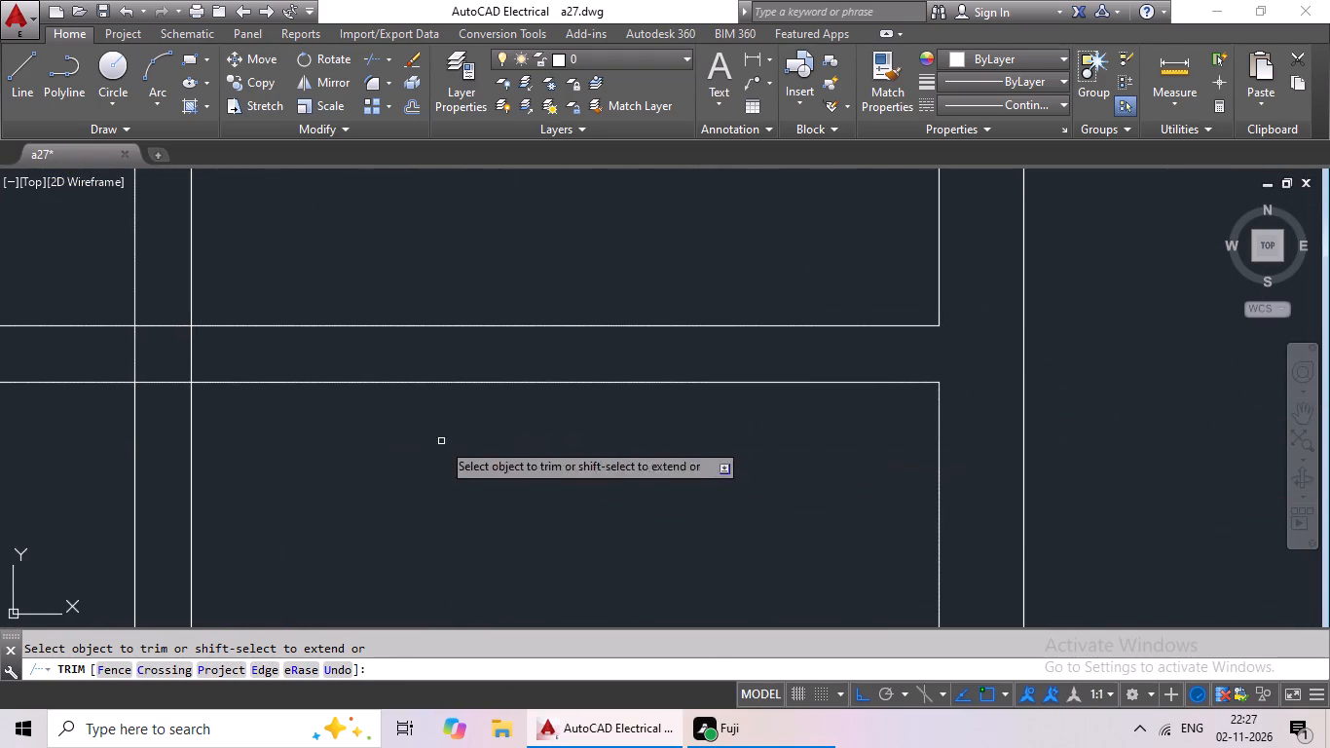
{"action": "middle_click_drag", "start_coordinate": [268, 399], "coordinate": [693, 450]}
{"action": "scroll", "coordinate": [608, 396], "scroll_direction": "up", "scroll_amount": 3}
{"action": "left_click_drag", "start_coordinate": [810, 371], "coordinate": [339, 469]}
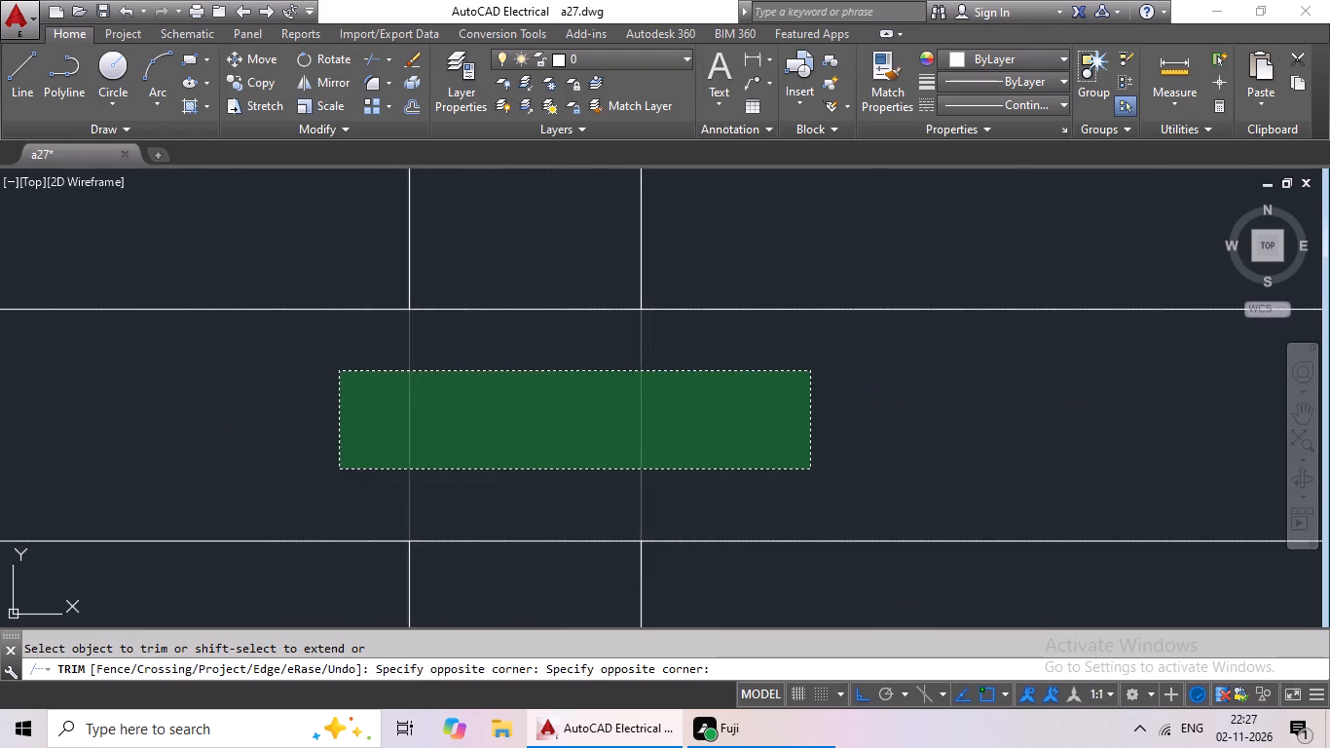
{"action": "left_click", "coordinate": [339, 469]}
{"action": "left_click_drag", "start_coordinate": [506, 263], "coordinate": [461, 588]}
{"action": "left_click_drag", "start_coordinate": [461, 587], "coordinate": [491, 572]}
Trim the crossing lines where the right dining-bedroom wall comes down onto the horizontal wall, leaving the lower wall line whole.
{"action": "scroll", "coordinate": [653, 497], "scroll_direction": "down", "scroll_amount": 3}
{"action": "middle_click_drag", "start_coordinate": [333, 550], "coordinate": [408, 549]}
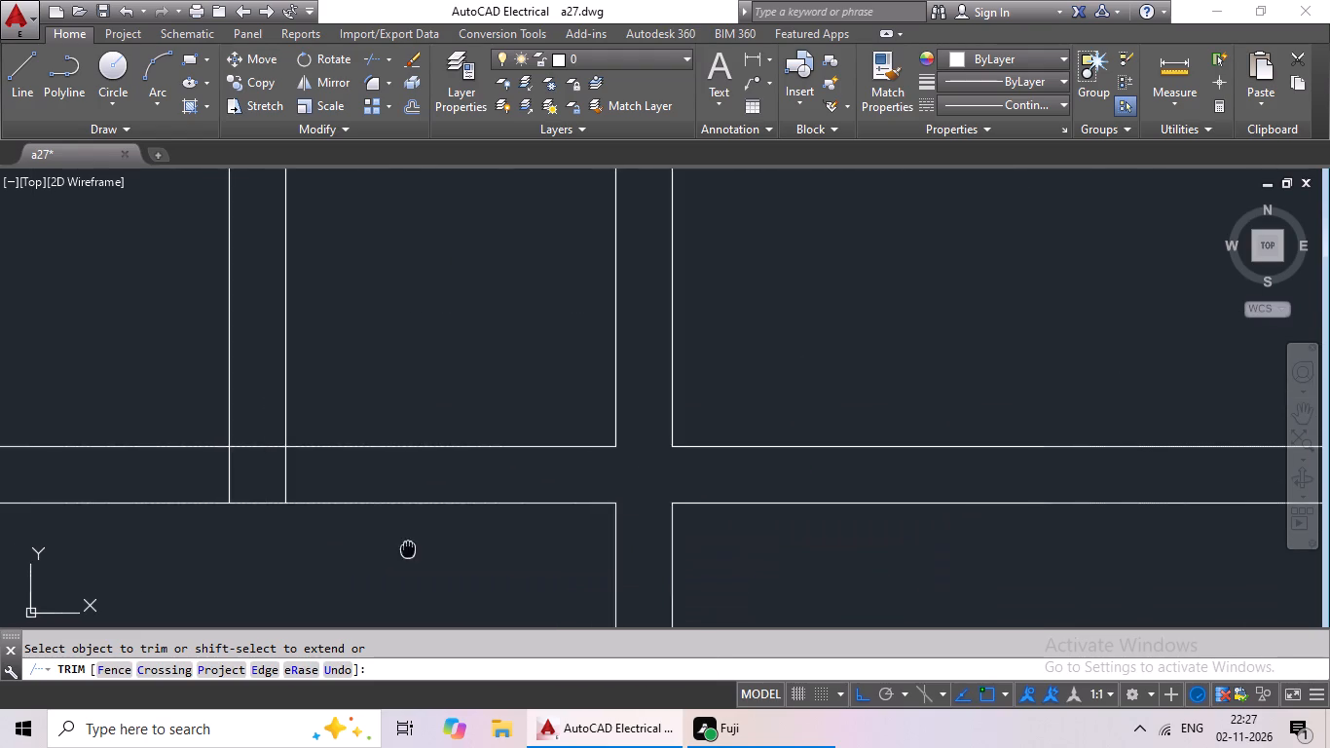
{"action": "middle_click_drag", "start_coordinate": [408, 549], "coordinate": [815, 547]}
{"action": "scroll", "coordinate": [754, 481], "scroll_direction": "up", "scroll_amount": 3}
{"action": "left_click_drag", "start_coordinate": [901, 382], "coordinate": [369, 505]}
{"action": "left_click", "coordinate": [369, 505]}
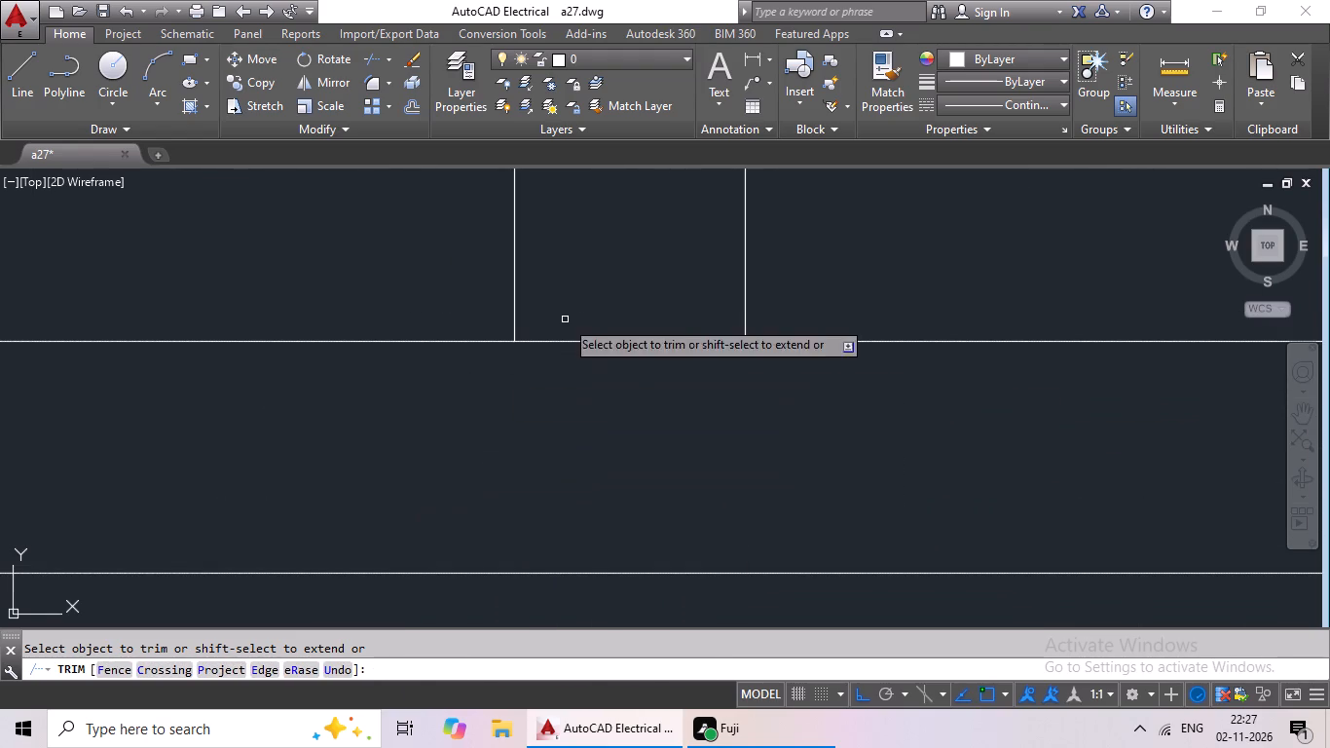
{"action": "left_click_drag", "start_coordinate": [597, 288], "coordinate": [554, 434]}
{"action": "left_click_drag", "start_coordinate": [554, 434], "coordinate": [584, 425]}
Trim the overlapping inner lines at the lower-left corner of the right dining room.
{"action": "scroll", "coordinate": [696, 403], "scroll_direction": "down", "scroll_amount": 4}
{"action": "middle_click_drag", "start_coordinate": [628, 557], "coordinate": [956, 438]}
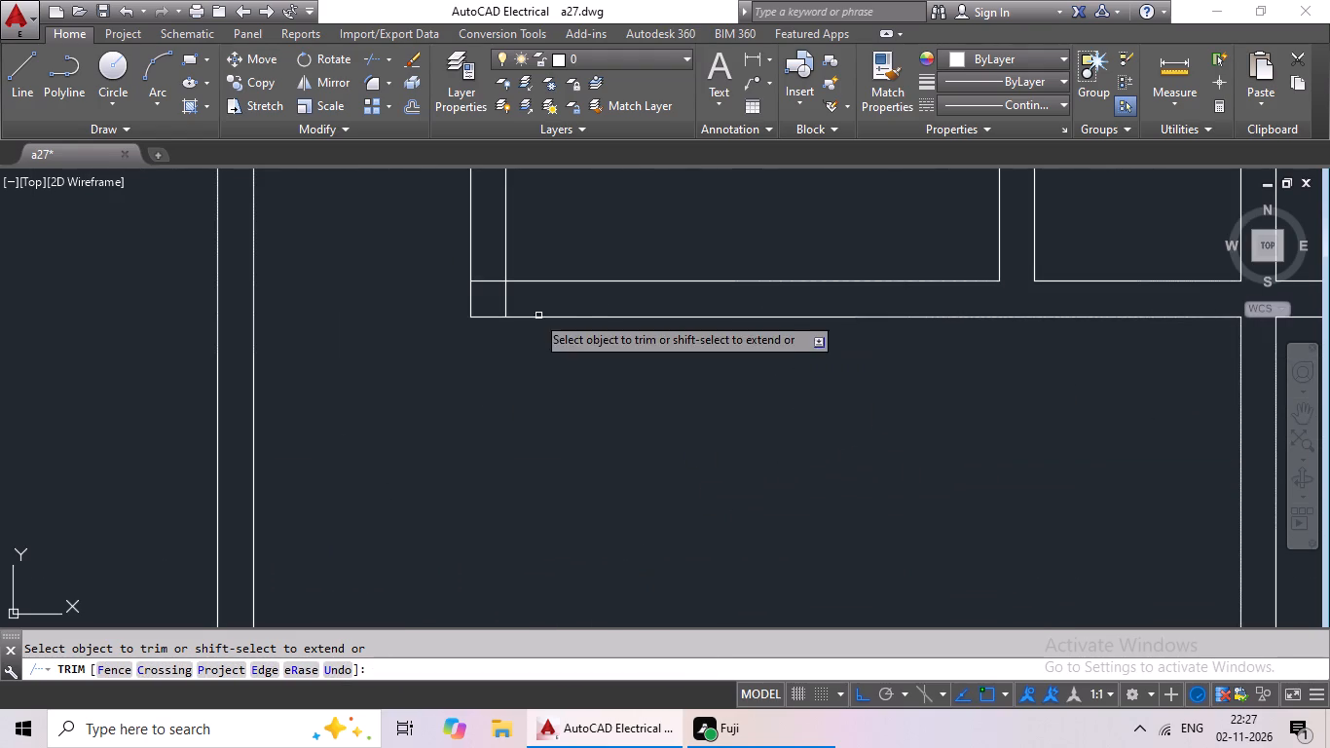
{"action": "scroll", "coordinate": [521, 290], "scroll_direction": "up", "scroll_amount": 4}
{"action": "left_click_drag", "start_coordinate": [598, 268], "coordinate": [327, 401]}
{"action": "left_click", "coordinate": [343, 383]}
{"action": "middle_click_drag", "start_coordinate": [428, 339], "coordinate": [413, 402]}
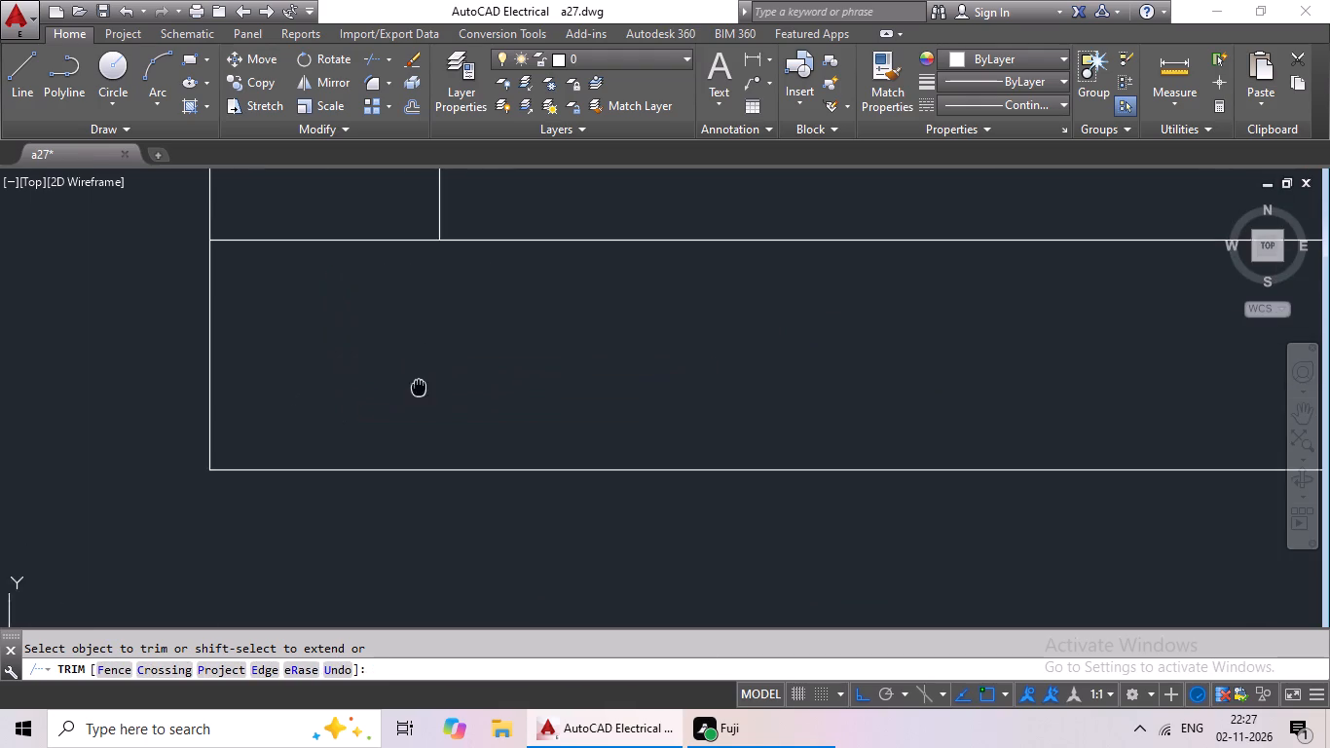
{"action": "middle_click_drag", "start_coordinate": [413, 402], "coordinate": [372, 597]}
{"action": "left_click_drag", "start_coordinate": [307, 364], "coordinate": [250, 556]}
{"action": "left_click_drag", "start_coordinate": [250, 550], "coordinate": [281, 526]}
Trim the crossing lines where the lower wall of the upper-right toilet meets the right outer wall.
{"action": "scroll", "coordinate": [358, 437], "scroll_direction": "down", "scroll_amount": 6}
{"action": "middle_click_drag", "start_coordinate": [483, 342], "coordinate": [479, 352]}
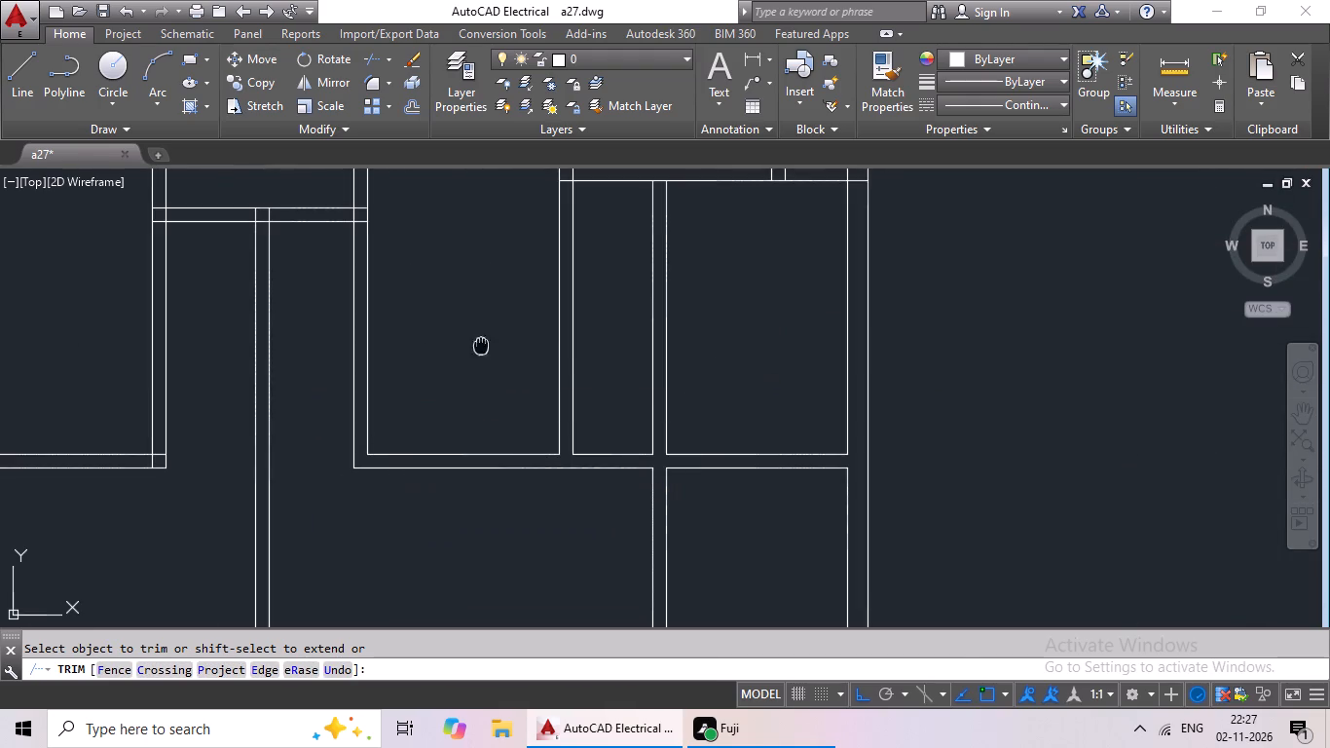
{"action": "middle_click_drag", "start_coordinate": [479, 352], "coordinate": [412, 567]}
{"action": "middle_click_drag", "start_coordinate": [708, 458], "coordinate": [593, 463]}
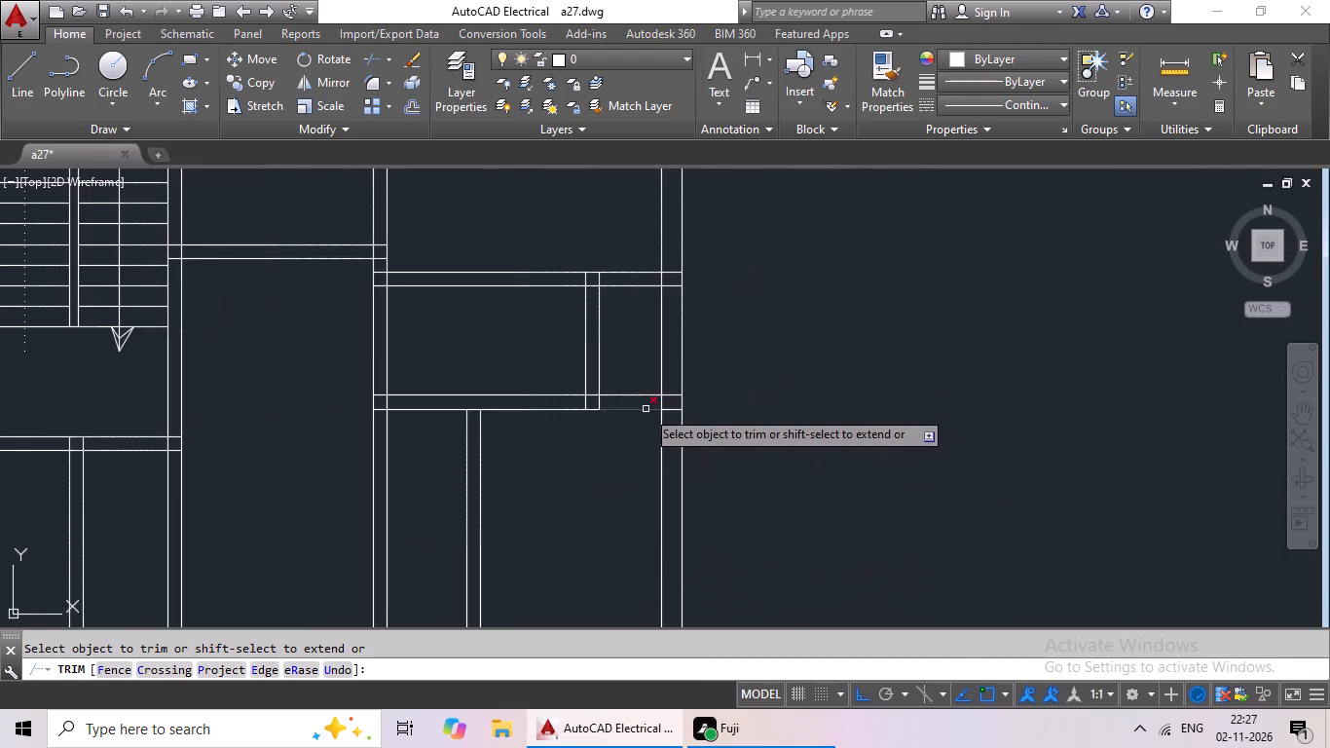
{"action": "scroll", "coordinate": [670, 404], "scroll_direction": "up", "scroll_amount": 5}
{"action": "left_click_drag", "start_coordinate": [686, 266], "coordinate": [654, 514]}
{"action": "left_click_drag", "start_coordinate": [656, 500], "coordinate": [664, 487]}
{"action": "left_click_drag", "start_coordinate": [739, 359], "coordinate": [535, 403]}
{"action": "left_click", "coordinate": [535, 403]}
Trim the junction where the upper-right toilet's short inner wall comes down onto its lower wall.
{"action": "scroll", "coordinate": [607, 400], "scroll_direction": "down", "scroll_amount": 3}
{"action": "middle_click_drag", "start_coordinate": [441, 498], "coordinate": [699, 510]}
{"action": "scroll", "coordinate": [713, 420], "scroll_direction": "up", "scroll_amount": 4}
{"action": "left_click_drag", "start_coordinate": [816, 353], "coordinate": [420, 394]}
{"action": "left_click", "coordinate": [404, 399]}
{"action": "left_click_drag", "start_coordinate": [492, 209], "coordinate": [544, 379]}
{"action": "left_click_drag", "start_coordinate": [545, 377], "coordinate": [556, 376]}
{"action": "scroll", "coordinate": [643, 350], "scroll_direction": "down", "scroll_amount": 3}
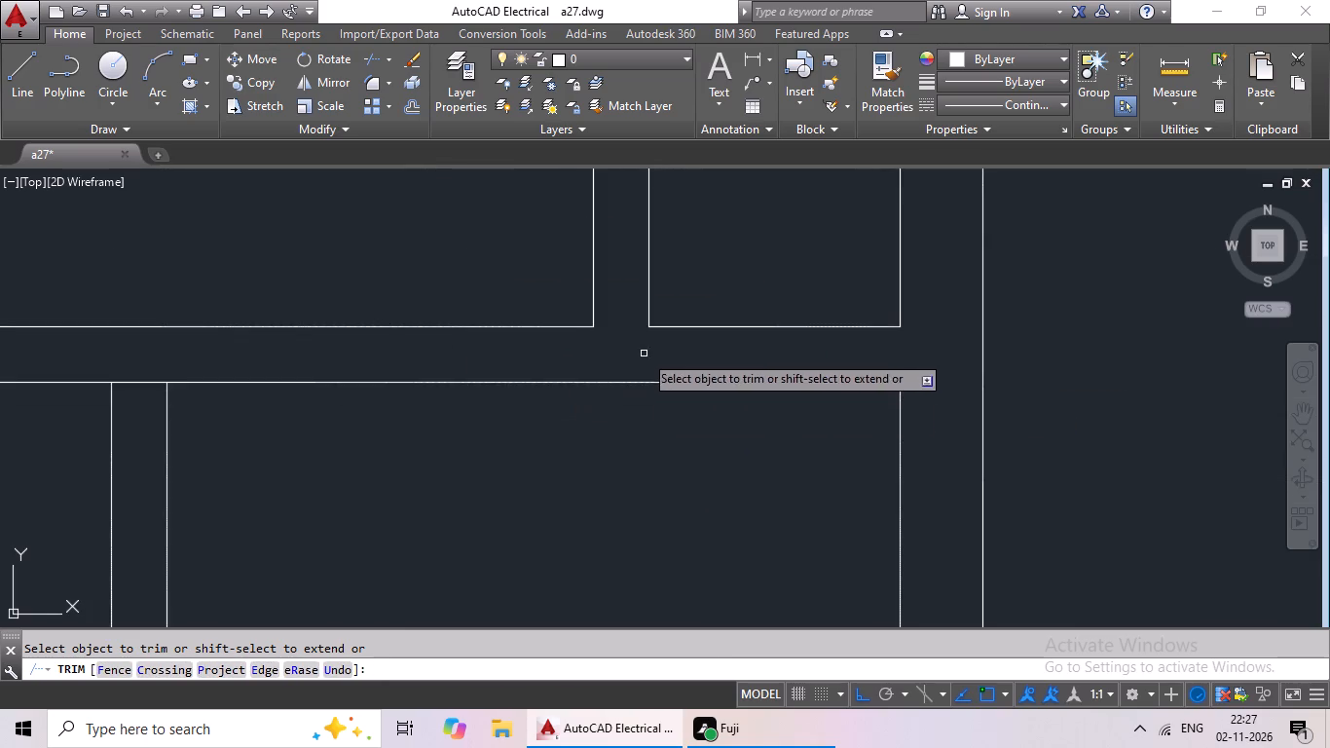
Undo the recent junction trims around the right dining room, right bedroom and upper-right toilet.
{"action": "middle_click_drag", "start_coordinate": [611, 480], "coordinate": [683, 373]}
{"action": "scroll", "coordinate": [683, 375], "scroll_direction": "down", "scroll_amount": 4}
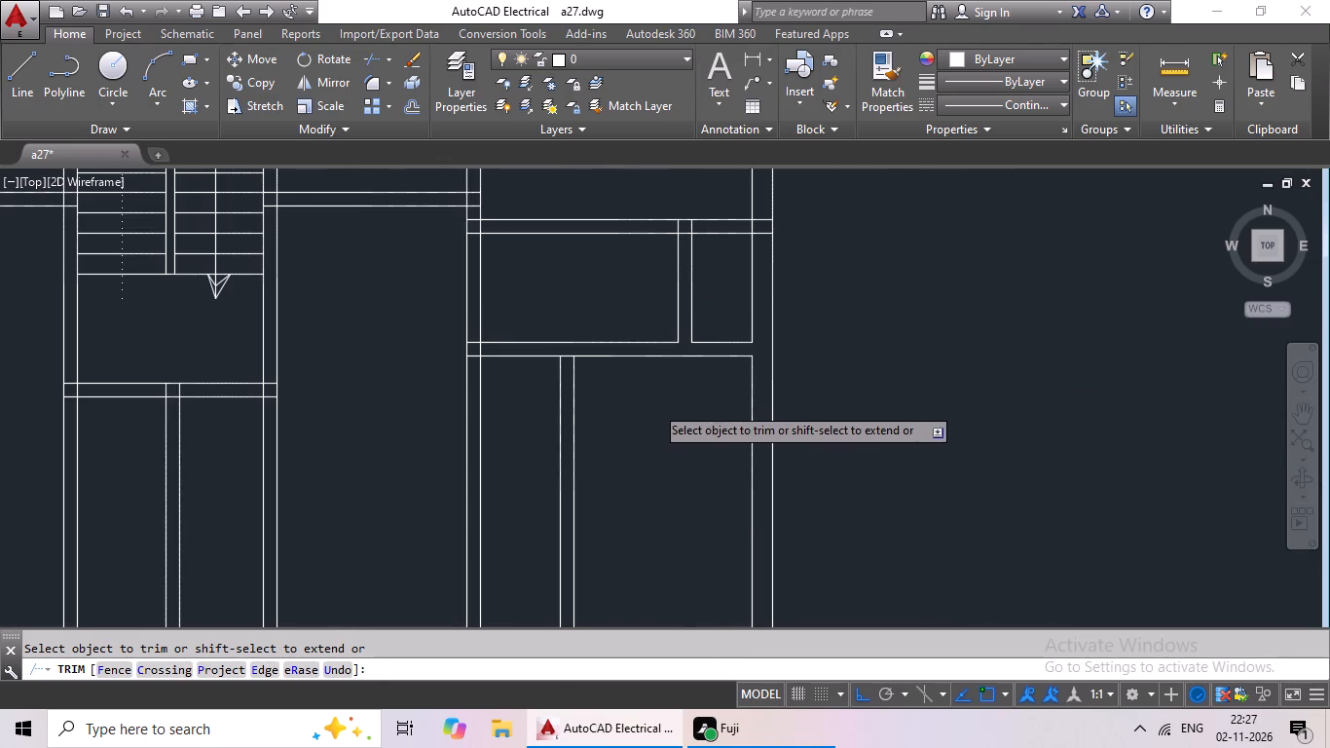
{"action": "scroll", "coordinate": [656, 404], "scroll_direction": "down", "scroll_amount": 1}
{"action": "middle_click_drag", "start_coordinate": [650, 444], "coordinate": [704, 360]}
{"action": "scroll", "coordinate": [704, 360], "scroll_direction": "down", "scroll_amount": 1}
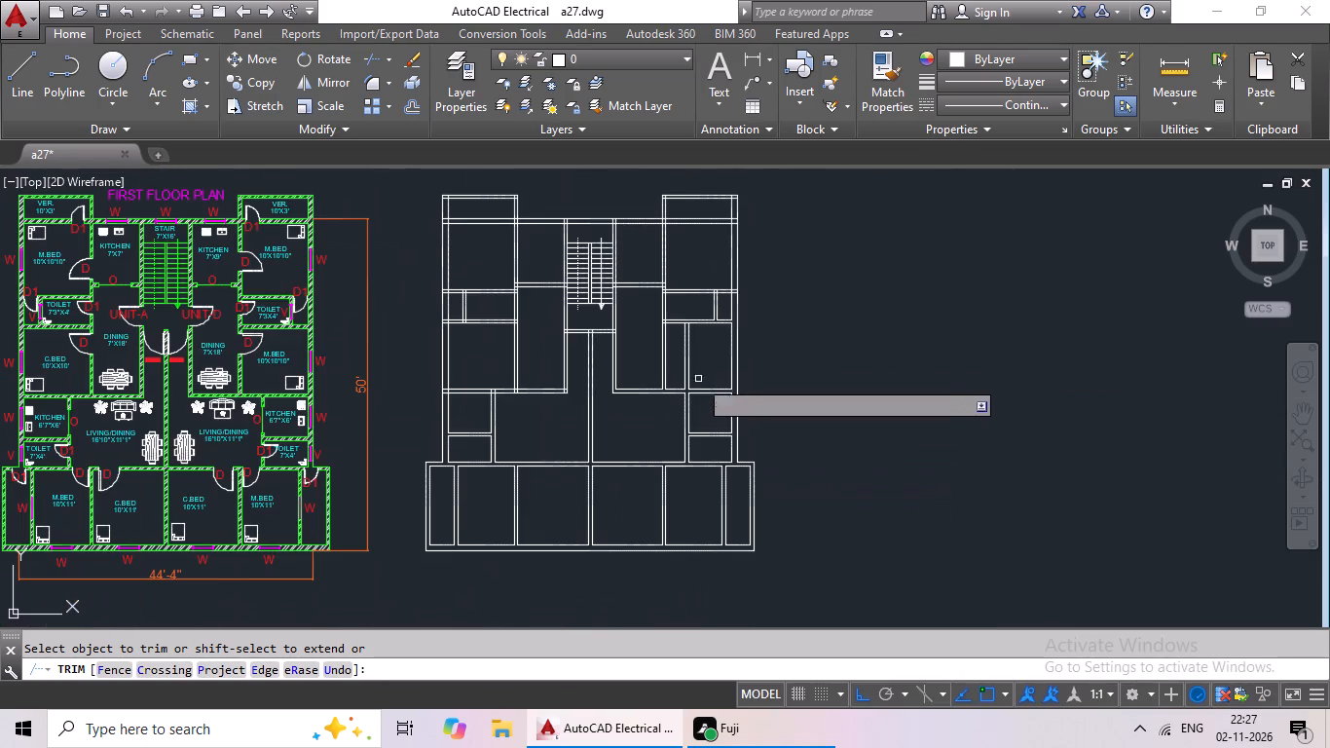
{"action": "middle_click_drag", "start_coordinate": [639, 436], "coordinate": [748, 424]}
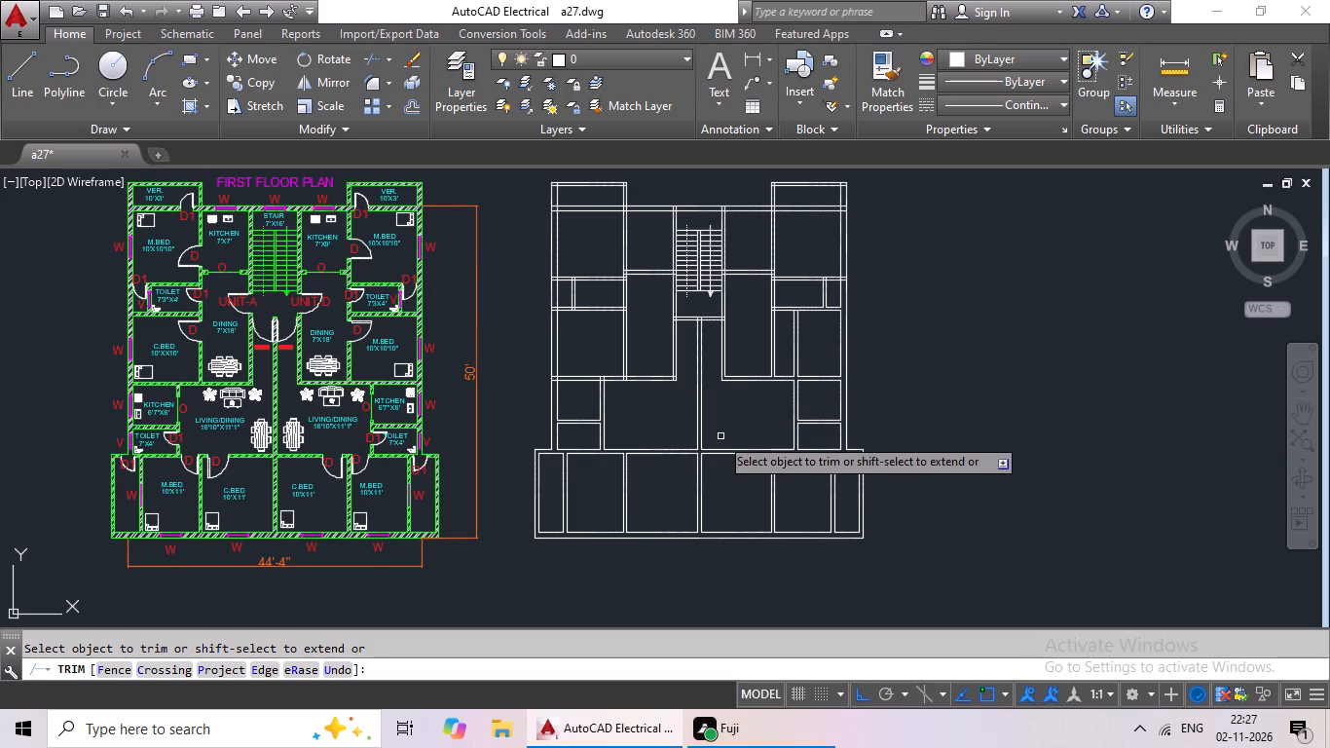
{"action": "key", "text": "ctrl+z"}
{"action": "scroll", "coordinate": [713, 445], "scroll_direction": "down", "scroll_amount": 3, "text": "ctrl"}
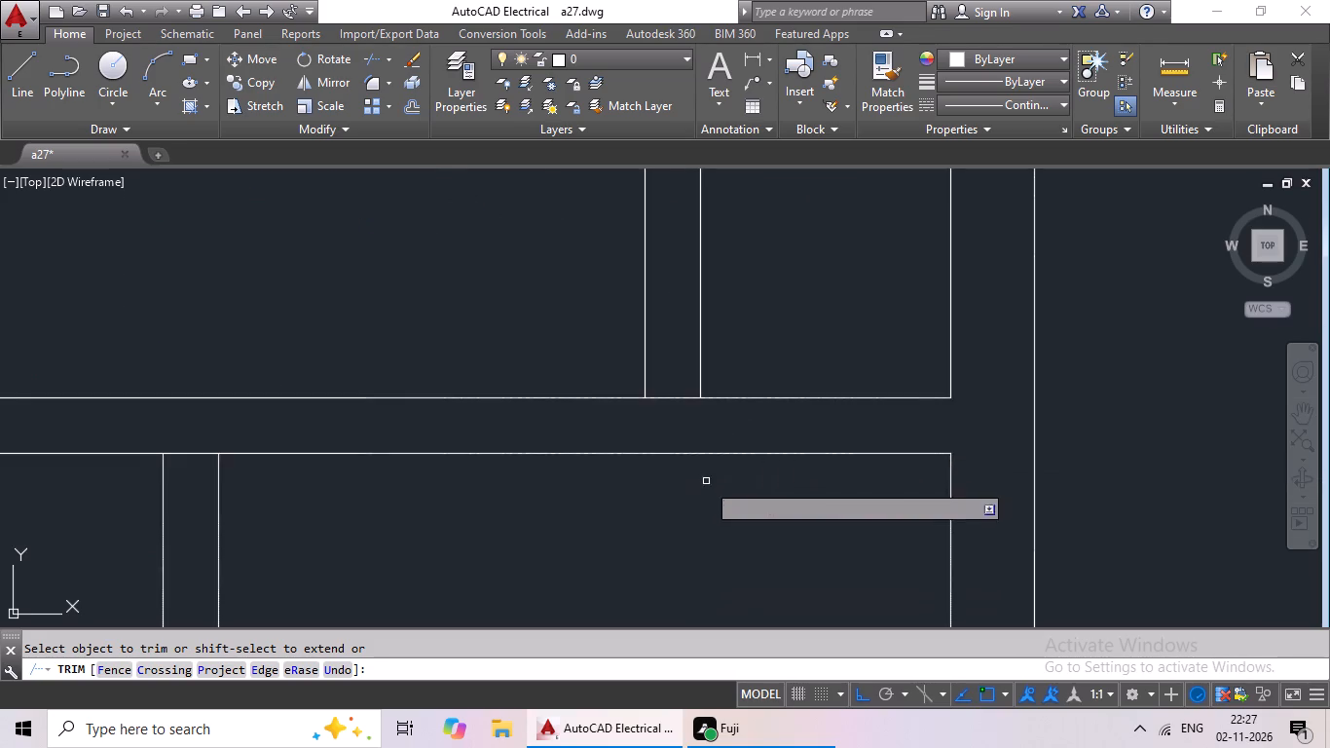
{"action": "scroll", "coordinate": [724, 557], "scroll_direction": "down", "scroll_amount": 5, "text": "ctrl"}
{"action": "middle_click_drag", "start_coordinate": [704, 518], "coordinate": [708, 369]}
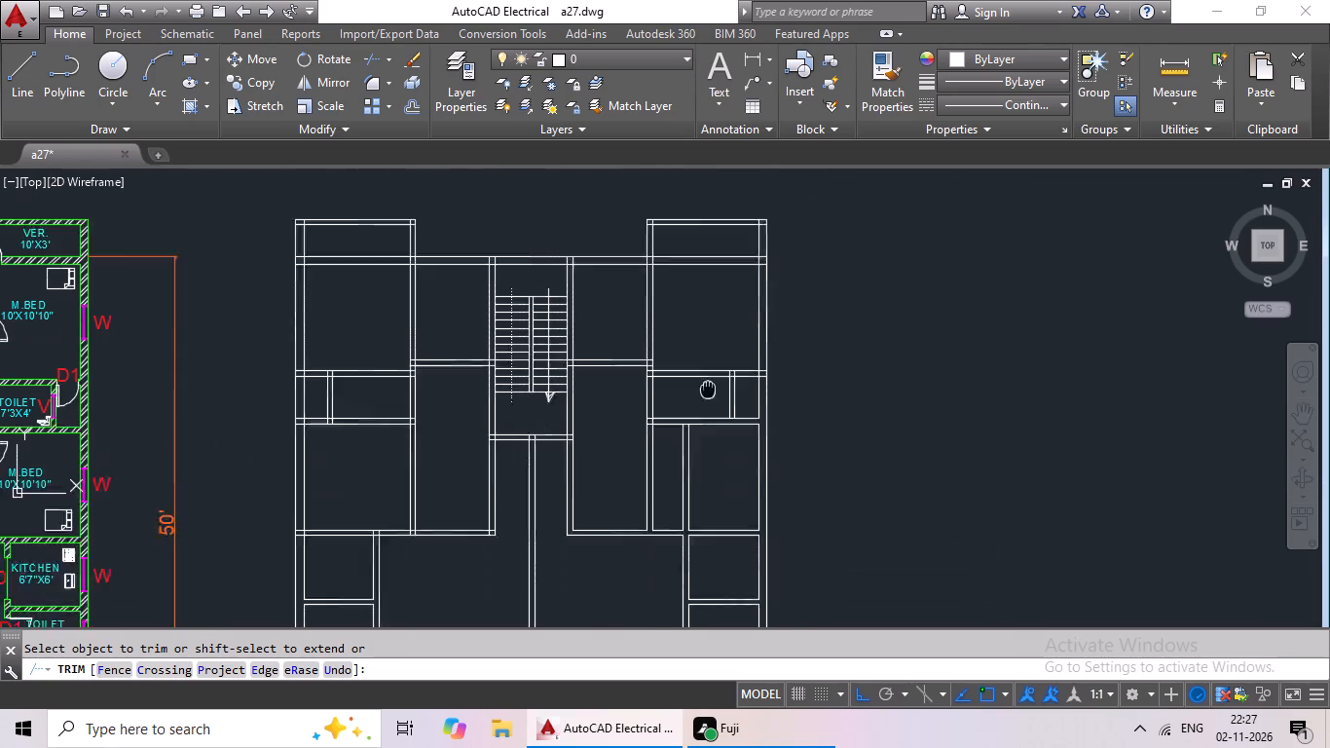
{"action": "middle_click_drag", "start_coordinate": [708, 369], "coordinate": [708, 318]}
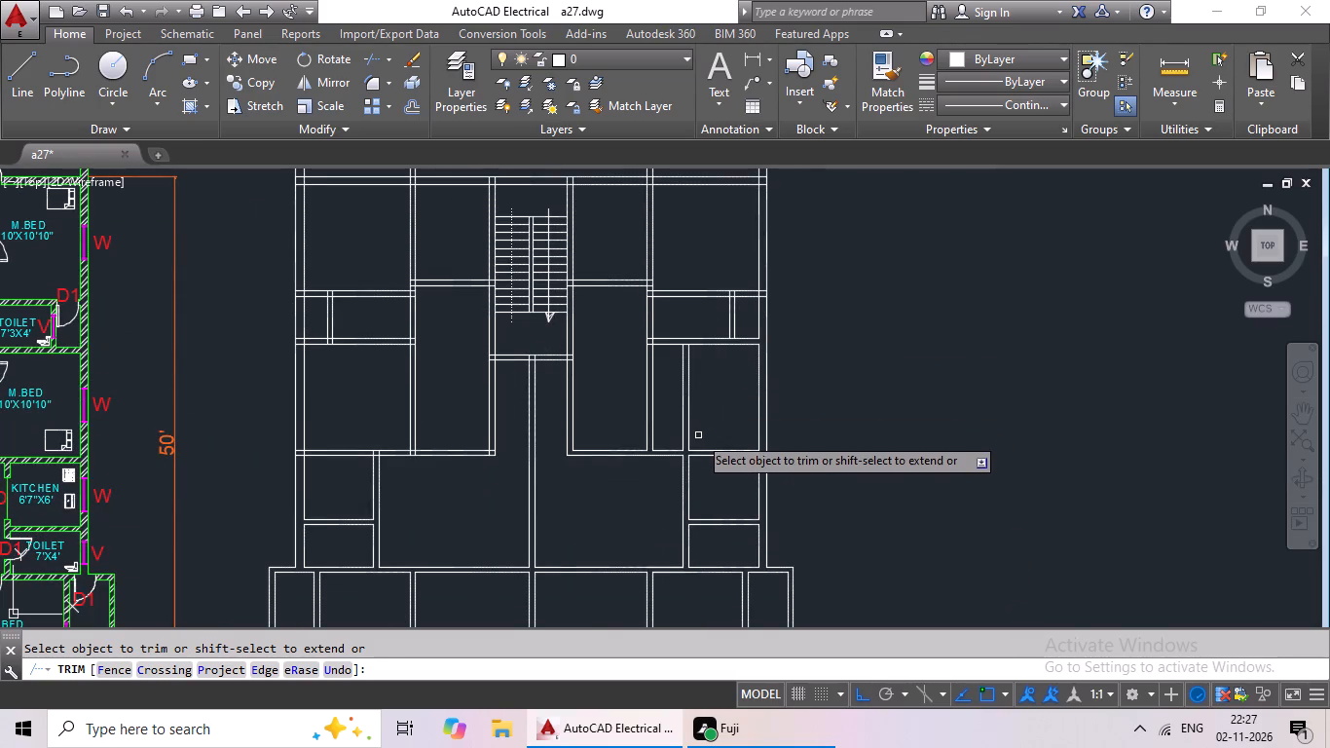
{"action": "key", "text": "ctrl+z"}
{"action": "key", "text": "ctrl+z"}
{"action": "scroll", "coordinate": [695, 416], "scroll_direction": "down", "scroll_amount": 6, "text": "ctrl"}
{"action": "middle_click_drag", "start_coordinate": [648, 449], "coordinate": [665, 298], "text": "ctrl"}
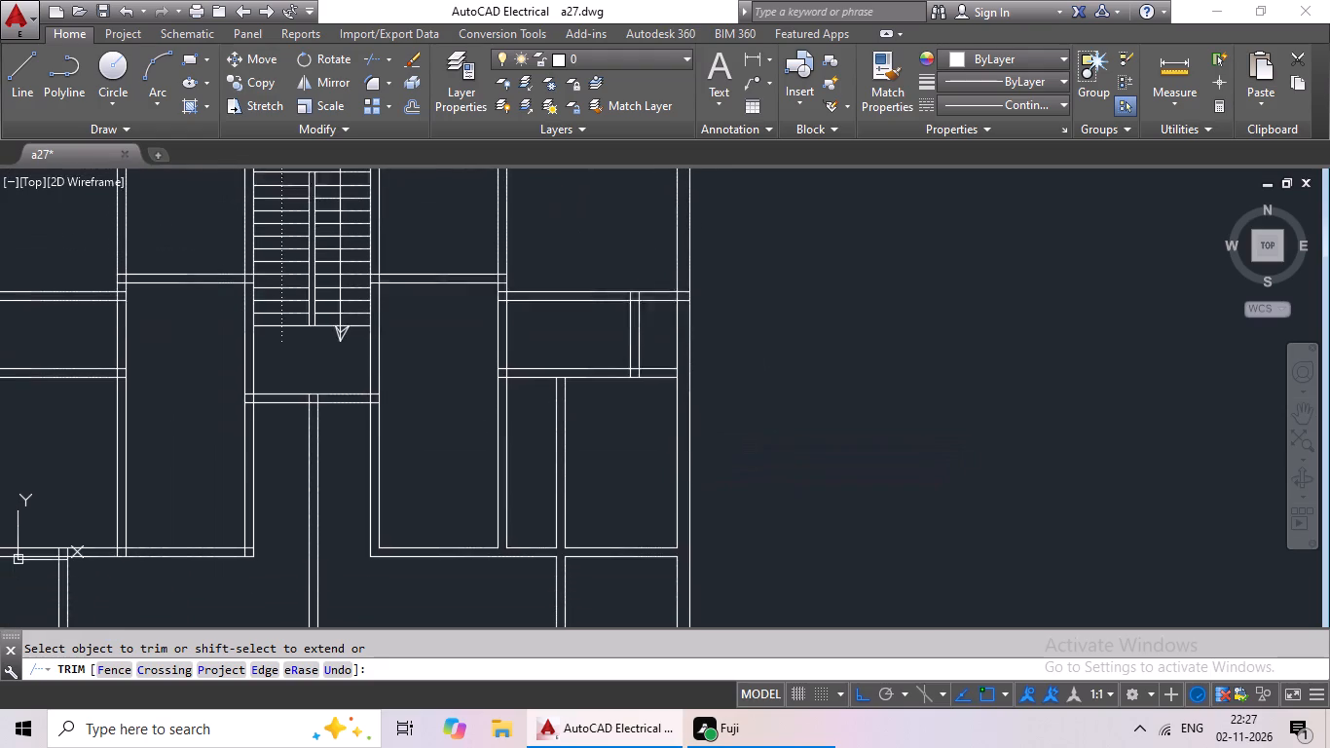
{"action": "middle_click_drag", "start_coordinate": [665, 298], "coordinate": [665, 292], "text": "ctrl"}
{"action": "key", "text": "ctrl+z"}
{"action": "key", "text": "ctrl+z"}
{"action": "scroll", "coordinate": [648, 356], "scroll_direction": "down", "scroll_amount": 6, "text": "ctrl"}
{"action": "key", "text": "ctrl+z"}
{"action": "key", "text": "ctrl+z"}
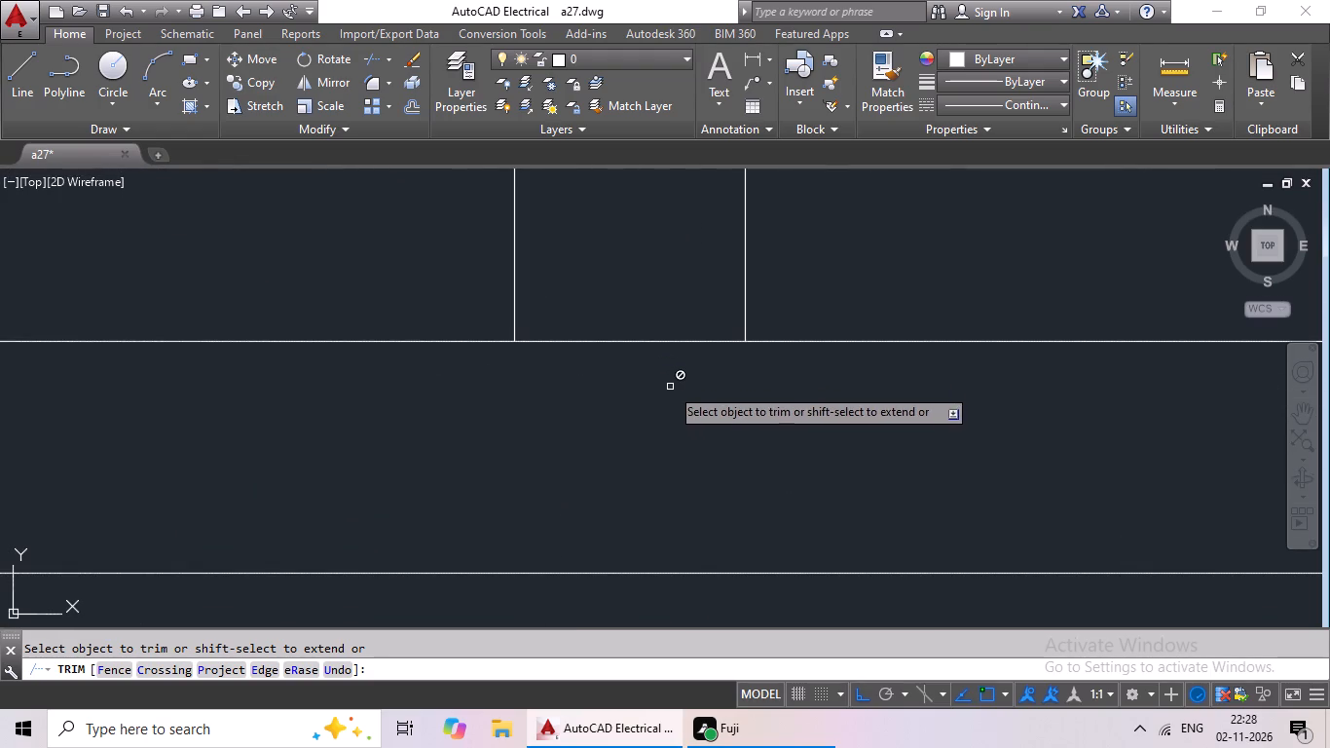
{"action": "key", "text": "ctrl+z"}
{"action": "key", "text": "ctrl+z"}
{"action": "scroll", "coordinate": [683, 387], "scroll_direction": "down", "scroll_amount": 7}
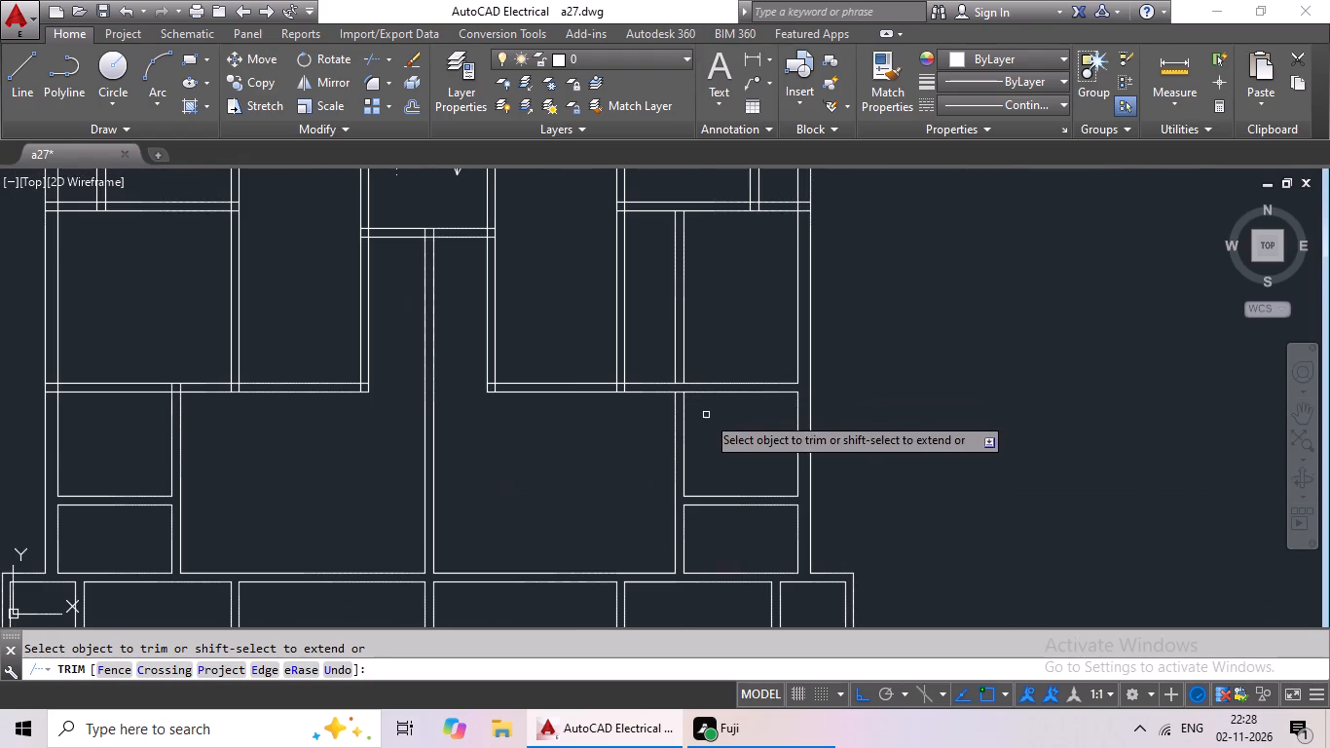
Delete the extra vertical wall's two lines inside the right bedroom, between the toilet's lower wall and the kitchen's top wall.
{"action": "middle_click_drag", "start_coordinate": [655, 429], "coordinate": [666, 509]}
{"action": "middle_click_drag", "start_coordinate": [685, 444], "coordinate": [920, 430]}
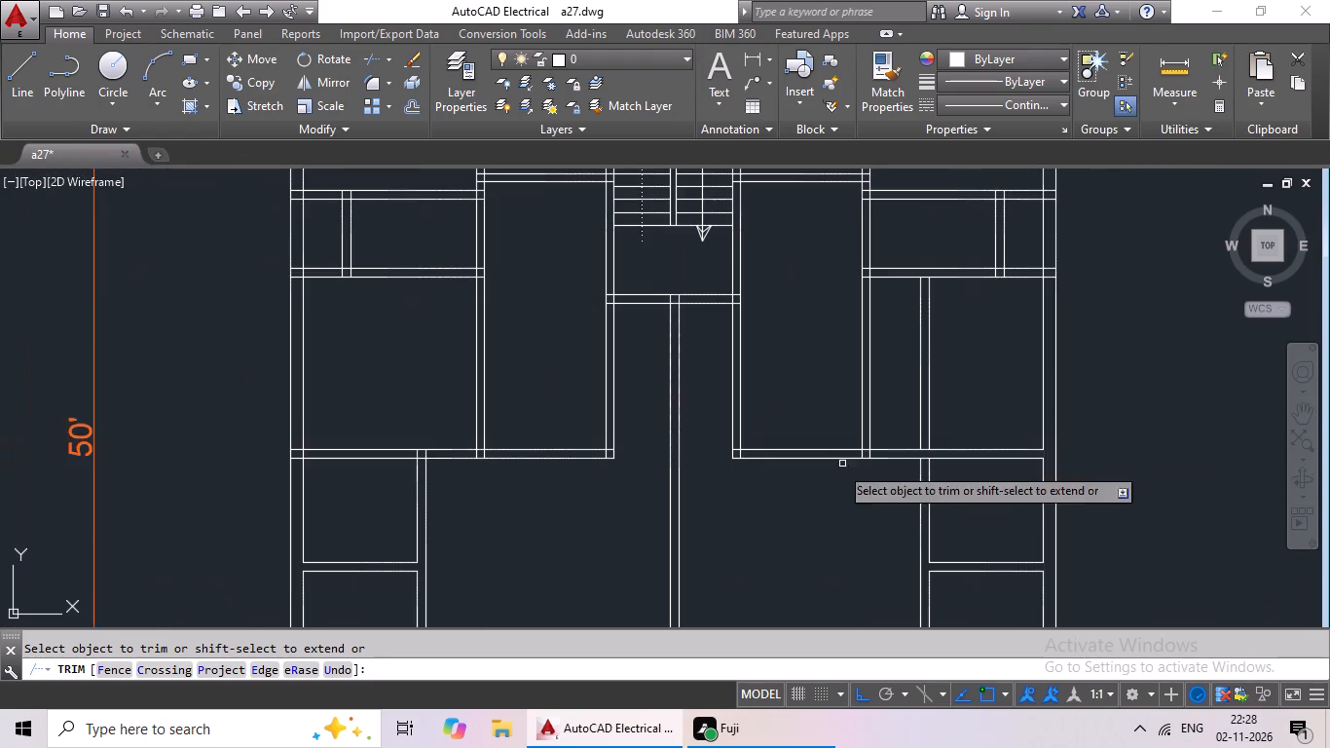
{"action": "scroll", "coordinate": [801, 474], "scroll_direction": "down", "scroll_amount": 1}
{"action": "middle_click_drag", "start_coordinate": [797, 494], "coordinate": [899, 472]}
{"action": "right_click_drag", "start_coordinate": [895, 482], "coordinate": [883, 487]}
{"action": "scroll", "coordinate": [865, 490], "scroll_direction": "down", "scroll_amount": 1}
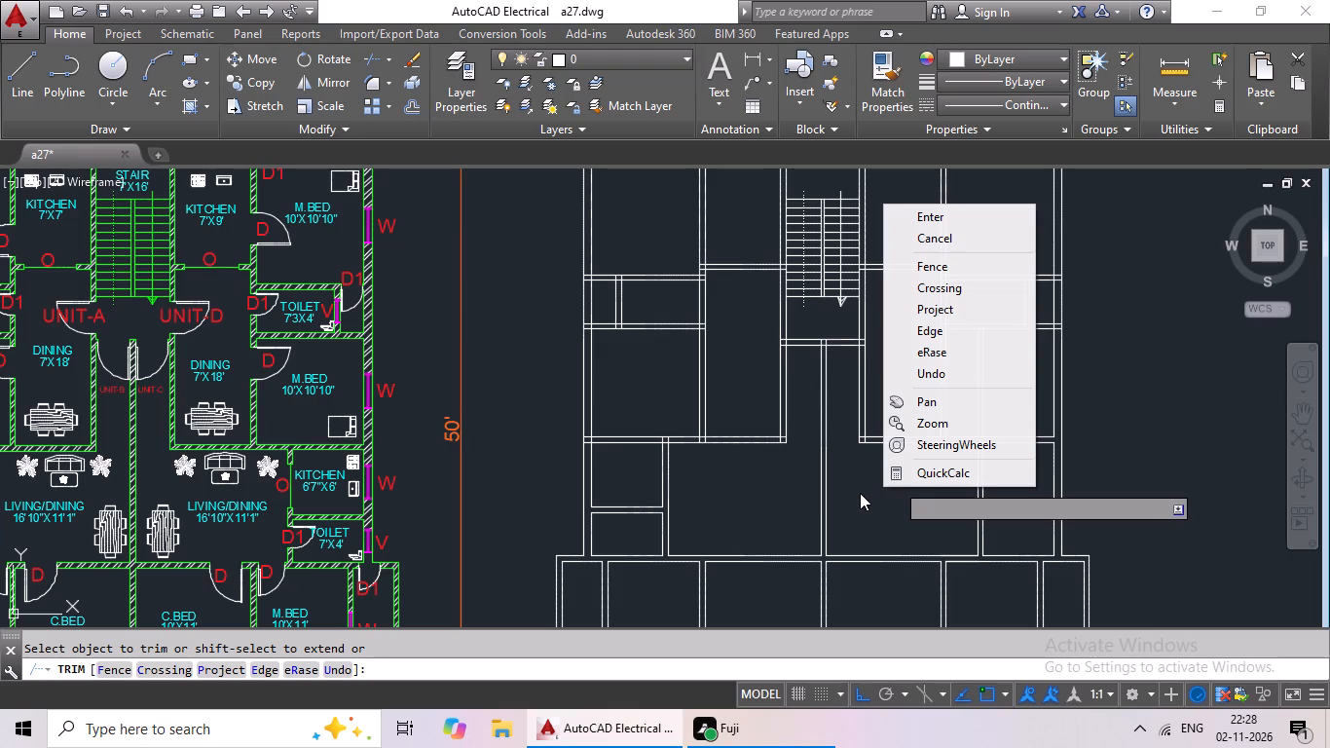
{"action": "key", "text": "Escape"}
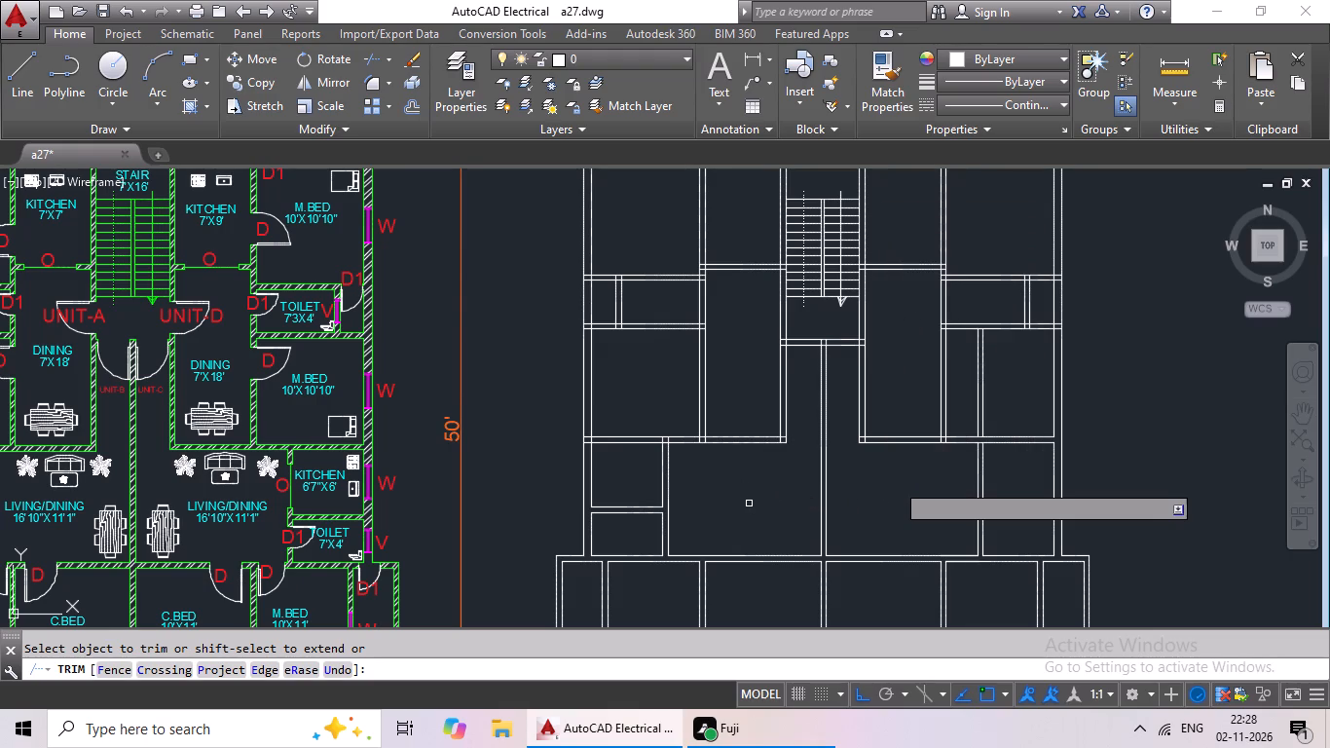
{"action": "middle_click_drag", "start_coordinate": [750, 502], "coordinate": [812, 476]}
{"action": "middle_click_drag", "start_coordinate": [841, 467], "coordinate": [880, 457]}
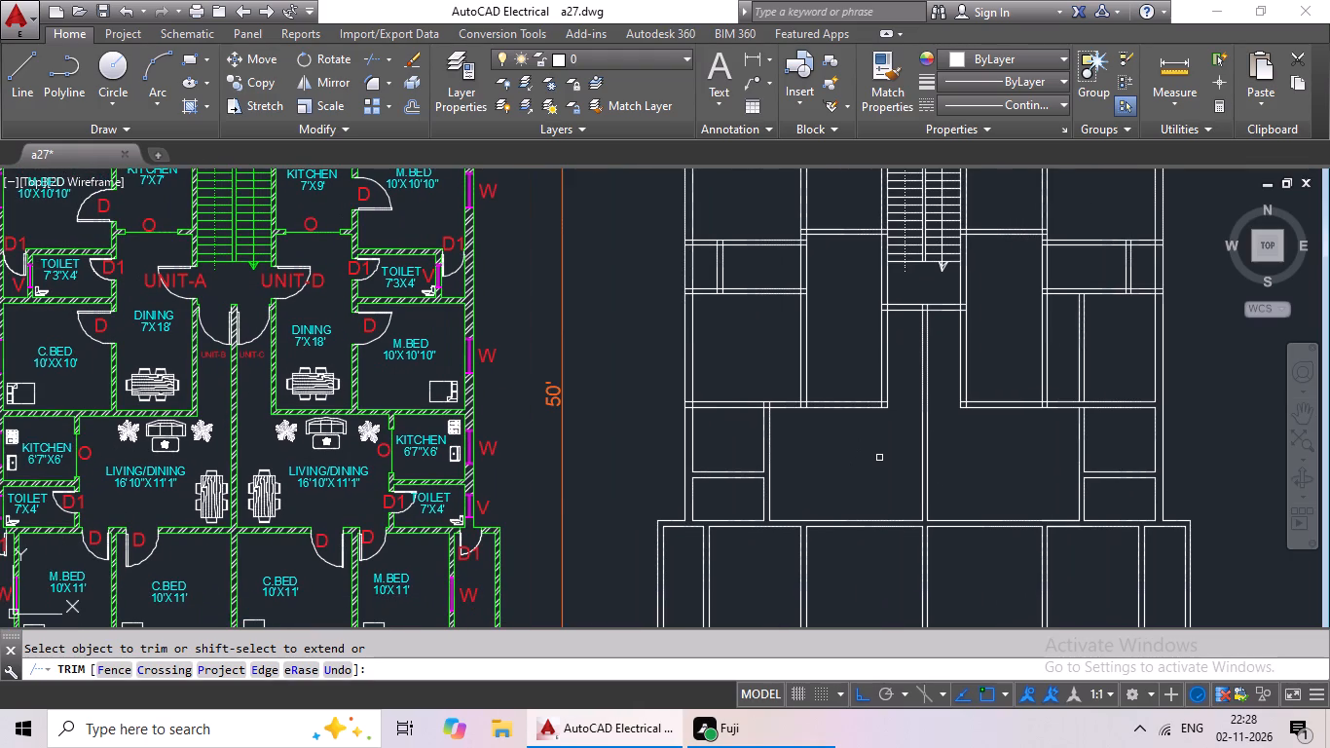
{"action": "scroll", "coordinate": [879, 458], "scroll_direction": "down", "scroll_amount": 1}
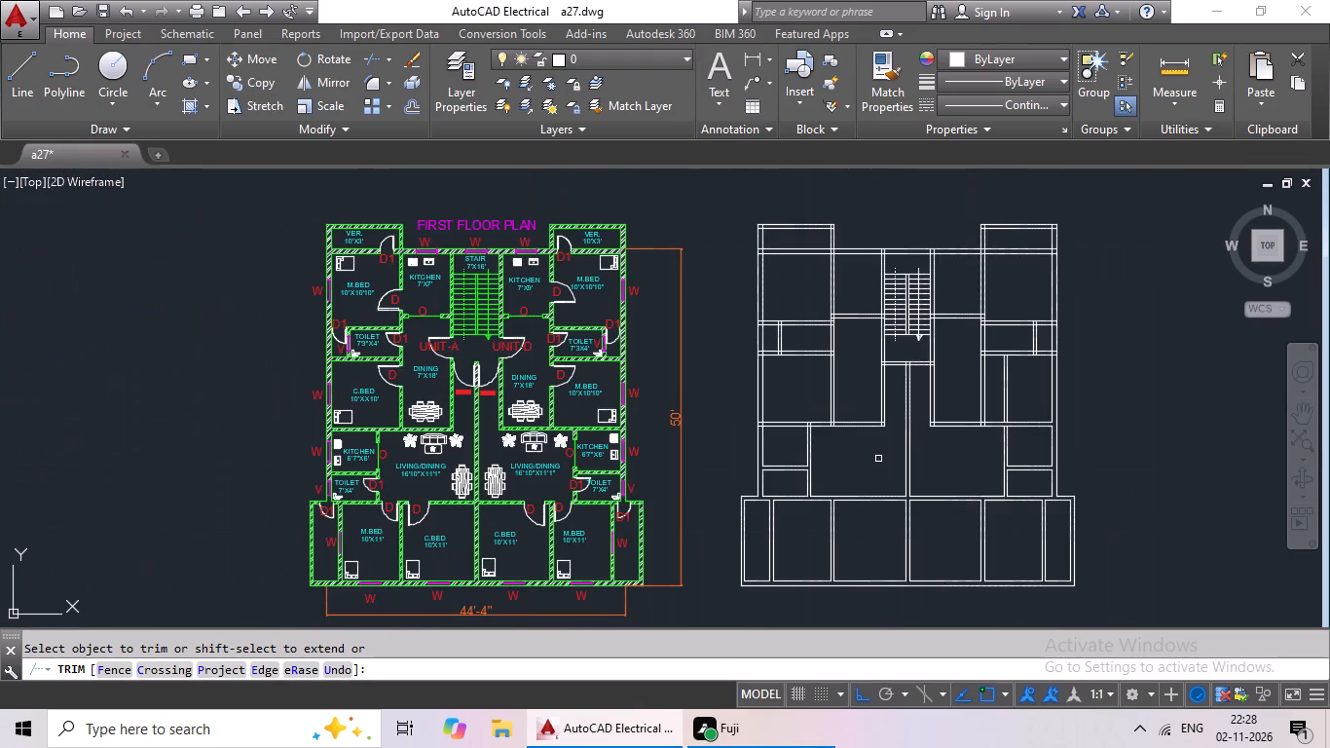
{"action": "middle_click_drag", "start_coordinate": [875, 458], "coordinate": [750, 496]}
{"action": "scroll", "coordinate": [860, 431], "scroll_direction": "up", "scroll_amount": 2}
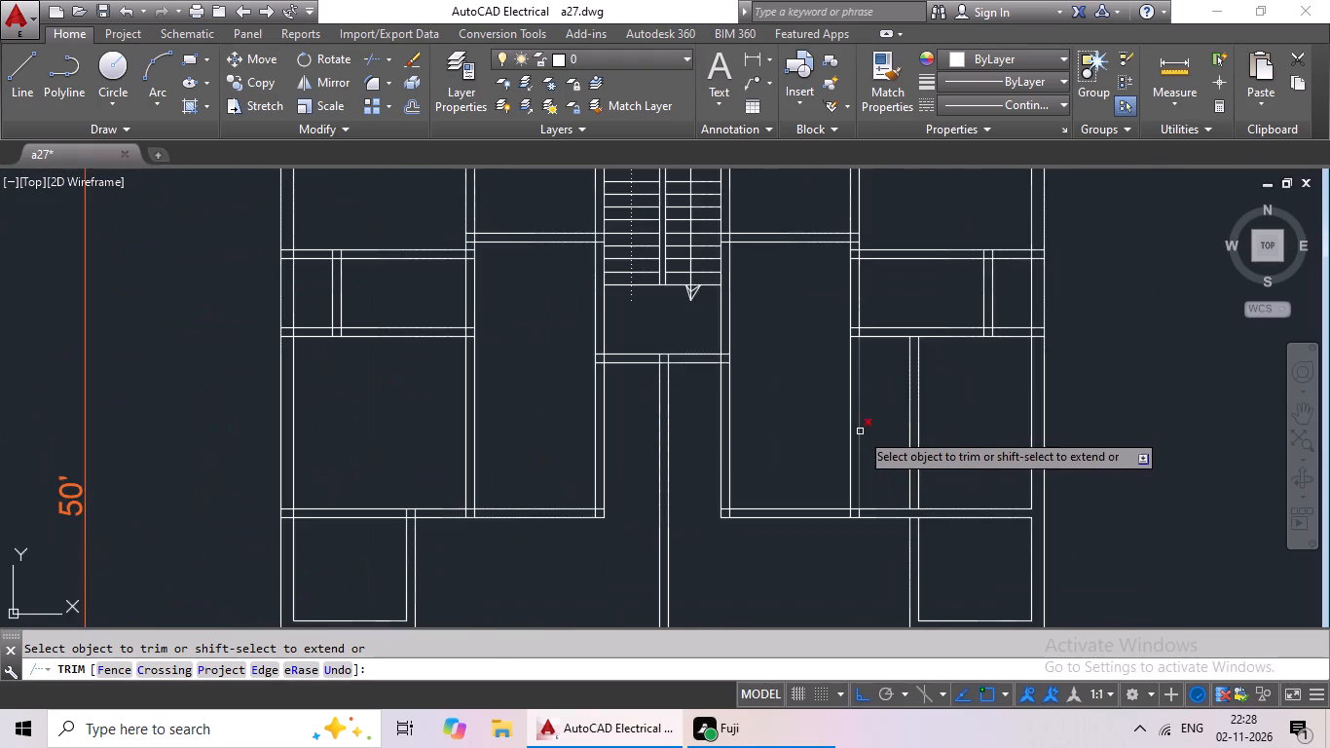
{"action": "scroll", "coordinate": [892, 381], "scroll_direction": "up", "scroll_amount": 2}
{"action": "scroll", "coordinate": [896, 361], "scroll_direction": "down", "scroll_amount": 4}
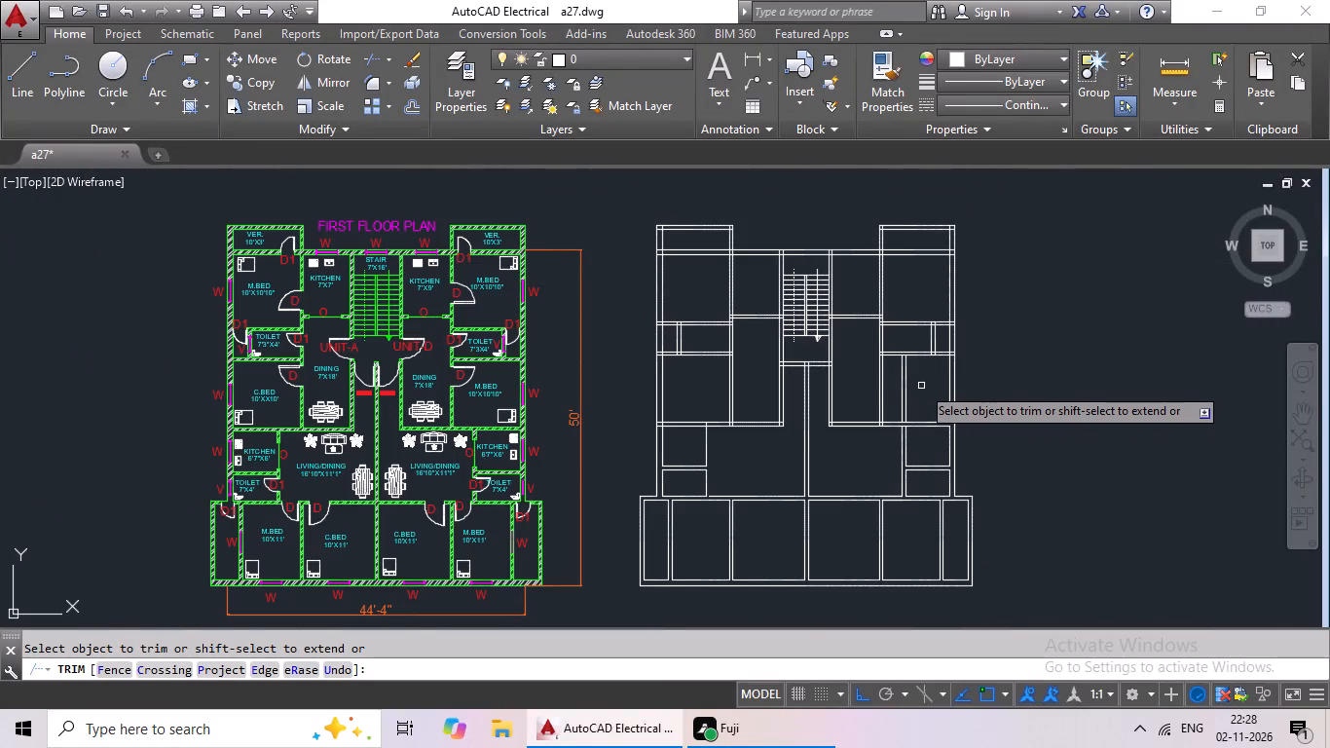
{"action": "scroll", "coordinate": [920, 387], "scroll_direction": "up", "scroll_amount": 1}
{"action": "left_click_drag", "start_coordinate": [933, 375], "coordinate": [874, 424]}
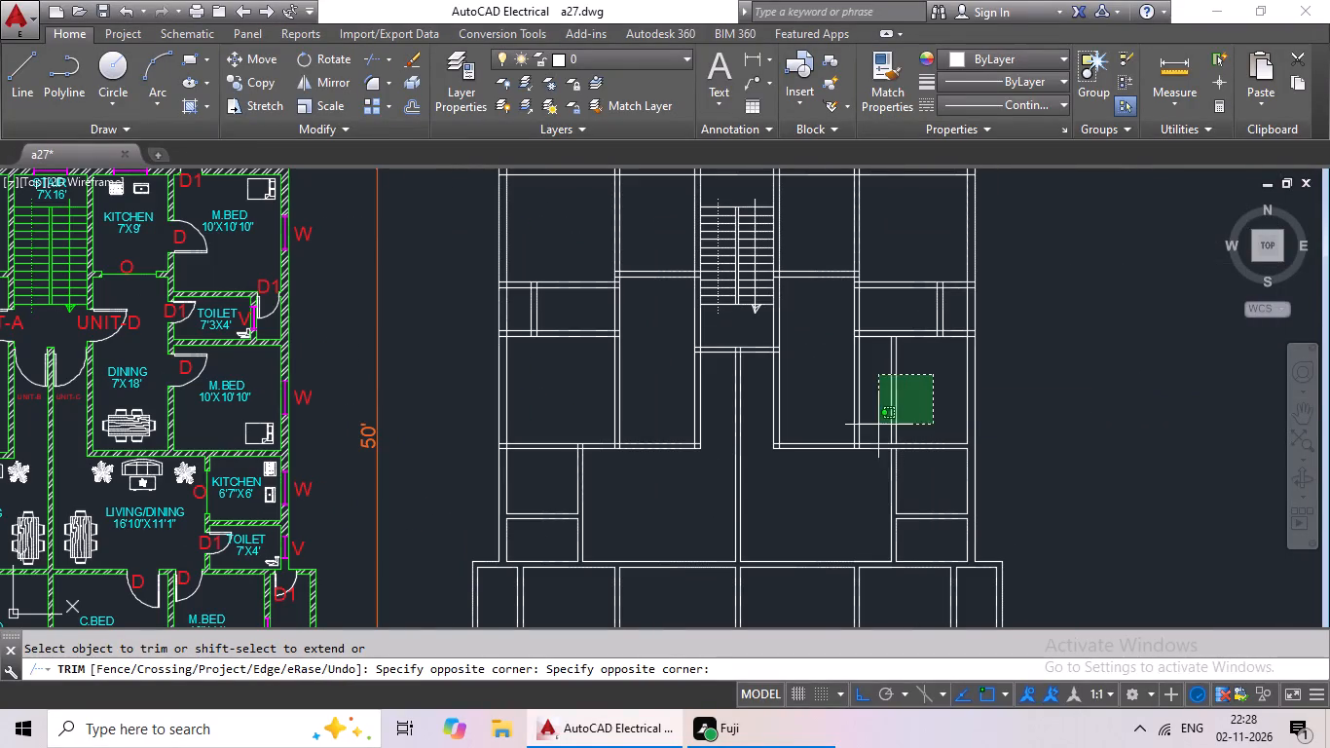
{"action": "left_click_drag", "start_coordinate": [874, 424], "coordinate": [873, 417]}
{"action": "key", "text": "Escape"}
{"action": "left_click_drag", "start_coordinate": [923, 346], "coordinate": [868, 421]}
{"action": "scroll", "coordinate": [893, 410], "scroll_direction": "down", "scroll_amount": 2}
{"action": "scroll", "coordinate": [893, 410], "scroll_direction": "up", "scroll_amount": 2}
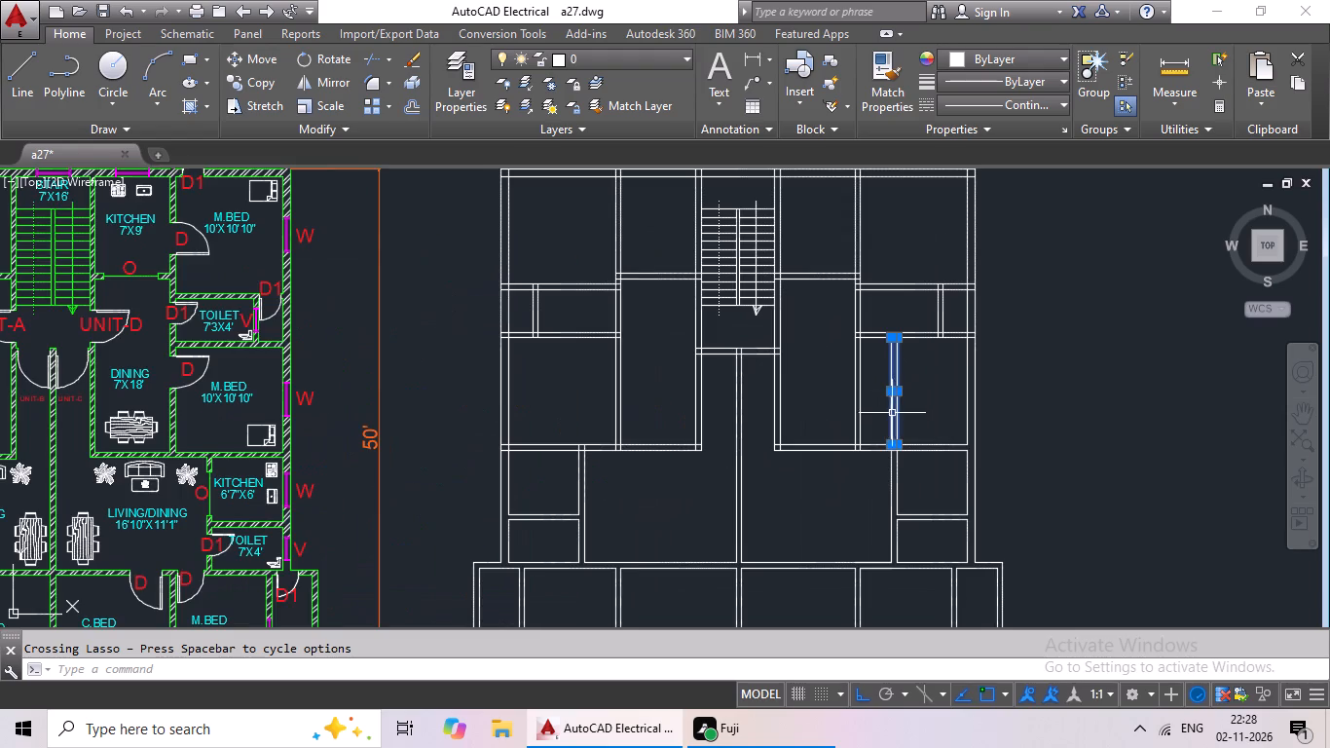
{"action": "key", "text": "Delete"}
Trim the overlapping inner lines at the lower-right corner of the left dining room.
{"action": "scroll", "coordinate": [885, 417], "scroll_direction": "down", "scroll_amount": 1}
{"action": "middle_click_drag", "start_coordinate": [888, 414], "coordinate": [823, 471]}
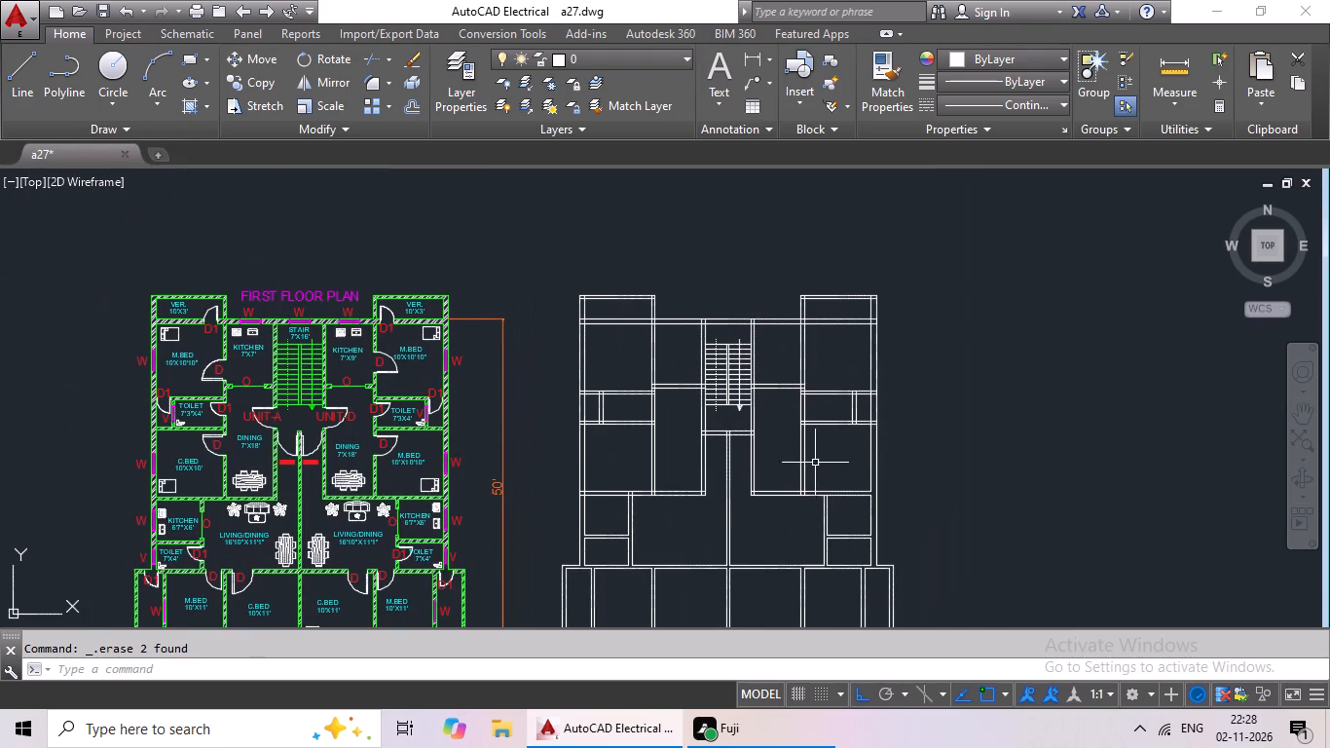
{"action": "scroll", "coordinate": [786, 444], "scroll_direction": "up", "scroll_amount": 1}
{"action": "middle_click_drag", "start_coordinate": [788, 456], "coordinate": [882, 436]}
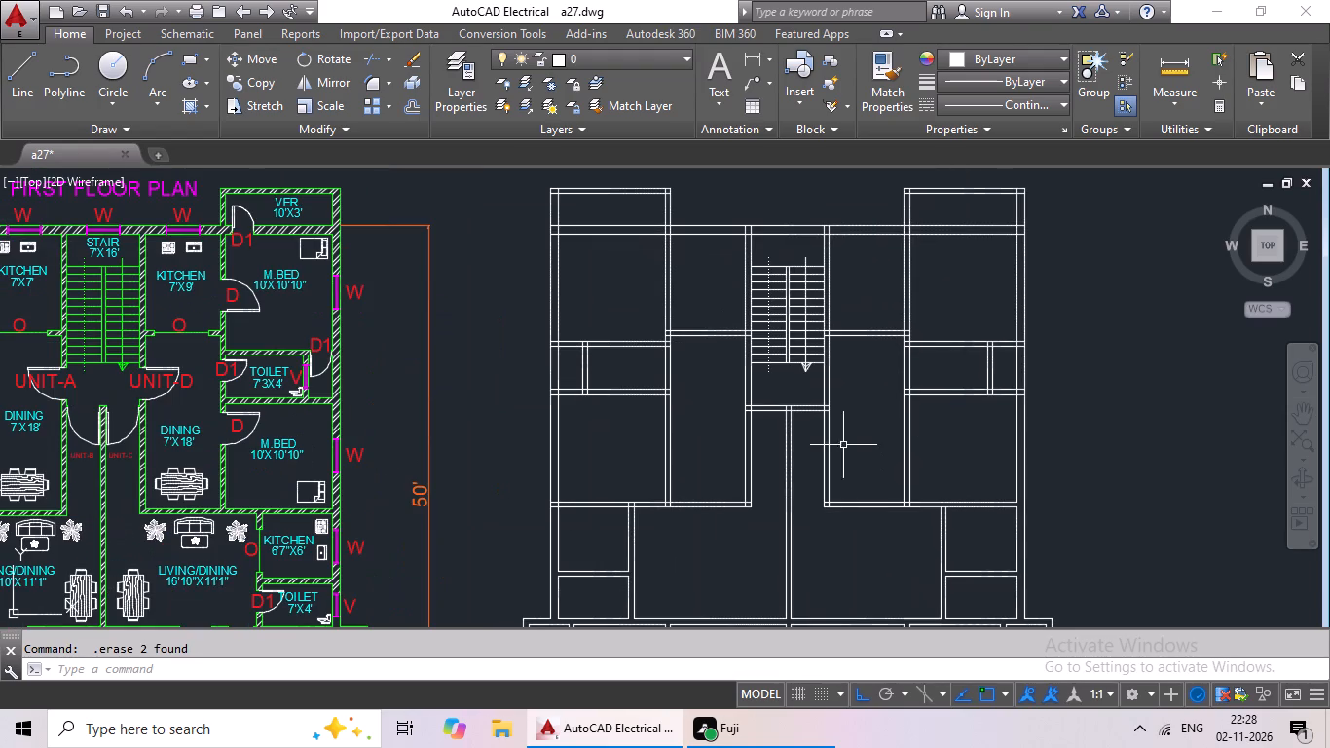
{"action": "middle_click_drag", "start_coordinate": [864, 457], "coordinate": [872, 386]}
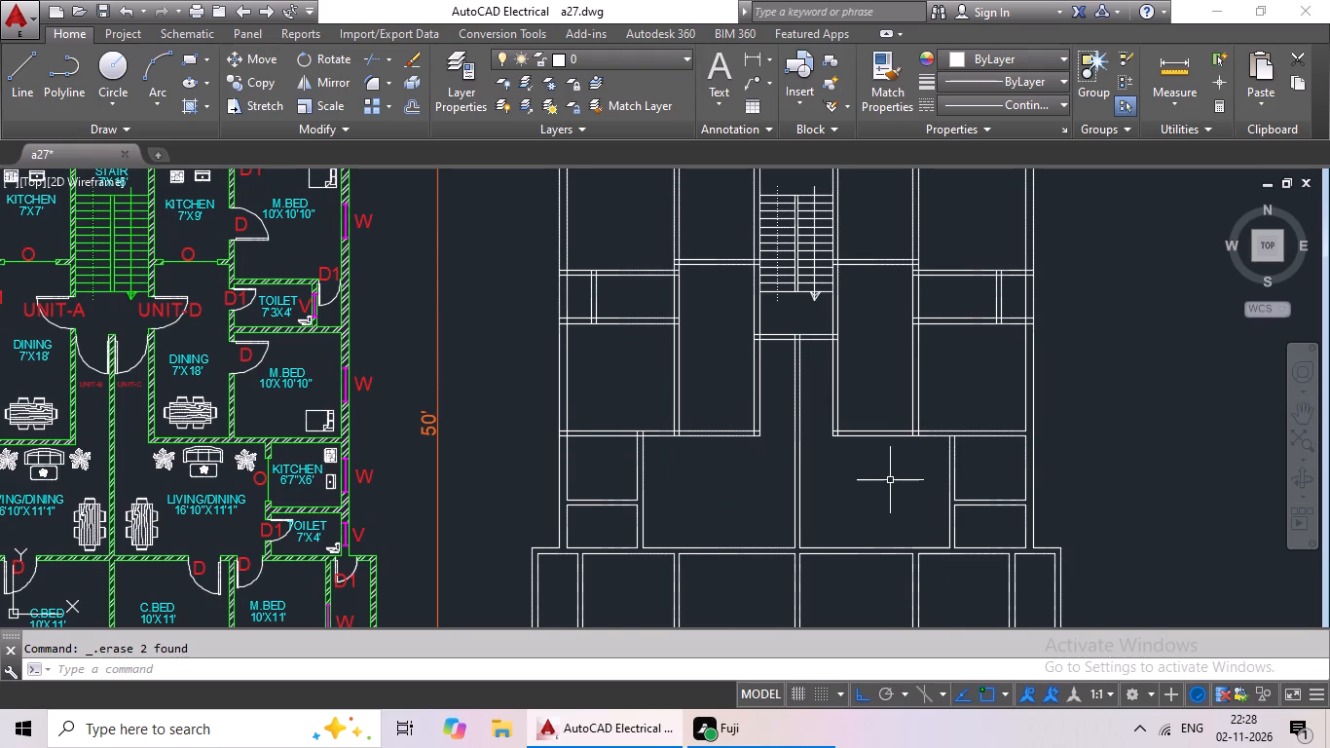
{"action": "middle_click_drag", "start_coordinate": [889, 481], "coordinate": [928, 466]}
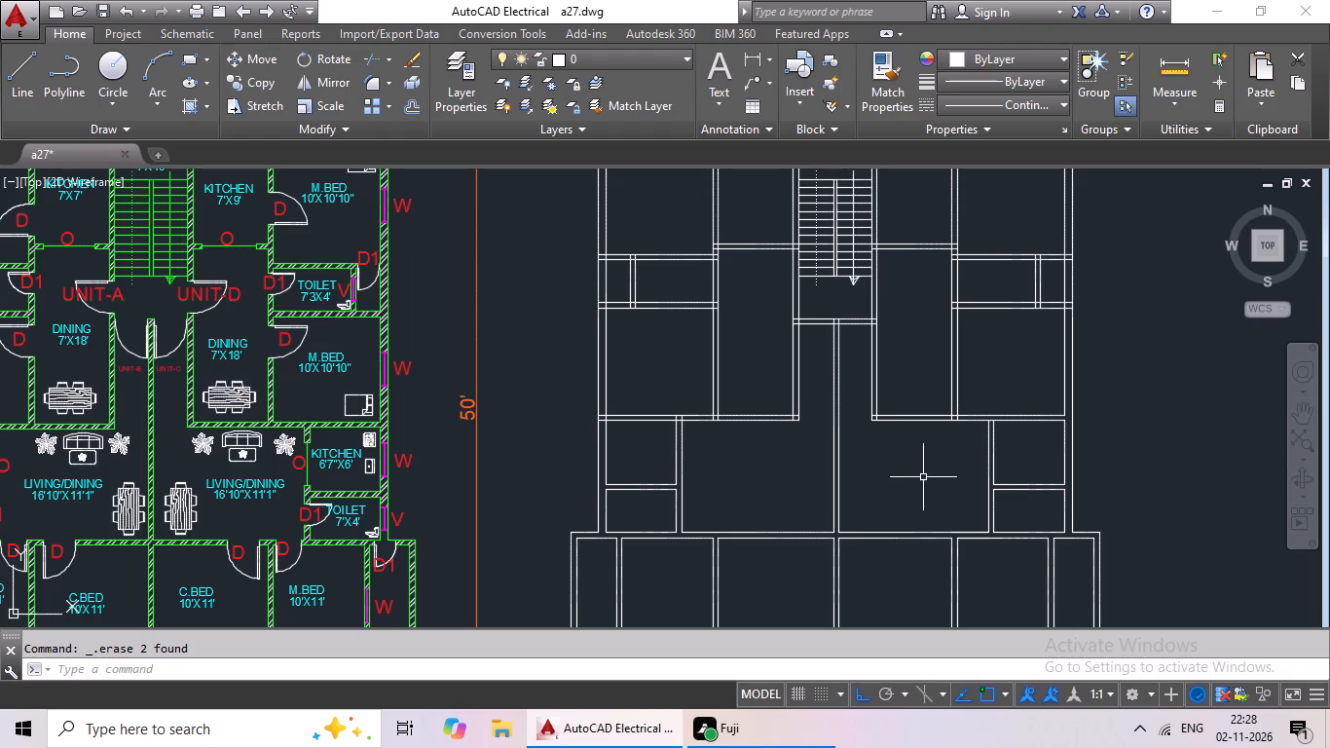
{"action": "key", "text": "Escape"}
{"action": "key", "text": "Escape"}
{"action": "key", "text": "Escape"}
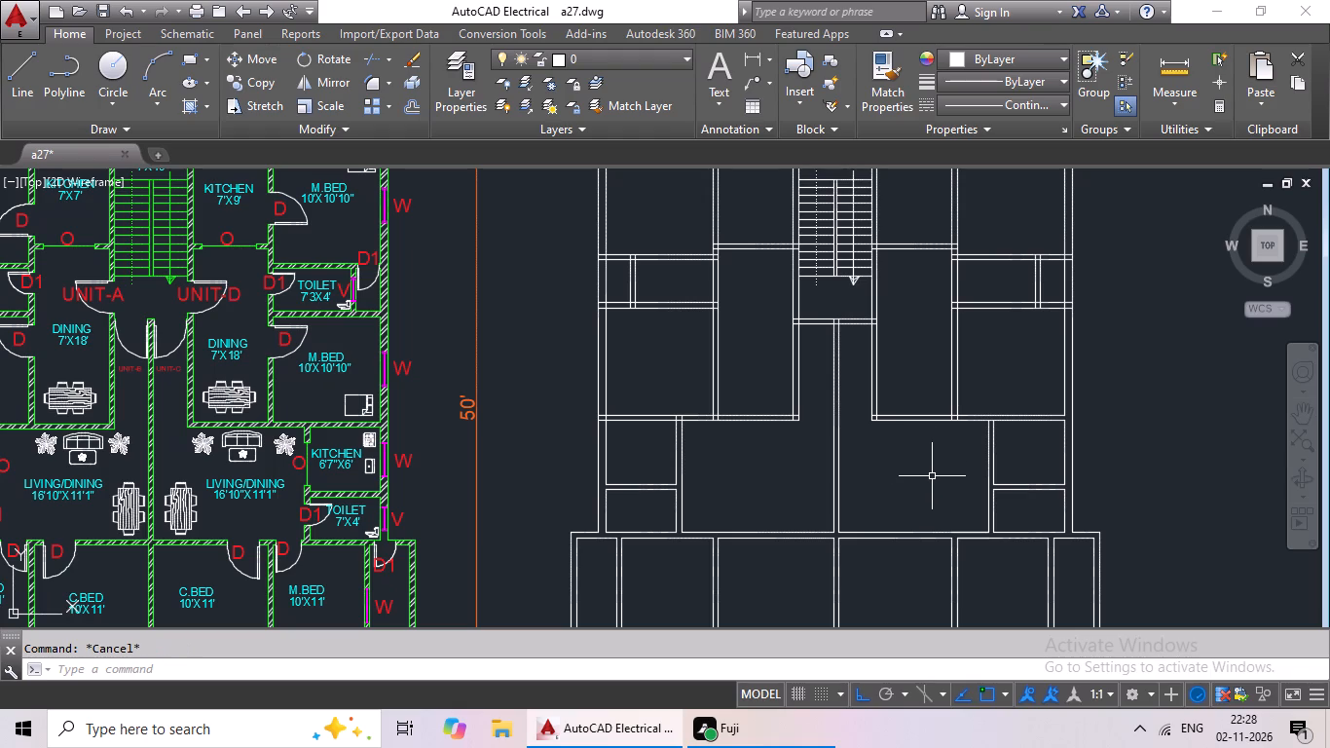
{"action": "key", "text": "t"}
{"action": "key", "text": "r"}
{"action": "key", "text": "space"}
{"action": "key", "text": "space"}
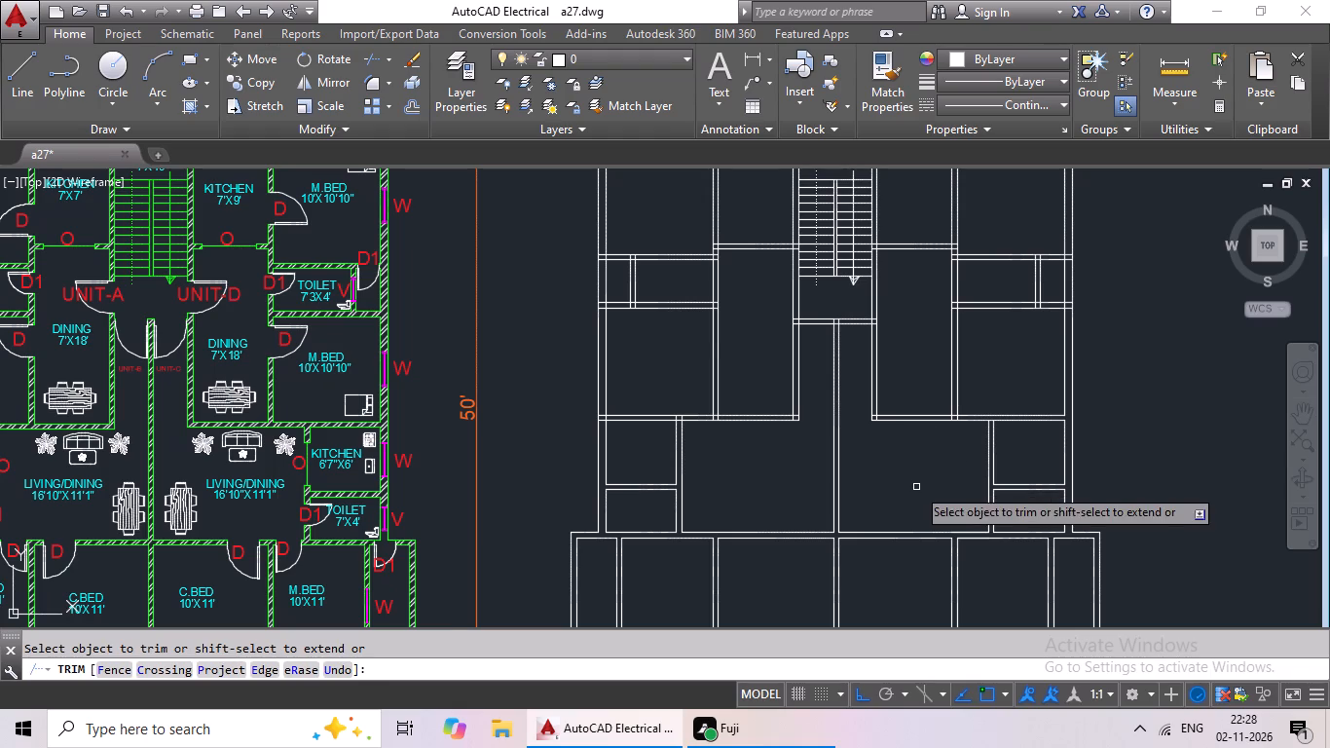
{"action": "scroll", "coordinate": [916, 487], "scroll_direction": "down", "scroll_amount": 1}
{"action": "middle_click_drag", "start_coordinate": [913, 488], "coordinate": [830, 487]}
{"action": "middle_click_drag", "start_coordinate": [851, 477], "coordinate": [762, 478]}
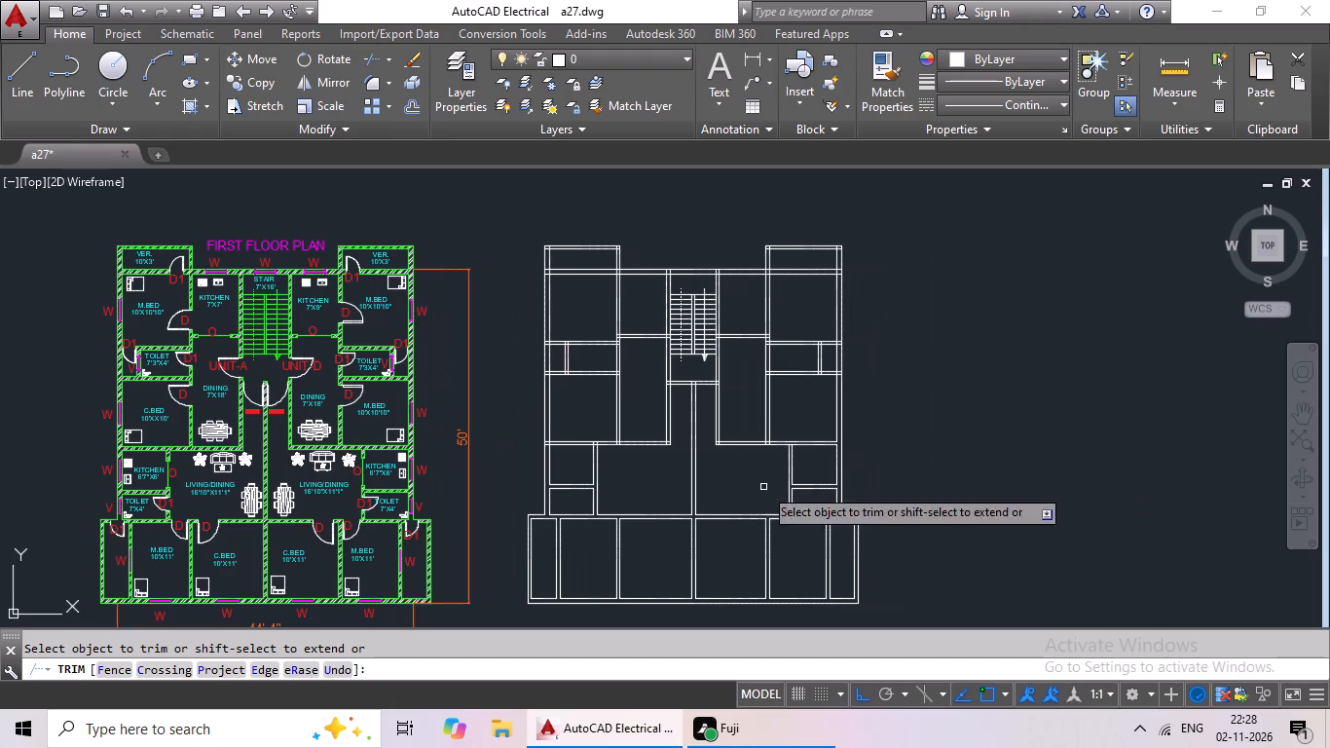
{"action": "middle_click_drag", "start_coordinate": [763, 487], "coordinate": [780, 401]}
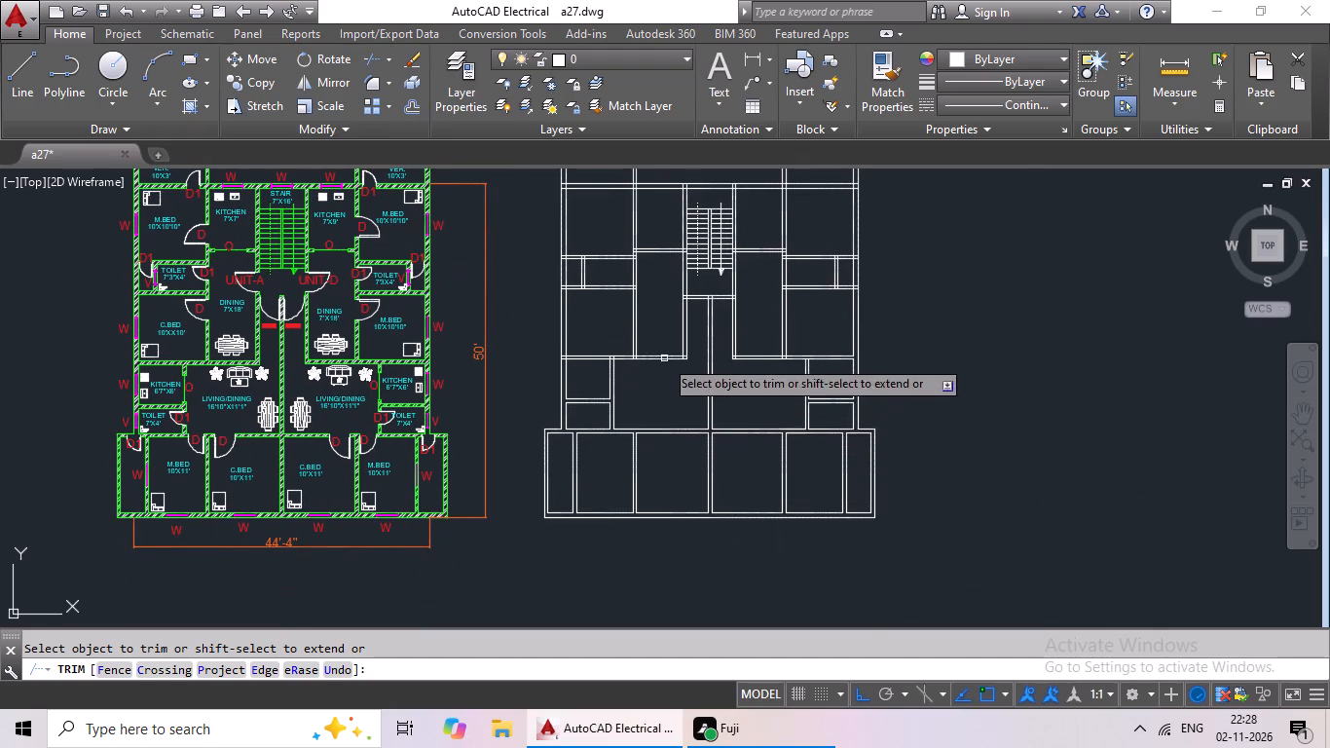
{"action": "scroll", "coordinate": [679, 351], "scroll_direction": "up", "scroll_amount": 8}
{"action": "left_click_drag", "start_coordinate": [719, 384], "coordinate": [680, 612]}
{"action": "left_click_drag", "start_coordinate": [682, 605], "coordinate": [685, 594]}
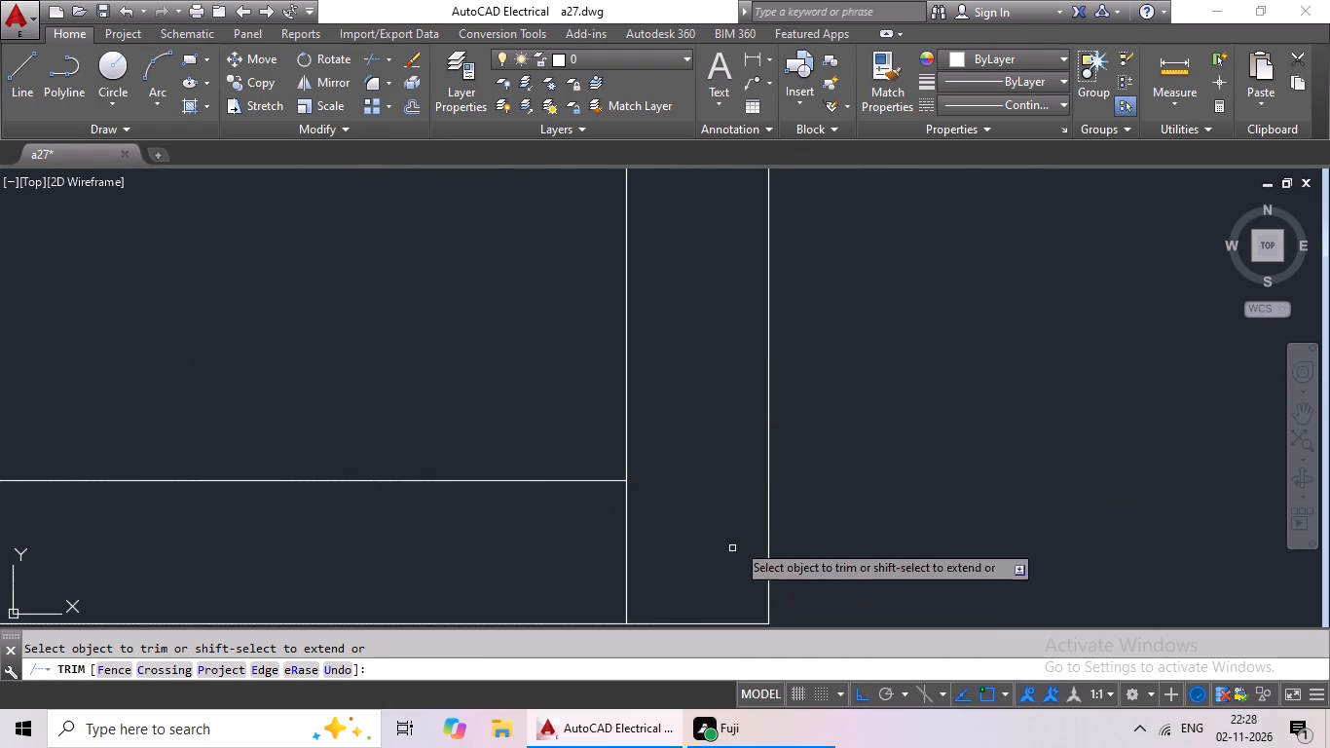
{"action": "left_click_drag", "start_coordinate": [740, 529], "coordinate": [520, 586]}
{"action": "left_click_drag", "start_coordinate": [520, 582], "coordinate": [570, 562]}
Trim the crossing lines where the left dining-bedroom wall comes down onto the horizontal wall, leaving the lower wall line whole.
{"action": "scroll", "coordinate": [746, 519], "scroll_direction": "down", "scroll_amount": 3}
{"action": "middle_click_drag", "start_coordinate": [269, 533], "coordinate": [453, 493]}
{"action": "scroll", "coordinate": [442, 491], "scroll_direction": "up", "scroll_amount": 2}
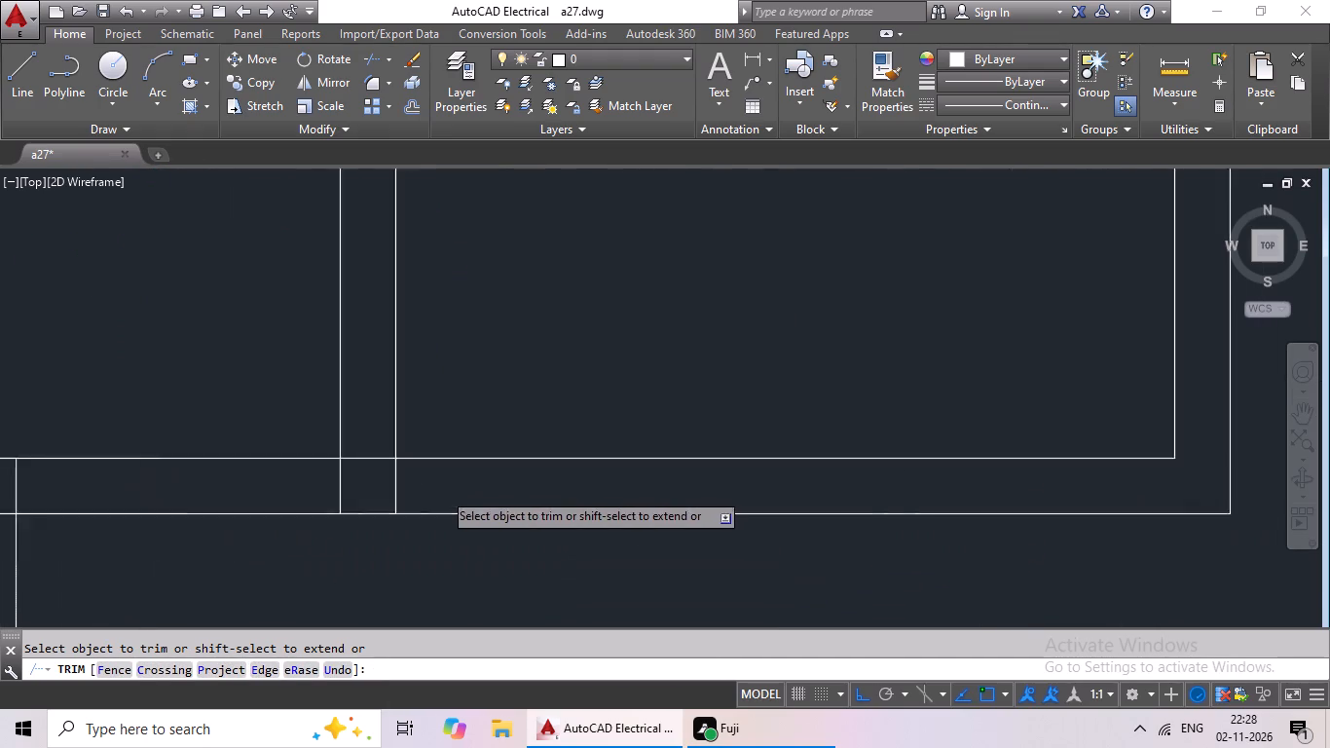
{"action": "scroll", "coordinate": [442, 491], "scroll_direction": "up", "scroll_amount": 2}
{"action": "left_click_drag", "start_coordinate": [517, 441], "coordinate": [42, 461]}
{"action": "left_click", "coordinate": [42, 461]}
{"action": "middle_click_drag", "start_coordinate": [137, 480], "coordinate": [731, 471]}
{"action": "left_click_drag", "start_coordinate": [721, 463], "coordinate": [490, 497]}
{"action": "left_click_drag", "start_coordinate": [490, 497], "coordinate": [499, 497]}
{"action": "left_click_drag", "start_coordinate": [702, 288], "coordinate": [671, 412]}
{"action": "left_click", "coordinate": [671, 411]}
Trim the junction where the left kitchen's inner side wall meets the horizontal wall above it.
{"action": "scroll", "coordinate": [730, 405], "scroll_direction": "down", "scroll_amount": 4}
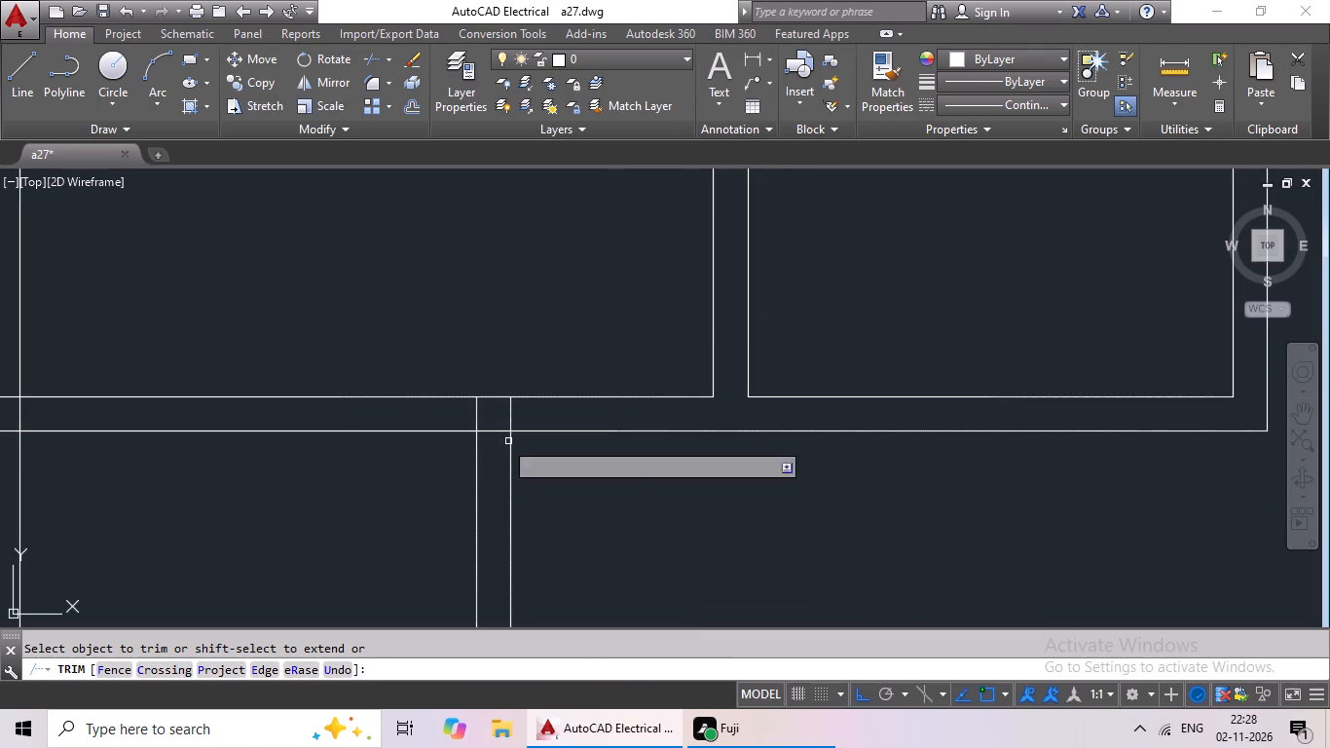
{"action": "scroll", "coordinate": [462, 424], "scroll_direction": "up", "scroll_amount": 5}
{"action": "left_click_drag", "start_coordinate": [1052, 329], "coordinate": [478, 375]}
{"action": "left_click", "coordinate": [442, 376]}
{"action": "scroll", "coordinate": [610, 381], "scroll_direction": "down", "scroll_amount": 3}
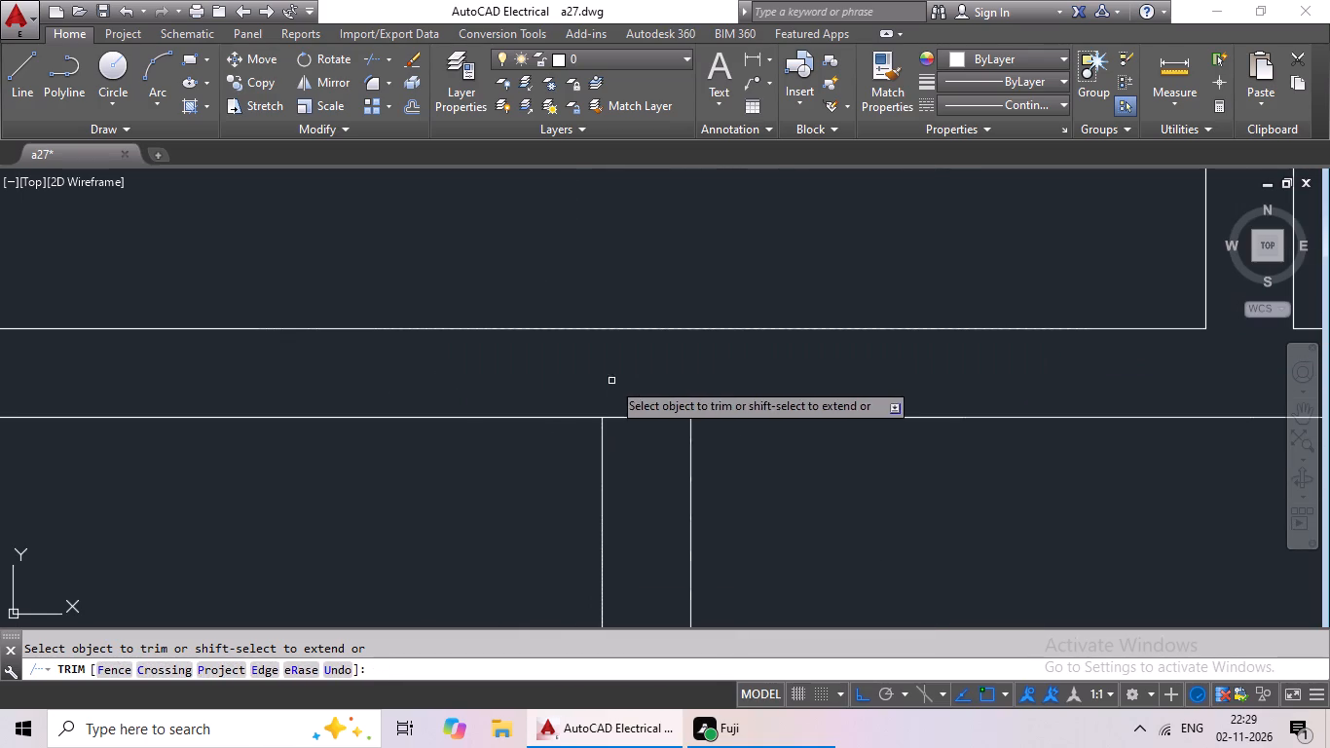
{"action": "left_click_drag", "start_coordinate": [637, 392], "coordinate": [625, 516]}
{"action": "left_click_drag", "start_coordinate": [625, 505], "coordinate": [633, 488]}
Trim the crossing lines where the horizontal wall above the left kitchen meets the left outer wall.
{"action": "scroll", "coordinate": [677, 453], "scroll_direction": "down", "scroll_amount": 4}
{"action": "middle_click_drag", "start_coordinate": [545, 480], "coordinate": [607, 451]}
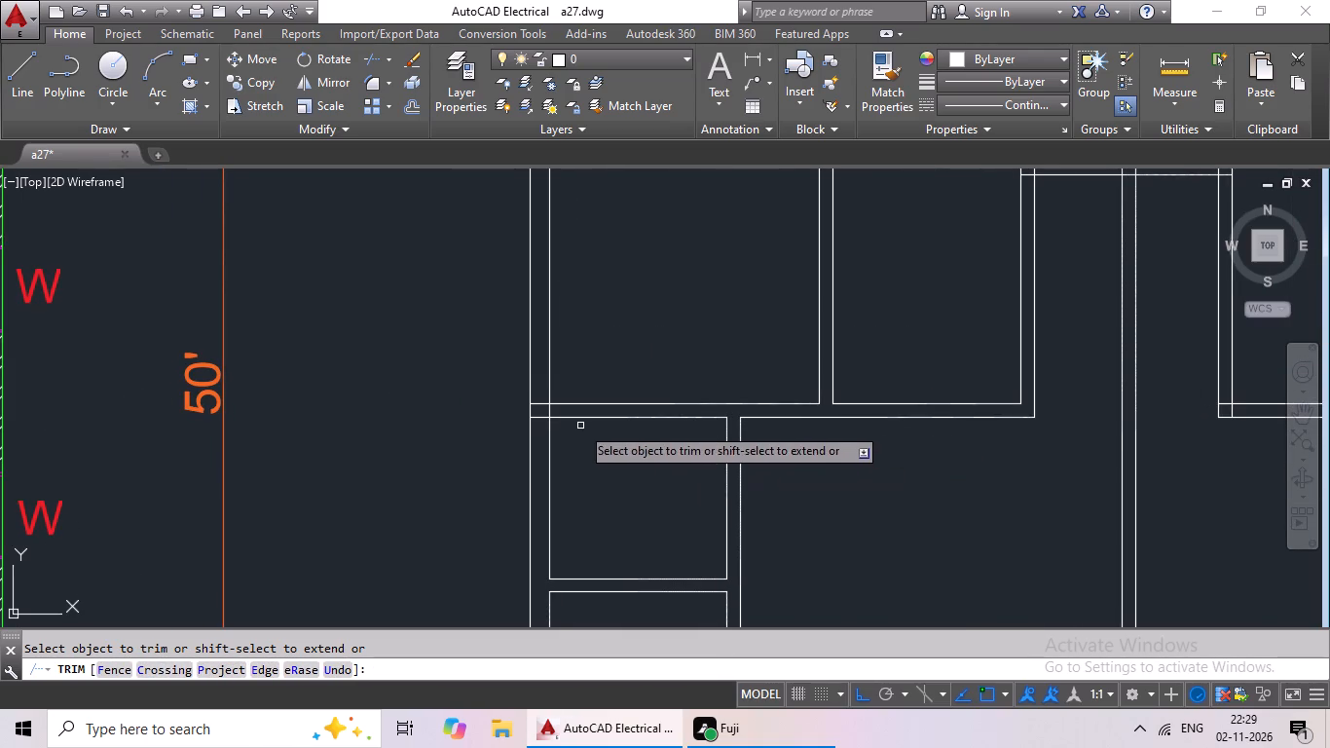
{"action": "scroll", "coordinate": [552, 406], "scroll_direction": "up", "scroll_amount": 6}
{"action": "left_click_drag", "start_coordinate": [573, 420], "coordinate": [390, 462]}
{"action": "left_click_drag", "start_coordinate": [388, 464], "coordinate": [378, 458]}
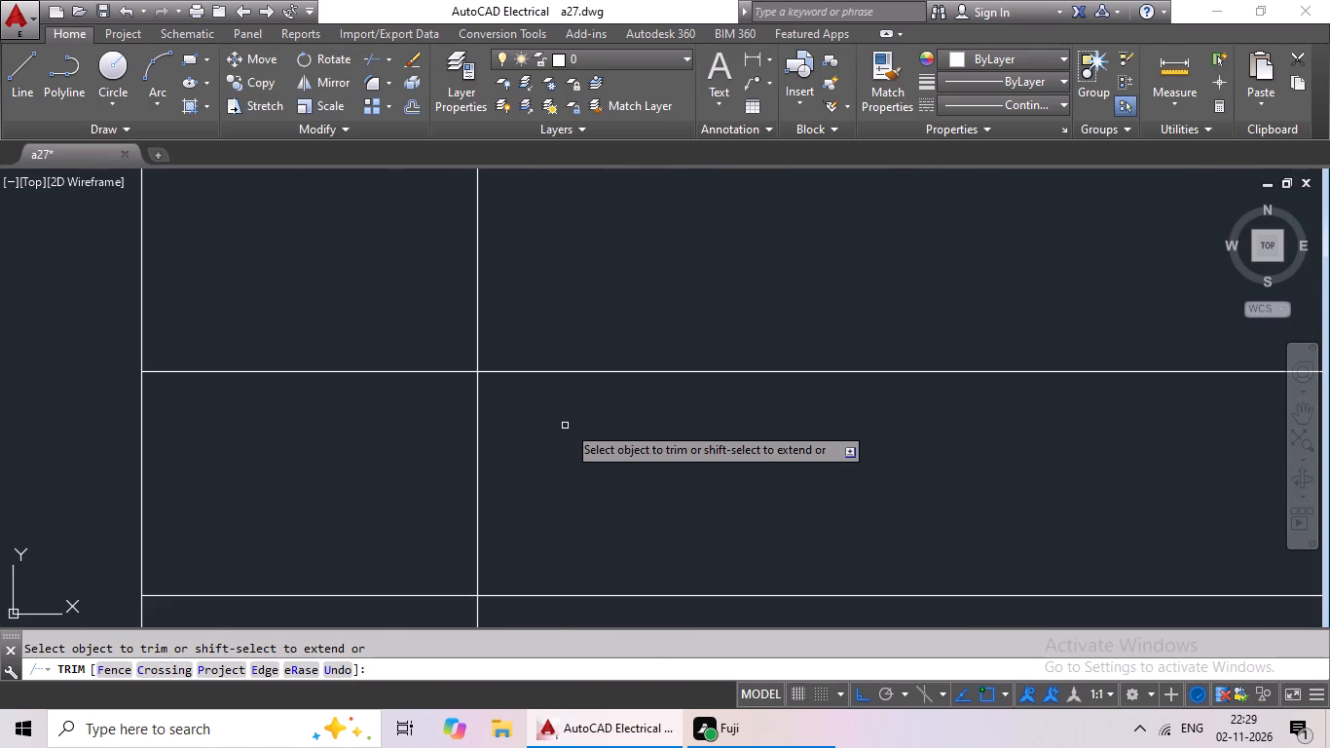
{"action": "left_click_drag", "start_coordinate": [377, 349], "coordinate": [298, 616]}
{"action": "left_click", "coordinate": [298, 607]}
Trim the crossing lines where the right dining-bedroom wall comes down onto the horizontal wall, leaving the lower wall line whole.
{"action": "scroll", "coordinate": [344, 555], "scroll_direction": "down", "scroll_amount": 8}
{"action": "middle_click_drag", "start_coordinate": [678, 526], "coordinate": [525, 386]}
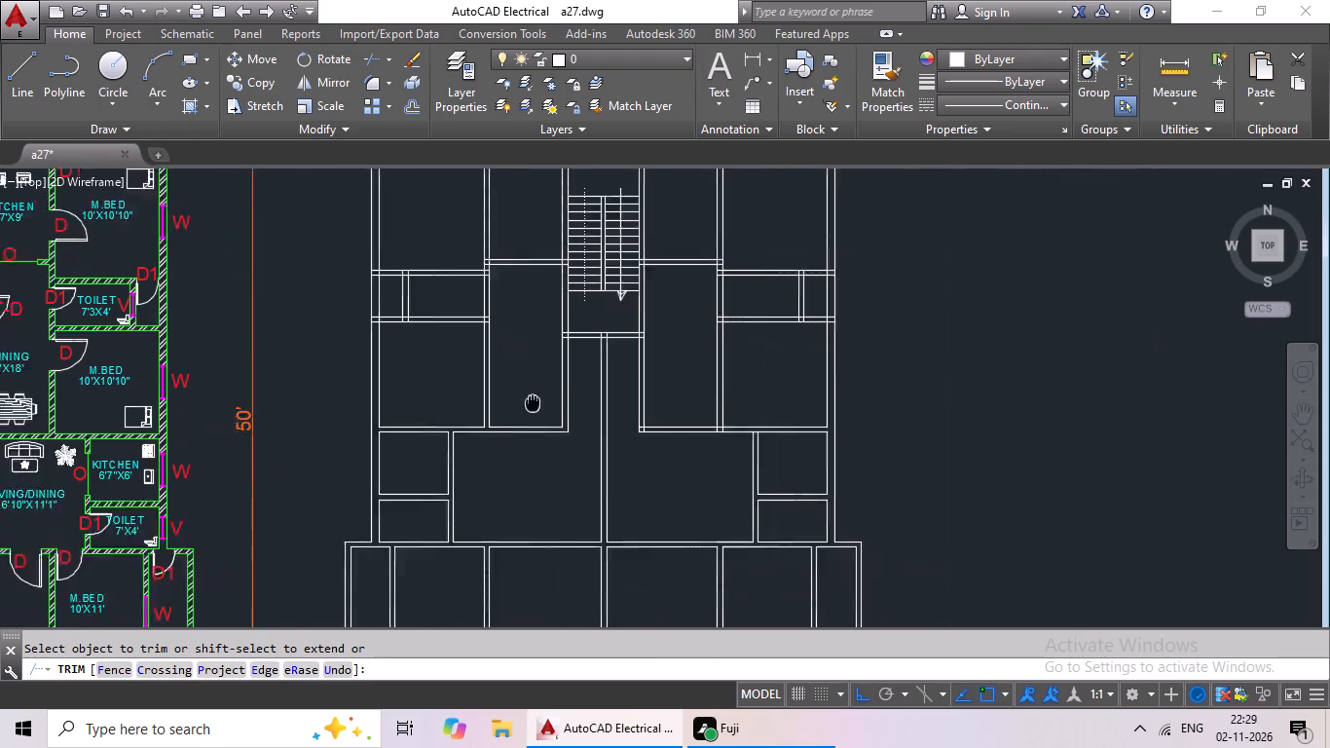
{"action": "middle_click_drag", "start_coordinate": [525, 386], "coordinate": [518, 370]}
{"action": "scroll", "coordinate": [683, 361], "scroll_direction": "up", "scroll_amount": 3}
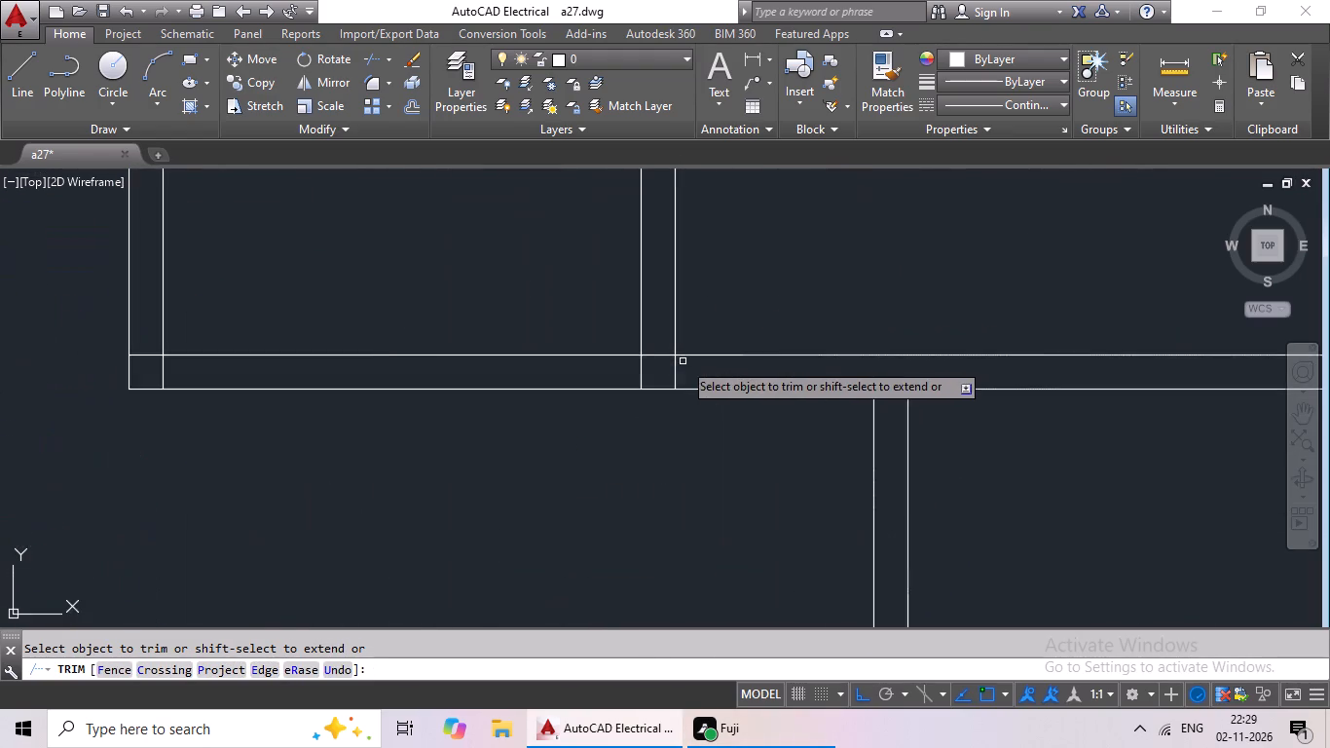
{"action": "scroll", "coordinate": [683, 361], "scroll_direction": "up", "scroll_amount": 4}
{"action": "left_click_drag", "start_coordinate": [718, 362], "coordinate": [400, 384]}
{"action": "left_click_drag", "start_coordinate": [573, 280], "coordinate": [573, 296]}
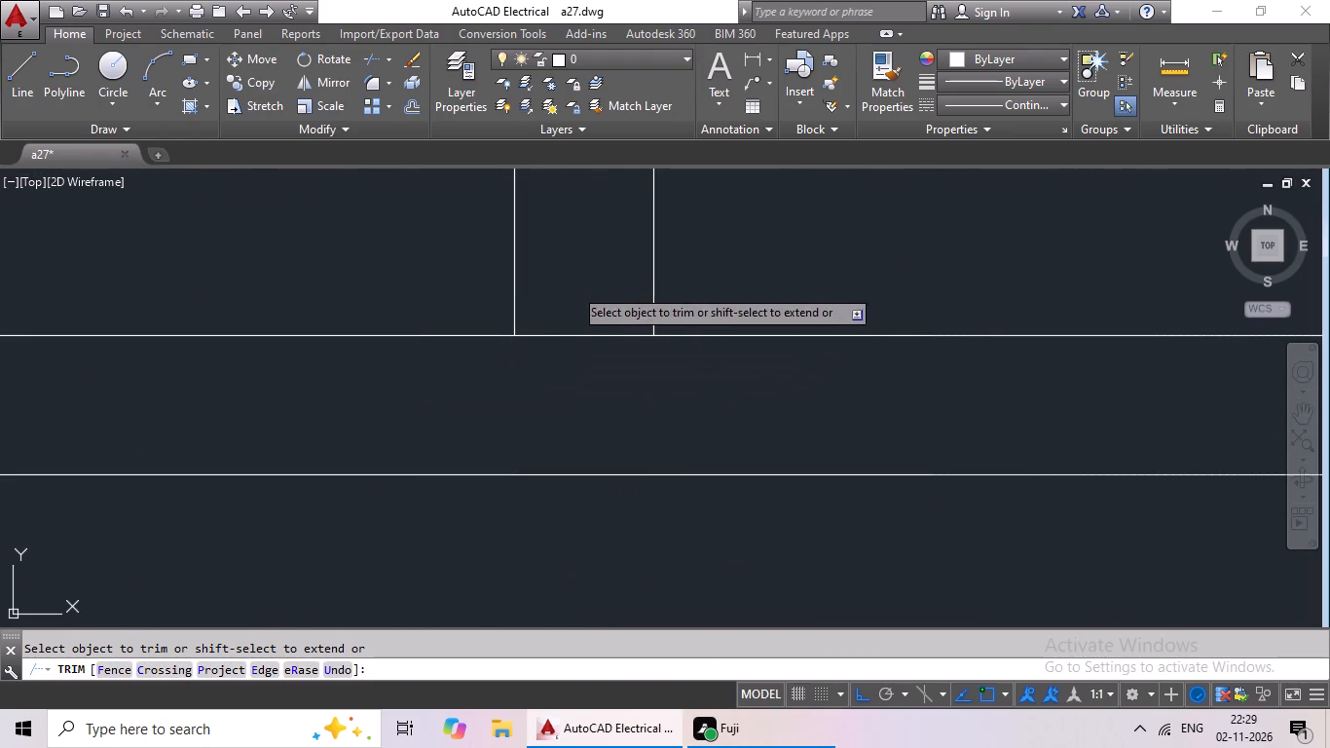
{"action": "left_click_drag", "start_coordinate": [573, 296], "coordinate": [549, 389]}
{"action": "left_click", "coordinate": [548, 383]}
Trim the horizontal wall line across the top of the right kitchen's inner side wall.
{"action": "scroll", "coordinate": [557, 389], "scroll_direction": "down", "scroll_amount": 4}
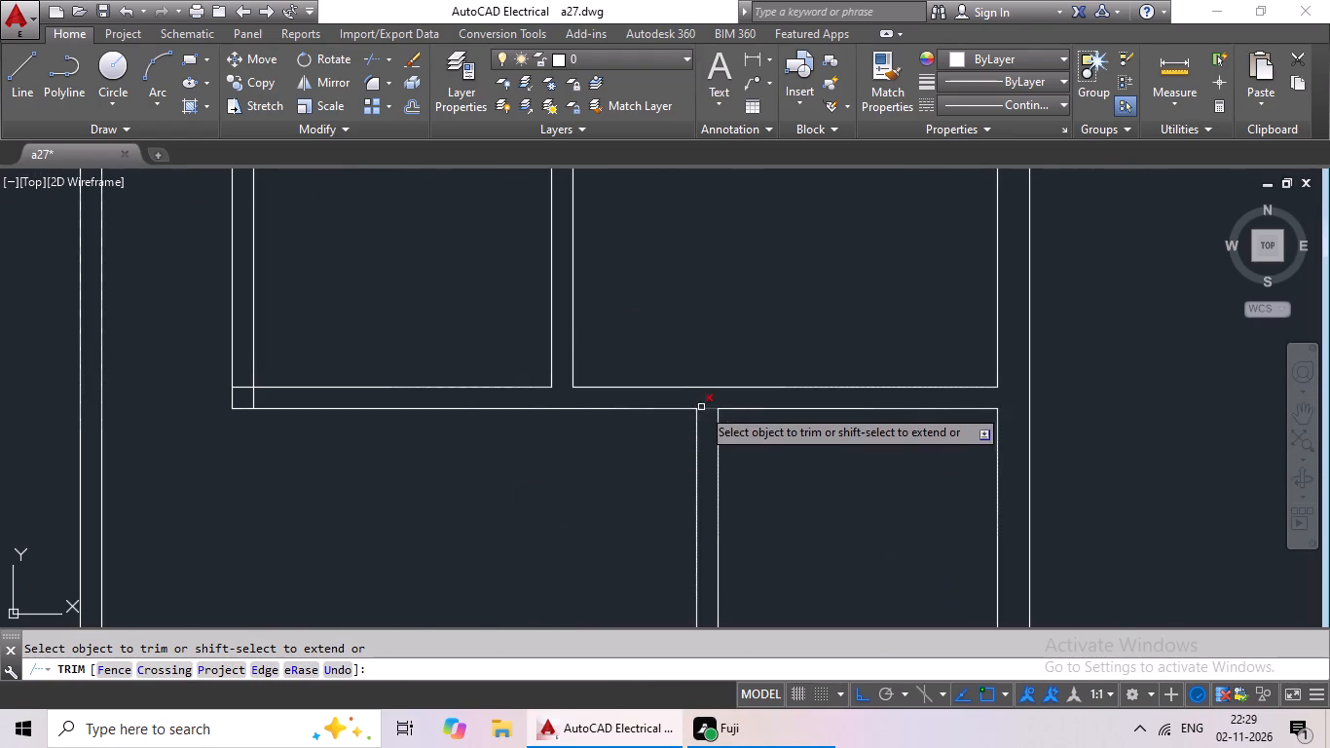
{"action": "left_click", "coordinate": [704, 407]}
Trim the overlapping inner lines at the lower-left corner of the right dining room.
{"action": "scroll", "coordinate": [757, 428], "scroll_direction": "down", "scroll_amount": 1}
{"action": "middle_click_drag", "start_coordinate": [794, 461], "coordinate": [1078, 424]}
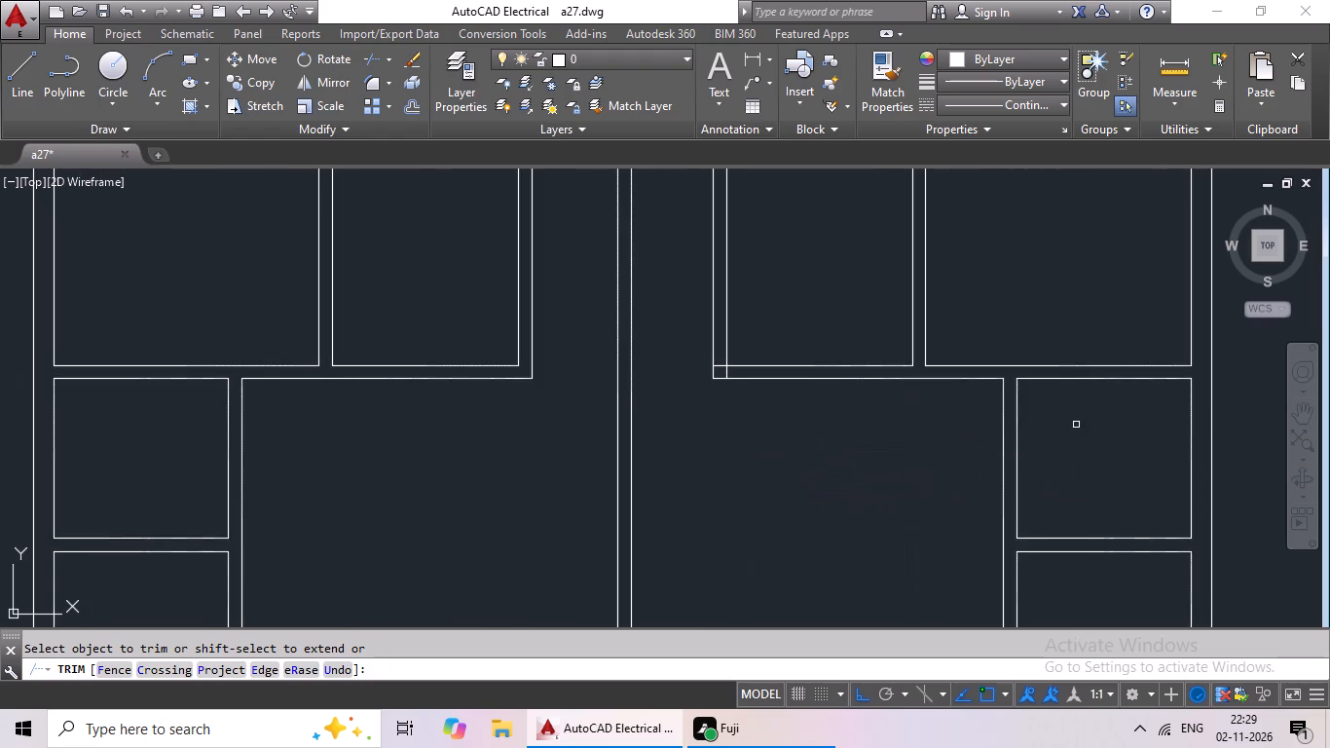
{"action": "scroll", "coordinate": [728, 372], "scroll_direction": "up", "scroll_amount": 5}
{"action": "left_click_drag", "start_coordinate": [745, 347], "coordinate": [606, 376]}
{"action": "left_click_drag", "start_coordinate": [605, 377], "coordinate": [606, 368]}
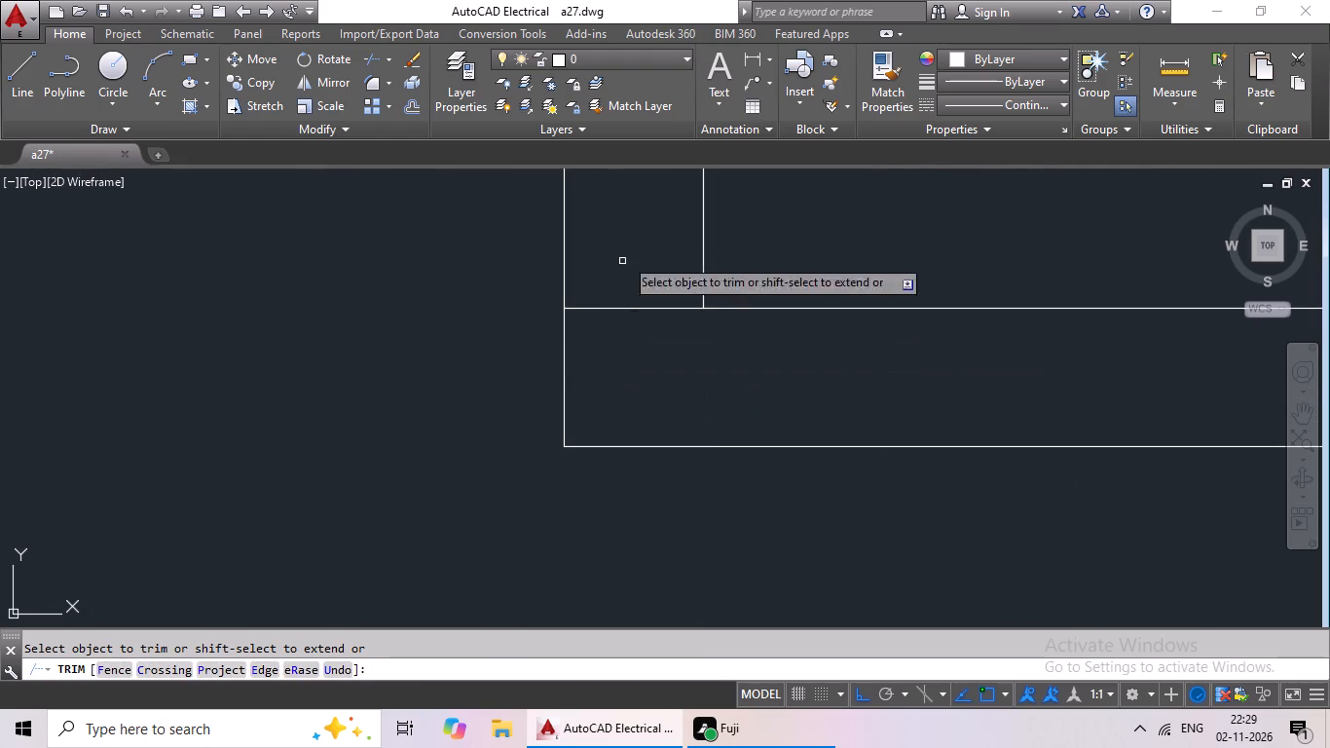
{"action": "left_click_drag", "start_coordinate": [632, 246], "coordinate": [611, 355]}
{"action": "left_click", "coordinate": [611, 355]}
Trim the crossing lines where the lower wall of the right toilet strip, between the bedrooms, meets the right outer wall.
{"action": "scroll", "coordinate": [656, 355], "scroll_direction": "down", "scroll_amount": 2}
{"action": "middle_click_drag", "start_coordinate": [675, 404], "coordinate": [629, 588]}
{"action": "scroll", "coordinate": [737, 403], "scroll_direction": "down", "scroll_amount": 2}
{"action": "middle_click_drag", "start_coordinate": [738, 430], "coordinate": [725, 451]}
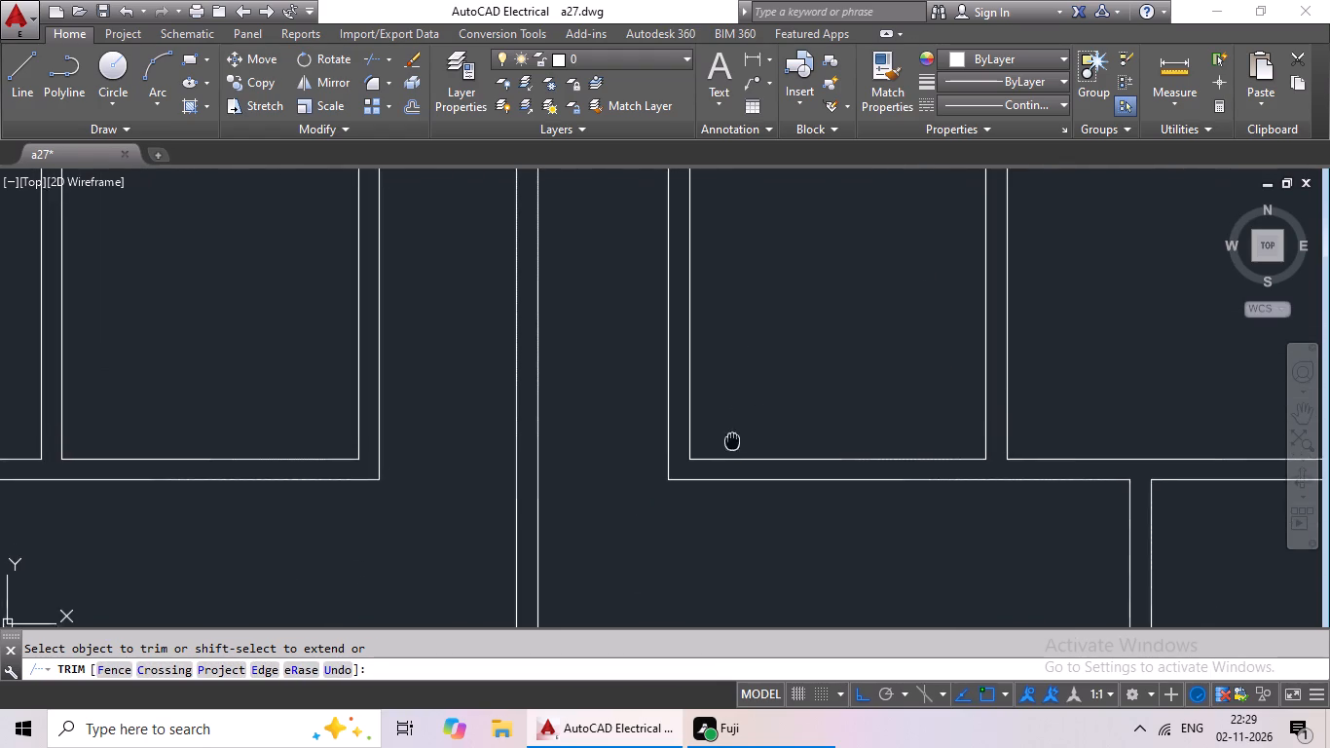
{"action": "middle_click_drag", "start_coordinate": [725, 451], "coordinate": [658, 576]}
{"action": "scroll", "coordinate": [742, 476], "scroll_direction": "down", "scroll_amount": 1}
{"action": "middle_click_drag", "start_coordinate": [763, 351], "coordinate": [526, 492]}
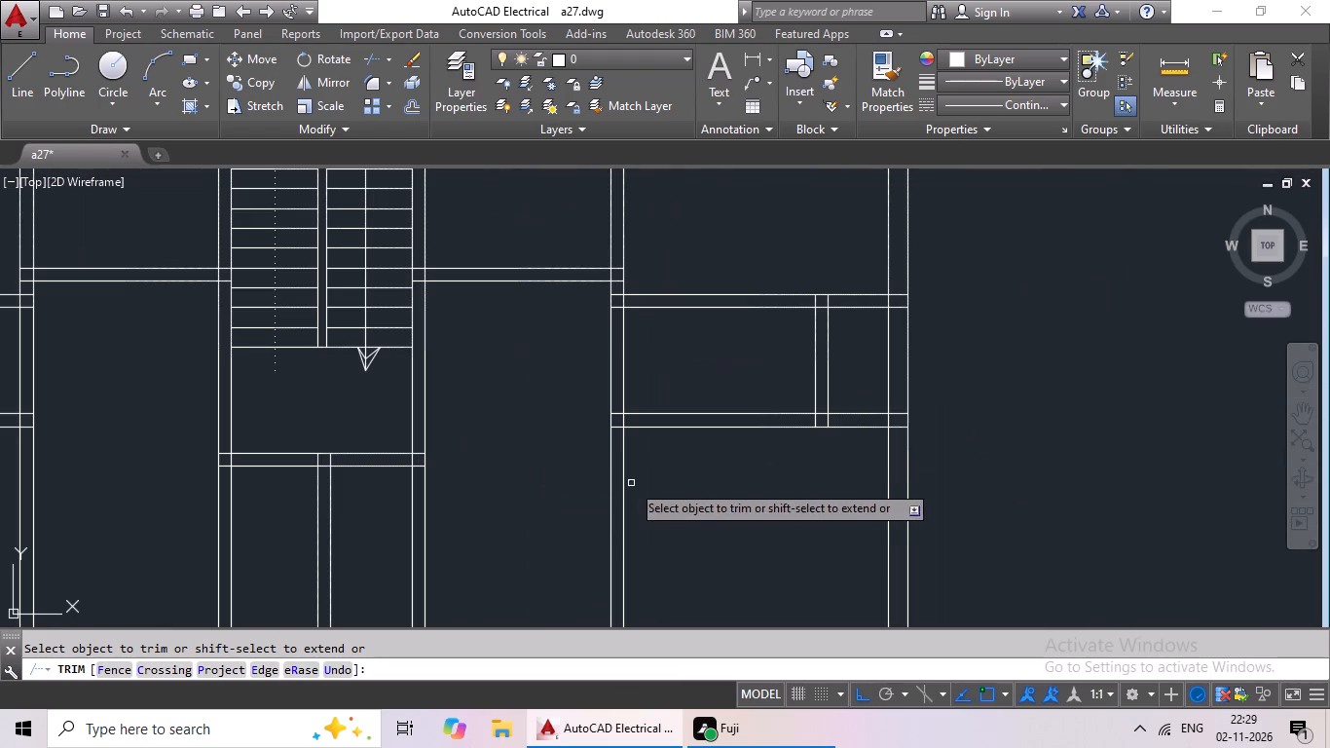
{"action": "scroll", "coordinate": [897, 410], "scroll_direction": "up", "scroll_amount": 4}
{"action": "left_click_drag", "start_coordinate": [899, 414], "coordinate": [890, 534]}
{"action": "left_click_drag", "start_coordinate": [890, 534], "coordinate": [897, 521]}
{"action": "left_click_drag", "start_coordinate": [896, 449], "coordinate": [662, 514]}
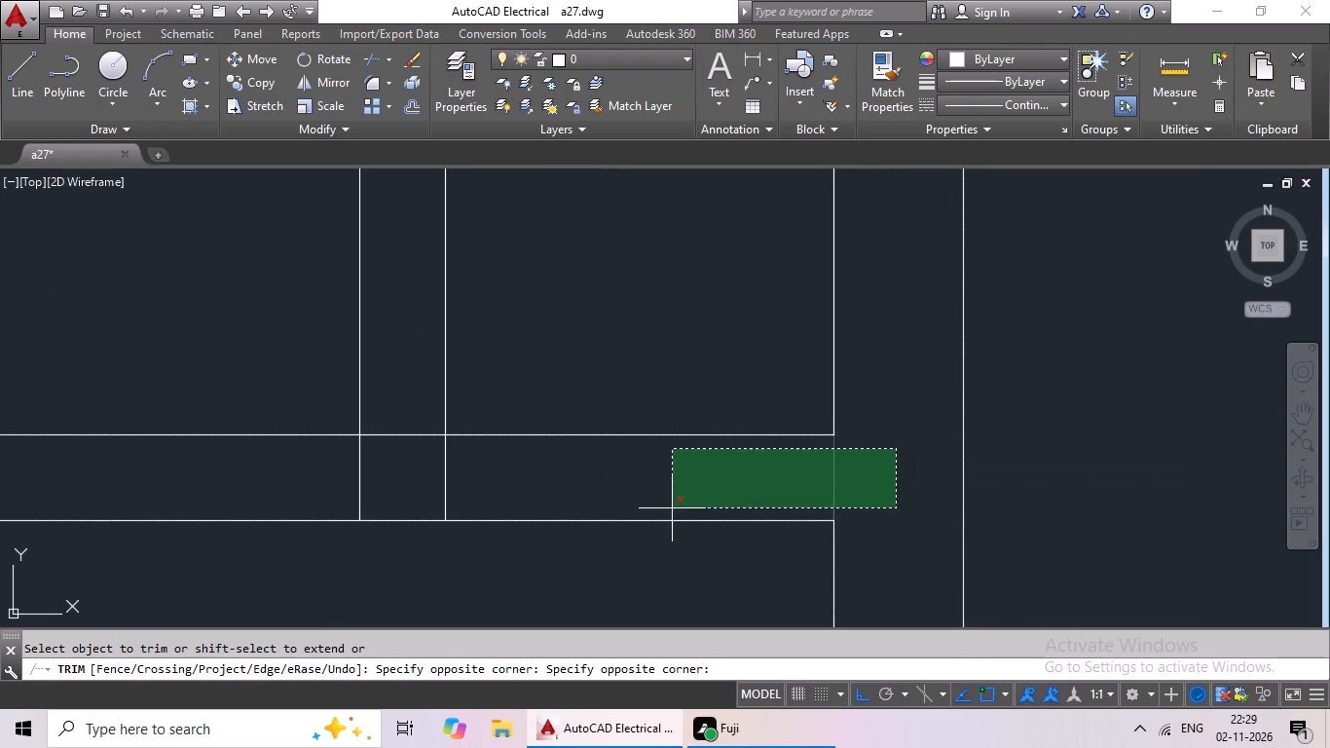
{"action": "left_click_drag", "start_coordinate": [662, 514], "coordinate": [651, 520]}
{"action": "left_click", "coordinate": [659, 514]}
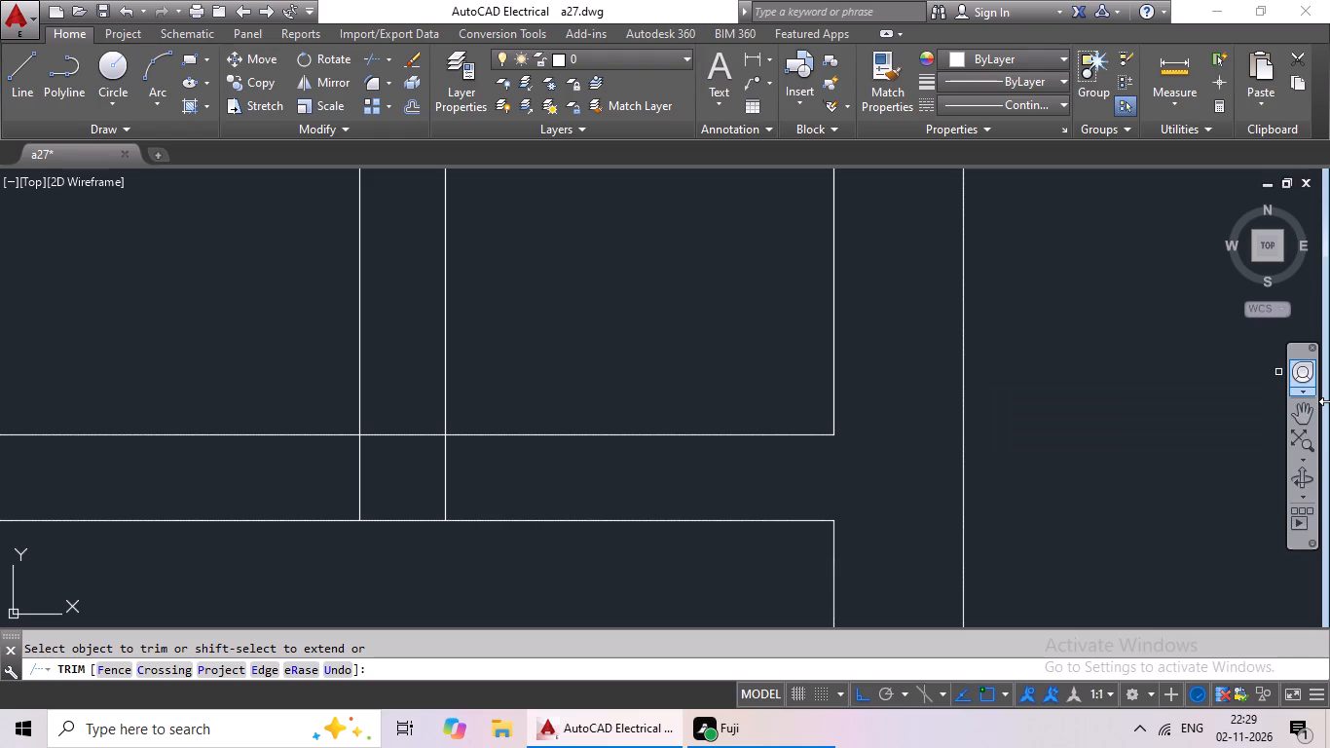
Trim the junction where the partition inside the right toilet strip meets the strip's lower wall.
{"action": "scroll", "coordinate": [1322, 430], "scroll_direction": "down", "scroll_amount": 2}
{"action": "middle_click_drag", "start_coordinate": [625, 475], "coordinate": [749, 410]}
{"action": "scroll", "coordinate": [636, 416], "scroll_direction": "down", "scroll_amount": 1}
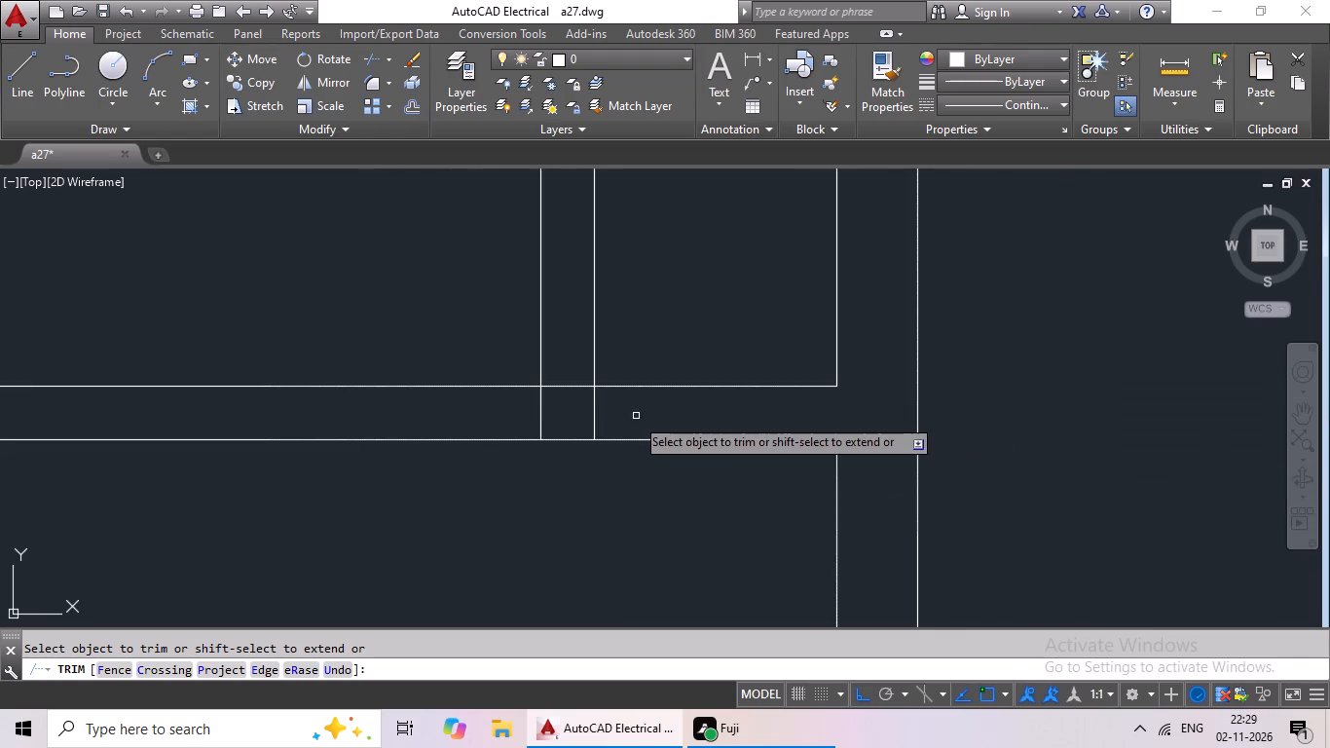
{"action": "left_click_drag", "start_coordinate": [642, 415], "coordinate": [538, 416]}
{"action": "left_click", "coordinate": [538, 416]}
{"action": "scroll", "coordinate": [568, 401], "scroll_direction": "up", "scroll_amount": 3}
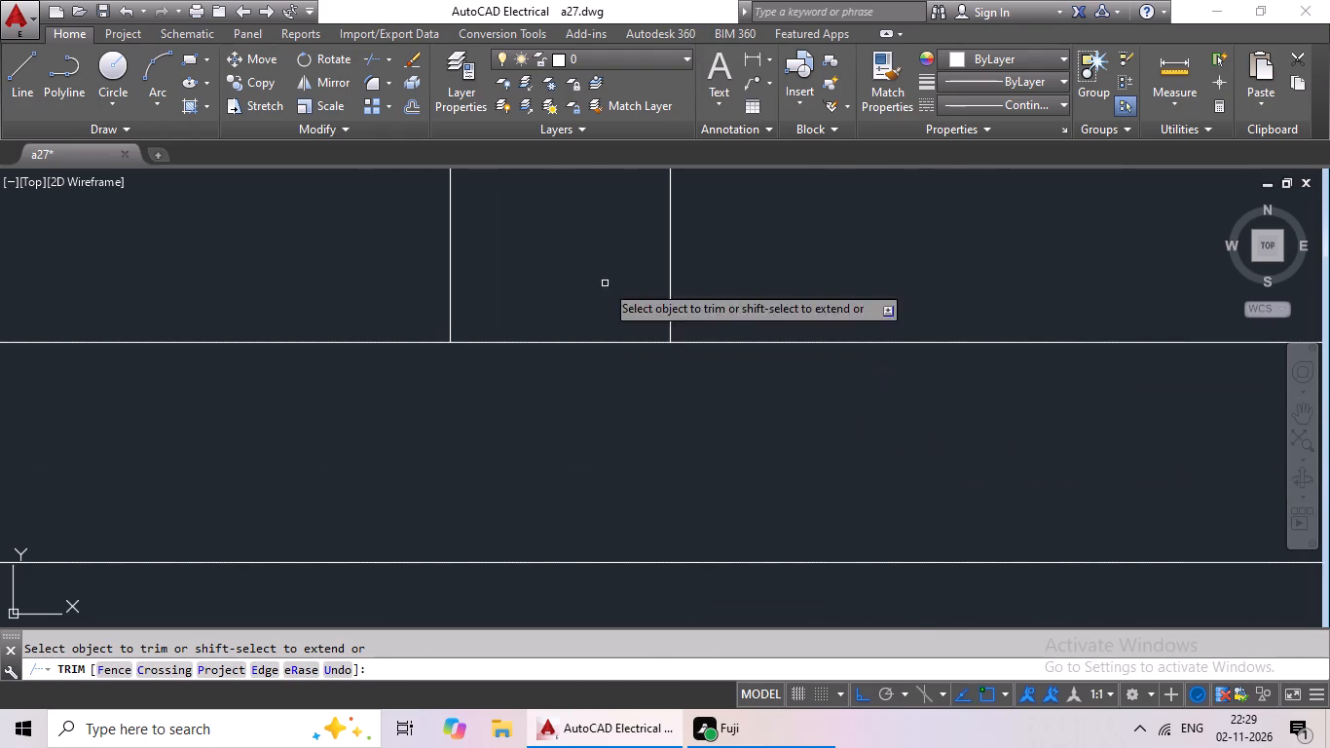
{"action": "left_click_drag", "start_coordinate": [605, 282], "coordinate": [572, 410]}
{"action": "left_click_drag", "start_coordinate": [572, 410], "coordinate": [585, 406]}
{"action": "scroll", "coordinate": [688, 394], "scroll_direction": "down", "scroll_amount": 4}
Trim the crossing lines where the right toilet's lower wall meets the dining-side vertical wall, keeping that wall's far line whole.
{"action": "middle_click_drag", "start_coordinate": [652, 438], "coordinate": [909, 435]}
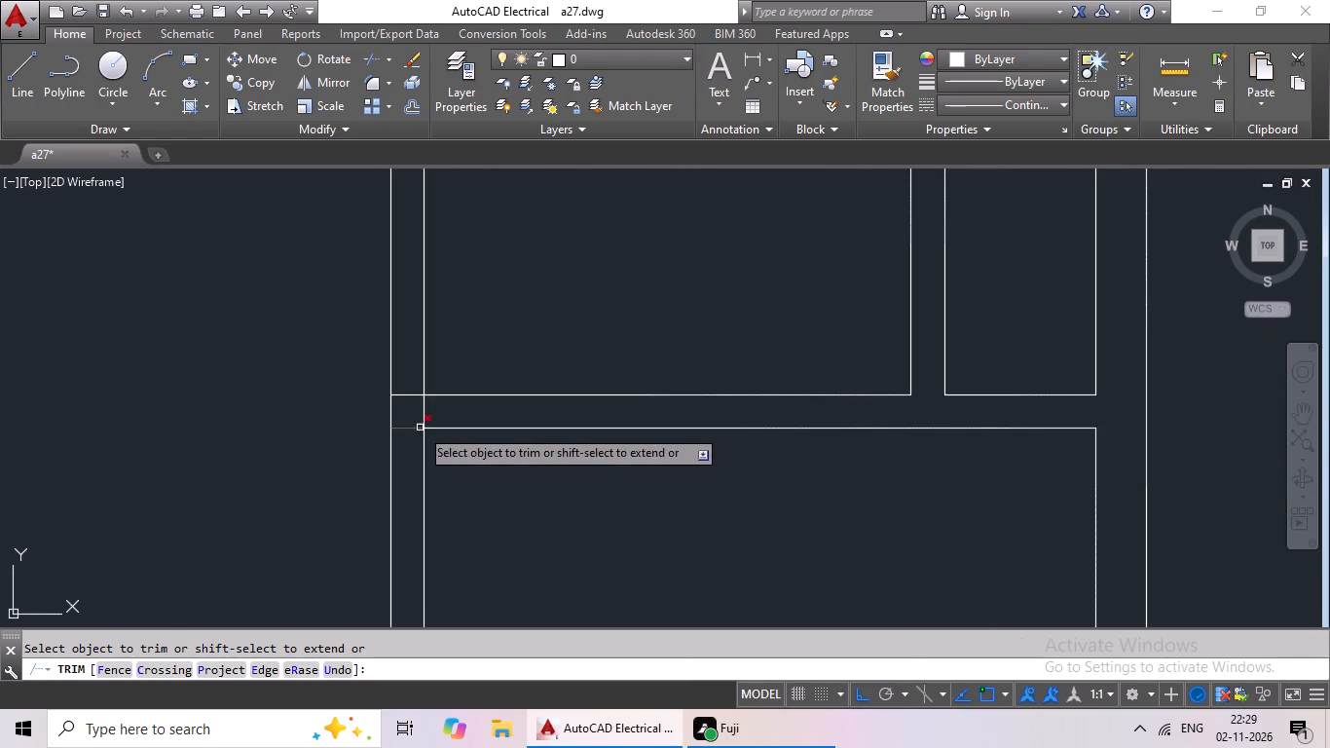
{"action": "scroll", "coordinate": [419, 428], "scroll_direction": "up", "scroll_amount": 5}
{"action": "left_click_drag", "start_coordinate": [546, 349], "coordinate": [401, 389]}
{"action": "left_click", "coordinate": [401, 389]}
{"action": "scroll", "coordinate": [432, 372], "scroll_direction": "down", "scroll_amount": 3}
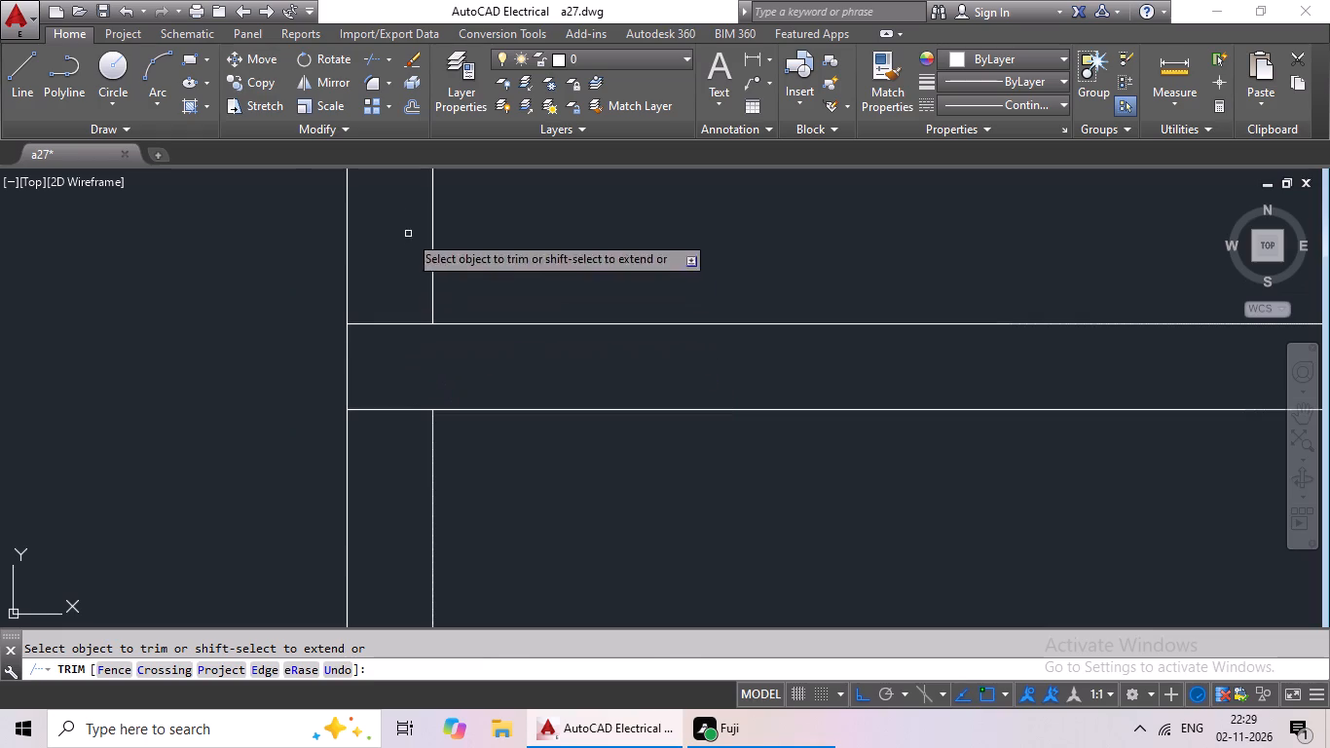
{"action": "left_click_drag", "start_coordinate": [404, 246], "coordinate": [359, 457]}
{"action": "left_click_drag", "start_coordinate": [362, 449], "coordinate": [377, 437]}
Trim the crossing lines where the upper wall of the right toilet strip meets the right outer wall.
{"action": "scroll", "coordinate": [452, 400], "scroll_direction": "down", "scroll_amount": 5}
{"action": "scroll", "coordinate": [659, 334], "scroll_direction": "up", "scroll_amount": 2}
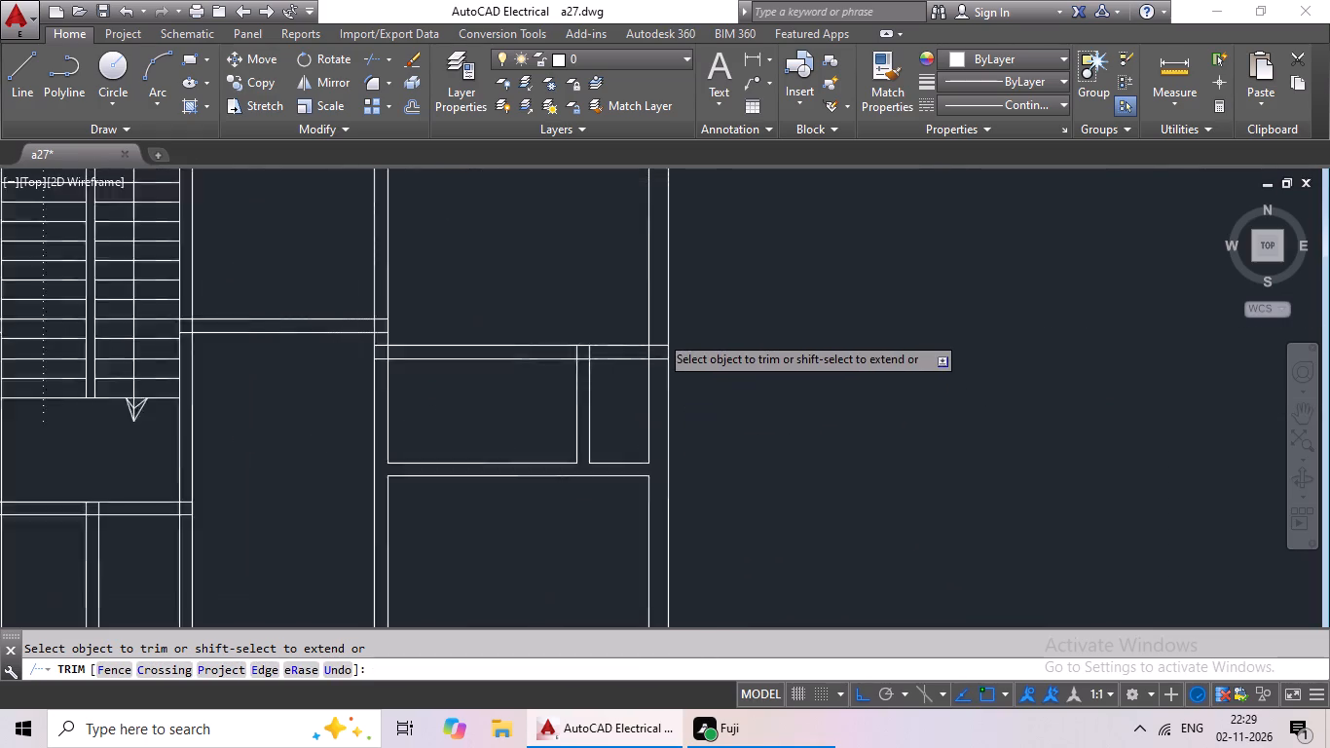
{"action": "scroll", "coordinate": [659, 334], "scroll_direction": "up", "scroll_amount": 2}
{"action": "left_click_drag", "start_coordinate": [652, 335], "coordinate": [648, 497]}
{"action": "left_click_drag", "start_coordinate": [648, 497], "coordinate": [649, 484]}
{"action": "left_click_drag", "start_coordinate": [637, 403], "coordinate": [528, 386]}
{"action": "left_click", "coordinate": [528, 386]}
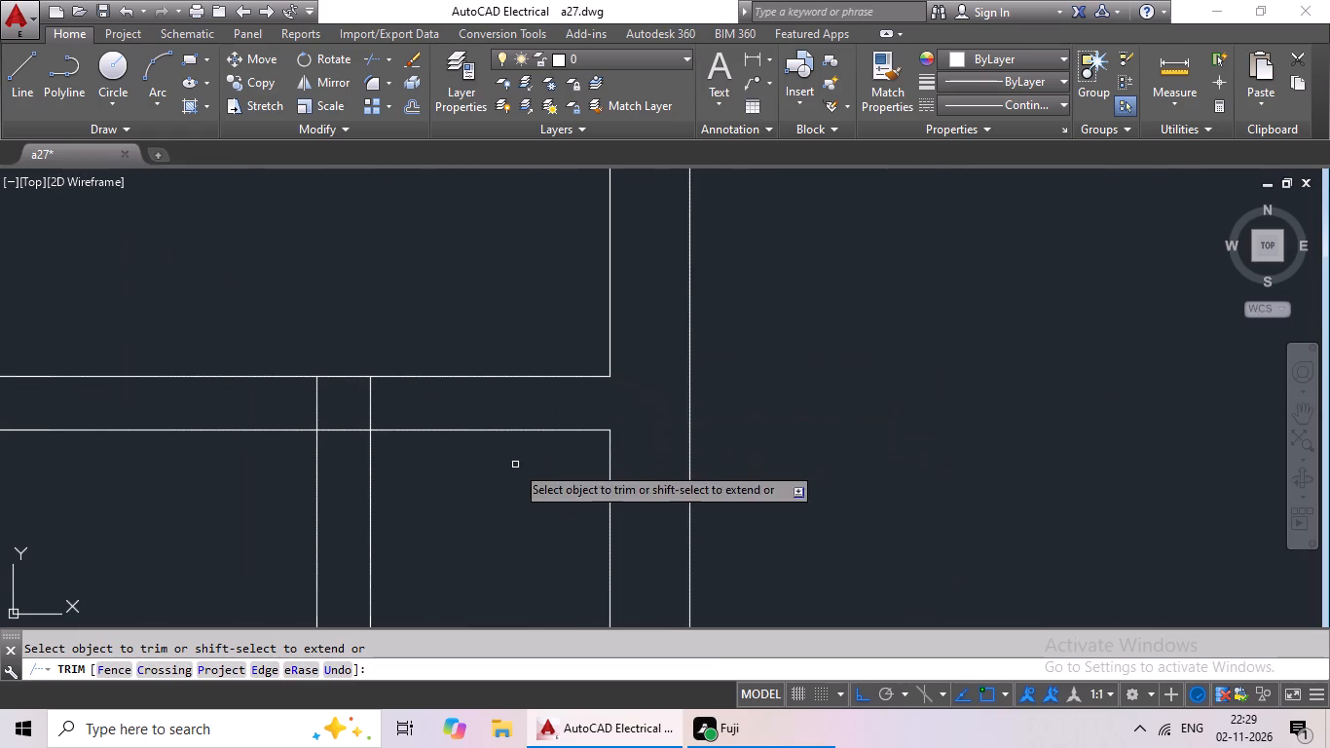
Trim the junction where the partition inside the right toilet strip meets the strip's upper wall.
{"action": "middle_click_drag", "start_coordinate": [511, 472], "coordinate": [683, 470]}
{"action": "scroll", "coordinate": [544, 413], "scroll_direction": "up", "scroll_amount": 3}
{"action": "left_click_drag", "start_coordinate": [615, 376], "coordinate": [261, 403]}
{"action": "left_click_drag", "start_coordinate": [261, 403], "coordinate": [288, 399]}
{"action": "left_click_drag", "start_coordinate": [394, 376], "coordinate": [395, 536]}
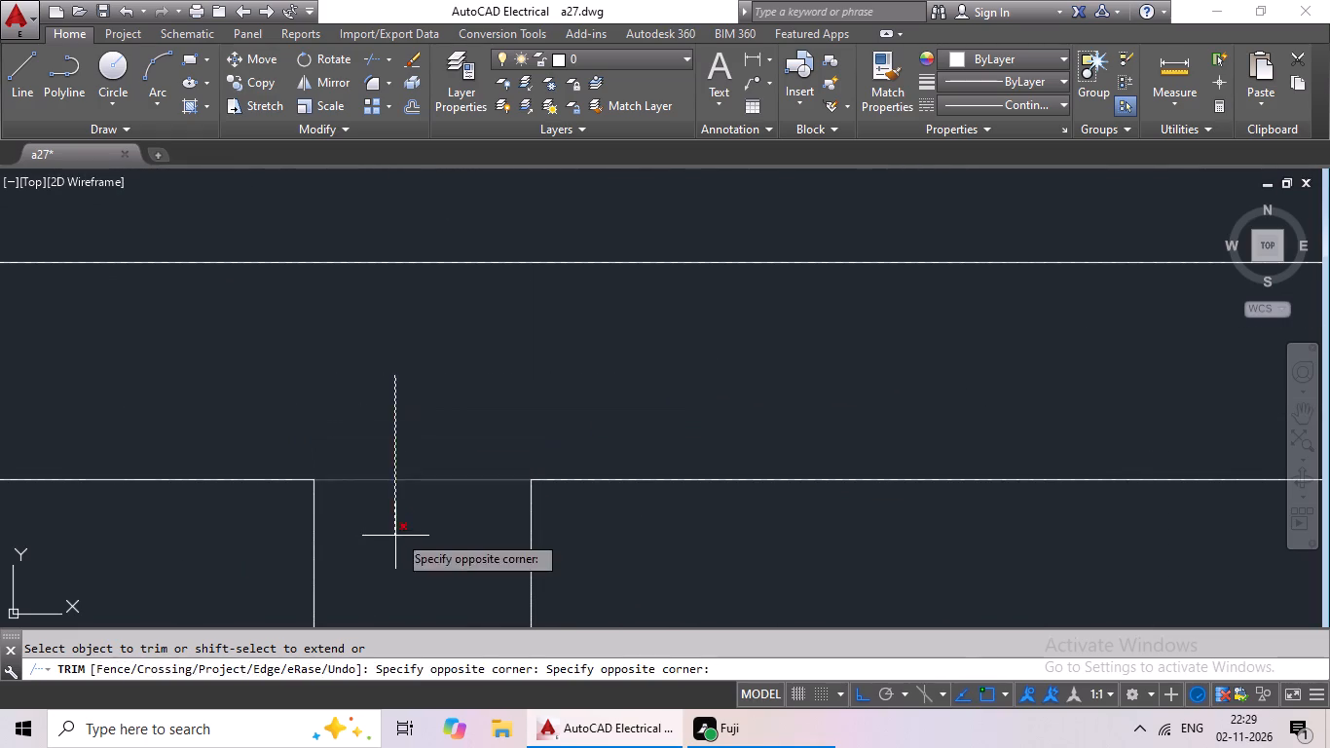
{"action": "left_click_drag", "start_coordinate": [397, 534], "coordinate": [535, 481]}
Trim the crossing lines where the right toilet's upper wall meets the vertical wall on its dining side.
{"action": "scroll", "coordinate": [629, 462], "scroll_direction": "down", "scroll_amount": 3}
{"action": "middle_click_drag", "start_coordinate": [434, 503], "coordinate": [911, 418]}
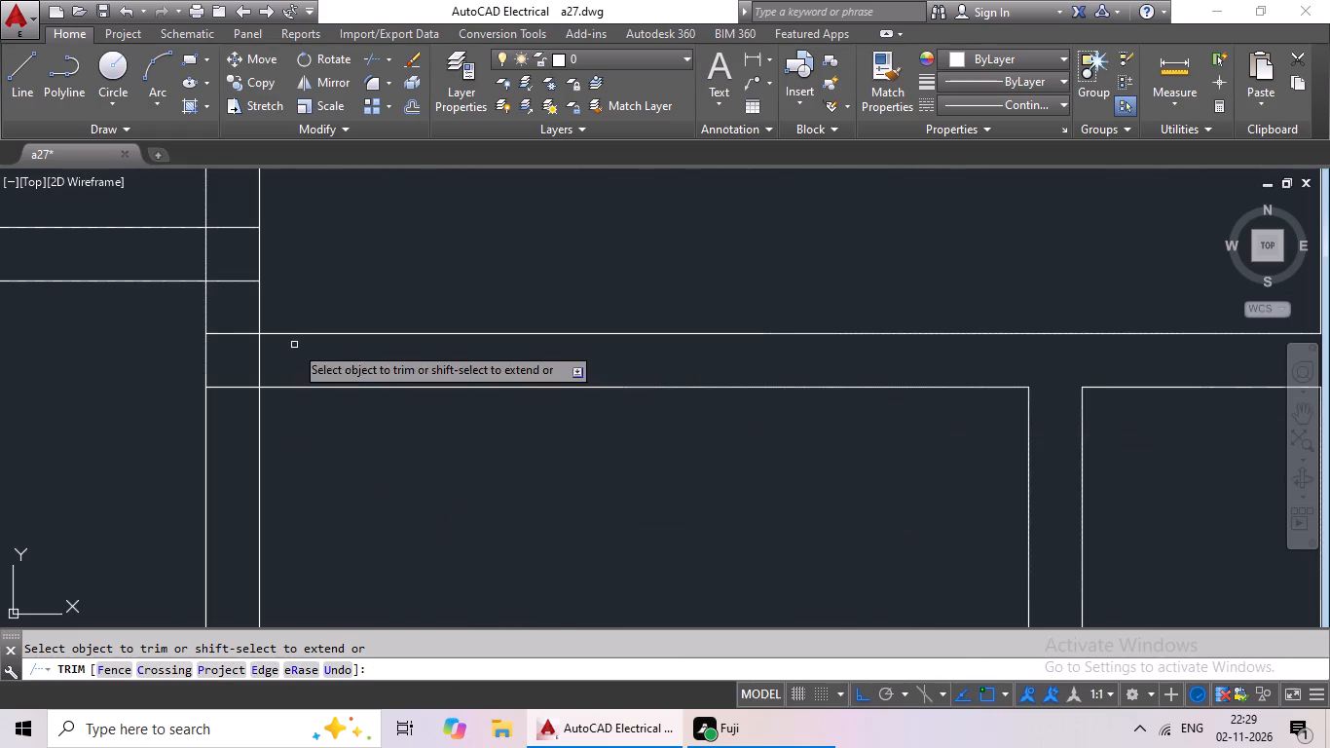
{"action": "middle_click_drag", "start_coordinate": [294, 345], "coordinate": [705, 345]}
{"action": "scroll", "coordinate": [674, 359], "scroll_direction": "up", "scroll_amount": 2}
{"action": "left_click_drag", "start_coordinate": [800, 341], "coordinate": [619, 381]}
{"action": "left_click", "coordinate": [619, 381]}
{"action": "left_click_drag", "start_coordinate": [617, 243], "coordinate": [613, 420]}
{"action": "left_click", "coordinate": [613, 419]}
{"action": "left_click_drag", "start_coordinate": [627, 377], "coordinate": [606, 475]}
{"action": "left_click", "coordinate": [607, 472]}
Trim the junction where the short horizontal wall right of the staircase meets the vertical wall beside the right toilet.
{"action": "scroll", "coordinate": [615, 462], "scroll_direction": "down", "scroll_amount": 4}
{"action": "scroll", "coordinate": [610, 409], "scroll_direction": "up", "scroll_amount": 2}
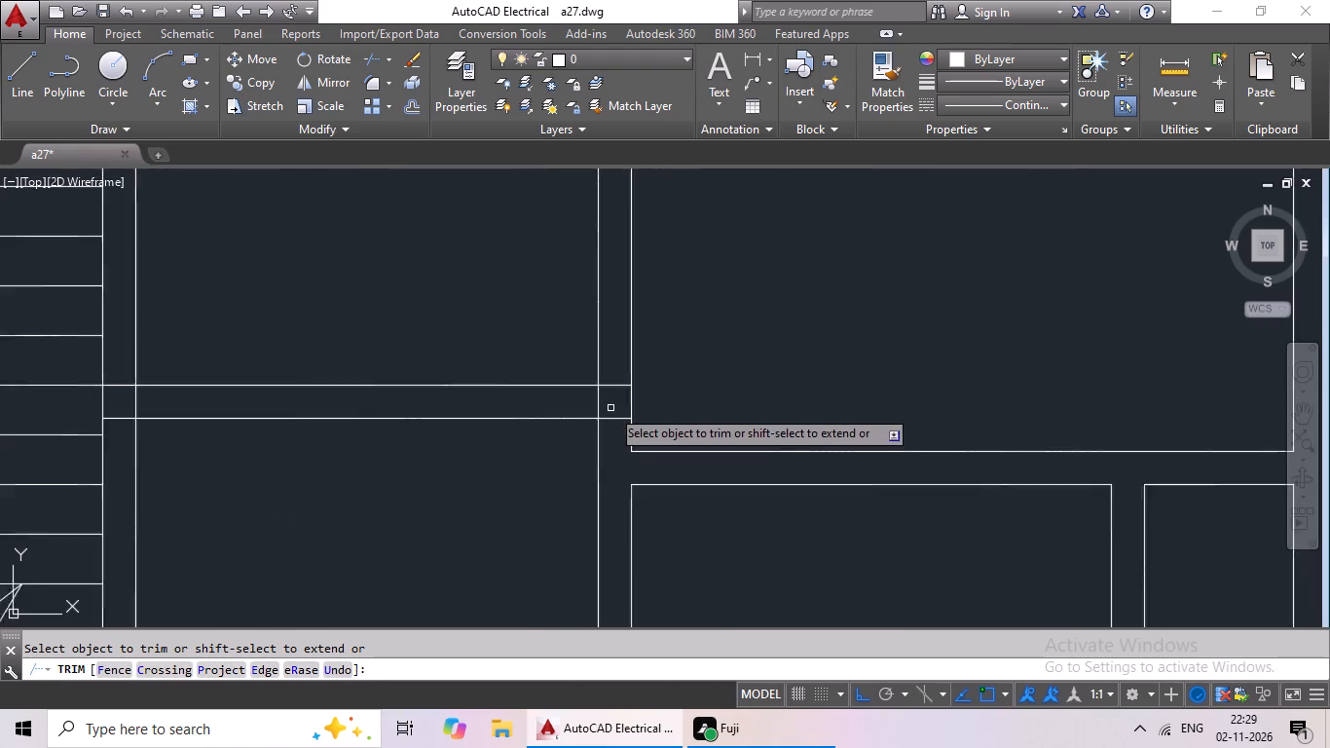
{"action": "scroll", "coordinate": [610, 408], "scroll_direction": "up", "scroll_amount": 2}
{"action": "left_click_drag", "start_coordinate": [626, 295], "coordinate": [607, 478]}
{"action": "left_click", "coordinate": [607, 475]}
{"action": "left_click_drag", "start_coordinate": [626, 383], "coordinate": [470, 397]}
{"action": "left_click_drag", "start_coordinate": [470, 397], "coordinate": [523, 397]}
Trim the crossing lines where the short horizontal wall right of the staircase meets the staircase's right side wall.
{"action": "scroll", "coordinate": [596, 417], "scroll_direction": "down", "scroll_amount": 1}
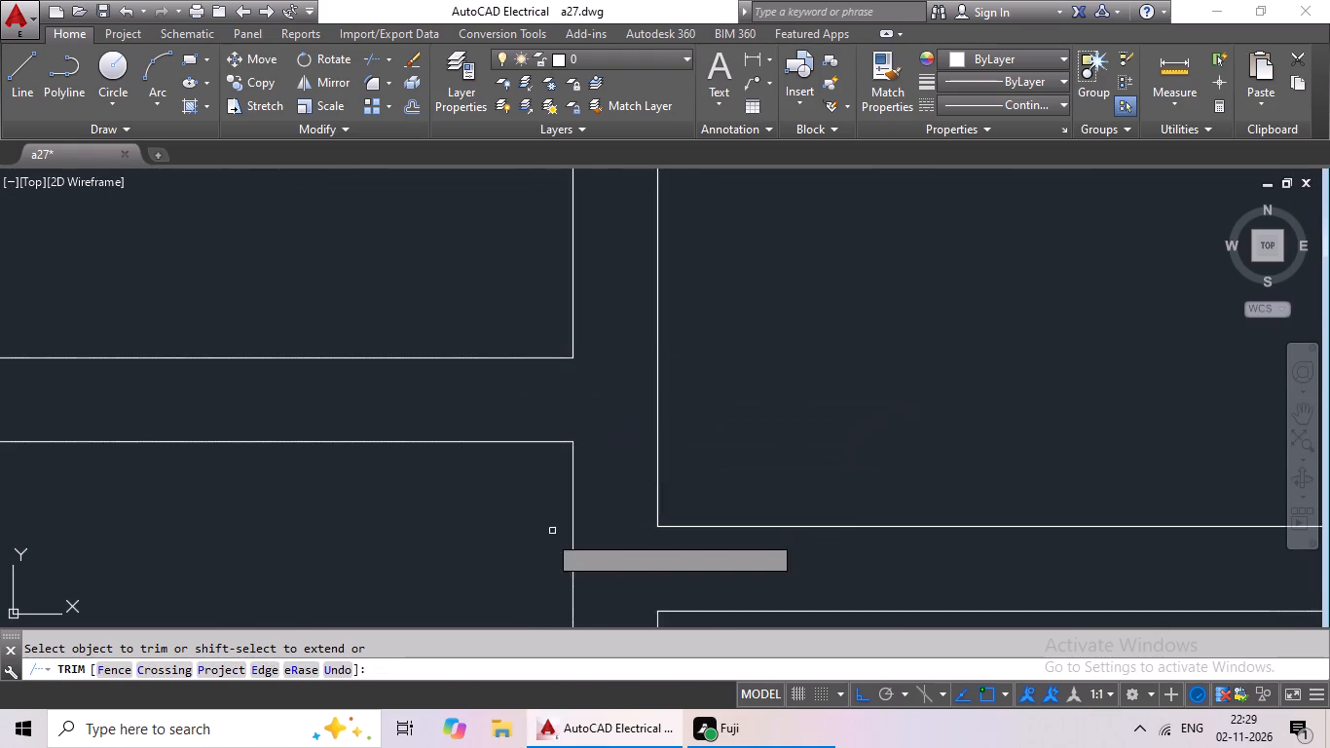
{"action": "middle_click_drag", "start_coordinate": [504, 525], "coordinate": [770, 511]}
{"action": "scroll", "coordinate": [596, 517], "scroll_direction": "down", "scroll_amount": 2}
{"action": "middle_click_drag", "start_coordinate": [588, 522], "coordinate": [720, 501]}
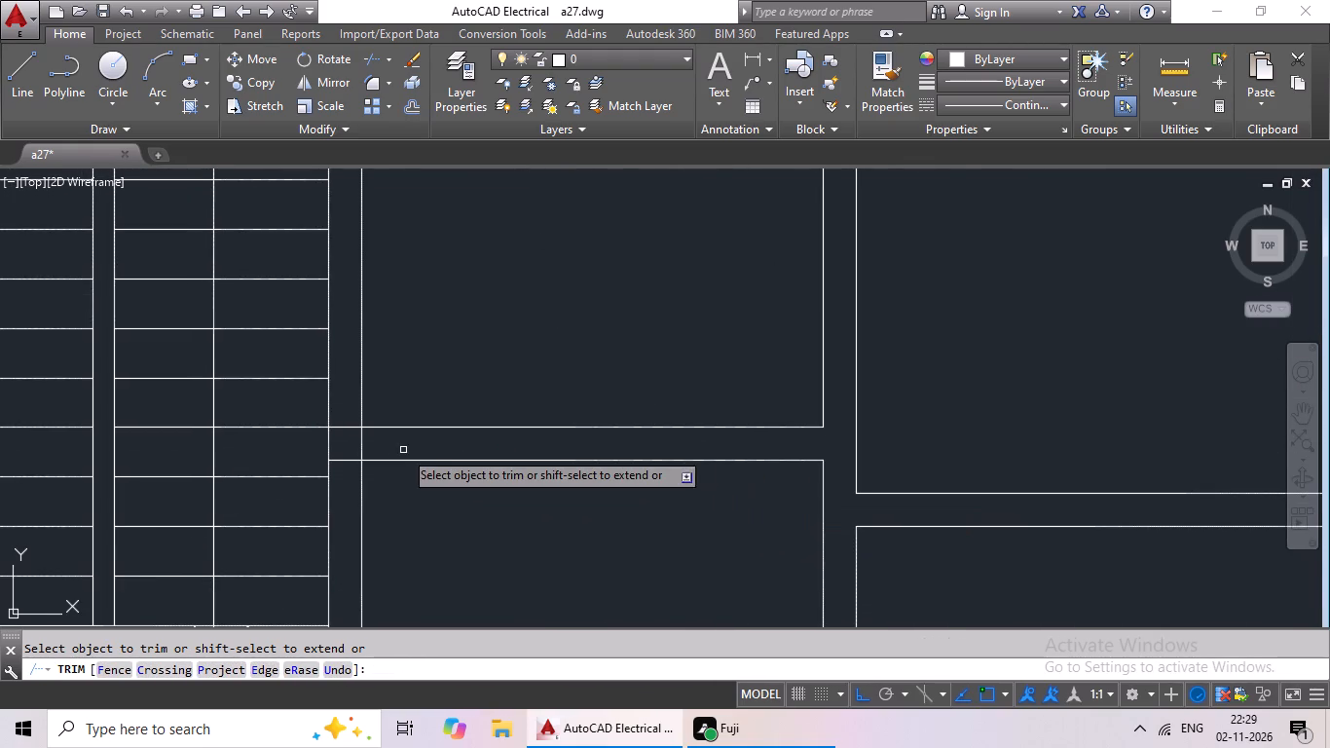
{"action": "scroll", "coordinate": [375, 451], "scroll_direction": "up", "scroll_amount": 4}
{"action": "left_click_drag", "start_coordinate": [457, 404], "coordinate": [273, 441]}
{"action": "left_click_drag", "start_coordinate": [271, 443], "coordinate": [256, 454]}
{"action": "left_click_drag", "start_coordinate": [231, 288], "coordinate": [211, 472]}
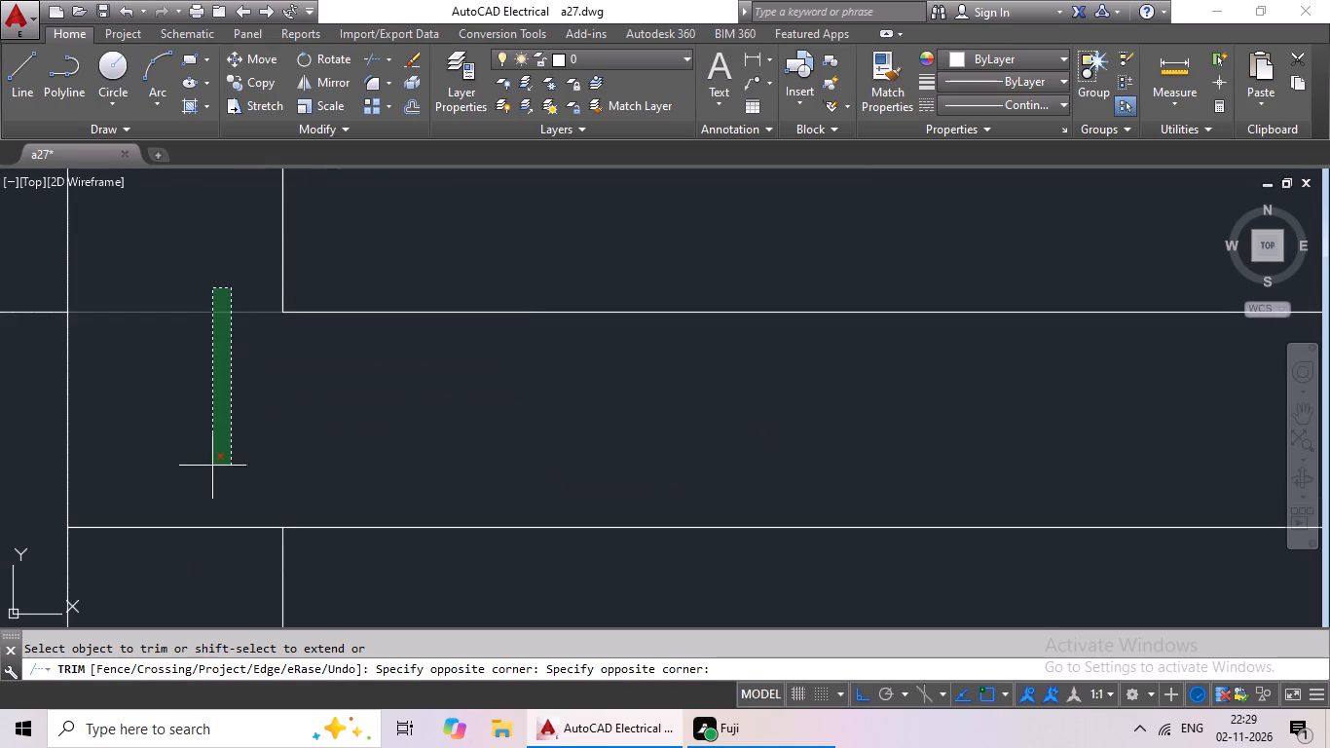
{"action": "left_click_drag", "start_coordinate": [211, 472], "coordinate": [198, 532]}
Trim the crossing lines where the horizontal wall below the staircase meets the staircase's right side wall.
{"action": "scroll", "coordinate": [345, 438], "scroll_direction": "down", "scroll_amount": 3}
{"action": "scroll", "coordinate": [443, 491], "scroll_direction": "down", "scroll_amount": 4}
{"action": "middle_click_drag", "start_coordinate": [524, 539], "coordinate": [553, 435]}
{"action": "middle_click_drag", "start_coordinate": [578, 479], "coordinate": [643, 362]}
{"action": "middle_click_drag", "start_coordinate": [641, 432], "coordinate": [685, 345]}
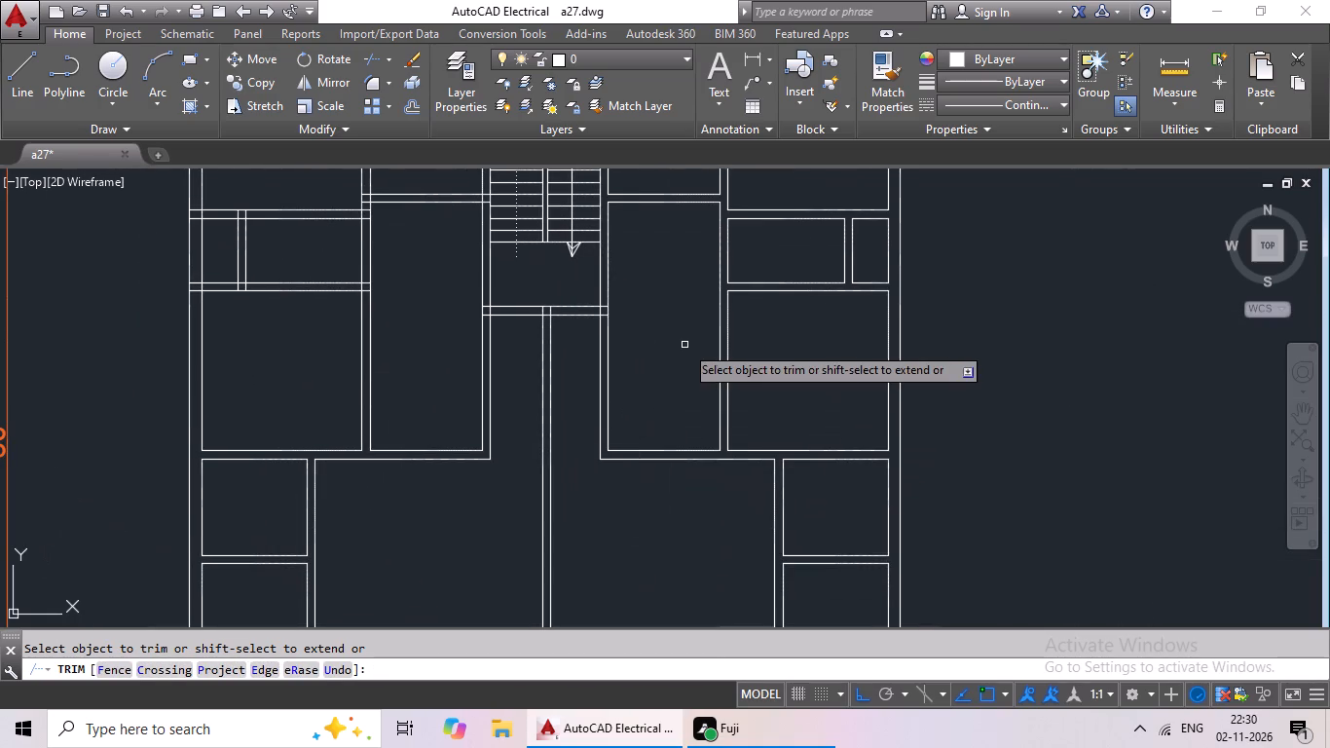
{"action": "scroll", "coordinate": [609, 314], "scroll_direction": "up", "scroll_amount": 5}
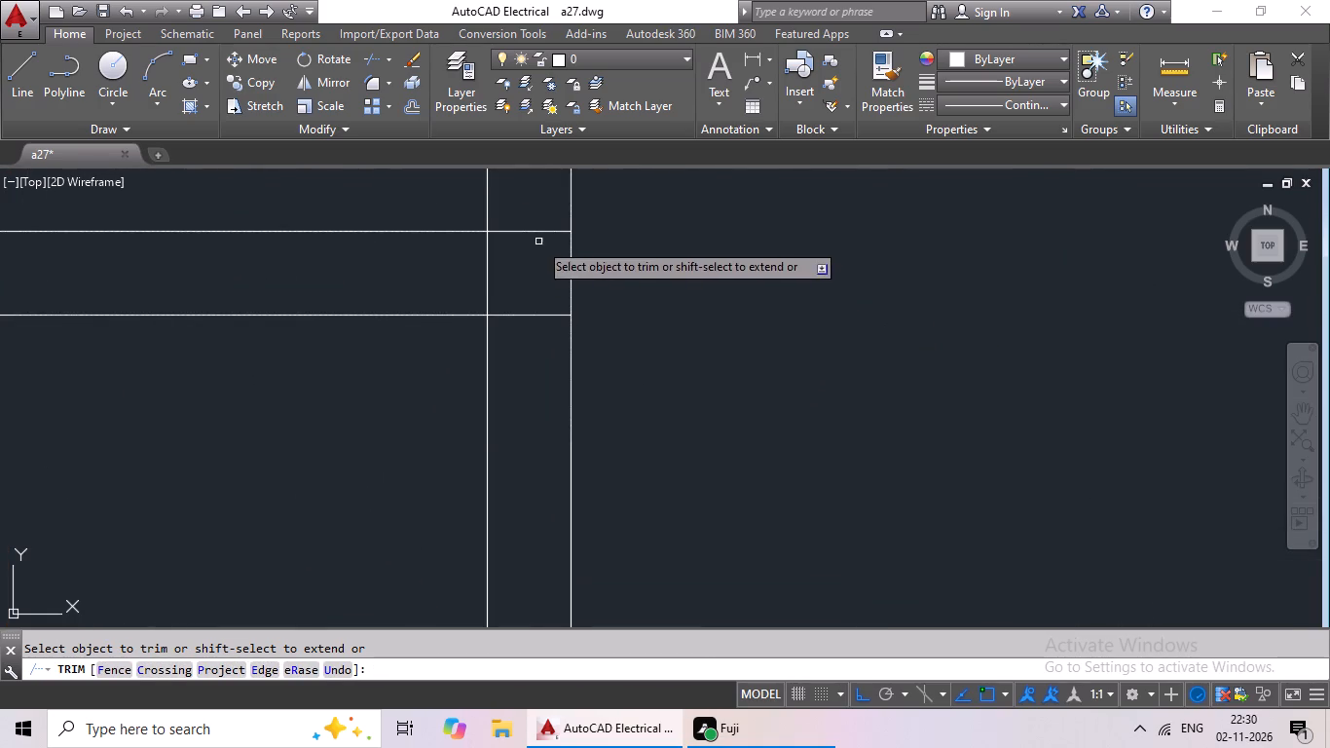
{"action": "left_click_drag", "start_coordinate": [536, 202], "coordinate": [520, 335]}
{"action": "left_click", "coordinate": [520, 336]}
{"action": "left_click_drag", "start_coordinate": [507, 250], "coordinate": [452, 285]}
{"action": "left_click_drag", "start_coordinate": [452, 285], "coordinate": [480, 285]}
Trim the junction where the central dividing wall meets the horizontal wall below the staircase, leaving the upper wall line whole.
{"action": "scroll", "coordinate": [531, 288], "scroll_direction": "down", "scroll_amount": 2}
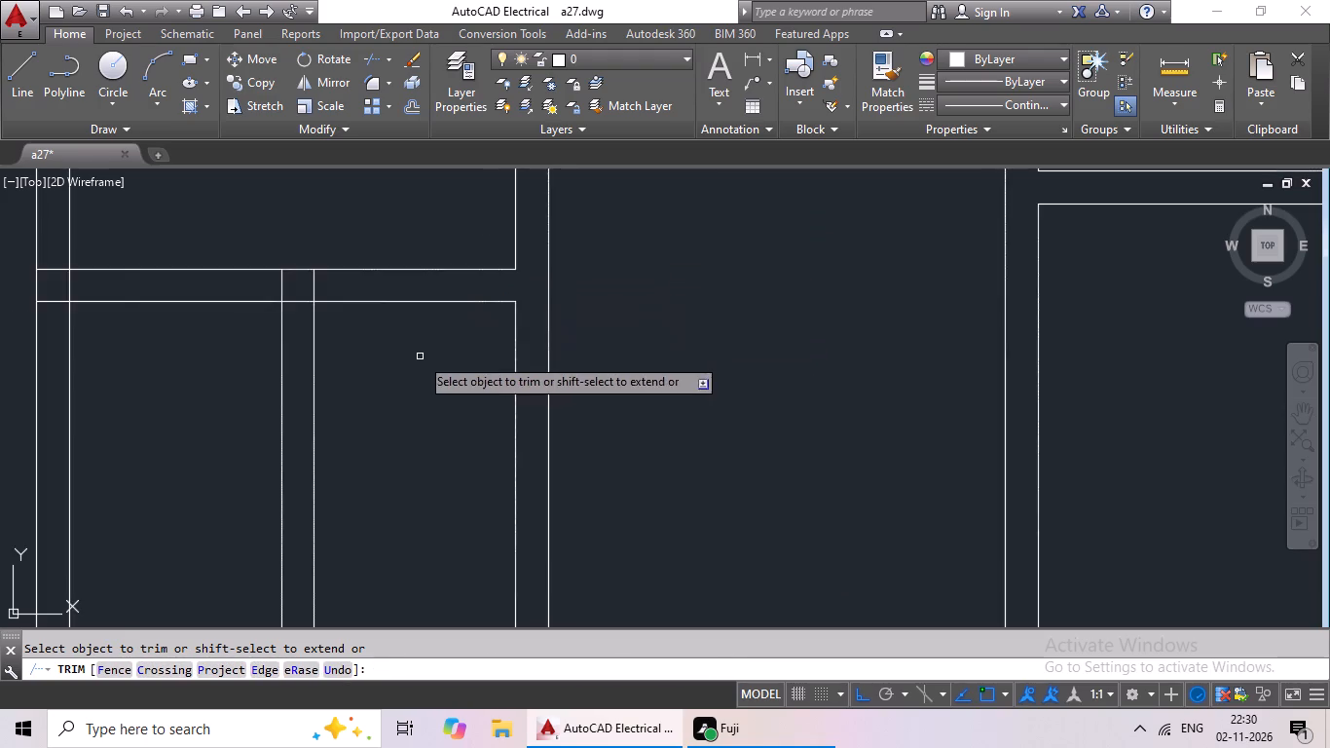
{"action": "middle_click_drag", "start_coordinate": [418, 356], "coordinate": [590, 356]}
{"action": "scroll", "coordinate": [445, 287], "scroll_direction": "up", "scroll_amount": 5}
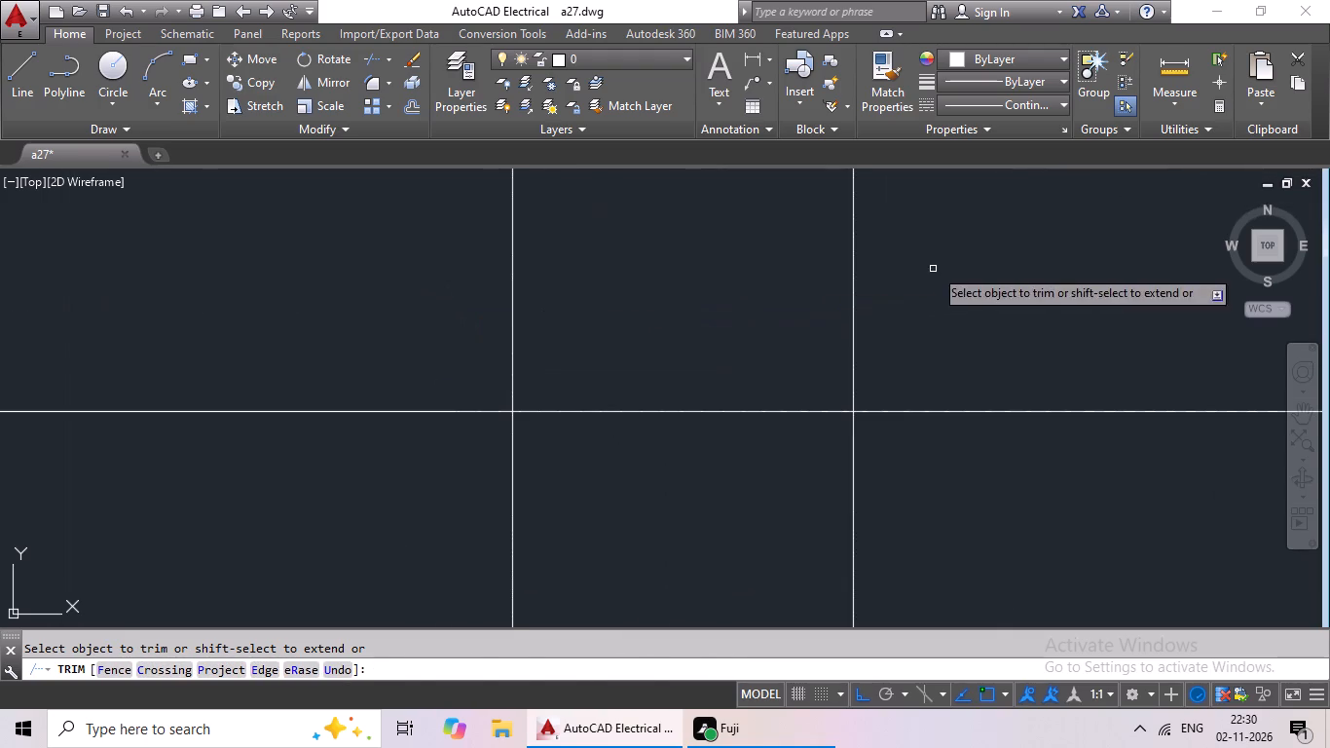
{"action": "left_click_drag", "start_coordinate": [935, 267], "coordinate": [489, 299]}
{"action": "left_click", "coordinate": [488, 300]}
{"action": "scroll", "coordinate": [576, 316], "scroll_direction": "down", "scroll_amount": 3}
{"action": "left_click_drag", "start_coordinate": [602, 297], "coordinate": [597, 440]}
{"action": "left_click_drag", "start_coordinate": [600, 431], "coordinate": [609, 429]}
Trim the crossing lines where the horizontal wall below the staircase meets the staircase's left side wall.
{"action": "scroll", "coordinate": [629, 416], "scroll_direction": "down", "scroll_amount": 2}
{"action": "middle_click_drag", "start_coordinate": [448, 454], "coordinate": [601, 435]}
{"action": "scroll", "coordinate": [502, 365], "scroll_direction": "up", "scroll_amount": 3}
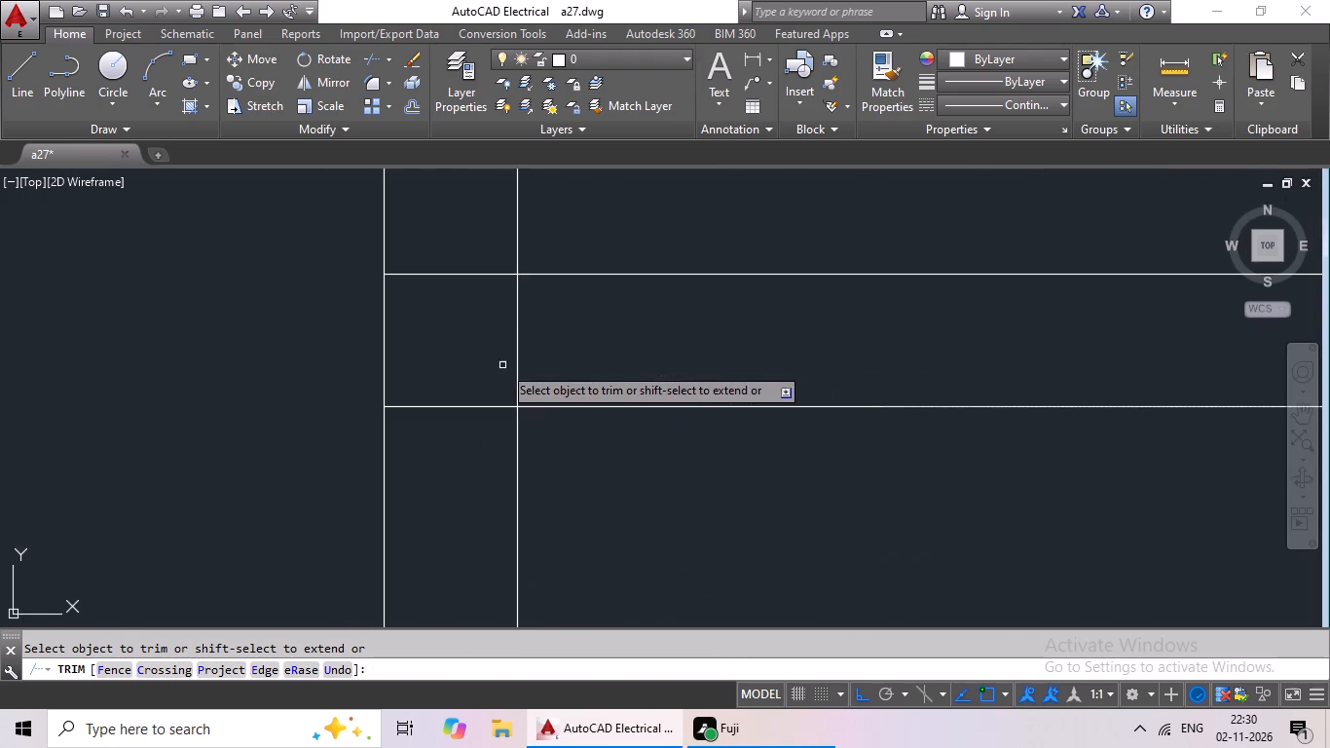
{"action": "left_click_drag", "start_coordinate": [640, 306], "coordinate": [502, 340]}
{"action": "left_click", "coordinate": [498, 346]}
{"action": "left_click_drag", "start_coordinate": [472, 260], "coordinate": [454, 400]}
{"action": "left_click", "coordinate": [449, 419]}
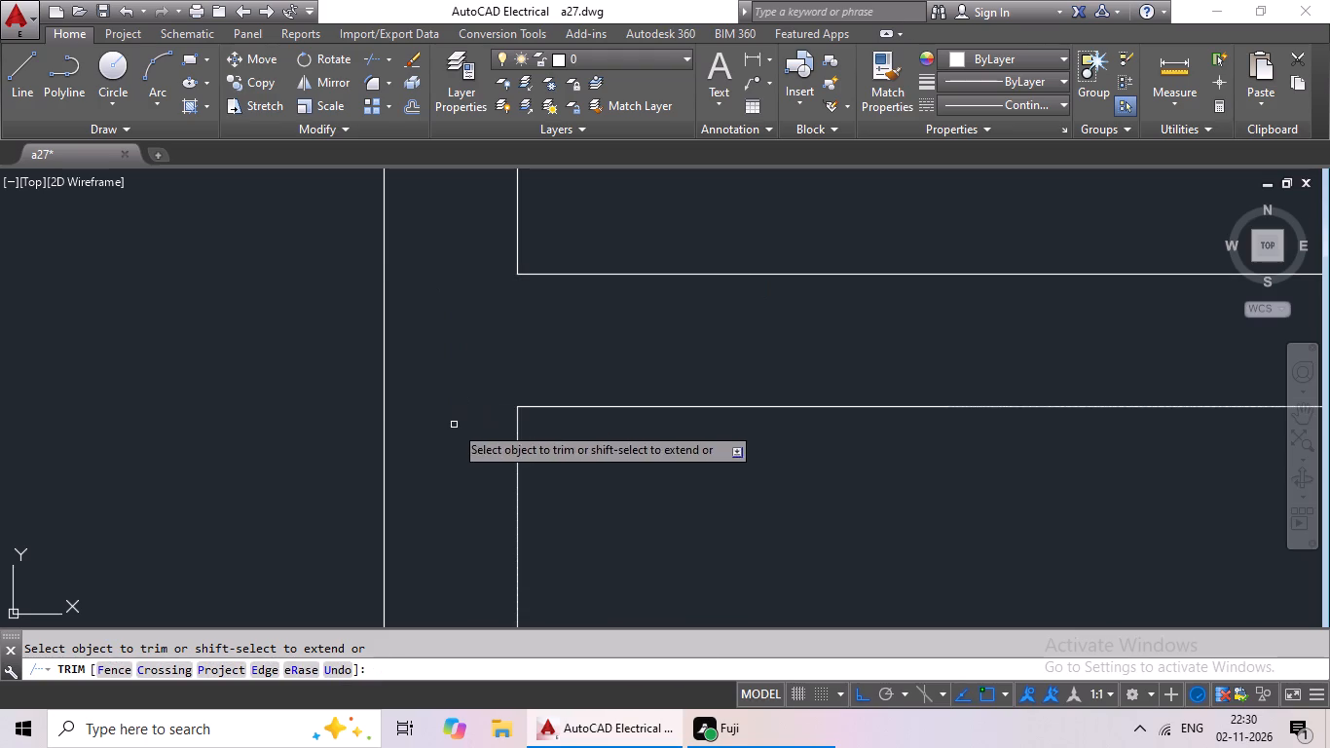
Trim the crossing lines where the left toilet's lower wall meets the vertical wall on its dining side.
{"action": "scroll", "coordinate": [496, 400], "scroll_direction": "down", "scroll_amount": 4}
{"action": "scroll", "coordinate": [567, 432], "scroll_direction": "down", "scroll_amount": 2}
{"action": "middle_click", "coordinate": [656, 416]}
{"action": "middle_click_drag", "start_coordinate": [454, 395], "coordinate": [567, 394]}
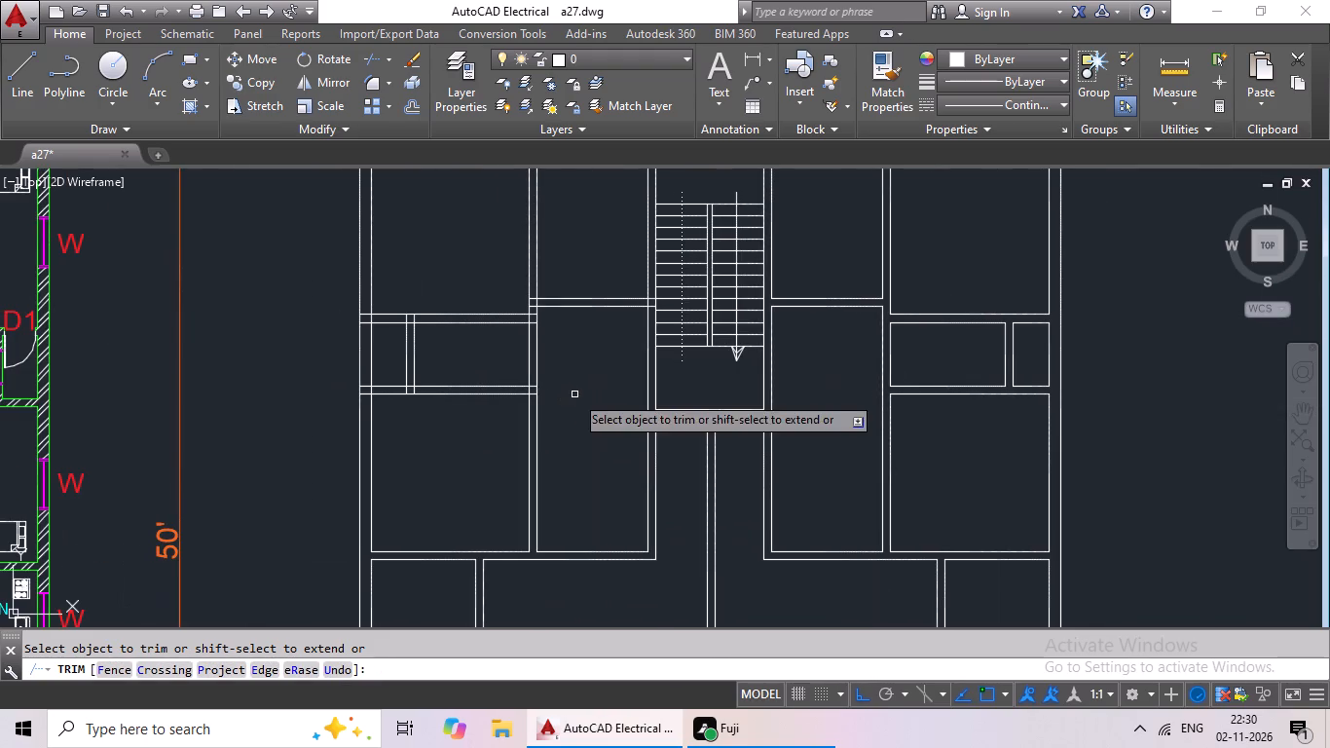
{"action": "scroll", "coordinate": [554, 374], "scroll_direction": "up", "scroll_amount": 4}
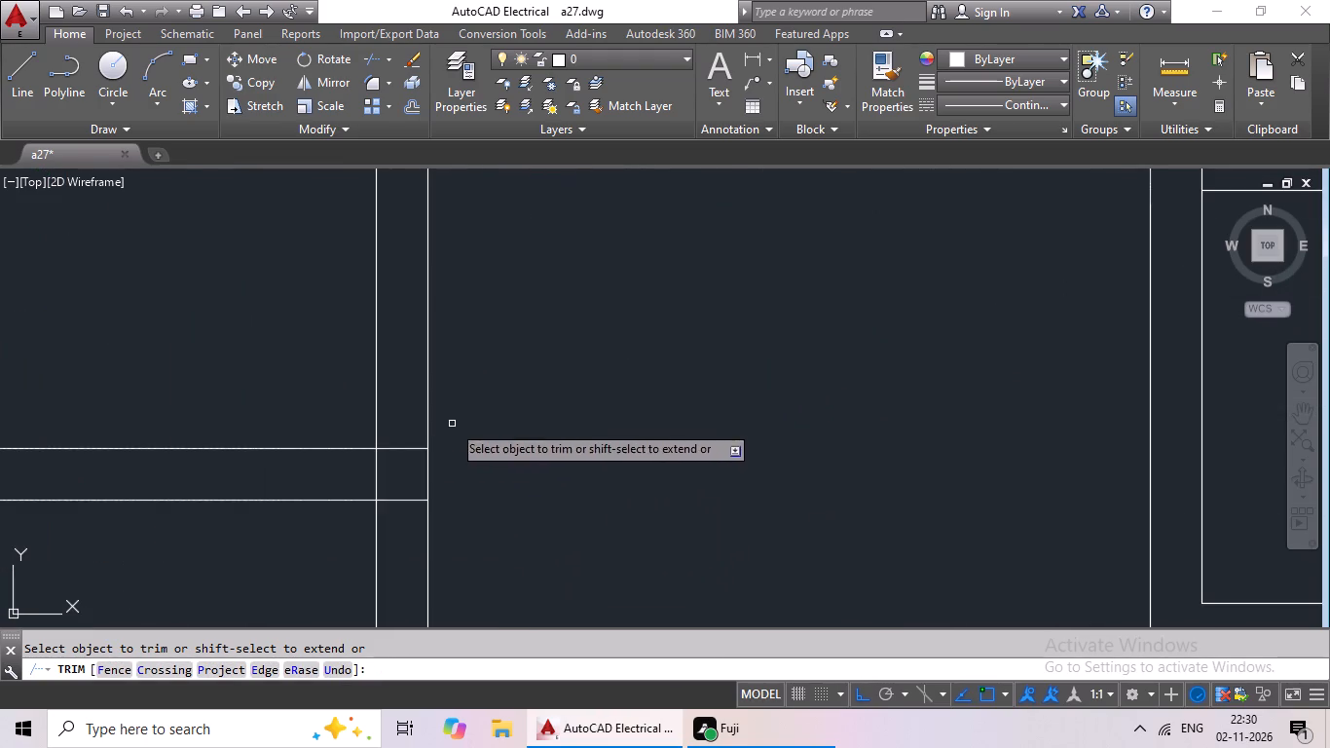
{"action": "scroll", "coordinate": [401, 461], "scroll_direction": "up", "scroll_amount": 3}
{"action": "middle_click_drag", "start_coordinate": [440, 387], "coordinate": [472, 254]}
{"action": "left_click_drag", "start_coordinate": [463, 271], "coordinate": [447, 525]}
{"action": "left_click", "coordinate": [445, 521]}
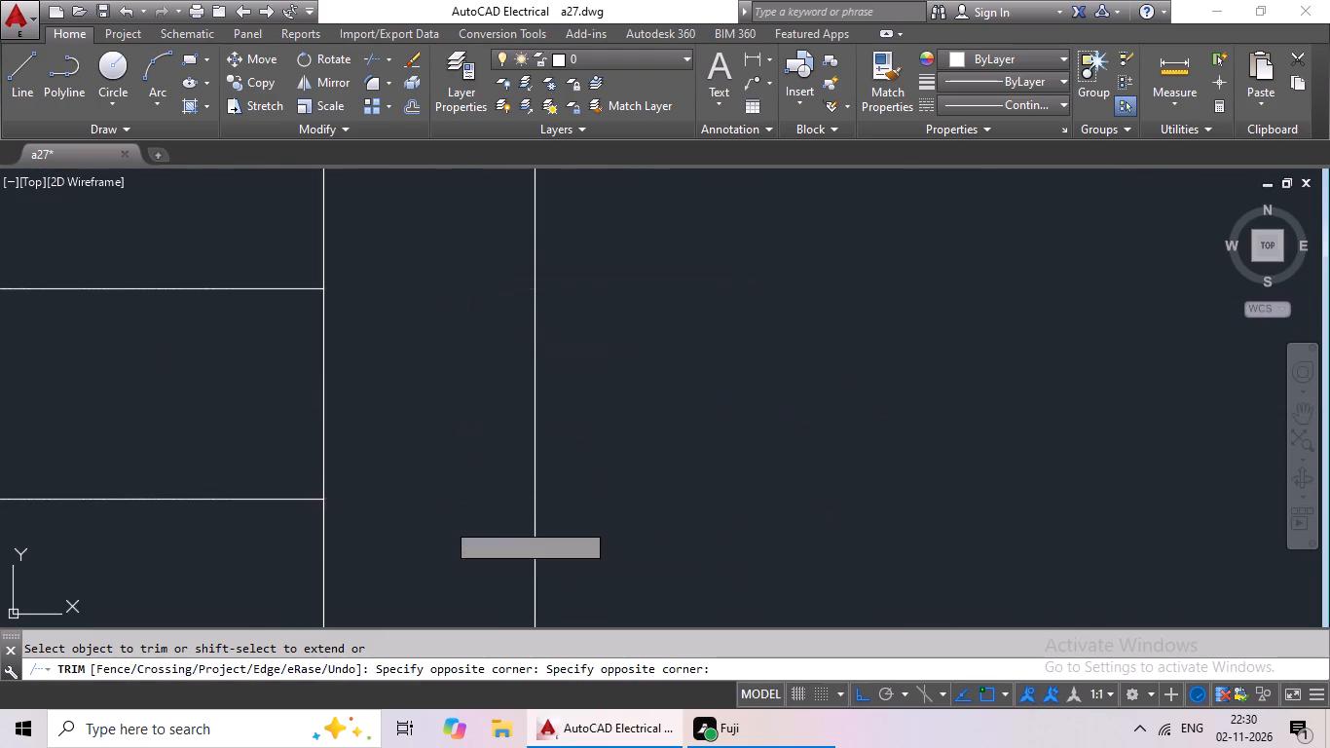
{"action": "left_click_drag", "start_coordinate": [462, 368], "coordinate": [256, 384]}
{"action": "left_click_drag", "start_coordinate": [256, 384], "coordinate": [273, 386]}
Trim the junction where the partition inside the left toilet strip meets the strip's lower wall.
{"action": "scroll", "coordinate": [382, 405], "scroll_direction": "down", "scroll_amount": 2}
{"action": "middle_click_drag", "start_coordinate": [251, 510], "coordinate": [612, 481]}
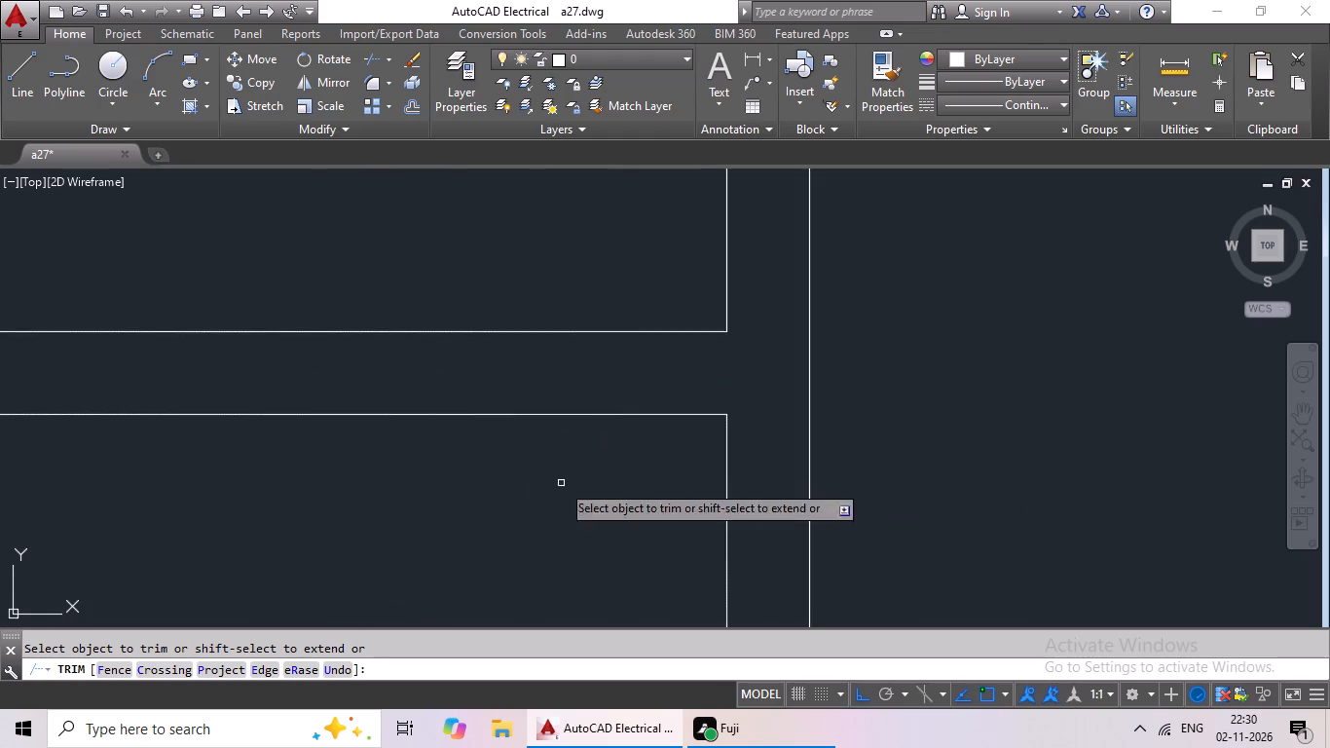
{"action": "scroll", "coordinate": [464, 488], "scroll_direction": "down", "scroll_amount": 2}
{"action": "middle_click_drag", "start_coordinate": [446, 498], "coordinate": [747, 472]}
{"action": "scroll", "coordinate": [395, 408], "scroll_direction": "up", "scroll_amount": 5}
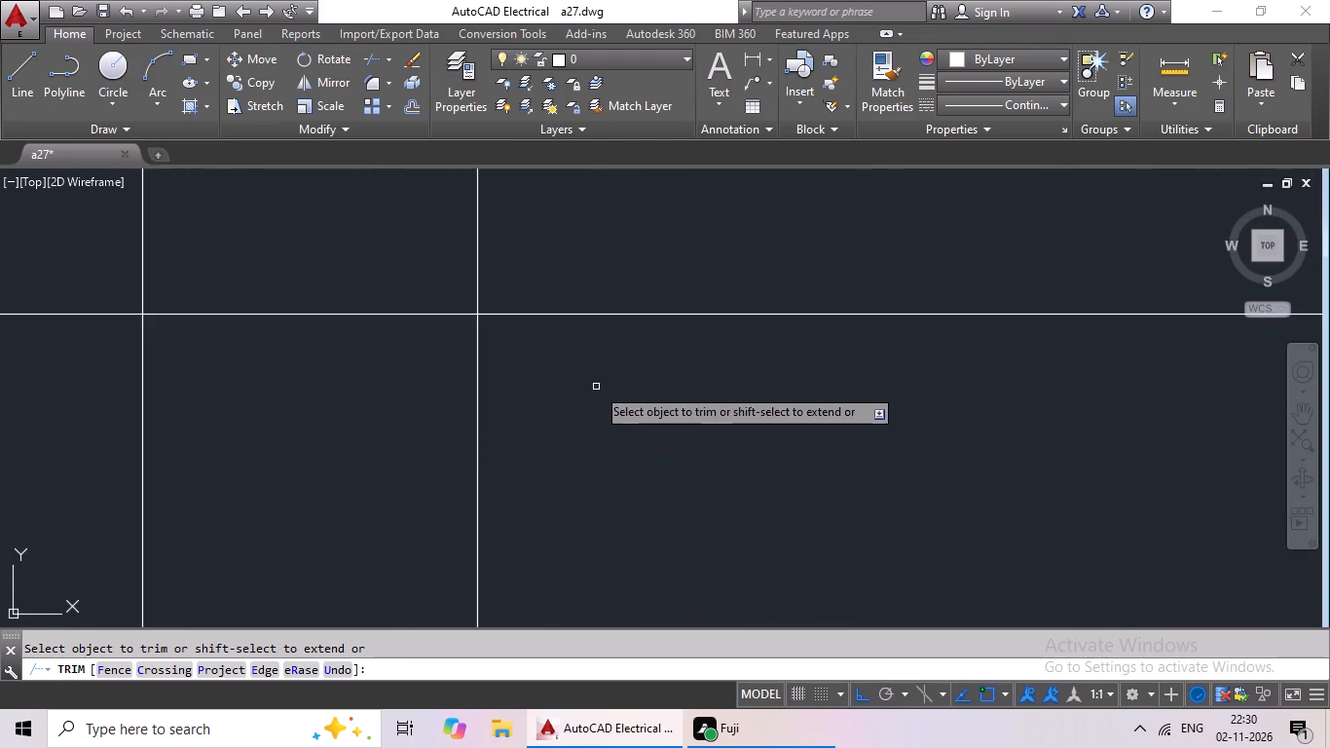
{"action": "scroll", "coordinate": [600, 389], "scroll_direction": "down", "scroll_amount": 2}
{"action": "left_click_drag", "start_coordinate": [680, 371], "coordinate": [375, 456]}
{"action": "left_click", "coordinate": [375, 456]}
{"action": "left_click_drag", "start_coordinate": [513, 331], "coordinate": [471, 395]}
{"action": "left_click", "coordinate": [471, 395]}
Trim the crossing lines where the lower wall of the left toilet strip meets the left outer wall.
{"action": "scroll", "coordinate": [494, 392], "scroll_direction": "down", "scroll_amount": 2}
{"action": "scroll", "coordinate": [421, 458], "scroll_direction": "down", "scroll_amount": 1}
{"action": "middle_click_drag", "start_coordinate": [468, 444], "coordinate": [617, 405]}
{"action": "scroll", "coordinate": [492, 451], "scroll_direction": "down", "scroll_amount": 1}
{"action": "scroll", "coordinate": [486, 422], "scroll_direction": "up", "scroll_amount": 3}
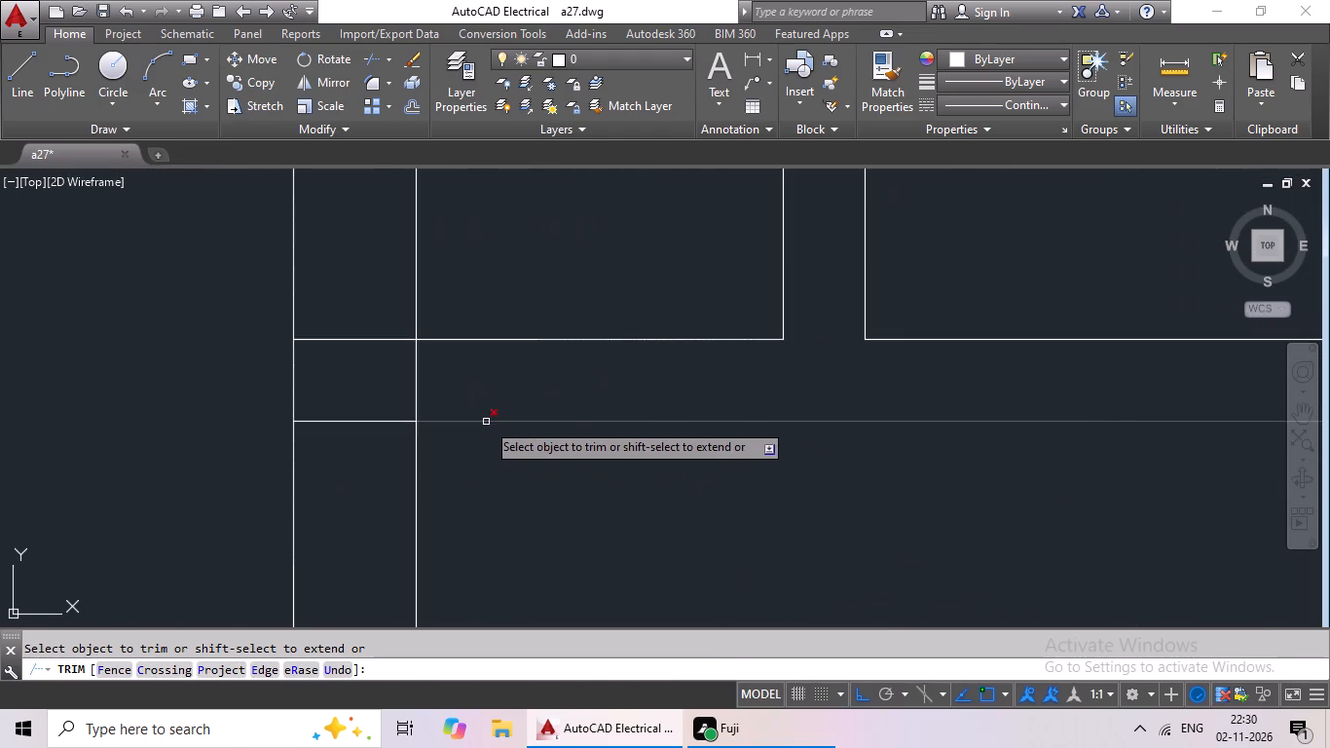
{"action": "left_click_drag", "start_coordinate": [454, 367], "coordinate": [351, 389]}
{"action": "left_click", "coordinate": [351, 389]}
{"action": "left_click_drag", "start_coordinate": [375, 294], "coordinate": [333, 520]}
{"action": "left_click_drag", "start_coordinate": [334, 513], "coordinate": [347, 493]}
{"action": "scroll", "coordinate": [395, 444], "scroll_direction": "down", "scroll_amount": 3}
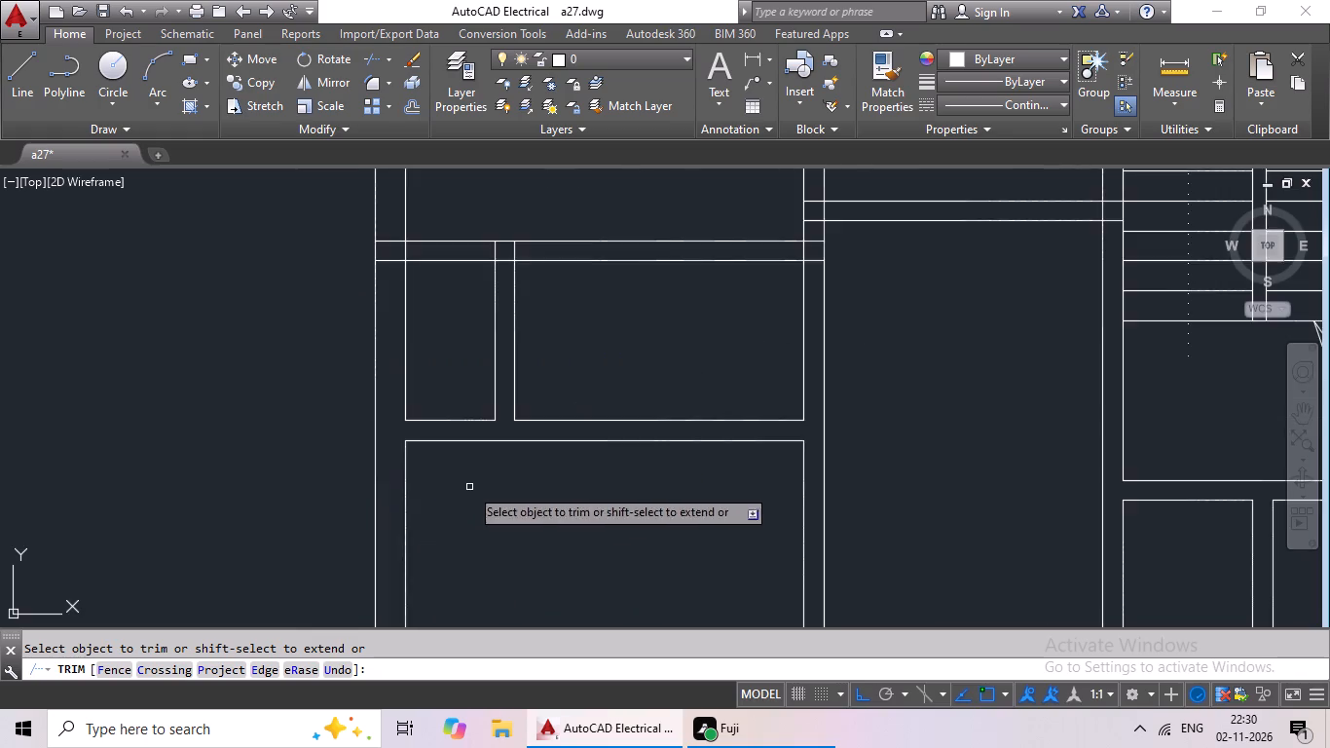
Trim the crossing lines where the left toilet strip's upper wall meets the vertical wall on its kitchen side.
{"action": "middle_click_drag", "start_coordinate": [478, 487], "coordinate": [439, 612]}
{"action": "scroll", "coordinate": [789, 373], "scroll_direction": "up", "scroll_amount": 4}
{"action": "left_click_drag", "start_coordinate": [706, 299], "coordinate": [681, 364]}
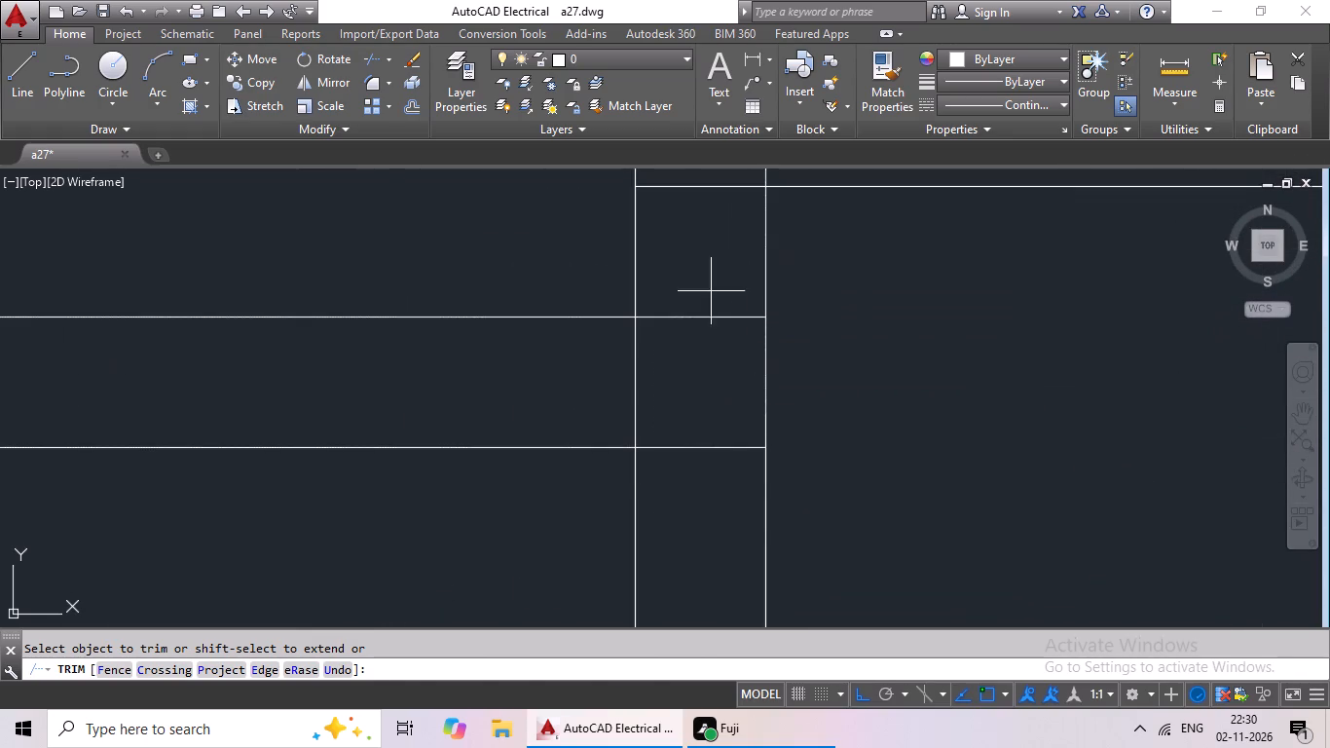
{"action": "left_click_drag", "start_coordinate": [681, 364], "coordinate": [657, 479]}
{"action": "left_click_drag", "start_coordinate": [656, 487], "coordinate": [660, 478]}
{"action": "left_click_drag", "start_coordinate": [658, 364], "coordinate": [489, 366]}
{"action": "left_click_drag", "start_coordinate": [489, 366], "coordinate": [529, 371]}
Trim the junction where the partition inside the left toilet strip meets the strip's upper wall.
{"action": "scroll", "coordinate": [620, 394], "scroll_direction": "down", "scroll_amount": 2}
{"action": "middle_click_drag", "start_coordinate": [463, 493], "coordinate": [902, 449]}
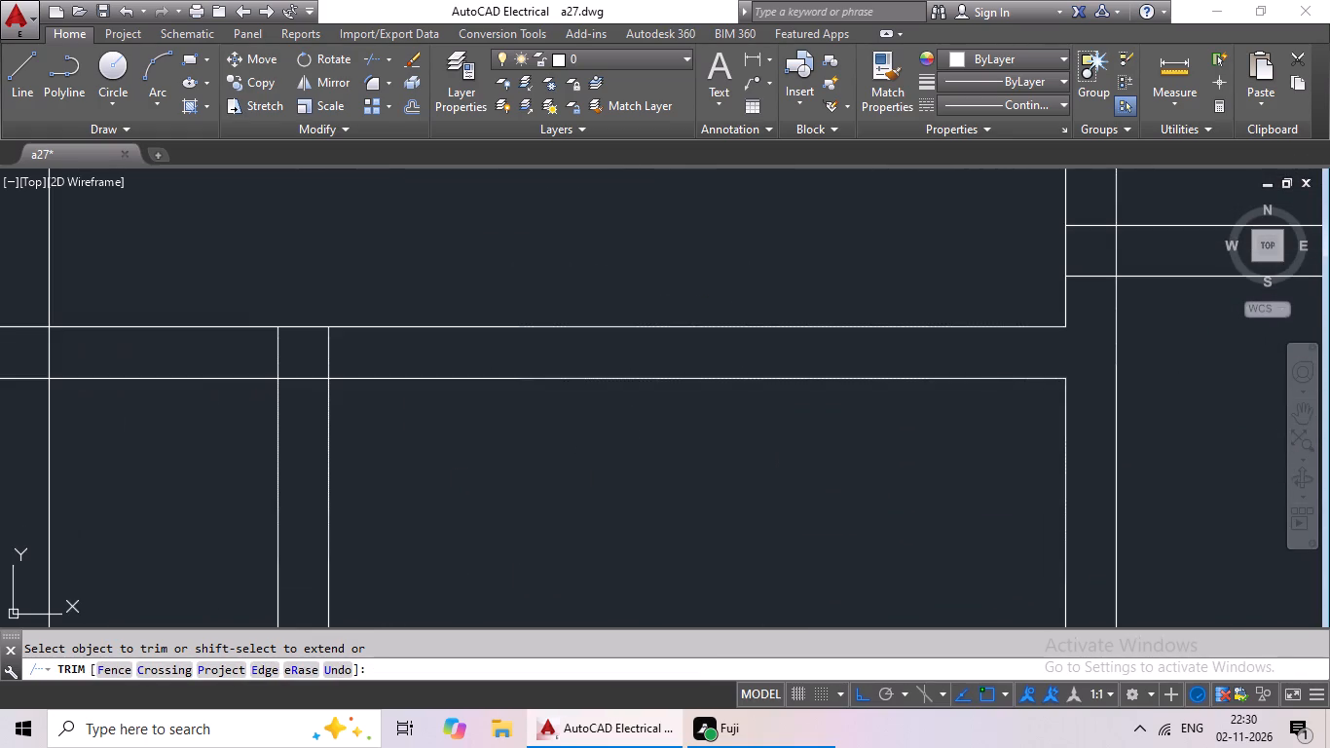
{"action": "middle_click_drag", "start_coordinate": [614, 485], "coordinate": [792, 479]}
{"action": "scroll", "coordinate": [503, 357], "scroll_direction": "up", "scroll_amount": 2}
{"action": "middle_click_drag", "start_coordinate": [574, 346], "coordinate": [808, 399]}
{"action": "scroll", "coordinate": [763, 377], "scroll_direction": "up", "scroll_amount": 3}
{"action": "scroll", "coordinate": [822, 346], "scroll_direction": "down", "scroll_amount": 1}
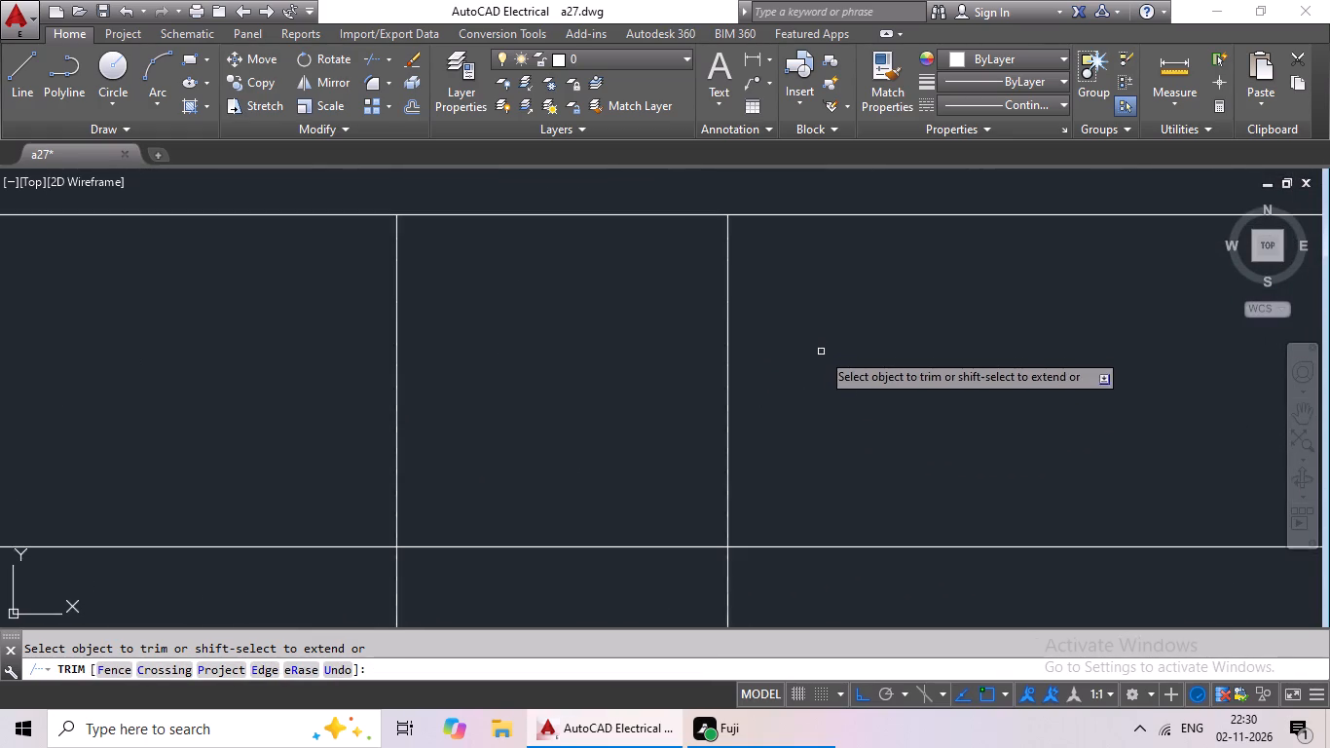
{"action": "scroll", "coordinate": [821, 353], "scroll_direction": "down", "scroll_amount": 1}
{"action": "left_click_drag", "start_coordinate": [838, 341], "coordinate": [512, 416]}
{"action": "left_click", "coordinate": [508, 416]}
{"action": "left_click_drag", "start_coordinate": [483, 411], "coordinate": [498, 402]}
{"action": "left_click_drag", "start_coordinate": [605, 393], "coordinate": [648, 536]}
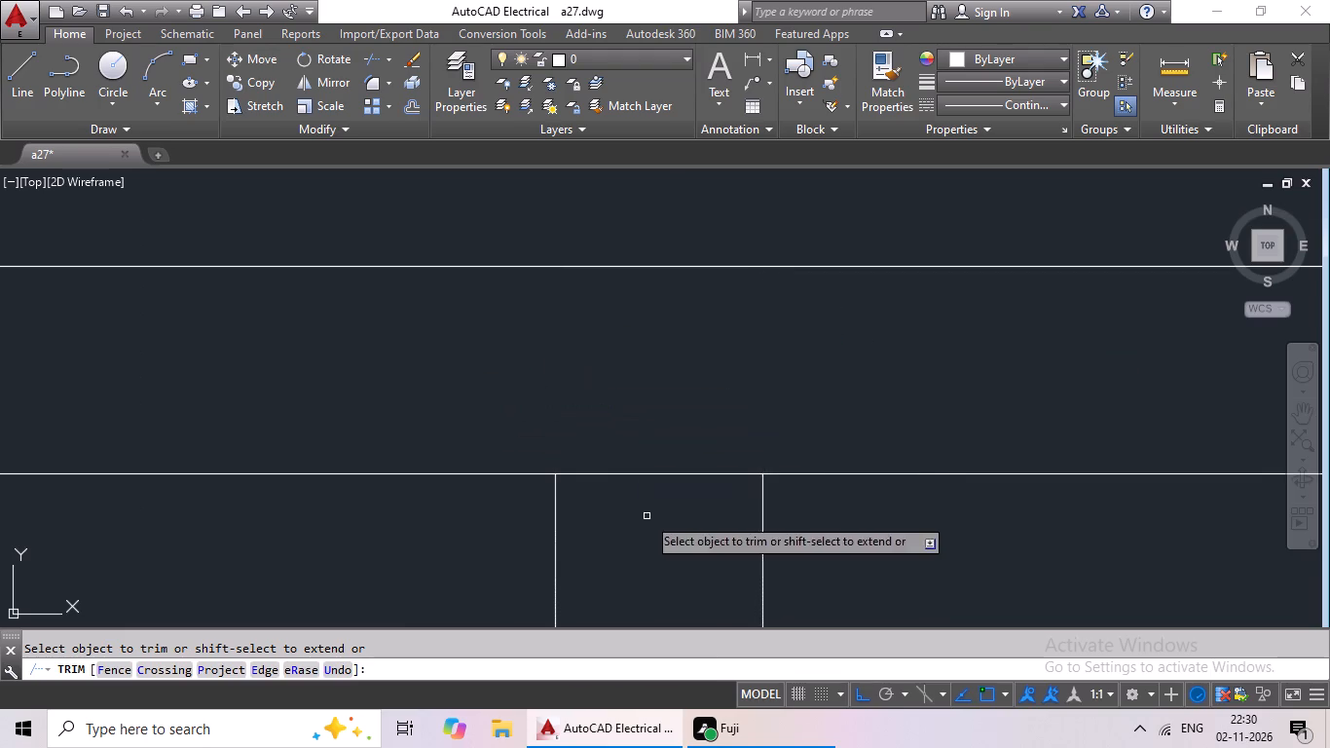
{"action": "left_click_drag", "start_coordinate": [650, 421], "coordinate": [654, 561]}
{"action": "left_click_drag", "start_coordinate": [654, 554], "coordinate": [663, 538]}
Trim the crossing lines where the upper wall of the left toilet strip meets the left outer wall.
{"action": "scroll", "coordinate": [699, 499], "scroll_direction": "down", "scroll_amount": 3}
{"action": "middle_click_drag", "start_coordinate": [567, 551], "coordinate": [677, 532]}
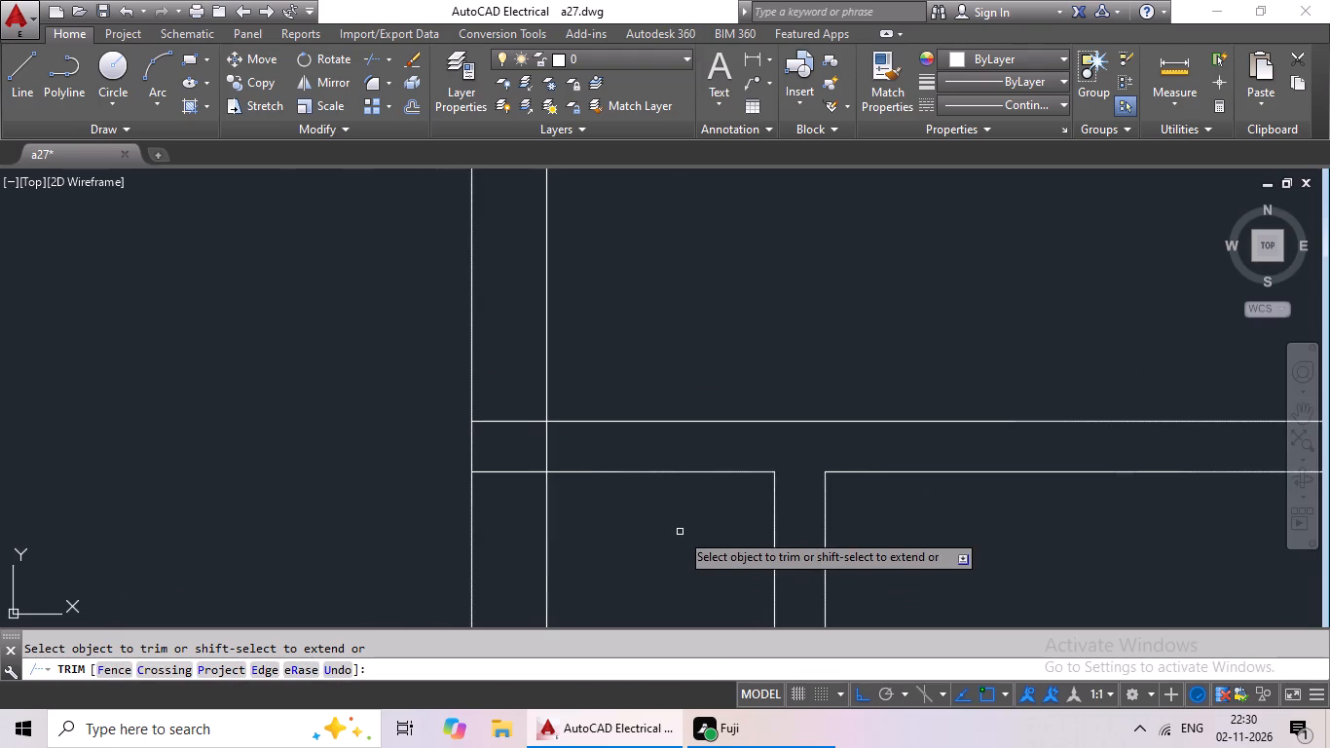
{"action": "scroll", "coordinate": [544, 433], "scroll_direction": "up", "scroll_amount": 2}
{"action": "left_click_drag", "start_coordinate": [617, 428], "coordinate": [490, 488]}
{"action": "left_click_drag", "start_coordinate": [490, 488], "coordinate": [492, 479]}
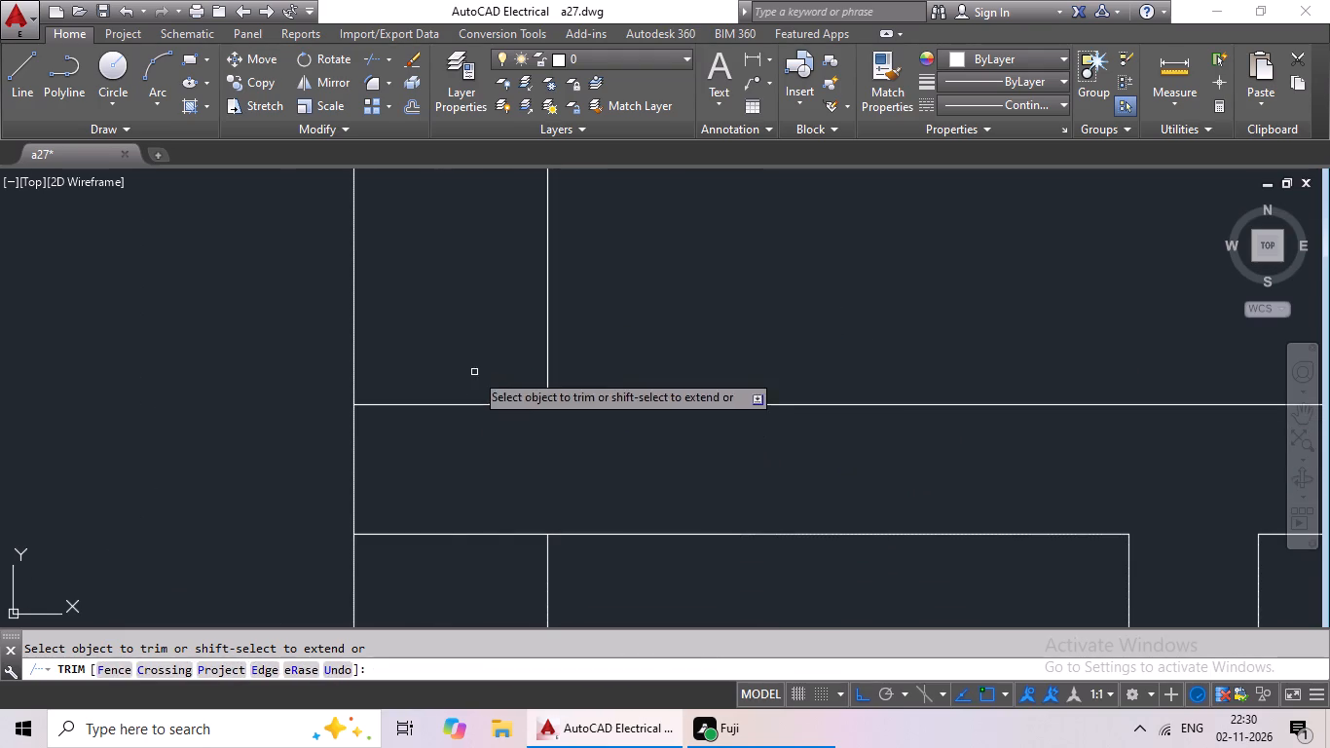
{"action": "left_click_drag", "start_coordinate": [481, 369], "coordinate": [451, 531]}
{"action": "left_click", "coordinate": [449, 540]}
Trim the junction where the left kitchen's lower wall meets the staircase's left side wall, undoing any wrongly removed wall line.
{"action": "scroll", "coordinate": [455, 541], "scroll_direction": "down", "scroll_amount": 4}
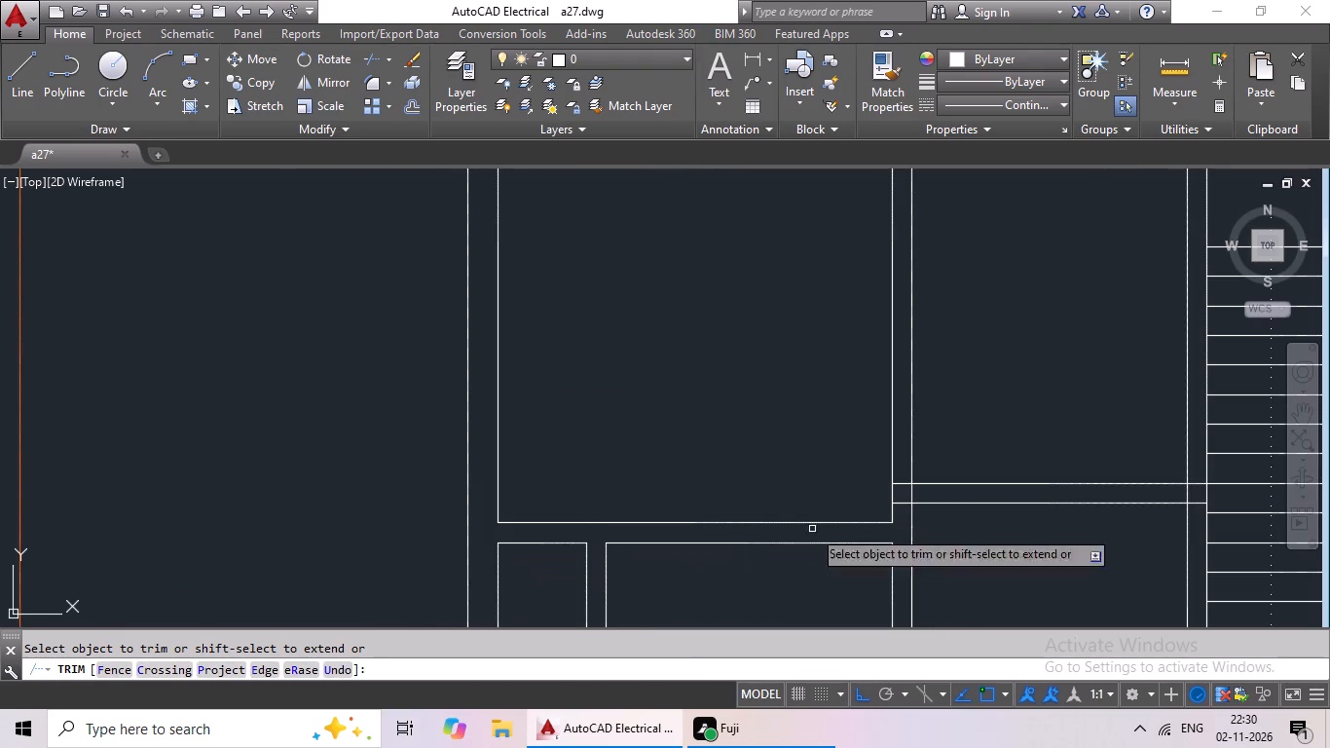
{"action": "middle_click_drag", "start_coordinate": [1021, 521], "coordinate": [647, 556]}
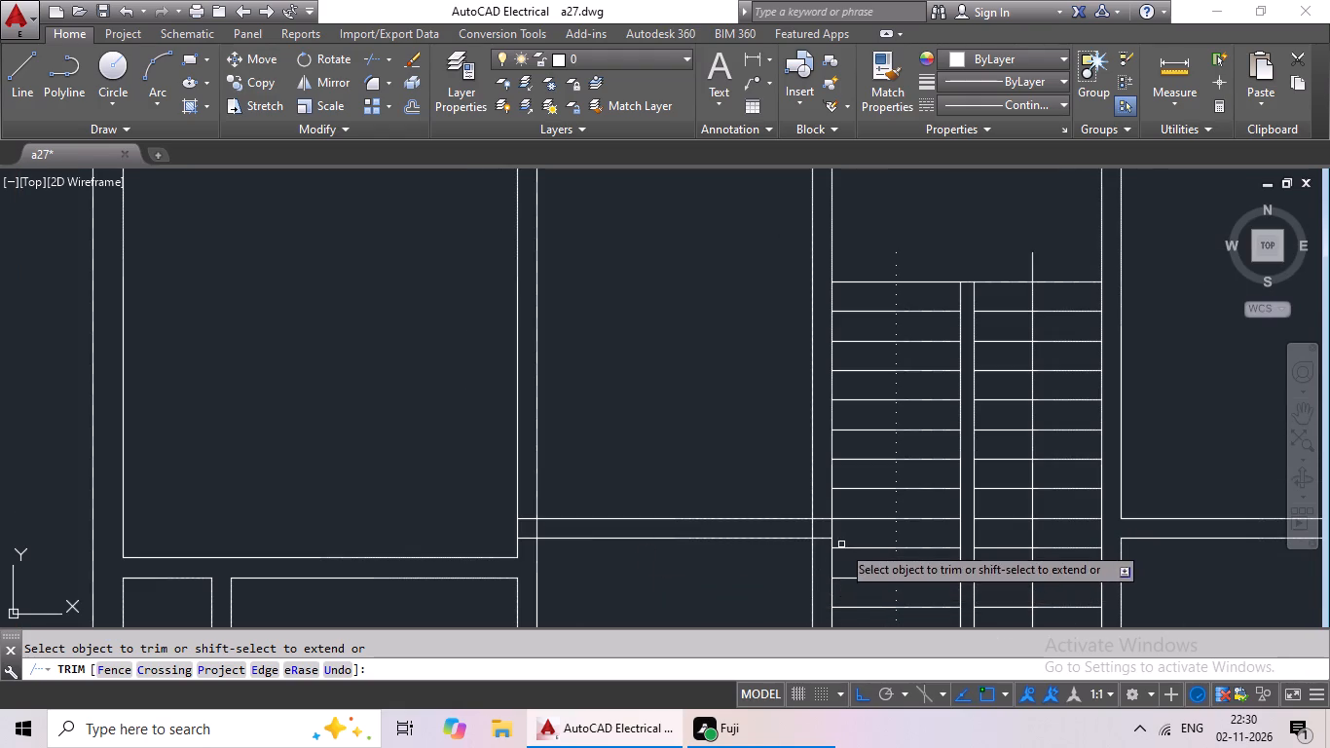
{"action": "scroll", "coordinate": [828, 543], "scroll_direction": "up", "scroll_amount": 2}
{"action": "left_click_drag", "start_coordinate": [819, 469], "coordinate": [816, 526]}
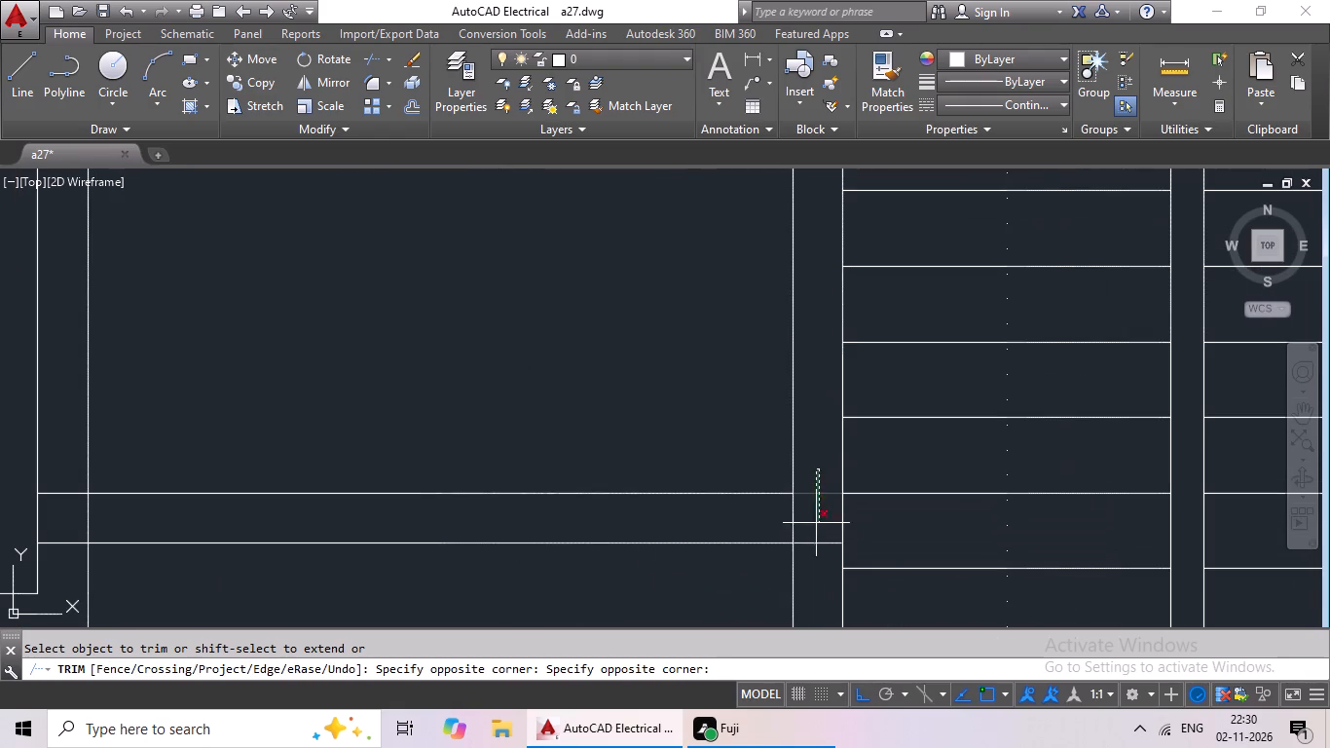
{"action": "left_click_drag", "start_coordinate": [816, 526], "coordinate": [813, 570]}
{"action": "left_click", "coordinate": [818, 555]}
{"action": "left_click_drag", "start_coordinate": [820, 489], "coordinate": [766, 525]}
{"action": "left_click", "coordinate": [762, 530]}
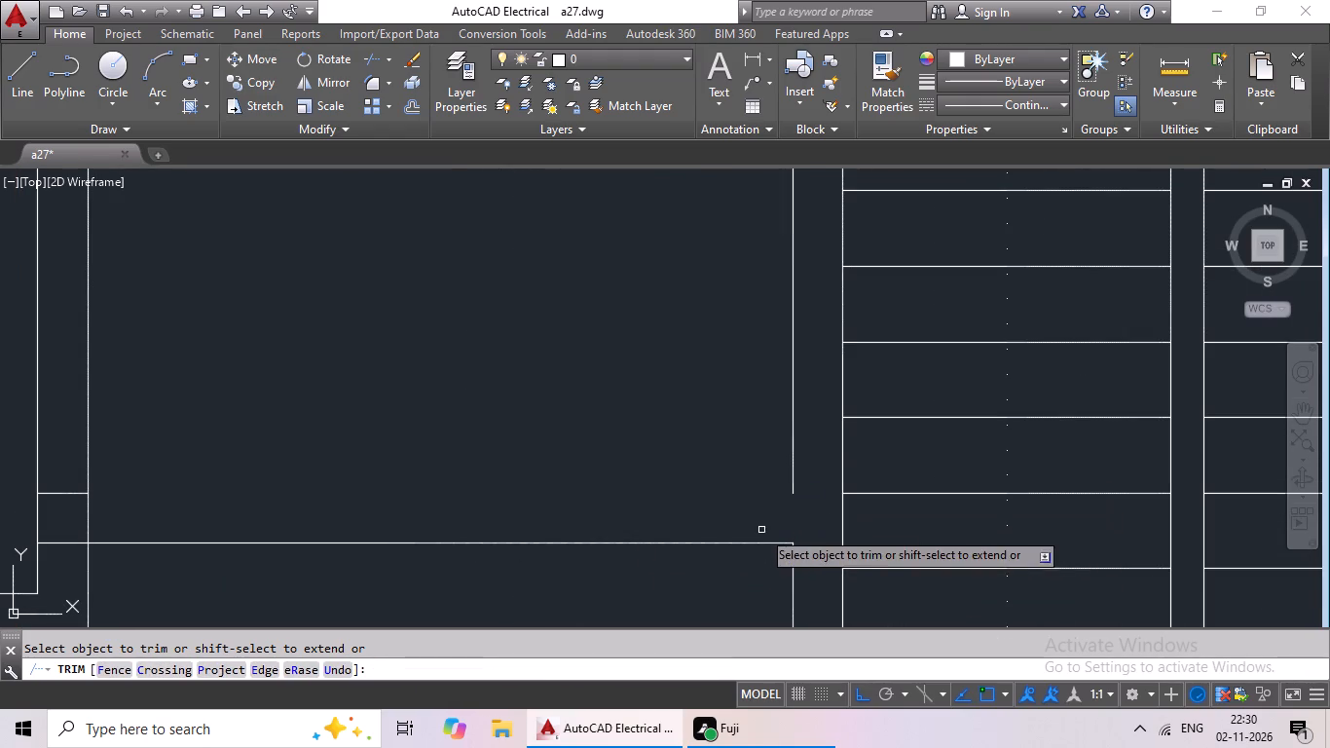
{"action": "key", "text": "ctrl+z"}
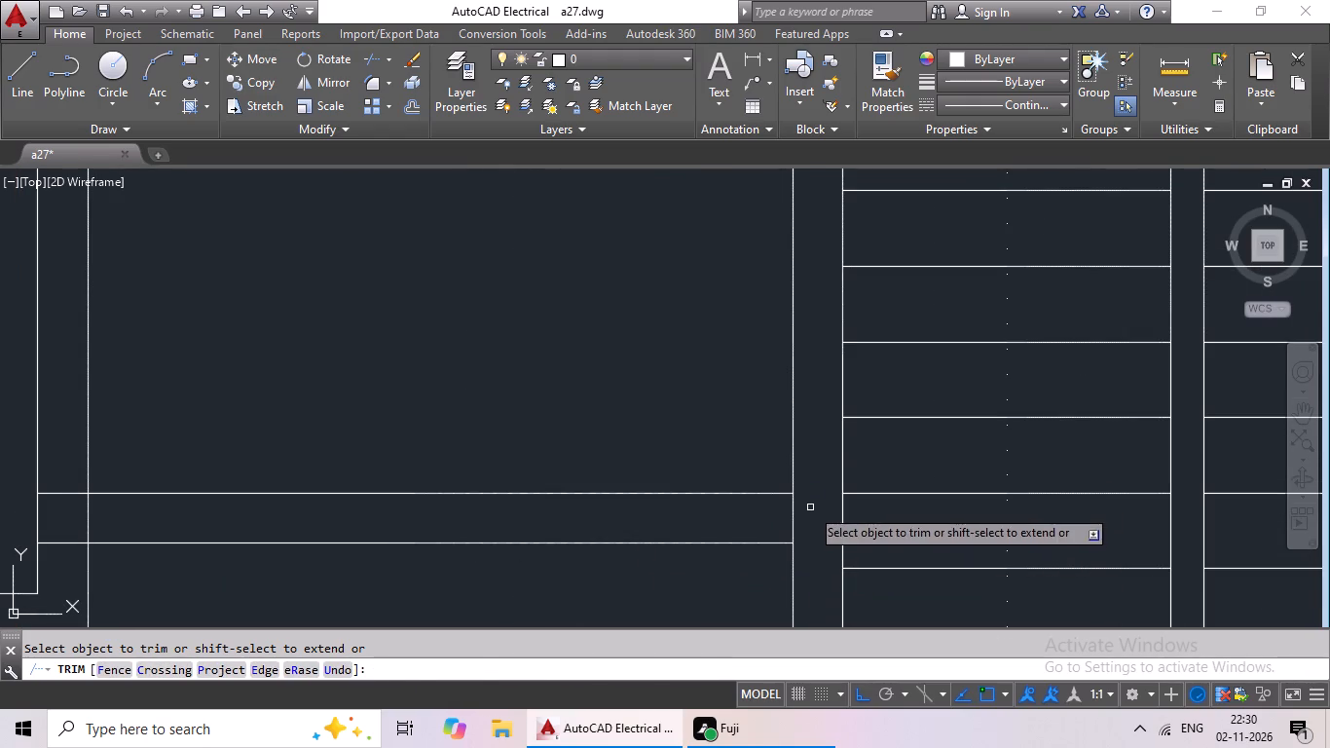
{"action": "left_click_drag", "start_coordinate": [811, 507], "coordinate": [772, 522]}
{"action": "left_click", "coordinate": [772, 522]}
Trim the crossing lines where the left kitchen's lower wall meets the left bedroom's vertical wall.
{"action": "scroll", "coordinate": [806, 516], "scroll_direction": "down", "scroll_amount": 2}
{"action": "middle_click_drag", "start_coordinate": [717, 589], "coordinate": [794, 539]}
{"action": "scroll", "coordinate": [604, 467], "scroll_direction": "up", "scroll_amount": 1}
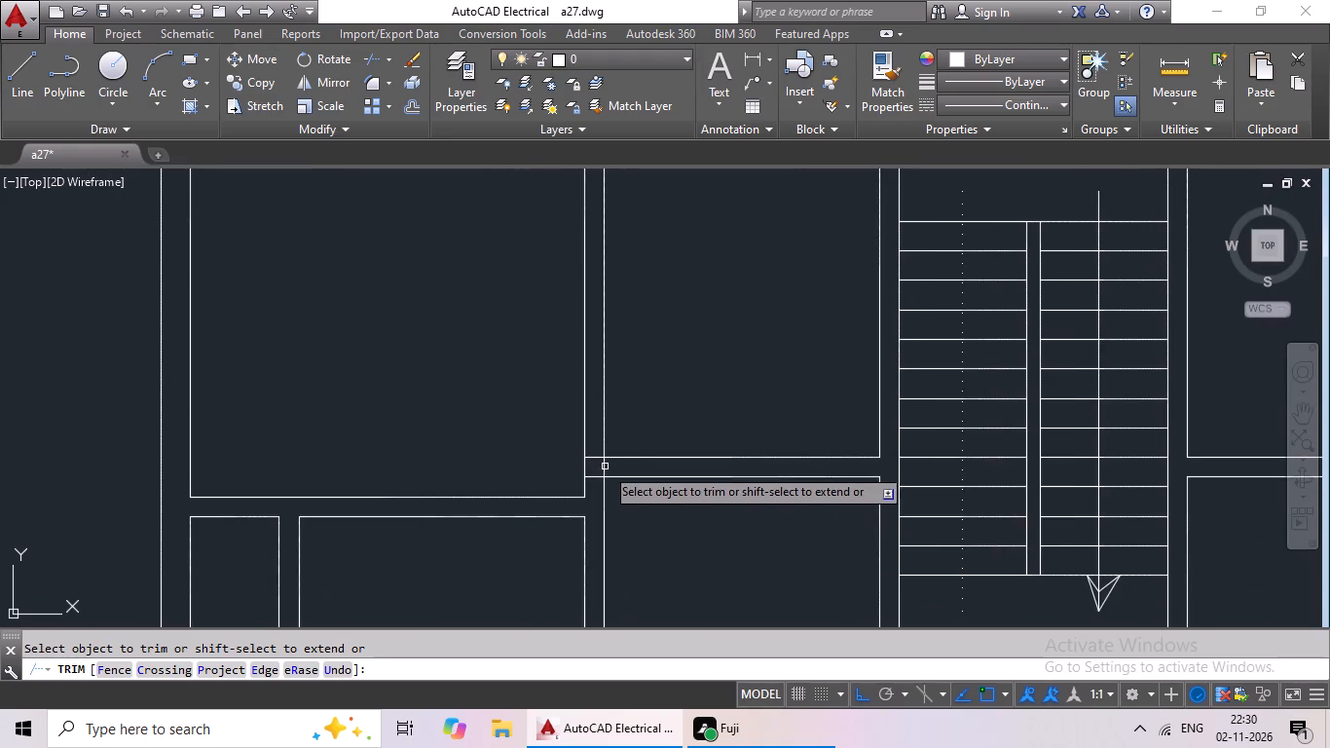
{"action": "scroll", "coordinate": [604, 466], "scroll_direction": "up", "scroll_amount": 2}
{"action": "left_click_drag", "start_coordinate": [672, 457], "coordinate": [534, 490]}
{"action": "left_click", "coordinate": [532, 494]}
{"action": "left_click_drag", "start_coordinate": [554, 360], "coordinate": [566, 548]}
{"action": "left_click_drag", "start_coordinate": [567, 546], "coordinate": [579, 527]}
Trim the crossing lines where the wall between the right bedroom and veranda meets the right outer wall.
{"action": "scroll", "coordinate": [593, 491], "scroll_direction": "down", "scroll_amount": 3}
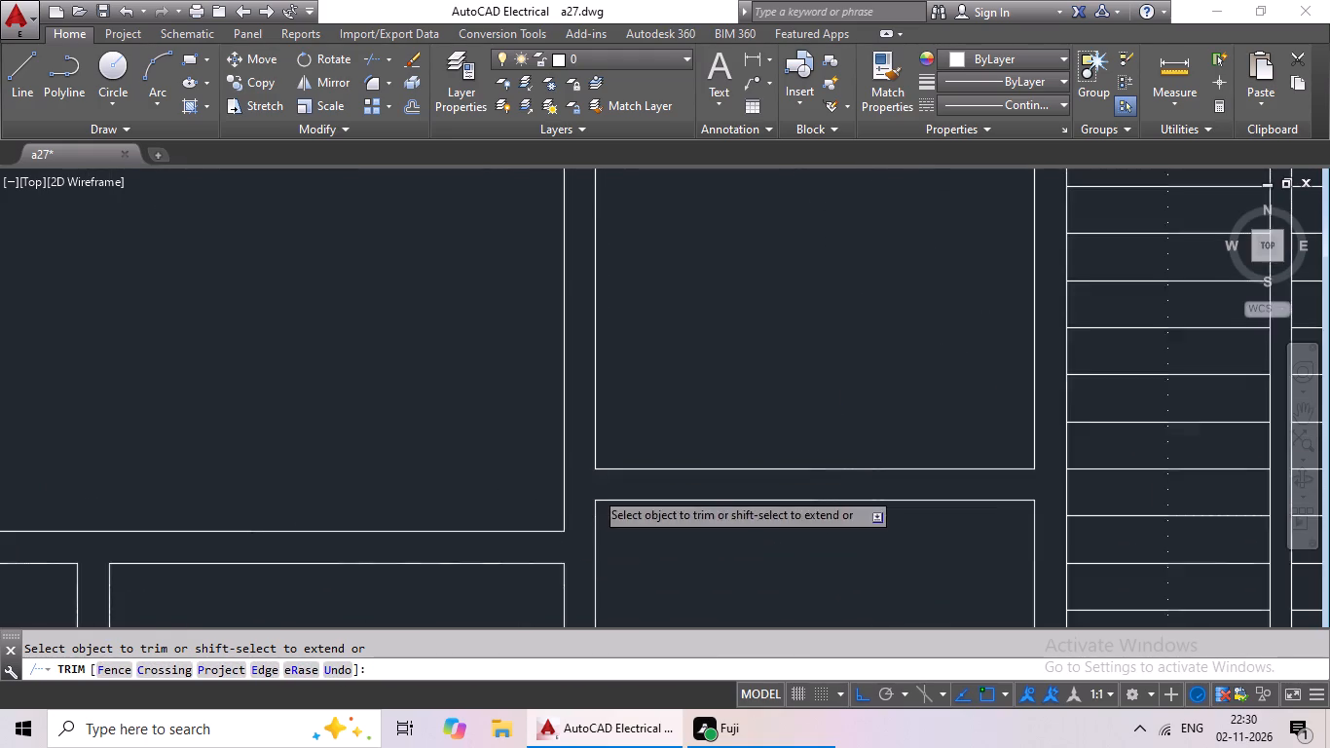
{"action": "middle_click_drag", "start_coordinate": [533, 546], "coordinate": [646, 504]}
{"action": "scroll", "coordinate": [650, 509], "scroll_direction": "down", "scroll_amount": 3}
{"action": "middle_click_drag", "start_coordinate": [695, 516], "coordinate": [559, 553]}
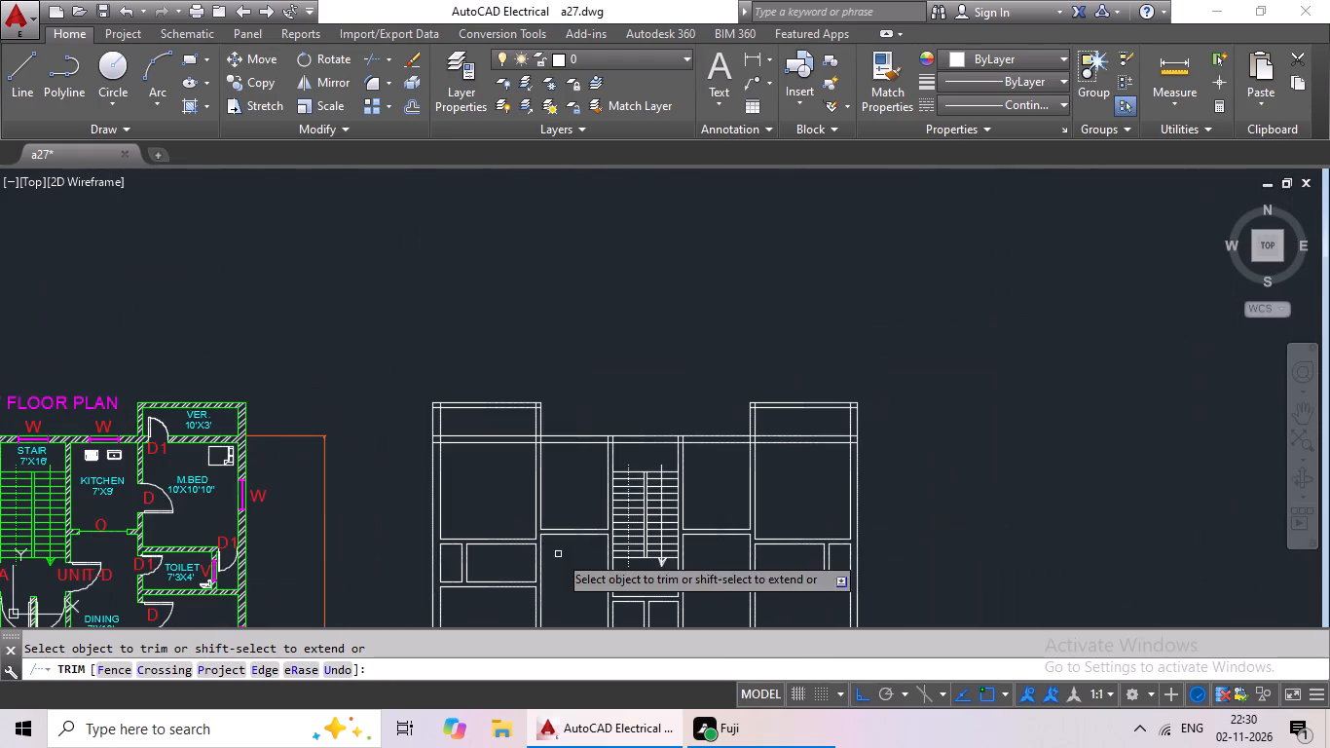
{"action": "scroll", "coordinate": [856, 435], "scroll_direction": "up", "scroll_amount": 5}
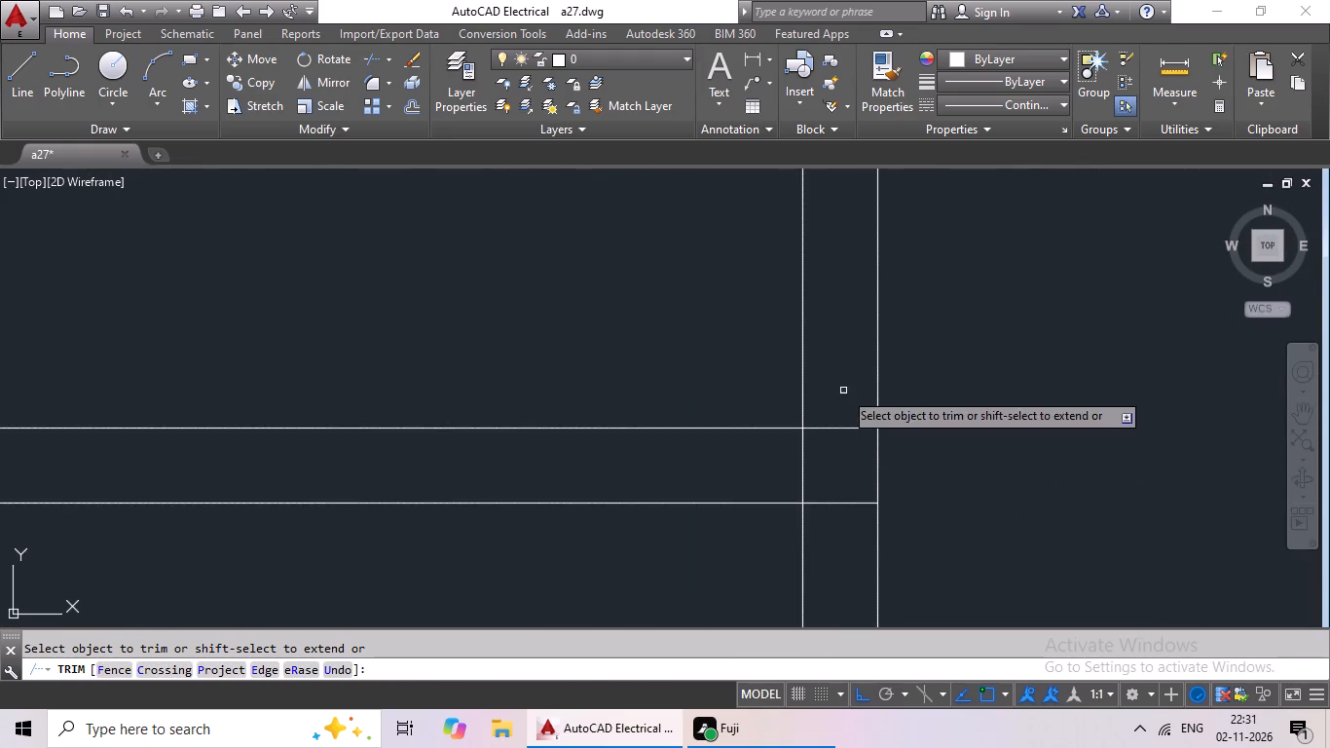
{"action": "left_click_drag", "start_coordinate": [843, 395], "coordinate": [839, 530]}
{"action": "left_click_drag", "start_coordinate": [839, 530], "coordinate": [845, 505]}
{"action": "left_click_drag", "start_coordinate": [847, 435], "coordinate": [766, 470]}
{"action": "left_click_drag", "start_coordinate": [766, 470], "coordinate": [789, 467]}
Trim the crossing lines where the right bedroom's upper wall meets the vertical wall on its kitchen side.
{"action": "scroll", "coordinate": [876, 457], "scroll_direction": "down", "scroll_amount": 2}
{"action": "middle_click_drag", "start_coordinate": [757, 526], "coordinate": [978, 504]}
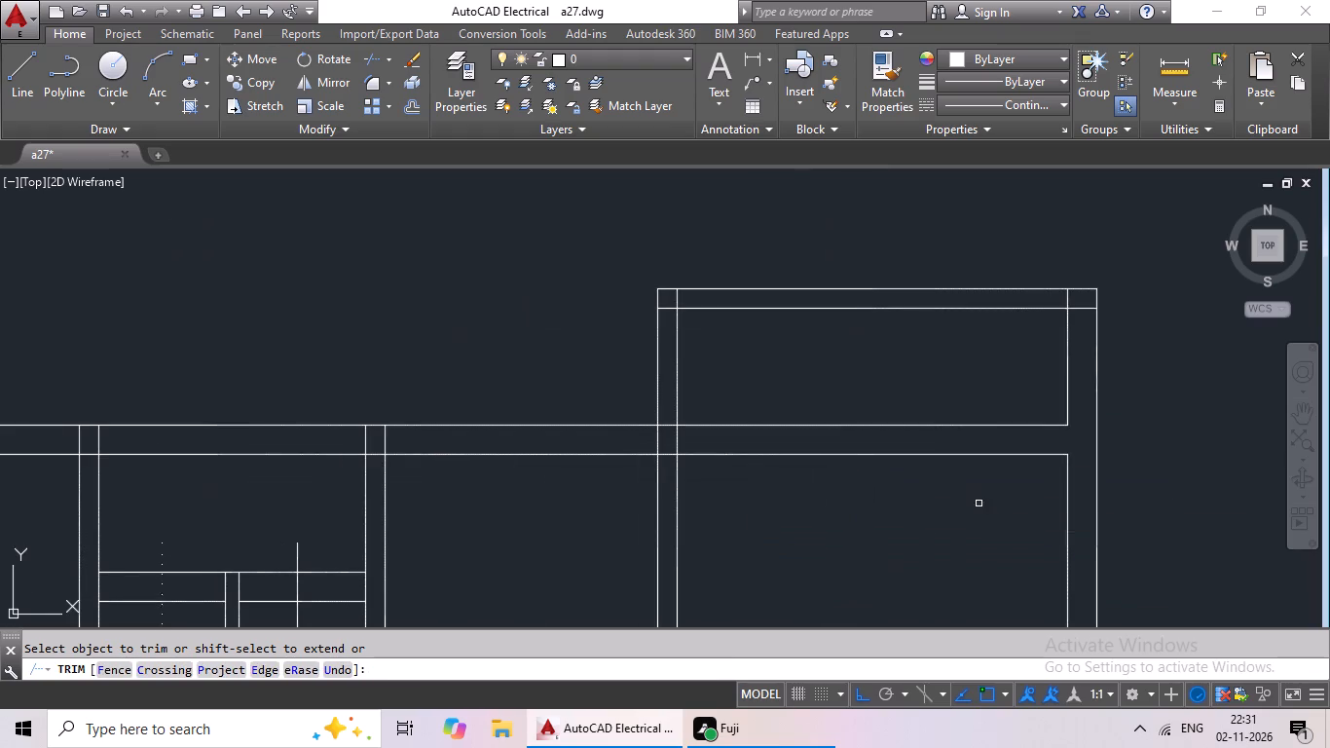
{"action": "scroll", "coordinate": [683, 442], "scroll_direction": "up", "scroll_amount": 4}
{"action": "left_click_drag", "start_coordinate": [690, 420], "coordinate": [357, 484]}
{"action": "left_click_drag", "start_coordinate": [357, 485], "coordinate": [375, 486]}
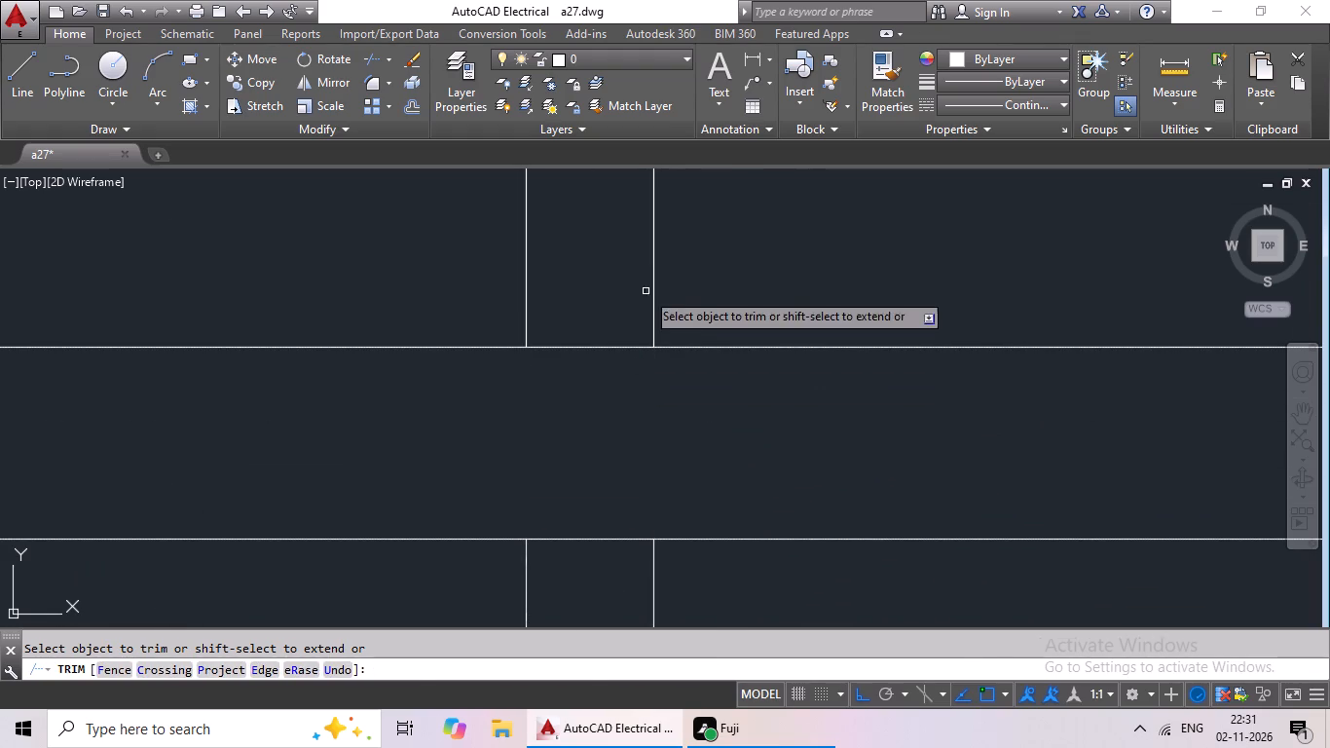
{"action": "left_click_drag", "start_coordinate": [583, 302], "coordinate": [573, 563]}
Trim the overlapping inner lines at the right veranda's outer top corner.
{"action": "scroll", "coordinate": [695, 462], "scroll_direction": "down", "scroll_amount": 5}
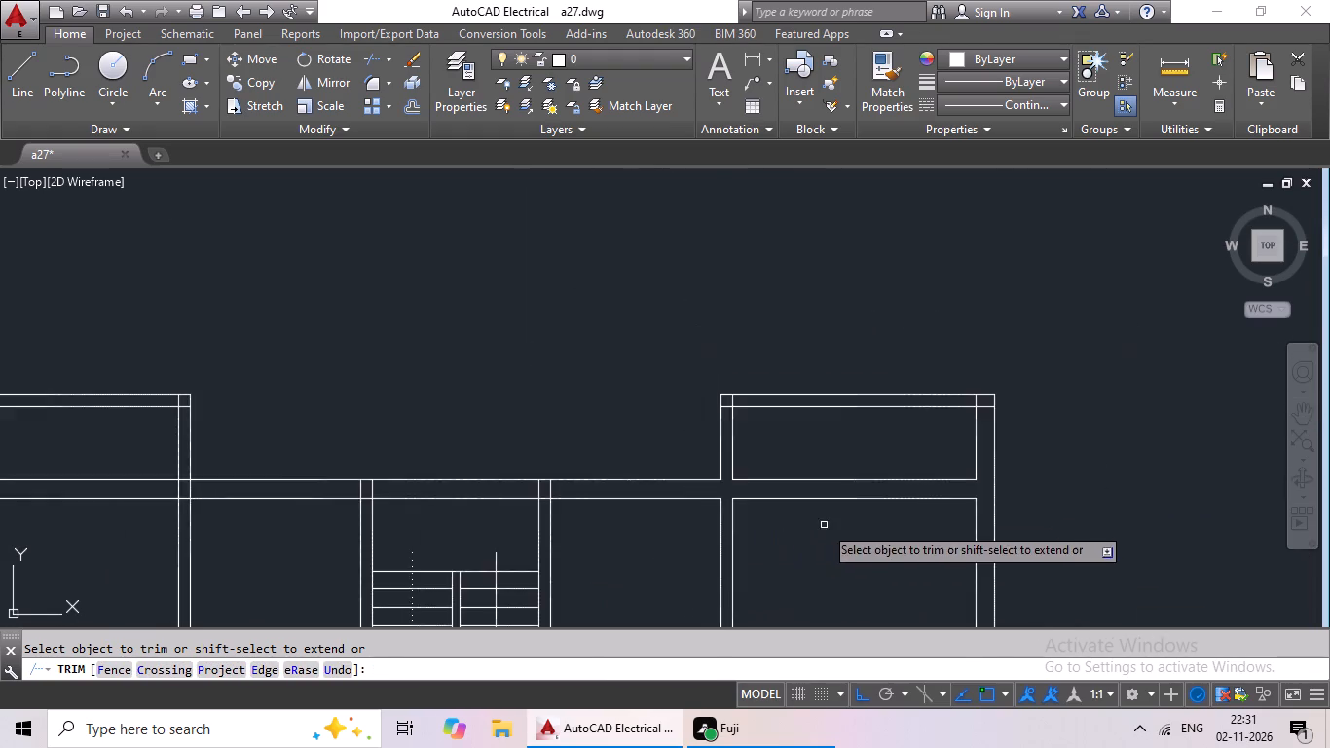
{"action": "middle_click_drag", "start_coordinate": [777, 537], "coordinate": [512, 580]}
{"action": "scroll", "coordinate": [720, 451], "scroll_direction": "up", "scroll_amount": 5}
{"action": "left_click_drag", "start_coordinate": [736, 435], "coordinate": [721, 508]}
{"action": "left_click_drag", "start_coordinate": [720, 508], "coordinate": [728, 473]}
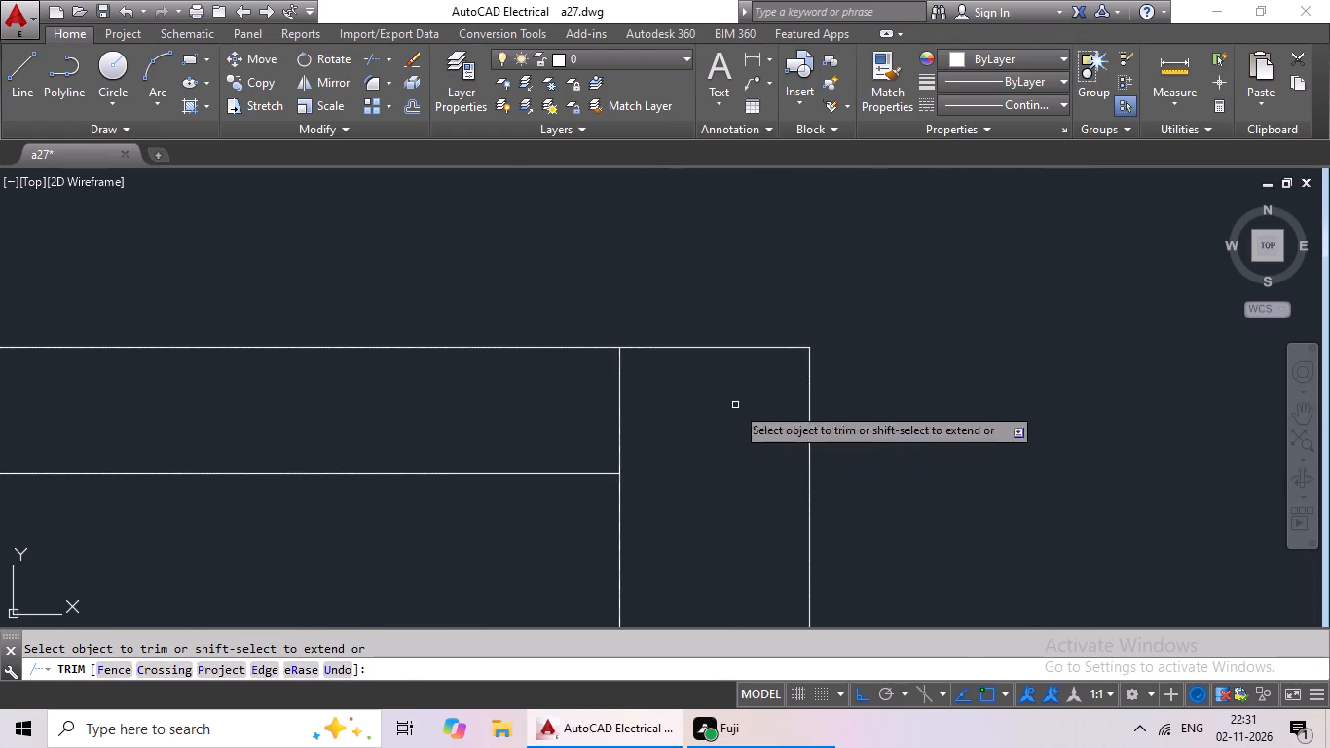
{"action": "left_click_drag", "start_coordinate": [729, 407], "coordinate": [537, 442]}
{"action": "left_click_drag", "start_coordinate": [538, 442], "coordinate": [599, 441]}
Trim the overlapping inner lines at the right veranda's inner top corner, on the staircase side.
{"action": "scroll", "coordinate": [720, 443], "scroll_direction": "down", "scroll_amount": 3}
{"action": "middle_click_drag", "start_coordinate": [574, 524], "coordinate": [768, 473]}
{"action": "scroll", "coordinate": [260, 391], "scroll_direction": "up", "scroll_amount": 4}
{"action": "left_click_drag", "start_coordinate": [429, 355], "coordinate": [297, 388]}
{"action": "left_click", "coordinate": [297, 388]}
{"action": "left_click_drag", "start_coordinate": [289, 387], "coordinate": [239, 515]}
{"action": "left_click_drag", "start_coordinate": [240, 509], "coordinate": [260, 492]}
Trim the junction where the staircase's right side wall meets the top outer wall.
{"action": "scroll", "coordinate": [374, 436], "scroll_direction": "down", "scroll_amount": 4}
{"action": "middle_click_drag", "start_coordinate": [429, 540], "coordinate": [439, 528]}
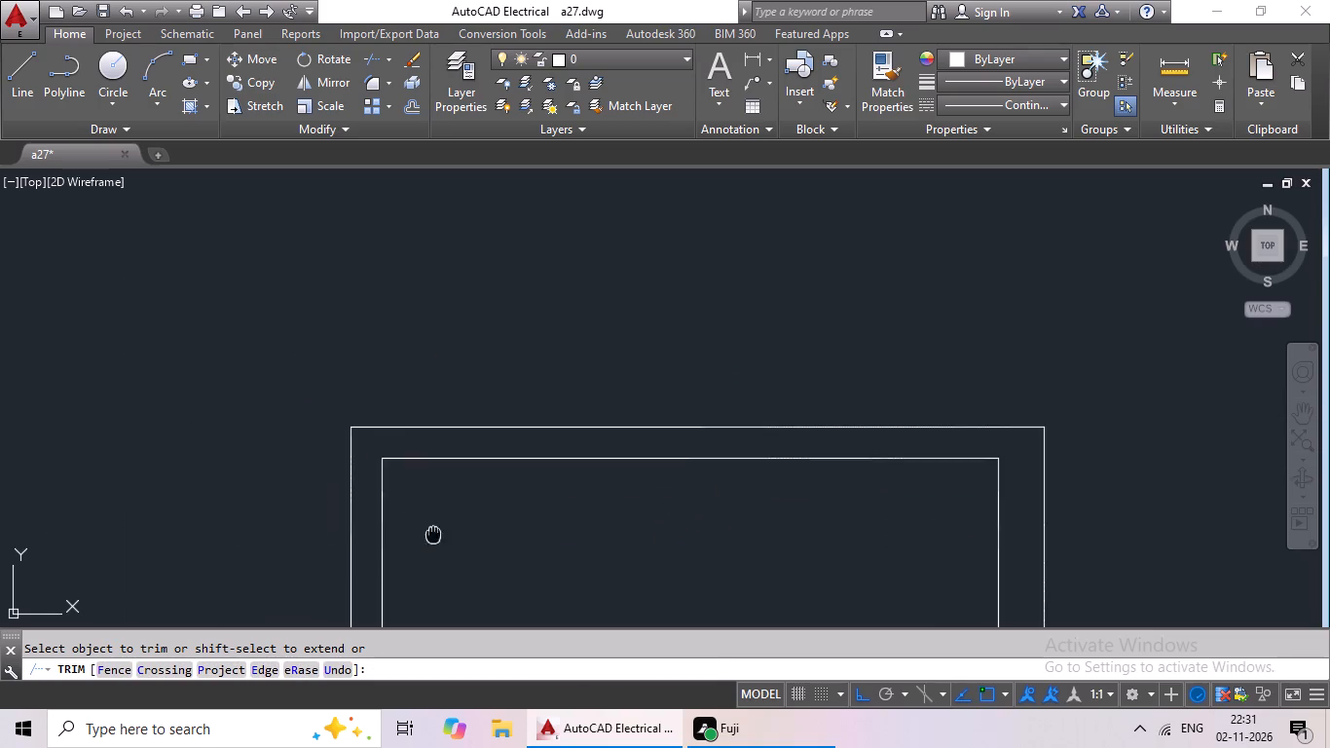
{"action": "middle_click_drag", "start_coordinate": [439, 528], "coordinate": [564, 324]}
{"action": "scroll", "coordinate": [563, 387], "scroll_direction": "down", "scroll_amount": 2}
{"action": "middle_click_drag", "start_coordinate": [542, 435], "coordinate": [753, 323]}
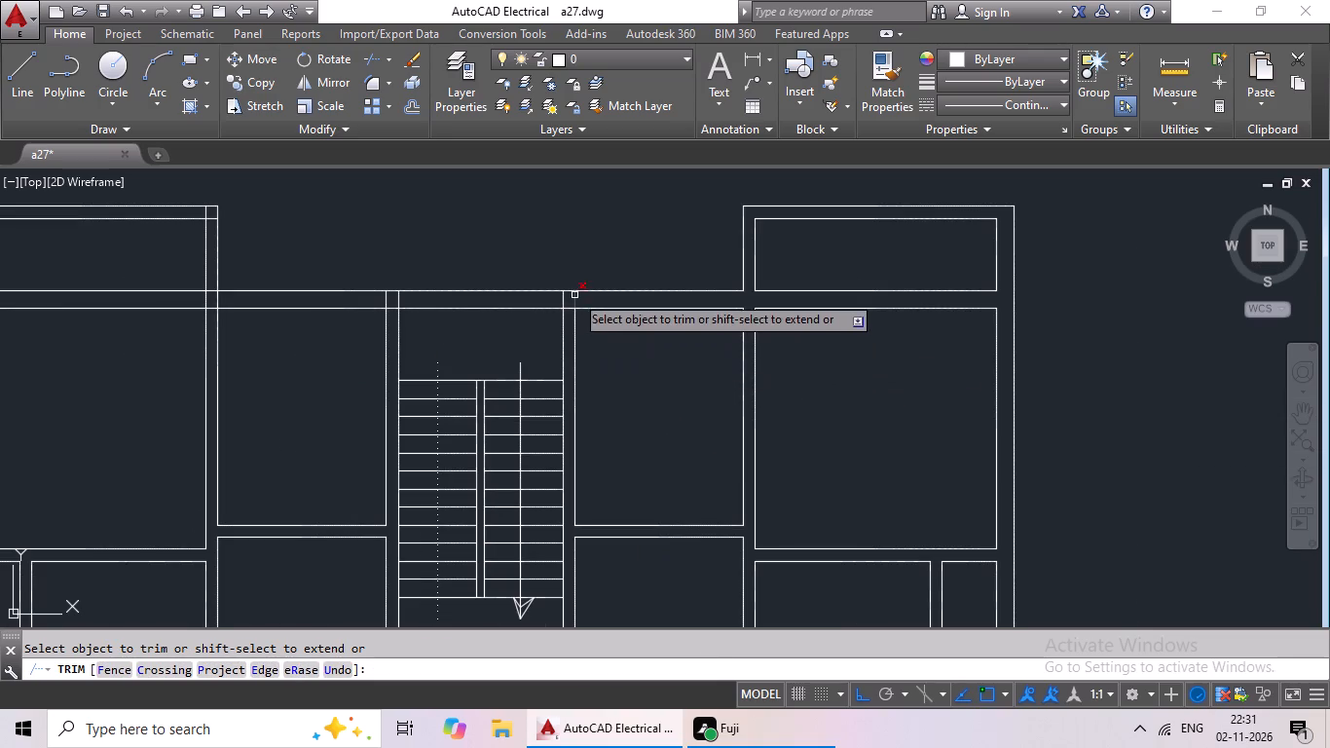
{"action": "scroll", "coordinate": [574, 289], "scroll_direction": "up", "scroll_amount": 5}
{"action": "left_click_drag", "start_coordinate": [677, 319], "coordinate": [305, 406]}
{"action": "double_click", "coordinate": [297, 411]}
{"action": "left_click_drag", "start_coordinate": [442, 380], "coordinate": [500, 510]}
{"action": "left_click", "coordinate": [500, 510]}
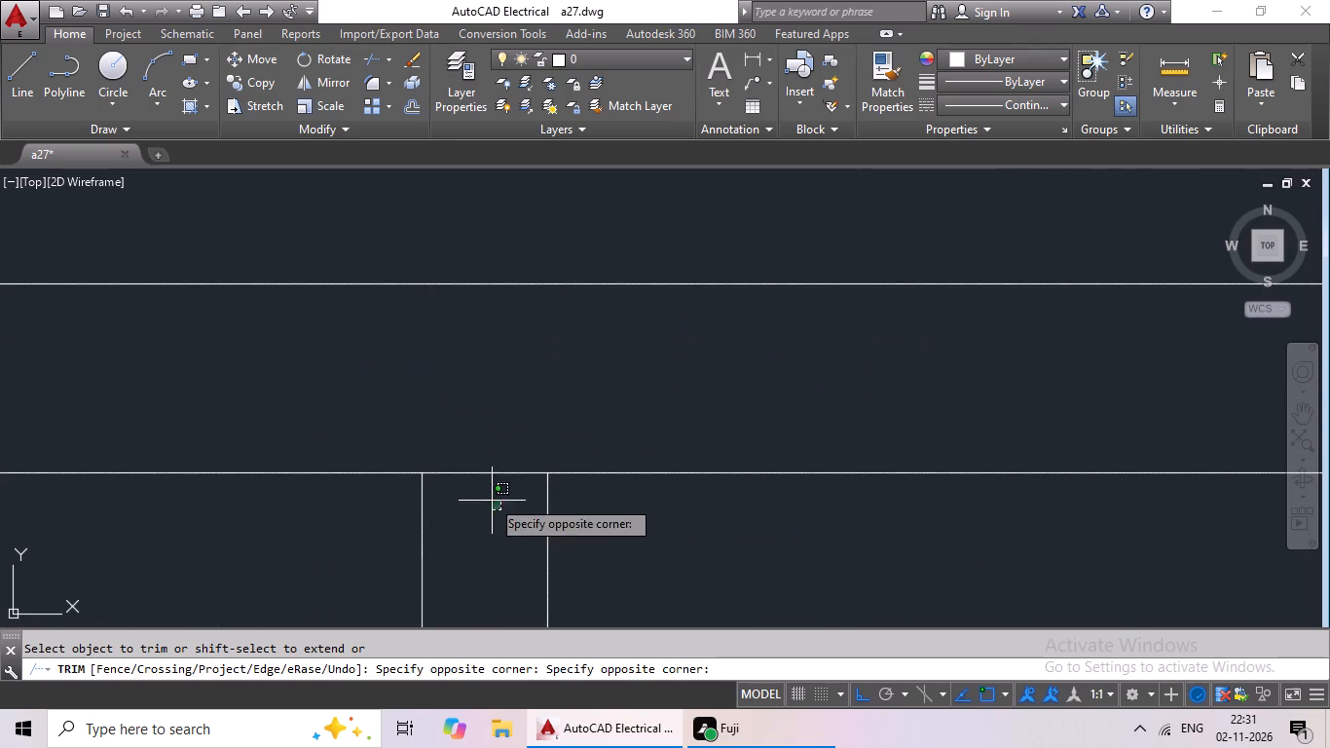
{"action": "left_click", "coordinate": [492, 386]}
Trim the junction where the staircase's left side wall meets the top outer wall.
{"action": "scroll", "coordinate": [650, 441], "scroll_direction": "down", "scroll_amount": 3}
{"action": "middle_click_drag", "start_coordinate": [484, 498], "coordinate": [875, 418]}
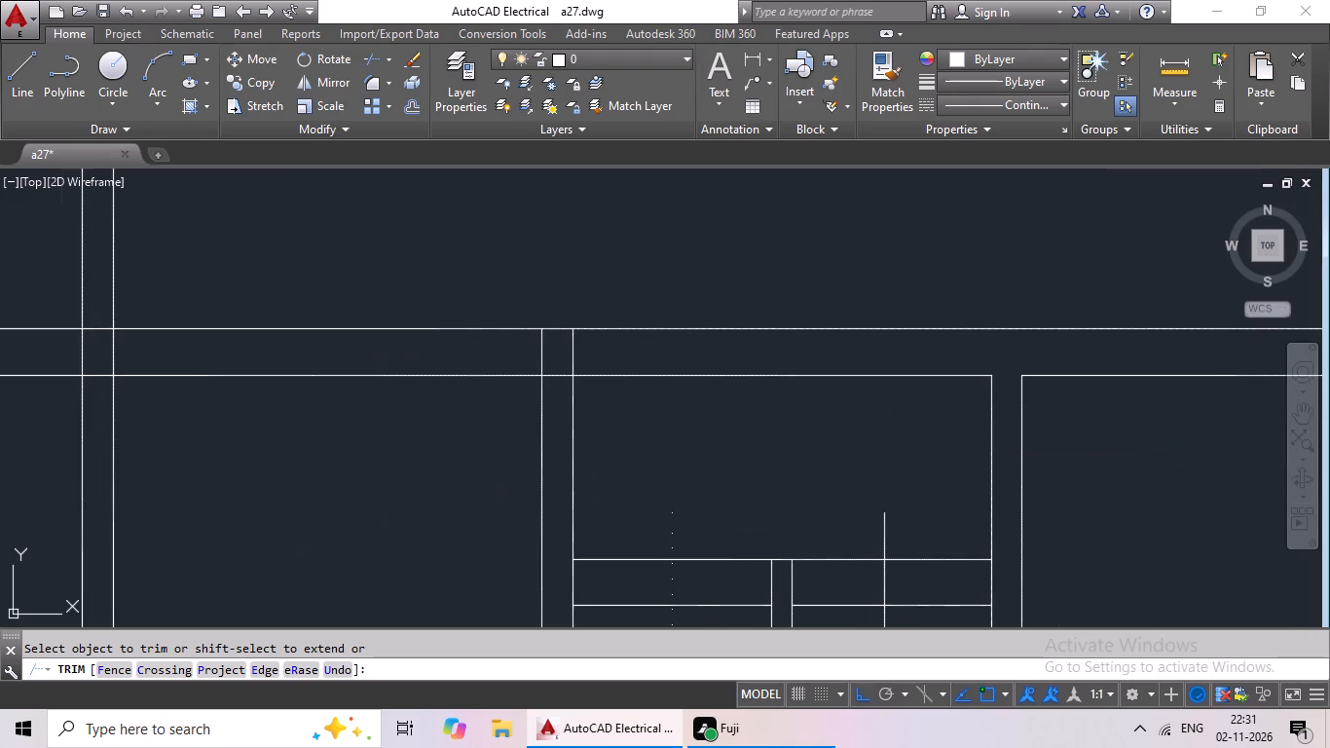
{"action": "scroll", "coordinate": [558, 348], "scroll_direction": "up", "scroll_amount": 3}
{"action": "left_click_drag", "start_coordinate": [723, 326], "coordinate": [451, 396]}
{"action": "left_click", "coordinate": [446, 398]}
{"action": "left_click", "coordinate": [440, 396]}
{"action": "left_click_drag", "start_coordinate": [533, 377], "coordinate": [535, 422]}
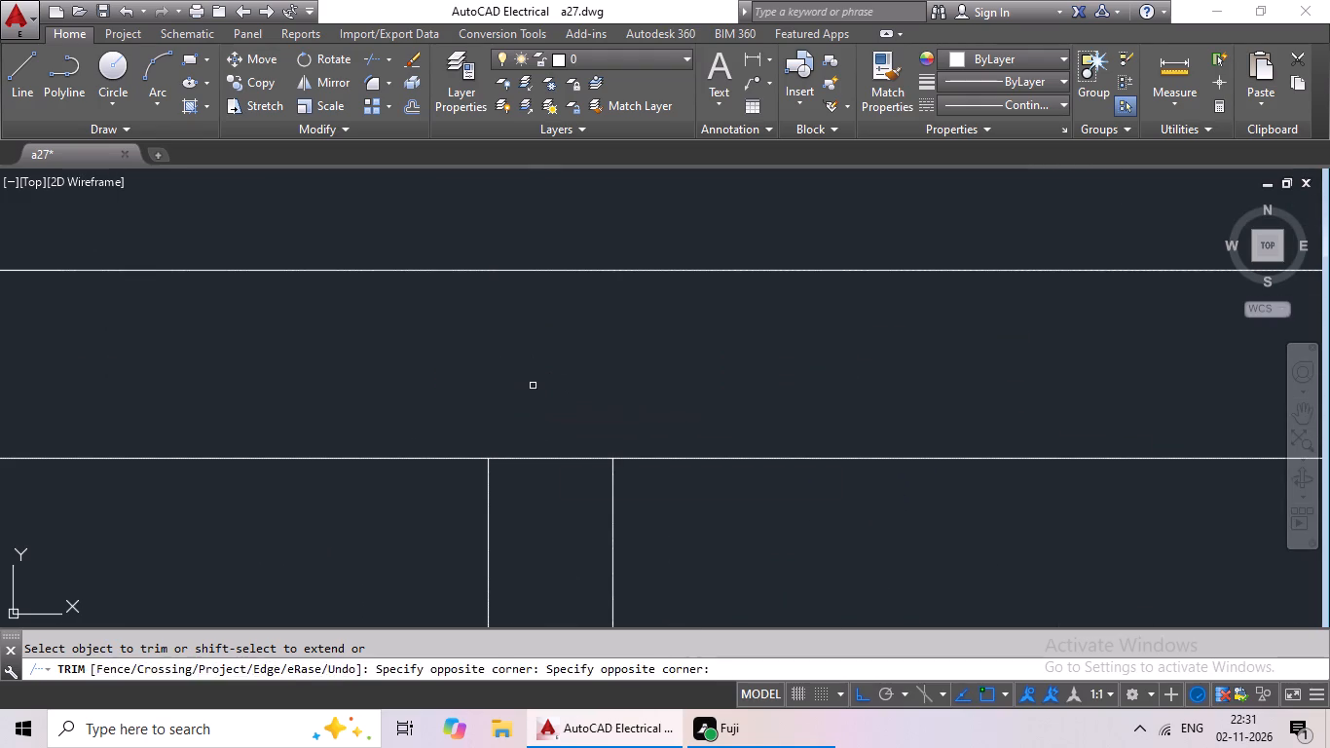
{"action": "left_click_drag", "start_coordinate": [535, 422], "coordinate": [592, 547]}
{"action": "left_click_drag", "start_coordinate": [571, 391], "coordinate": [541, 527]}
{"action": "left_click_drag", "start_coordinate": [542, 524], "coordinate": [558, 513]}
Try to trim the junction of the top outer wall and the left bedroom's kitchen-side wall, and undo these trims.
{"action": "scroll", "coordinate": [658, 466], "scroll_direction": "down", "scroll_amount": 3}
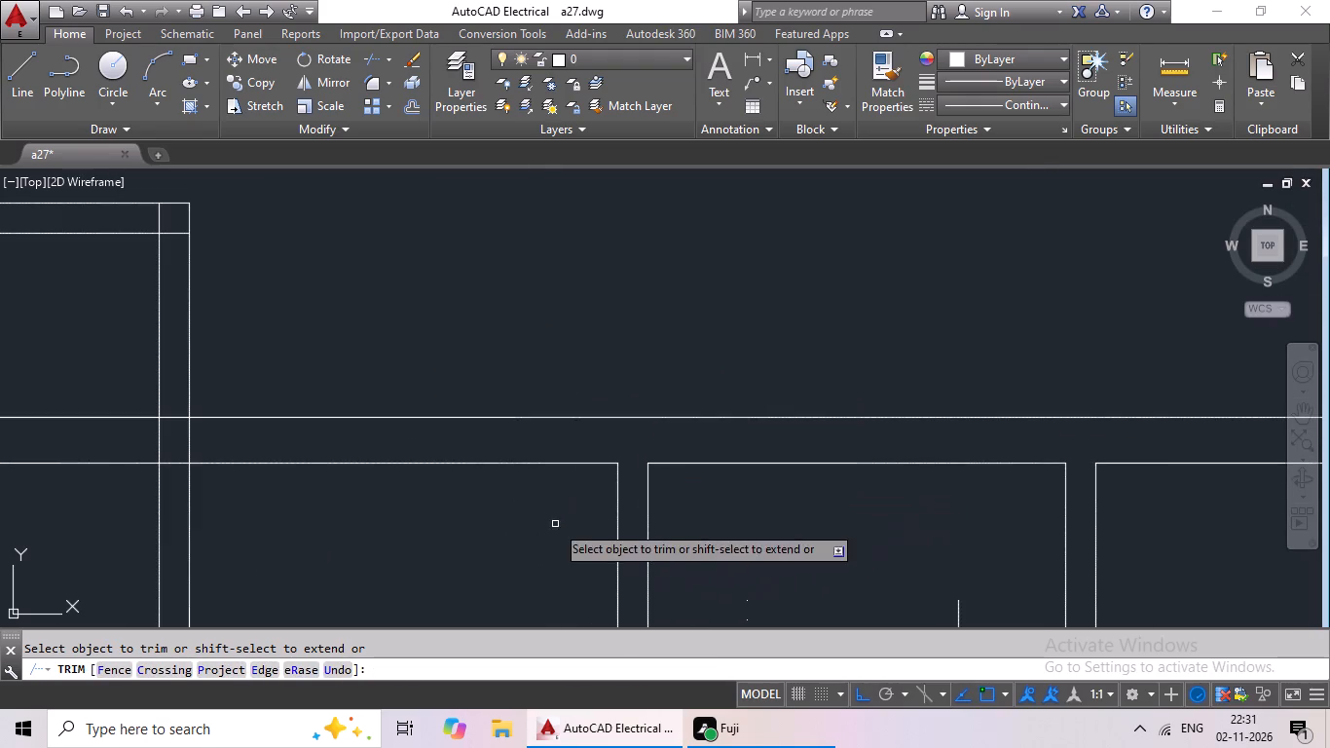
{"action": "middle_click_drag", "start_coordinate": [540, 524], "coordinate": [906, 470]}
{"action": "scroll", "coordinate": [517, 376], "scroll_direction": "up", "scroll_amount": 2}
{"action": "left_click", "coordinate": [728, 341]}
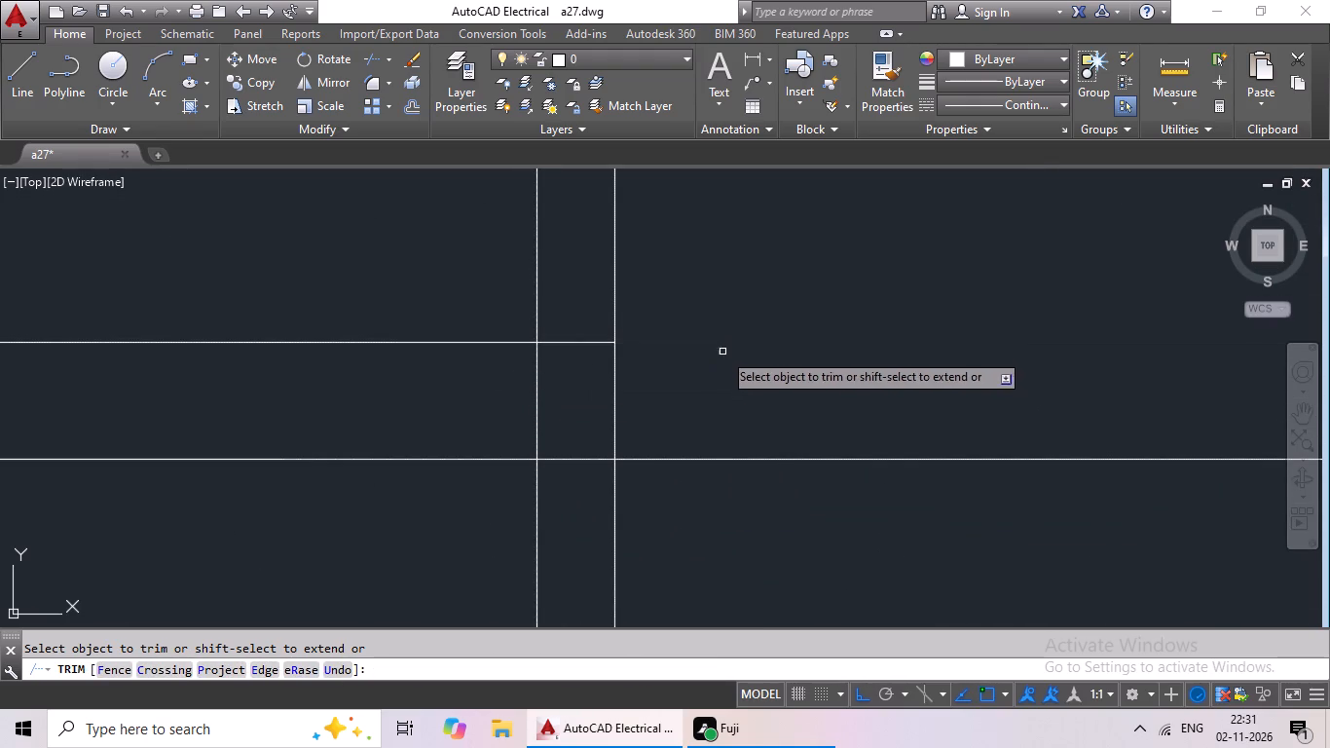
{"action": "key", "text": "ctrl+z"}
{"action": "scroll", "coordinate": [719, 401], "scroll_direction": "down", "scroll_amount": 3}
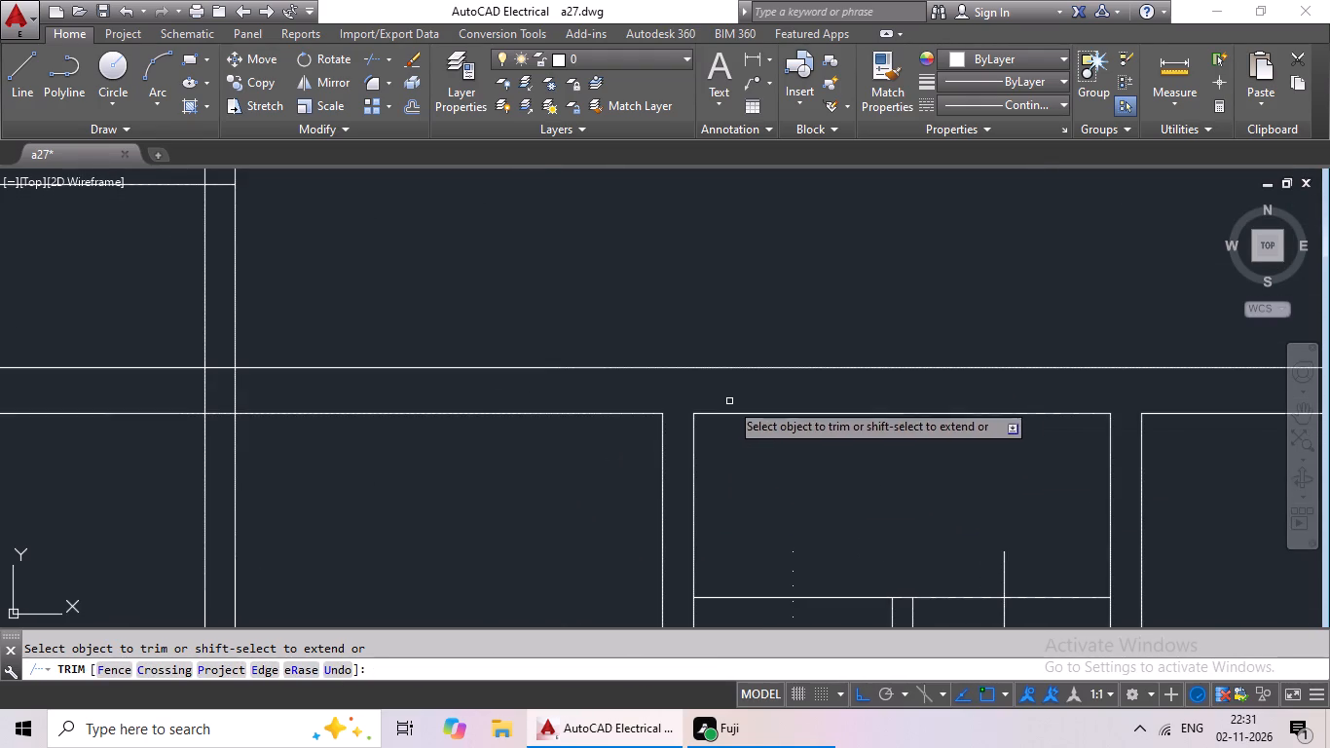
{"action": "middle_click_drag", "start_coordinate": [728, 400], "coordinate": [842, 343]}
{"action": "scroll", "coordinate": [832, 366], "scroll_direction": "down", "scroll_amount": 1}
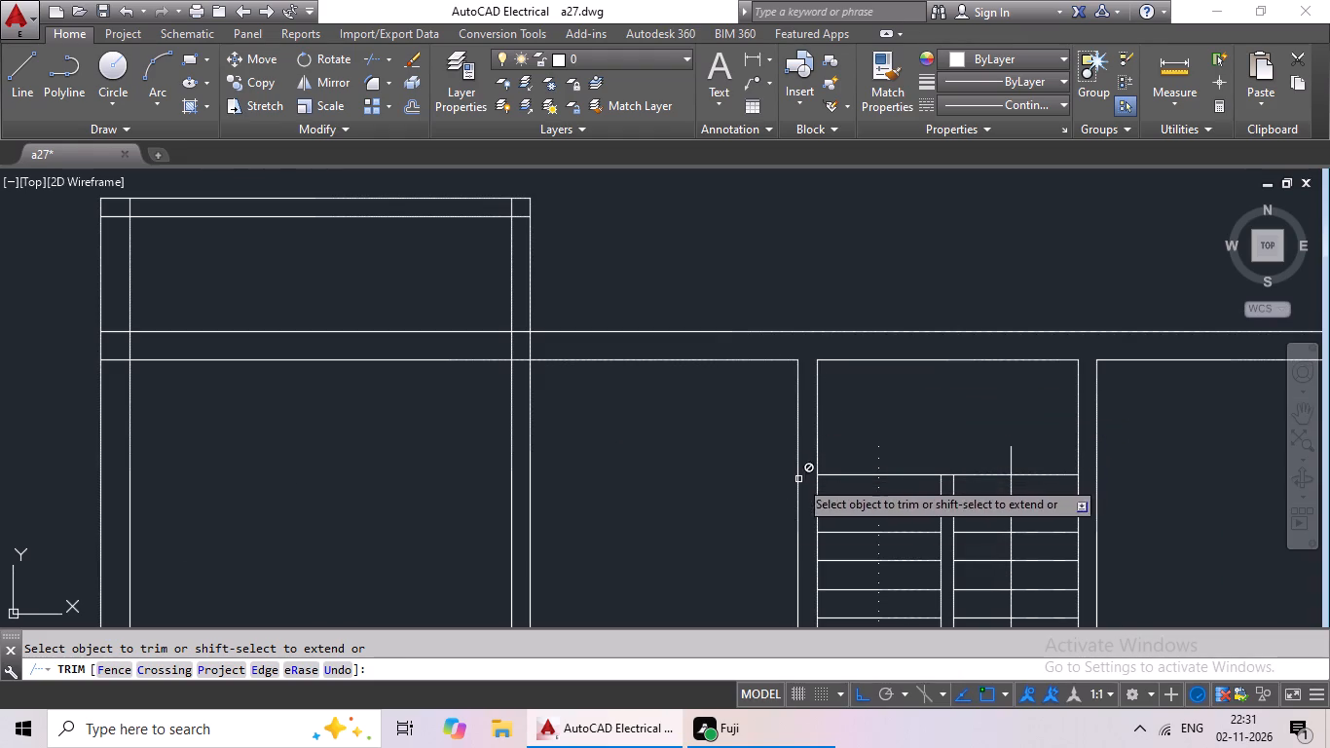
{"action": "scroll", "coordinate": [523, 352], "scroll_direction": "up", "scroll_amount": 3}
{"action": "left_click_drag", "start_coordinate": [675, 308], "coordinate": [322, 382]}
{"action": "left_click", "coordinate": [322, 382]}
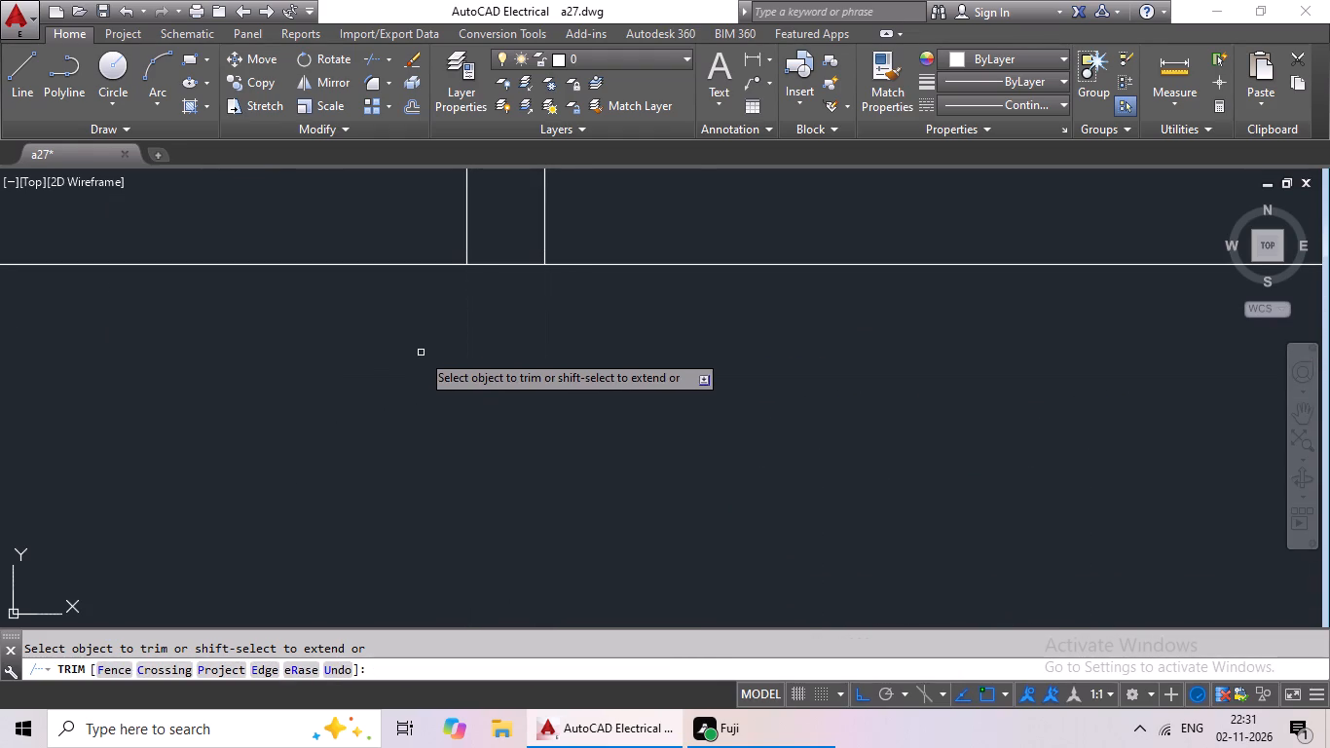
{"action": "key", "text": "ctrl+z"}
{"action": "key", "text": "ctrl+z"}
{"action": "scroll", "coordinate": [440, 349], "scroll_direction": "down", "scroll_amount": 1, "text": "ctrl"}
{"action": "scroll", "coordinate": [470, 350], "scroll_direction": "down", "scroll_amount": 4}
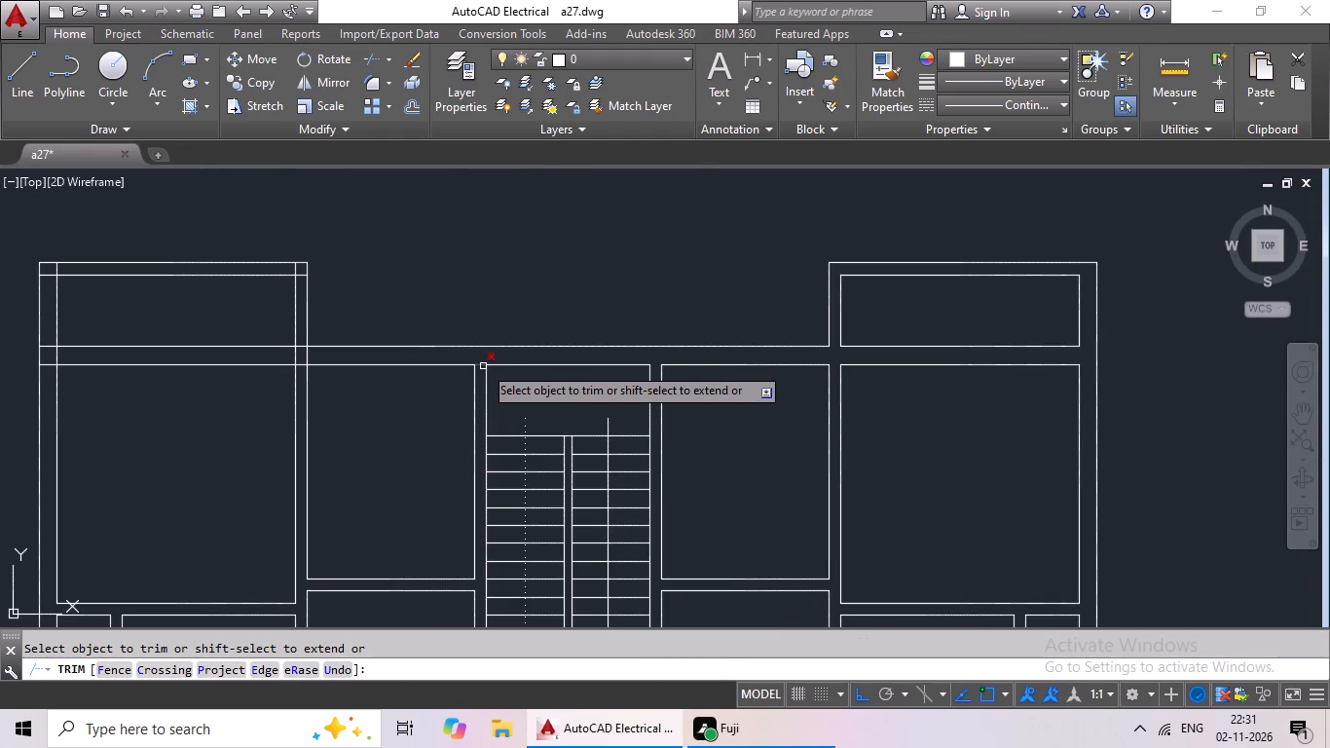
Trim the top wall's inner line across the head of the staircase's left side wall.
{"action": "scroll", "coordinate": [483, 364], "scroll_direction": "up", "scroll_amount": 4}
{"action": "left_click_drag", "start_coordinate": [477, 355], "coordinate": [467, 408]}
{"action": "left_click", "coordinate": [467, 408]}
Trim the crossing lines where the left bedroom's upper wall meets the vertical wall on its kitchen side.
{"action": "scroll", "coordinate": [479, 366], "scroll_direction": "down", "scroll_amount": 4}
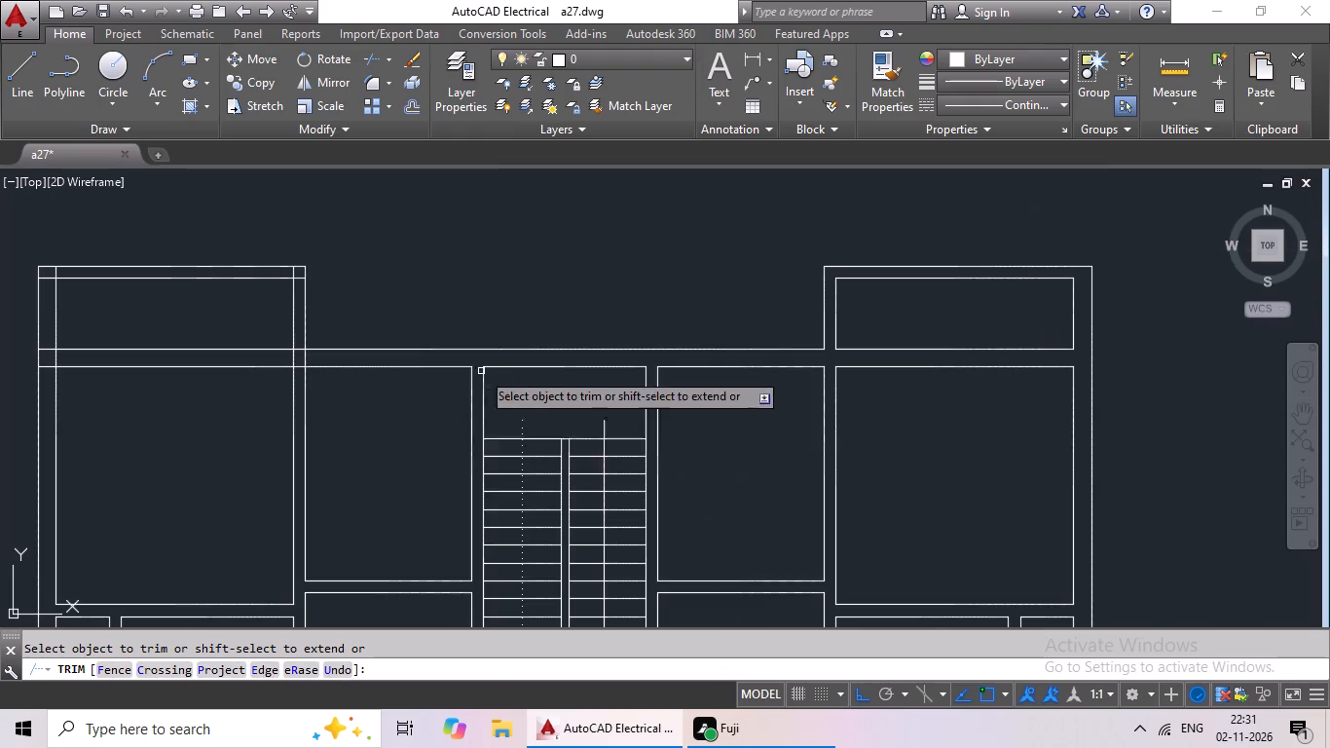
{"action": "middle_click_drag", "start_coordinate": [371, 407], "coordinate": [472, 434]}
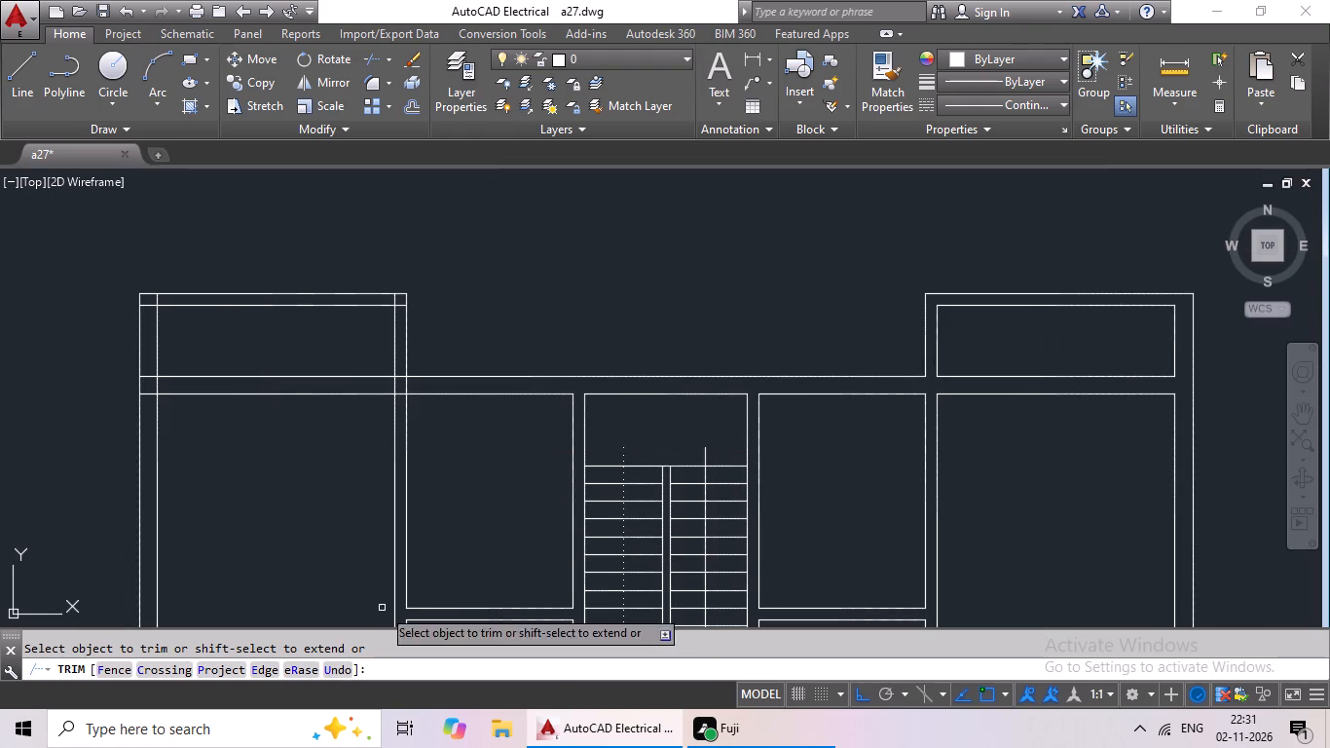
{"action": "scroll", "coordinate": [391, 401], "scroll_direction": "up", "scroll_amount": 3}
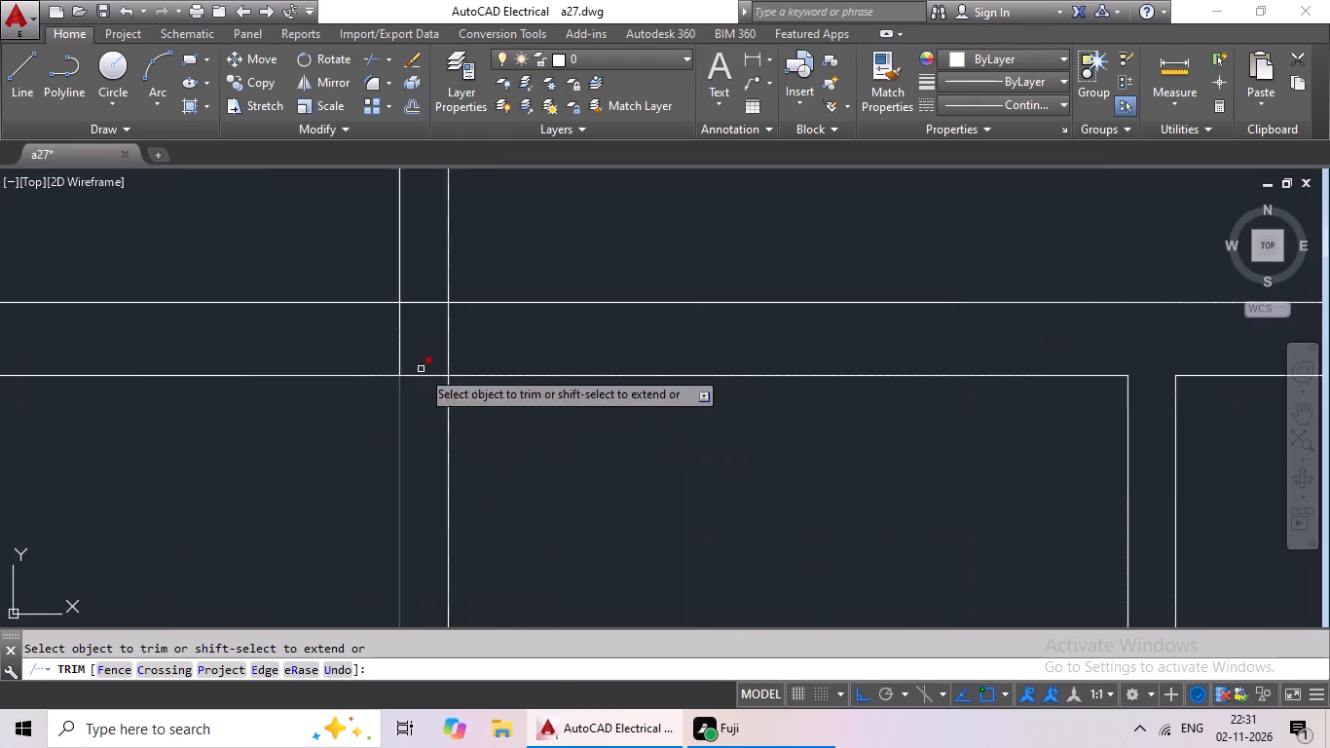
{"action": "scroll", "coordinate": [462, 340], "scroll_direction": "up", "scroll_amount": 2}
{"action": "left_click_drag", "start_coordinate": [571, 299], "coordinate": [287, 362]}
{"action": "left_click", "coordinate": [277, 364]}
{"action": "left_click_drag", "start_coordinate": [369, 197], "coordinate": [342, 370]}
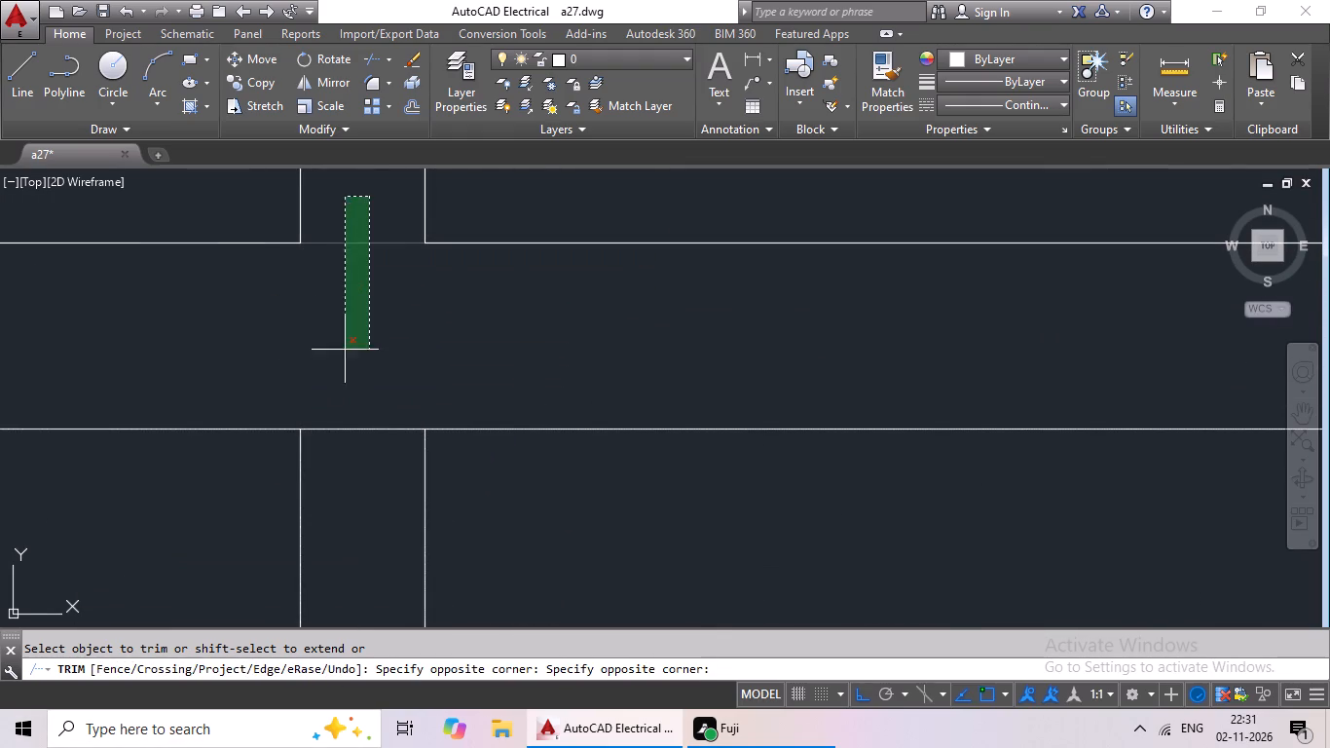
{"action": "left_click_drag", "start_coordinate": [342, 370], "coordinate": [334, 462]}
{"action": "scroll", "coordinate": [351, 457], "scroll_direction": "down", "scroll_amount": 4}
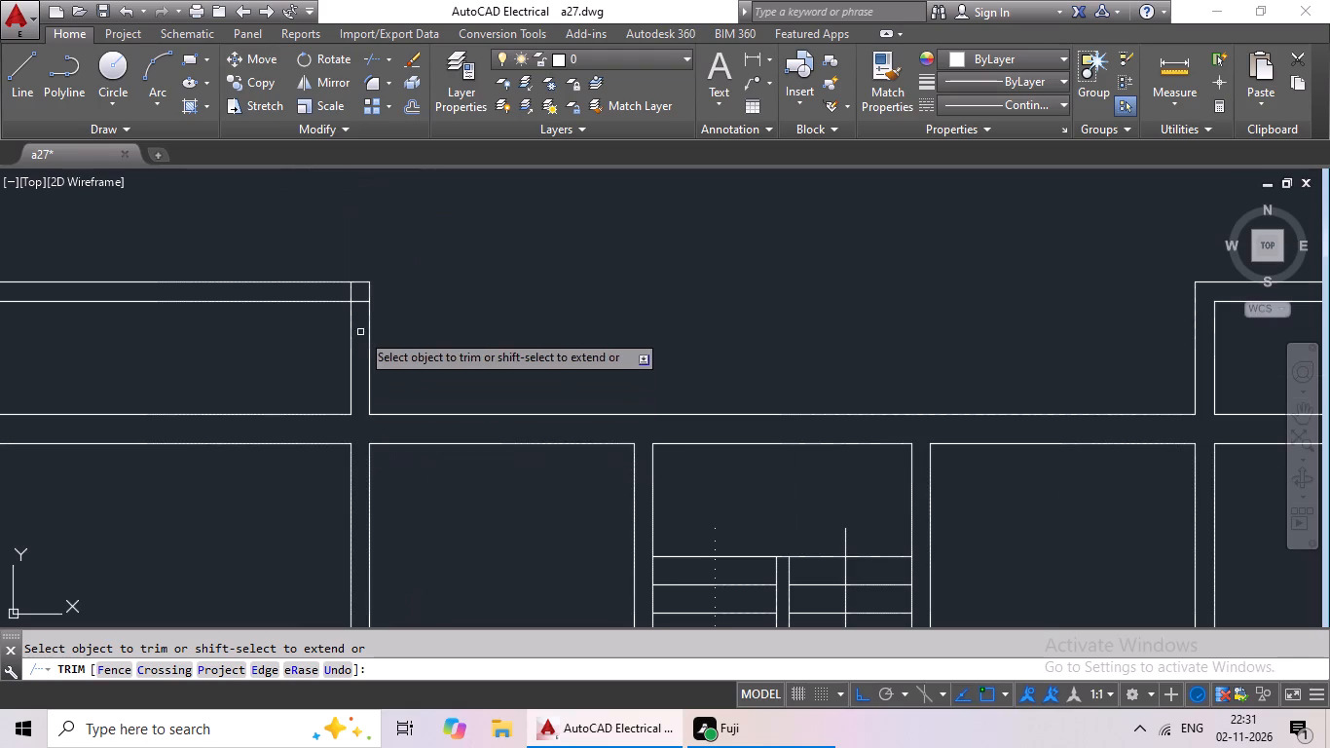
Trim the overlapping inner wall lines at the left verandah's upper corner on the kitchen side.
{"action": "scroll", "coordinate": [363, 289], "scroll_direction": "up", "scroll_amount": 3}
{"action": "left_click_drag", "start_coordinate": [363, 289], "coordinate": [350, 365]}
{"action": "left_click", "coordinate": [350, 365]}
{"action": "left_click_drag", "start_coordinate": [281, 280], "coordinate": [253, 280]}
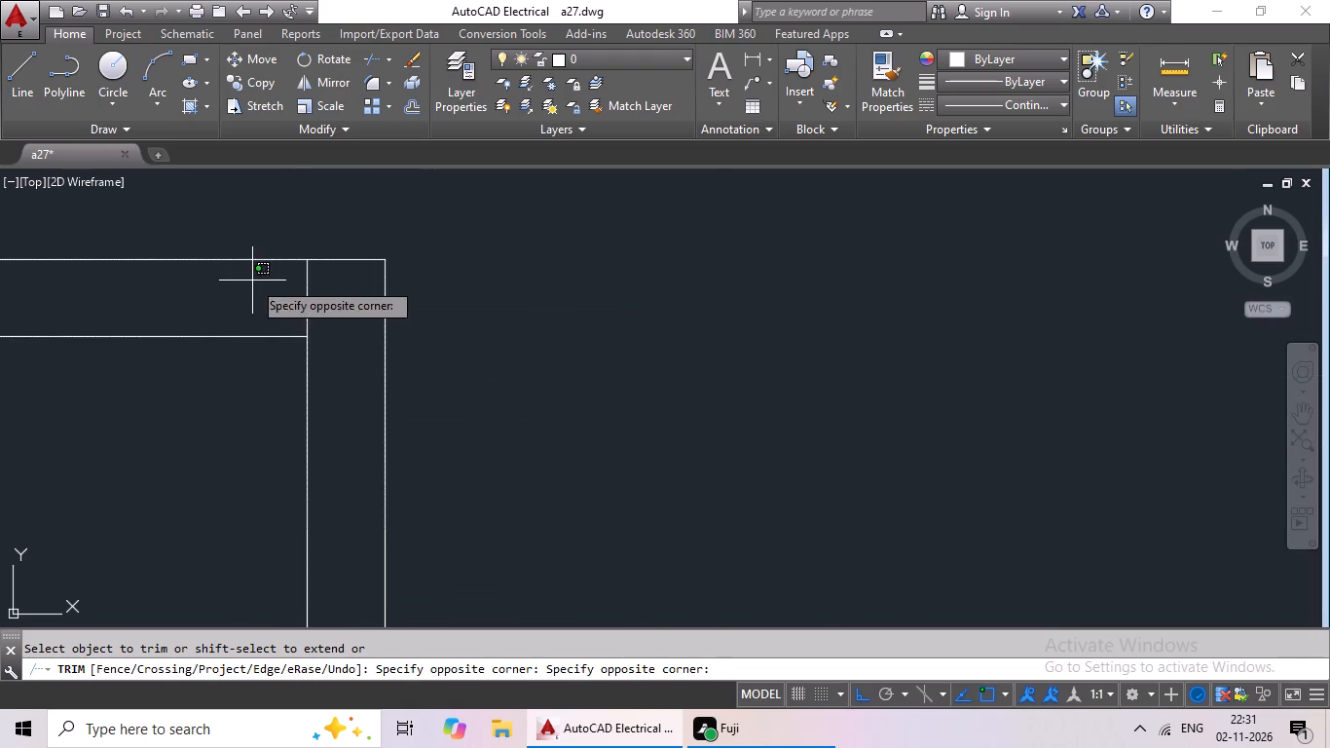
{"action": "left_click", "coordinate": [347, 299]}
Trim the overlapping inner wall lines at the left verandah's upper outer corner.
{"action": "scroll", "coordinate": [348, 299], "scroll_direction": "down", "scroll_amount": 3}
{"action": "middle_click_drag", "start_coordinate": [262, 347], "coordinate": [614, 346]}
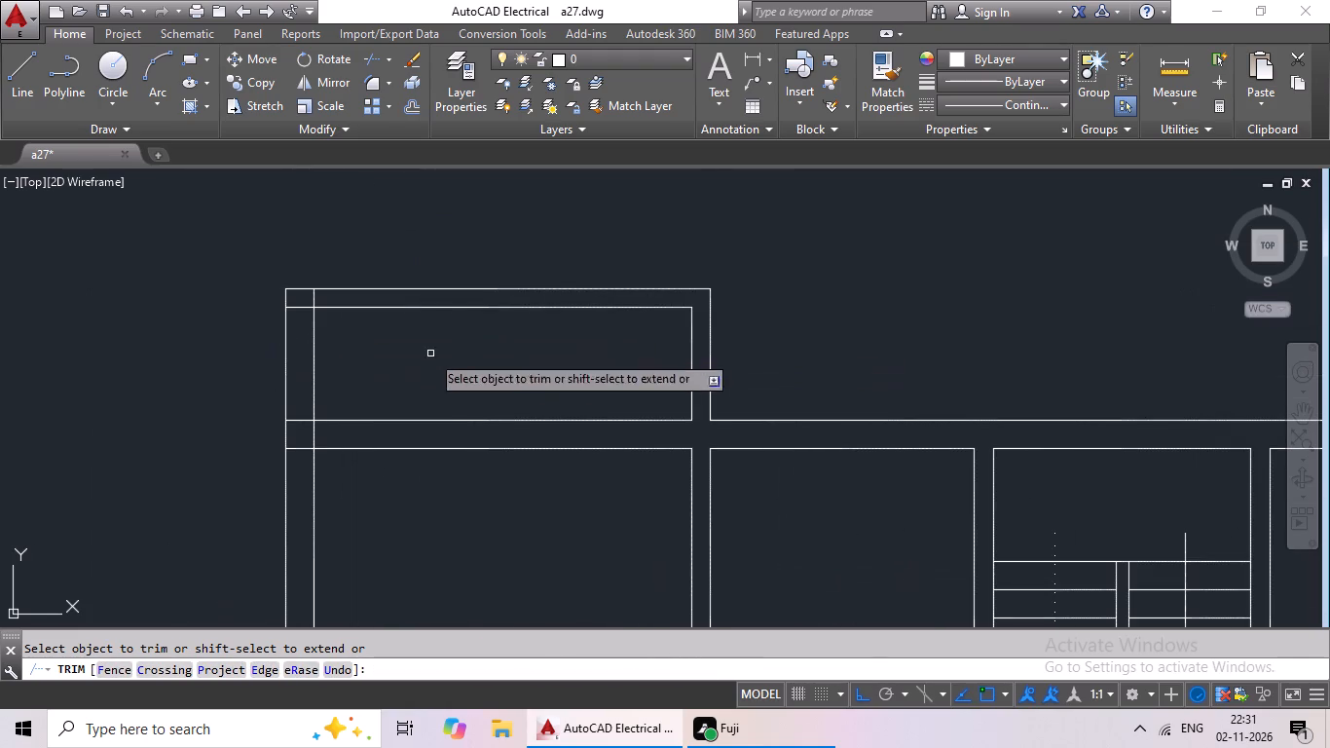
{"action": "scroll", "coordinate": [310, 314], "scroll_direction": "up", "scroll_amount": 3}
{"action": "left_click_drag", "start_coordinate": [334, 237], "coordinate": [293, 245]}
{"action": "left_click", "coordinate": [293, 246]}
{"action": "left_click_drag", "start_coordinate": [293, 248], "coordinate": [291, 252]}
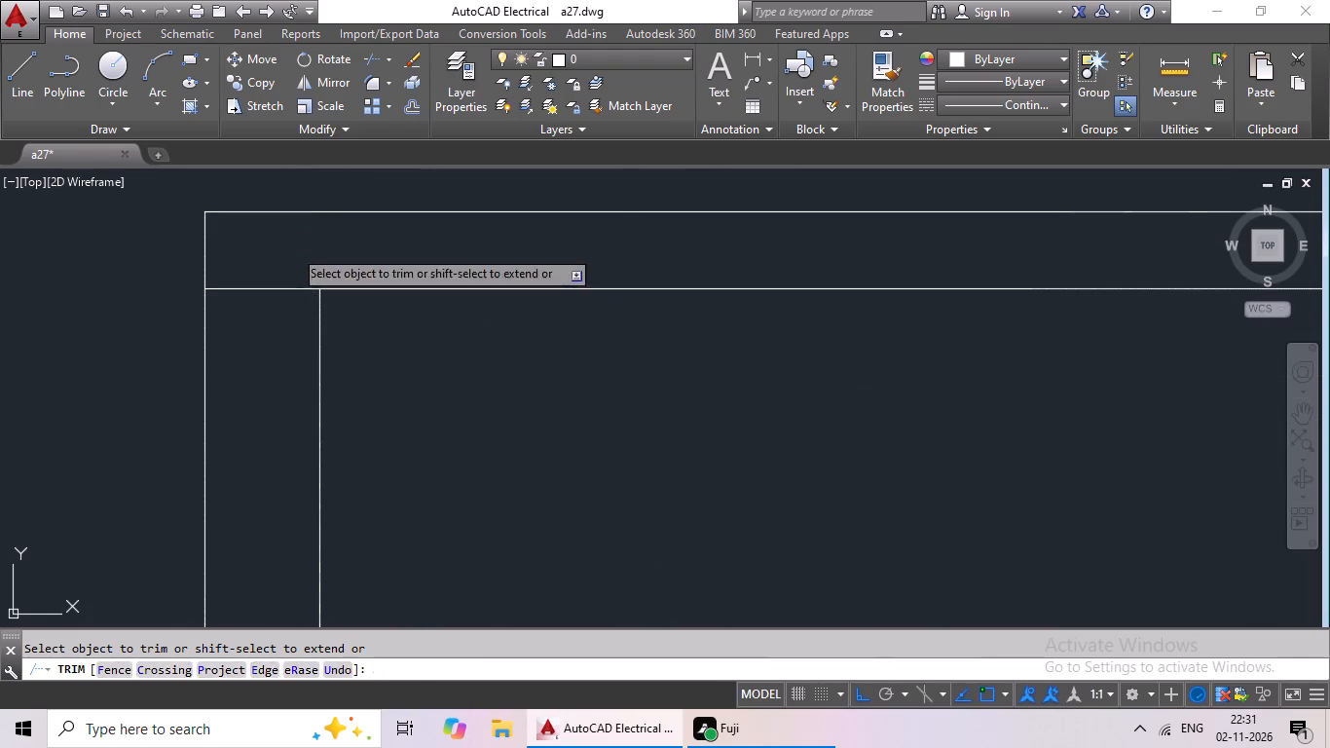
{"action": "left_click_drag", "start_coordinate": [291, 252], "coordinate": [261, 326]}
{"action": "left_click", "coordinate": [261, 326]}
Trim the crossing lines where the wall between the left verandah and bedroom meets the left outer wall.
{"action": "scroll", "coordinate": [328, 314], "scroll_direction": "down", "scroll_amount": 4}
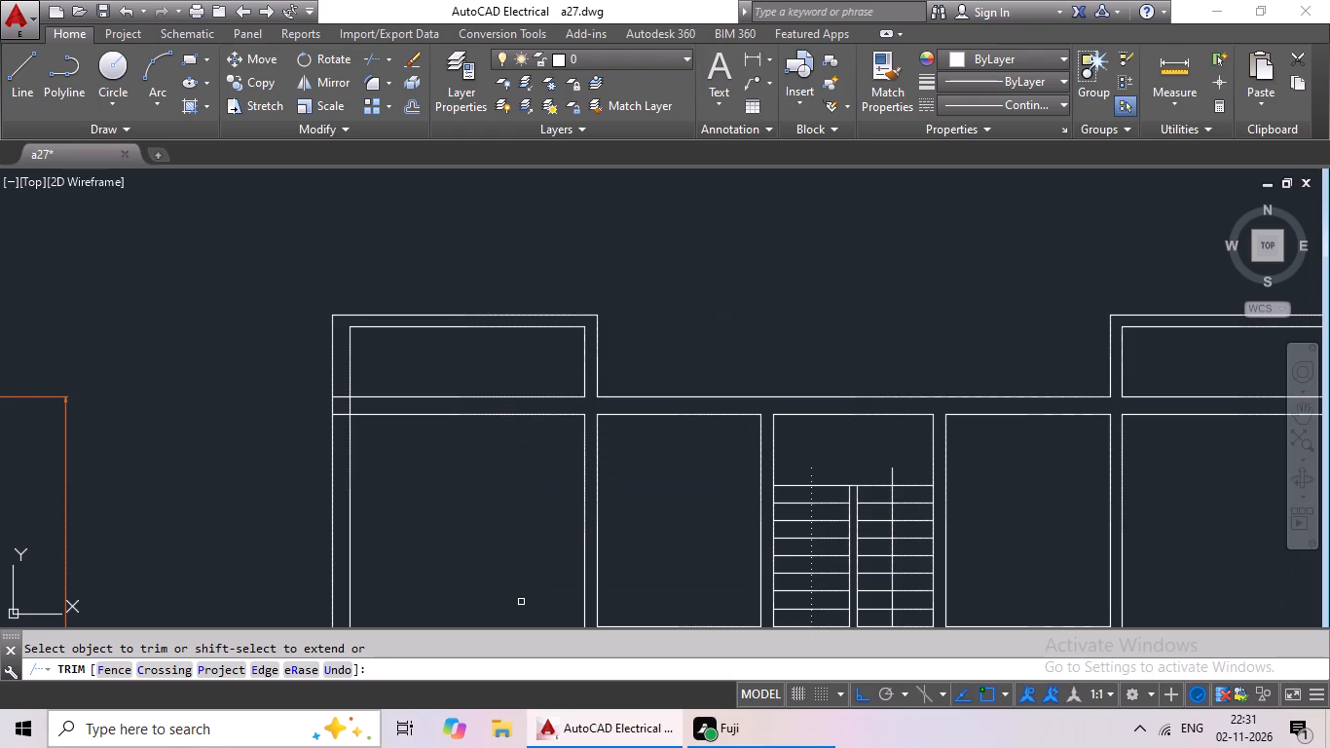
{"action": "scroll", "coordinate": [358, 412], "scroll_direction": "up", "scroll_amount": 3}
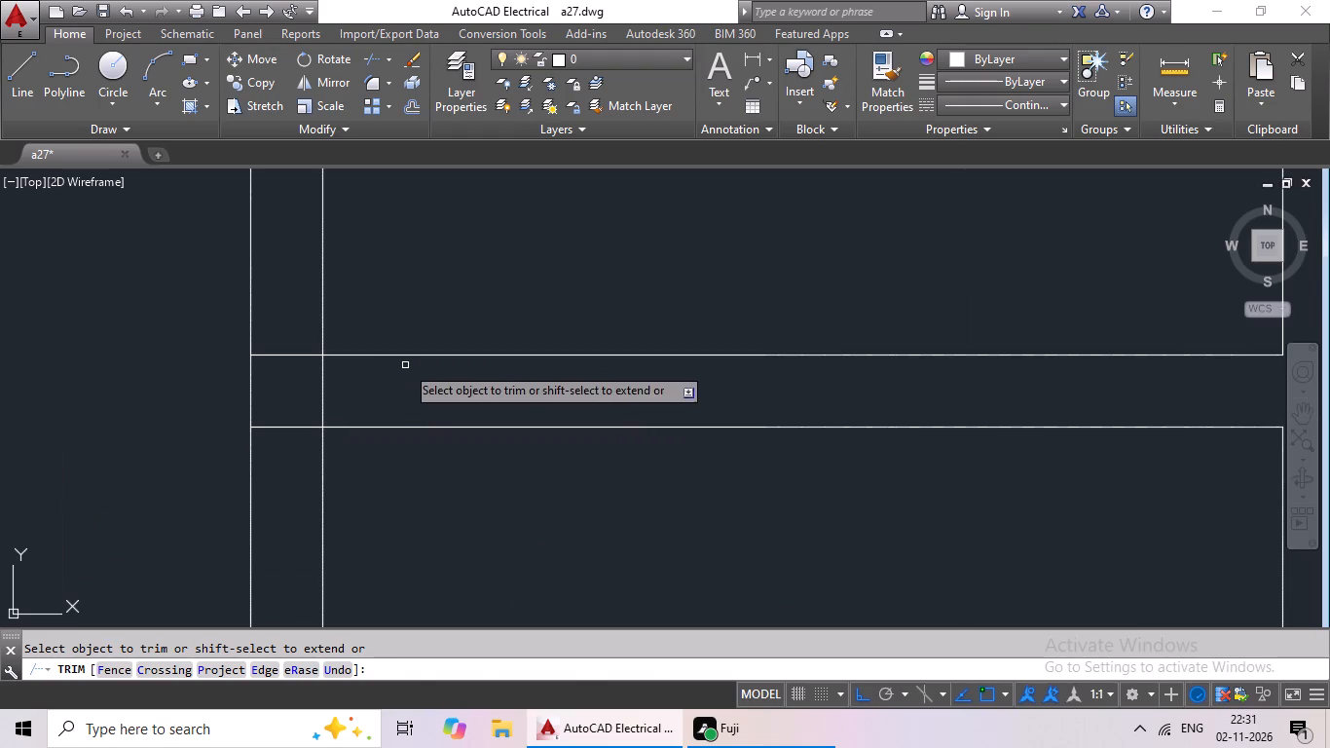
{"action": "left_click_drag", "start_coordinate": [369, 381], "coordinate": [325, 389]}
{"action": "left_click", "coordinate": [323, 392]}
{"action": "left_click", "coordinate": [317, 399]}
{"action": "double_click", "coordinate": [285, 296]}
{"action": "left_click_drag", "start_coordinate": [291, 332], "coordinate": [279, 469]}
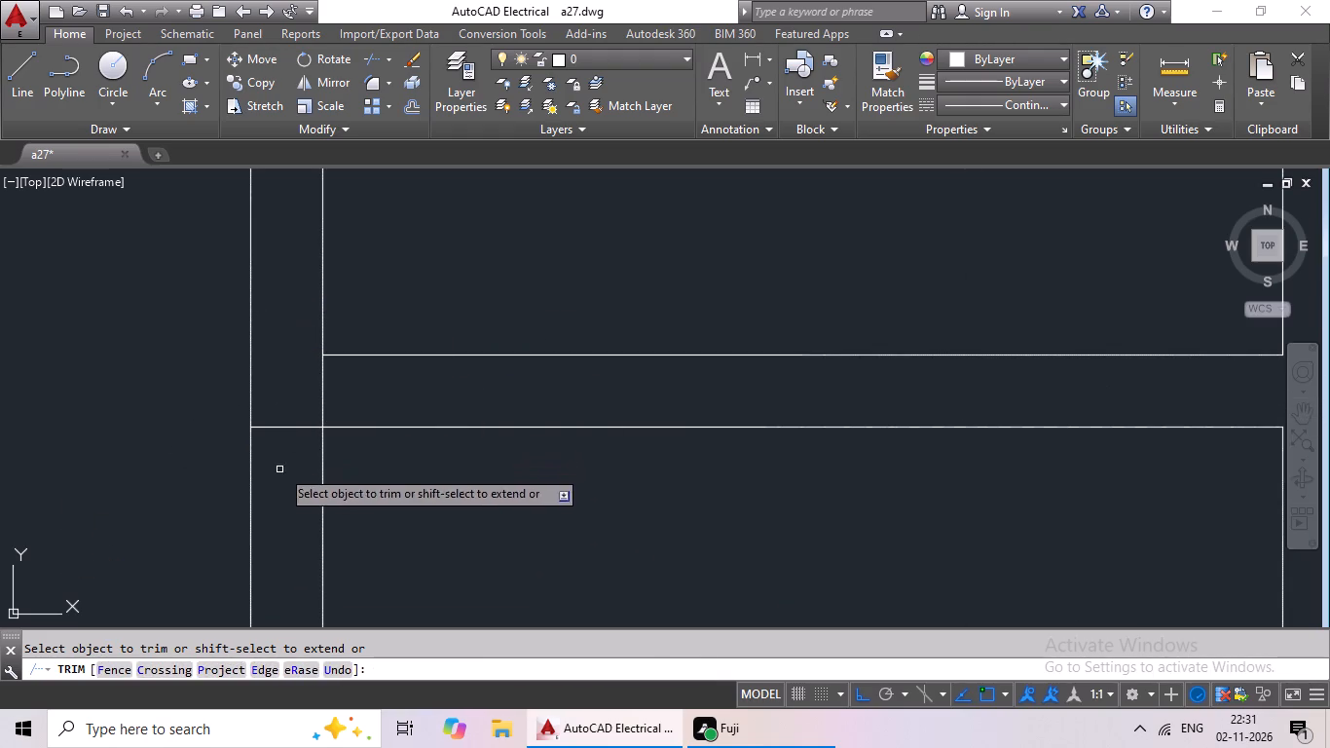
{"action": "left_click_drag", "start_coordinate": [291, 417], "coordinate": [293, 332]}
{"action": "left_click_drag", "start_coordinate": [284, 357], "coordinate": [276, 368]}
{"action": "left_click_drag", "start_coordinate": [276, 368], "coordinate": [274, 465]}
{"action": "left_click_drag", "start_coordinate": [272, 465], "coordinate": [290, 448]}
{"action": "left_click_drag", "start_coordinate": [369, 387], "coordinate": [293, 405]}
{"action": "left_click", "coordinate": [292, 405]}
Draw a short line across the right outer wall at the midpoint of the upper right bedroom's inner wall line.
{"action": "scroll", "coordinate": [359, 387], "scroll_direction": "down", "scroll_amount": 5}
{"action": "middle_click_drag", "start_coordinate": [399, 444], "coordinate": [129, 333]}
{"action": "middle_click_drag", "start_coordinate": [314, 452], "coordinate": [343, 369]}
{"action": "middle_click_drag", "start_coordinate": [380, 459], "coordinate": [428, 382]}
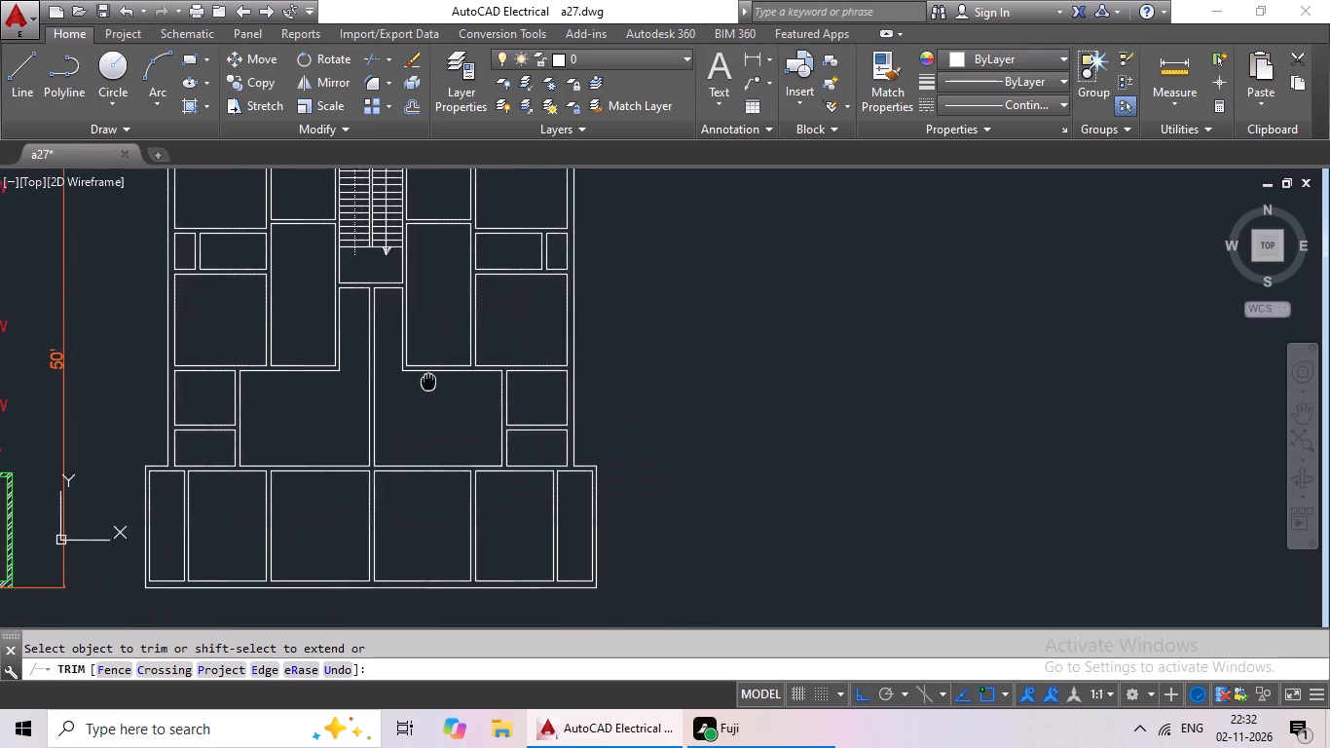
{"action": "middle_click_drag", "start_coordinate": [428, 382], "coordinate": [428, 381]}
{"action": "scroll", "coordinate": [426, 415], "scroll_direction": "down", "scroll_amount": 1}
{"action": "middle_click_drag", "start_coordinate": [425, 419], "coordinate": [382, 524]}
{"action": "middle_click_drag", "start_coordinate": [379, 373], "coordinate": [435, 336]}
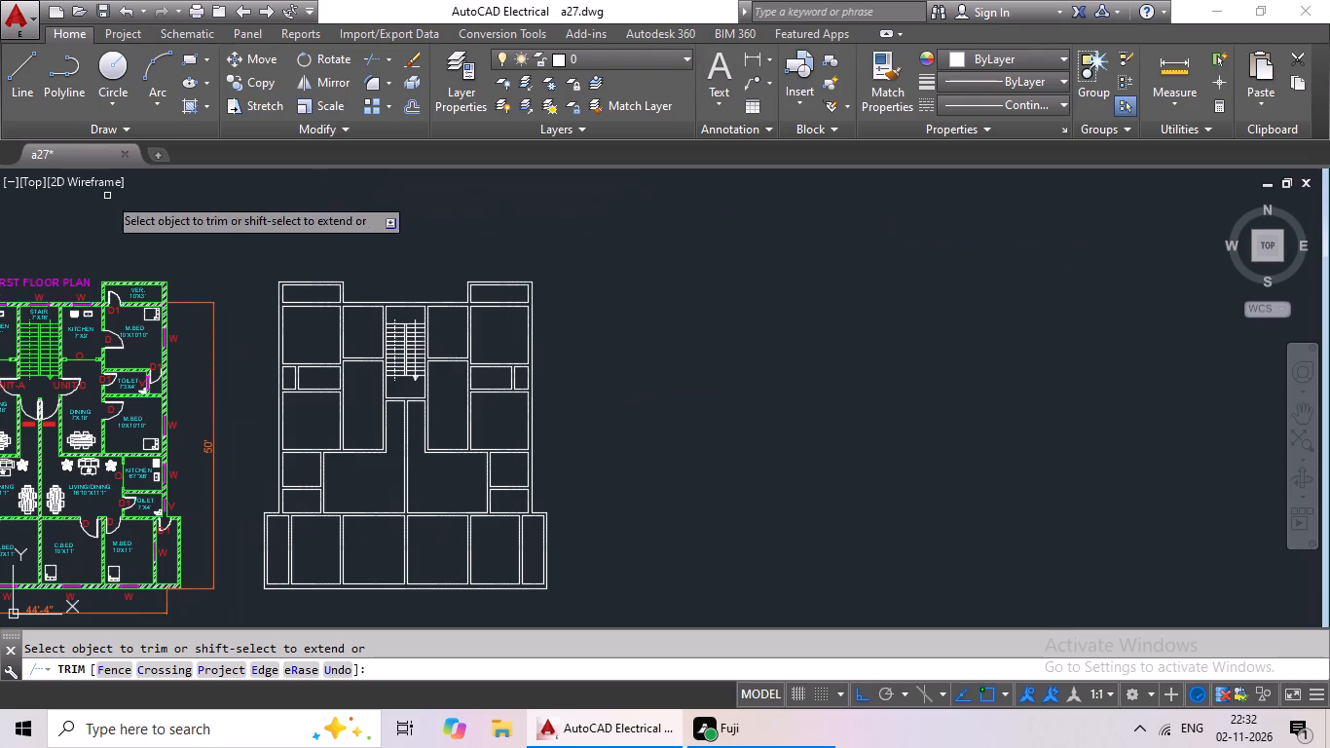
{"action": "left_click", "coordinate": [26, 95]}
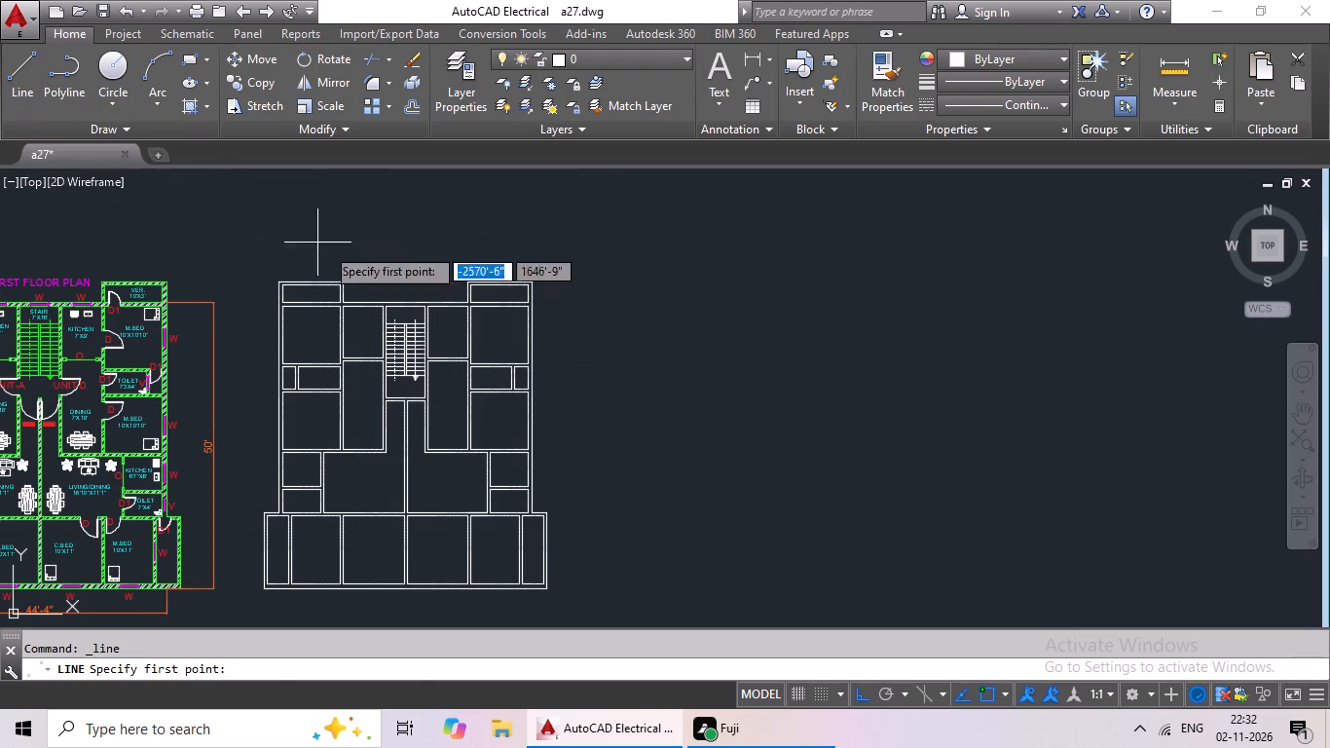
{"action": "scroll", "coordinate": [485, 327], "scroll_direction": "up", "scroll_amount": 2}
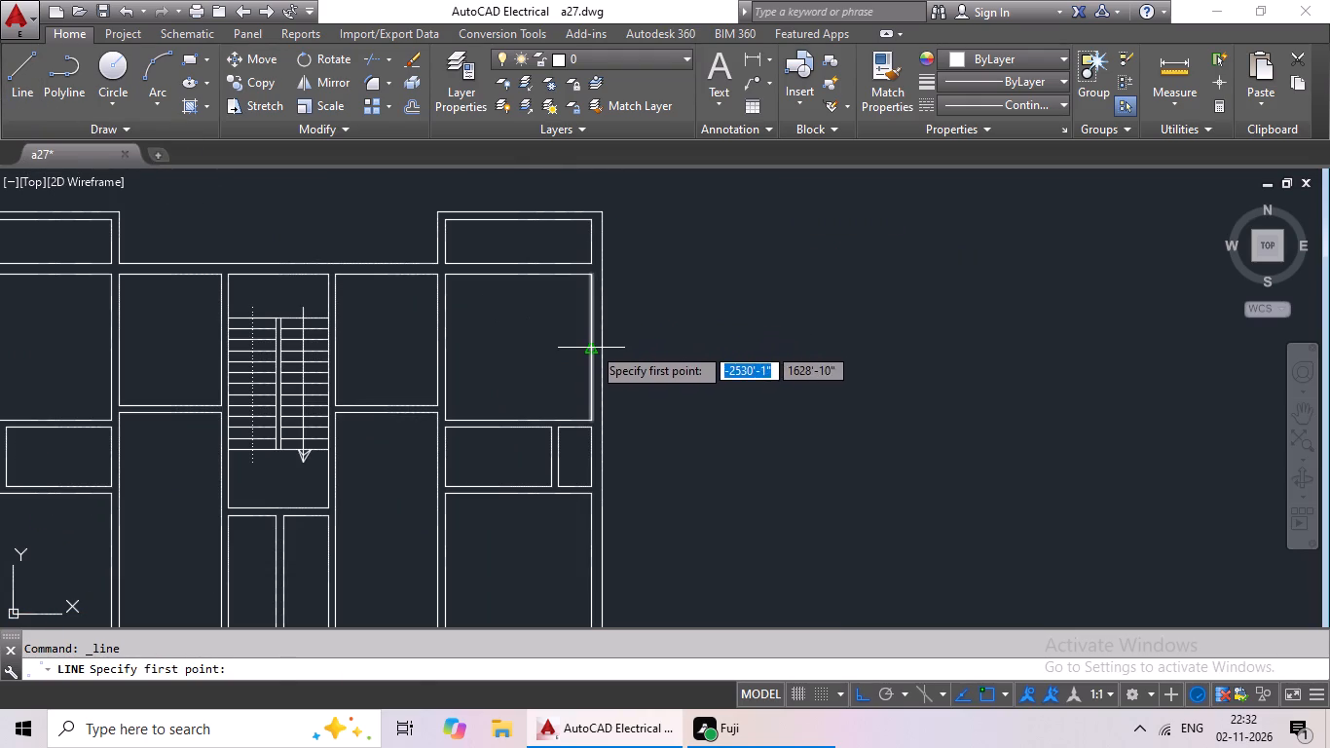
{"action": "left_click", "coordinate": [592, 347]}
{"action": "left_click_drag", "start_coordinate": [603, 350], "coordinate": [618, 346]}
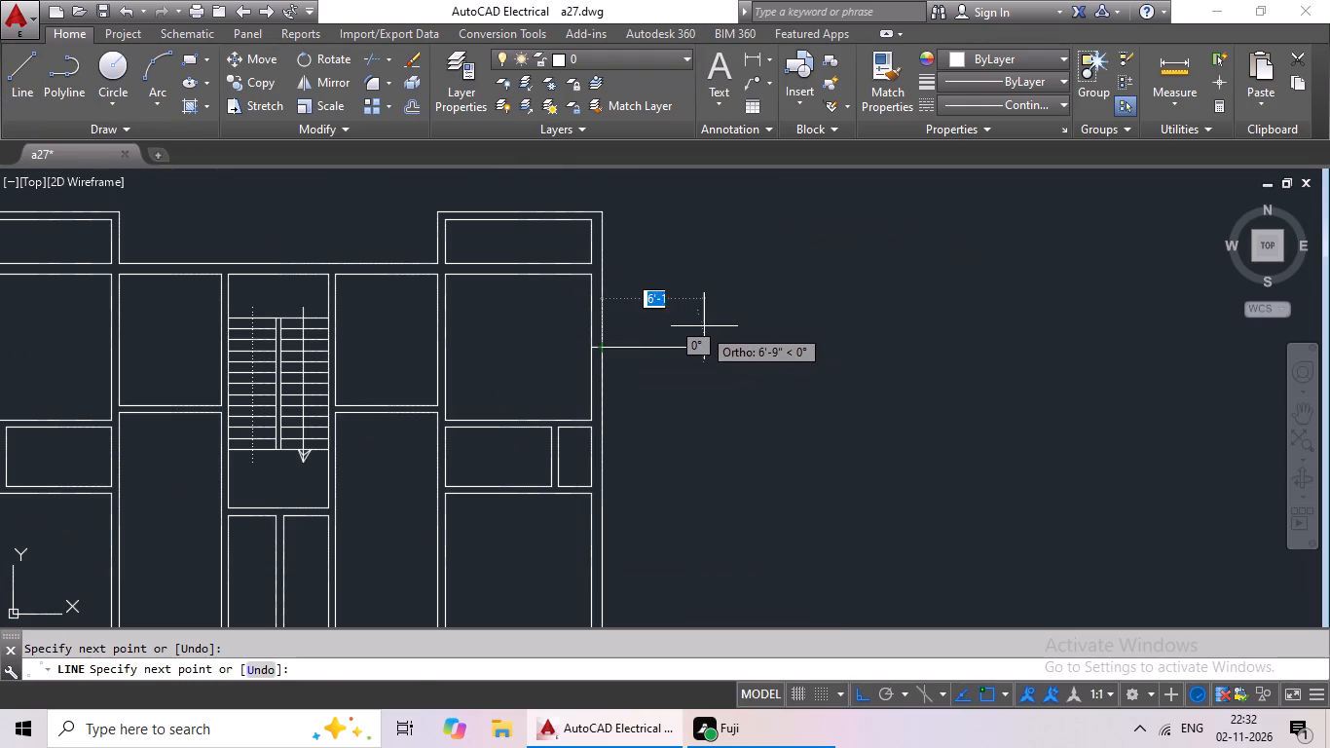
{"action": "key", "text": "Escape"}
Draw a line about 9" long across the top outer wall at the midpoint of the left kitchen.
{"action": "scroll", "coordinate": [722, 323], "scroll_direction": "down", "scroll_amount": 2}
{"action": "middle_click_drag", "start_coordinate": [712, 334], "coordinate": [827, 326]}
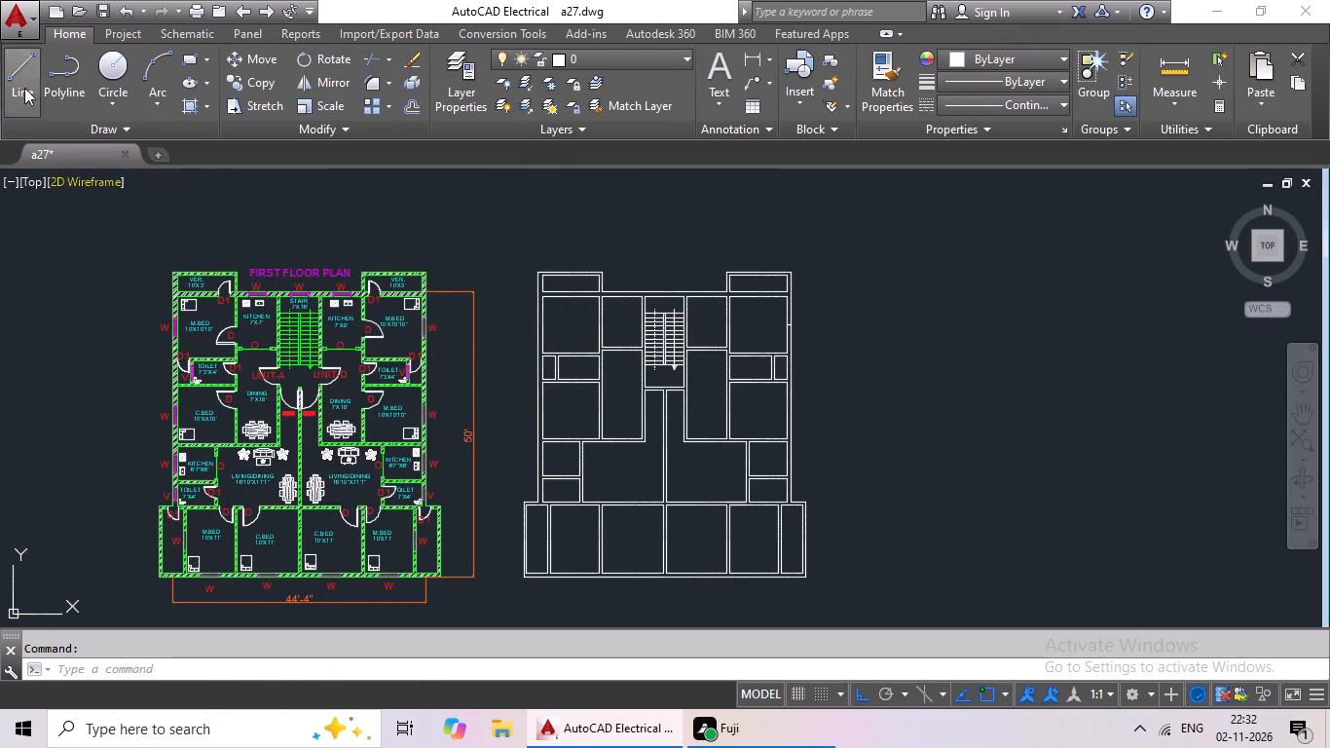
{"action": "left_click", "coordinate": [24, 88]}
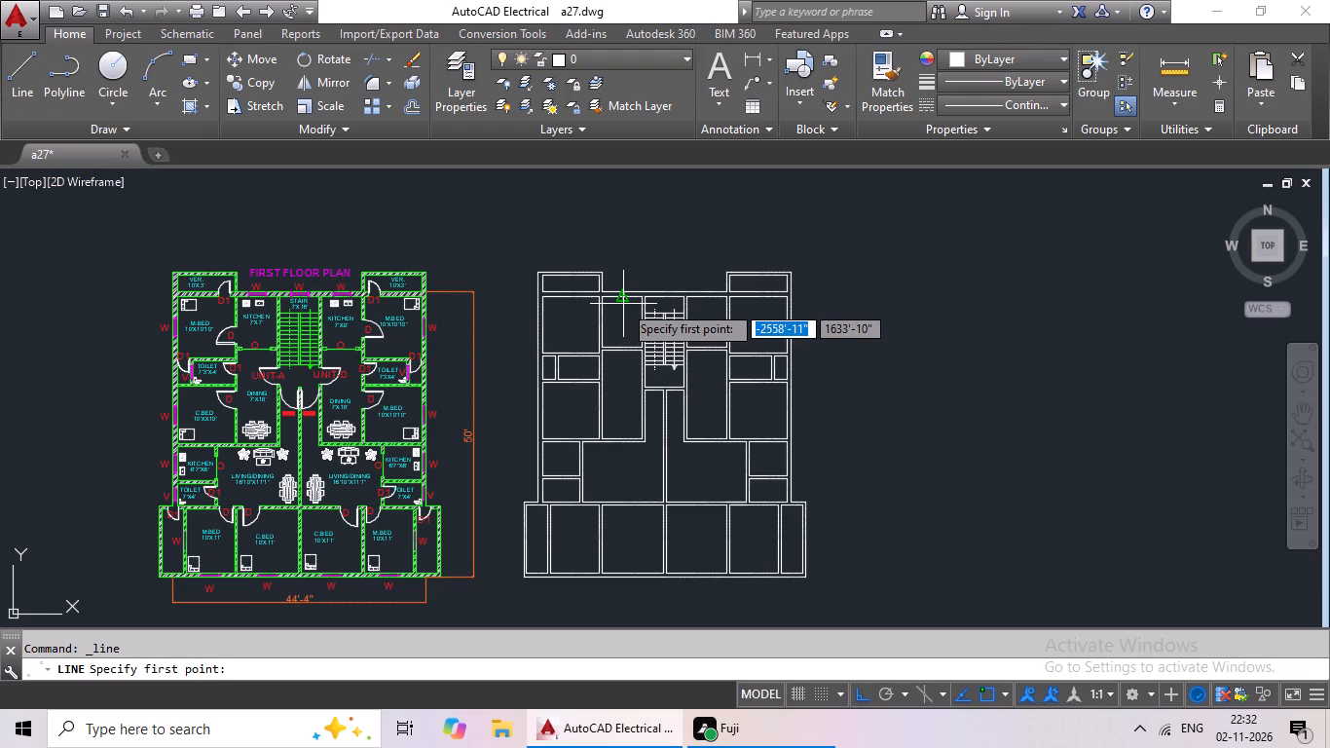
{"action": "scroll", "coordinate": [635, 290], "scroll_direction": "up", "scroll_amount": 2}
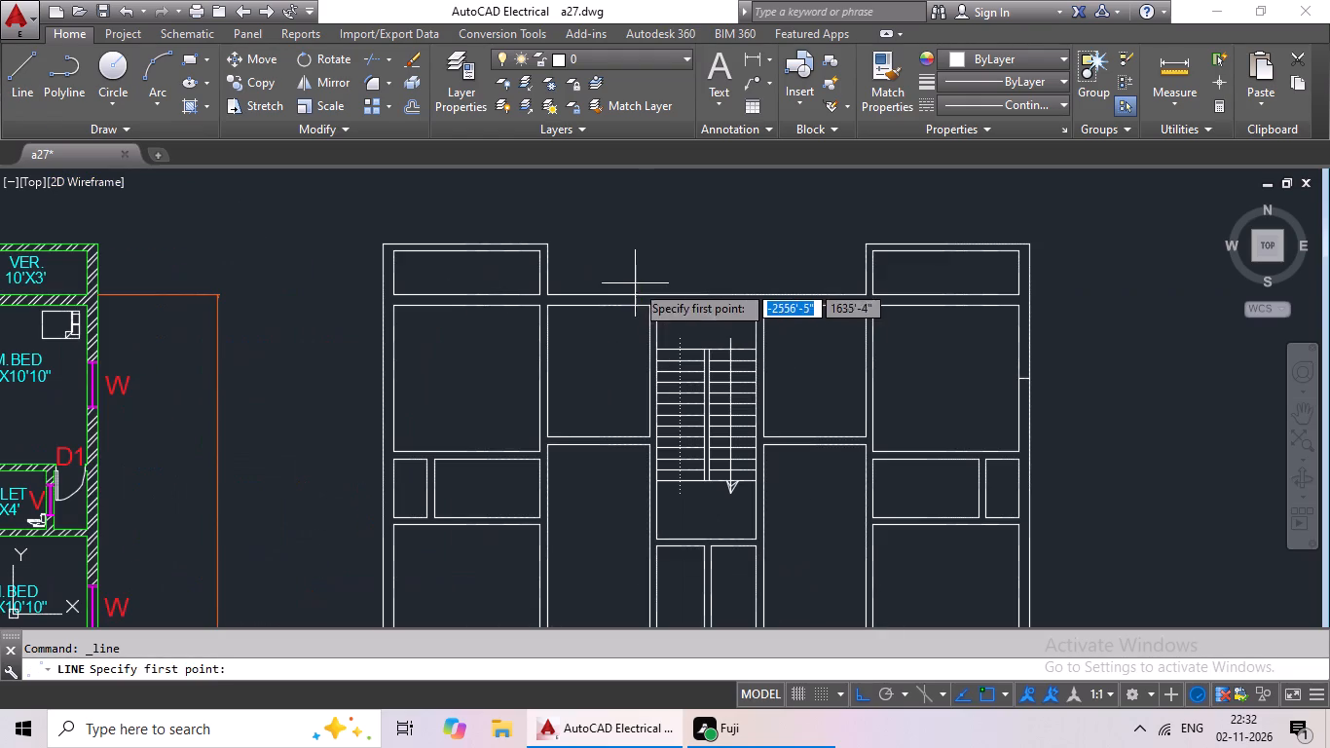
{"action": "scroll", "coordinate": [588, 315], "scroll_direction": "up", "scroll_amount": 2}
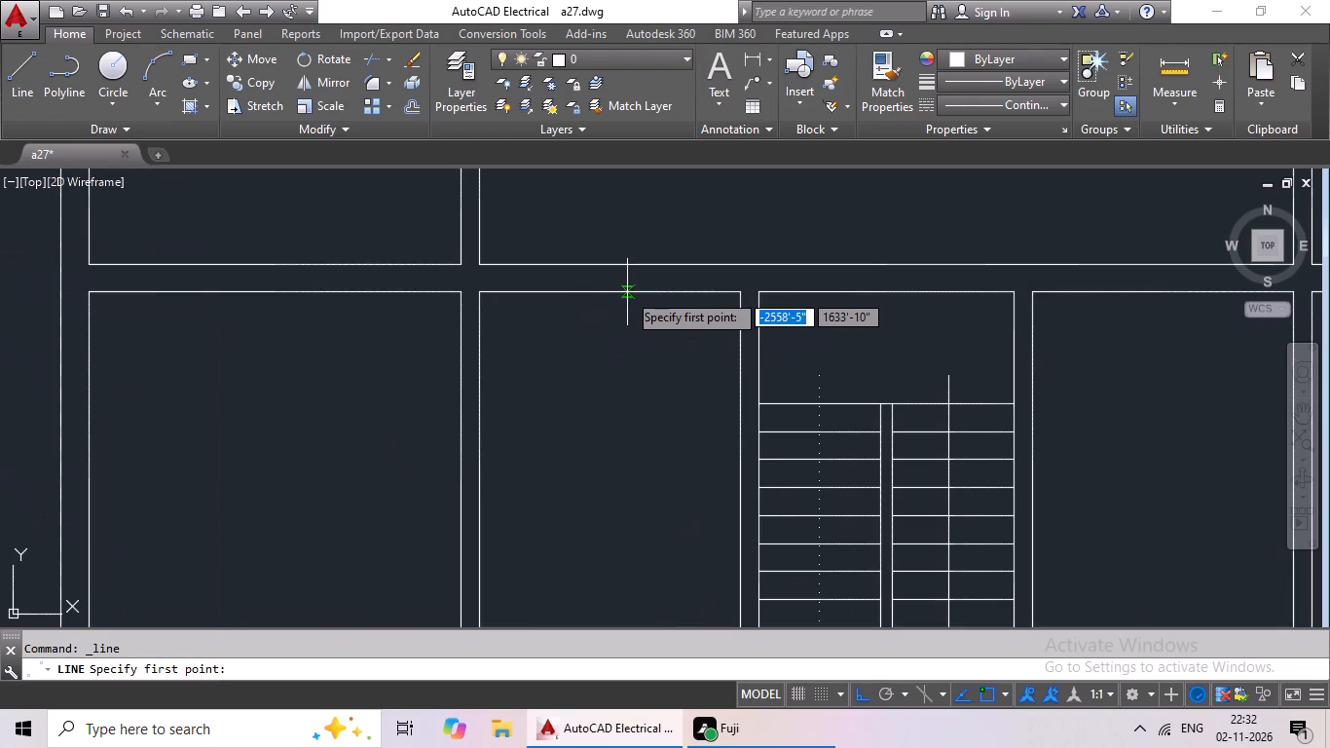
{"action": "left_click", "coordinate": [611, 297]}
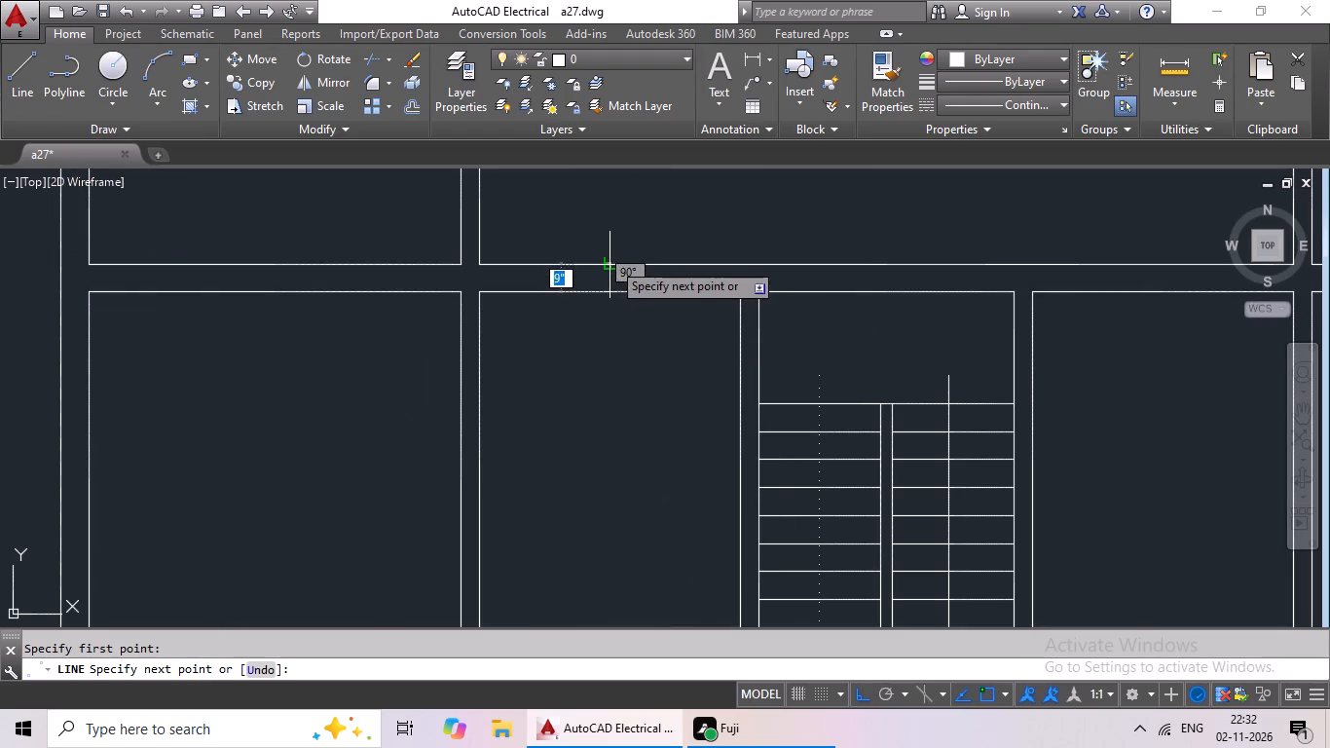
{"action": "left_click", "coordinate": [606, 262]}
{"action": "key", "text": "Escape"}
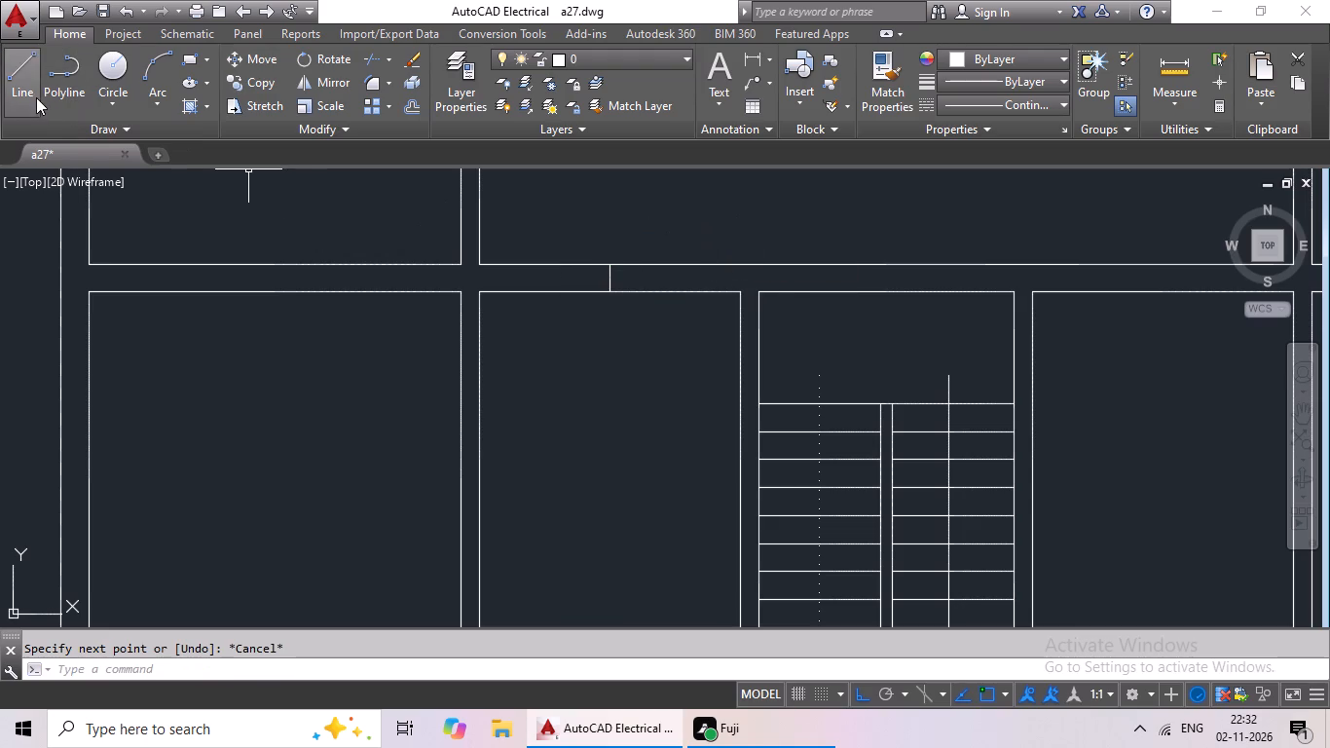
Draw a short line across the top outer wall at the midpoint of the stair room.
{"action": "left_click", "coordinate": [31, 95]}
{"action": "middle_click_drag", "start_coordinate": [873, 287], "coordinate": [683, 324]}
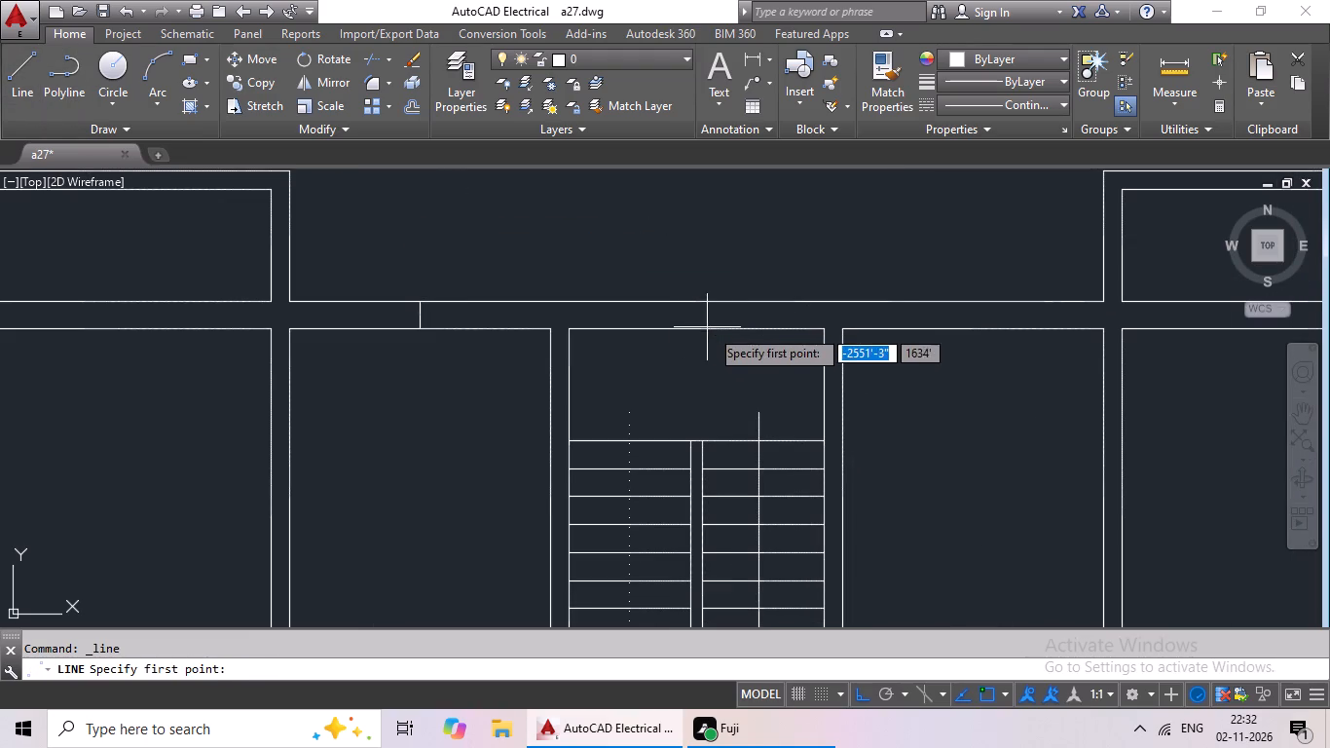
{"action": "left_click", "coordinate": [701, 331]}
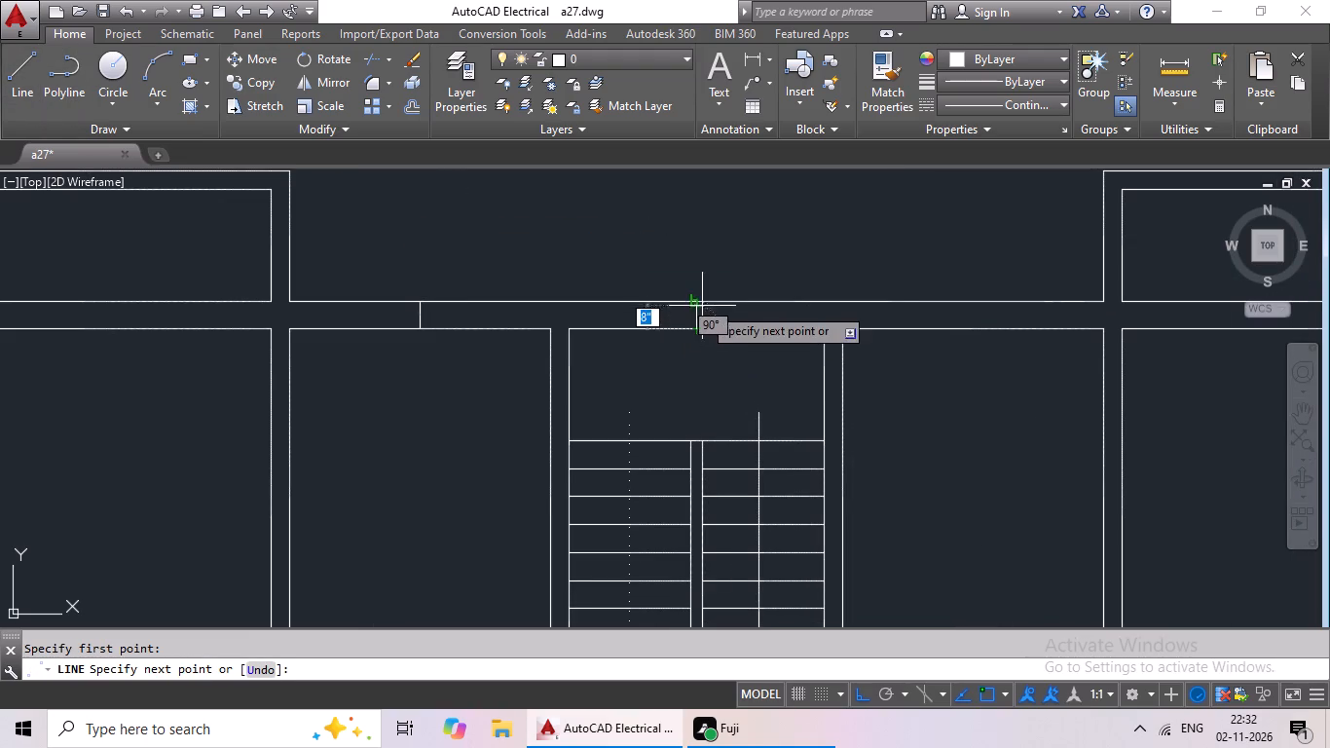
{"action": "left_click", "coordinate": [700, 299]}
{"action": "key", "text": "Escape"}
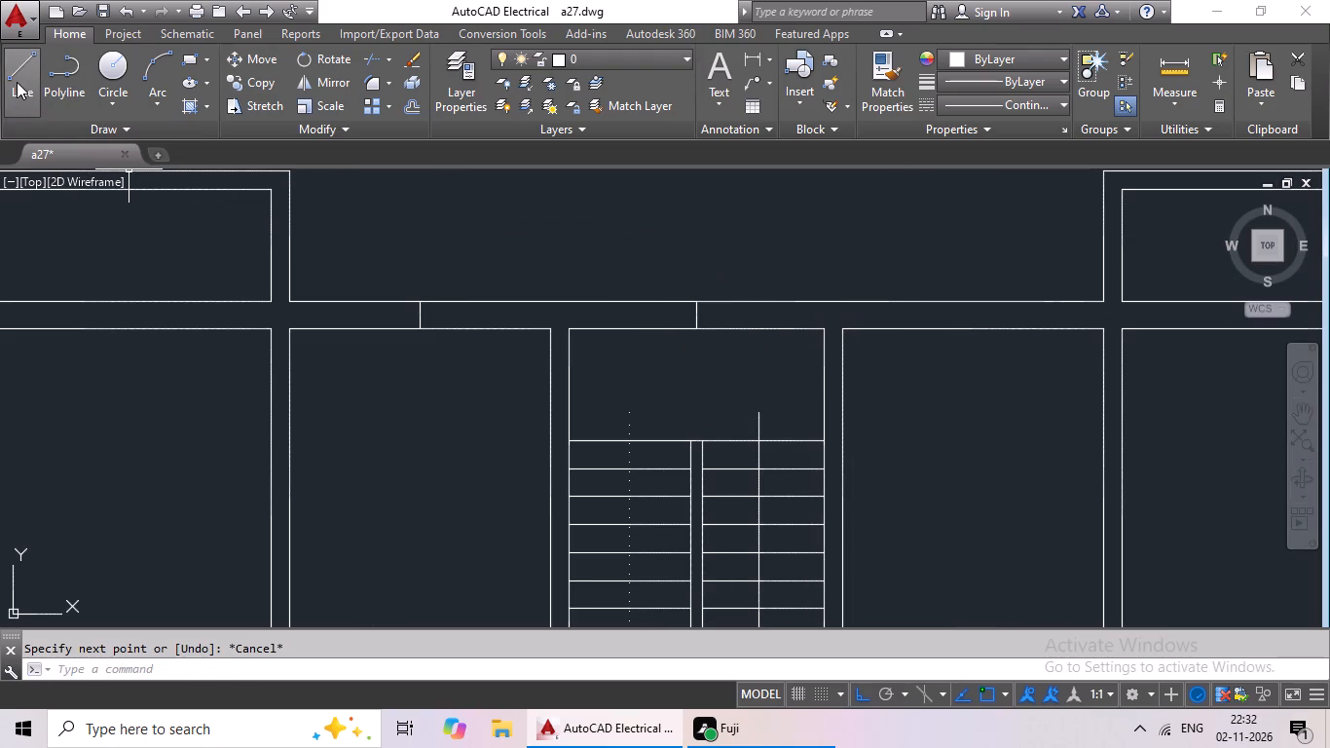
Draw a short line across the top outer wall at the midpoint of the right kitchen.
{"action": "left_click", "coordinate": [17, 82]}
{"action": "middle_click_drag", "start_coordinate": [765, 323], "coordinate": [398, 326]}
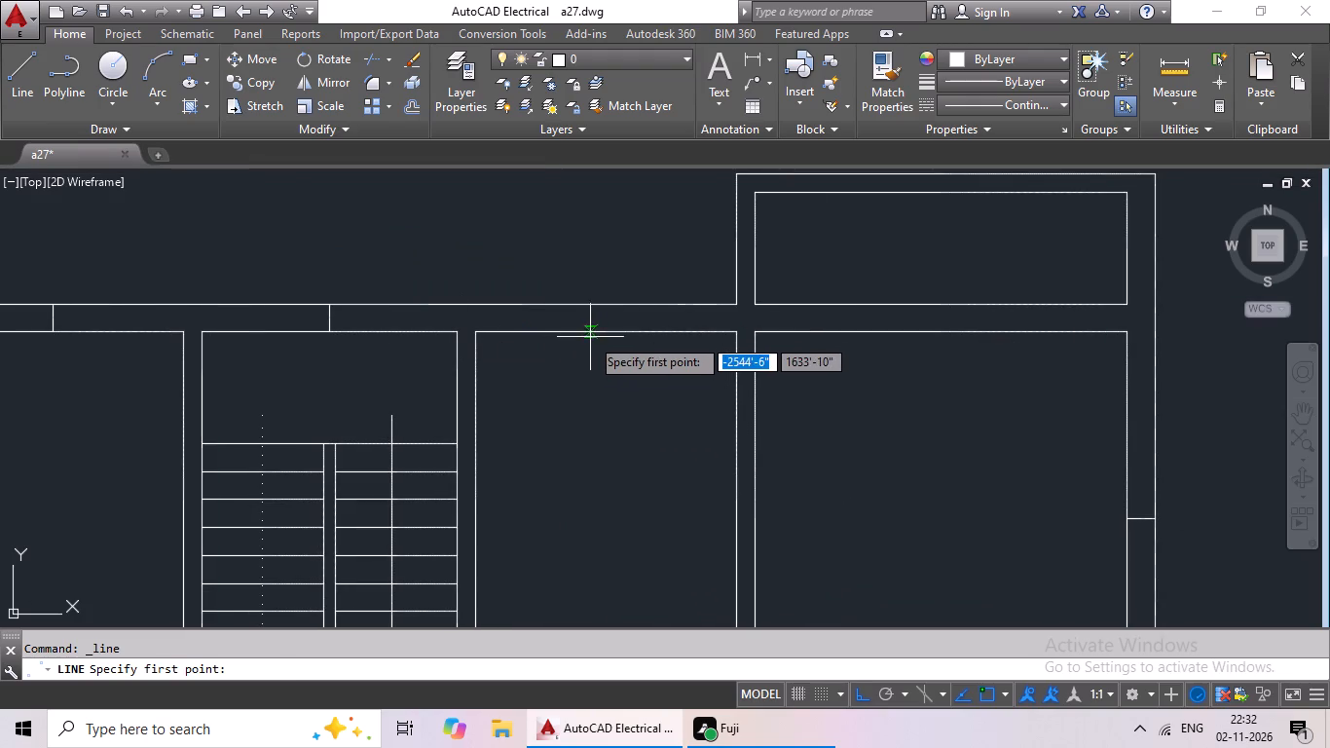
{"action": "left_click", "coordinate": [609, 331]}
{"action": "left_click", "coordinate": [608, 309]}
{"action": "key", "text": "Escape"}
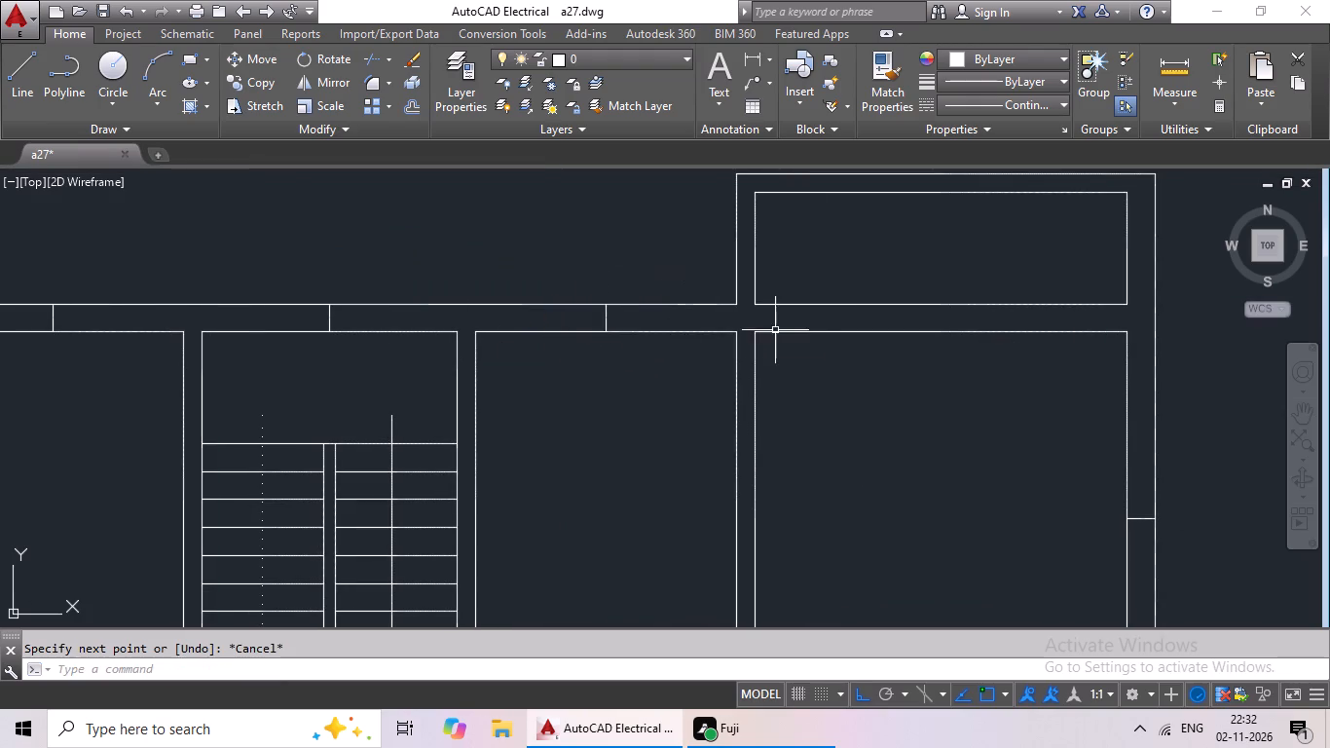
Draw a short line across the left outer wall at the midpoint of the upper left bedroom.
{"action": "scroll", "coordinate": [776, 331], "scroll_direction": "down", "scroll_amount": 3}
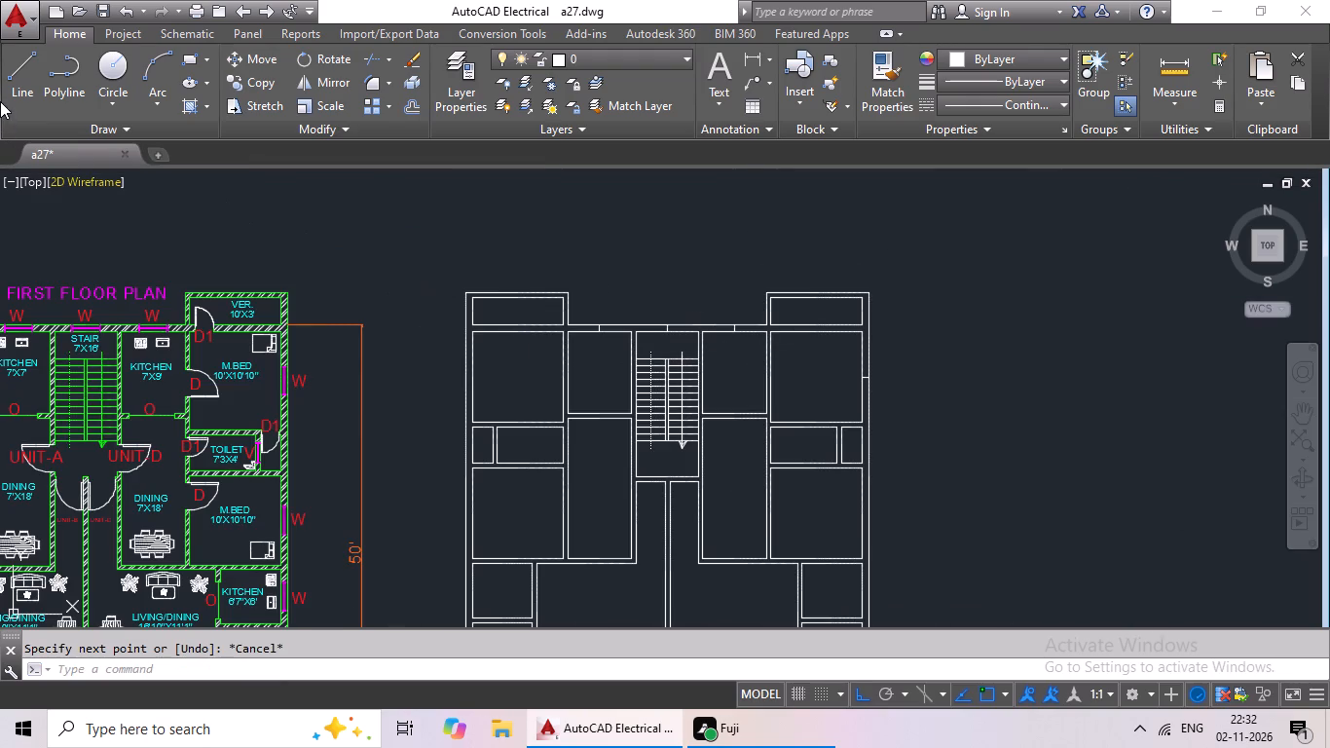
{"action": "left_click_drag", "start_coordinate": [17, 70], "coordinate": [29, 81]}
{"action": "scroll", "coordinate": [310, 217], "scroll_direction": "down", "scroll_amount": 1}
{"action": "middle_click_drag", "start_coordinate": [340, 247], "coordinate": [429, 222]}
{"action": "scroll", "coordinate": [340, 247], "scroll_direction": "down", "scroll_amount": 1}
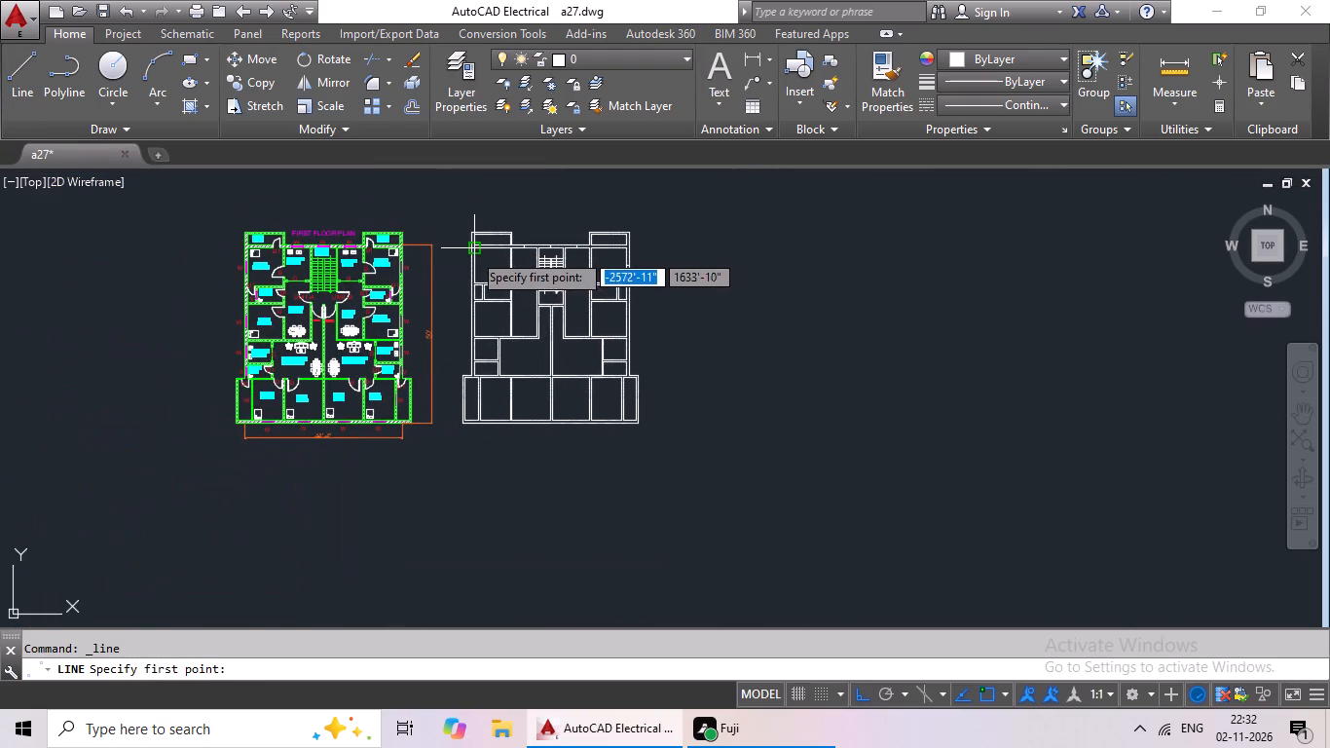
{"action": "scroll", "coordinate": [477, 253], "scroll_direction": "up", "scroll_amount": 2}
{"action": "middle_click_drag", "start_coordinate": [498, 261], "coordinate": [547, 263]}
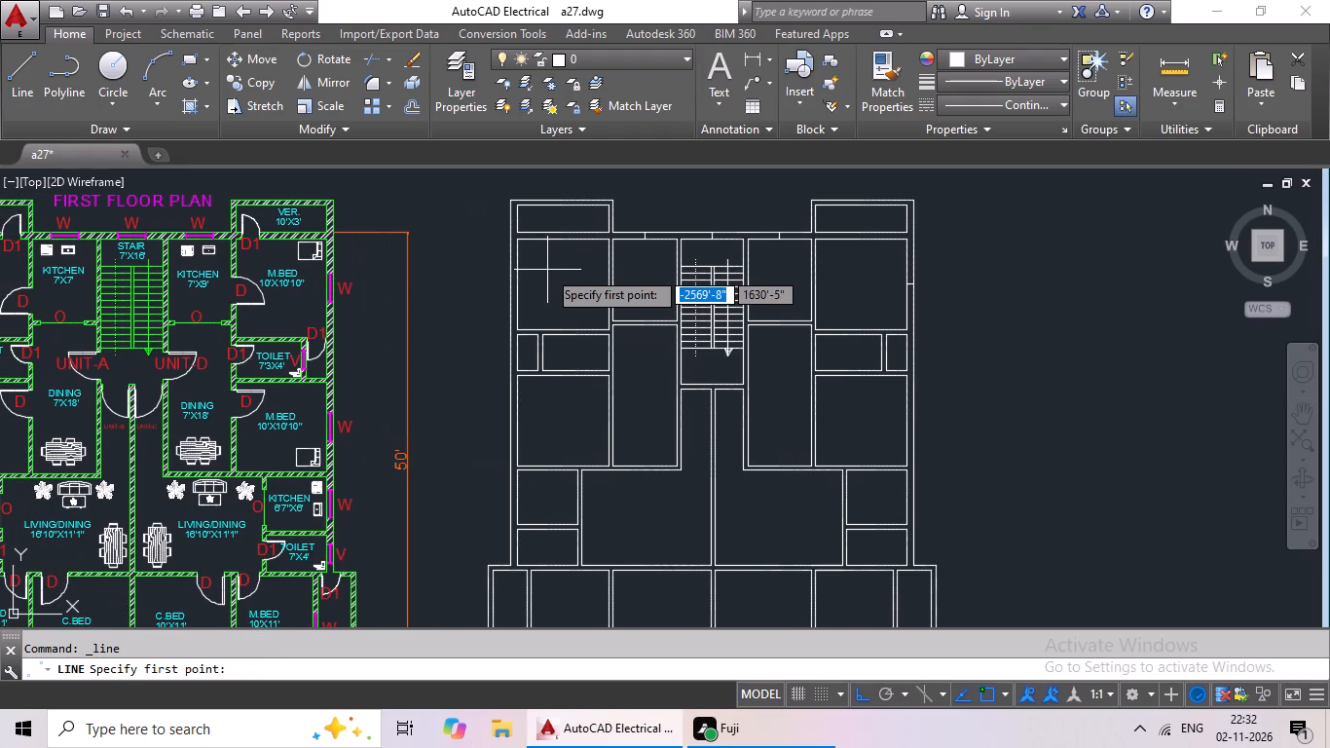
{"action": "middle_click_drag", "start_coordinate": [553, 277], "coordinate": [664, 277]}
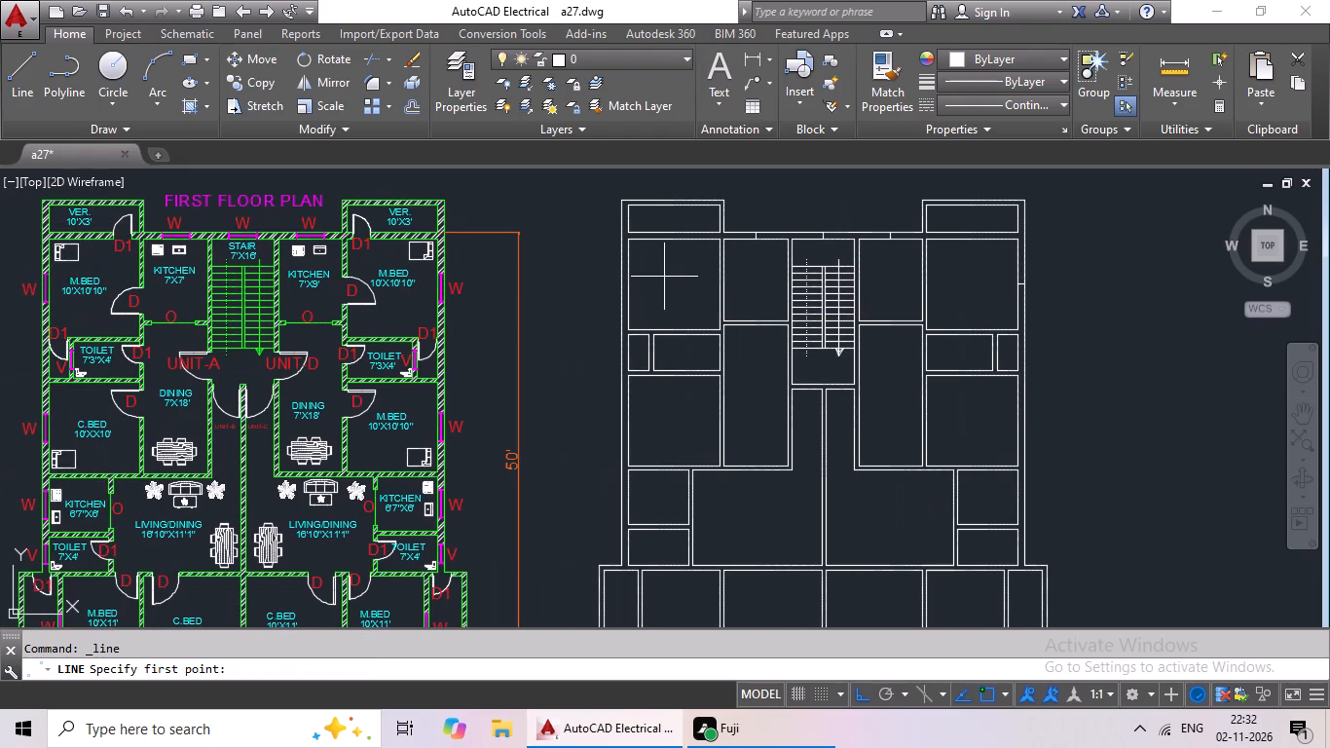
{"action": "middle_click_drag", "start_coordinate": [656, 279], "coordinate": [709, 279]}
{"action": "scroll", "coordinate": [709, 279], "scroll_direction": "up", "scroll_amount": 2}
{"action": "scroll", "coordinate": [709, 279], "scroll_direction": "down", "scroll_amount": 1}
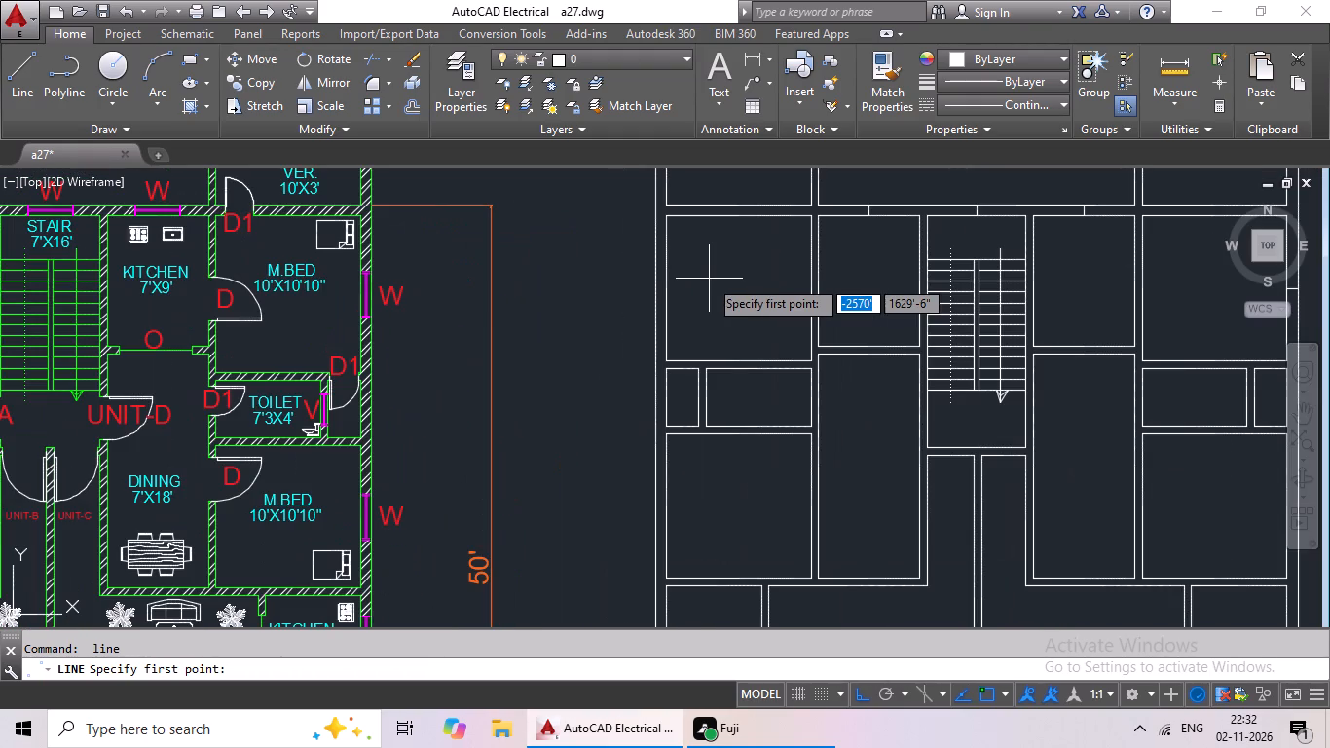
{"action": "left_click", "coordinate": [671, 287]}
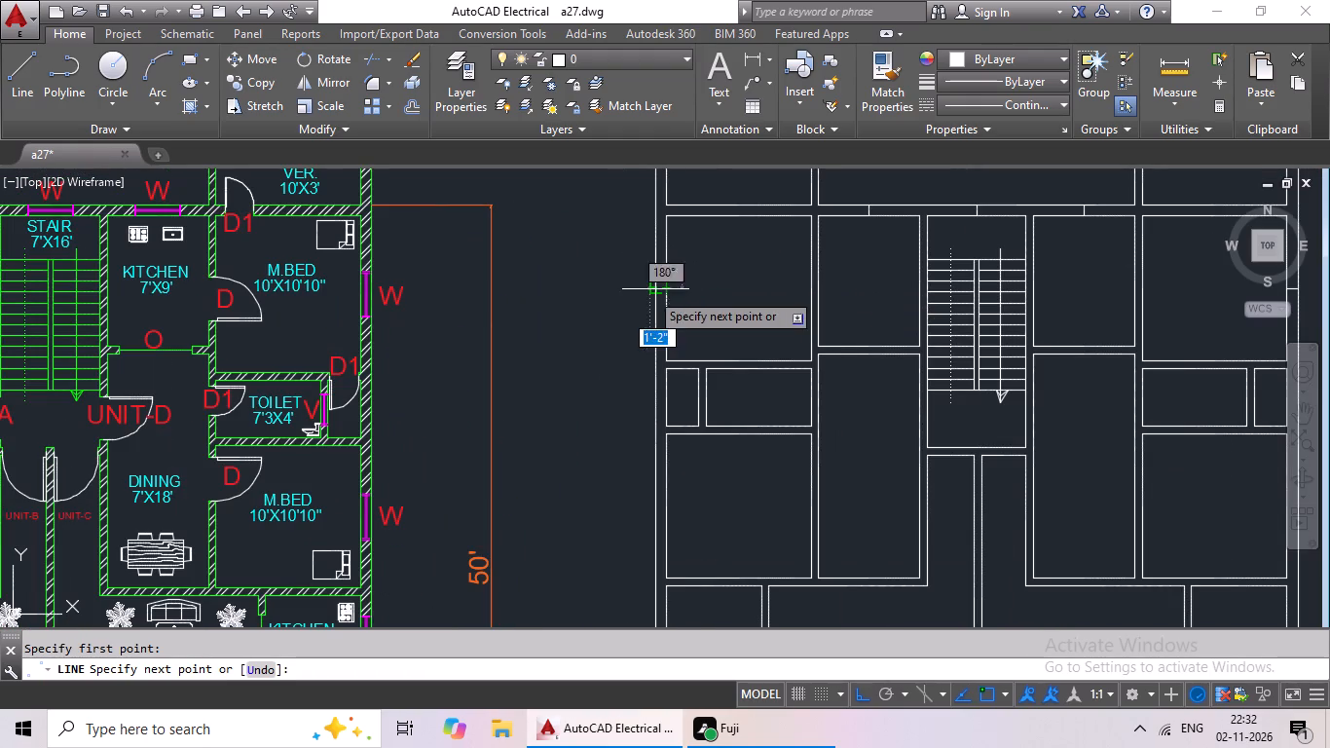
{"action": "left_click", "coordinate": [654, 289]}
{"action": "key", "text": "Escape"}
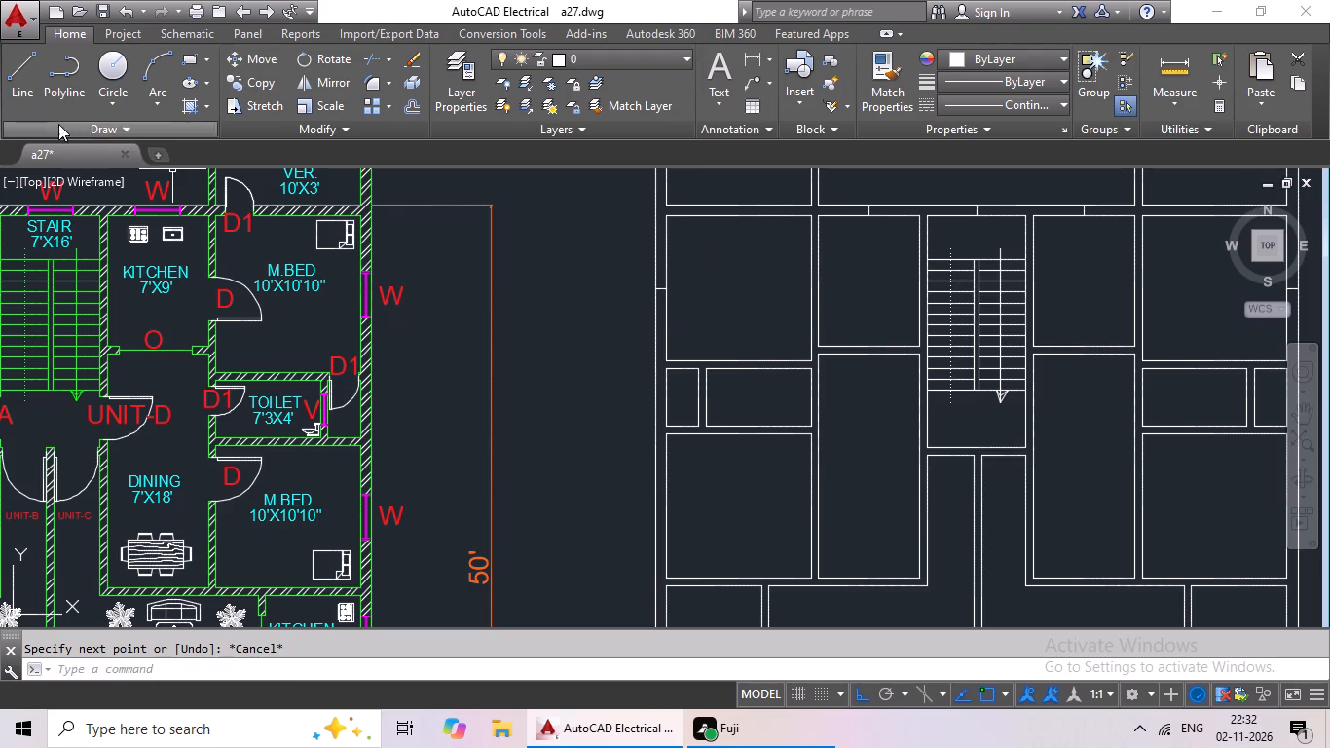
Draw a short line across the wall between the upper left toilet and the narrow space beside it, at the wall's midpoint.
{"action": "left_click_drag", "start_coordinate": [18, 84], "coordinate": [35, 91]}
{"action": "scroll", "coordinate": [536, 261], "scroll_direction": "down", "scroll_amount": 2}
{"action": "middle_click_drag", "start_coordinate": [561, 271], "coordinate": [622, 263]}
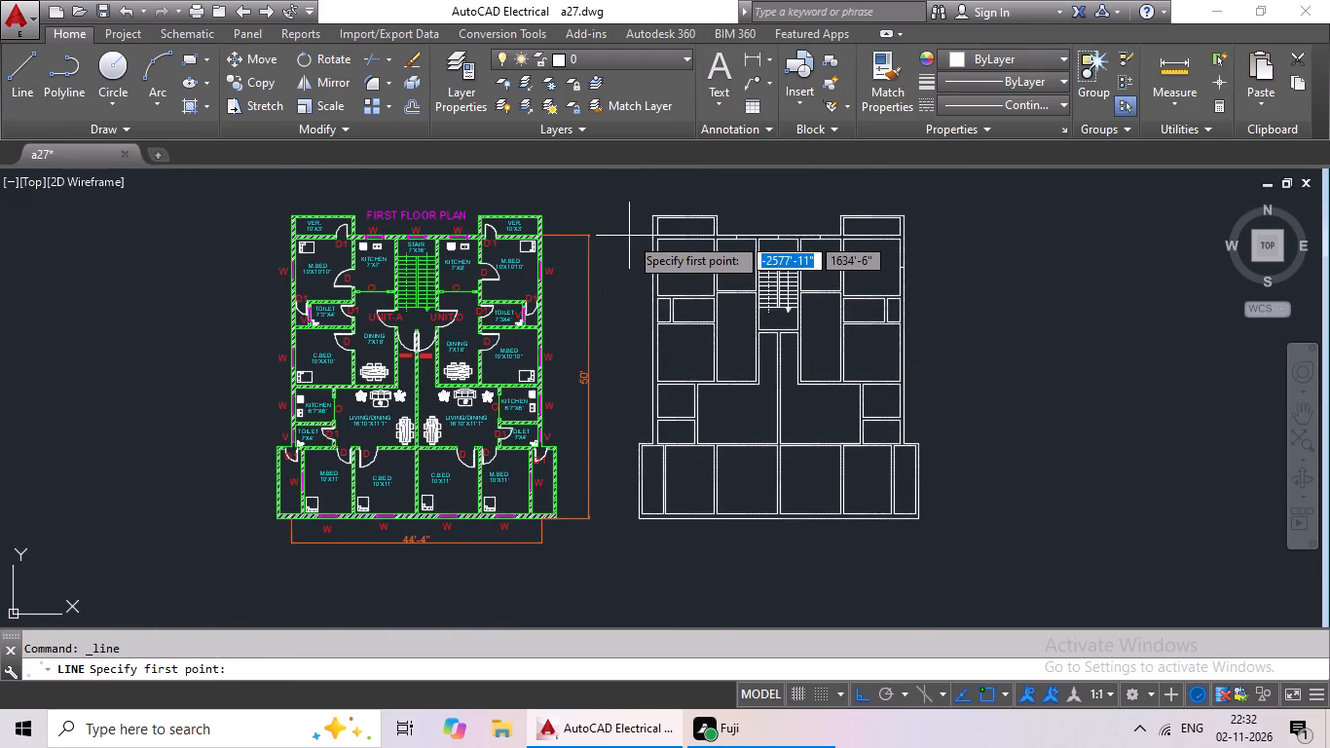
{"action": "scroll", "coordinate": [665, 269], "scroll_direction": "up", "scroll_amount": 1}
{"action": "middle_click_drag", "start_coordinate": [670, 264], "coordinate": [647, 293]}
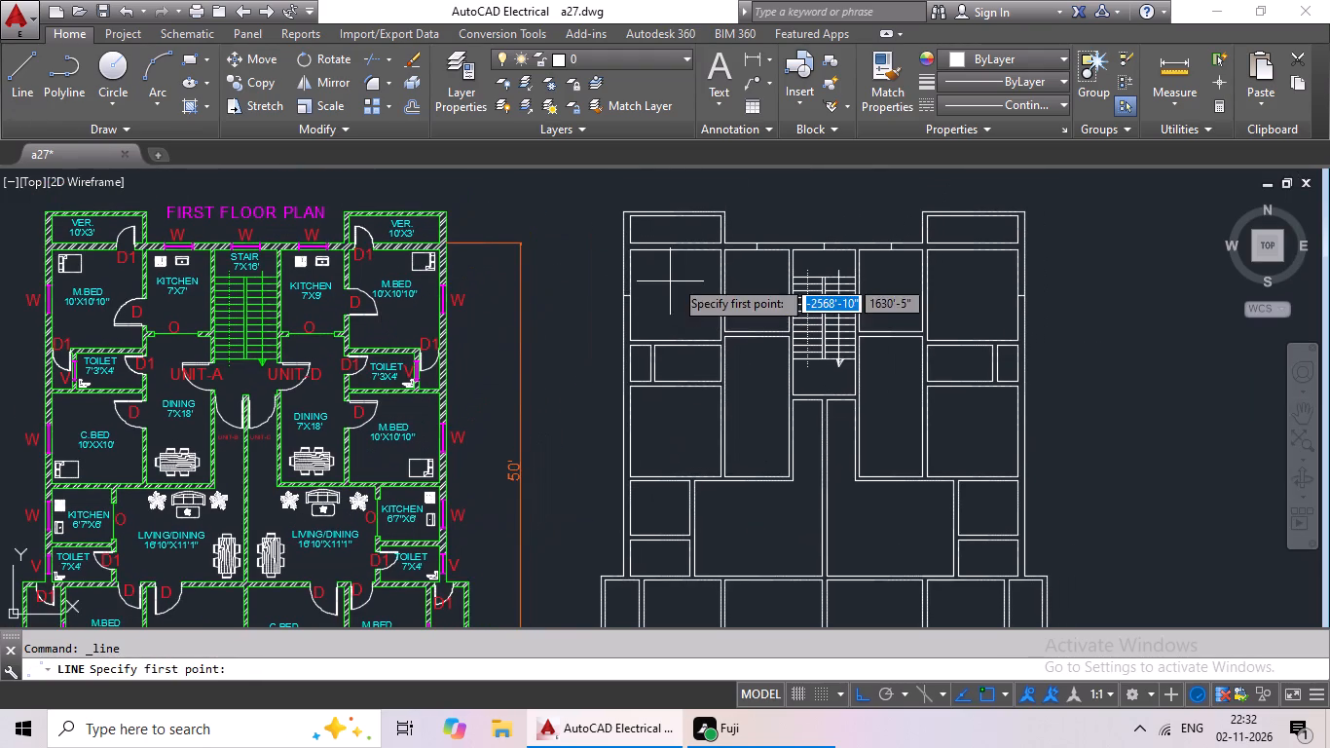
{"action": "middle_click_drag", "start_coordinate": [676, 276], "coordinate": [629, 301]}
{"action": "middle_click_drag", "start_coordinate": [649, 295], "coordinate": [580, 323]}
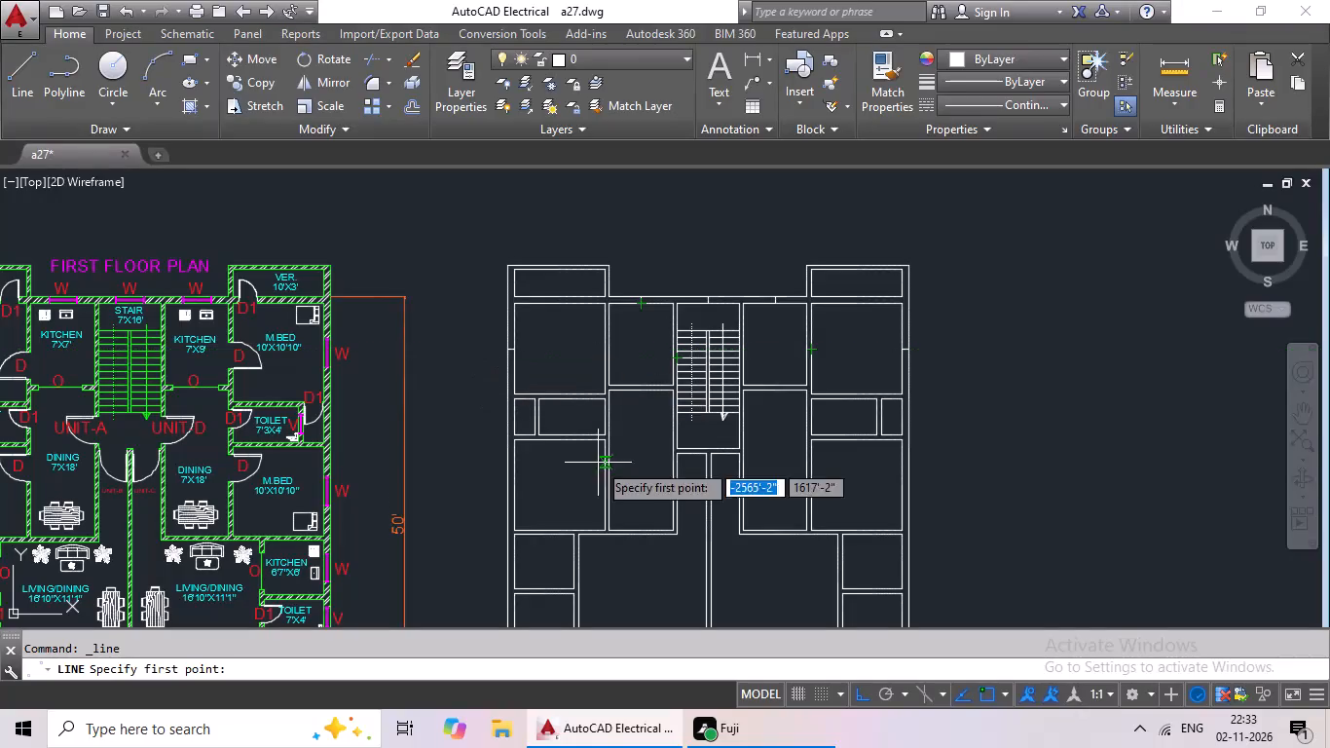
{"action": "middle_click_drag", "start_coordinate": [879, 317], "coordinate": [933, 314]}
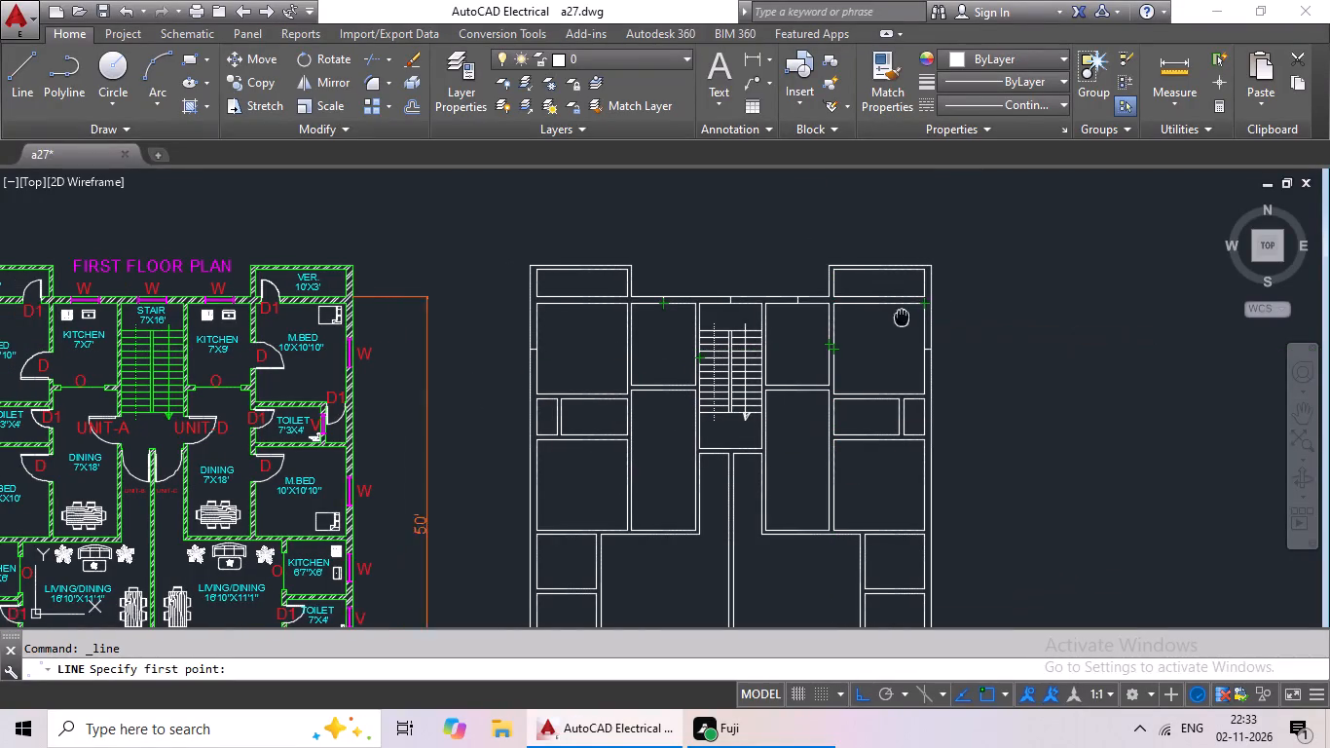
{"action": "middle_click_drag", "start_coordinate": [933, 314], "coordinate": [960, 302]}
{"action": "middle_click_drag", "start_coordinate": [949, 305], "coordinate": [1047, 274]}
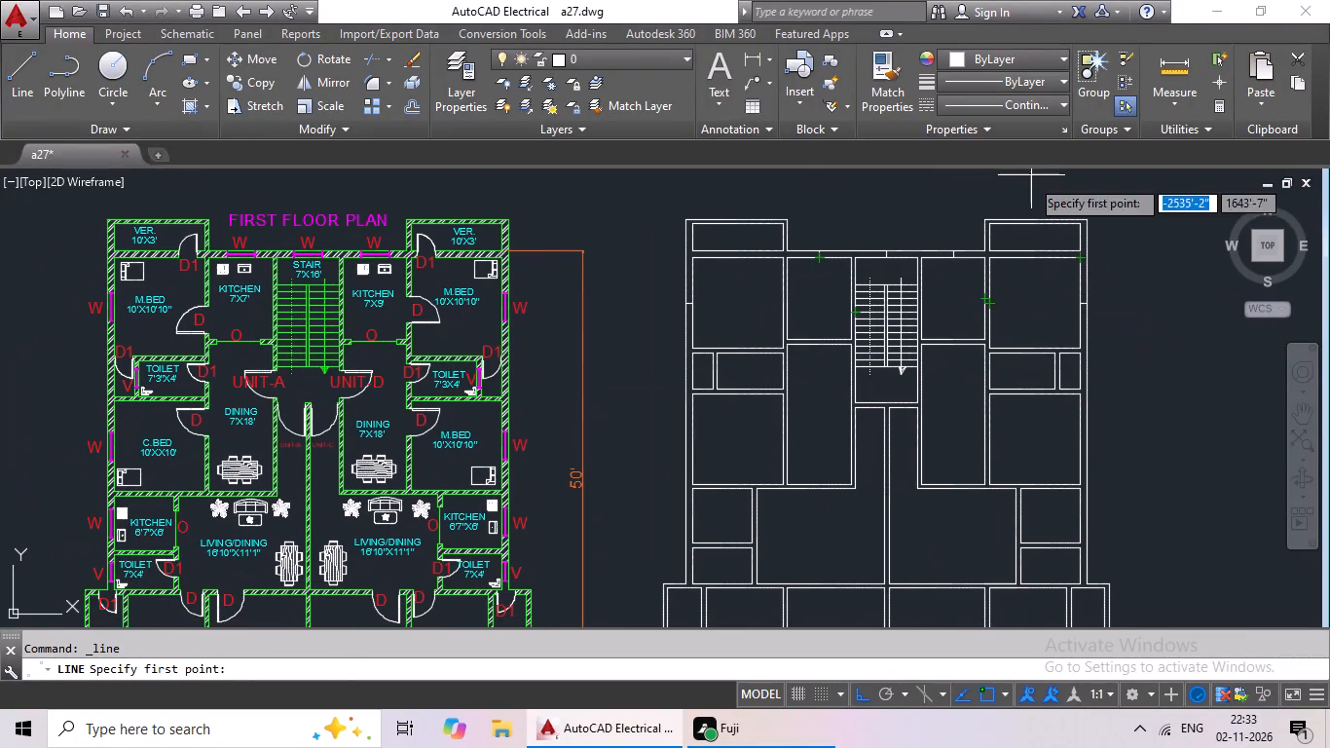
{"action": "middle_click_drag", "start_coordinate": [760, 310], "coordinate": [780, 235]}
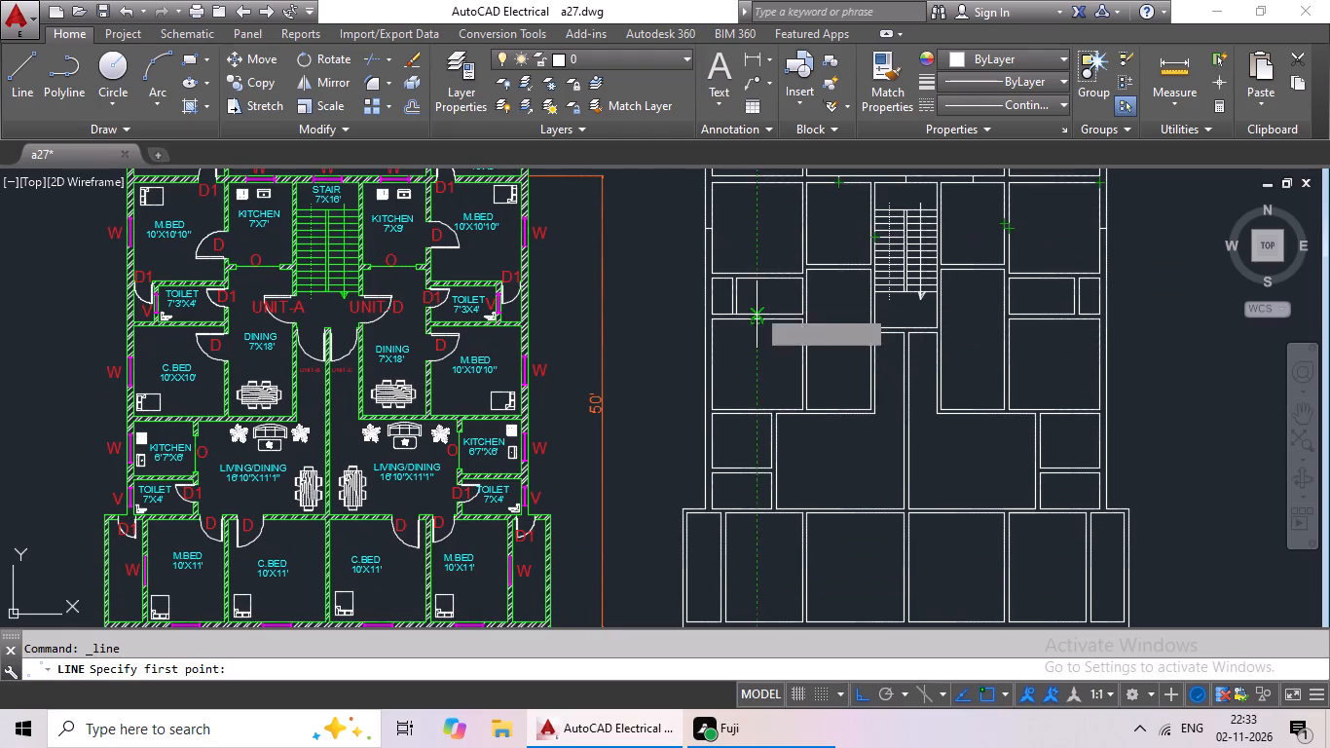
{"action": "scroll", "coordinate": [740, 296], "scroll_direction": "up", "scroll_amount": 3}
{"action": "left_click", "coordinate": [732, 299]}
{"action": "left_click_drag", "start_coordinate": [714, 299], "coordinate": [723, 293]}
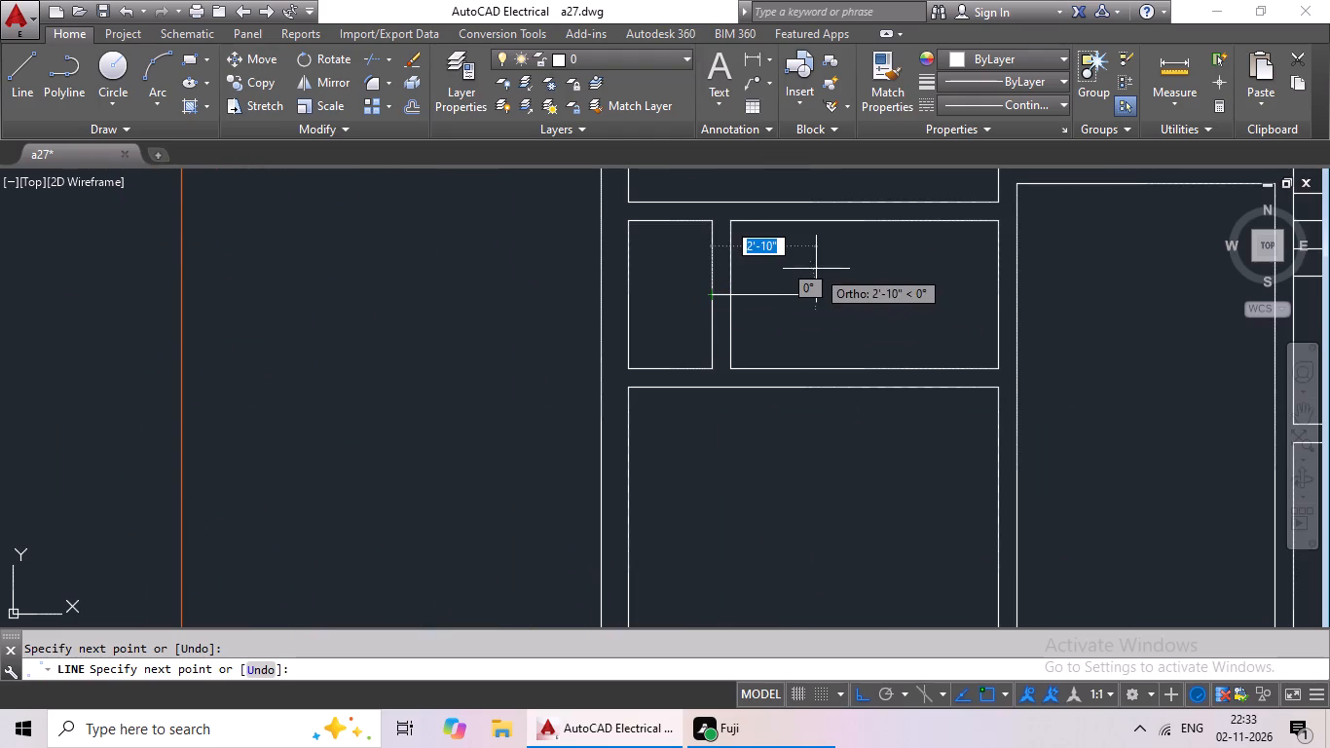
{"action": "key", "text": "Escape"}
Draw a short line across the left outer wall at the midpoint of the middle left bedroom.
{"action": "scroll", "coordinate": [805, 270], "scroll_direction": "down", "scroll_amount": 3}
{"action": "middle_click_drag", "start_coordinate": [818, 267], "coordinate": [784, 317]}
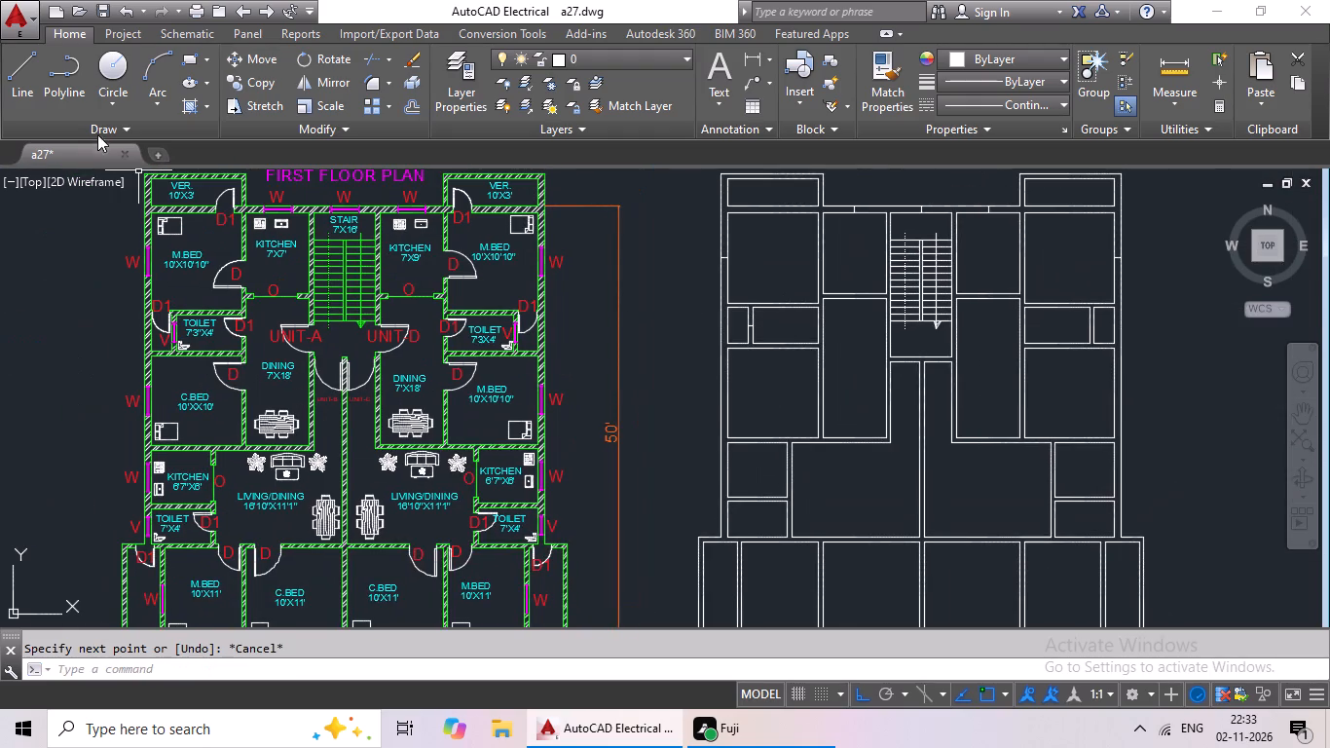
{"action": "left_click", "coordinate": [25, 91]}
{"action": "middle_click_drag", "start_coordinate": [764, 393], "coordinate": [765, 390]}
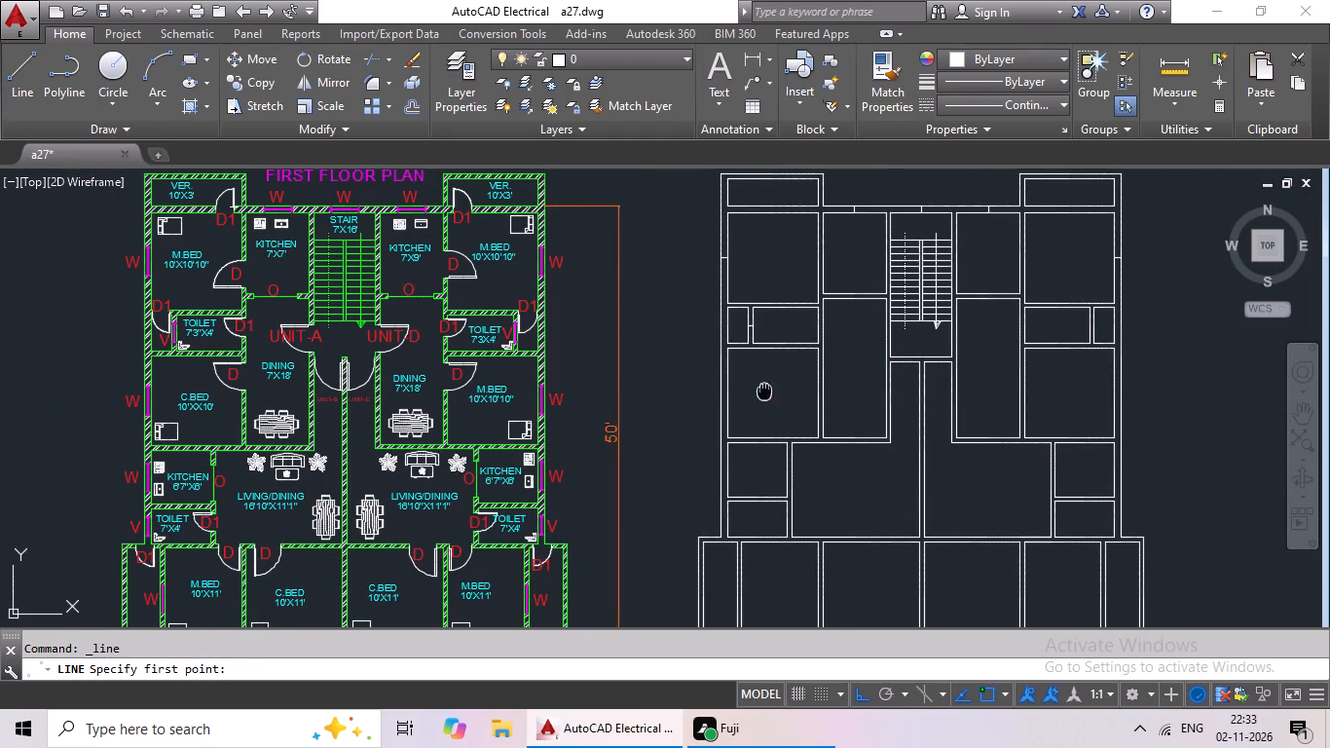
{"action": "middle_click_drag", "start_coordinate": [765, 390], "coordinate": [791, 327]}
{"action": "scroll", "coordinate": [778, 344], "scroll_direction": "up", "scroll_amount": 2}
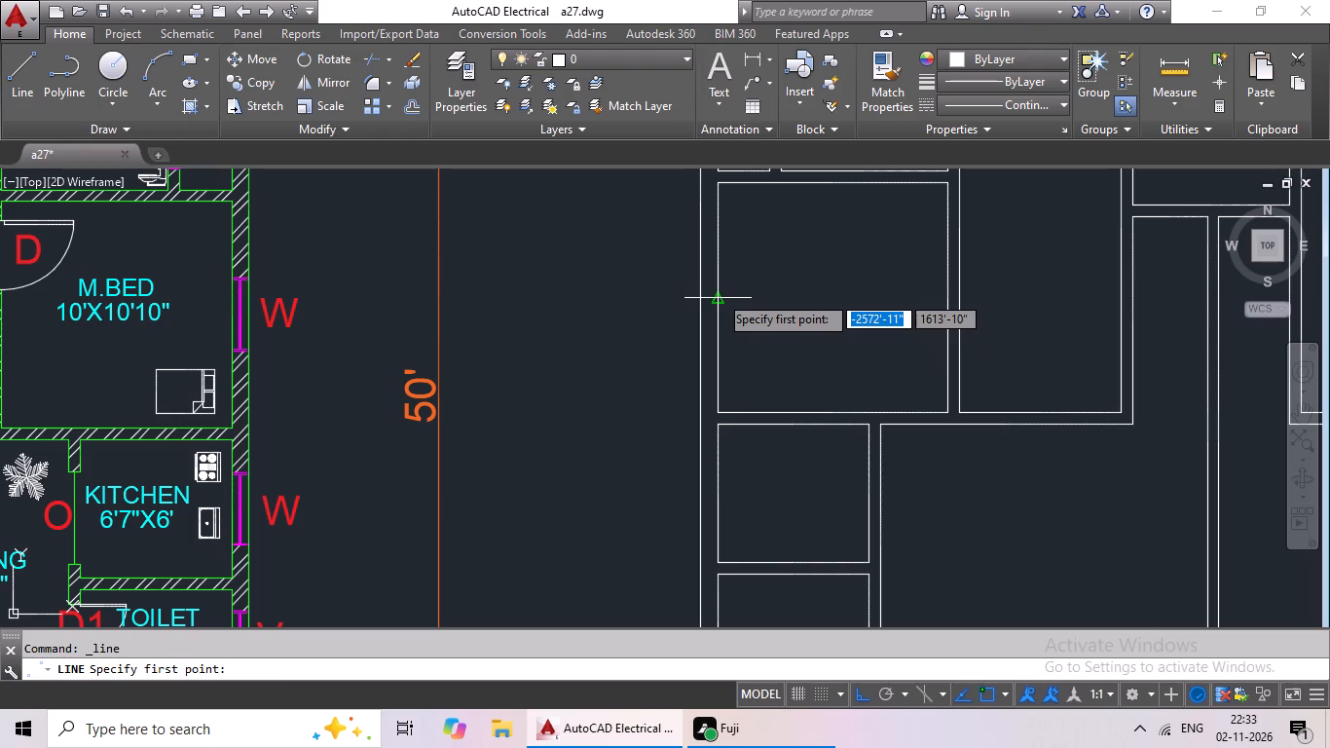
{"action": "left_click", "coordinate": [719, 294]}
{"action": "left_click", "coordinate": [703, 294]}
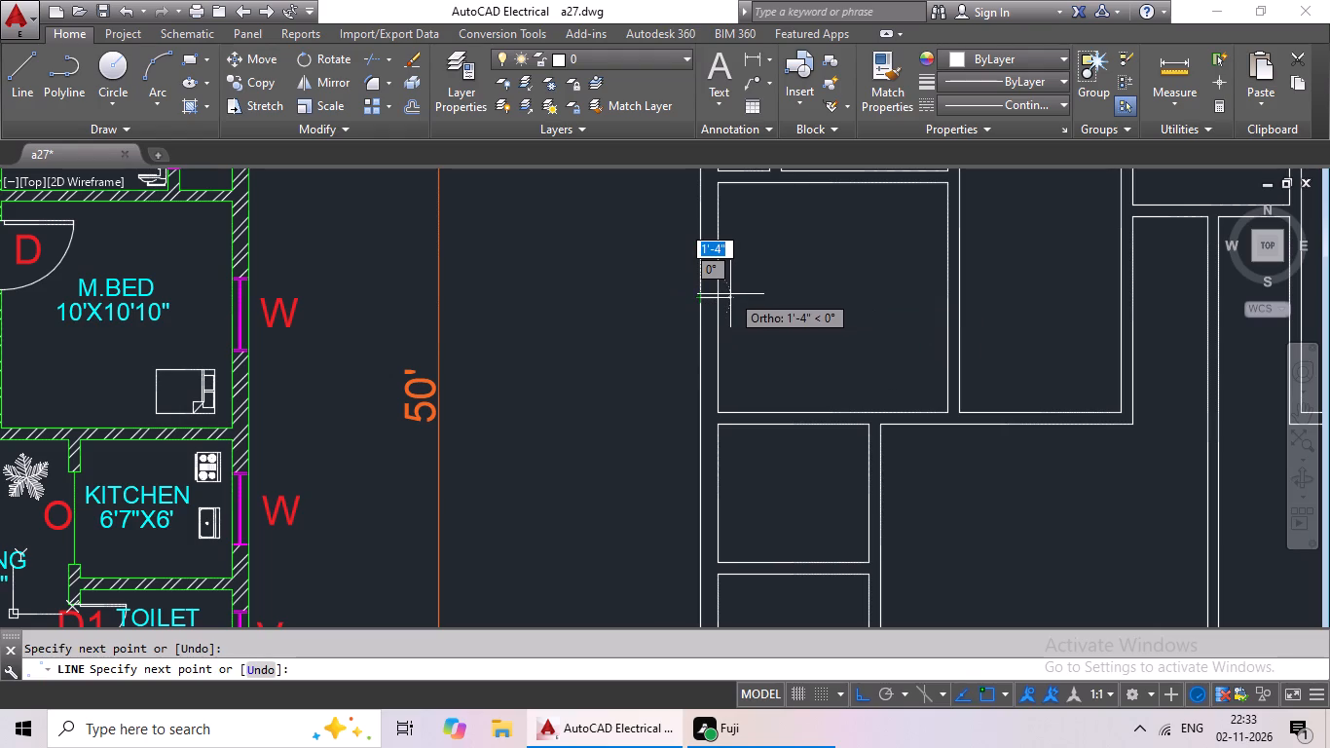
{"action": "key", "text": "Escape"}
Draw a short line across the wall between the upper right toilet and the narrow space beside it, at the wall's midpoint.
{"action": "scroll", "coordinate": [819, 277], "scroll_direction": "down", "scroll_amount": 2}
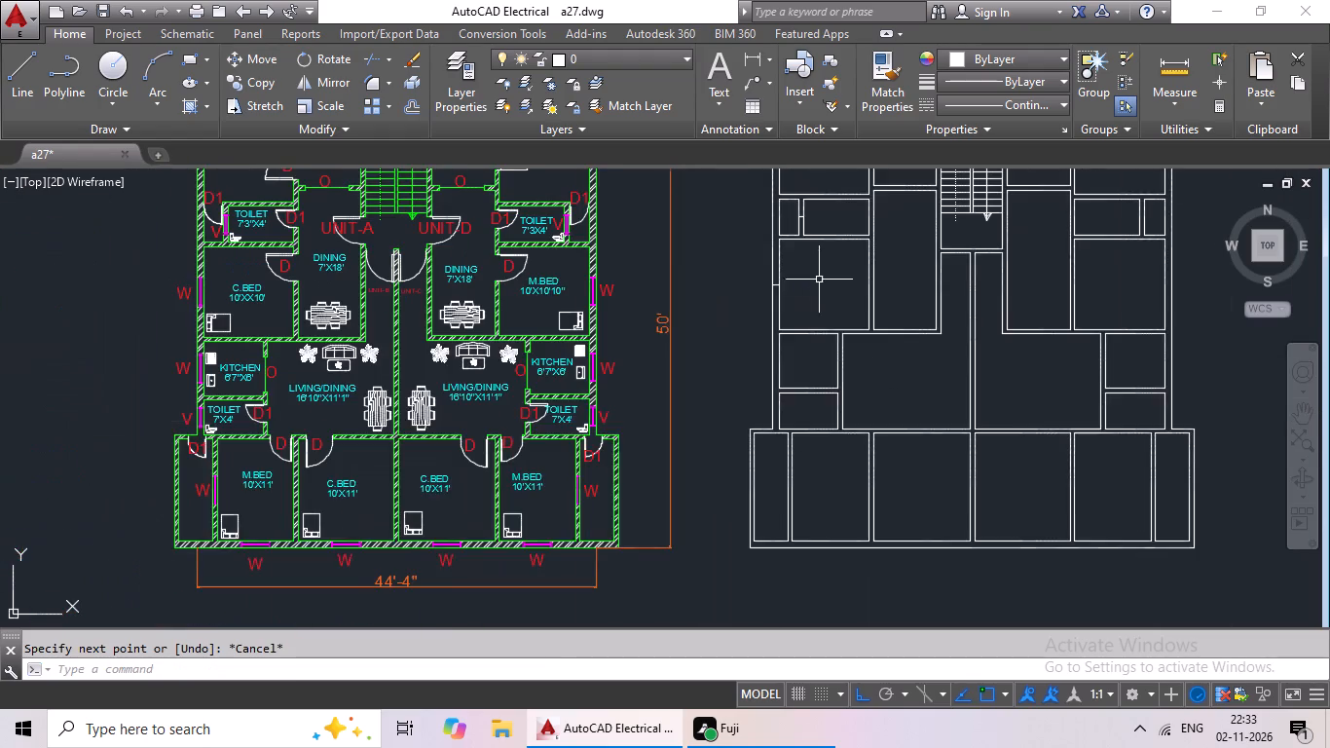
{"action": "middle_click_drag", "start_coordinate": [831, 275], "coordinate": [790, 316]}
{"action": "middle_click_drag", "start_coordinate": [780, 335], "coordinate": [740, 399]}
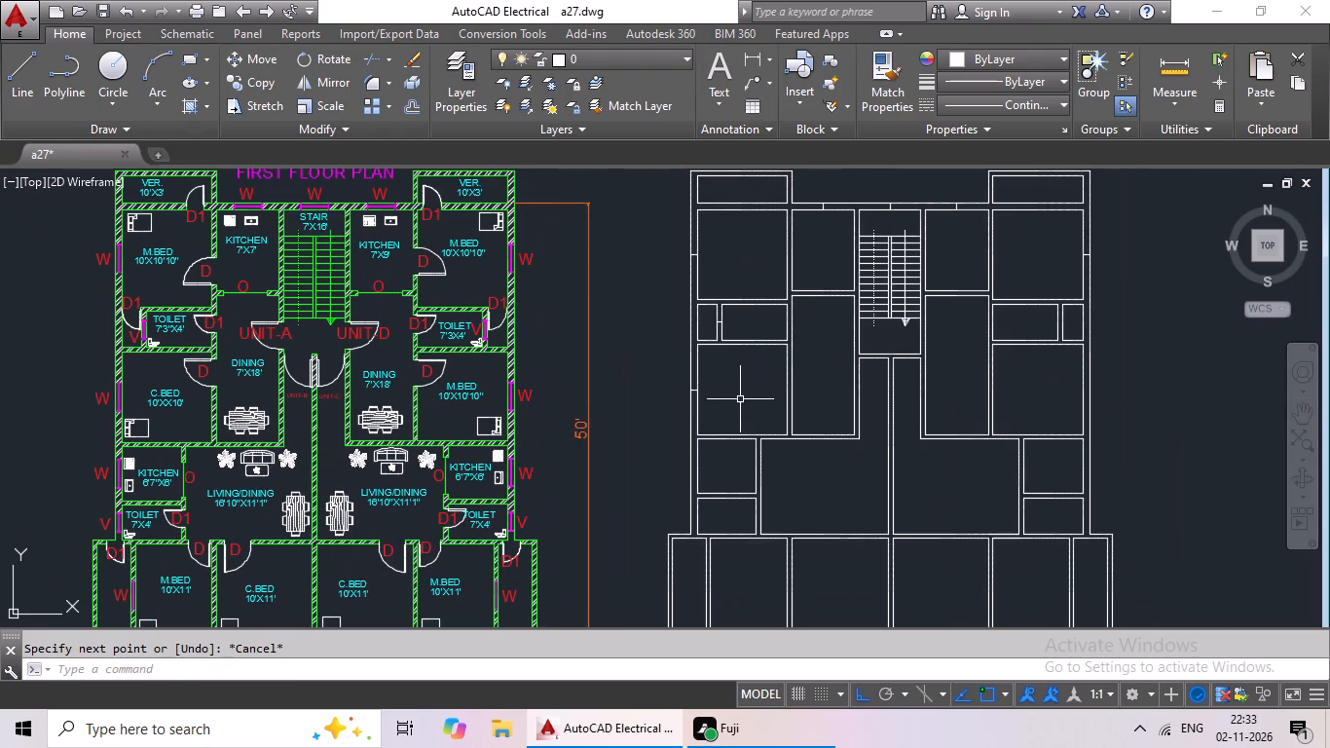
{"action": "left_click", "coordinate": [16, 82]}
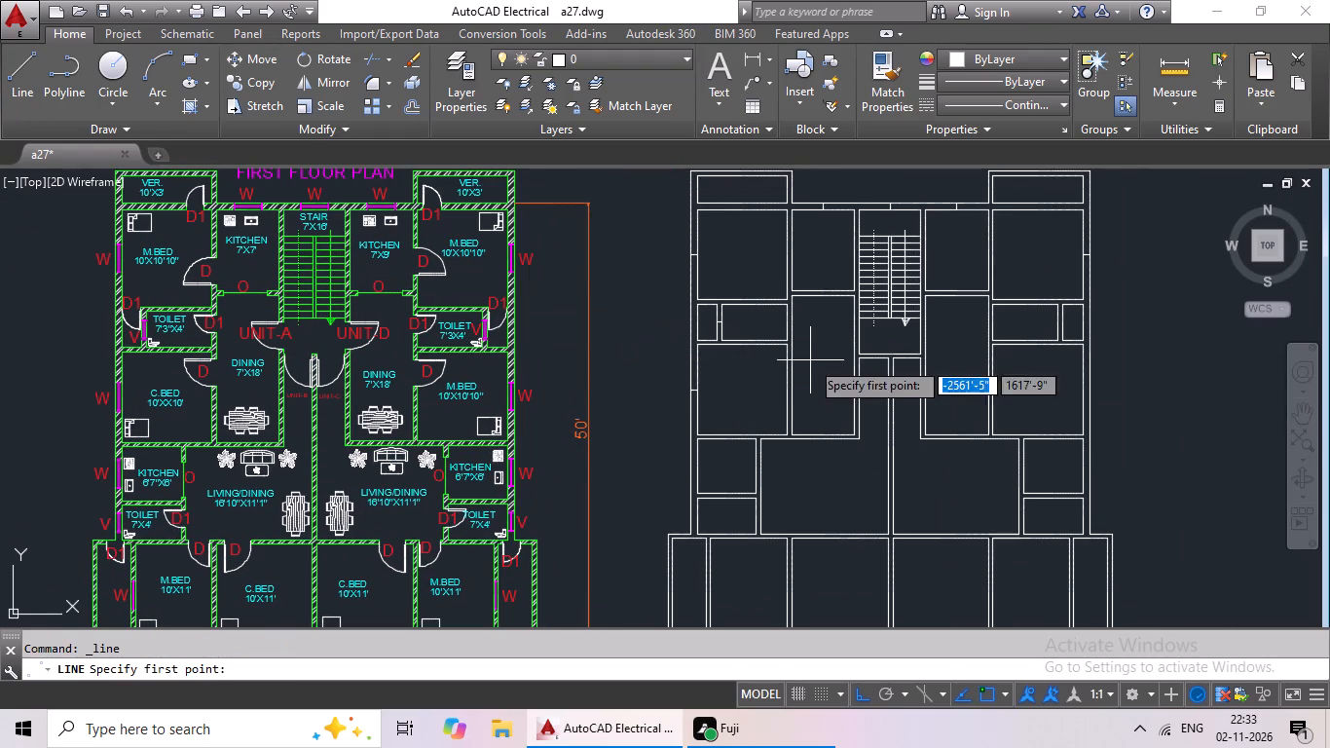
{"action": "middle_click_drag", "start_coordinate": [816, 364], "coordinate": [710, 390]}
{"action": "scroll", "coordinate": [955, 356], "scroll_direction": "up", "scroll_amount": 3}
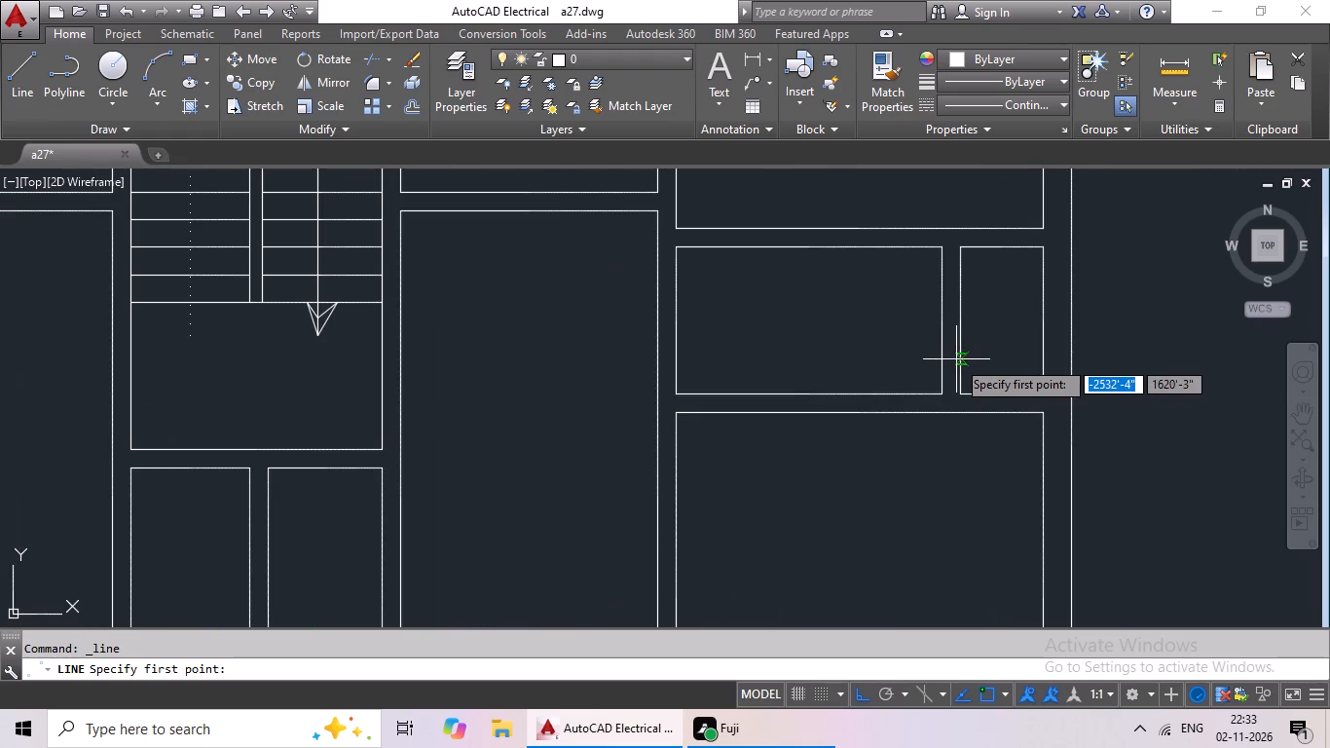
{"action": "left_click", "coordinate": [965, 324]}
{"action": "left_click", "coordinate": [941, 326]}
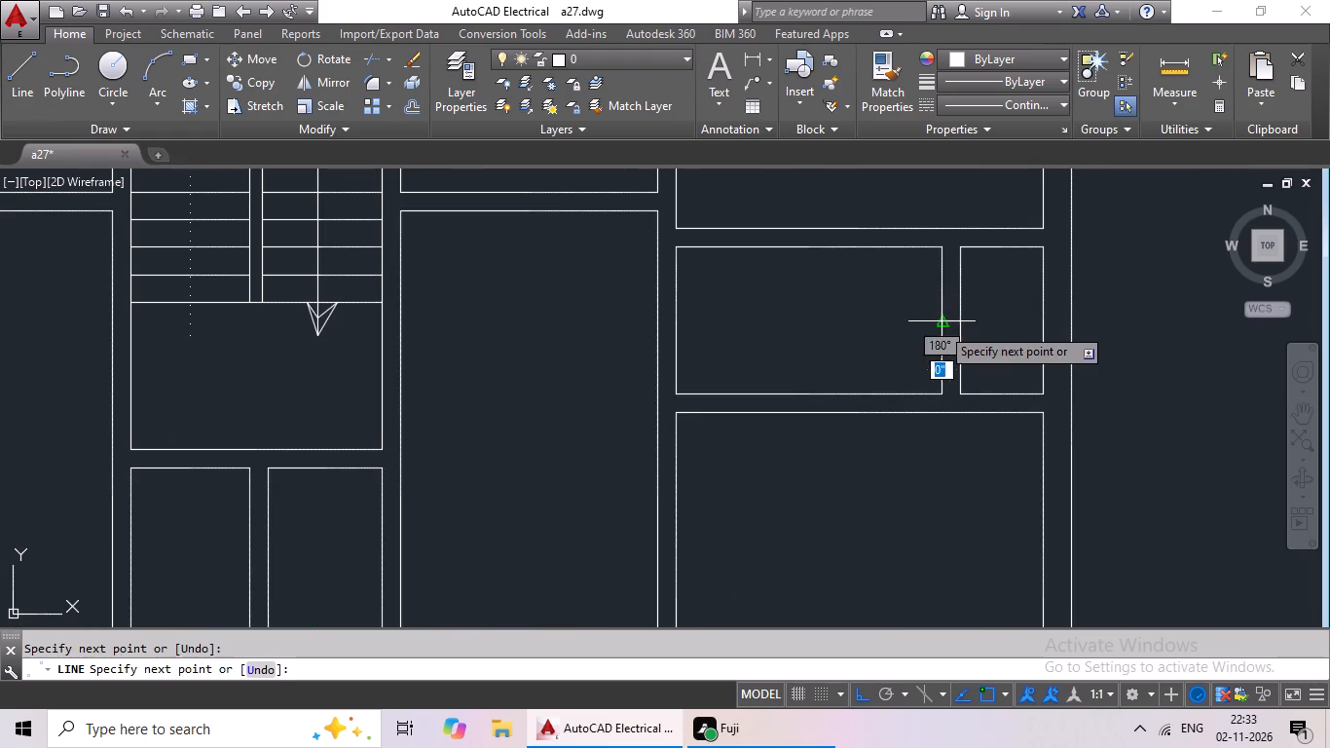
{"action": "key", "text": "Escape"}
Draw a short line across the right outer wall at the midpoint of the middle right bedroom.
{"action": "scroll", "coordinate": [649, 349], "scroll_direction": "down", "scroll_amount": 3}
{"action": "middle_click_drag", "start_coordinate": [650, 349], "coordinate": [851, 296]}
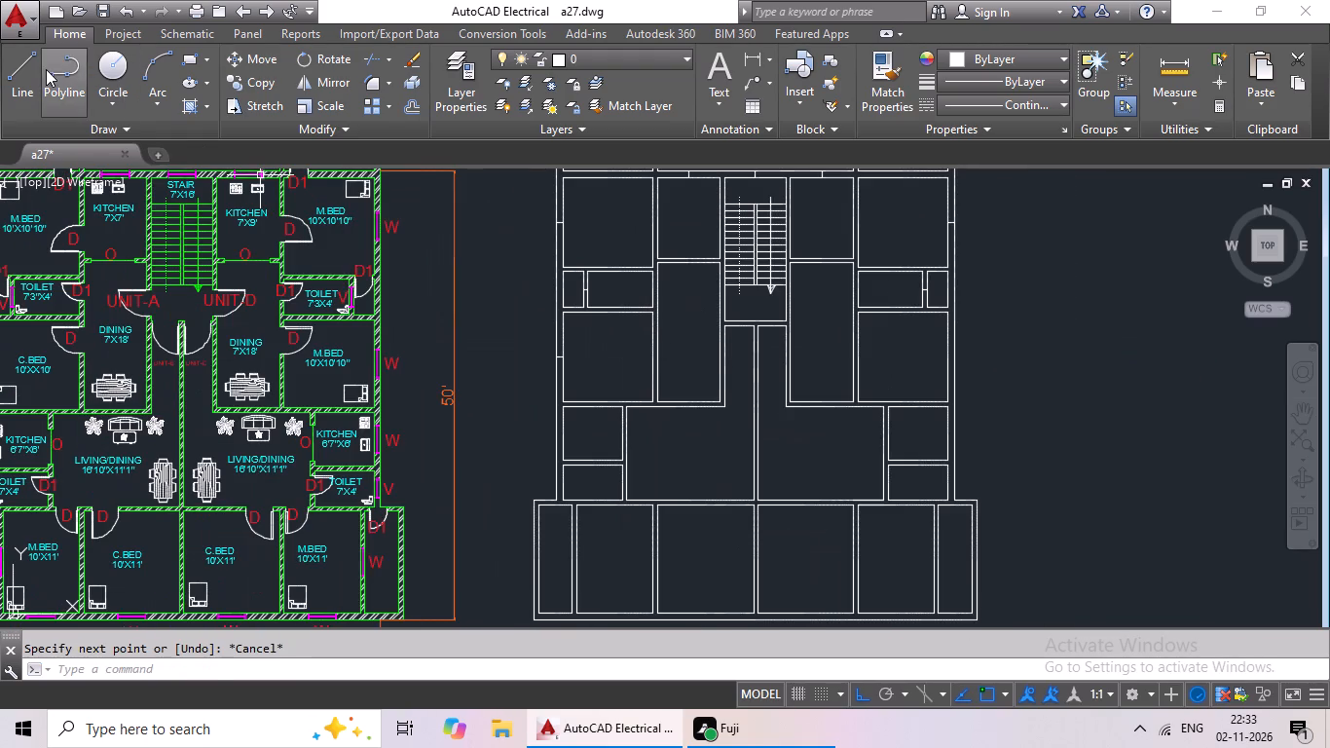
{"action": "left_click", "coordinate": [30, 76]}
{"action": "scroll", "coordinate": [465, 207], "scroll_direction": "down", "scroll_amount": 1}
{"action": "middle_click_drag", "start_coordinate": [523, 261], "coordinate": [521, 304]}
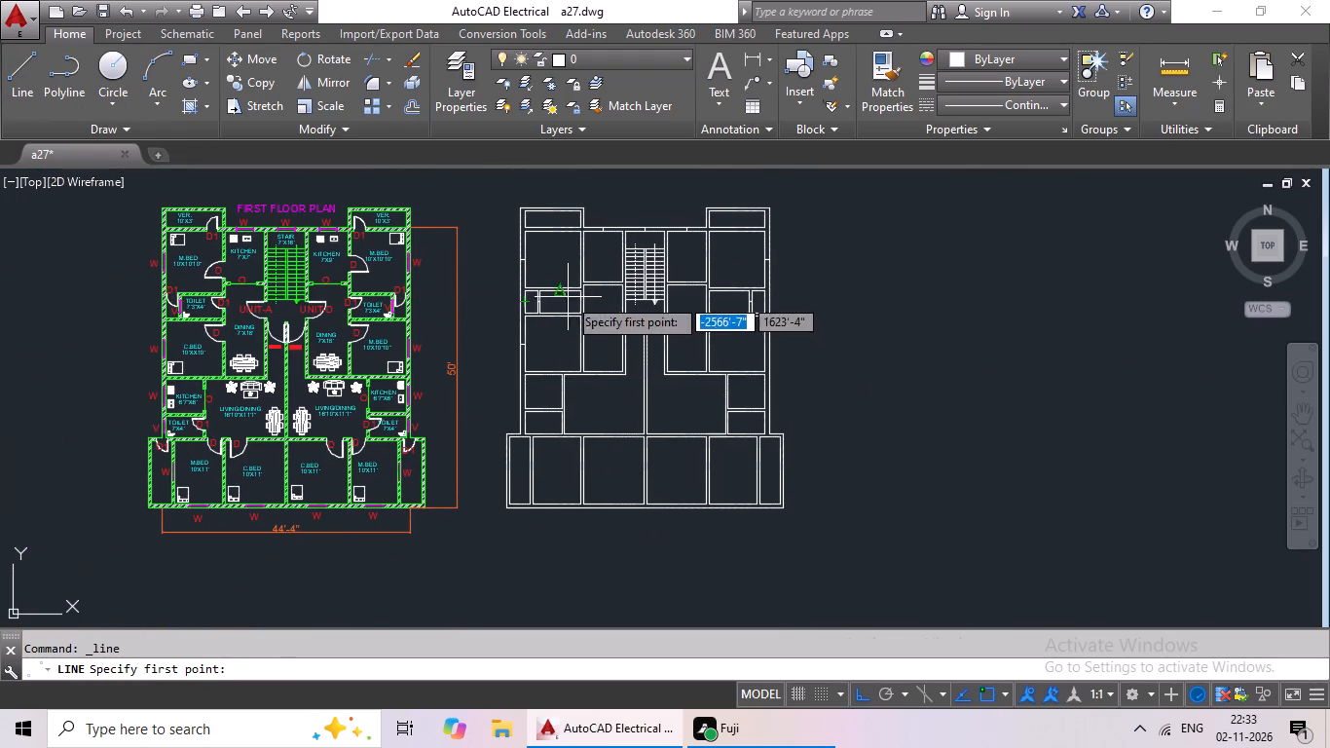
{"action": "middle_click_drag", "start_coordinate": [643, 342], "coordinate": [507, 362]}
{"action": "scroll", "coordinate": [638, 368], "scroll_direction": "up", "scroll_amount": 3}
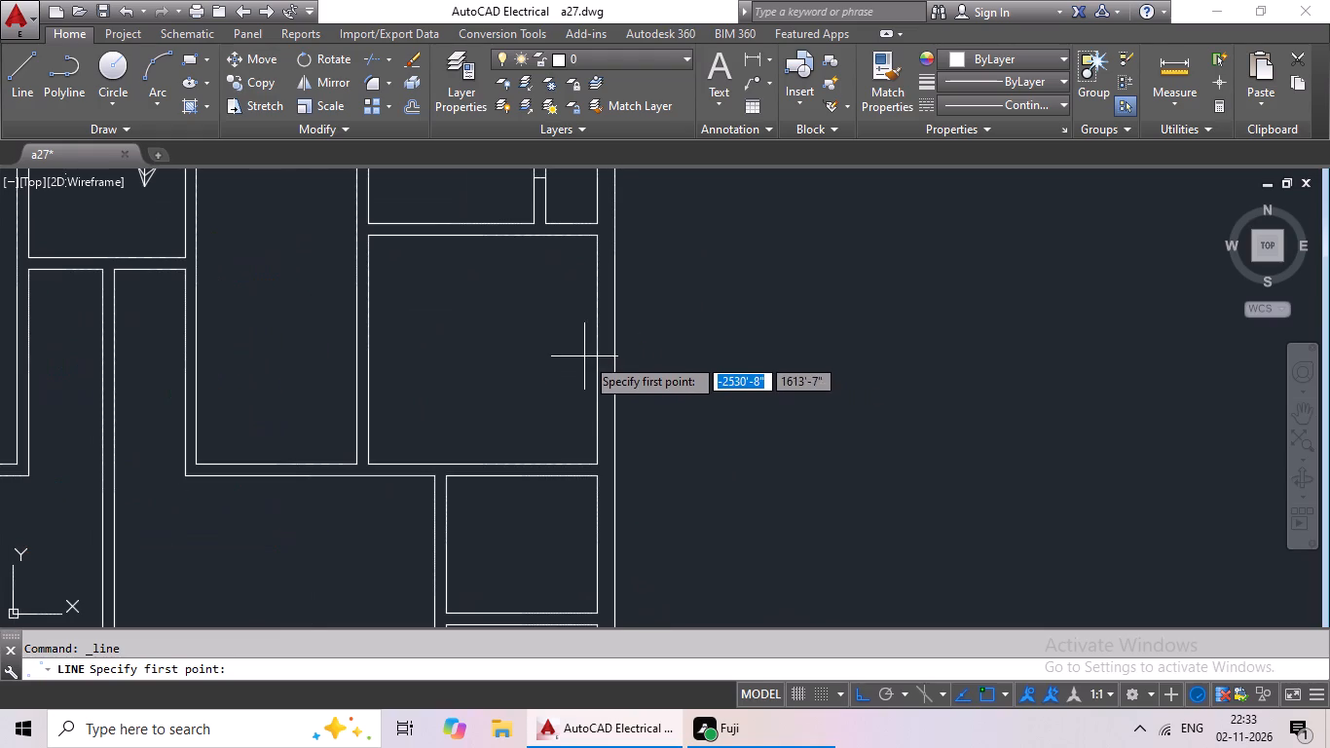
{"action": "left_click", "coordinate": [599, 348]}
{"action": "left_click", "coordinate": [611, 354]}
{"action": "key", "text": "Escape"}
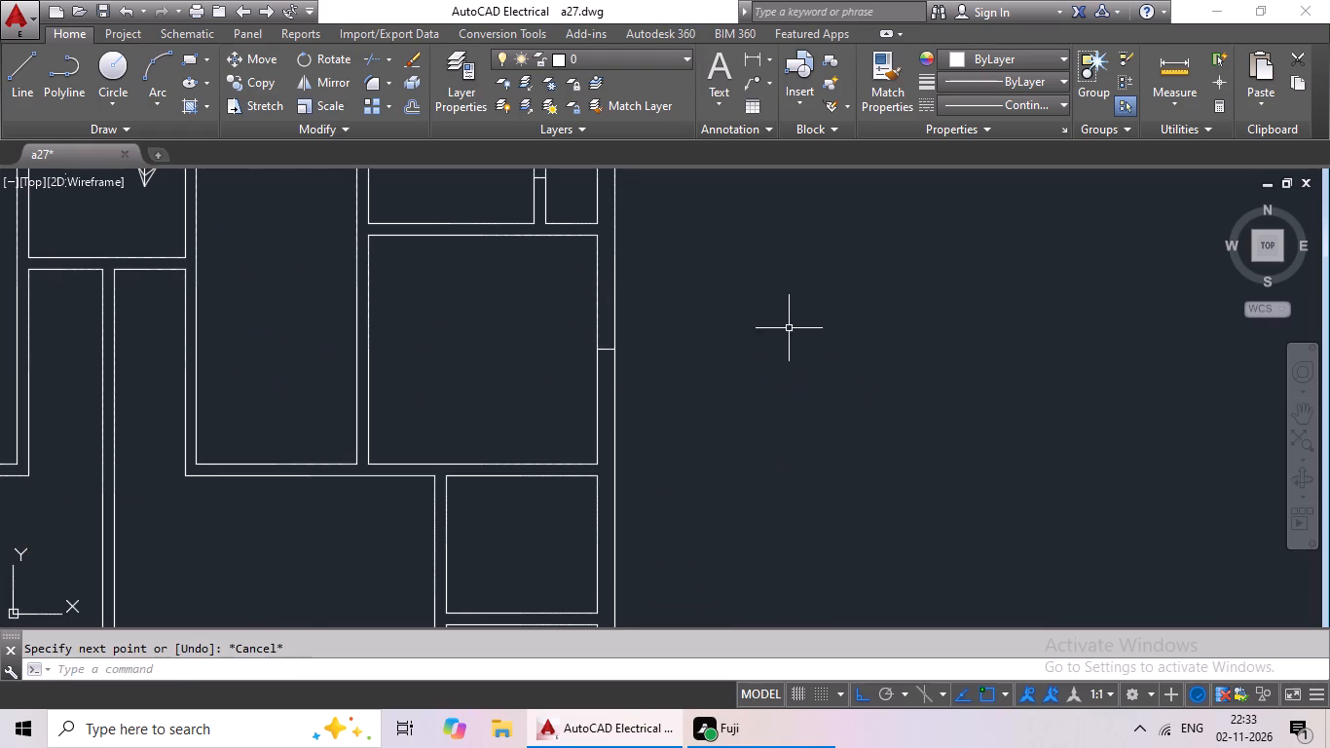
Draw a short line across the left outer wall at the midpoint of the lower left kitchen.
{"action": "middle_click_drag", "start_coordinate": [742, 332], "coordinate": [922, 305]}
{"action": "scroll", "coordinate": [936, 302], "scroll_direction": "down", "scroll_amount": 2}
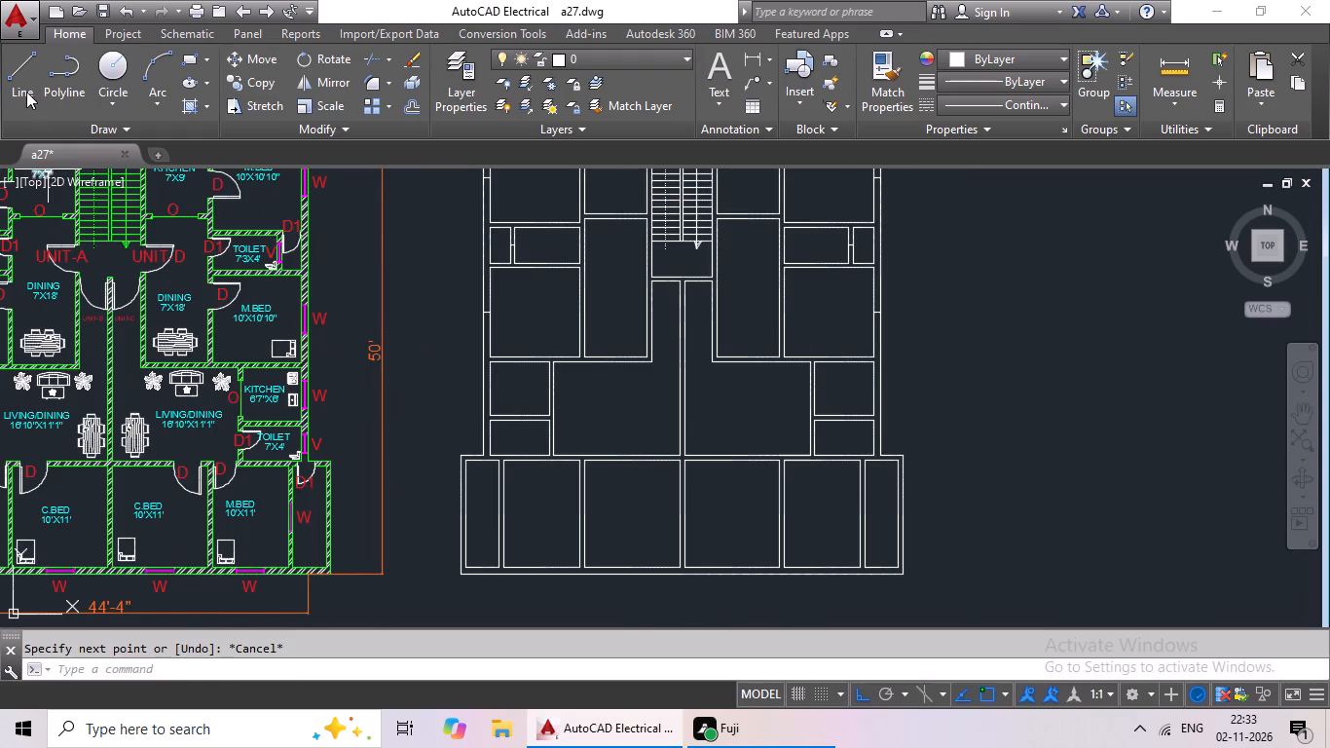
{"action": "left_click", "coordinate": [26, 92]}
{"action": "middle_click_drag", "start_coordinate": [585, 331], "coordinate": [637, 283]}
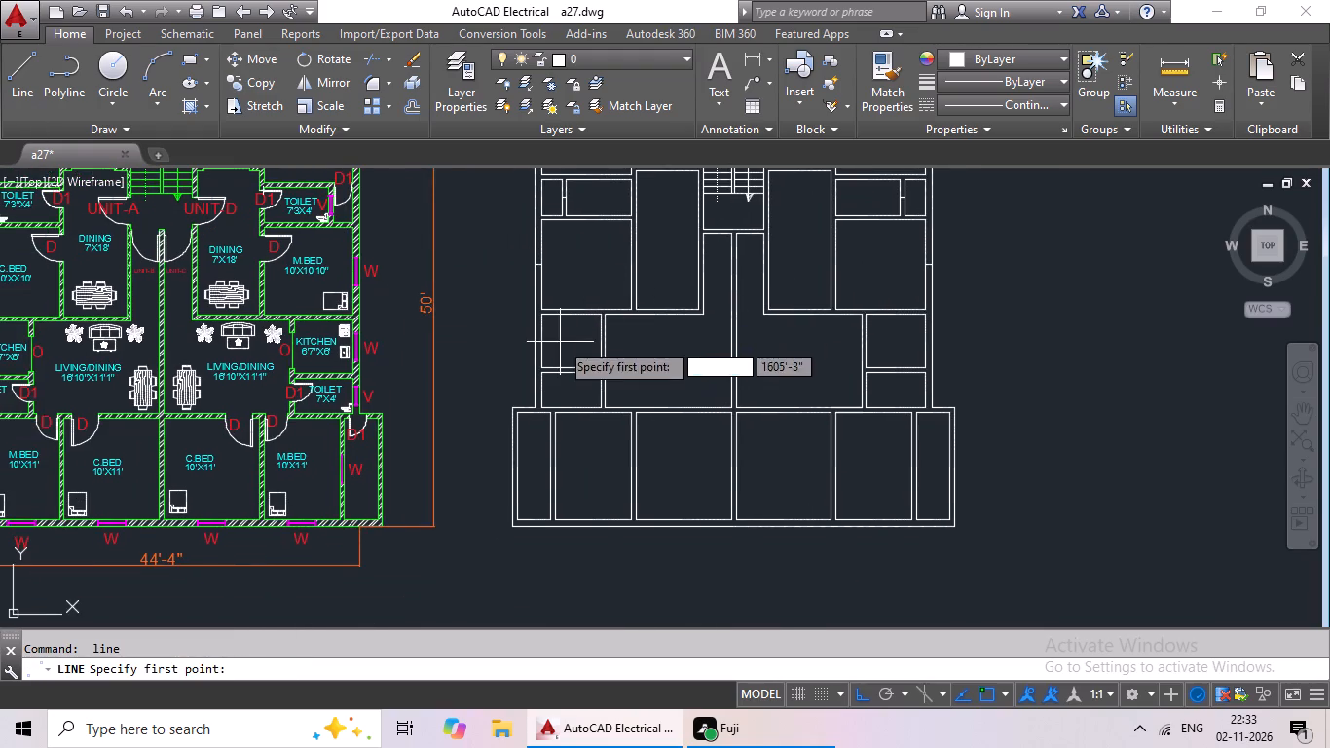
{"action": "middle_click_drag", "start_coordinate": [560, 342], "coordinate": [688, 342]}
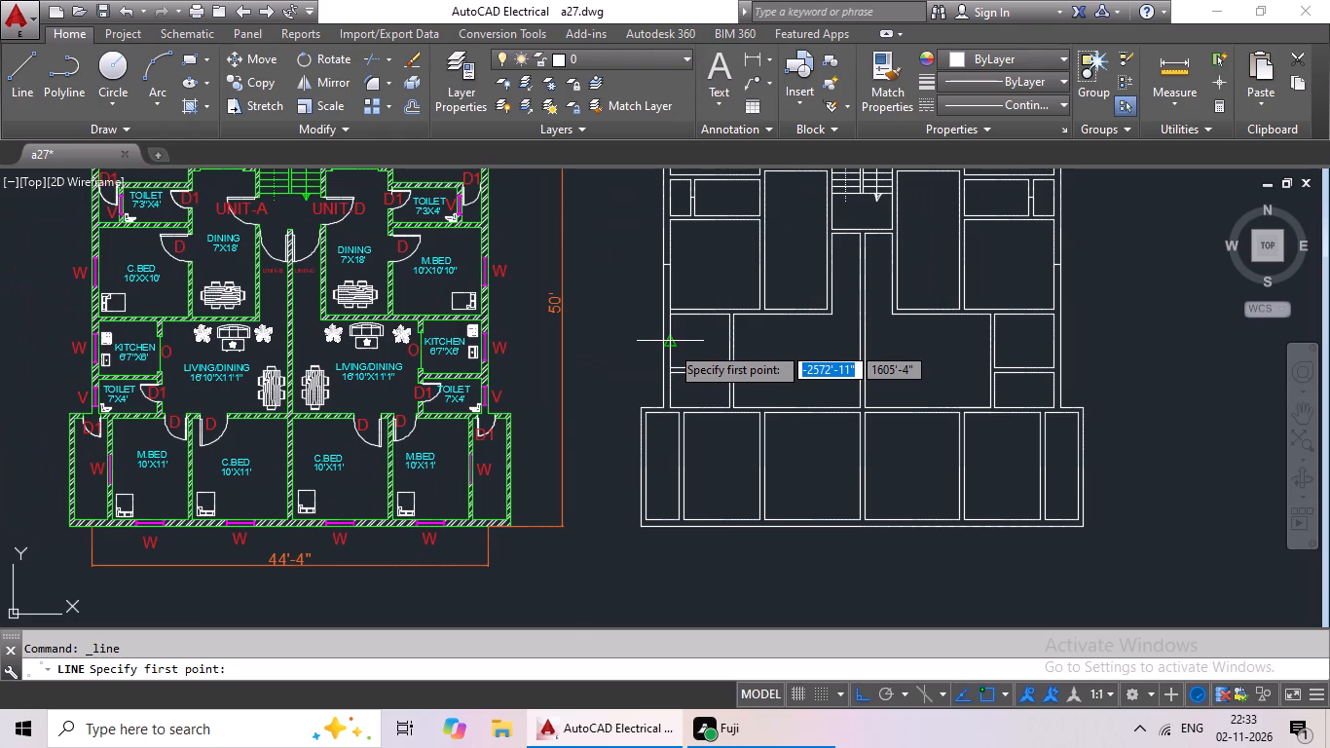
{"action": "scroll", "coordinate": [670, 345], "scroll_direction": "up", "scroll_amount": 3}
{"action": "left_click", "coordinate": [672, 324]}
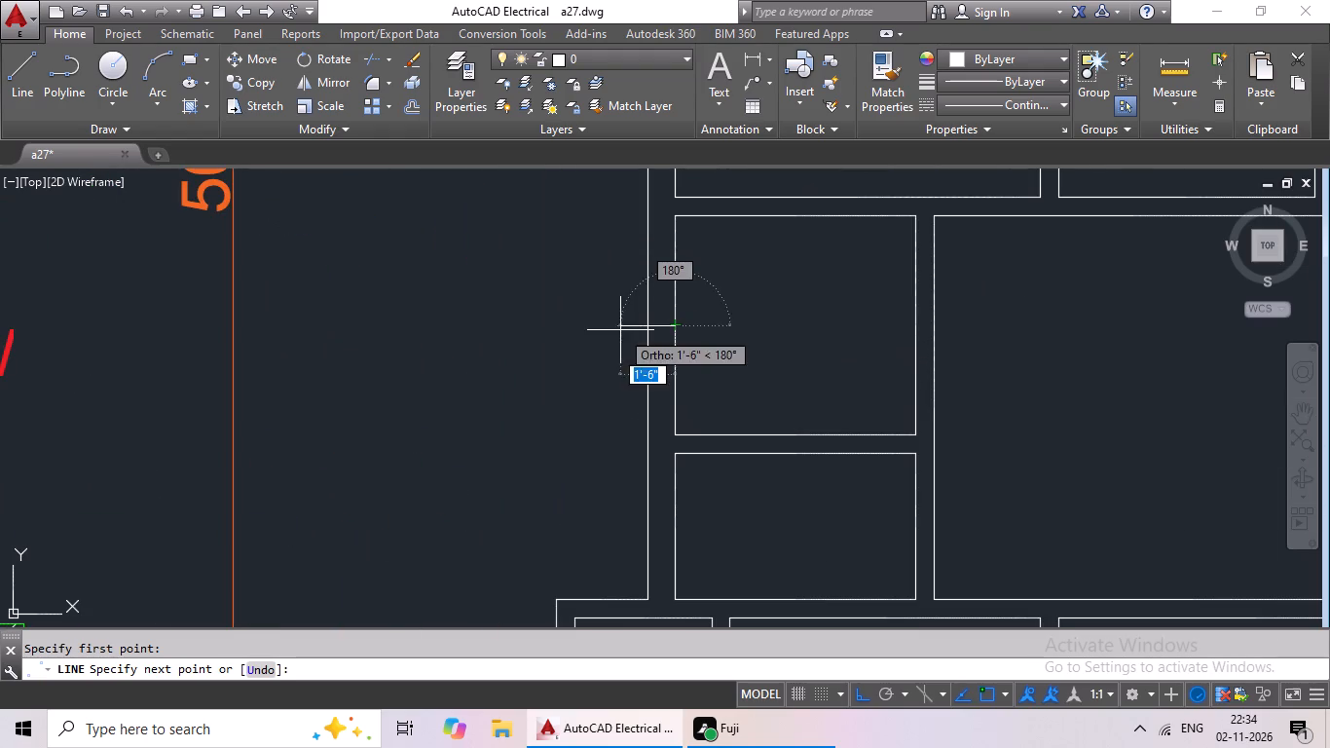
{"action": "left_click", "coordinate": [649, 325]}
{"action": "key", "text": "Escape"}
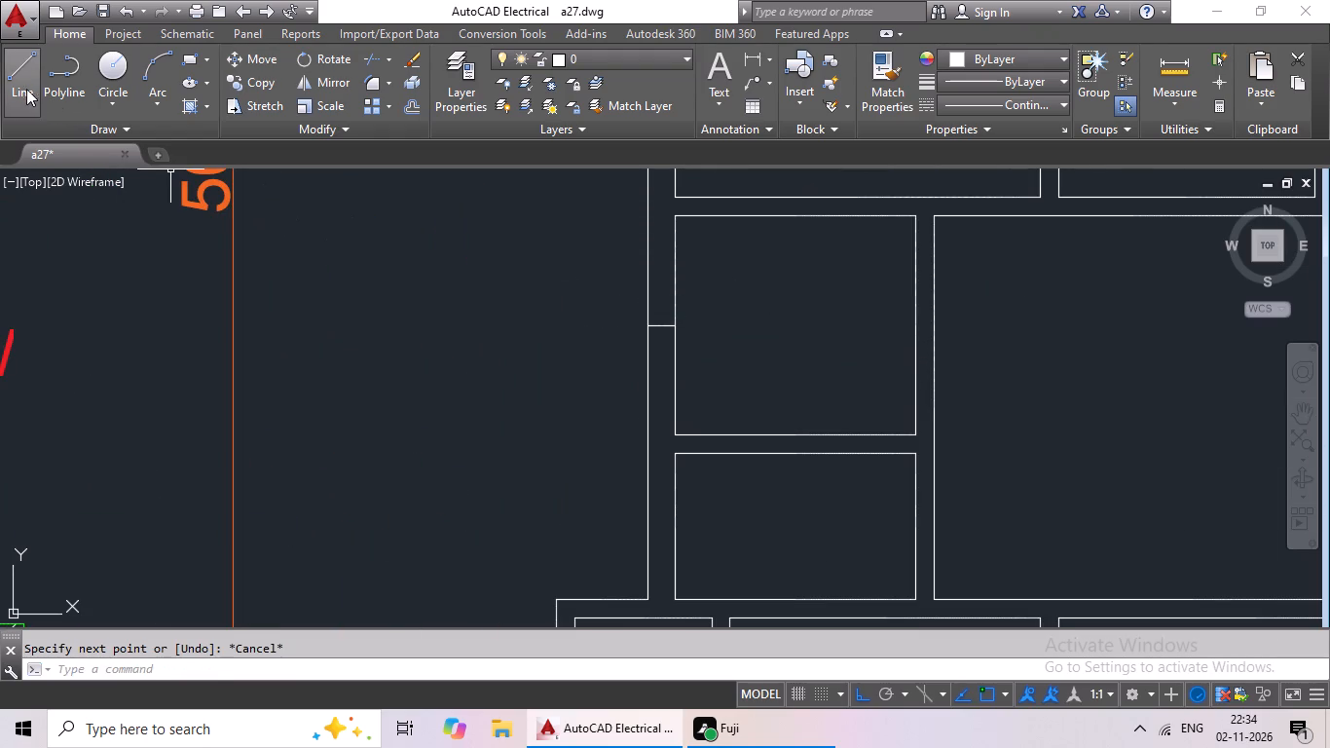
Draw a short line across the left outer wall at the midpoint of the lower left toilet.
{"action": "left_click", "coordinate": [21, 87]}
{"action": "scroll", "coordinate": [499, 296], "scroll_direction": "down", "scroll_amount": 3}
{"action": "middle_click_drag", "start_coordinate": [557, 327], "coordinate": [737, 295]}
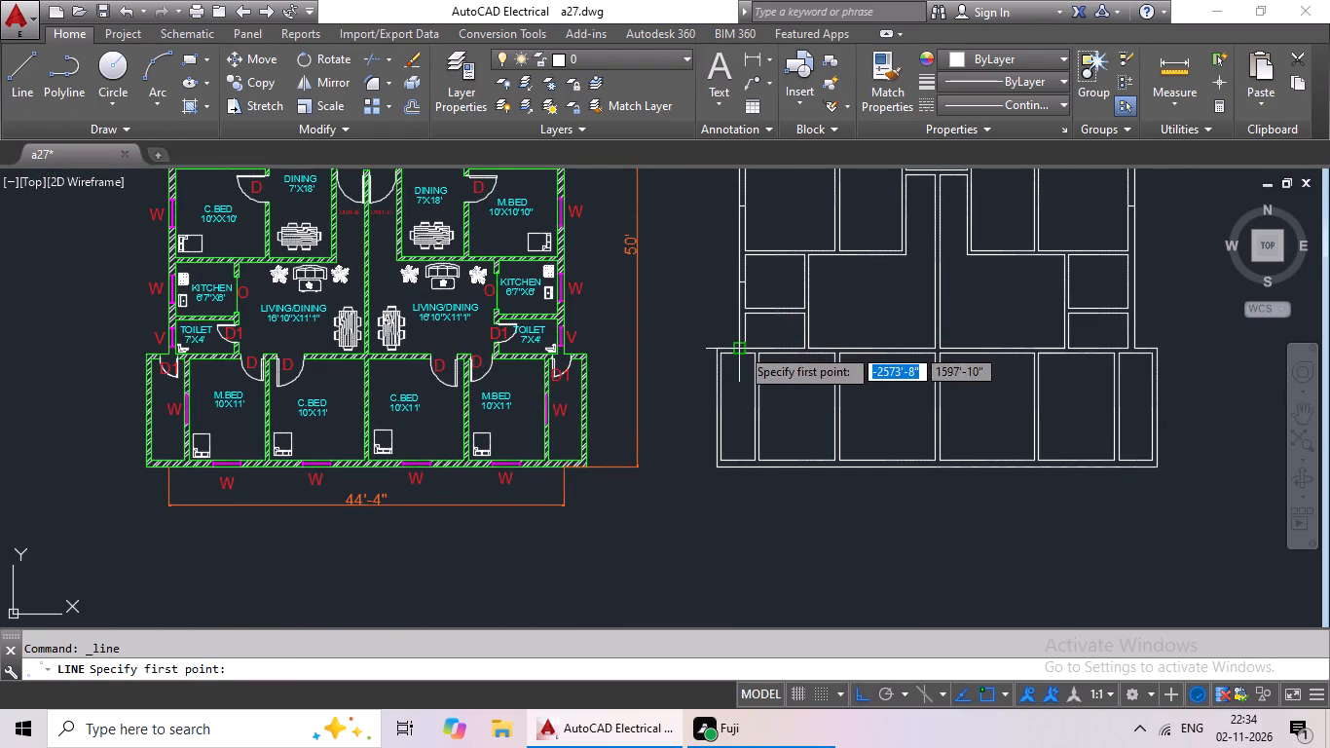
{"action": "scroll", "coordinate": [754, 336], "scroll_direction": "up", "scroll_amount": 3}
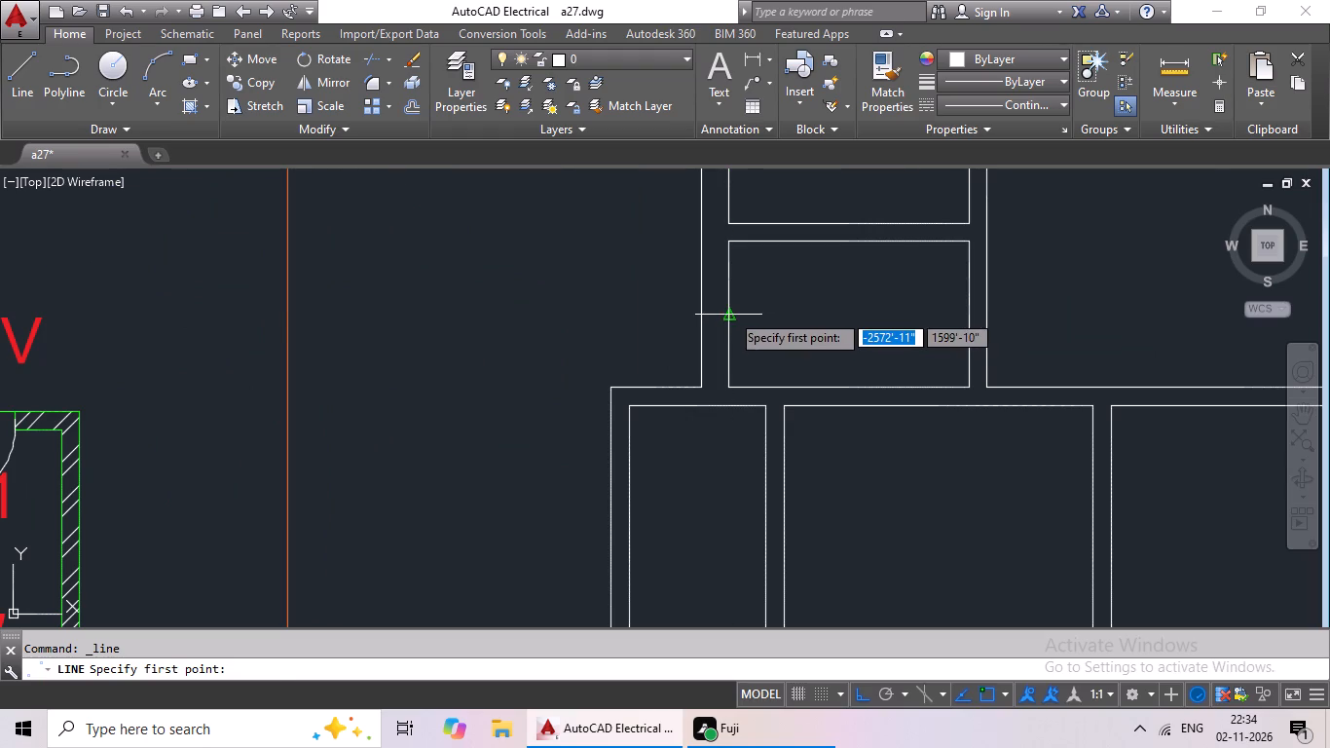
{"action": "left_click", "coordinate": [730, 313]}
{"action": "left_click", "coordinate": [701, 311]}
{"action": "key", "text": "Escape"}
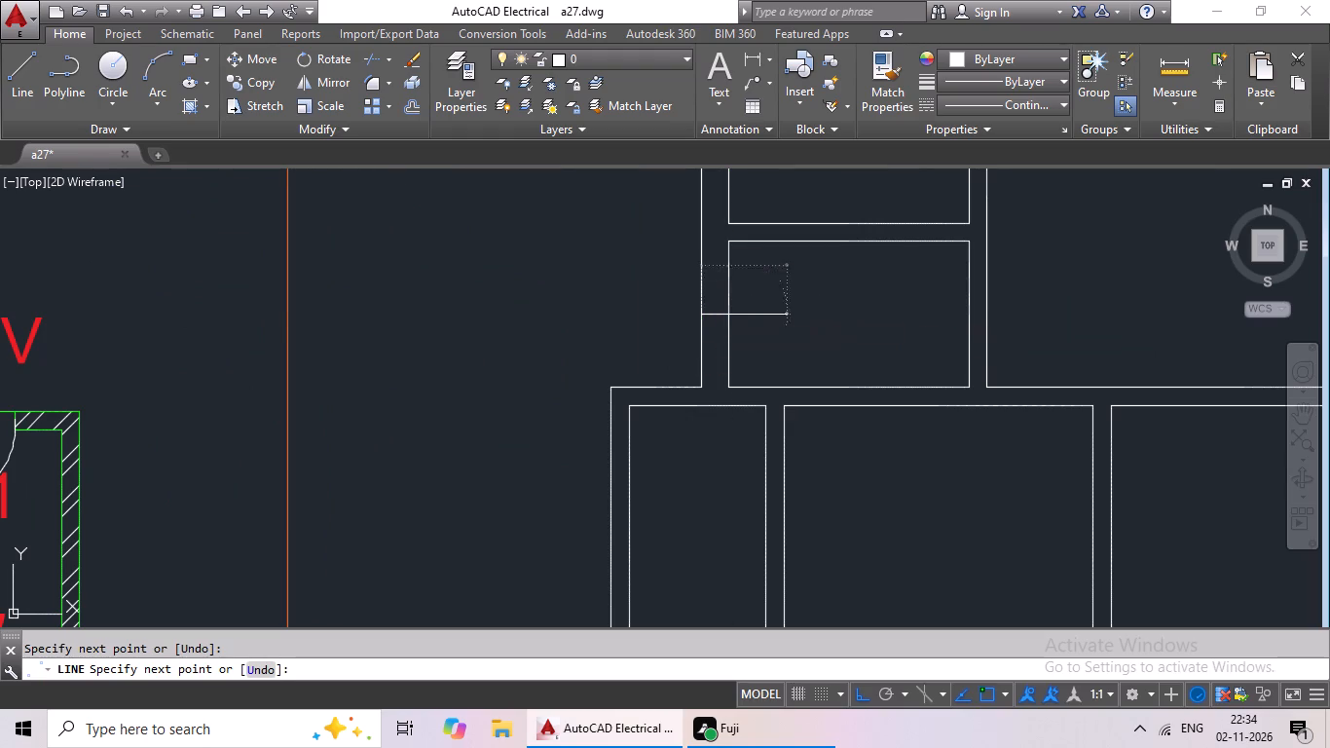
Draw a short line across the wall between the bottom left bedroom and the narrow end strip, at the wall's midpoint.
{"action": "scroll", "coordinate": [801, 300], "scroll_direction": "down", "scroll_amount": 2}
{"action": "middle_click_drag", "start_coordinate": [802, 300], "coordinate": [719, 334]}
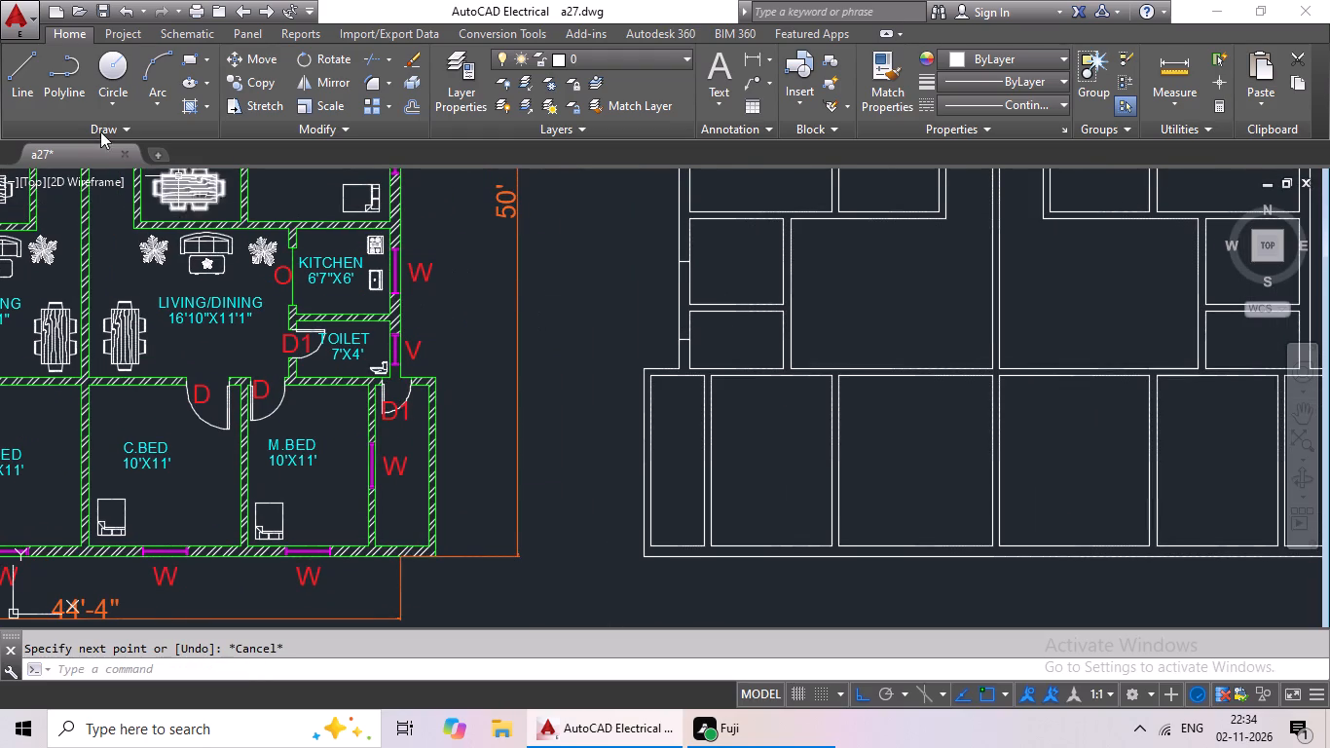
{"action": "left_click", "coordinate": [34, 96]}
{"action": "scroll", "coordinate": [579, 335], "scroll_direction": "down", "scroll_amount": 2}
{"action": "middle_click_drag", "start_coordinate": [620, 351], "coordinate": [743, 325]}
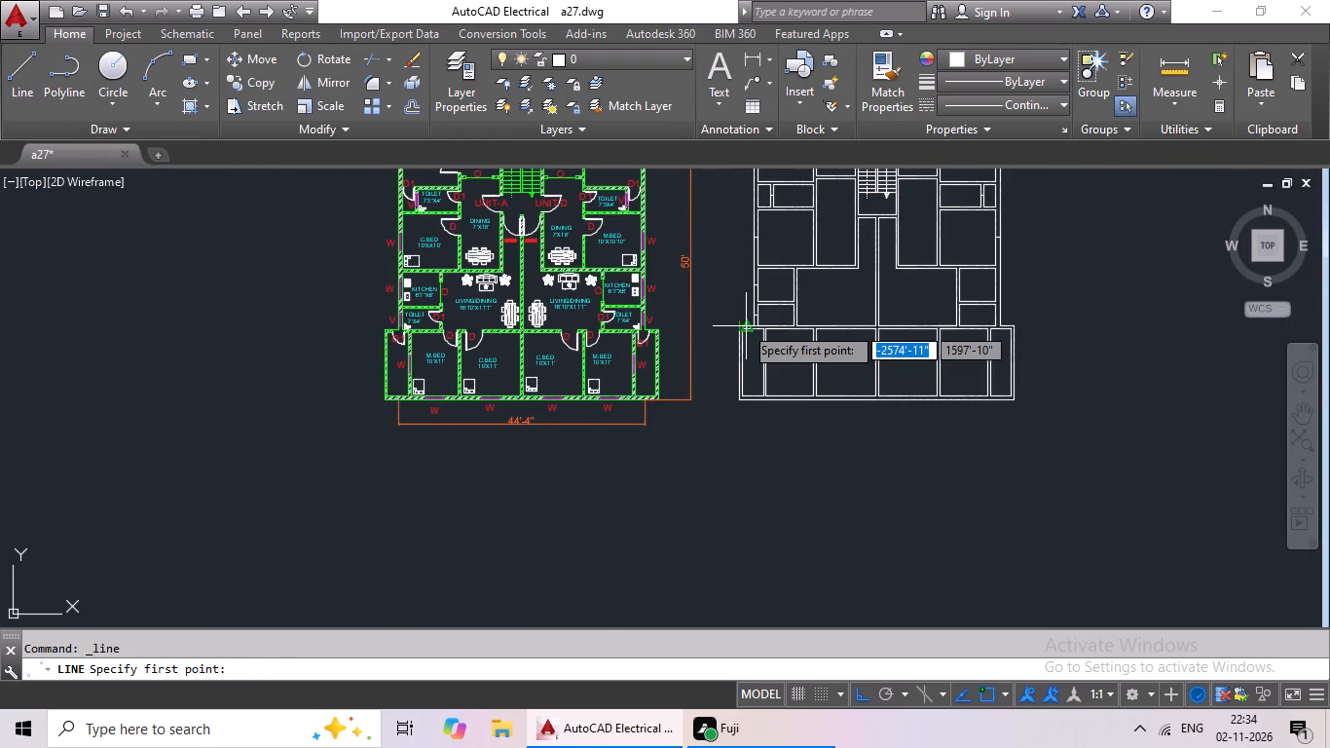
{"action": "scroll", "coordinate": [782, 351], "scroll_direction": "up", "scroll_amount": 2}
{"action": "middle_click_drag", "start_coordinate": [783, 351], "coordinate": [905, 315]}
{"action": "scroll", "coordinate": [928, 316], "scroll_direction": "down", "scroll_amount": 1}
{"action": "middle_click_drag", "start_coordinate": [919, 329], "coordinate": [876, 355]}
{"action": "middle_click_drag", "start_coordinate": [877, 354], "coordinate": [838, 377]}
{"action": "scroll", "coordinate": [837, 377], "scroll_direction": "up", "scroll_amount": 3}
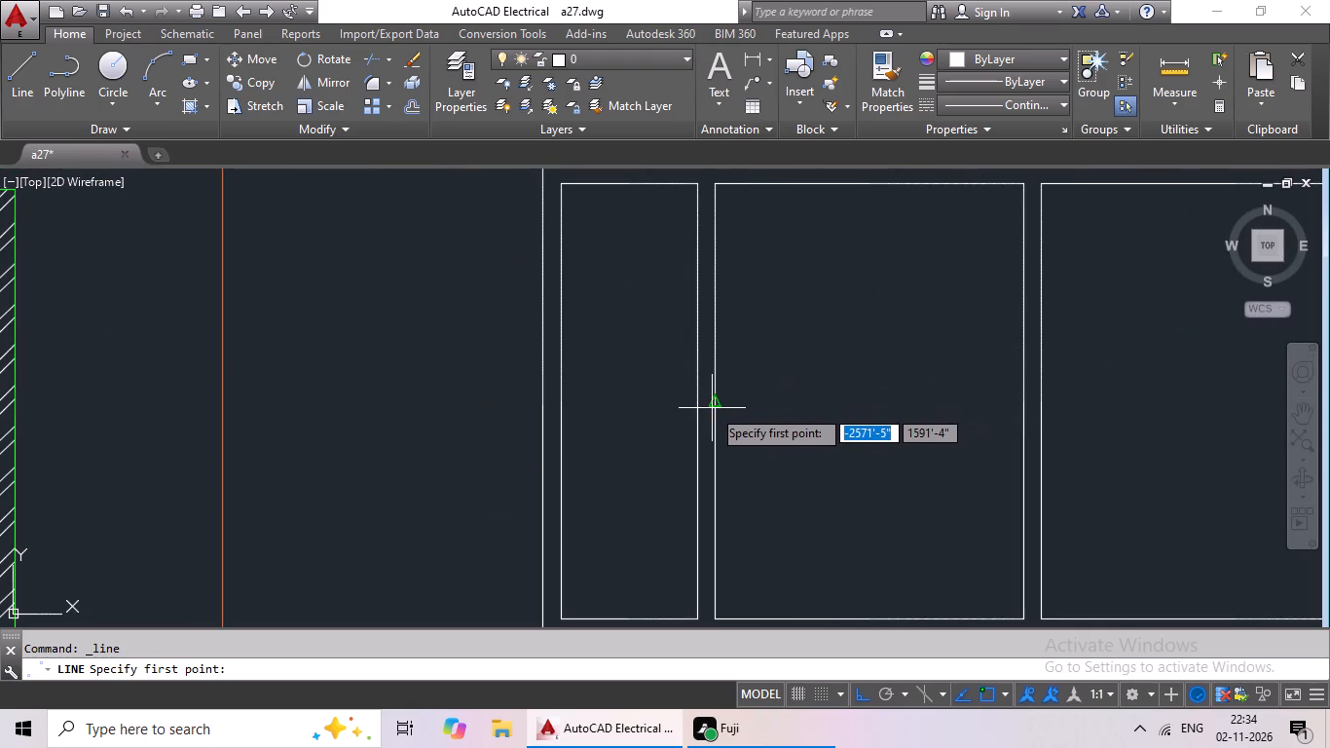
{"action": "left_click", "coordinate": [716, 402]}
{"action": "left_click", "coordinate": [700, 401]}
{"action": "key", "text": "Escape"}
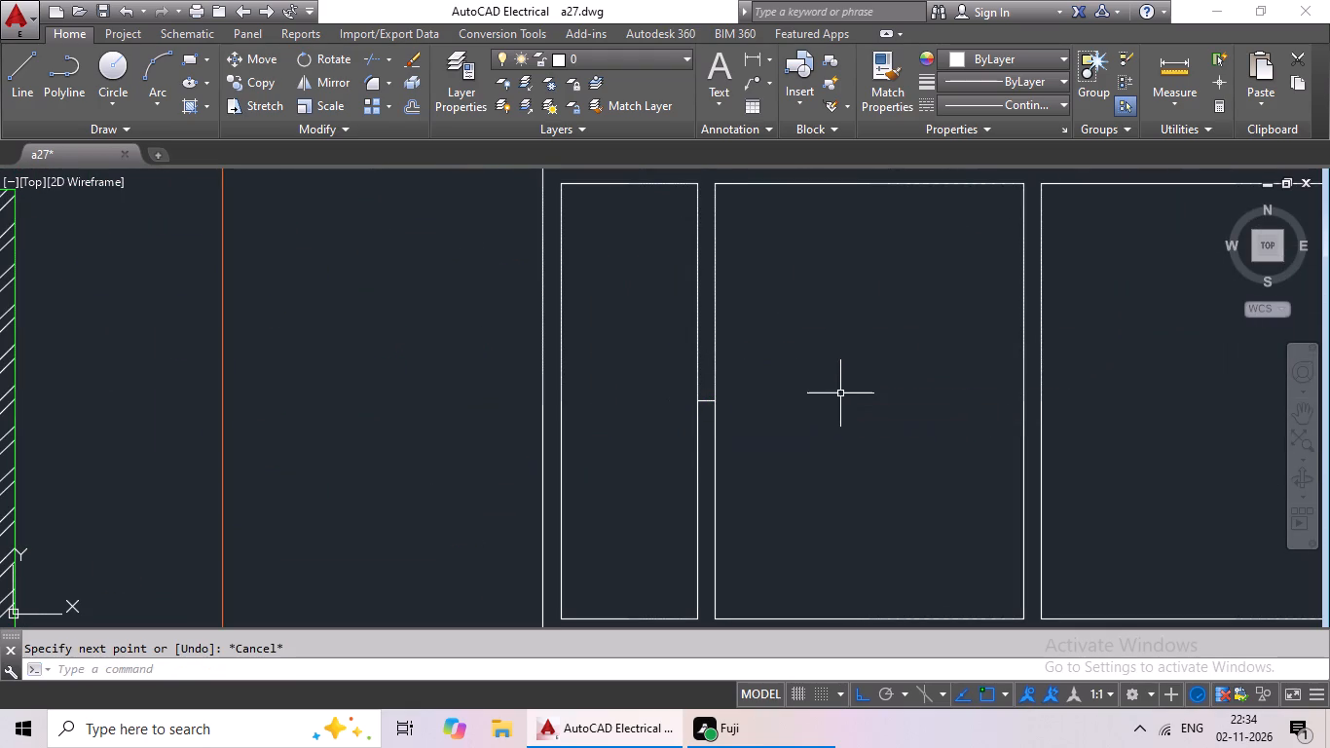
Draw a short line across the bottom outer wall at the midpoint of the bottom left bedroom.
{"action": "left_click", "coordinate": [37, 88]}
{"action": "scroll", "coordinate": [724, 339], "scroll_direction": "down", "scroll_amount": 2}
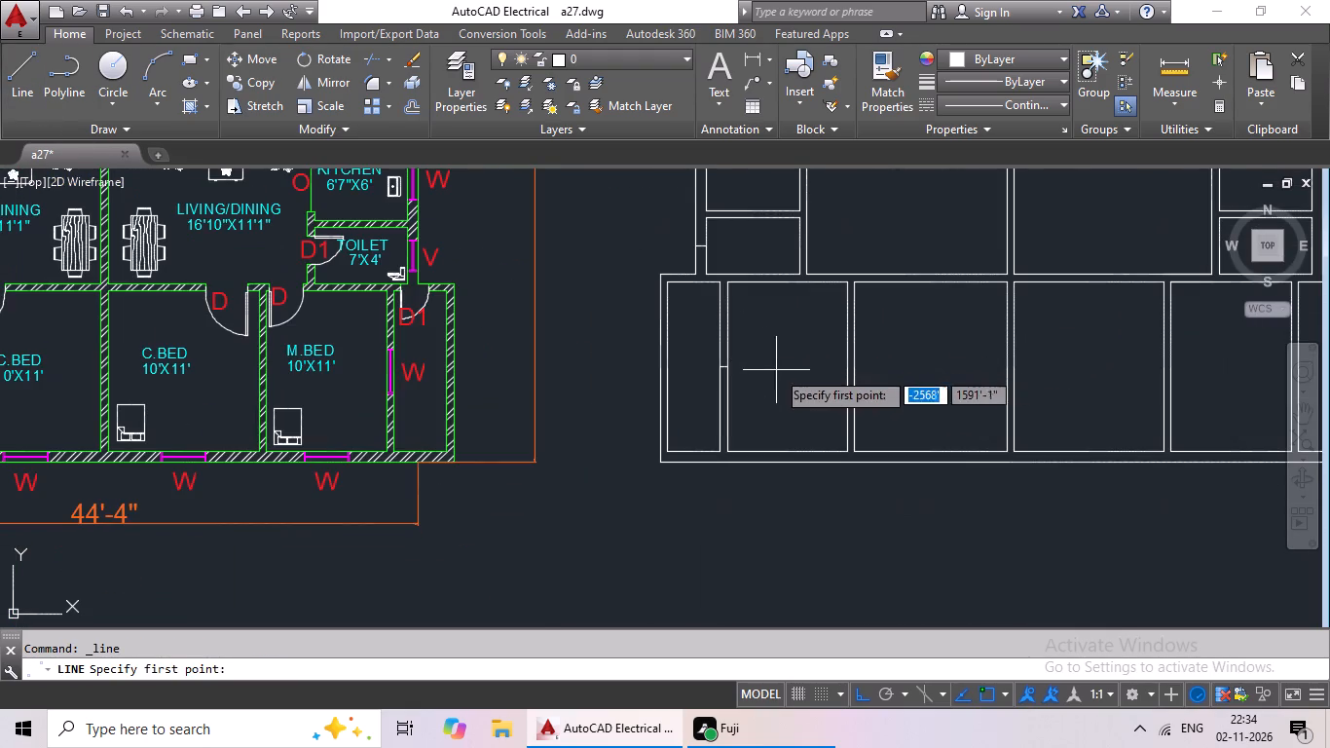
{"action": "middle_click_drag", "start_coordinate": [794, 433], "coordinate": [799, 450]}
{"action": "middle_click_drag", "start_coordinate": [818, 446], "coordinate": [829, 376]}
{"action": "scroll", "coordinate": [822, 398], "scroll_direction": "up", "scroll_amount": 3}
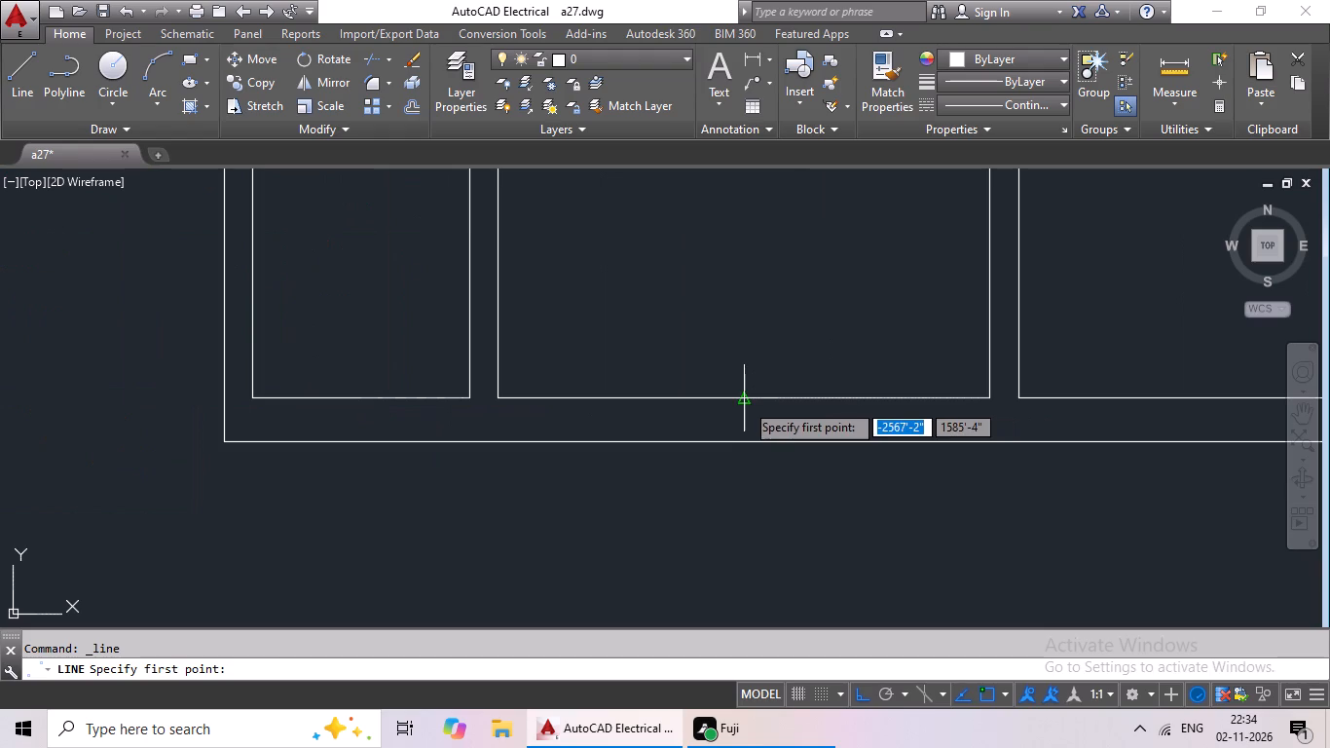
{"action": "left_click", "coordinate": [745, 401]}
{"action": "left_click", "coordinate": [746, 444]}
{"action": "key", "text": "Escape"}
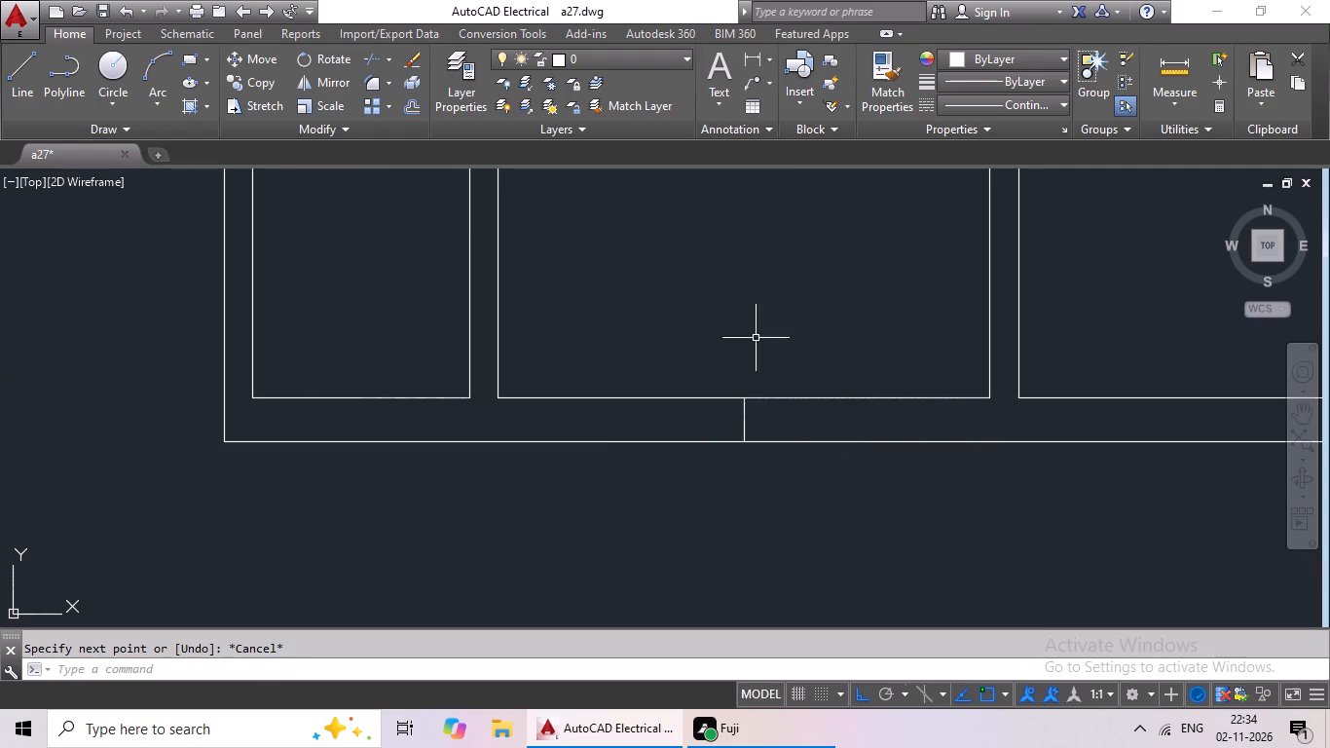
Draw a short line across the bottom outer wall at the midpoint of the second bedroom from the left.
{"action": "left_click_drag", "start_coordinate": [19, 81], "coordinate": [29, 93]}
{"action": "scroll", "coordinate": [500, 335], "scroll_direction": "down", "scroll_amount": 2}
{"action": "middle_click_drag", "start_coordinate": [649, 386], "coordinate": [402, 407]}
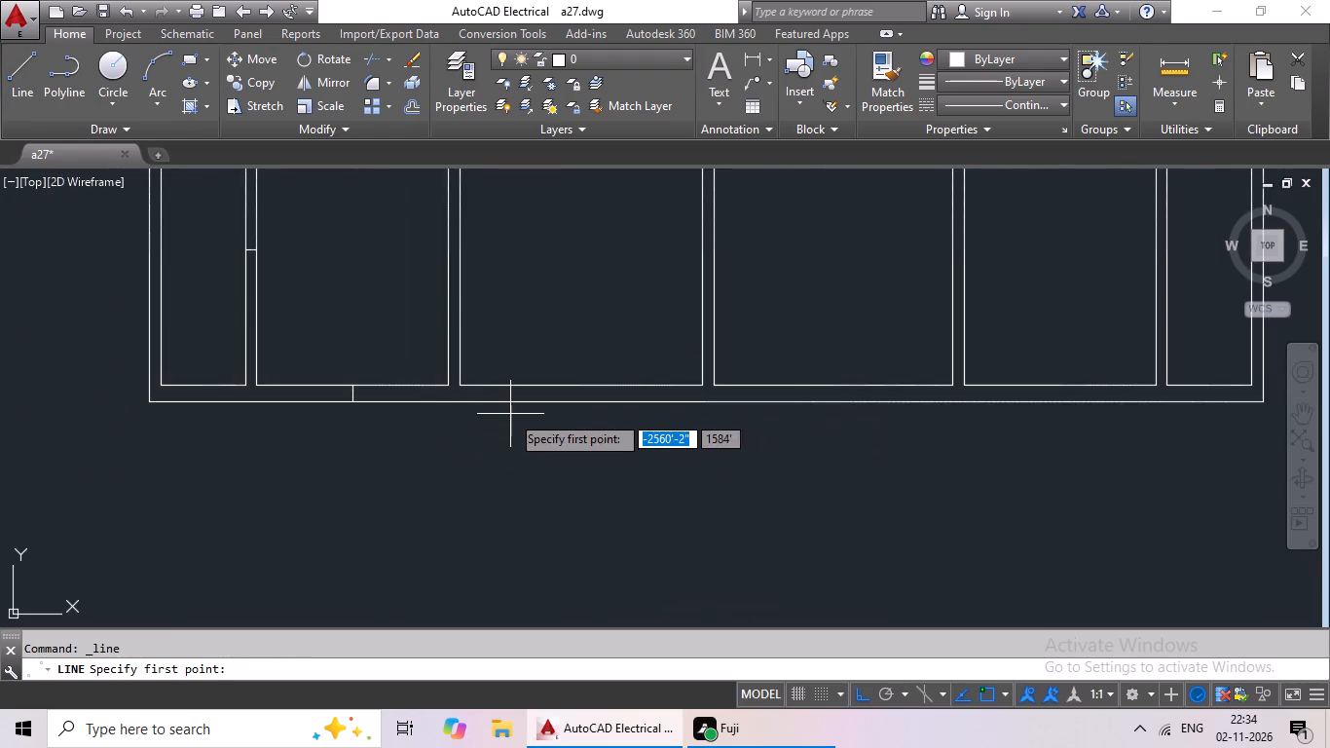
{"action": "scroll", "coordinate": [512, 411], "scroll_direction": "up", "scroll_amount": 1}
{"action": "left_click", "coordinate": [621, 370]}
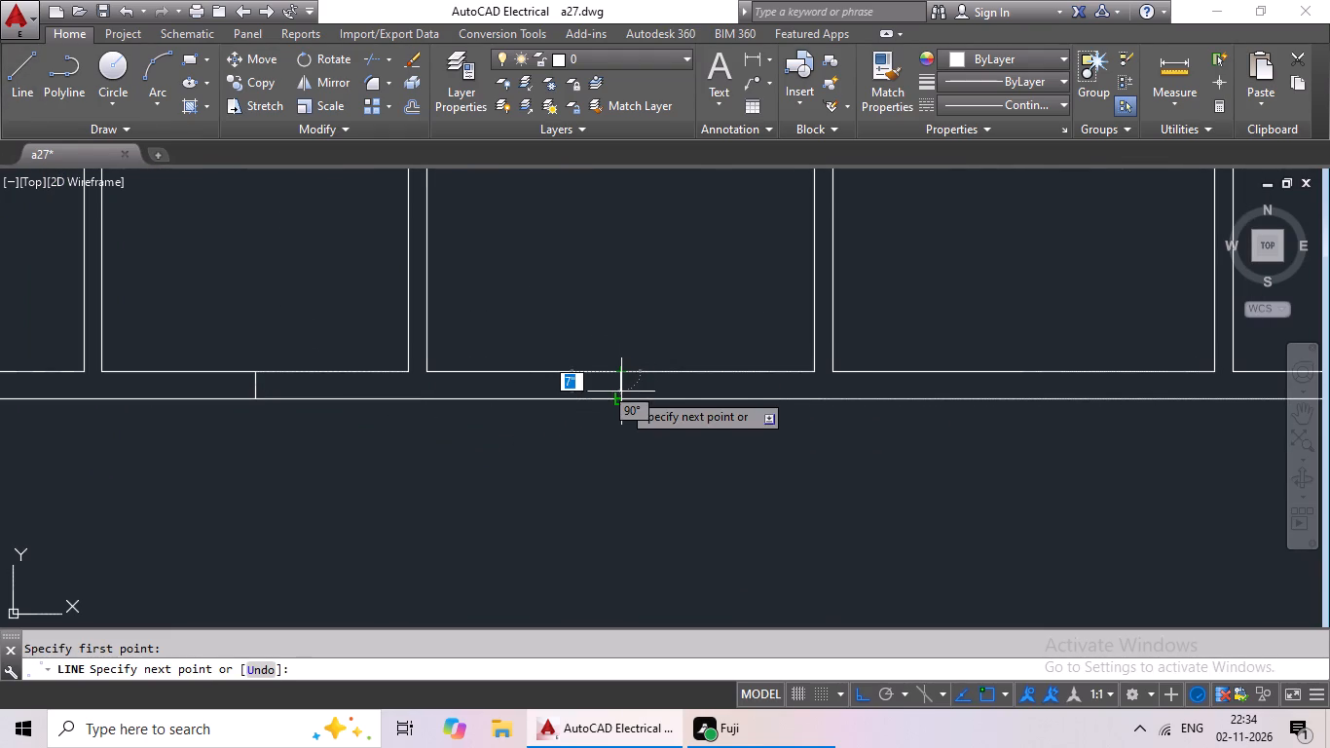
{"action": "left_click", "coordinate": [621, 397]}
{"action": "key", "text": "Escape"}
Draw a short line across the bottom outer wall at the midpoint of the third bedroom from the left.
{"action": "left_click_drag", "start_coordinate": [36, 96], "coordinate": [39, 97]}
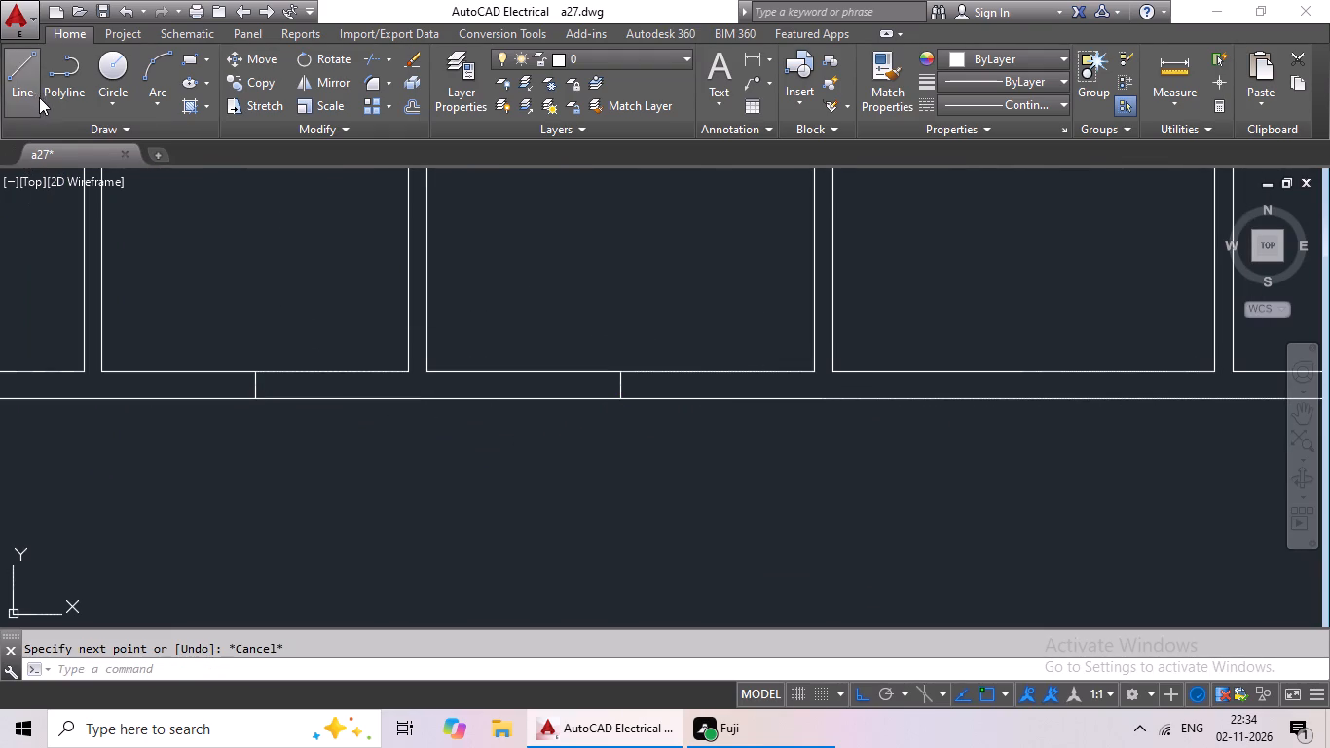
{"action": "left_click_drag", "start_coordinate": [39, 97], "coordinate": [58, 109]}
{"action": "scroll", "coordinate": [505, 302], "scroll_direction": "down", "scroll_amount": 2}
{"action": "middle_click_drag", "start_coordinate": [531, 393], "coordinate": [529, 456]}
{"action": "scroll", "coordinate": [712, 376], "scroll_direction": "up", "scroll_amount": 2}
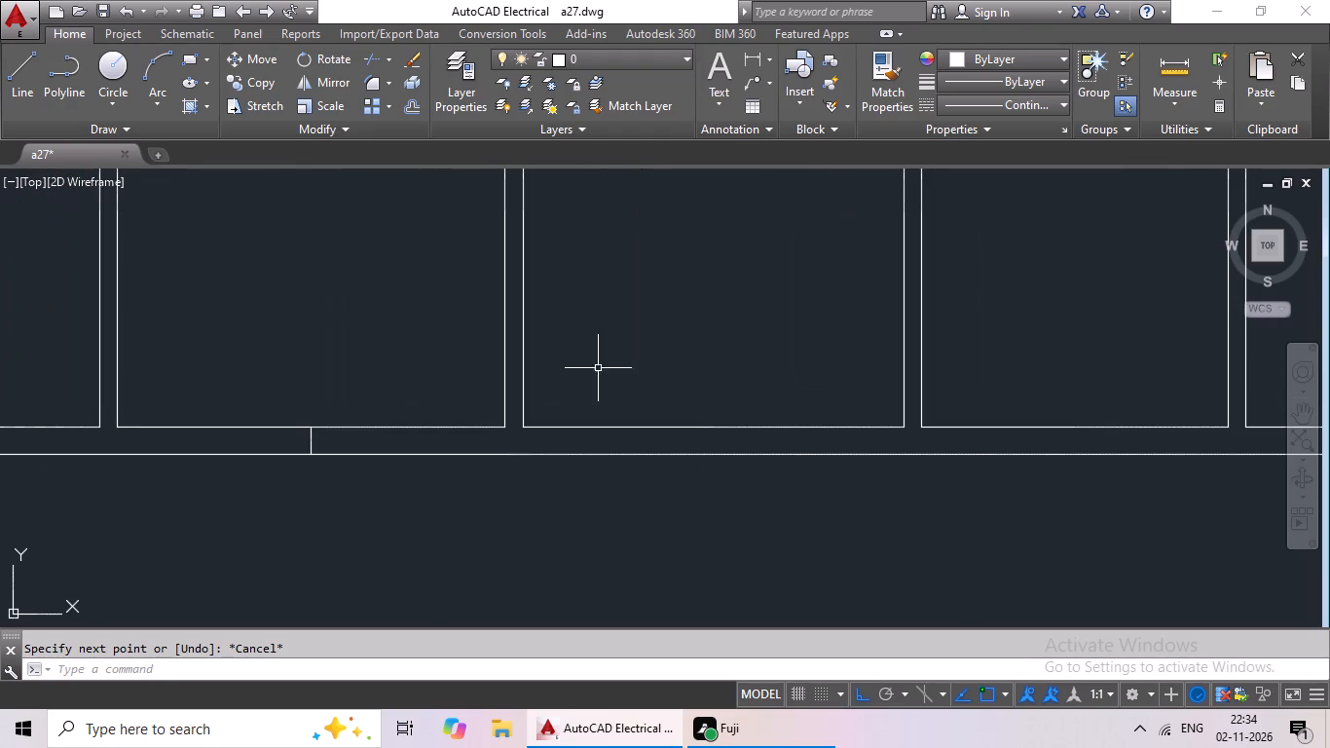
{"action": "left_click", "coordinate": [34, 94]}
{"action": "scroll", "coordinate": [564, 390], "scroll_direction": "down", "scroll_amount": 3}
{"action": "middle_click_drag", "start_coordinate": [622, 375], "coordinate": [628, 386]}
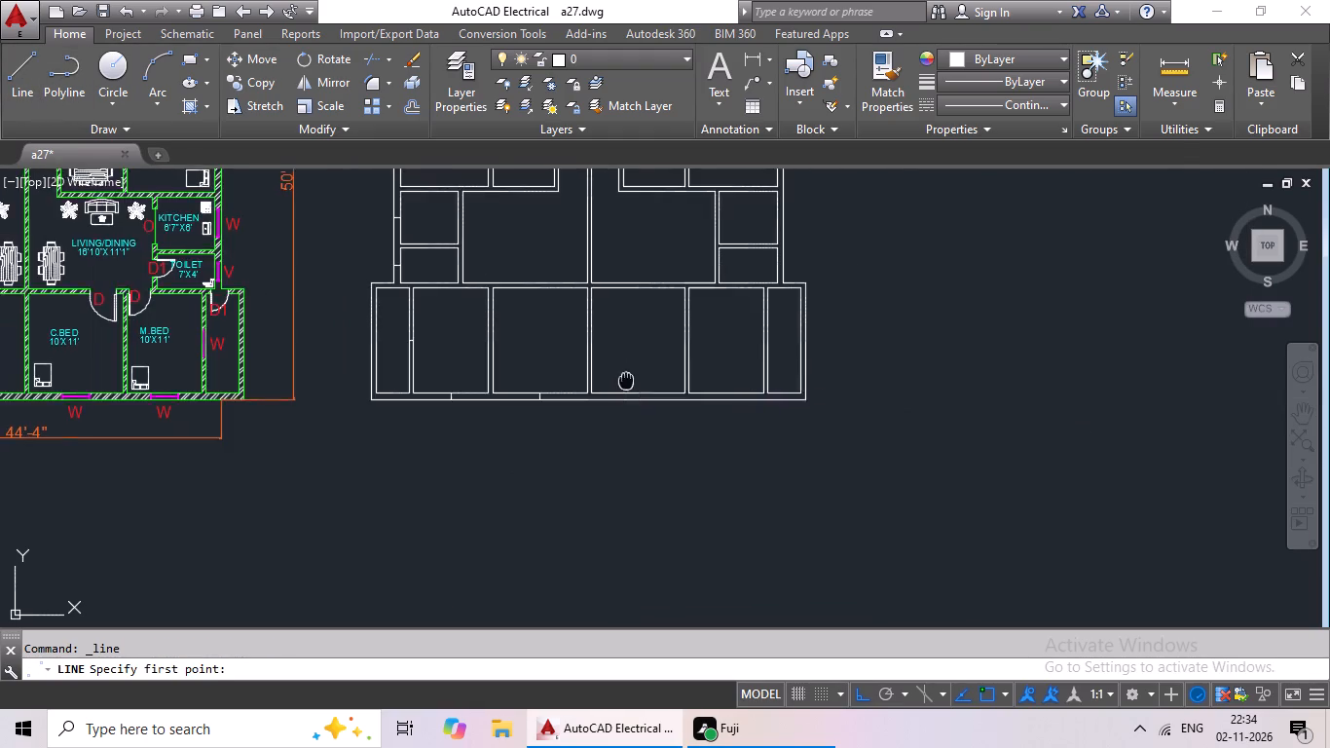
{"action": "middle_click_drag", "start_coordinate": [628, 386], "coordinate": [659, 447]}
{"action": "middle_click_drag", "start_coordinate": [671, 439], "coordinate": [724, 411]}
{"action": "scroll", "coordinate": [725, 419], "scroll_direction": "up", "scroll_amount": 3}
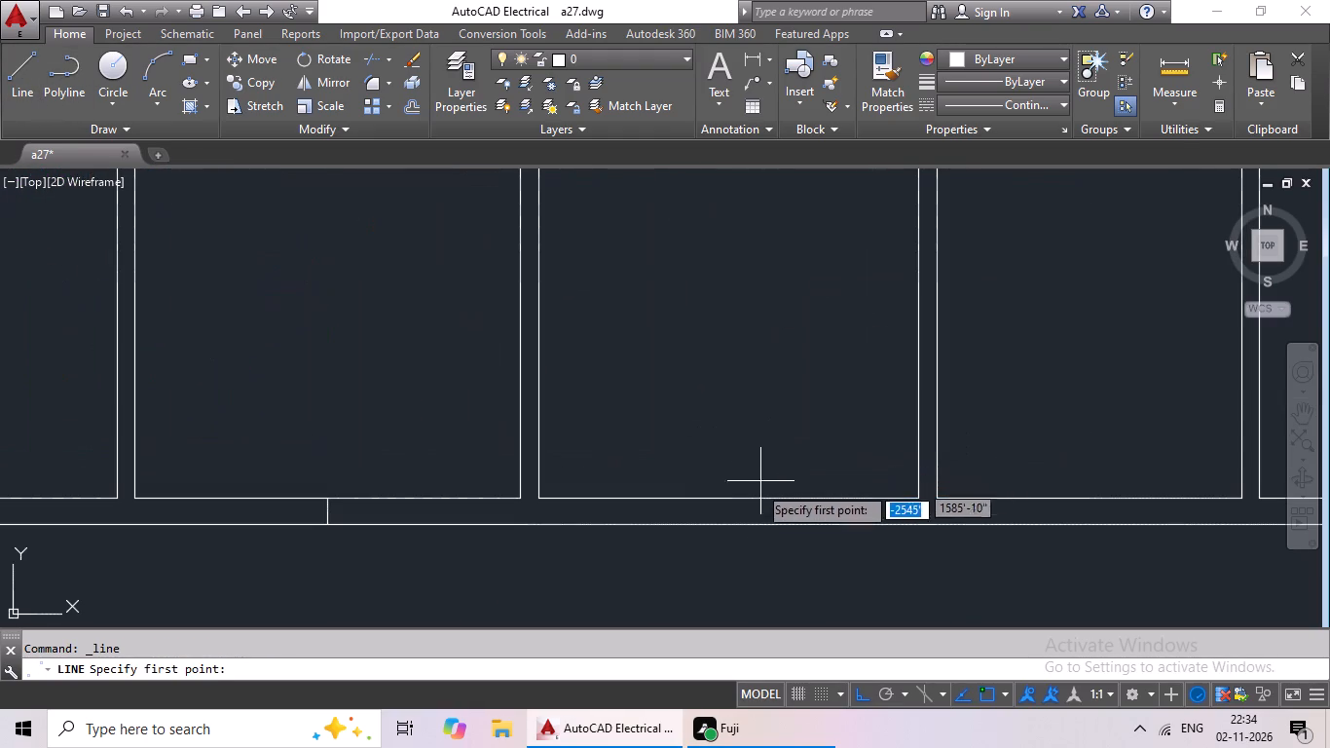
{"action": "left_click", "coordinate": [731, 496]}
{"action": "left_click_drag", "start_coordinate": [731, 523], "coordinate": [780, 490]}
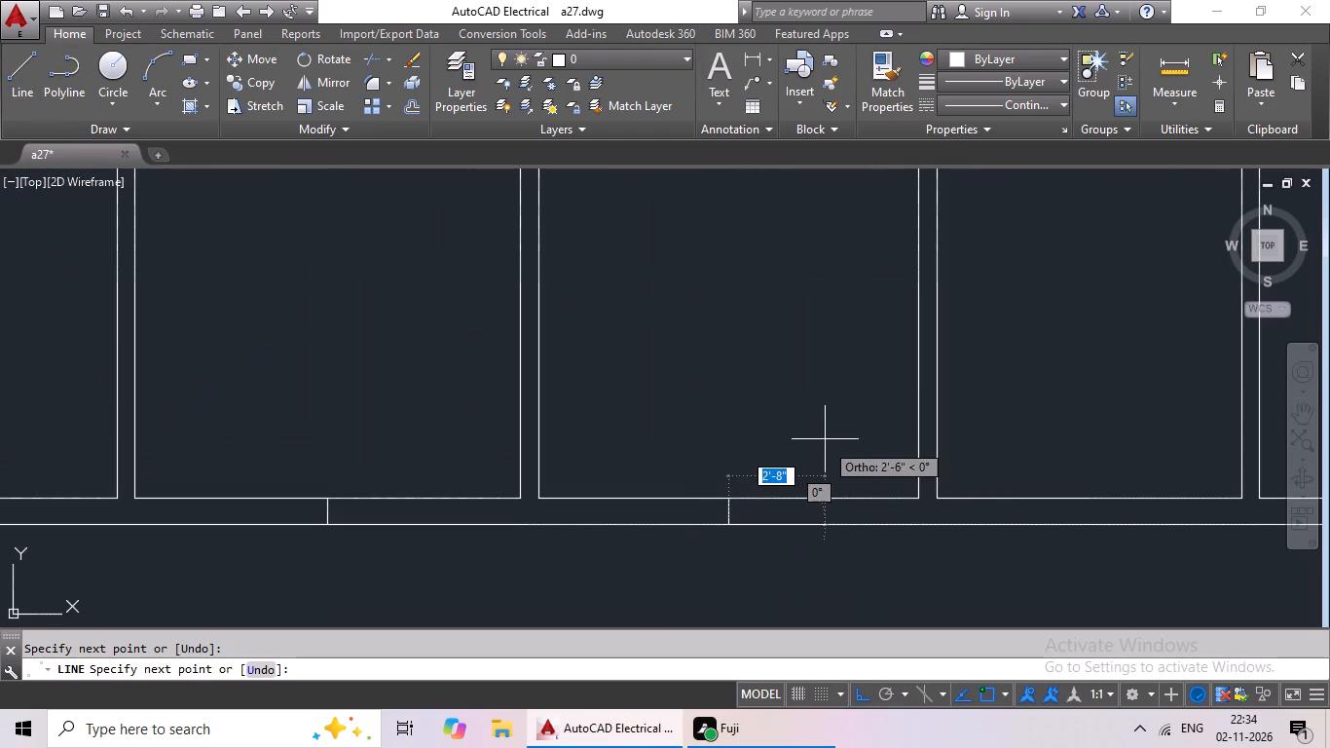
{"action": "key", "text": "Escape"}
Draw a short line across the bottom outer wall at the midpoint of the bottom right bedroom.
{"action": "left_click", "coordinate": [28, 98]}
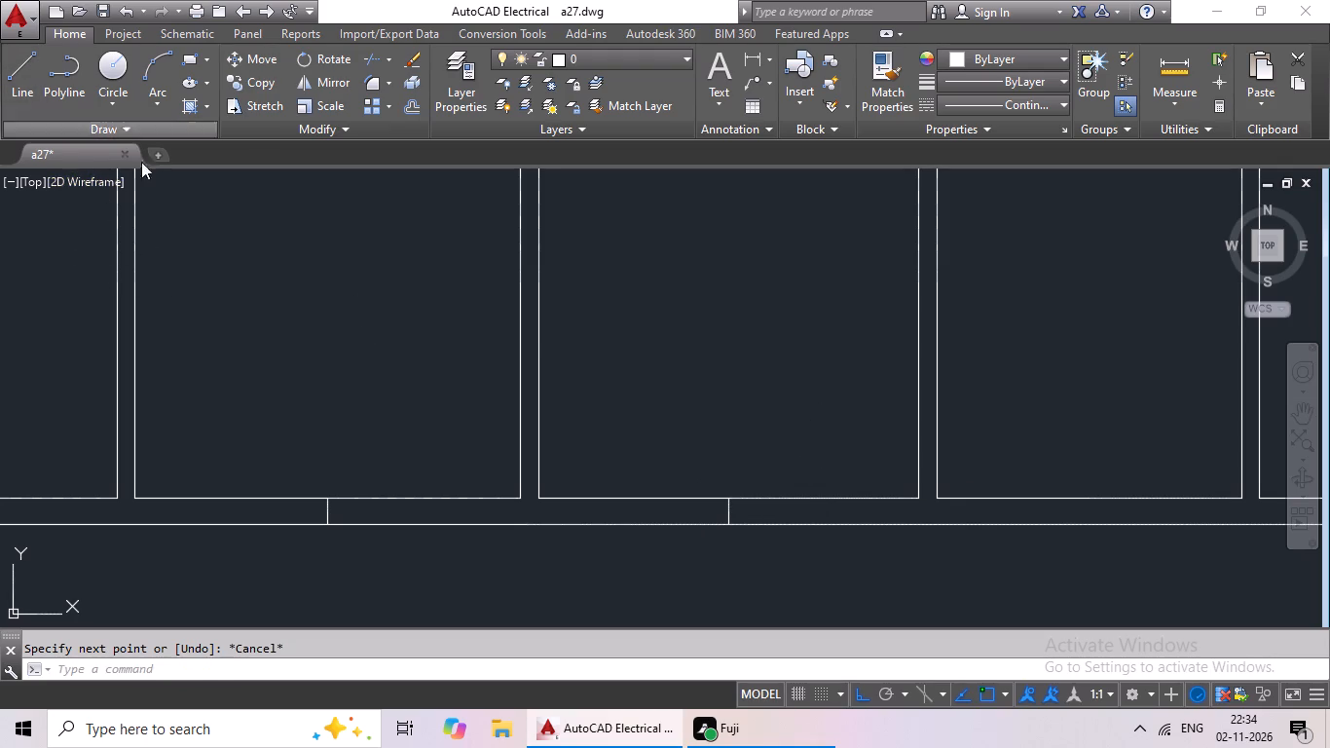
{"action": "scroll", "coordinate": [650, 379], "scroll_direction": "down", "scroll_amount": 2}
{"action": "middle_click_drag", "start_coordinate": [670, 383], "coordinate": [556, 430]}
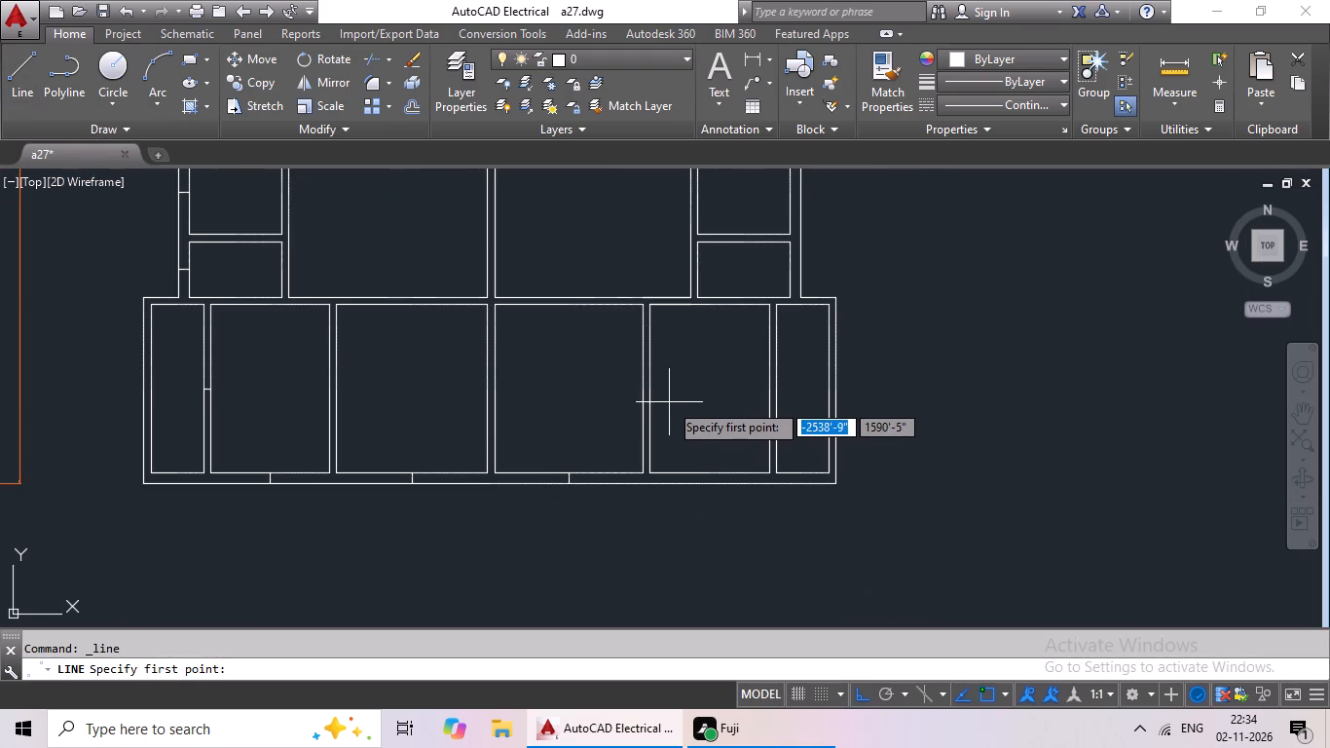
{"action": "scroll", "coordinate": [716, 465], "scroll_direction": "down", "scroll_amount": 1}
{"action": "scroll", "coordinate": [716, 465], "scroll_direction": "up", "scroll_amount": 3}
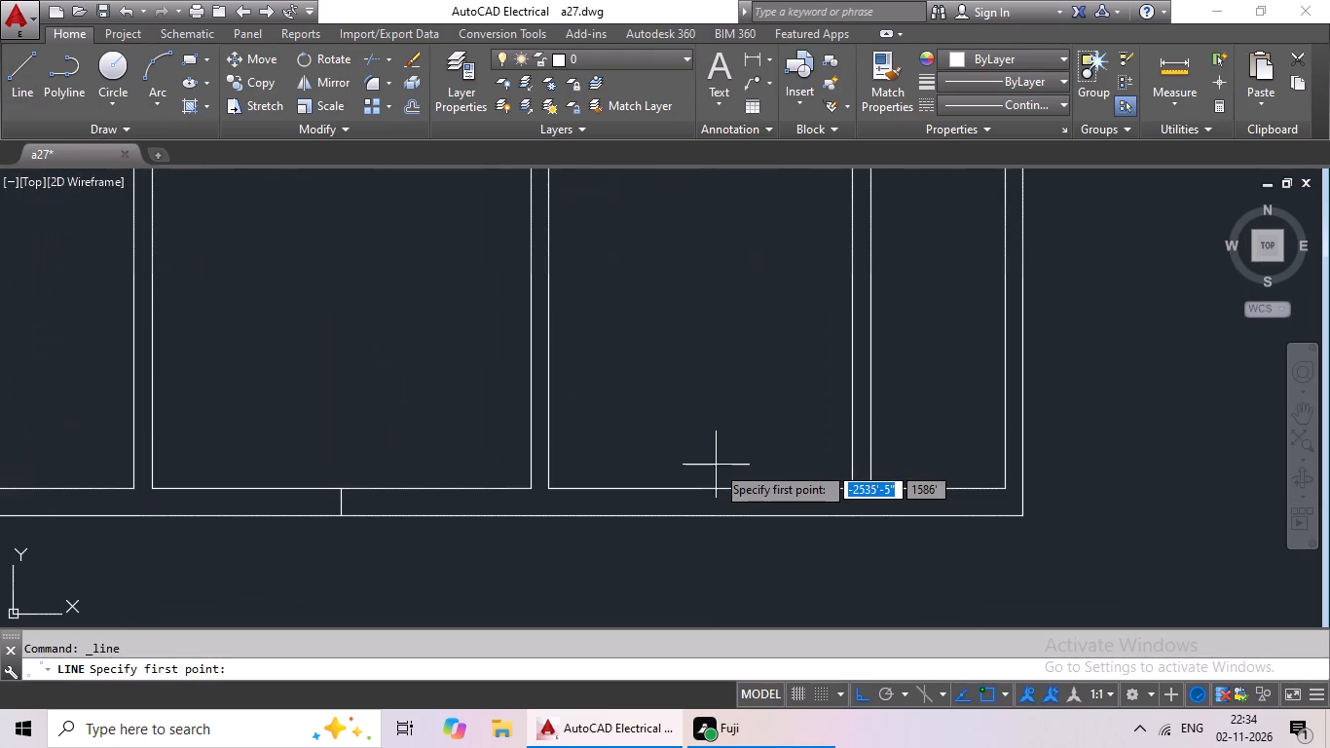
{"action": "left_click", "coordinate": [704, 492]}
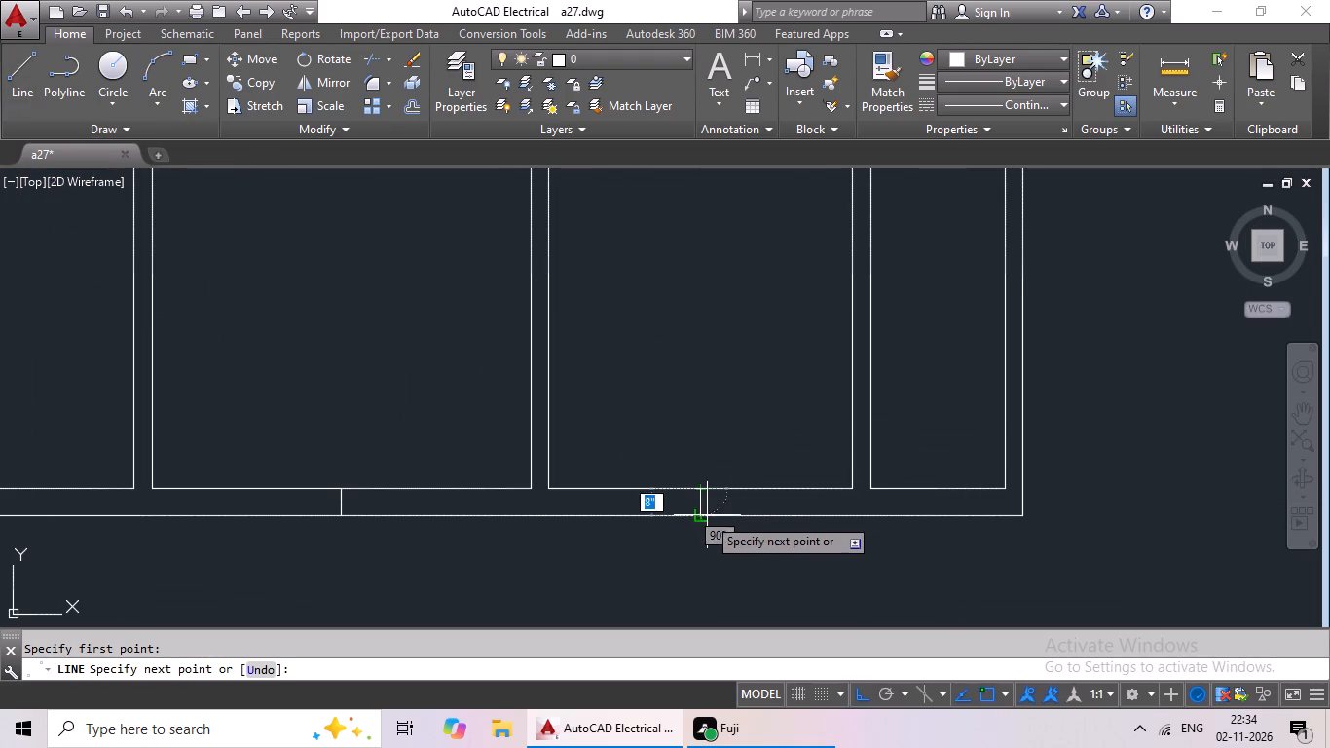
{"action": "left_click", "coordinate": [700, 518]}
{"action": "key", "text": "Escape"}
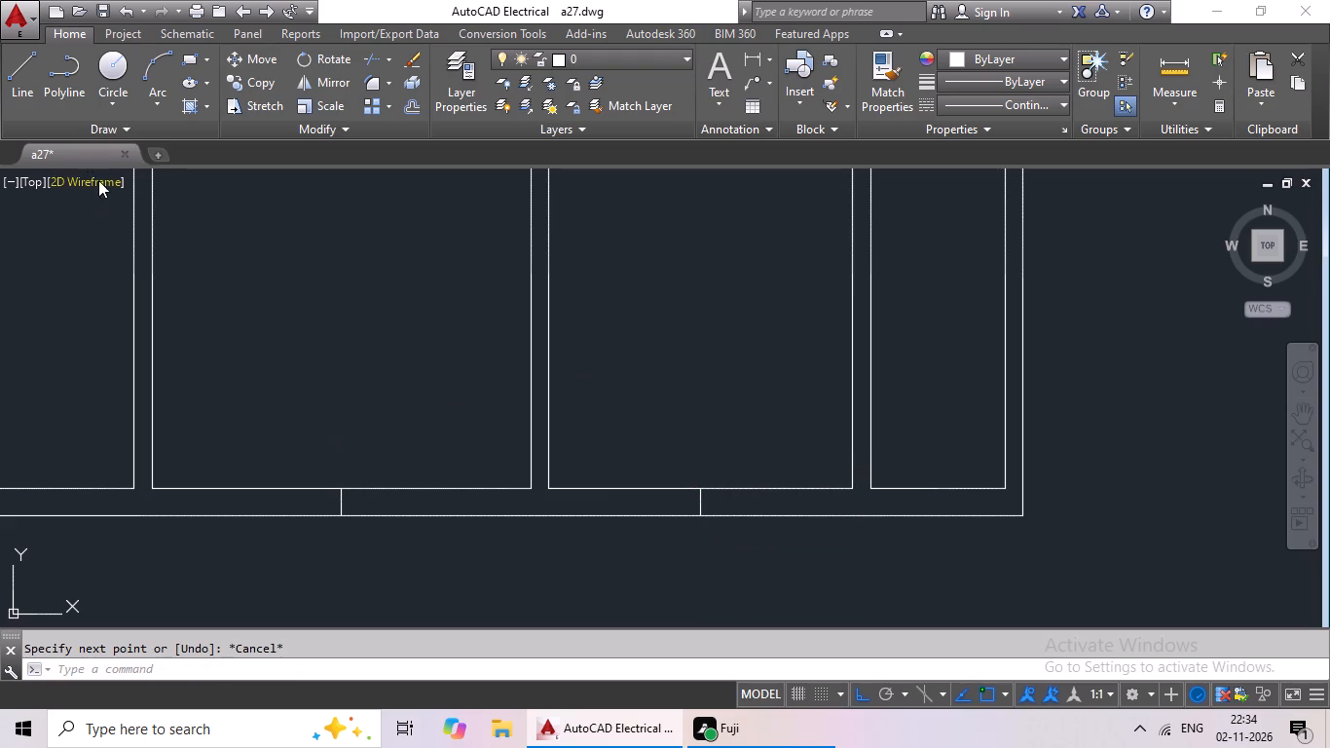
Draw a short line across the wall between the bottom right bedroom and the narrow end strip, at the wall's midpoint.
{"action": "left_click", "coordinate": [29, 100]}
{"action": "scroll", "coordinate": [524, 335], "scroll_direction": "down", "scroll_amount": 1}
{"action": "middle_click_drag", "start_coordinate": [585, 339], "coordinate": [563, 405]}
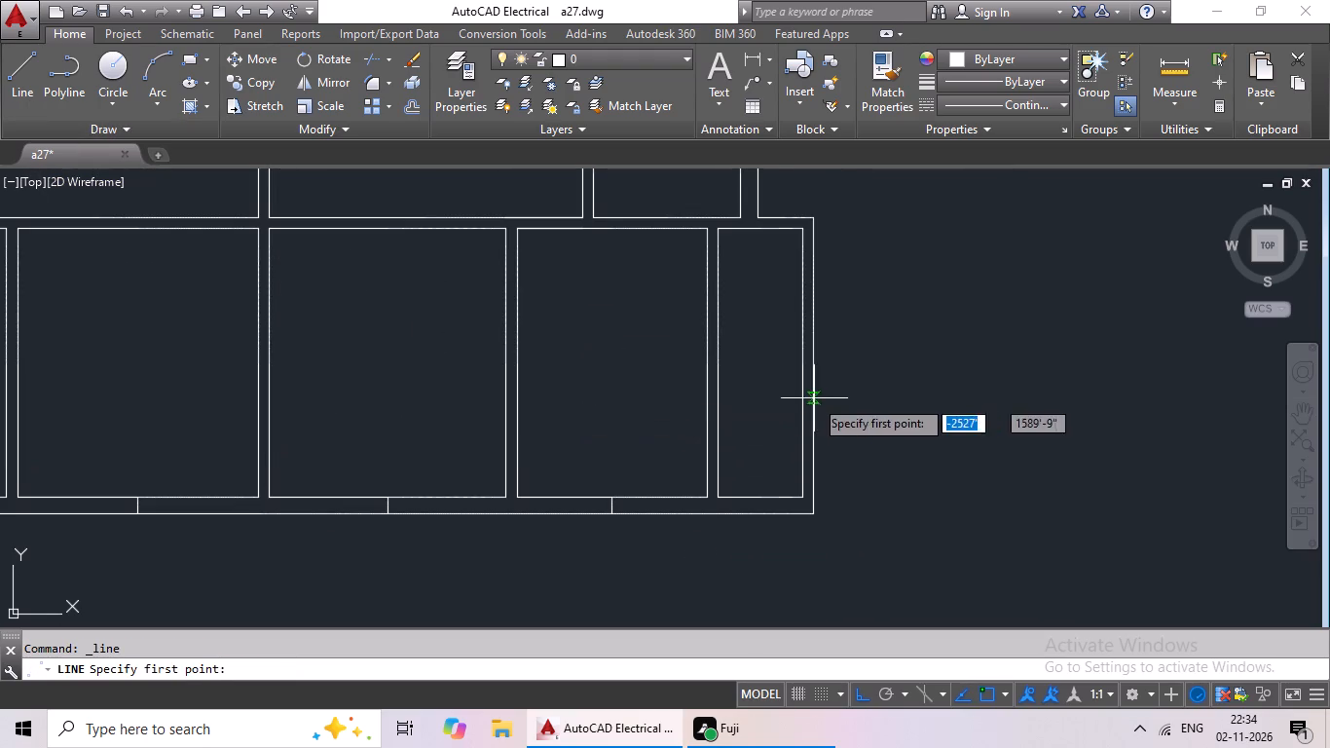
{"action": "scroll", "coordinate": [722, 351], "scroll_direction": "up", "scroll_amount": 2}
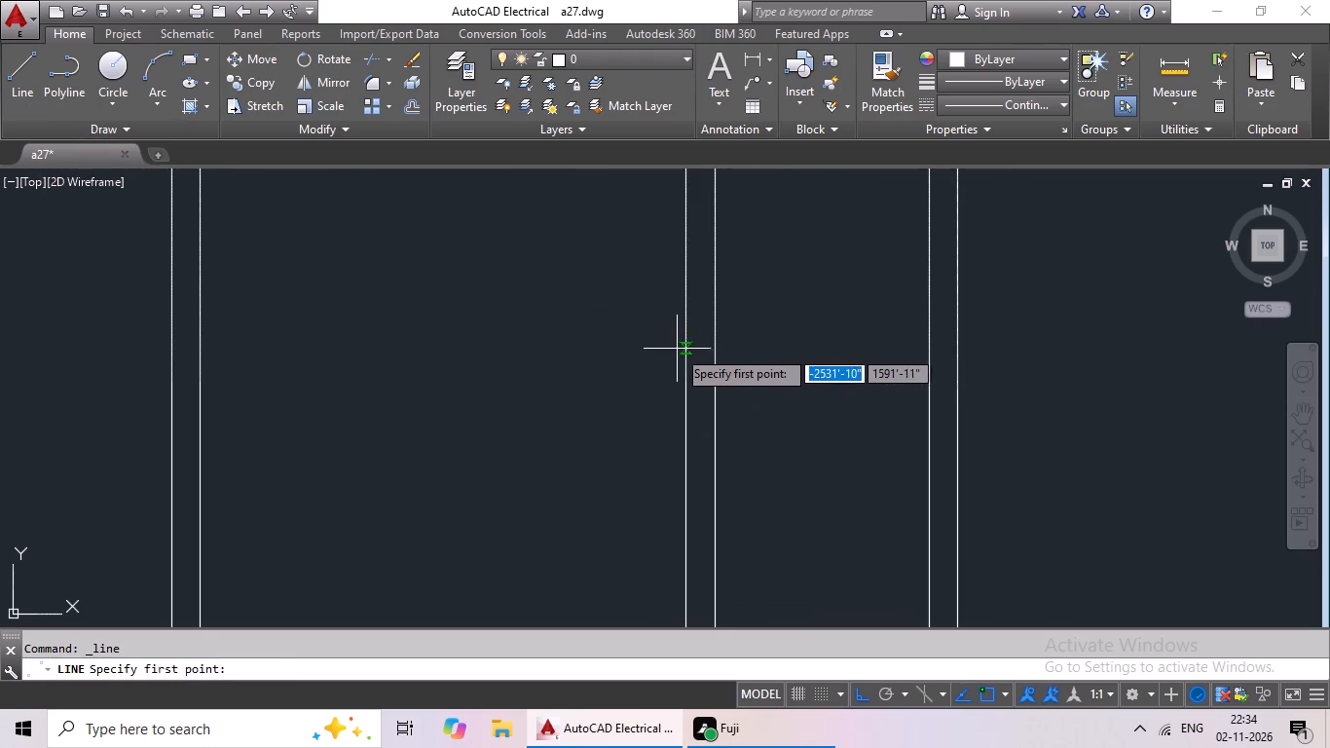
{"action": "left_click", "coordinate": [682, 377]}
{"action": "left_click", "coordinate": [711, 382]}
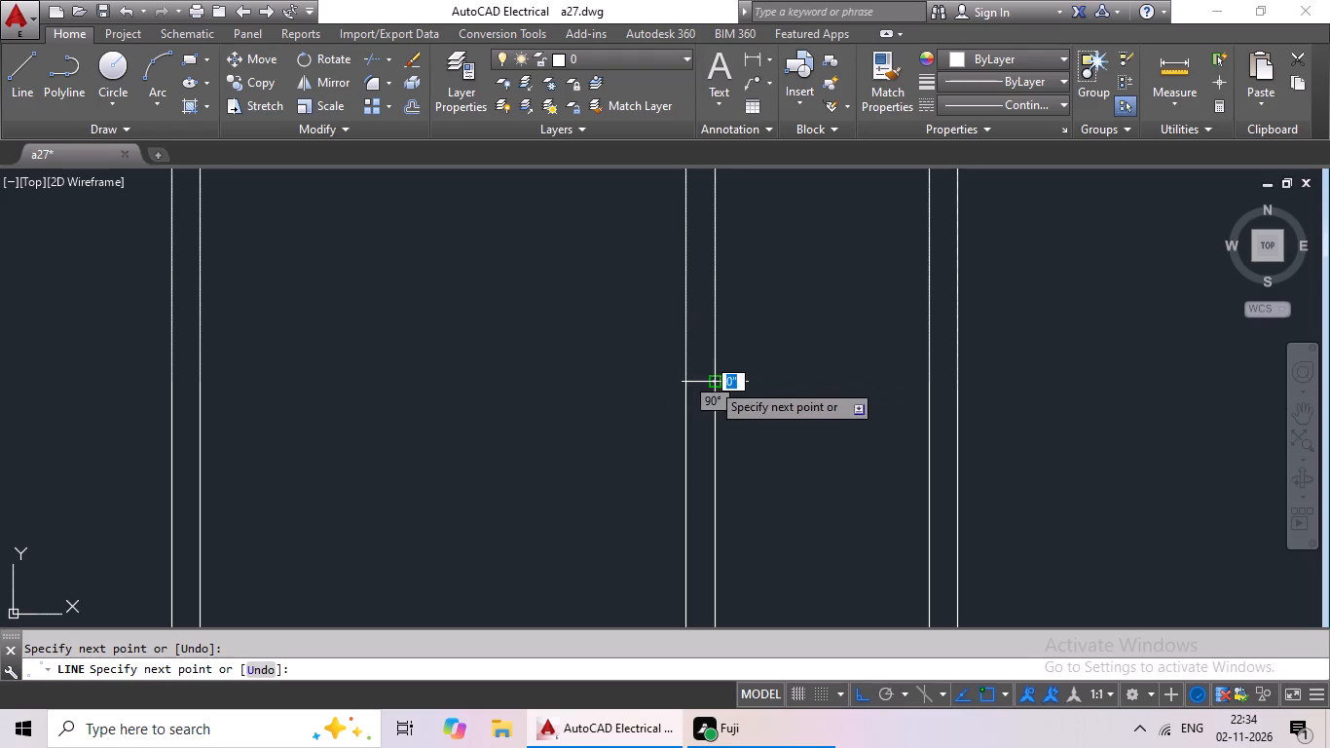
{"action": "key", "text": "Escape"}
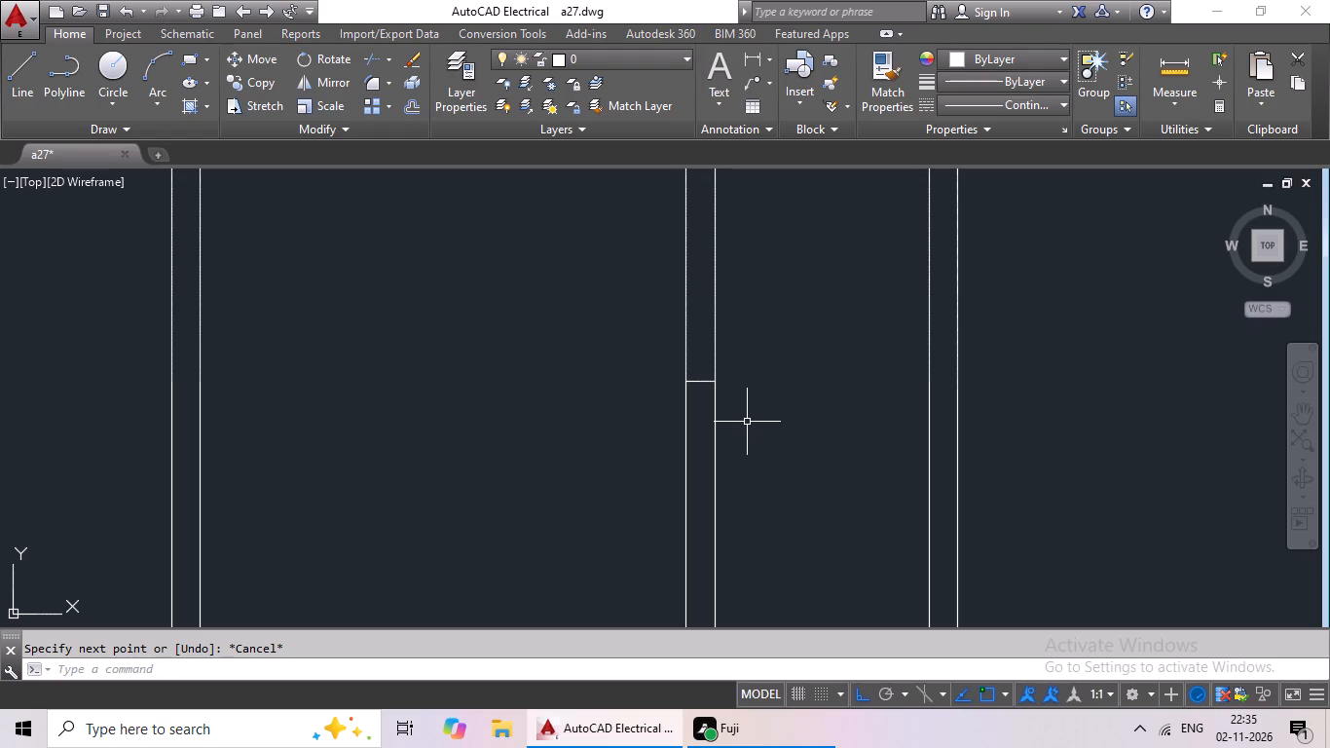
Compare the redrawn plan with the original first floor plan to check which window and ventilator positions still need marking.
{"action": "scroll", "coordinate": [780, 406], "scroll_direction": "down", "scroll_amount": 4}
{"action": "middle_click_drag", "start_coordinate": [685, 423], "coordinate": [703, 498]}
{"action": "middle_click_drag", "start_coordinate": [682, 377], "coordinate": [670, 398]}
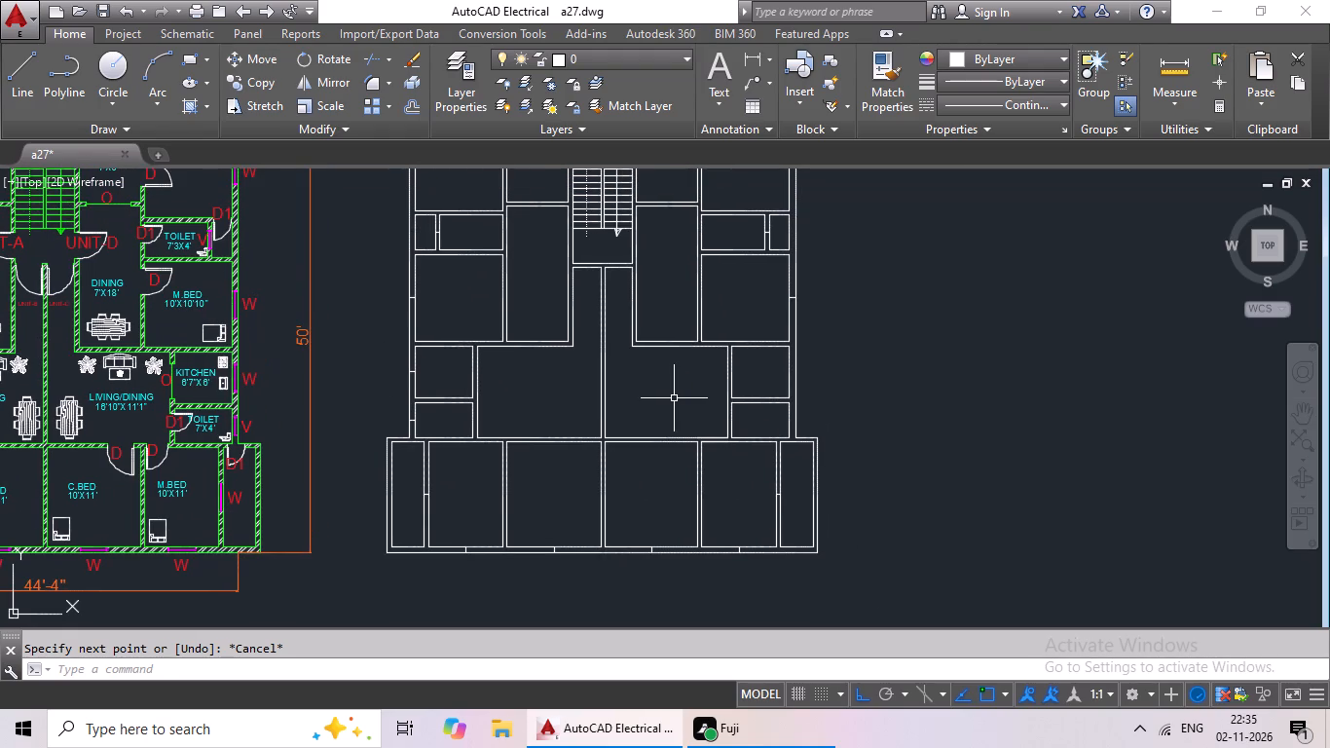
{"action": "middle_click_drag", "start_coordinate": [676, 393], "coordinate": [667, 447]}
{"action": "middle_click_drag", "start_coordinate": [740, 389], "coordinate": [731, 439]}
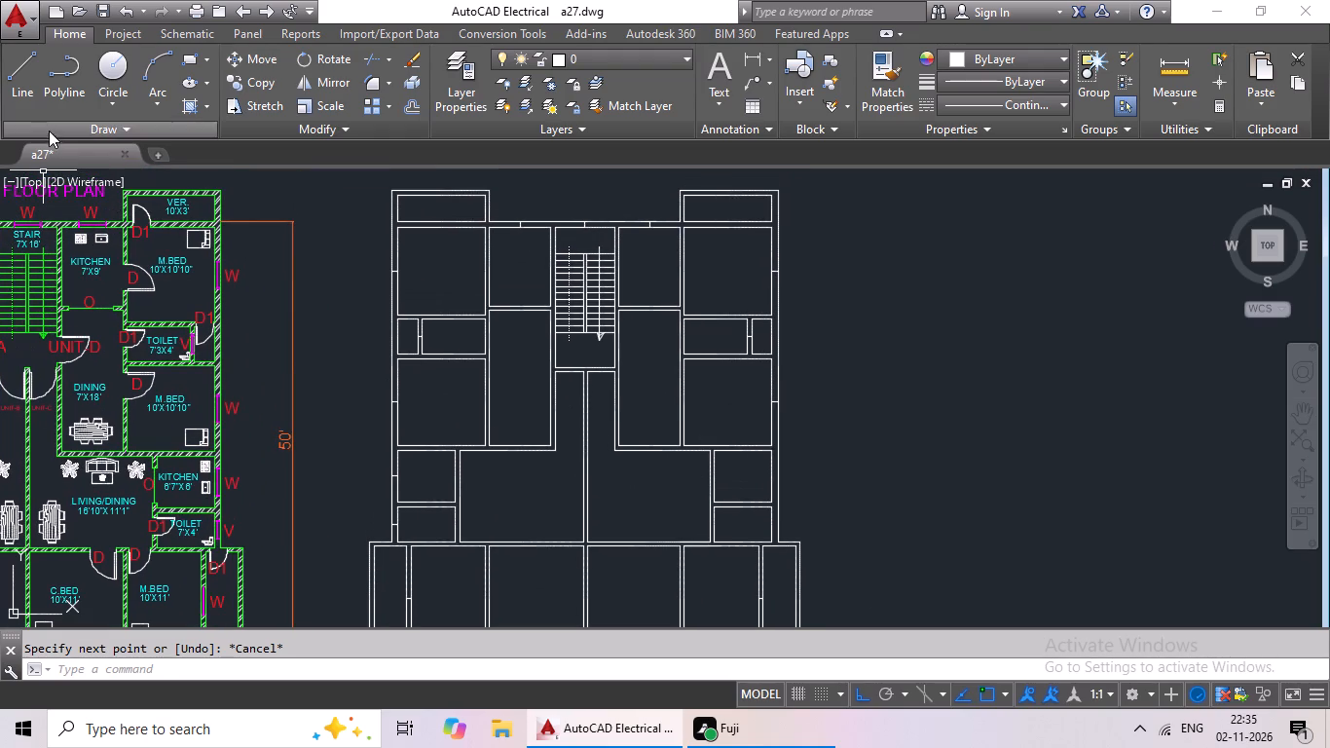
{"action": "left_click", "coordinate": [30, 101]}
{"action": "middle_click_drag", "start_coordinate": [504, 415], "coordinate": [674, 435]}
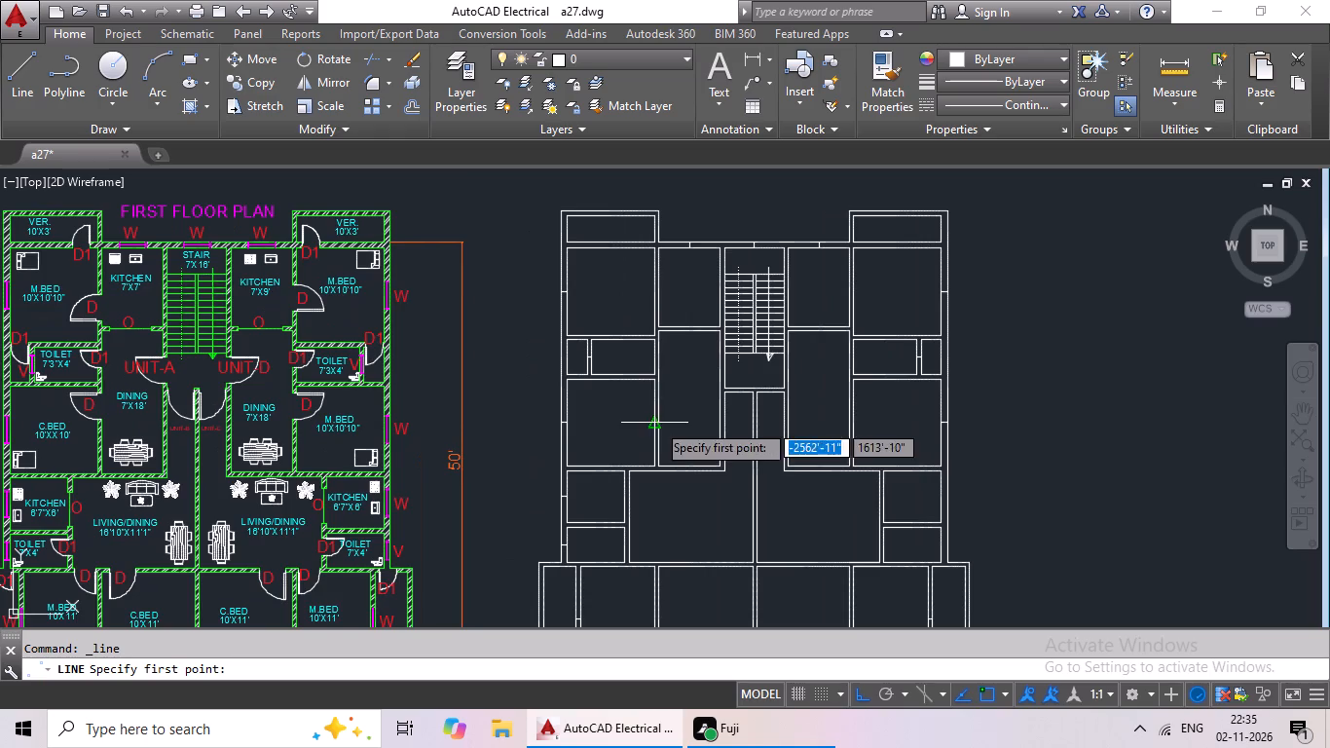
{"action": "middle_click_drag", "start_coordinate": [656, 420], "coordinate": [554, 464]}
{"action": "middle_click_drag", "start_coordinate": [776, 348], "coordinate": [664, 370]}
{"action": "middle_click_drag", "start_coordinate": [687, 348], "coordinate": [683, 351]}
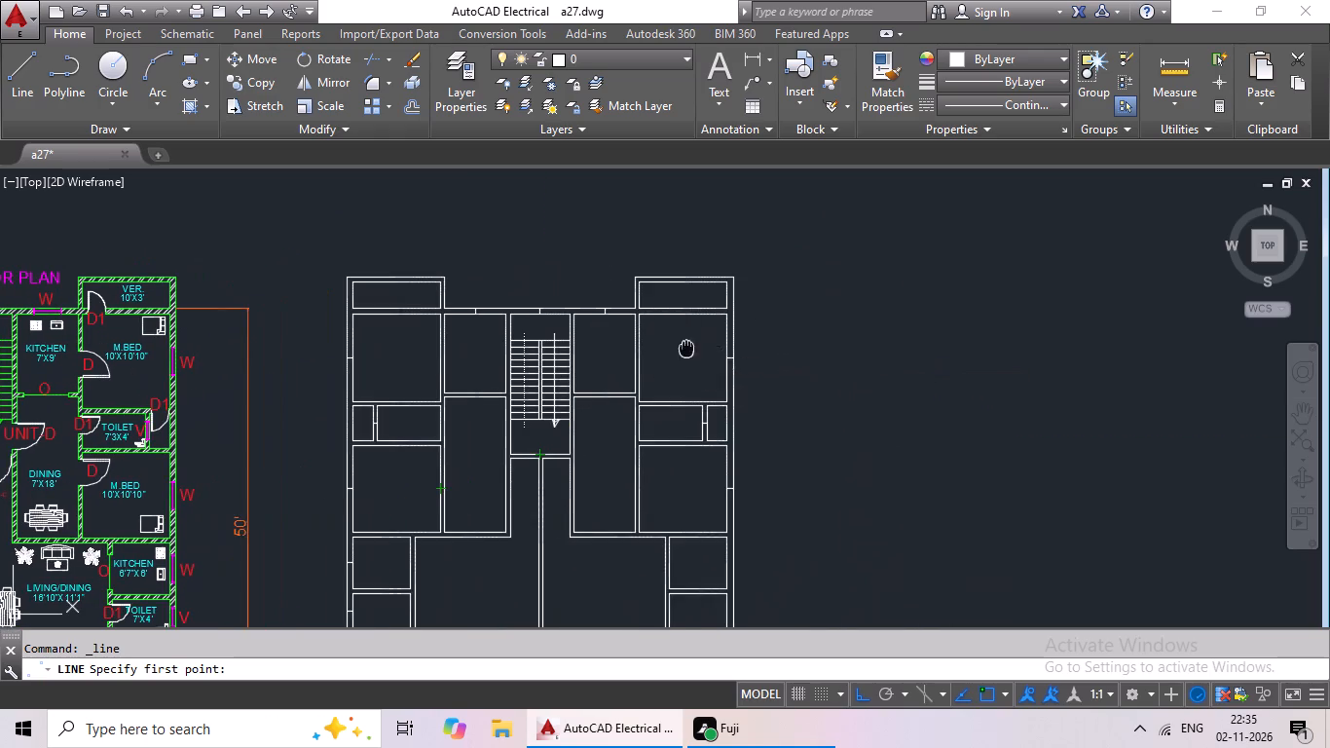
{"action": "middle_click_drag", "start_coordinate": [683, 351], "coordinate": [644, 382]}
{"action": "middle_click_drag", "start_coordinate": [634, 378], "coordinate": [704, 318]}
{"action": "middle_click_drag", "start_coordinate": [631, 443], "coordinate": [753, 386]}
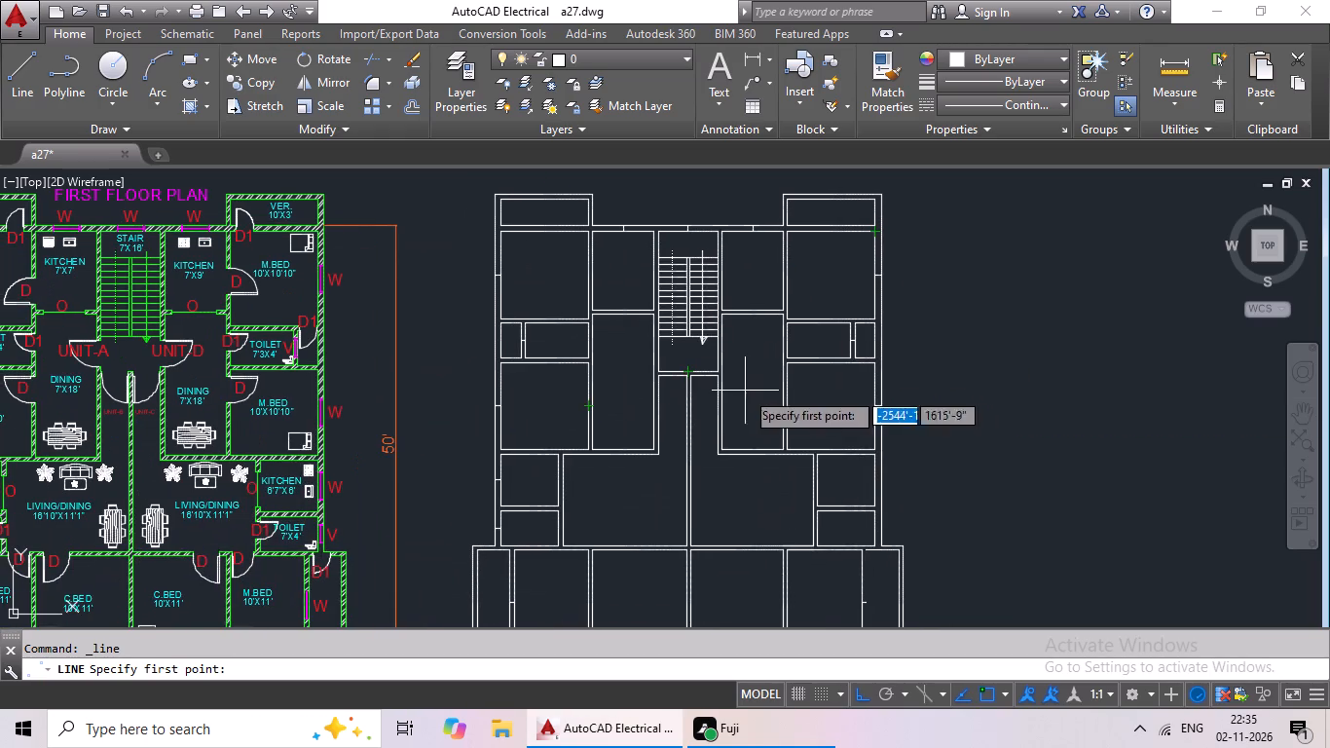
{"action": "middle_click_drag", "start_coordinate": [821, 430], "coordinate": [842, 388]}
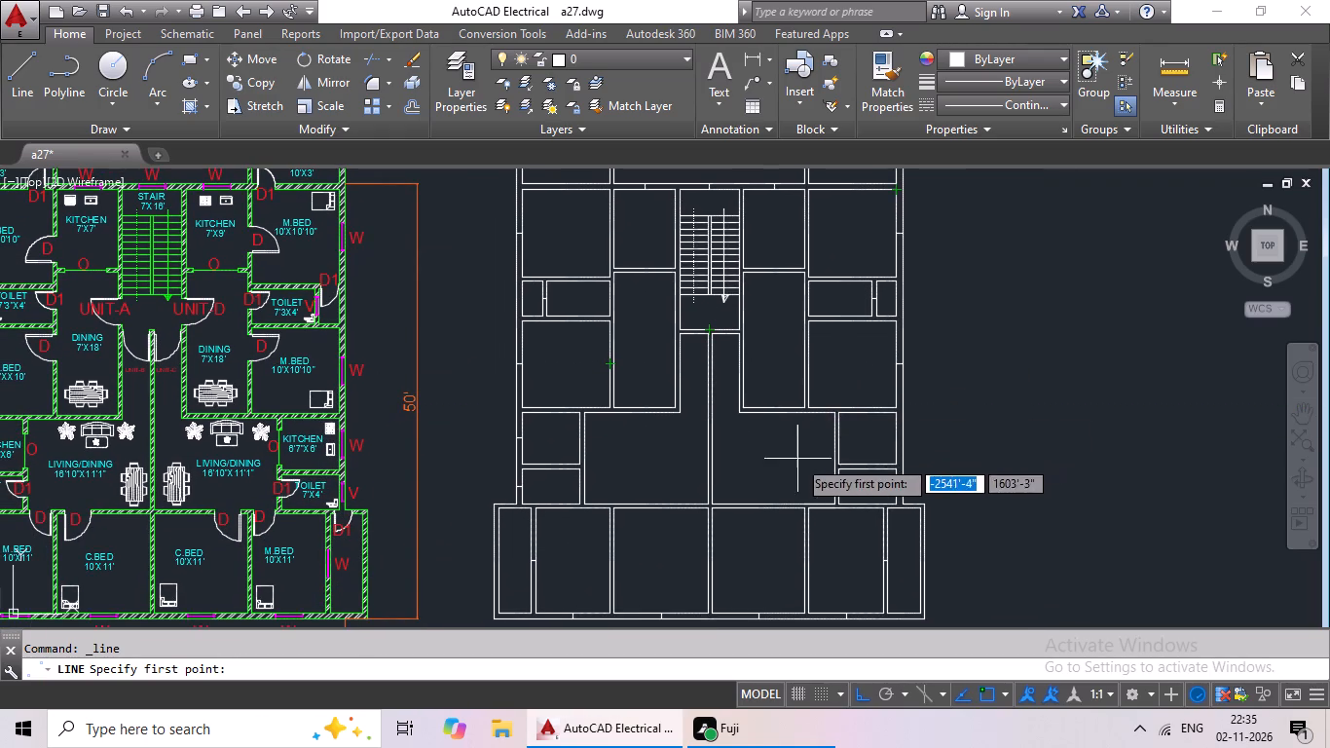
{"action": "middle_click_drag", "start_coordinate": [793, 463], "coordinate": [827, 419]}
{"action": "middle_click_drag", "start_coordinate": [809, 425], "coordinate": [730, 384]}
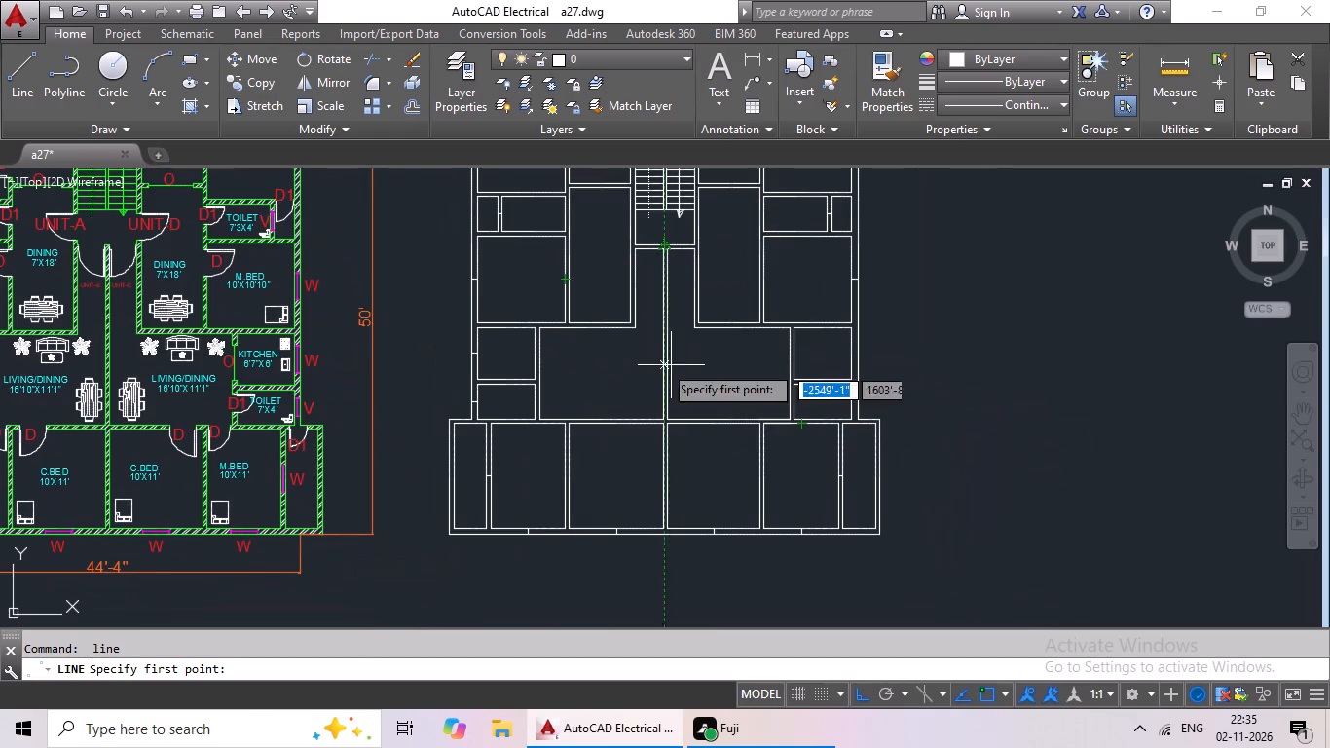
Draw a short line across the right outer wall at the midpoint of the lower right kitchen.
{"action": "left_click", "coordinate": [31, 68]}
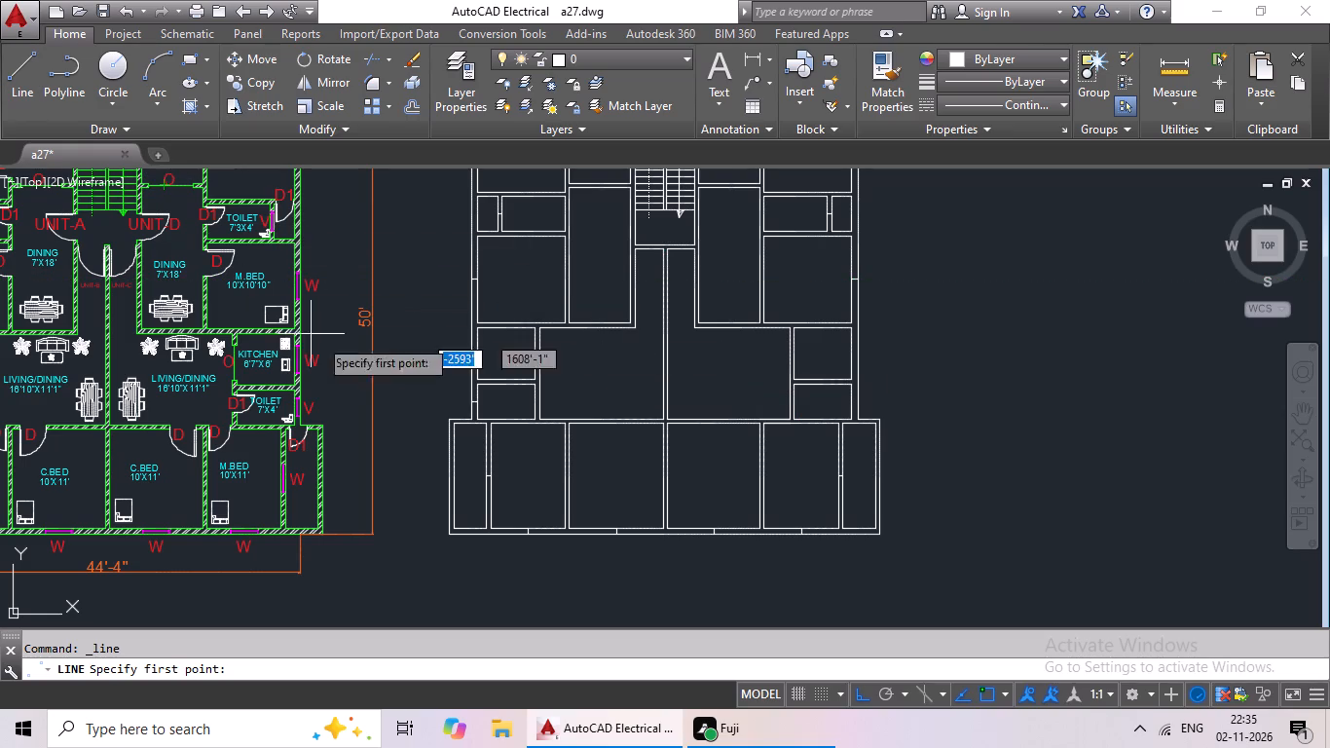
{"action": "middle_click_drag", "start_coordinate": [685, 366], "coordinate": [637, 446]}
{"action": "scroll", "coordinate": [807, 438], "scroll_direction": "up", "scroll_amount": 3}
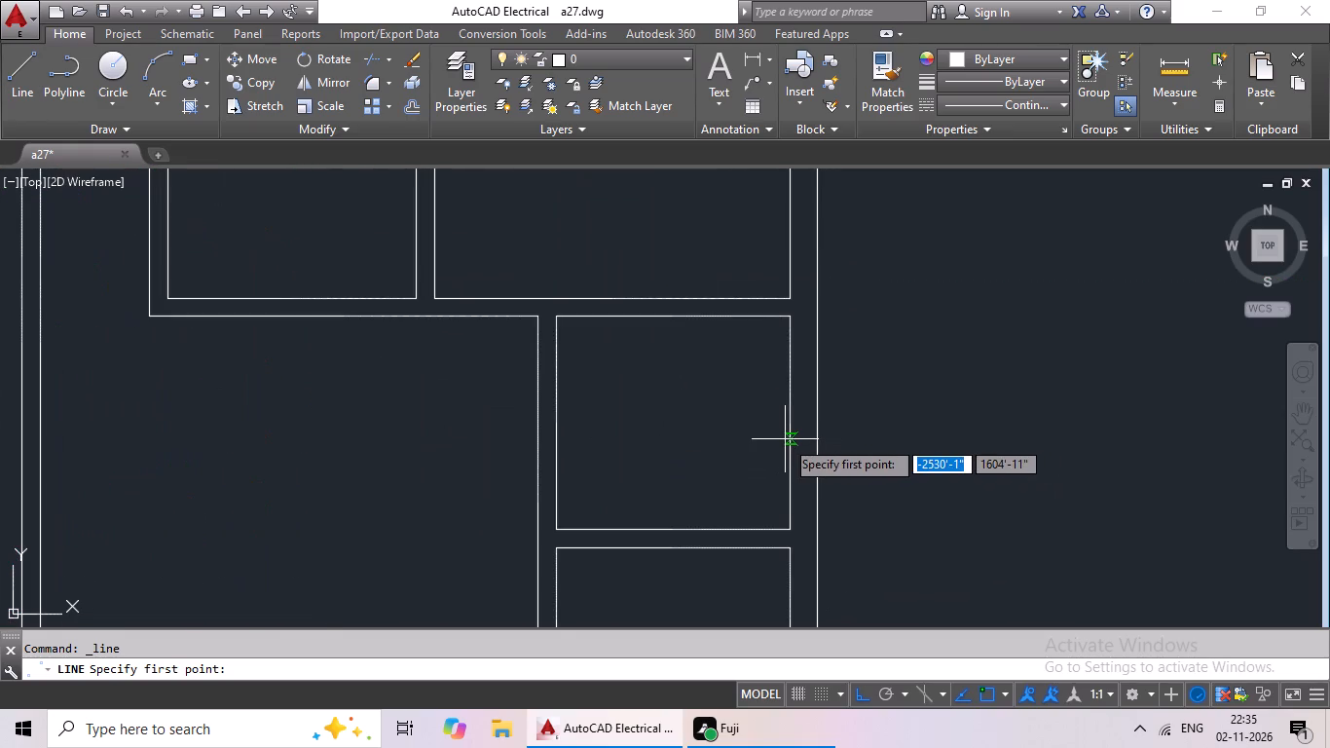
{"action": "left_click", "coordinate": [793, 425]}
{"action": "left_click", "coordinate": [819, 425]}
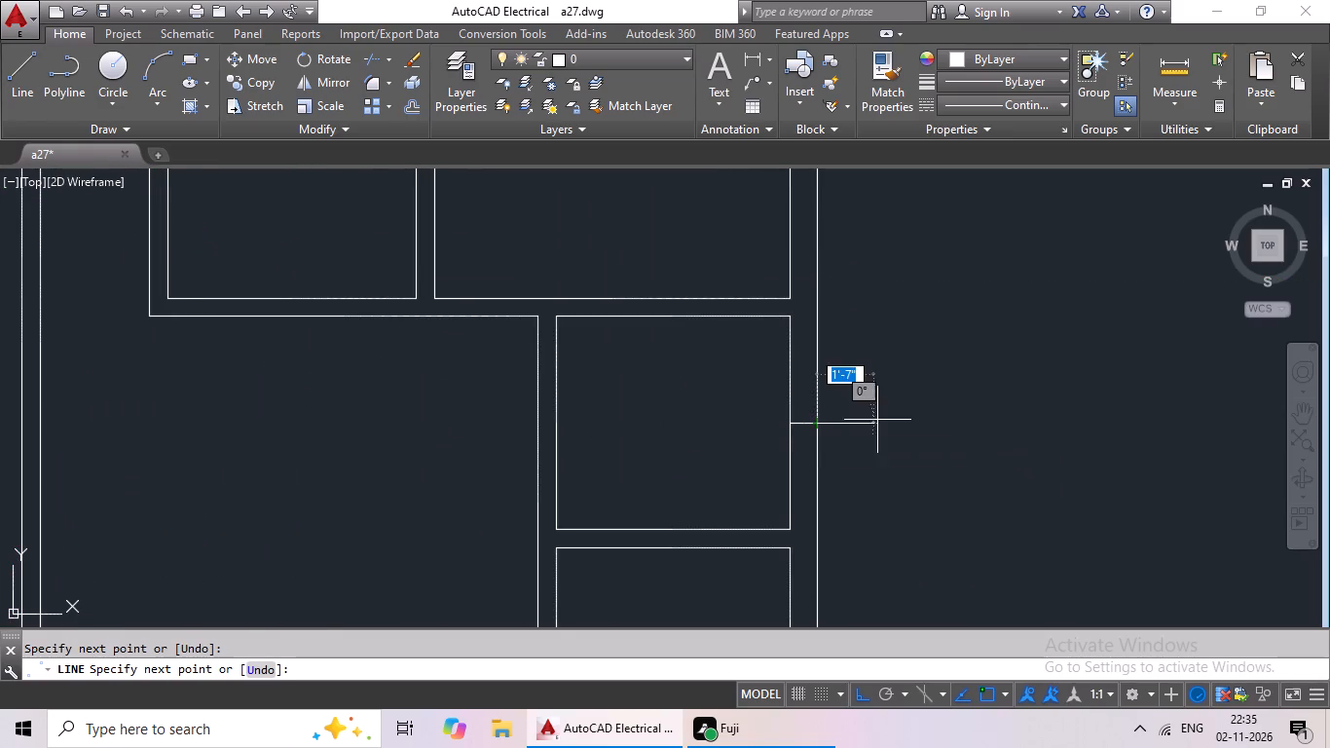
{"action": "key", "text": "Escape"}
Draw a short line across the right outer wall at the midpoint of the lower right toilet.
{"action": "scroll", "coordinate": [815, 451], "scroll_direction": "down", "scroll_amount": 3}
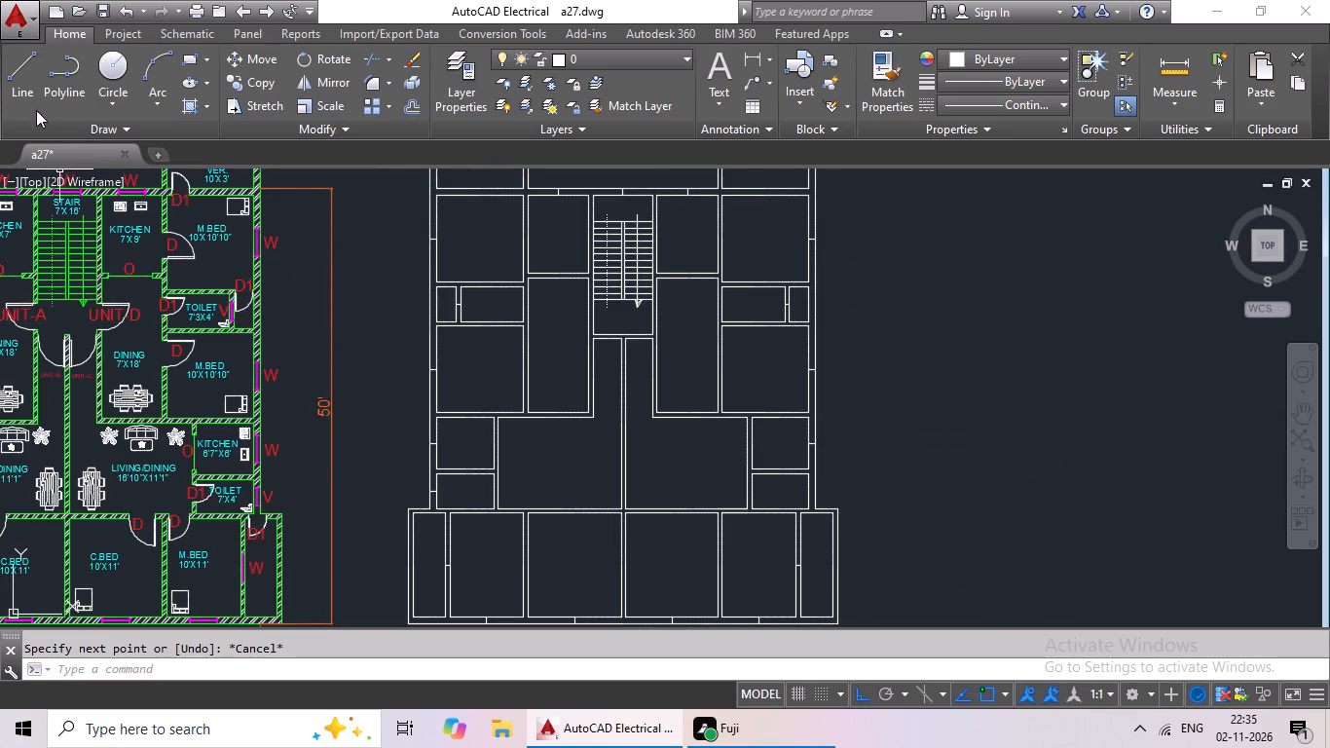
{"action": "left_click", "coordinate": [31, 92]}
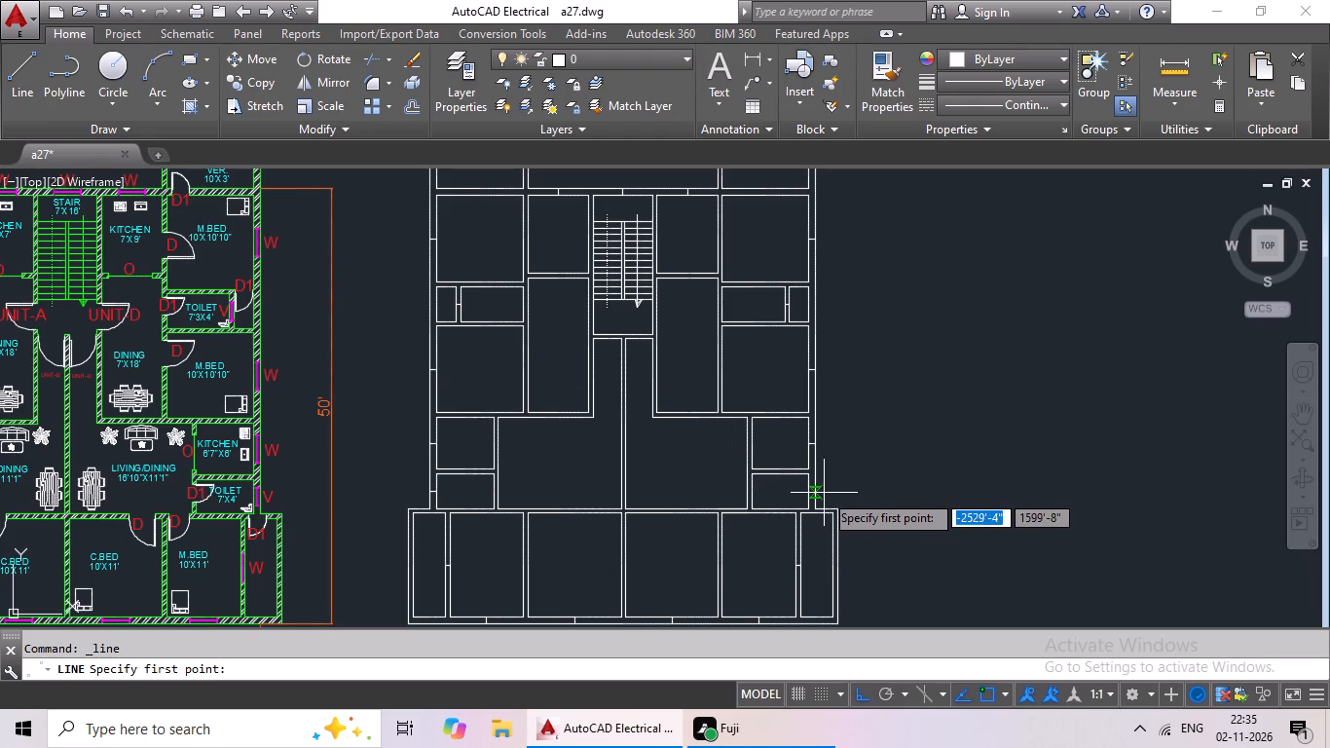
{"action": "scroll", "coordinate": [793, 487], "scroll_direction": "up", "scroll_amount": 4}
{"action": "middle_click_drag", "start_coordinate": [896, 507], "coordinate": [629, 417]}
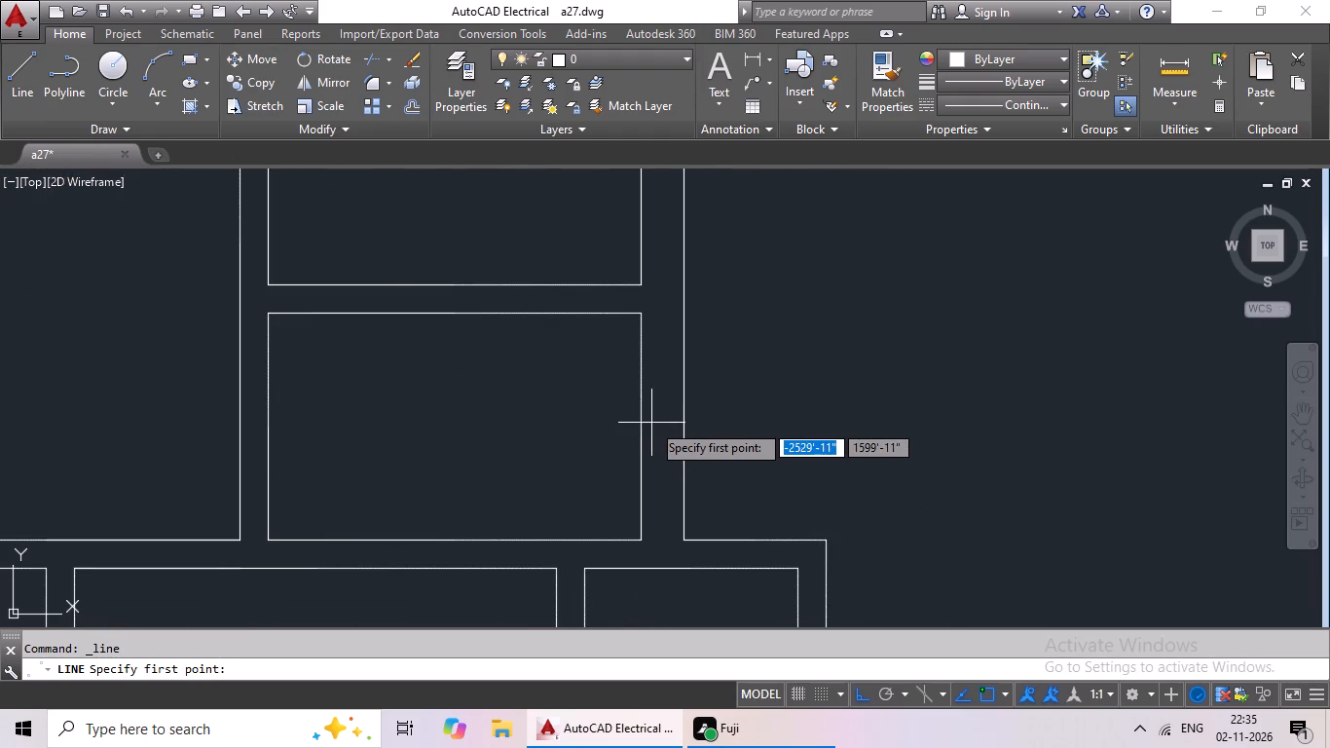
{"action": "left_click", "coordinate": [640, 429]}
{"action": "left_click", "coordinate": [679, 424]}
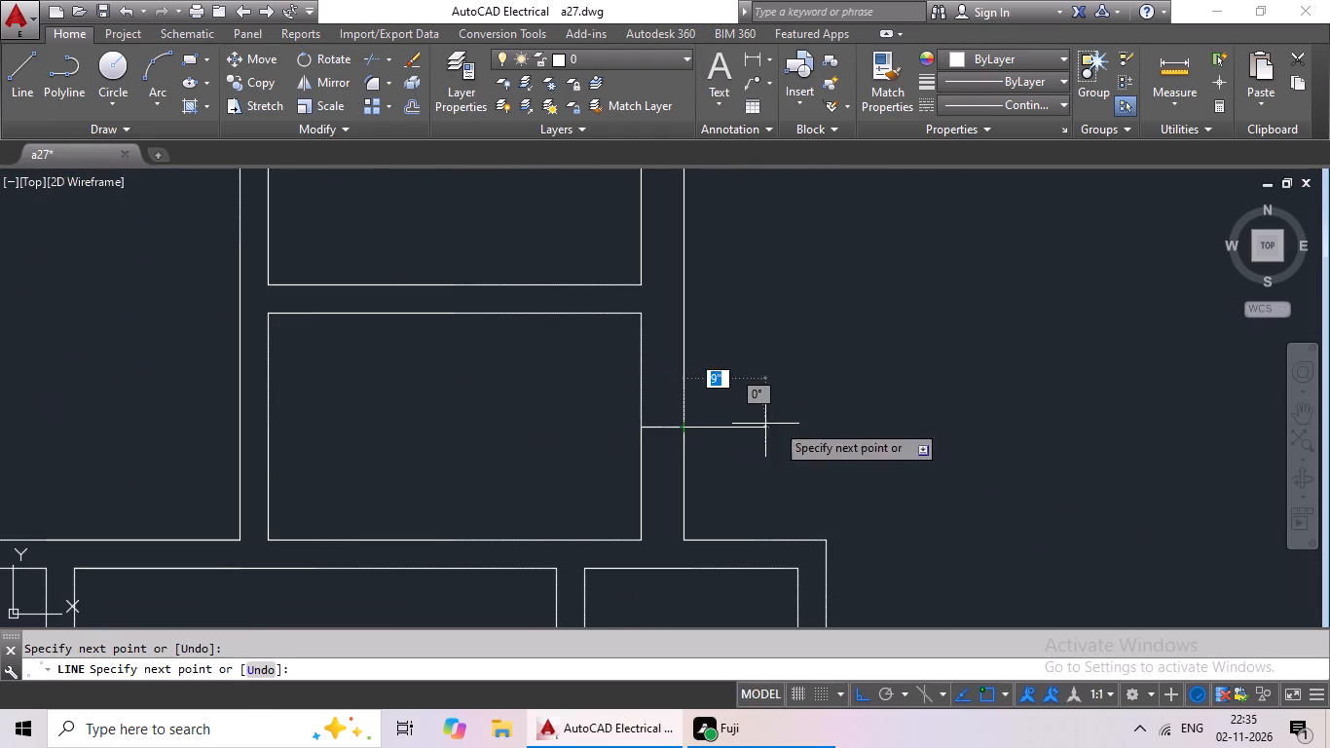
{"action": "key", "text": "Escape"}
Compare the whole redrawn plan with the original first floor plan to check that all window and ventilator positions are marked.
{"action": "scroll", "coordinate": [772, 428], "scroll_direction": "down", "scroll_amount": 4}
{"action": "middle_click_drag", "start_coordinate": [620, 419], "coordinate": [799, 436]}
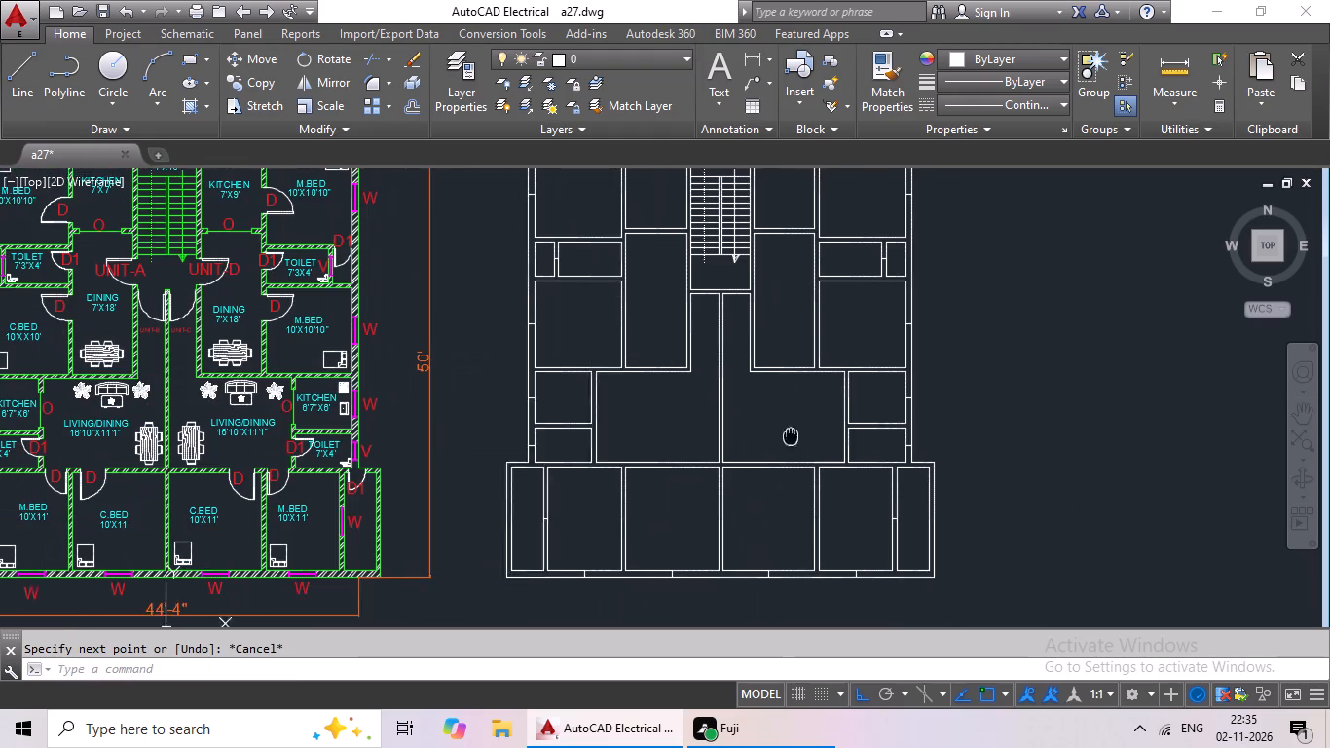
{"action": "middle_click_drag", "start_coordinate": [799, 436], "coordinate": [800, 436]}
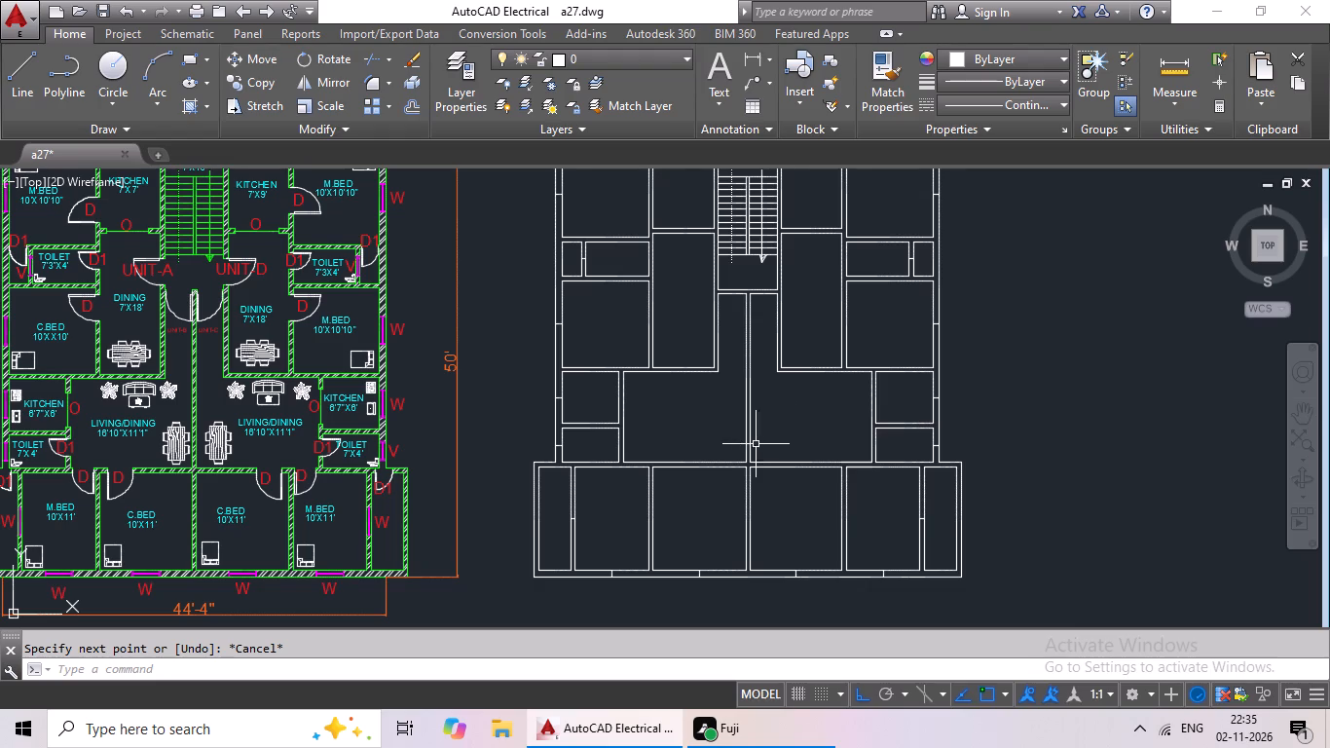
{"action": "middle_click_drag", "start_coordinate": [793, 436], "coordinate": [819, 433]}
{"action": "middle_click_drag", "start_coordinate": [722, 438], "coordinate": [791, 426]}
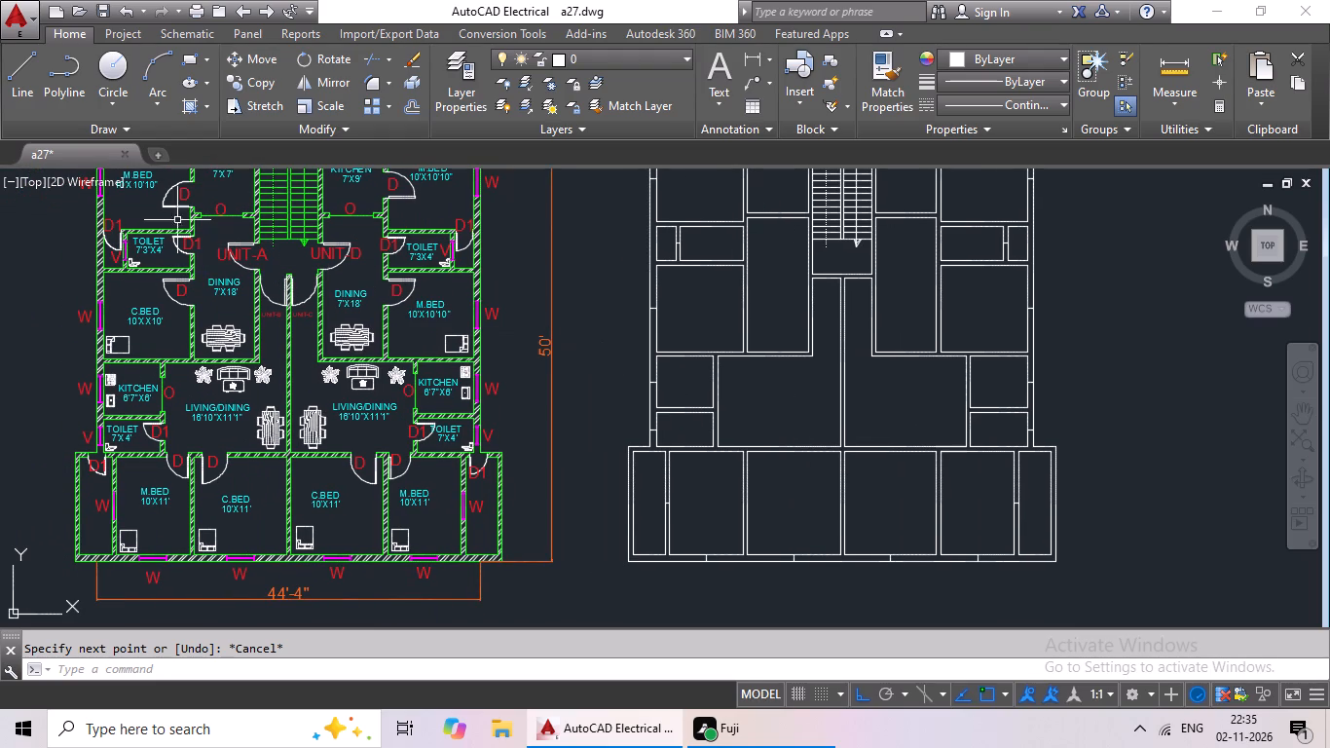
{"action": "left_click", "coordinate": [21, 85]}
{"action": "middle_click_drag", "start_coordinate": [774, 410], "coordinate": [777, 481]}
{"action": "middle_click_drag", "start_coordinate": [782, 438], "coordinate": [781, 478]}
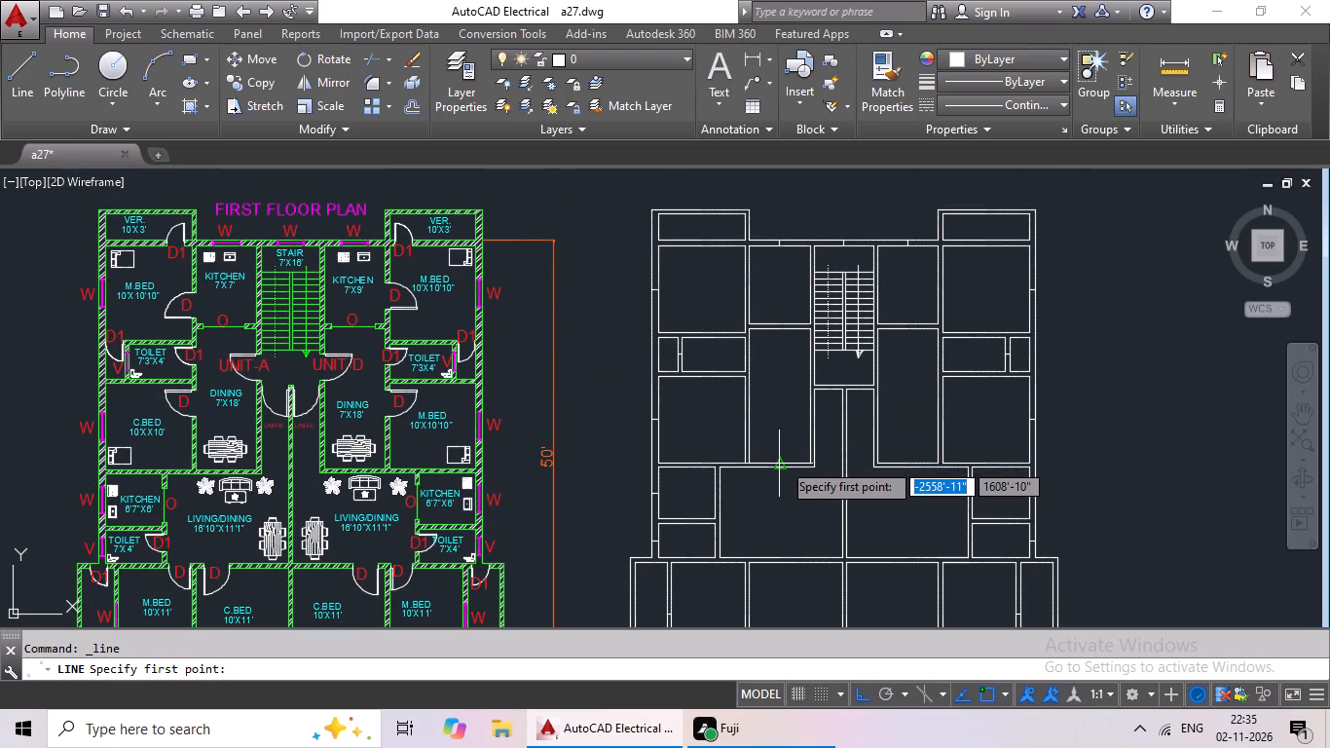
{"action": "middle_click_drag", "start_coordinate": [782, 462], "coordinate": [779, 375]}
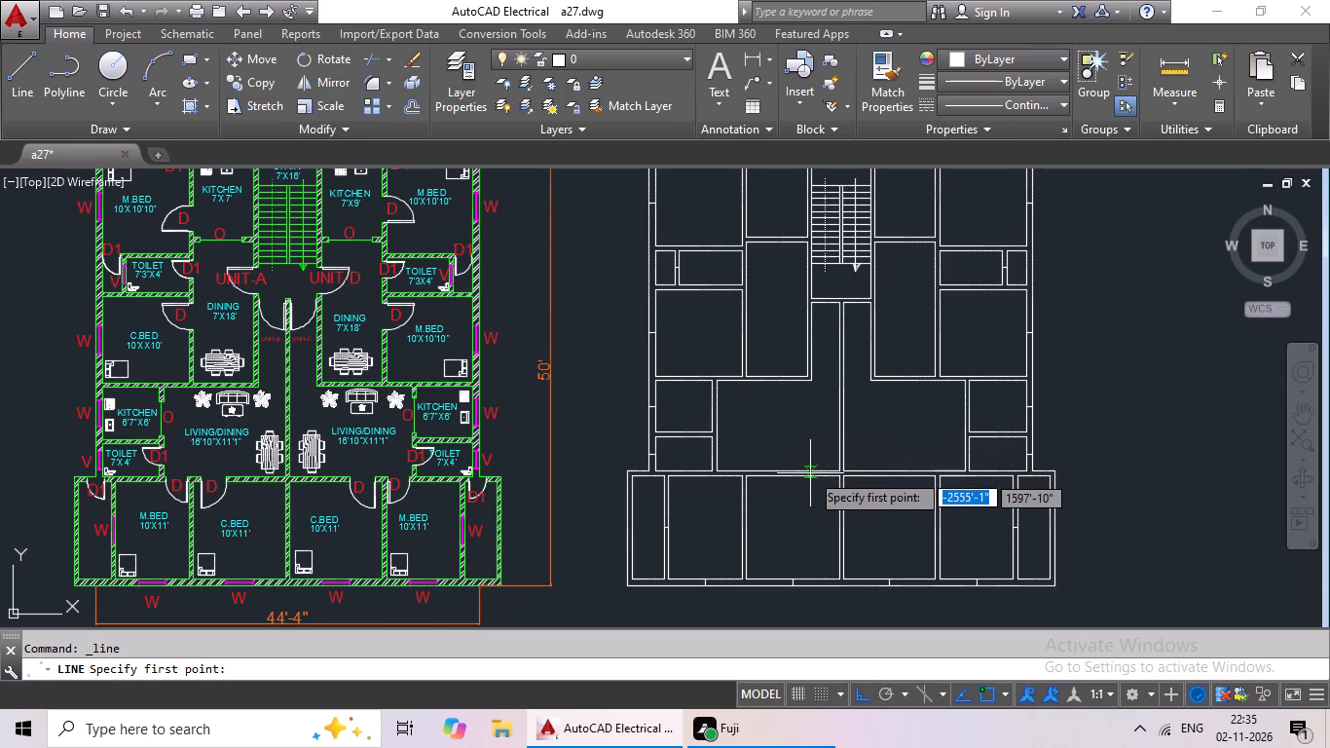
{"action": "middle_click_drag", "start_coordinate": [808, 445], "coordinate": [730, 575]}
{"action": "middle_click_drag", "start_coordinate": [750, 537], "coordinate": [761, 511]}
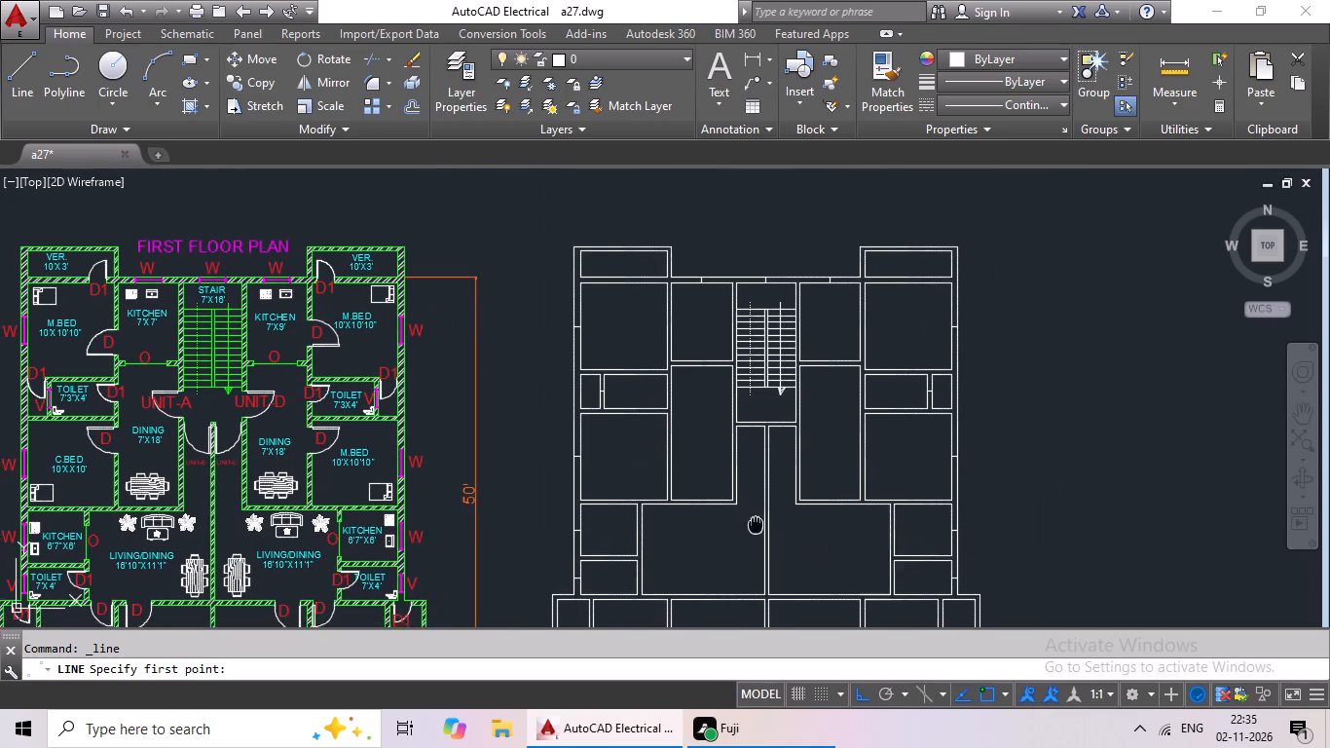
{"action": "middle_click_drag", "start_coordinate": [761, 511], "coordinate": [765, 495]}
{"action": "middle_click_drag", "start_coordinate": [766, 496], "coordinate": [782, 456]}
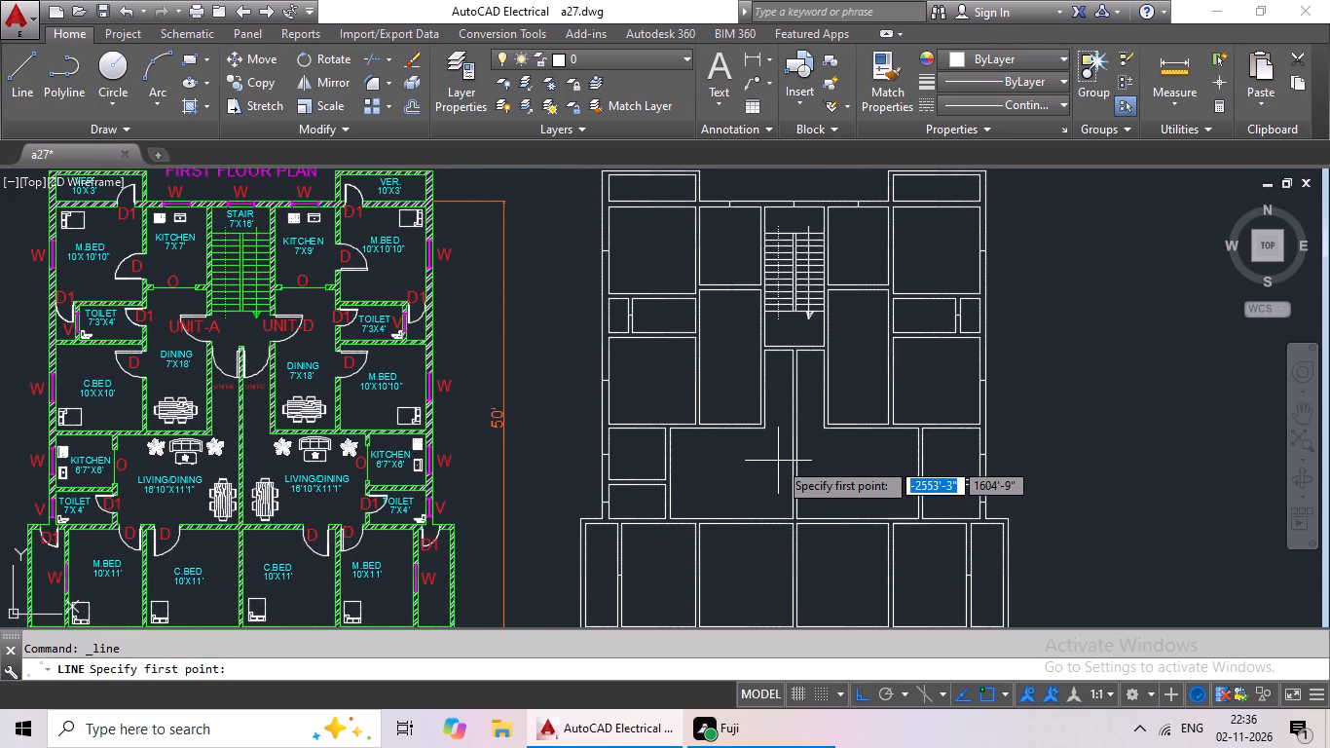
{"action": "key", "text": "Escape"}
{"action": "key", "text": "Escape"}
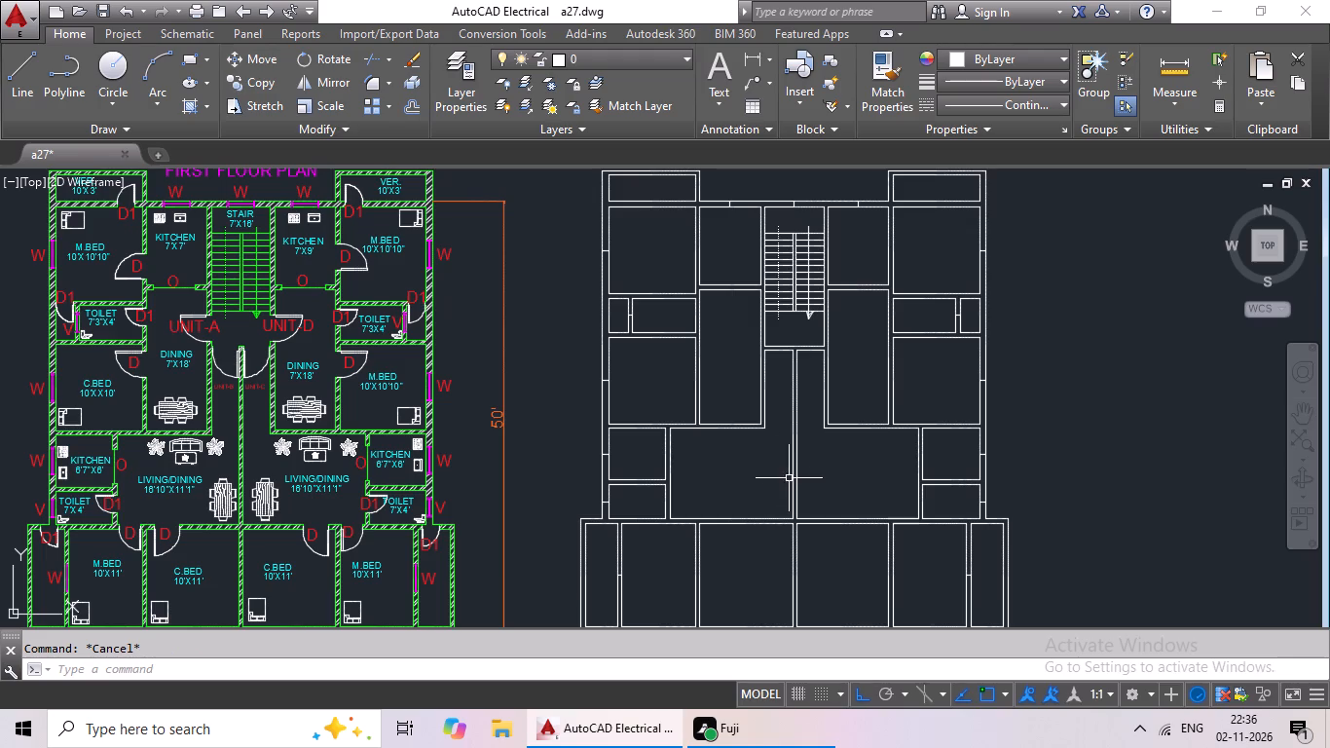
{"action": "middle_click_drag", "start_coordinate": [892, 452], "coordinate": [781, 517]}
{"action": "middle_click_drag", "start_coordinate": [958, 443], "coordinate": [848, 448]}
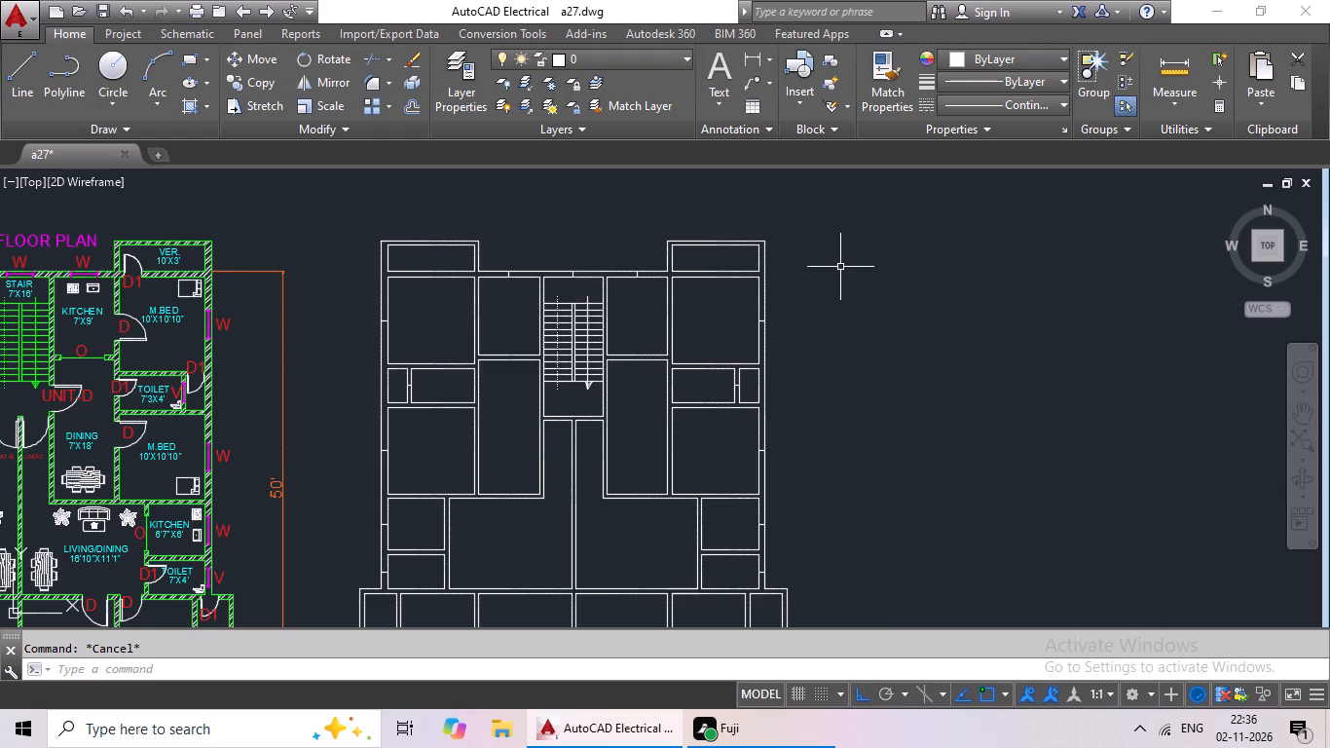
Draw a horizontal line 3' long in the empty space to the right of the redrawn plan.
{"action": "scroll", "coordinate": [840, 274], "scroll_direction": "down", "scroll_amount": 1}
{"action": "middle_click", "coordinate": [880, 292]}
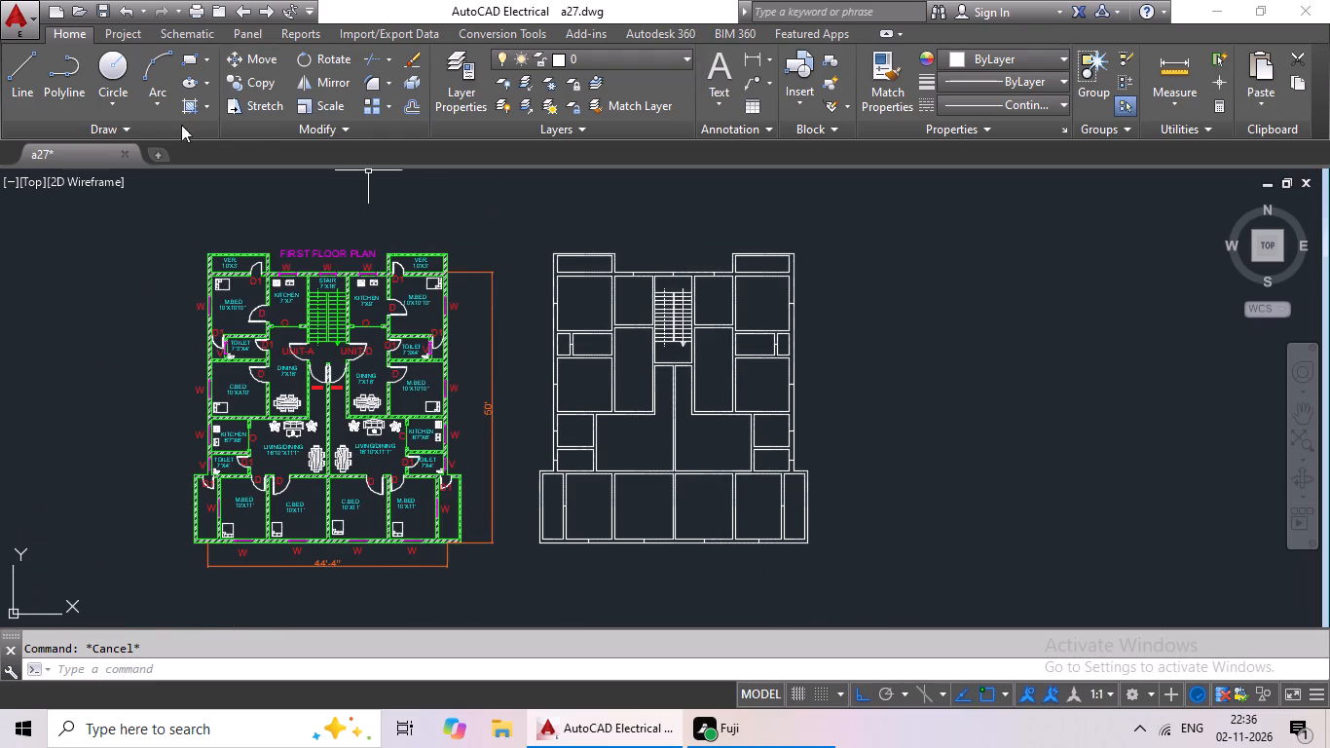
{"action": "left_click", "coordinate": [37, 78]}
{"action": "middle_click_drag", "start_coordinate": [886, 295], "coordinate": [563, 295]}
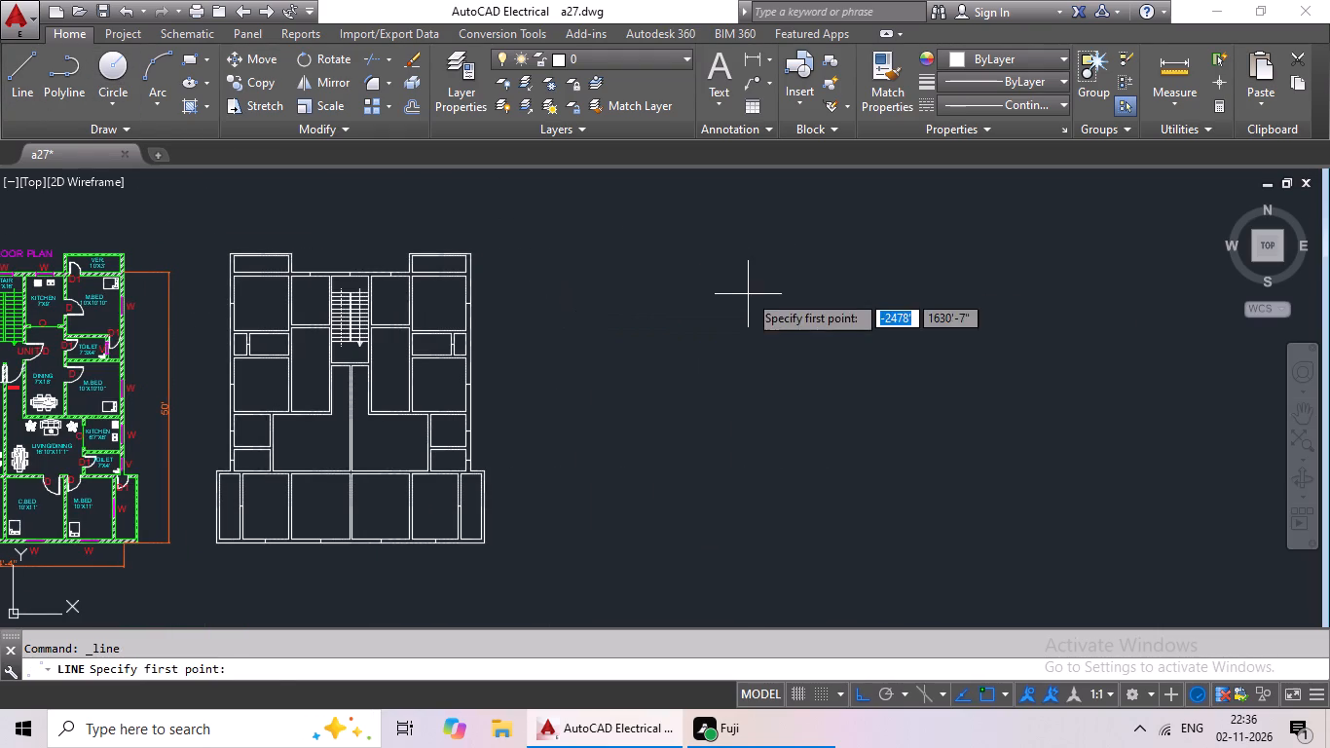
{"action": "left_click", "coordinate": [706, 290]}
{"action": "middle_click_drag", "start_coordinate": [883, 310], "coordinate": [855, 339]}
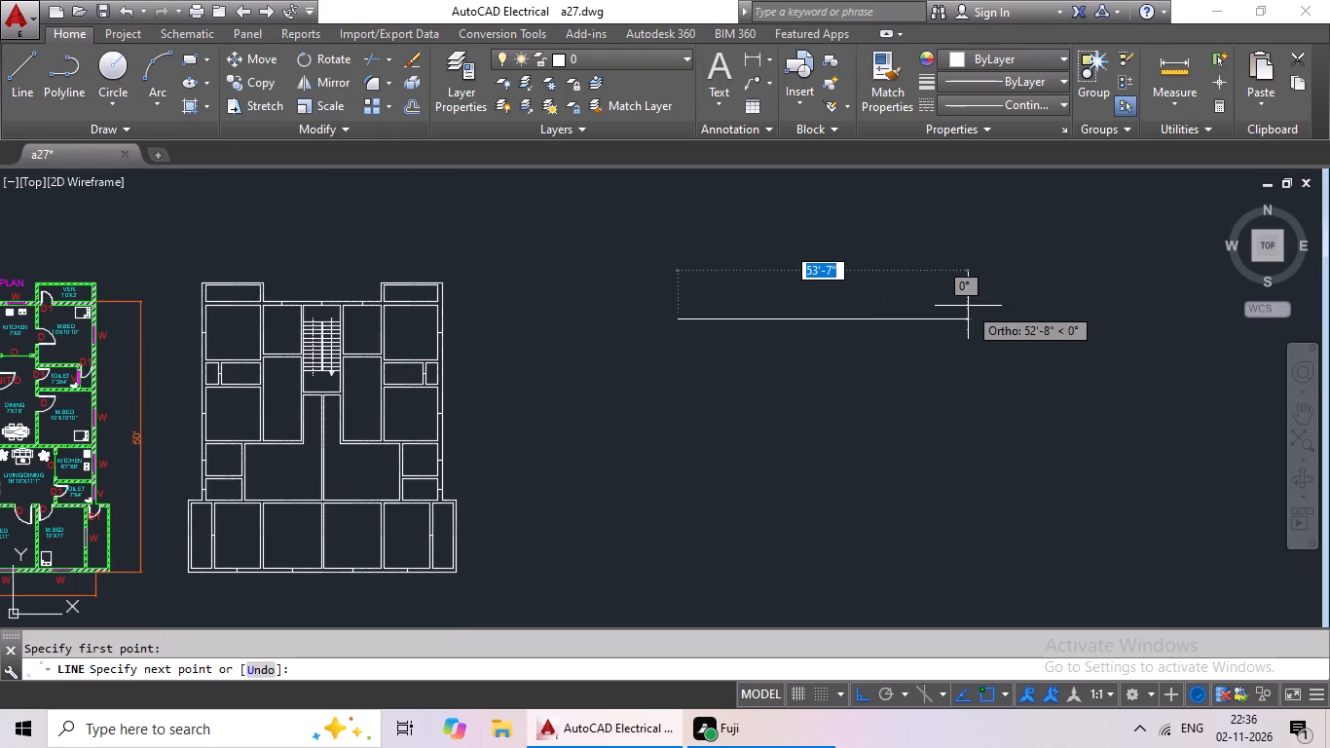
{"action": "type", "text": "3'"}
{"action": "key", "text": "Return"}
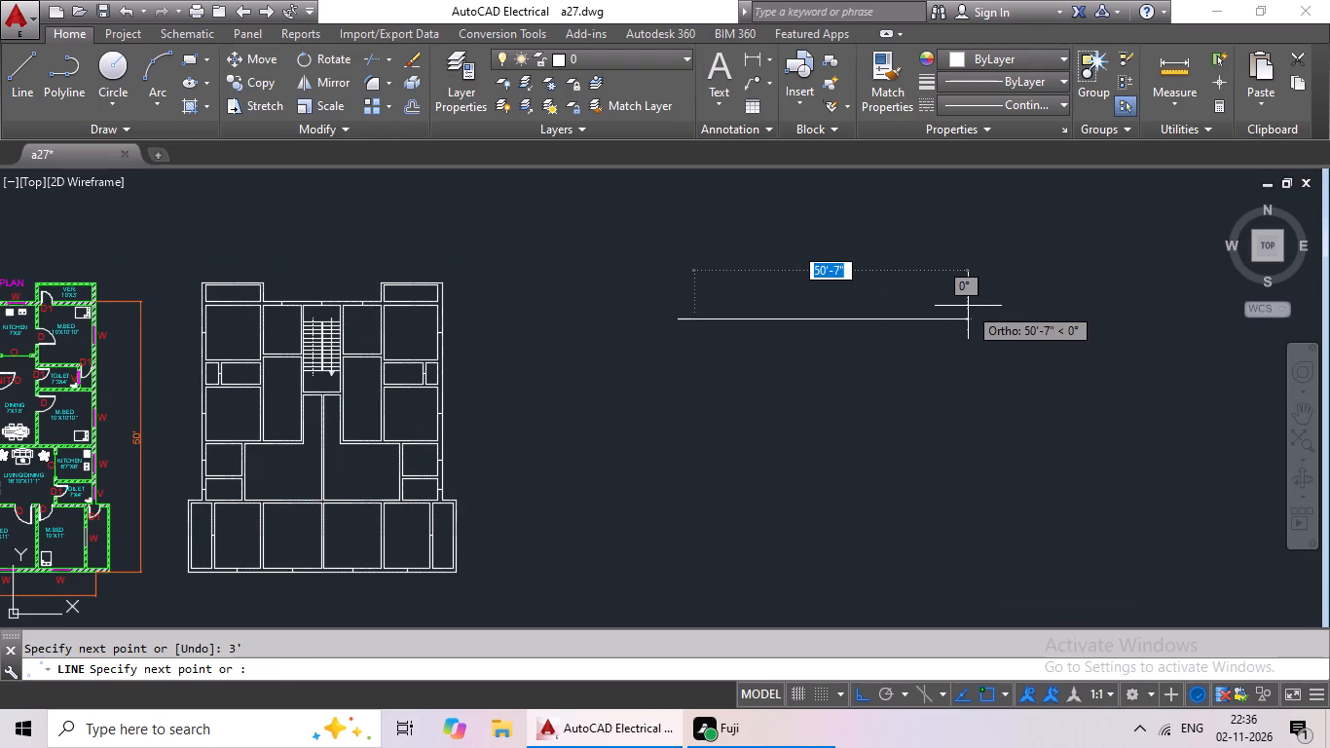
{"action": "key", "text": "Escape"}
Draw a separate vertical line 9" long just beyond the right end of the 3' line.
{"action": "scroll", "coordinate": [674, 284], "scroll_direction": "up", "scroll_amount": 2}
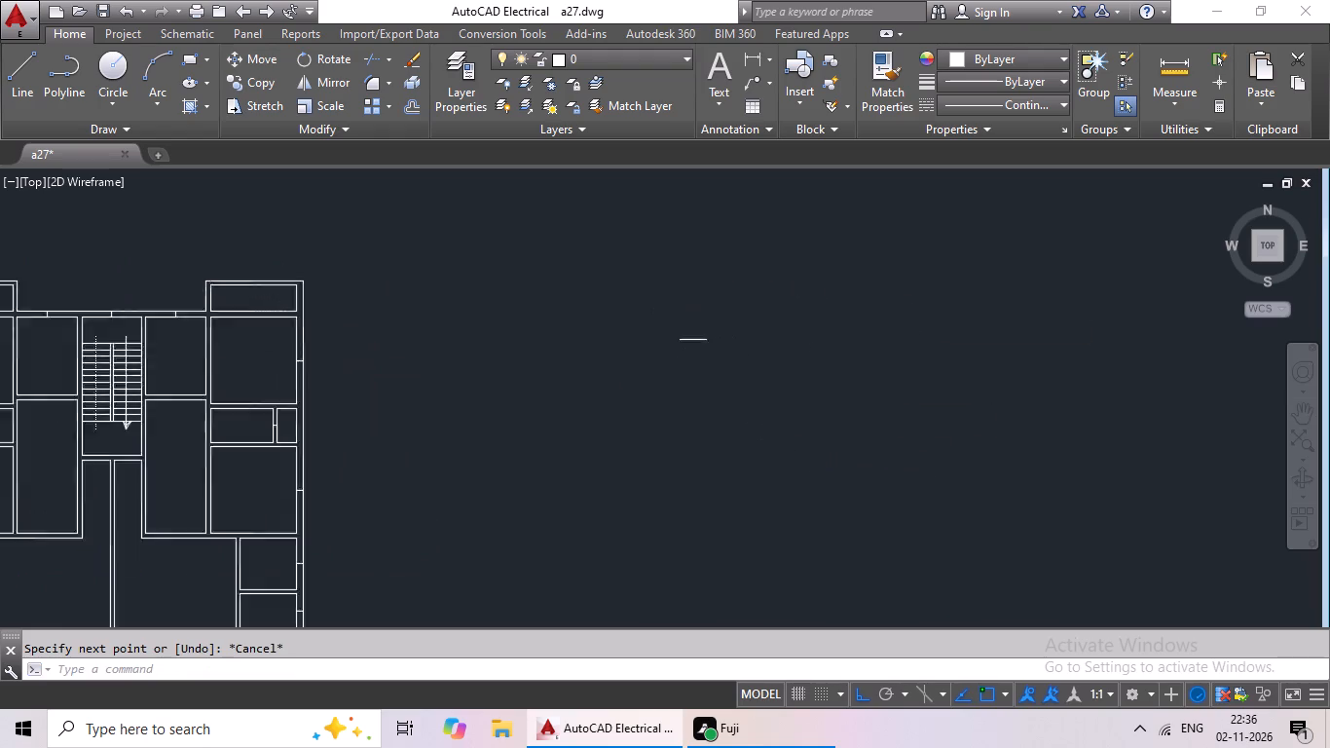
{"action": "scroll", "coordinate": [674, 284], "scroll_direction": "up", "scroll_amount": 1}
{"action": "middle_click_drag", "start_coordinate": [757, 374], "coordinate": [647, 389]}
{"action": "left_click", "coordinate": [15, 80]}
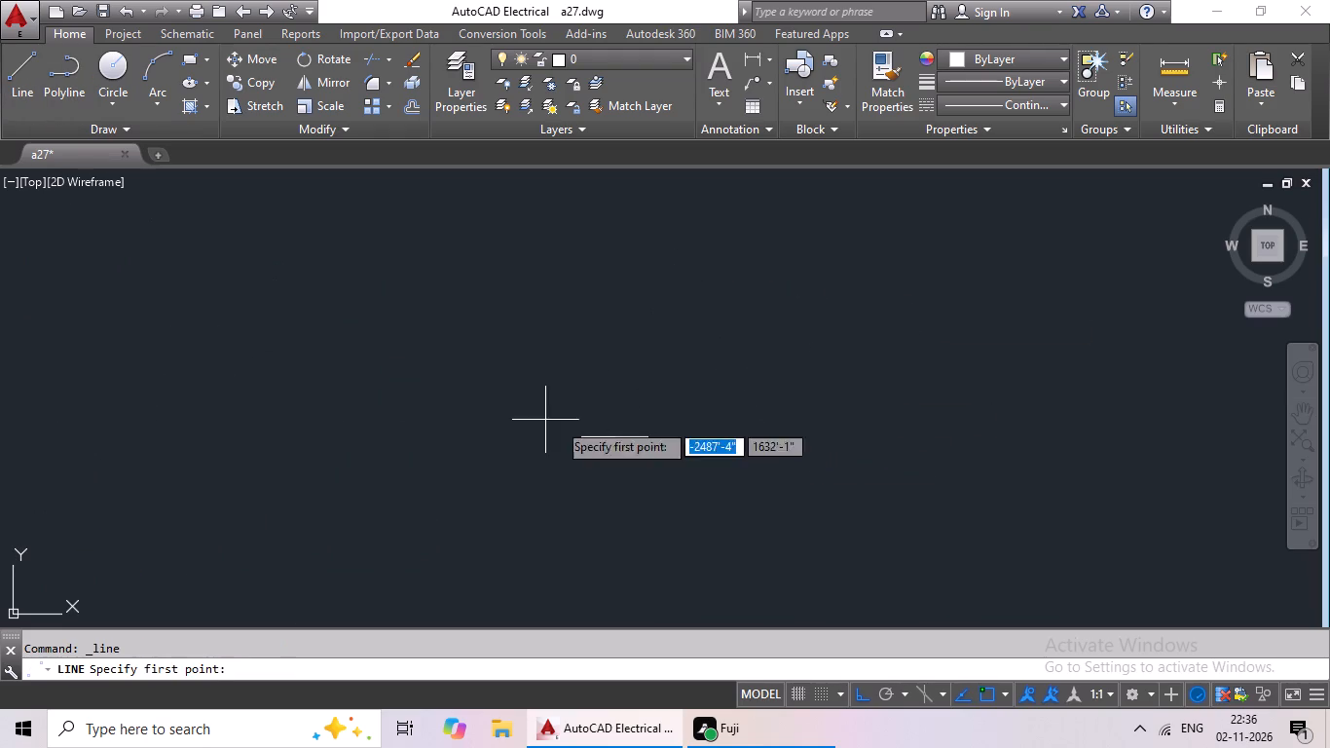
{"action": "left_click", "coordinate": [683, 418]}
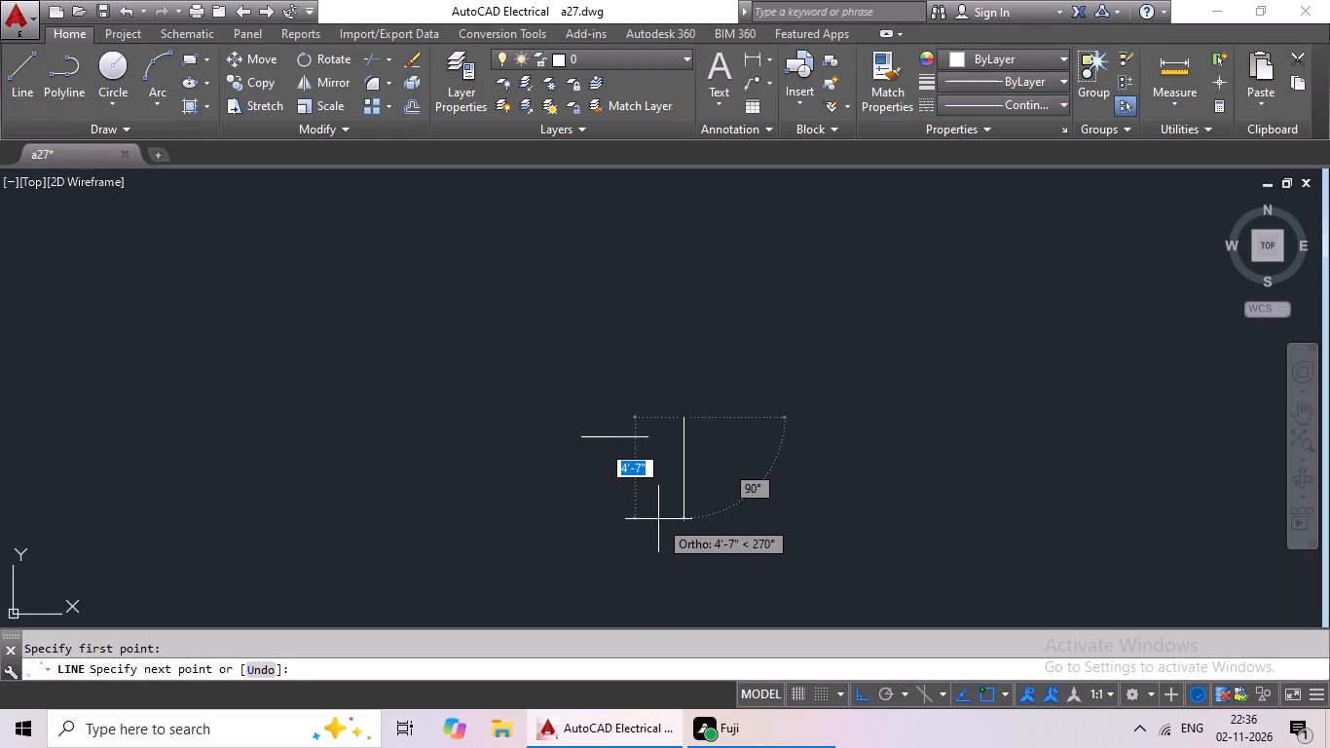
{"action": "key", "text": "9"}
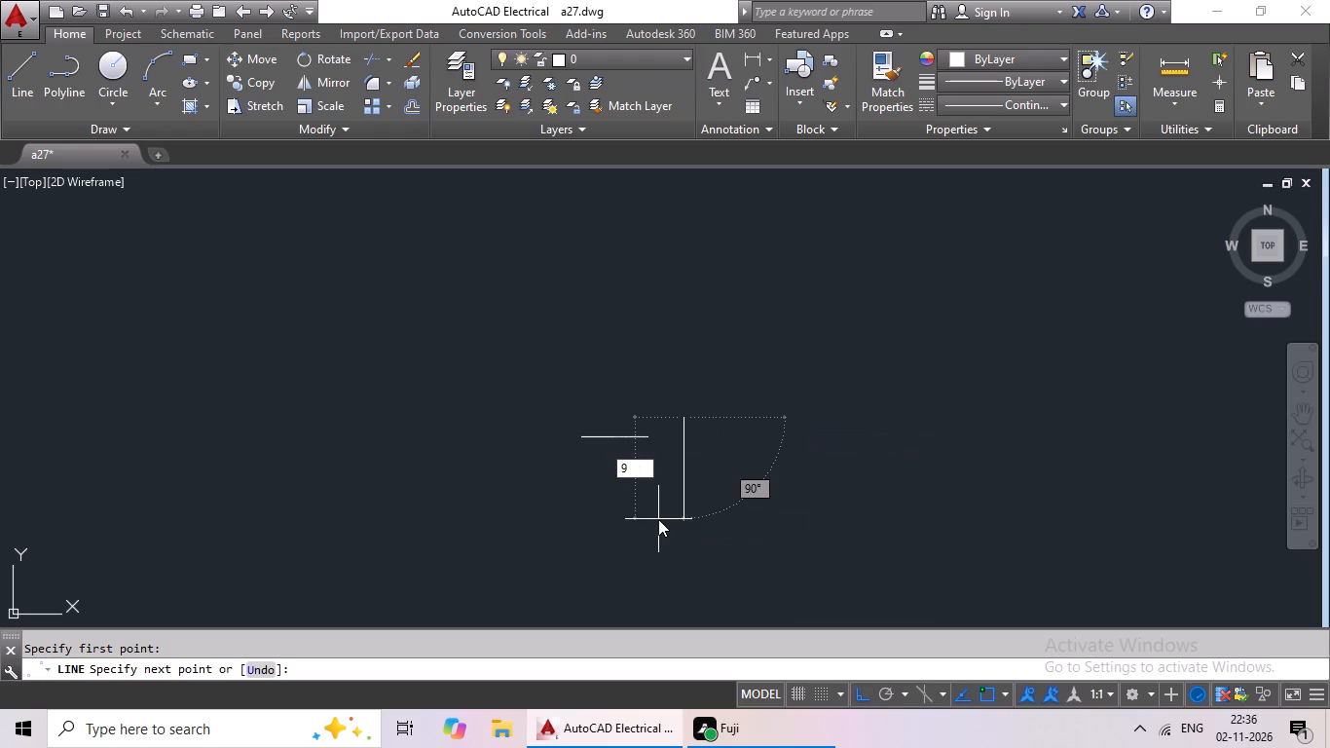
{"action": "key", "text": "shift+quotedbl"}
{"action": "key", "text": "Return"}
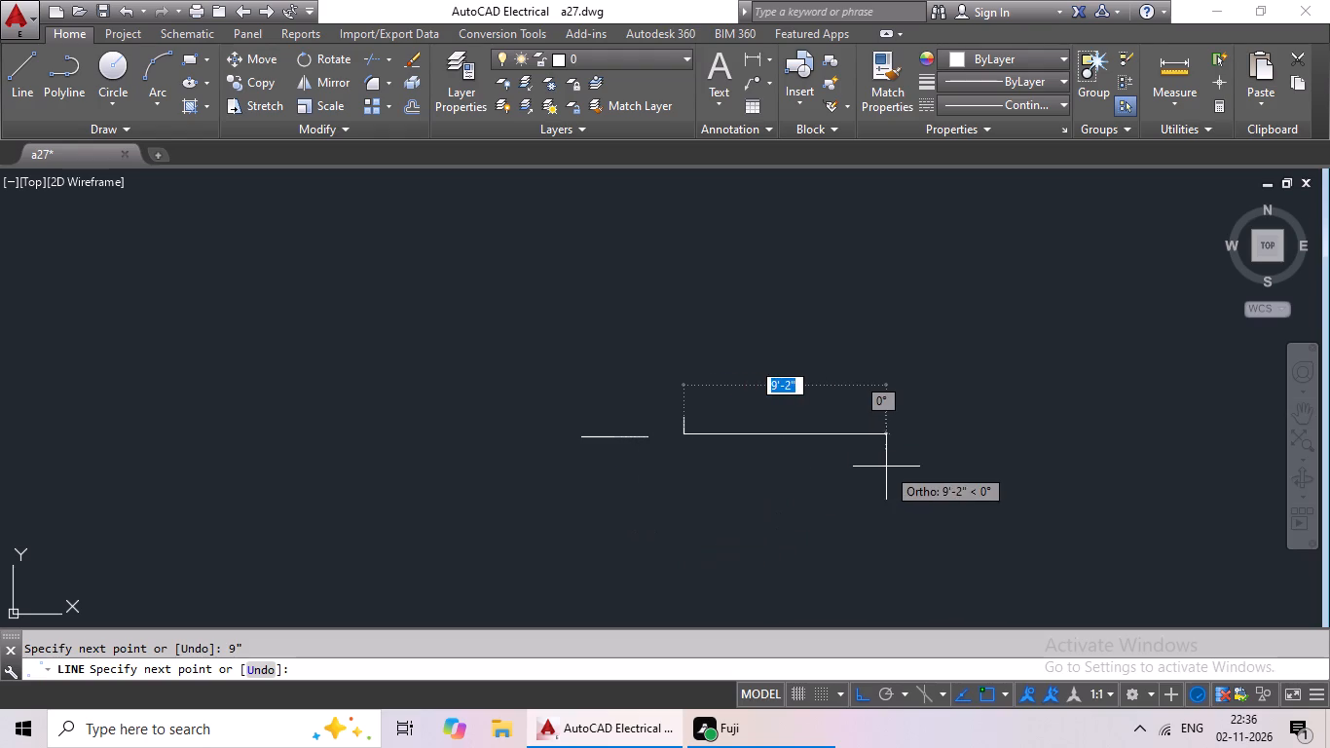
{"action": "key", "text": "Escape"}
Copy the 9" vertical line by its midpoint onto the right endpoint of the 3' line.
{"action": "scroll", "coordinate": [675, 439], "scroll_direction": "up", "scroll_amount": 2}
{"action": "middle_click_drag", "start_coordinate": [639, 462], "coordinate": [652, 386]}
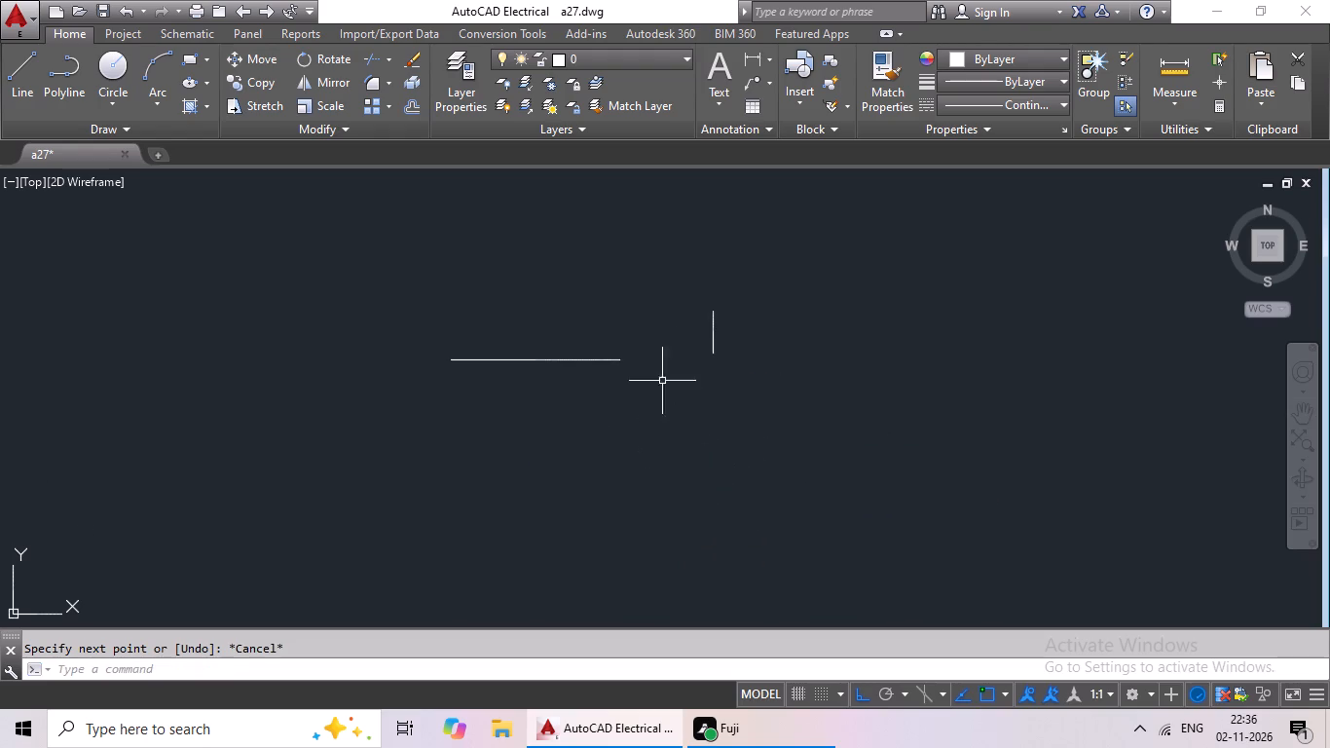
{"action": "left_click", "coordinate": [711, 323]}
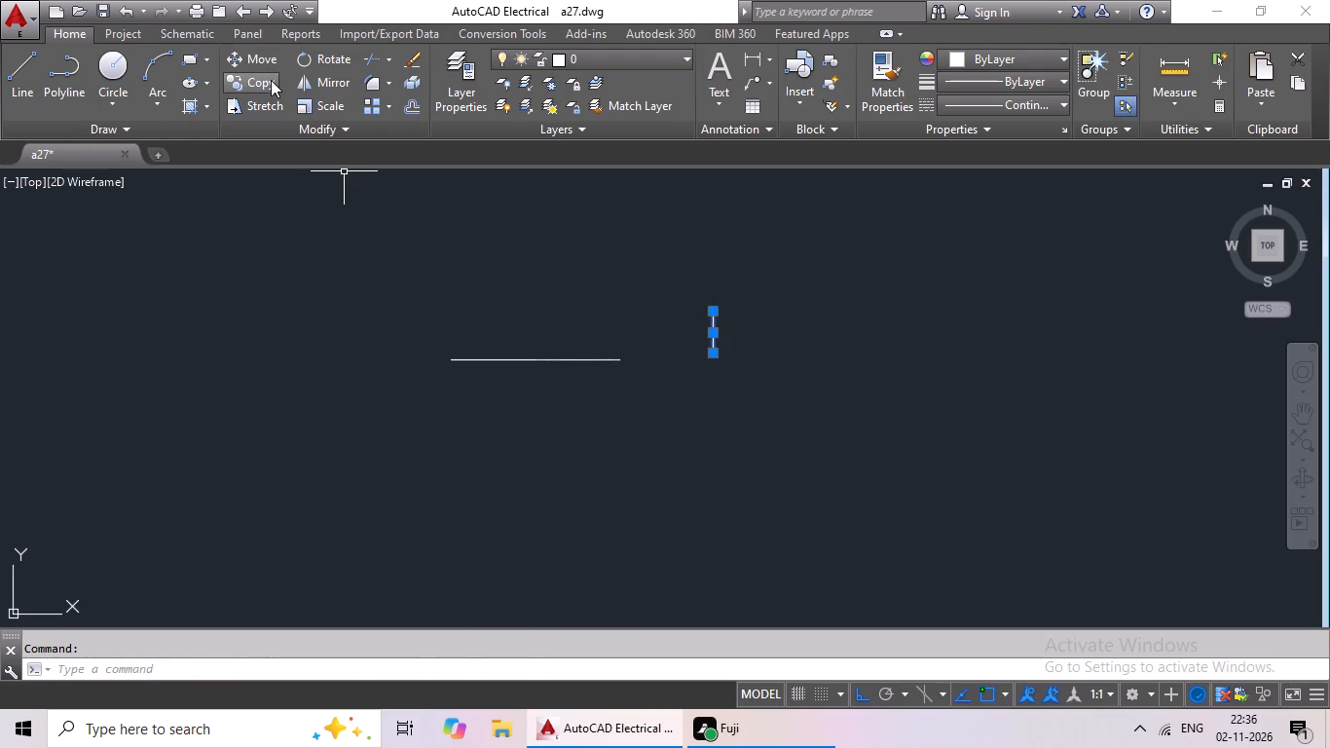
{"action": "left_click", "coordinate": [271, 80]}
{"action": "left_click", "coordinate": [713, 333]}
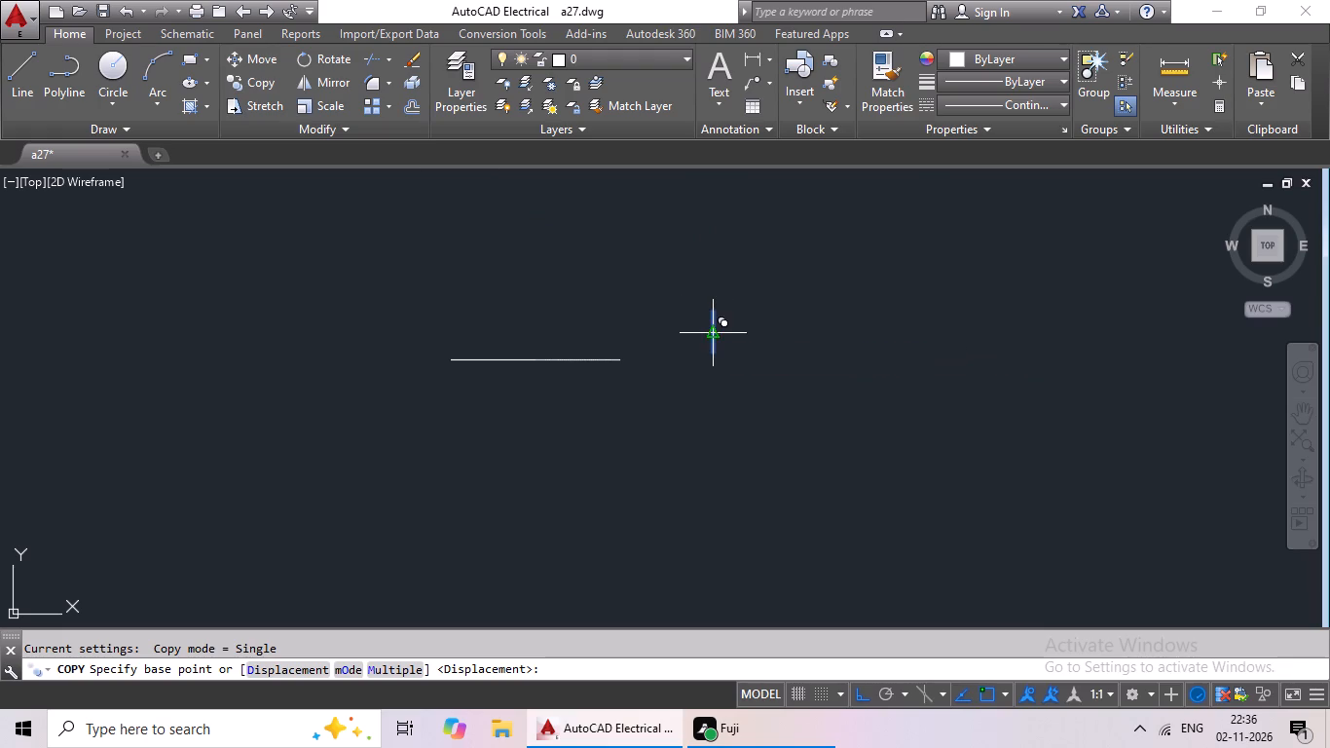
{"action": "scroll", "coordinate": [632, 377], "scroll_direction": "up", "scroll_amount": 3}
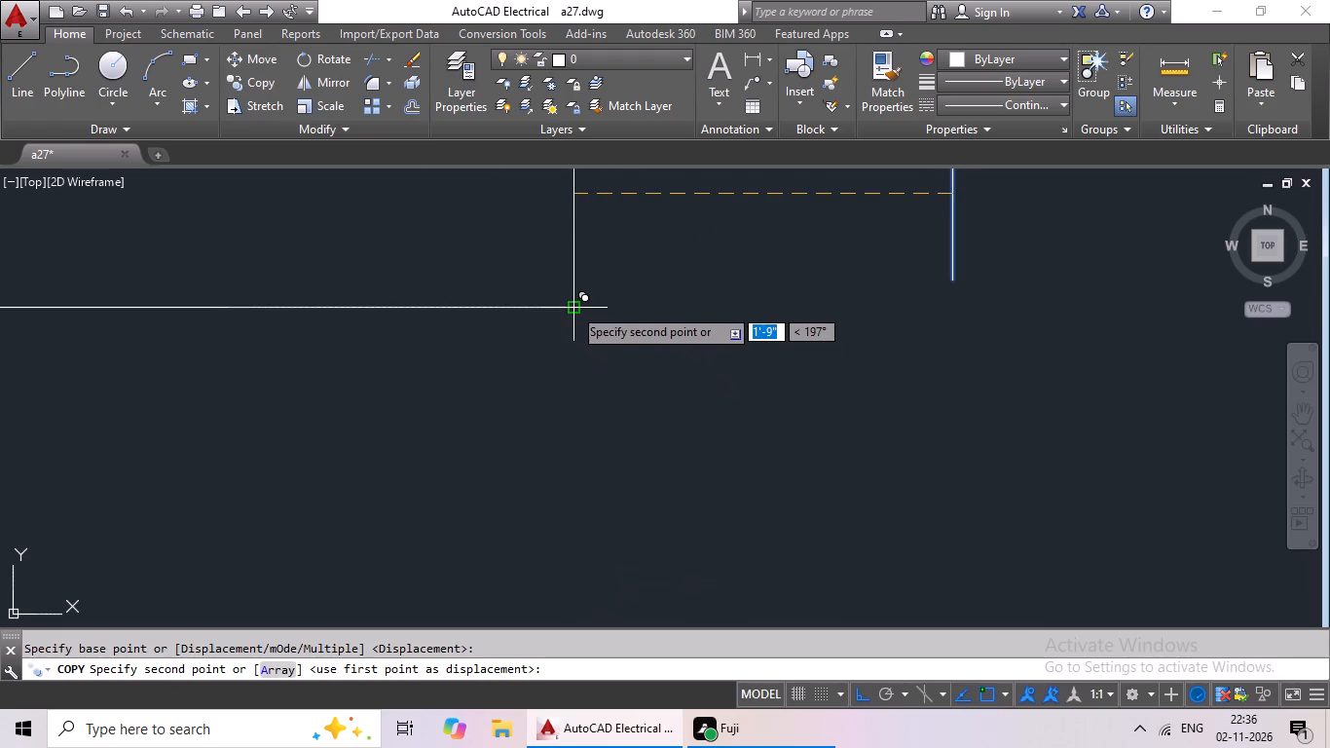
{"action": "left_click", "coordinate": [573, 307]}
Delete the original freestanding 9" vertical line, keeping the copy on the 3' line.
{"action": "middle_click_drag", "start_coordinate": [779, 297], "coordinate": [732, 416]}
{"action": "left_click_drag", "start_coordinate": [1038, 256], "coordinate": [834, 331]}
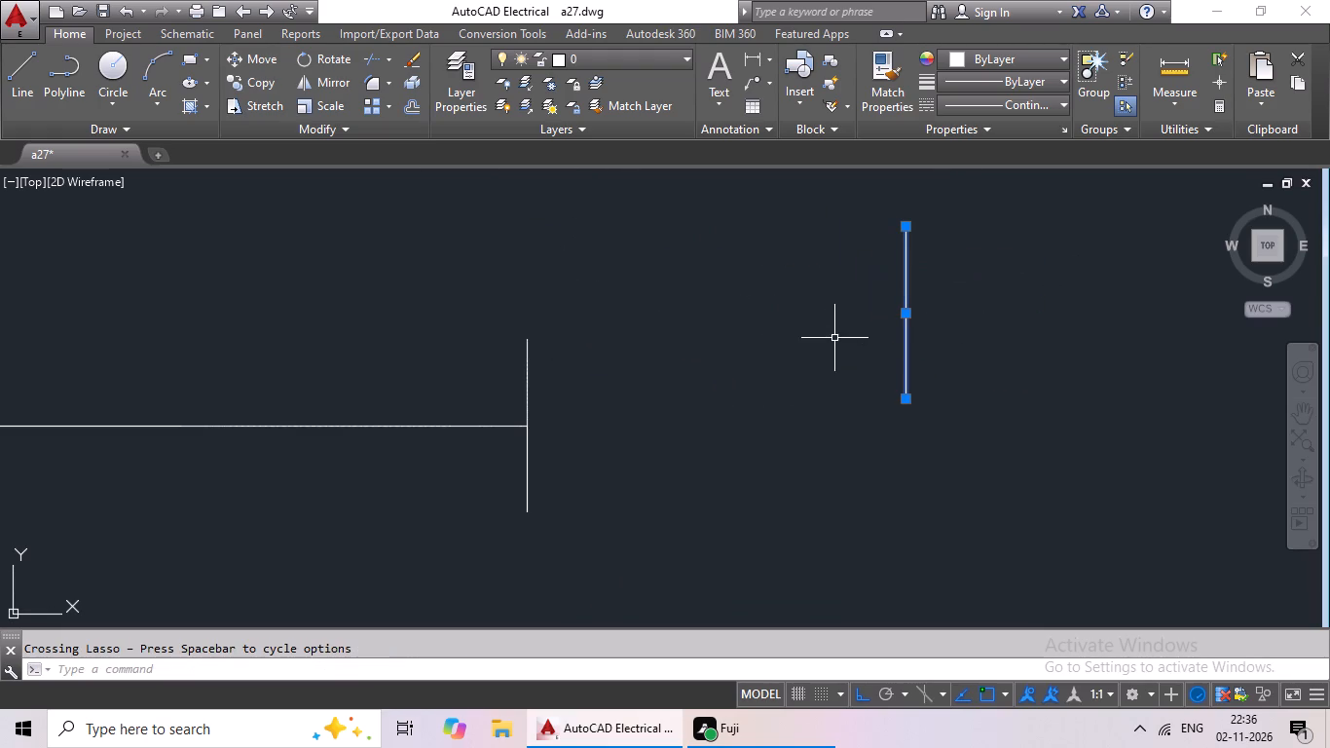
{"action": "key", "text": "Delete"}
Offset the 9" vertical line by 3' to the left end of the horizontal line.
{"action": "scroll", "coordinate": [842, 324], "scroll_direction": "down", "scroll_amount": 1}
{"action": "middle_click_drag", "start_coordinate": [829, 343], "coordinate": [918, 319]}
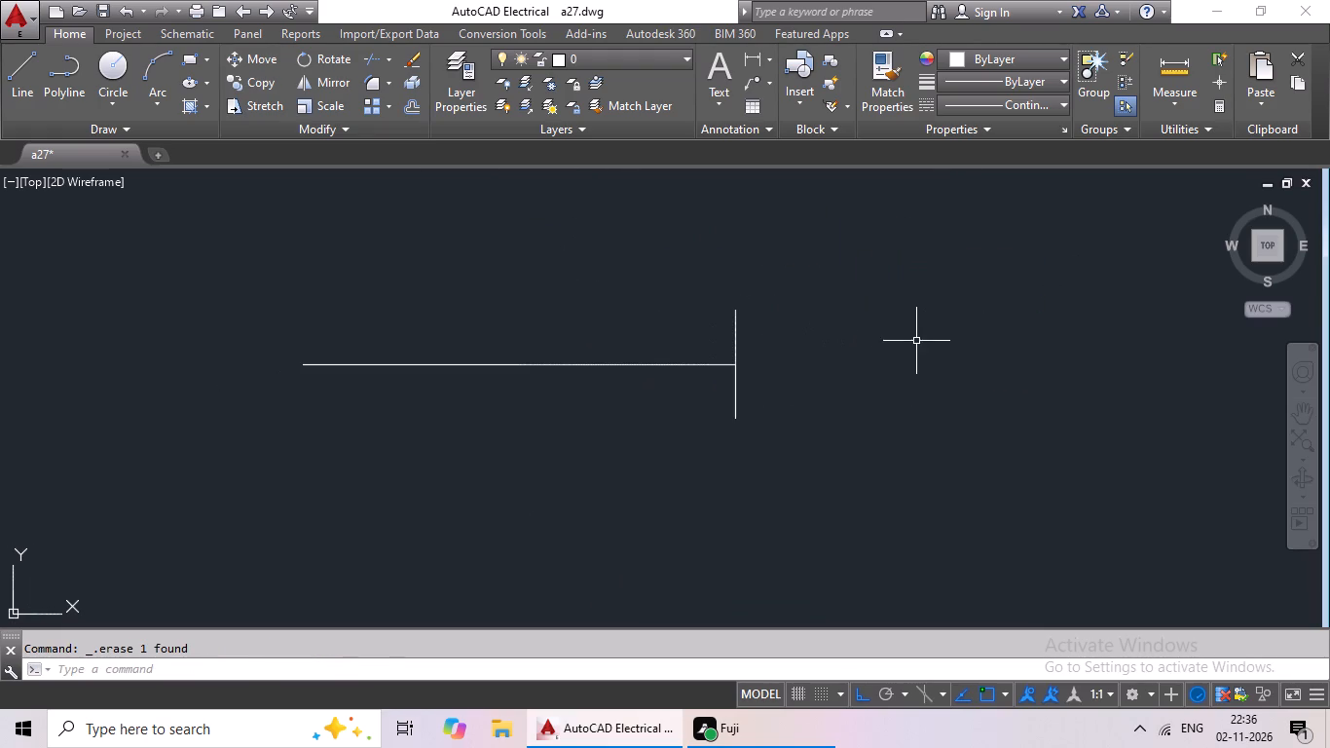
{"action": "key", "text": "o"}
{"action": "key", "text": "Return"}
{"action": "type", "text": "3'"}
{"action": "key", "text": "Return"}
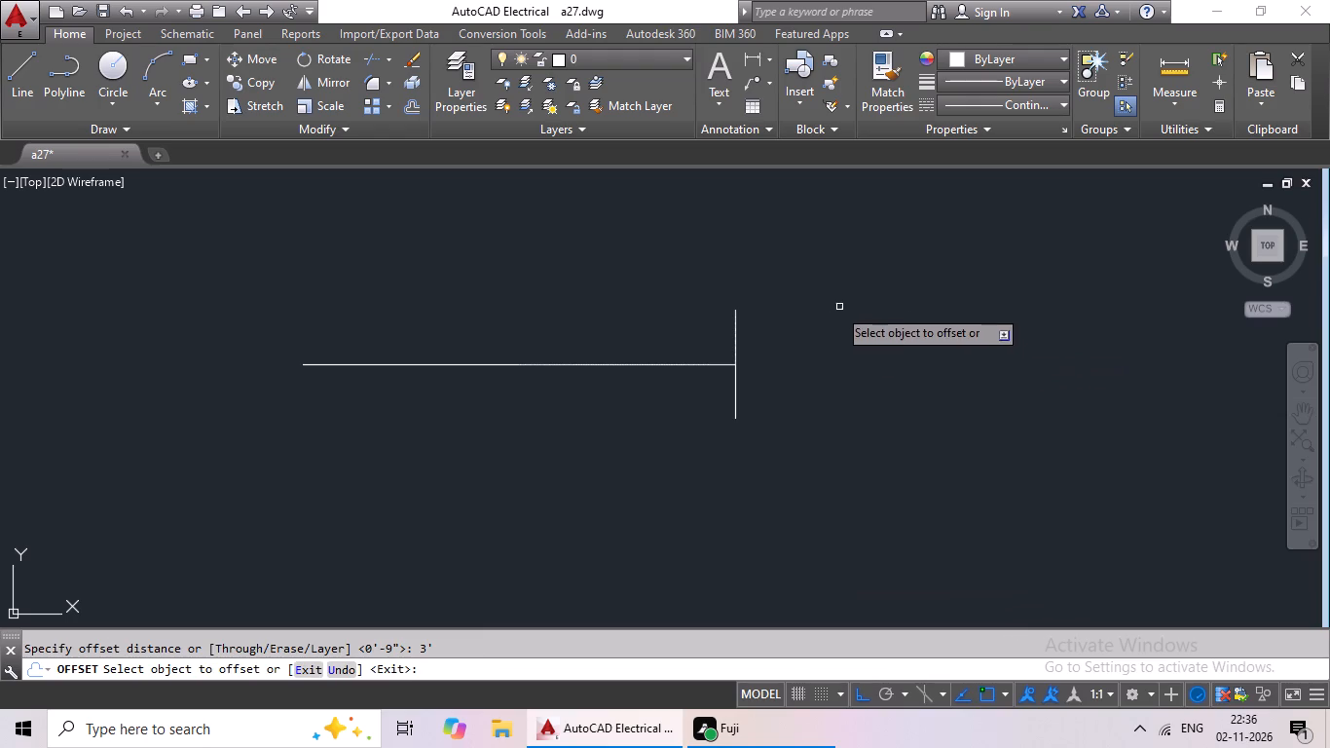
{"action": "left_click", "coordinate": [737, 318]}
{"action": "left_click", "coordinate": [665, 327]}
{"action": "key", "text": "Escape"}
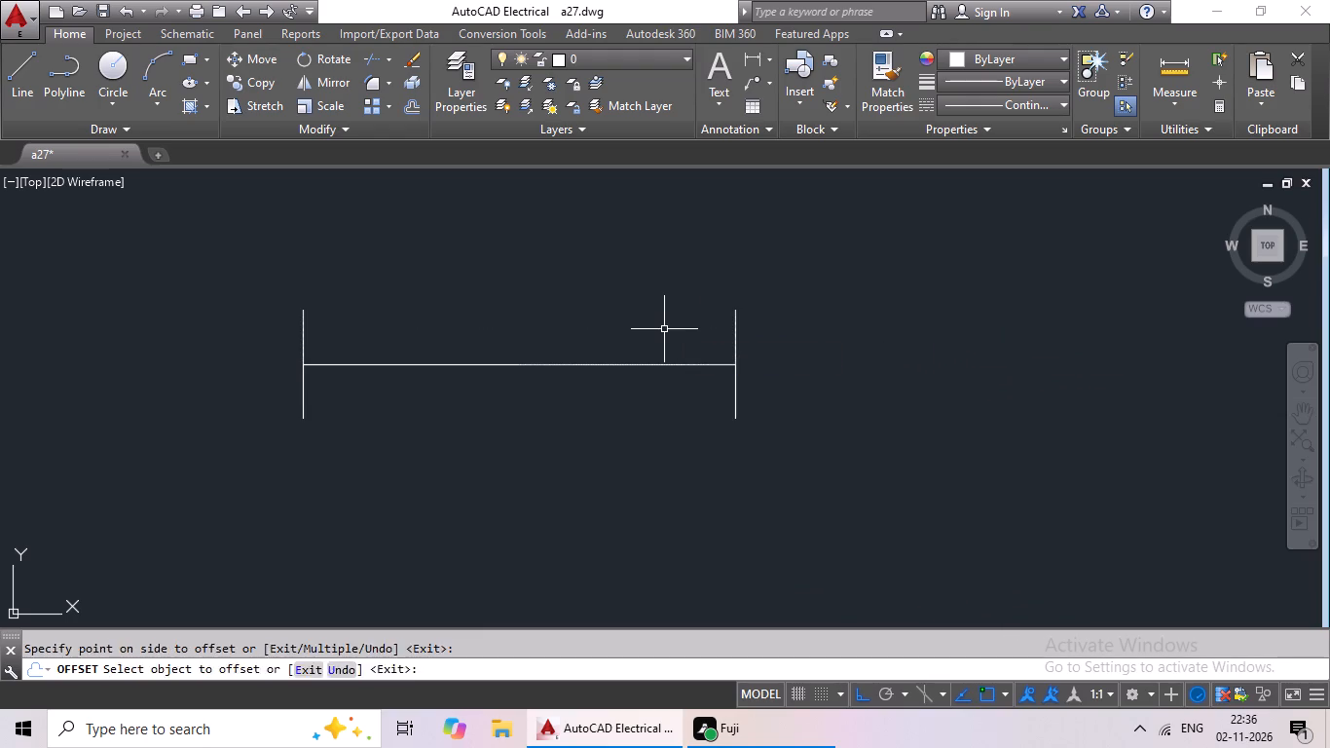
{"action": "key", "text": "Escape"}
Offset both 9" vertical end lines outward by 1" to form the window's side frames.
{"action": "key", "text": "o"}
{"action": "key", "text": "Return"}
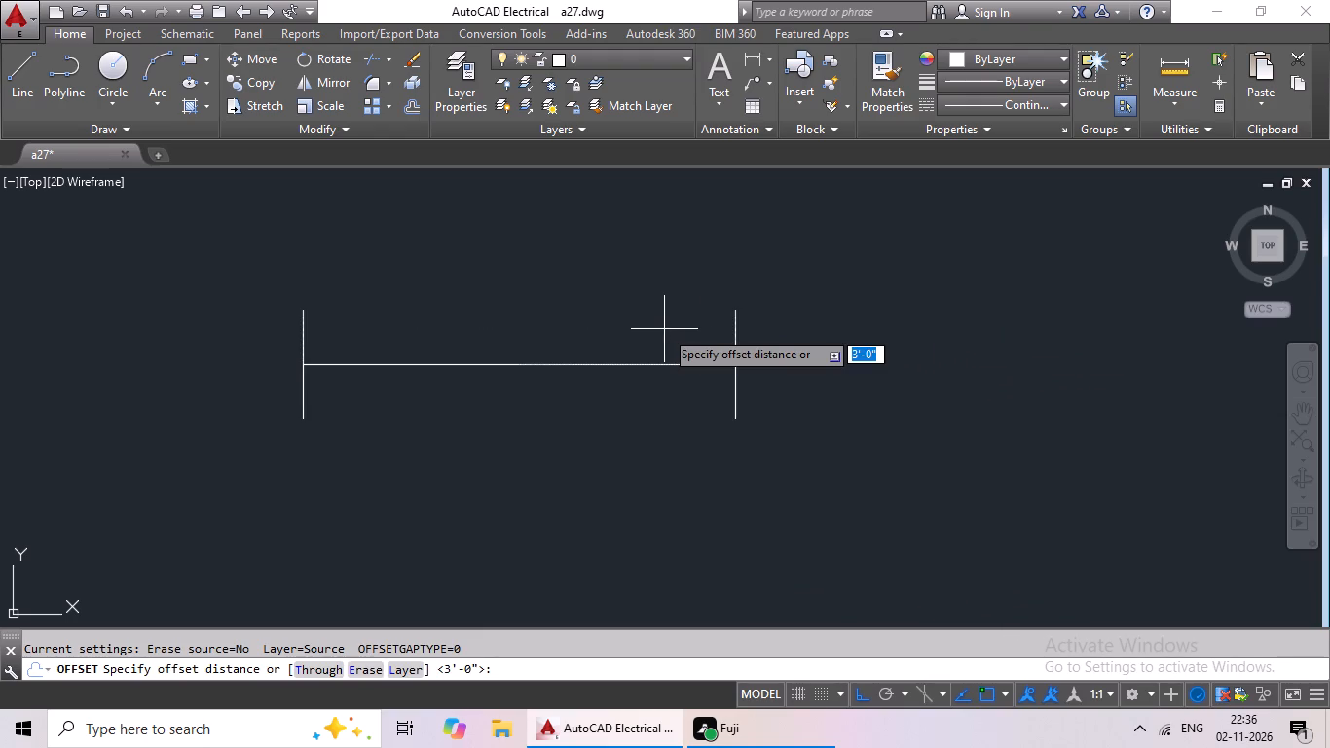
{"action": "key", "text": "1"}
{"action": "key", "text": "shift+quotedbl"}
{"action": "key", "text": "Return"}
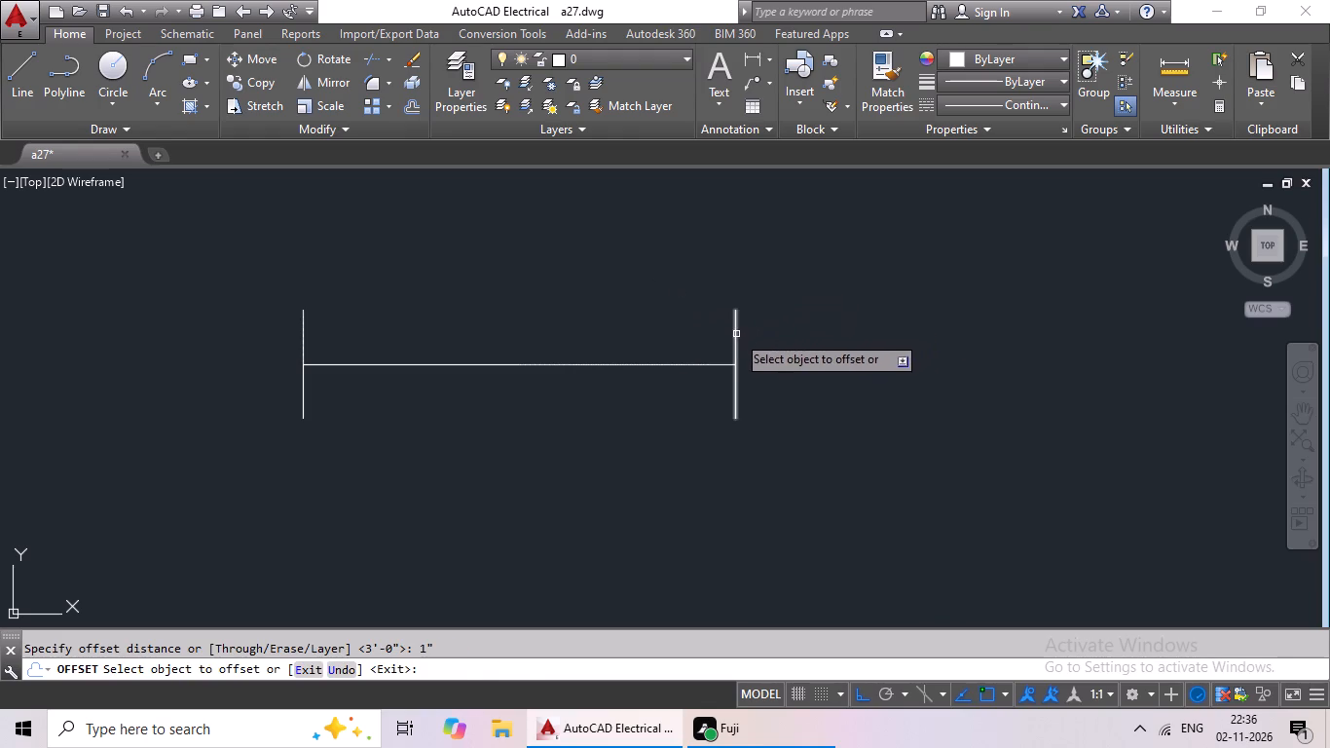
{"action": "left_click_drag", "start_coordinate": [736, 334], "coordinate": [762, 335]}
{"action": "left_click", "coordinate": [780, 332]}
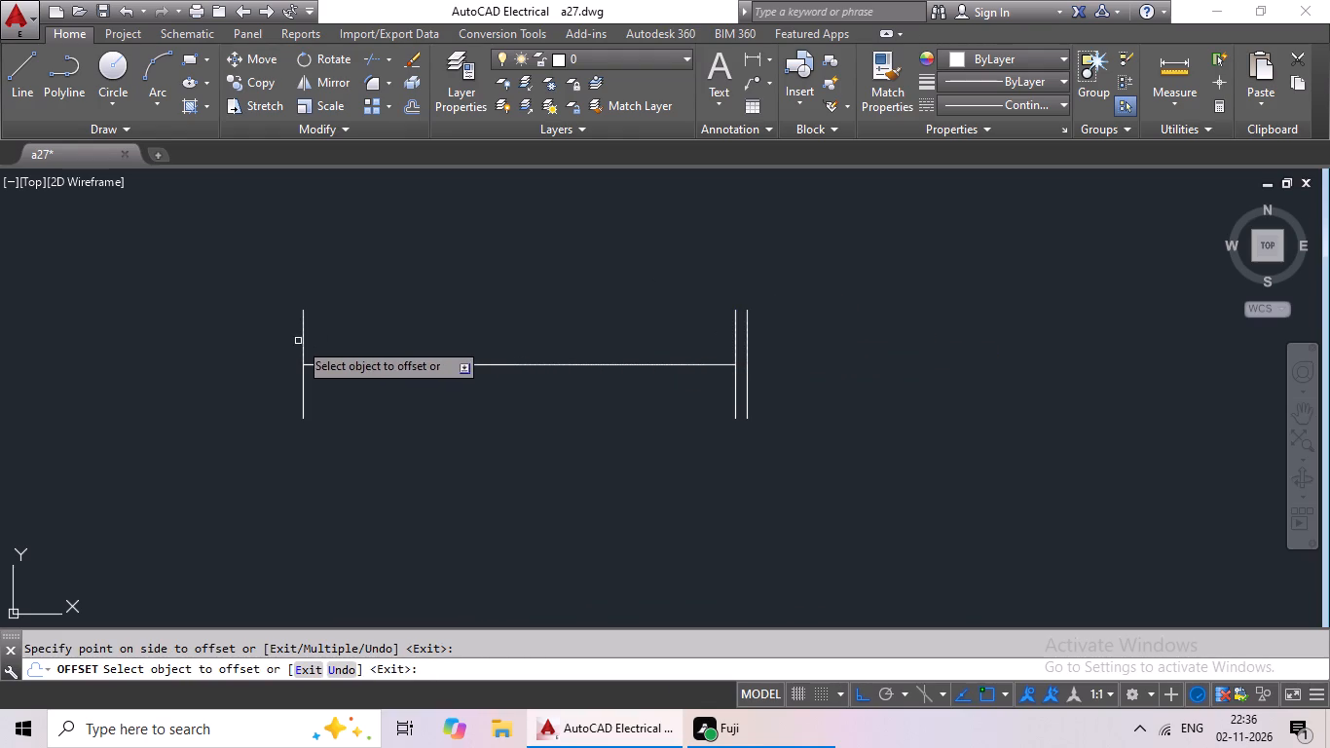
{"action": "left_click_drag", "start_coordinate": [304, 332], "coordinate": [250, 332]}
{"action": "left_click", "coordinate": [212, 332]}
{"action": "key", "text": "Escape"}
{"action": "key", "text": "Escape"}
Offset the window's horizontal centre line by 1/2" upward and downward to form the glazing lines.
{"action": "key", "text": "o"}
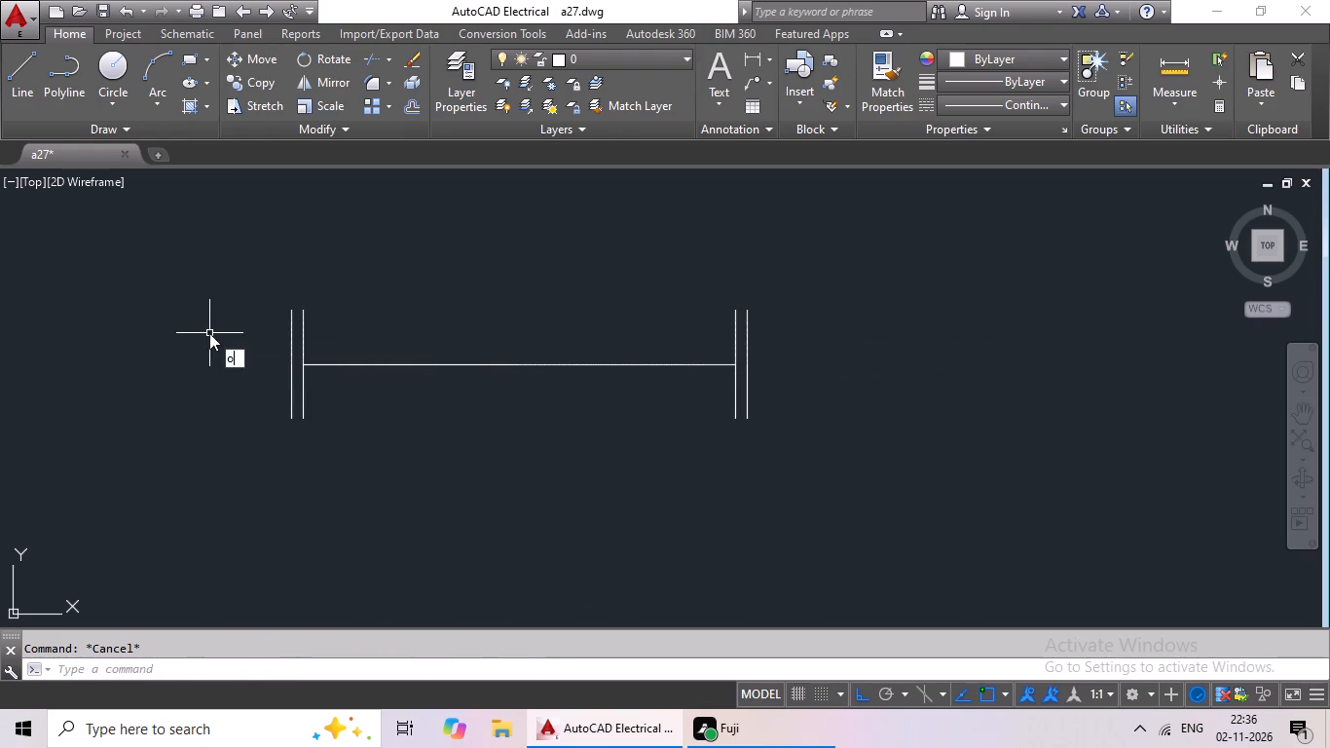
{"action": "key", "text": "Return"}
{"action": "key", "text": "1"}
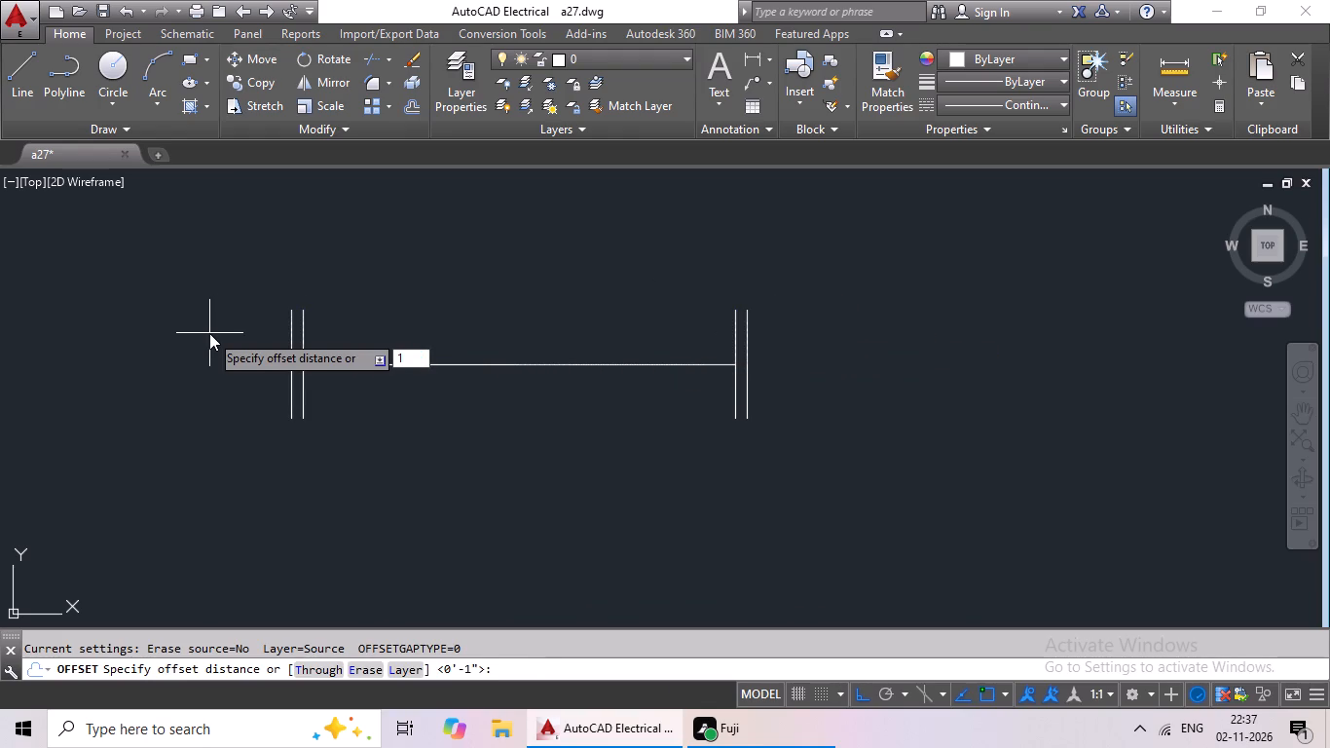
{"action": "type", "text": "/2"}
{"action": "key", "text": "shift+quotedbl"}
{"action": "key", "text": "Return"}
{"action": "left_click_drag", "start_coordinate": [466, 365], "coordinate": [479, 350]}
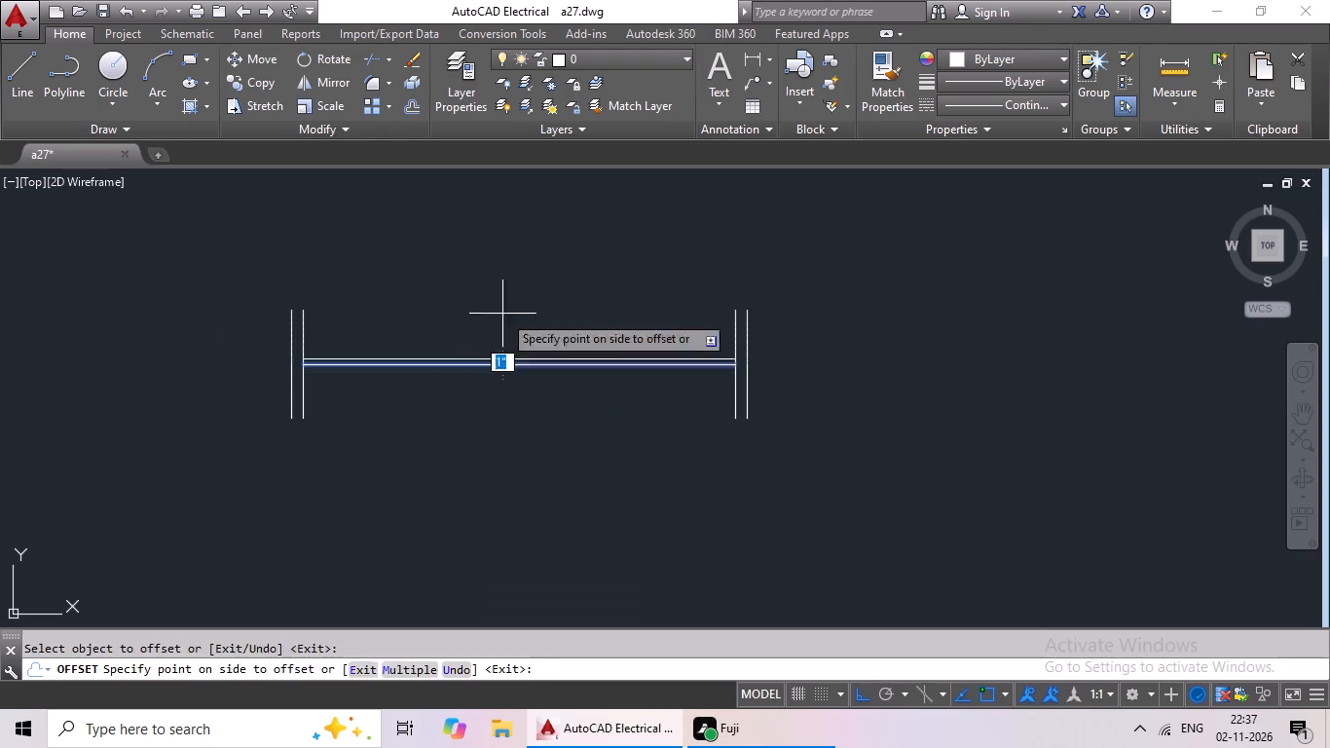
{"action": "left_click", "coordinate": [502, 314]}
{"action": "scroll", "coordinate": [544, 393], "scroll_direction": "up", "scroll_amount": 2}
{"action": "double_click", "coordinate": [581, 318]}
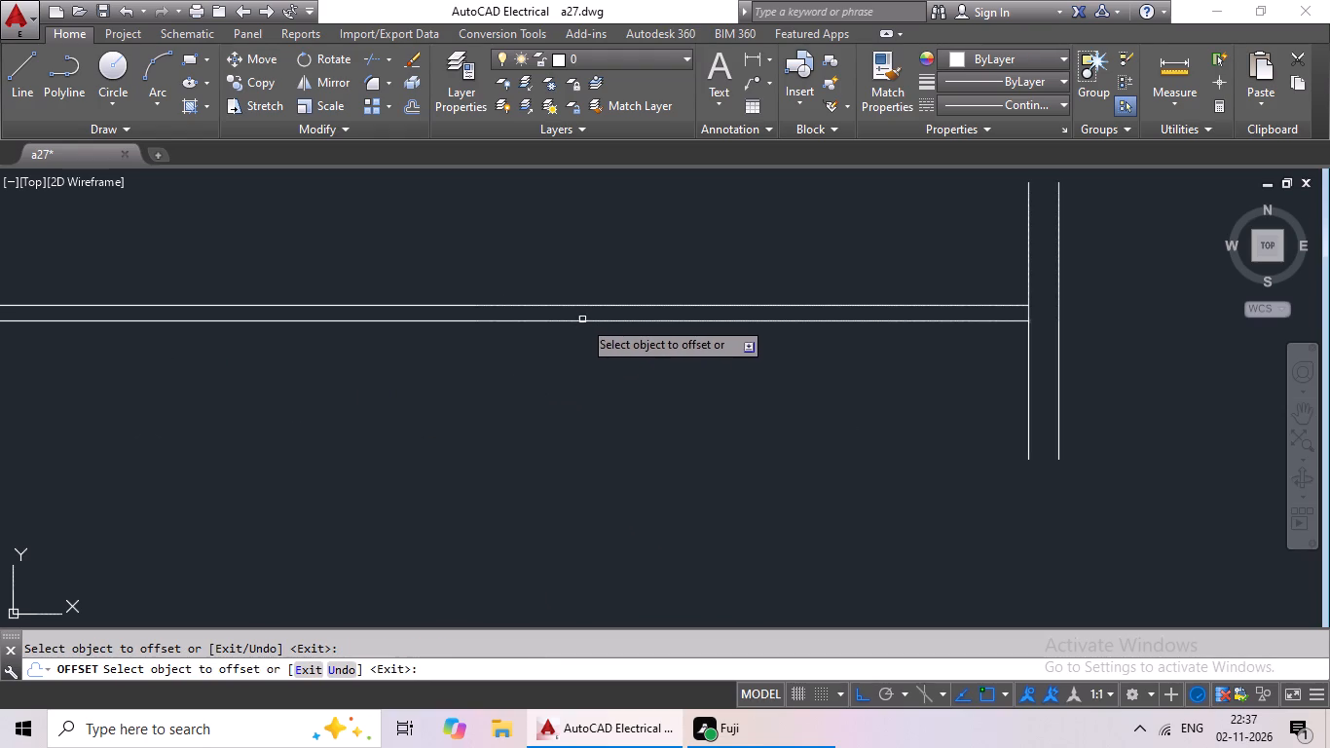
{"action": "left_click_drag", "start_coordinate": [583, 323], "coordinate": [585, 339]}
{"action": "left_click", "coordinate": [598, 404]}
{"action": "scroll", "coordinate": [618, 393], "scroll_direction": "down", "scroll_amount": 3}
{"action": "middle_click_drag", "start_coordinate": [635, 329], "coordinate": [655, 302]}
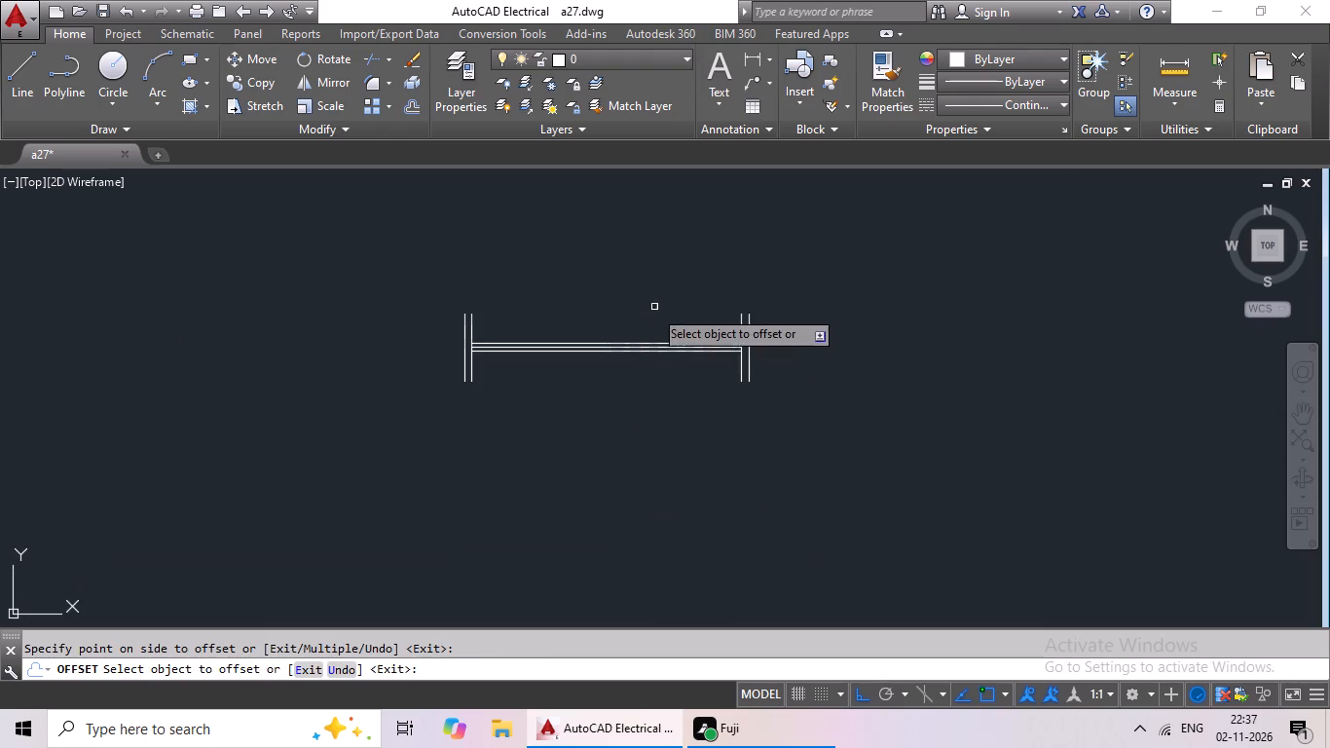
{"action": "key", "text": "Escape"}
{"action": "key", "text": "Escape"}
Copy the complete horizontal 3' window symbol and paste the duplicate directly below the original.
{"action": "left_click_drag", "start_coordinate": [672, 265], "coordinate": [857, 312]}
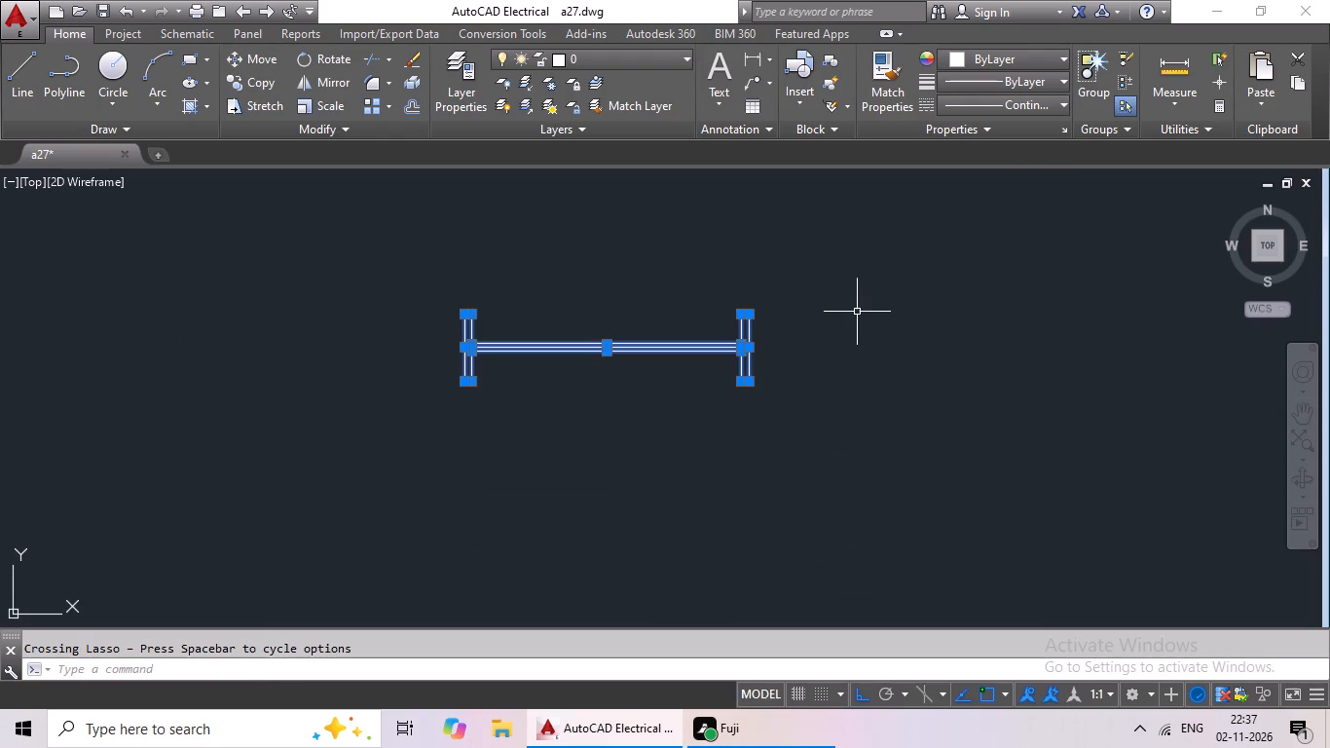
{"action": "key", "text": "ctrl+c"}
{"action": "key", "text": "ctrl+v"}
{"action": "scroll", "coordinate": [728, 378], "scroll_direction": "down", "scroll_amount": 1, "text": "ctrl"}
{"action": "middle_click_drag", "start_coordinate": [725, 379], "coordinate": [718, 343]}
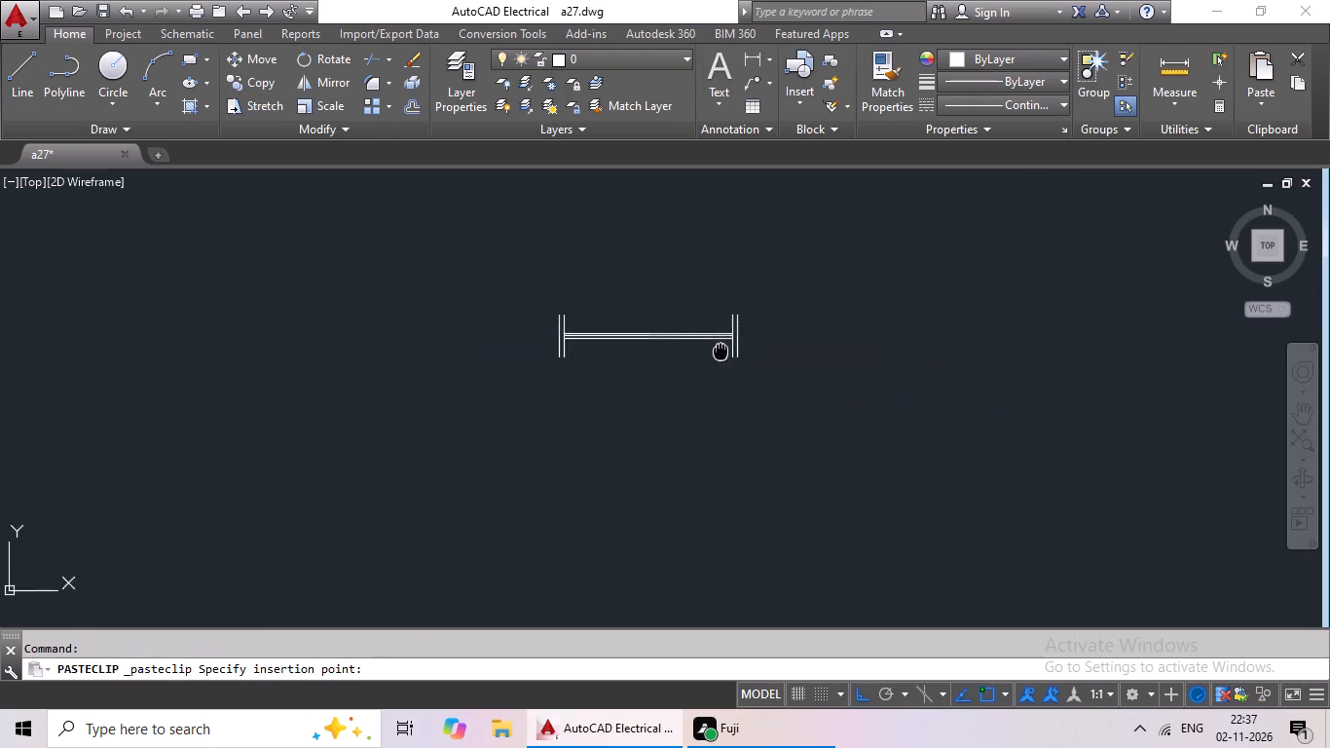
{"action": "middle_click_drag", "start_coordinate": [718, 343], "coordinate": [702, 283]}
{"action": "middle_click", "coordinate": [701, 279]}
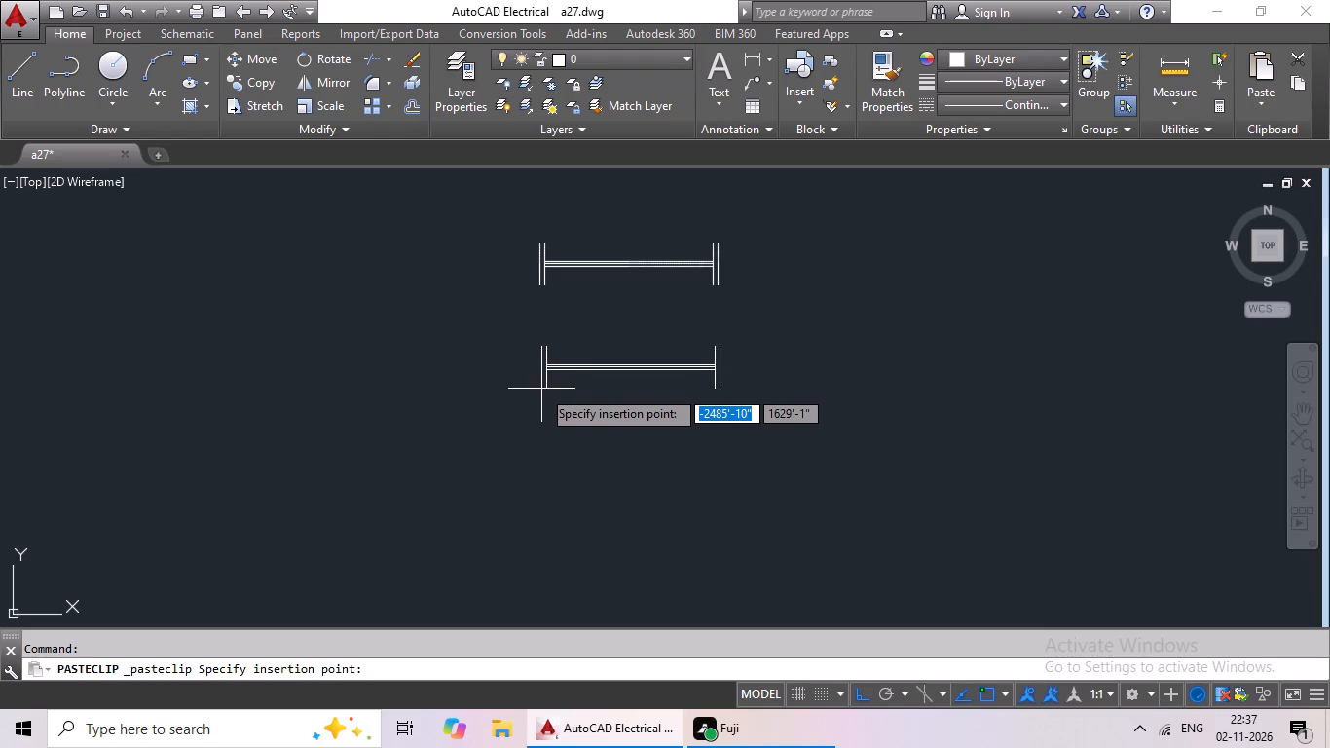
{"action": "left_click", "coordinate": [539, 387]}
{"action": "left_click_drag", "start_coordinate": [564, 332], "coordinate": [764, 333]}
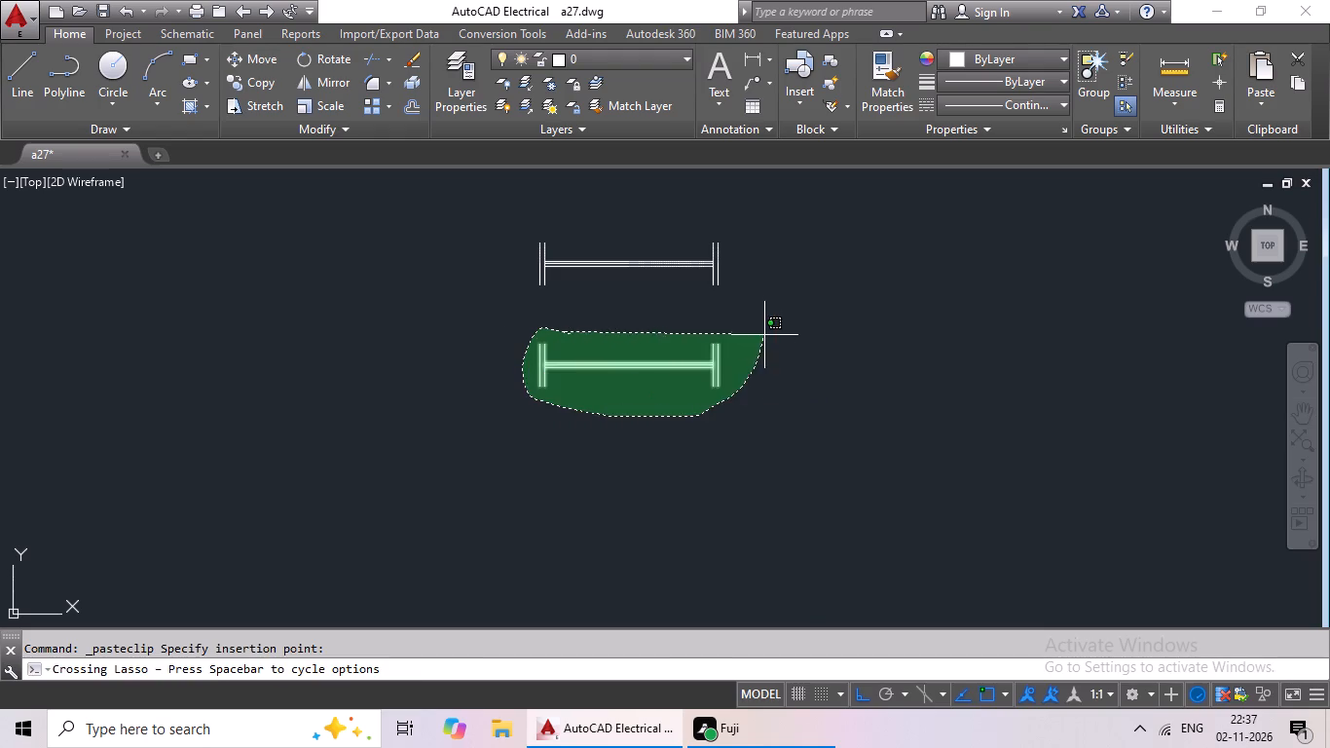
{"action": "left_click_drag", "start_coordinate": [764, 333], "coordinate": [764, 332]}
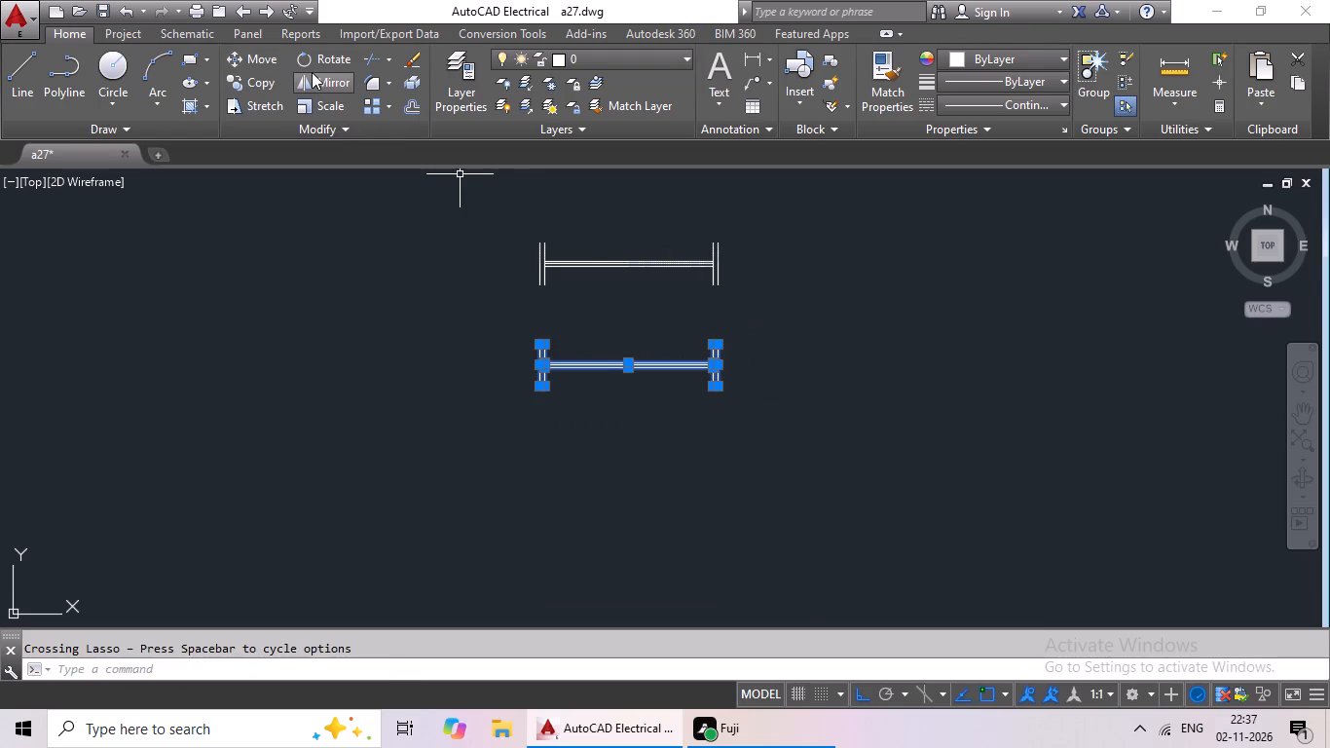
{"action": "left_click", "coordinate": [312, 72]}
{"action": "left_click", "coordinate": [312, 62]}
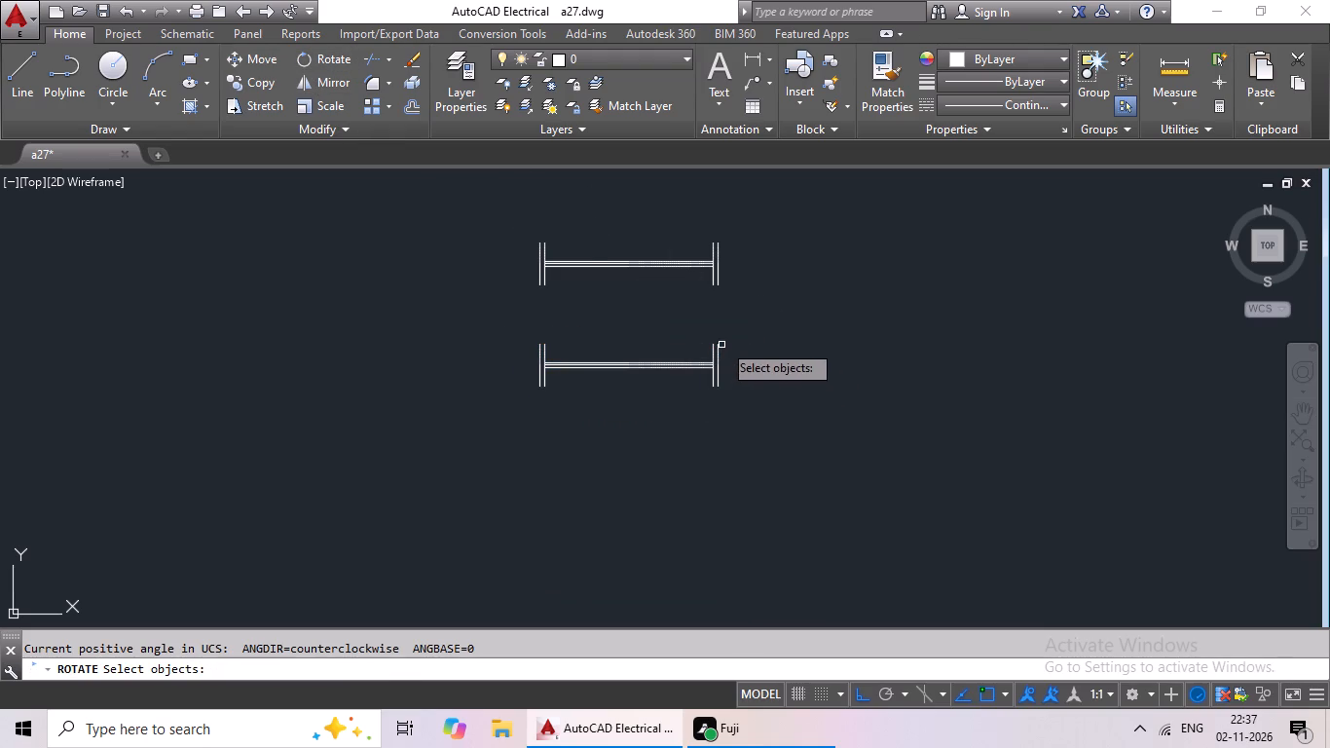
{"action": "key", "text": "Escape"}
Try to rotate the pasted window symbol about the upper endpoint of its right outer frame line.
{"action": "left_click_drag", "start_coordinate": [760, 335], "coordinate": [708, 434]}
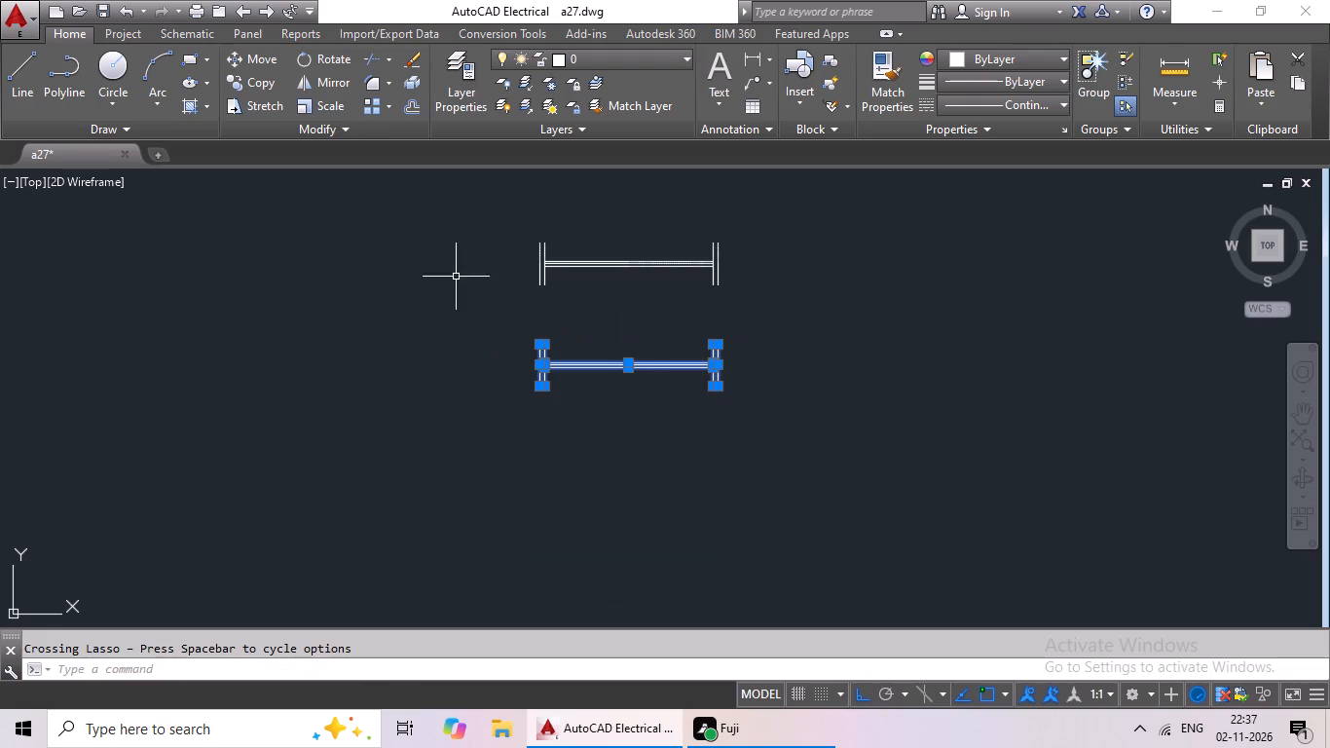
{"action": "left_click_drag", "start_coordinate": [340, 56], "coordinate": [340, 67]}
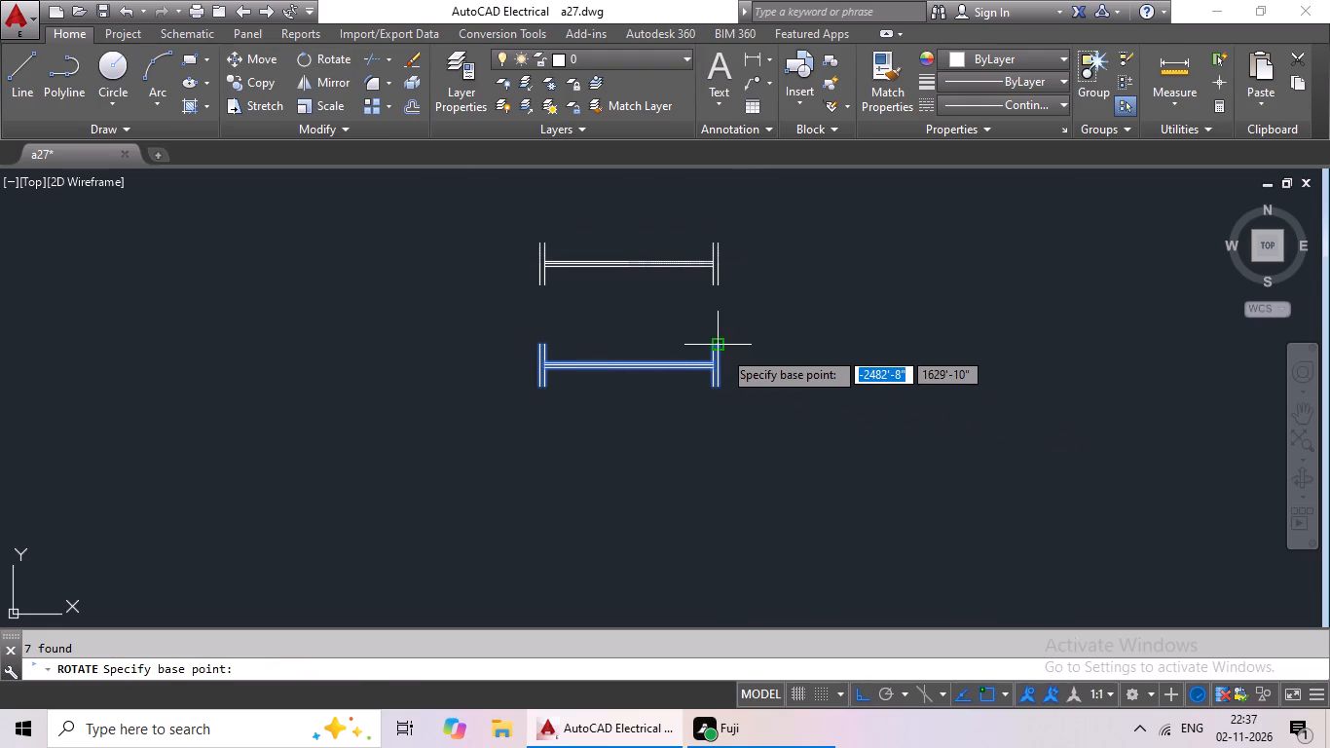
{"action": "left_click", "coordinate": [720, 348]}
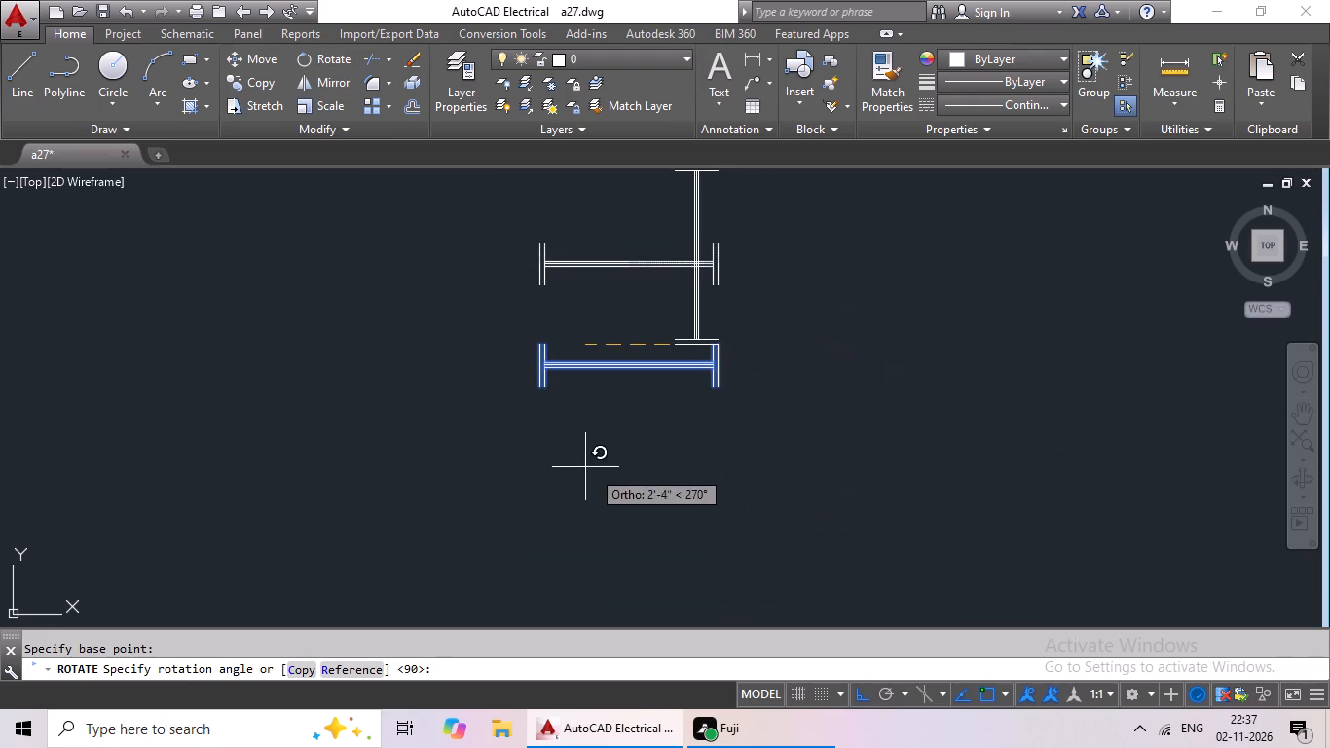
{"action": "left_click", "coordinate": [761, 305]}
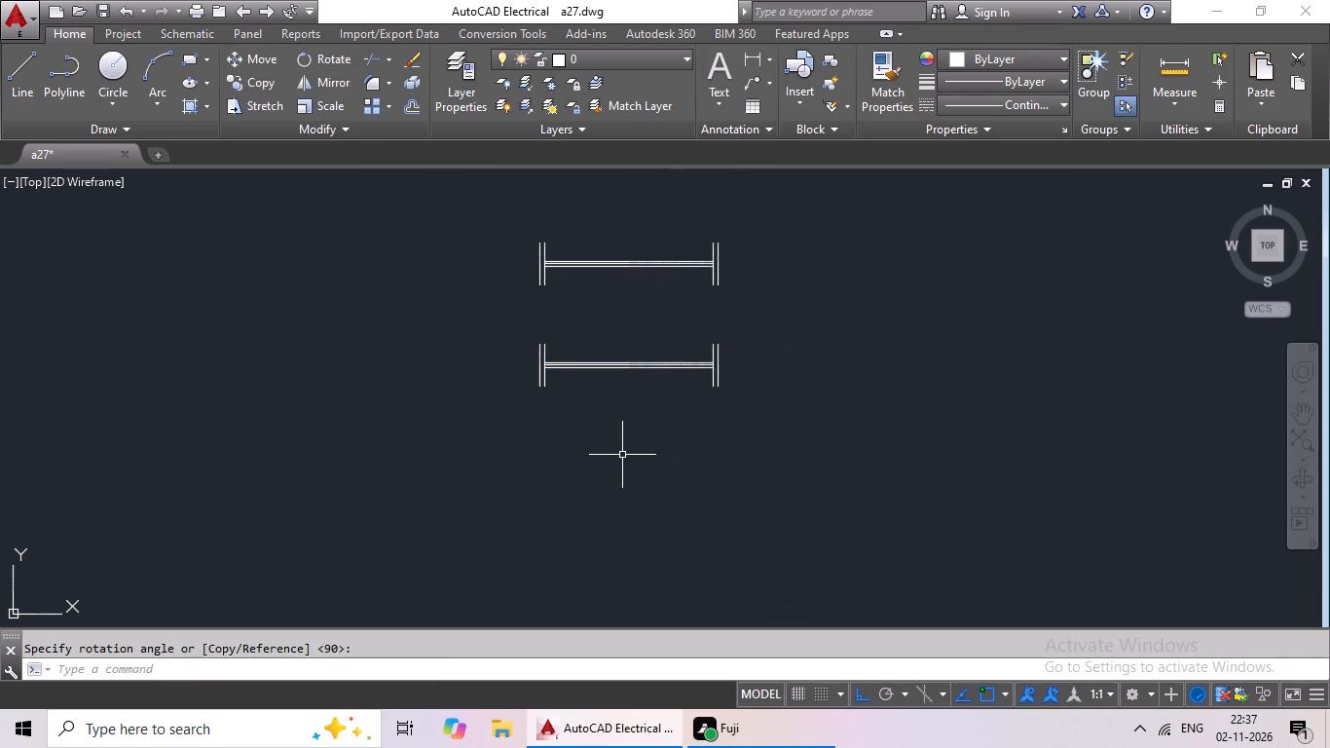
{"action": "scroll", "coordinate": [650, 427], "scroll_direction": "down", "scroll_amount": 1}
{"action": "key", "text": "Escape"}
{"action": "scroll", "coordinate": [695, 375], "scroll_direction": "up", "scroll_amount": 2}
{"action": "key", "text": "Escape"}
Rotate the lower window symbol 90° about the upper endpoint of its right outer frame line, making a vertical version.
{"action": "left_click_drag", "start_coordinate": [710, 352], "coordinate": [621, 338]}
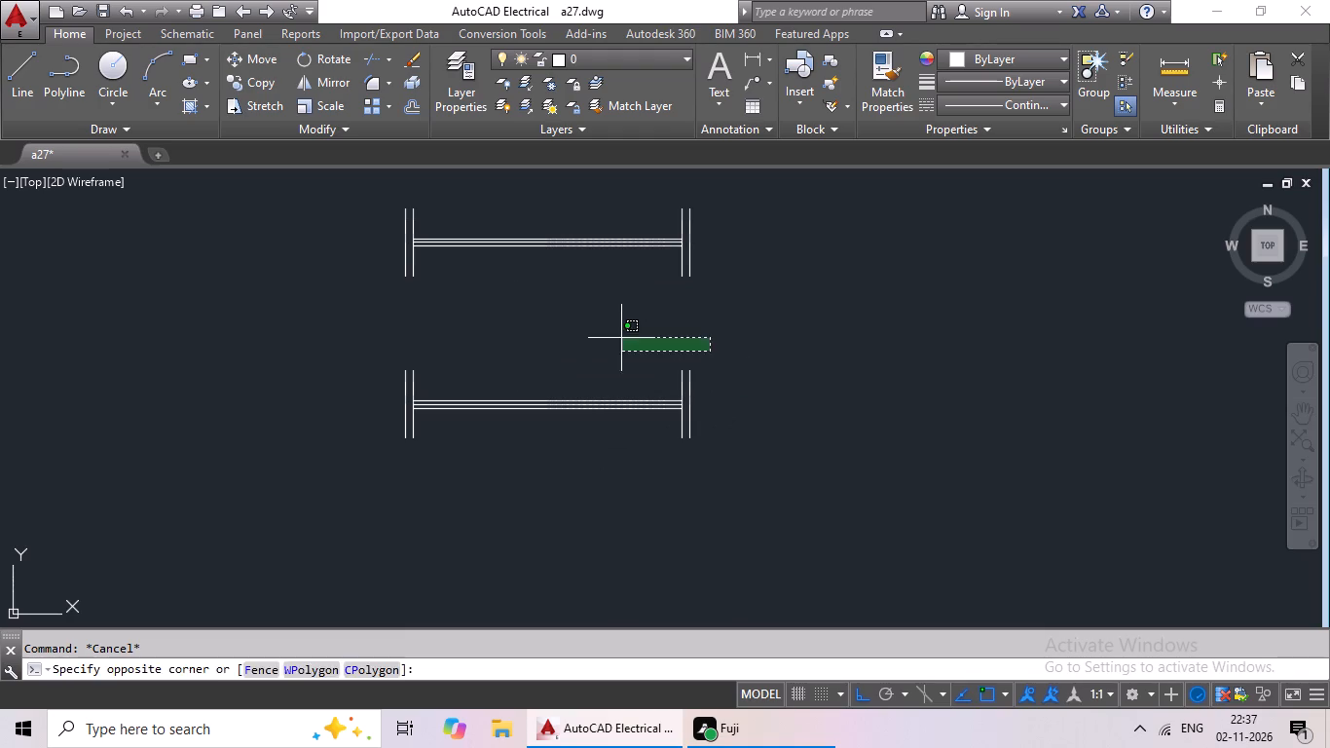
{"action": "left_click_drag", "start_coordinate": [621, 338], "coordinate": [707, 481]}
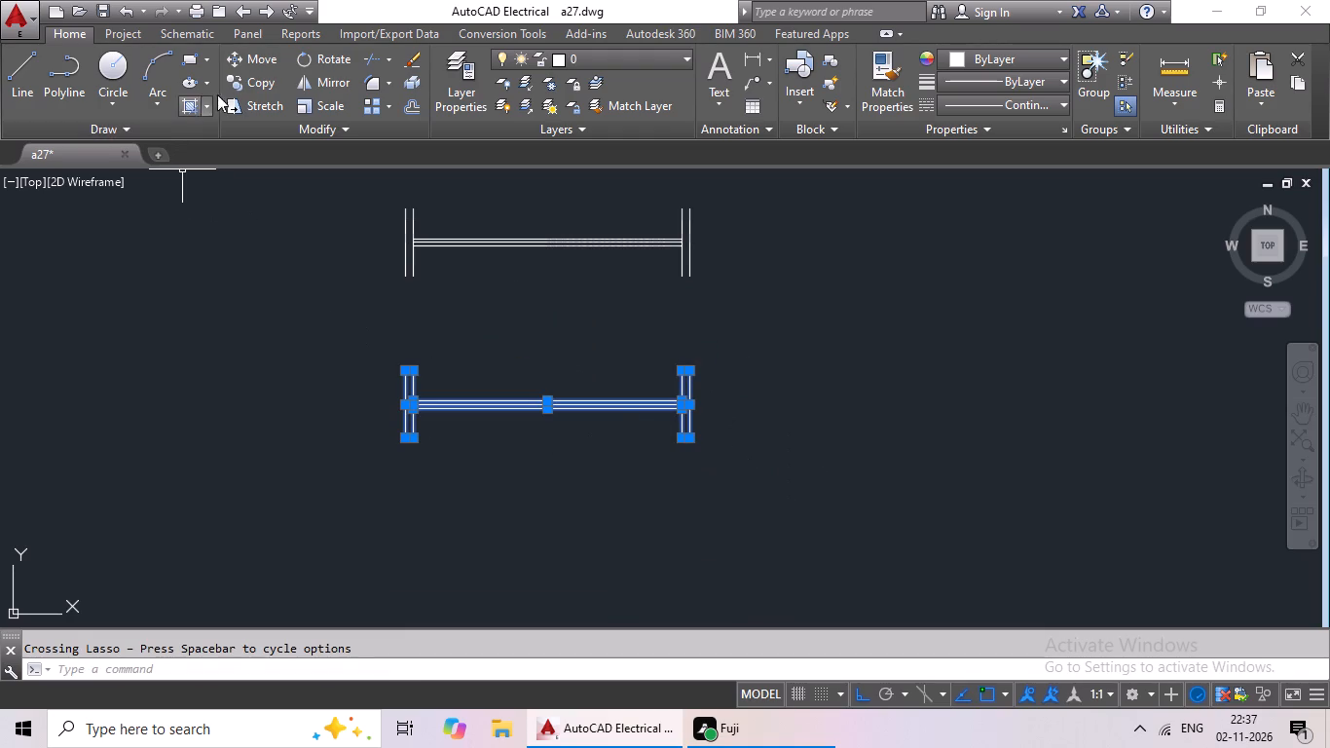
{"action": "left_click", "coordinate": [316, 62]}
{"action": "scroll", "coordinate": [717, 399], "scroll_direction": "up", "scroll_amount": 2}
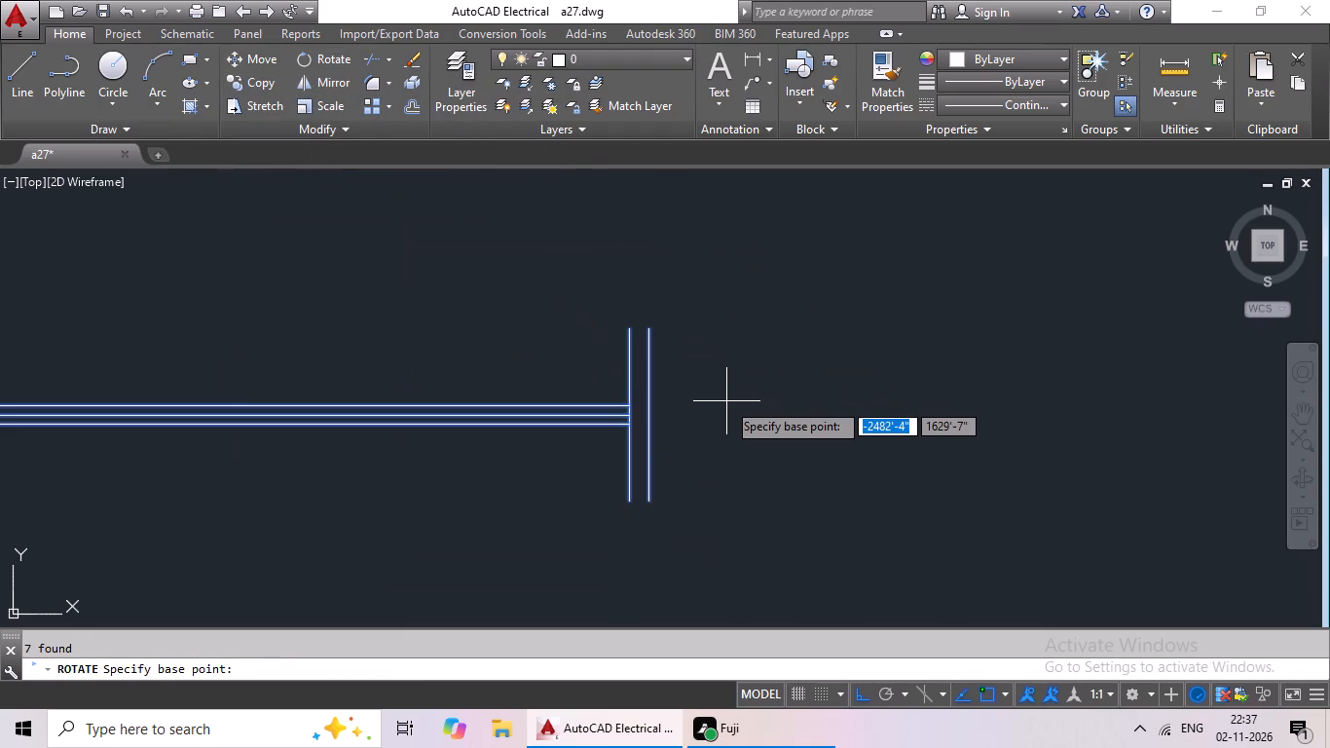
{"action": "scroll", "coordinate": [726, 401], "scroll_direction": "down", "scroll_amount": 1}
{"action": "left_click", "coordinate": [680, 357]}
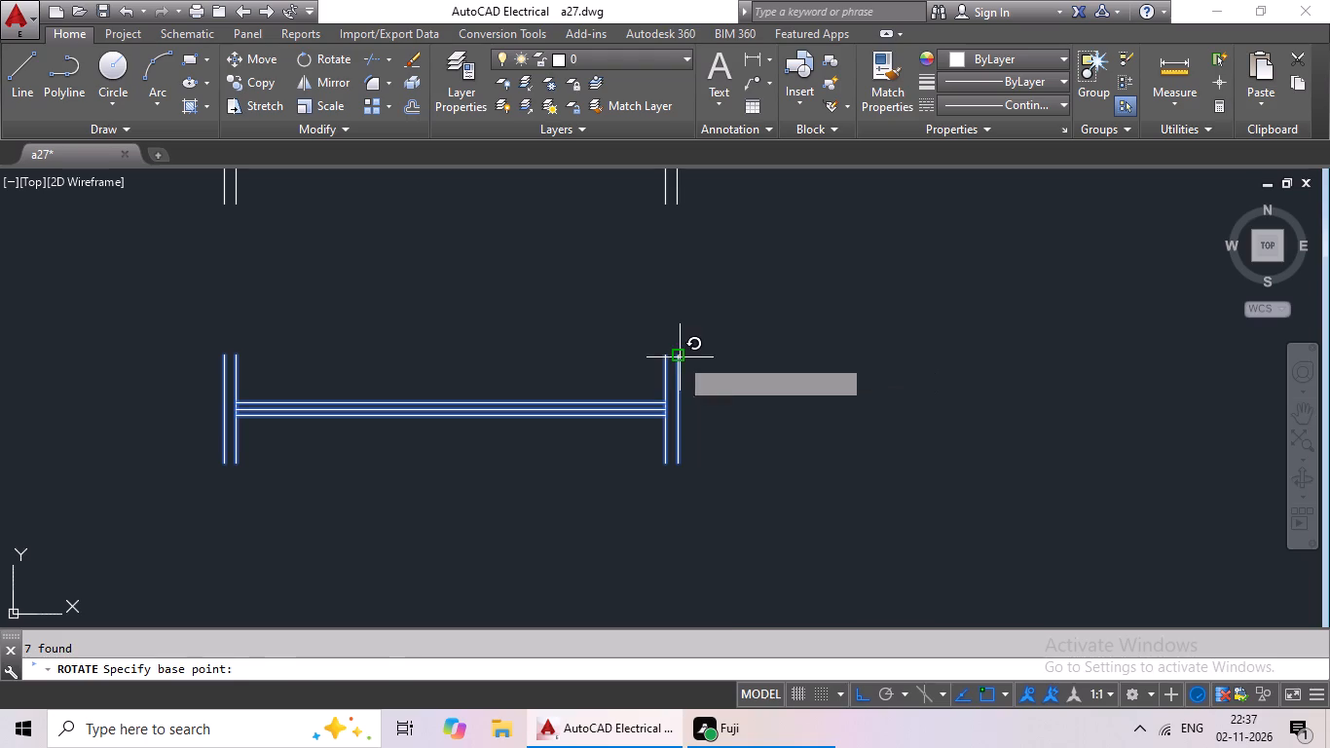
{"action": "left_click", "coordinate": [683, 328]}
Copy the horizontal 3' window symbol and paste a duplicate below it, beside the vertical window symbol.
{"action": "scroll", "coordinate": [743, 336], "scroll_direction": "down", "scroll_amount": 2}
{"action": "middle_click_drag", "start_coordinate": [779, 337], "coordinate": [747, 376]}
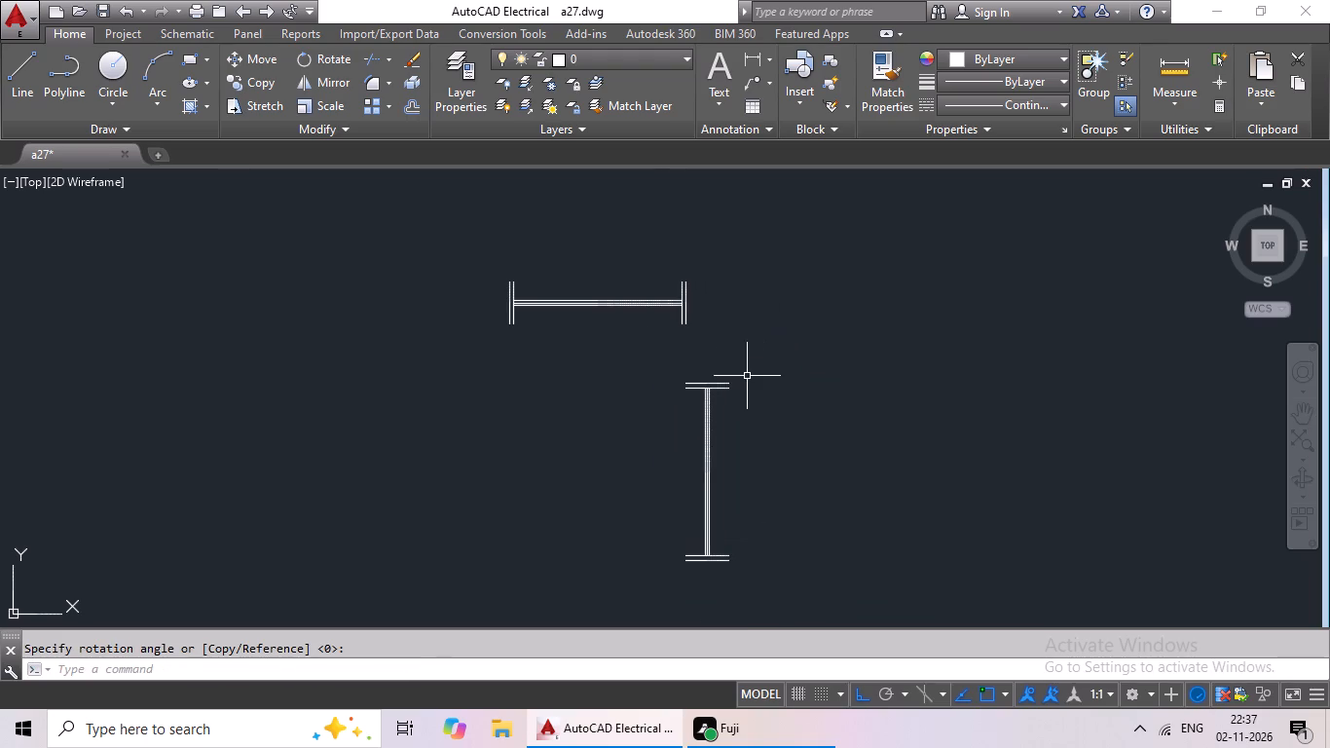
{"action": "scroll", "coordinate": [777, 351], "scroll_direction": "down", "scroll_amount": 1}
{"action": "middle_click_drag", "start_coordinate": [796, 342], "coordinate": [759, 431]}
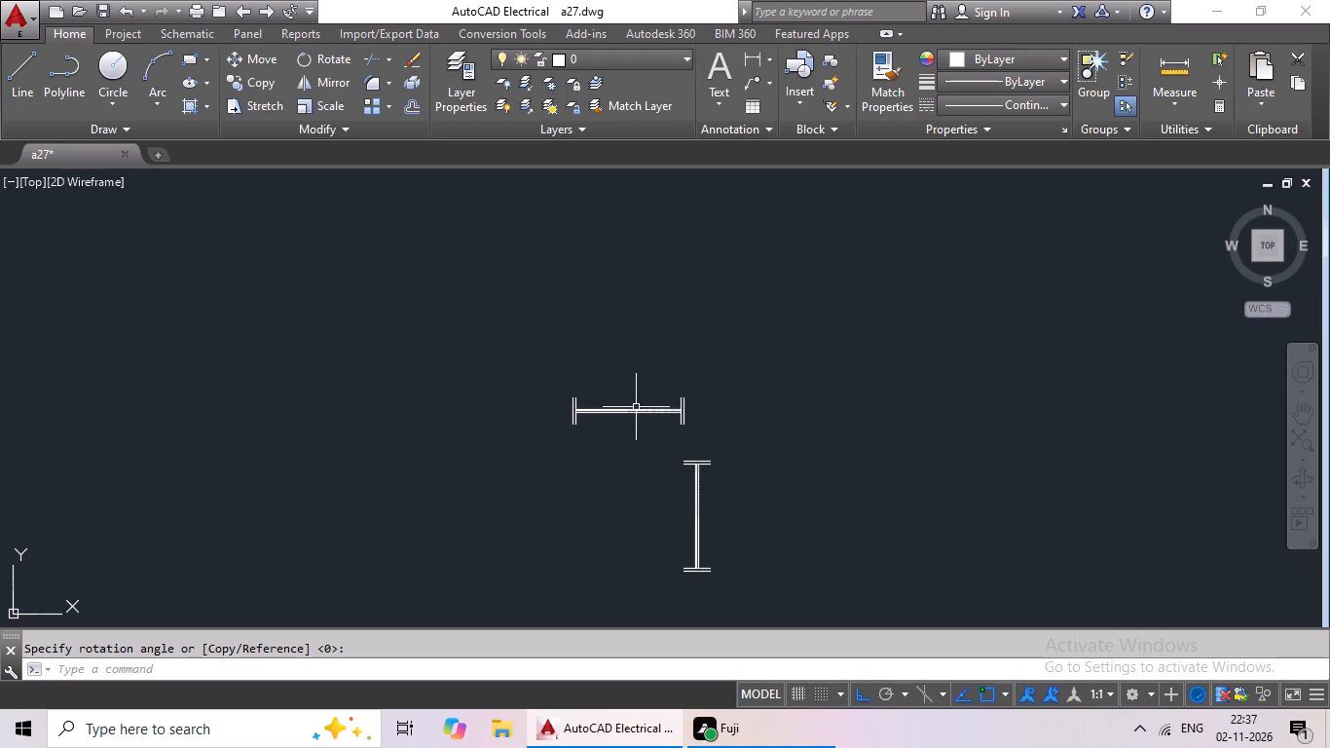
{"action": "scroll", "coordinate": [613, 404], "scroll_direction": "up", "scroll_amount": 3}
{"action": "middle_click_drag", "start_coordinate": [612, 464], "coordinate": [622, 399]}
{"action": "left_click_drag", "start_coordinate": [583, 288], "coordinate": [470, 458]}
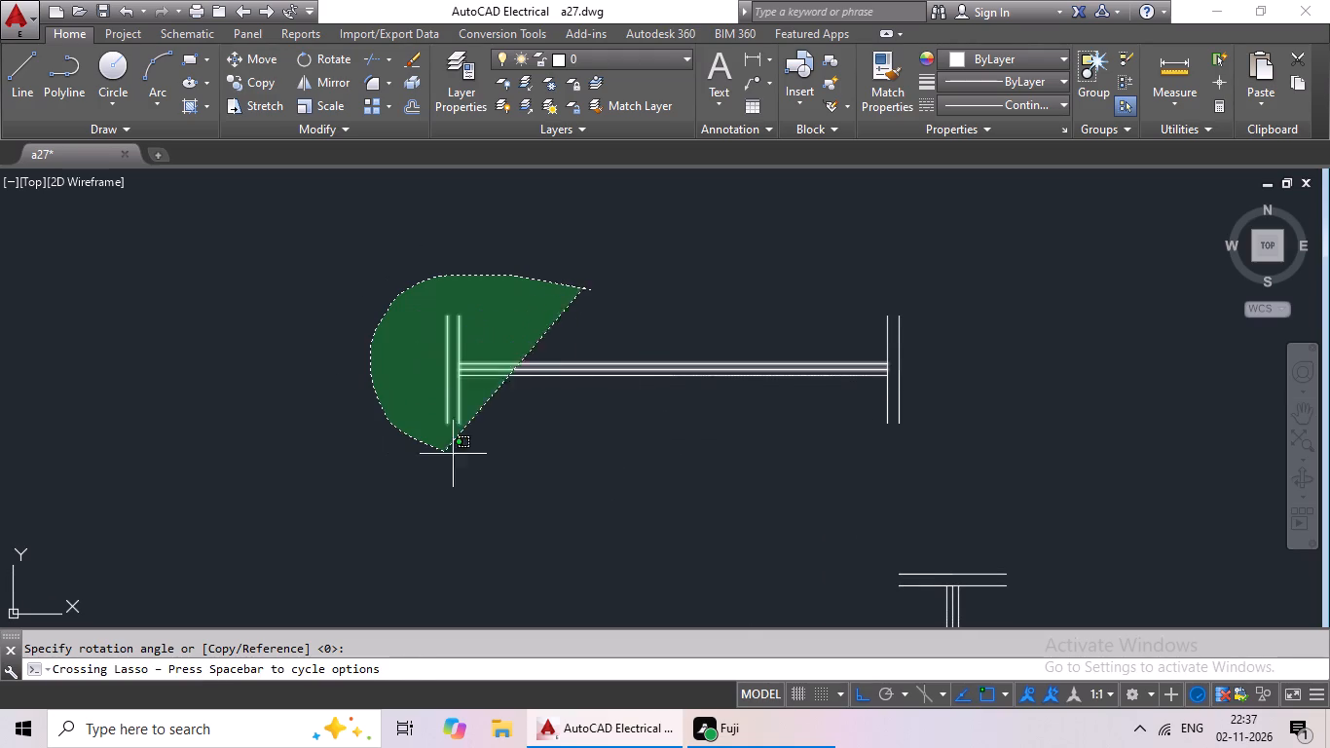
{"action": "left_click_drag", "start_coordinate": [470, 458], "coordinate": [952, 294]}
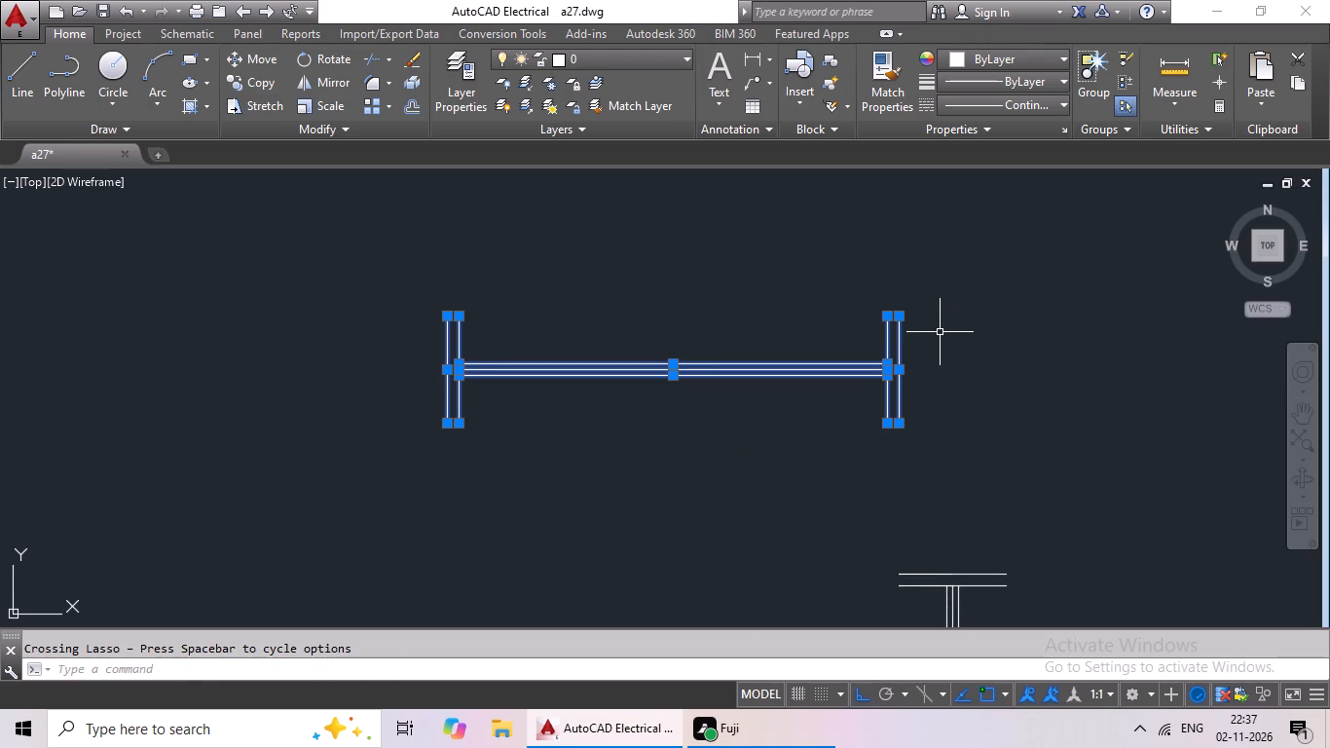
{"action": "key", "text": "ctrl+c"}
{"action": "key", "text": "ctrl+v"}
{"action": "middle_click_drag", "start_coordinate": [797, 431], "coordinate": [739, 198]}
{"action": "scroll", "coordinate": [671, 322], "scroll_direction": "down", "scroll_amount": 1}
{"action": "middle_click_drag", "start_coordinate": [513, 427], "coordinate": [597, 305]}
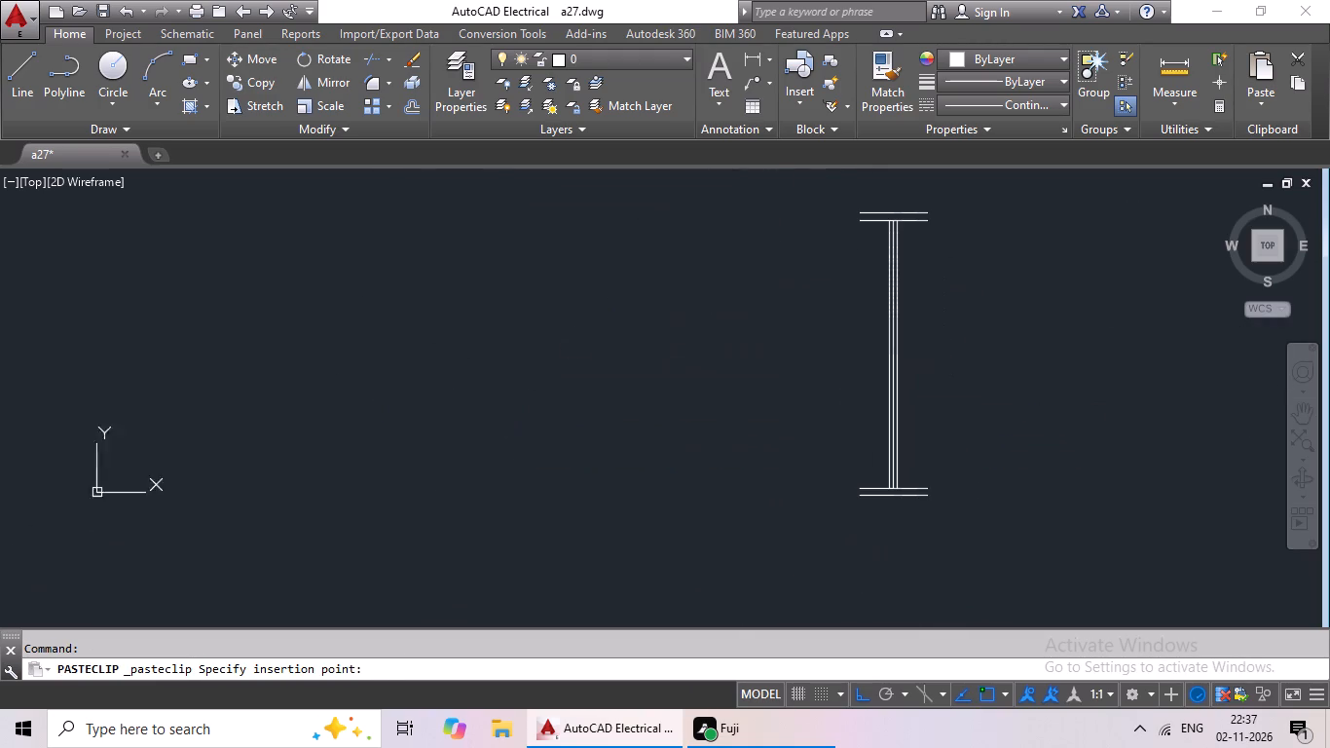
{"action": "scroll", "coordinate": [425, 337], "scroll_direction": "down", "scroll_amount": 1}
{"action": "middle_click_drag", "start_coordinate": [427, 346], "coordinate": [432, 441]}
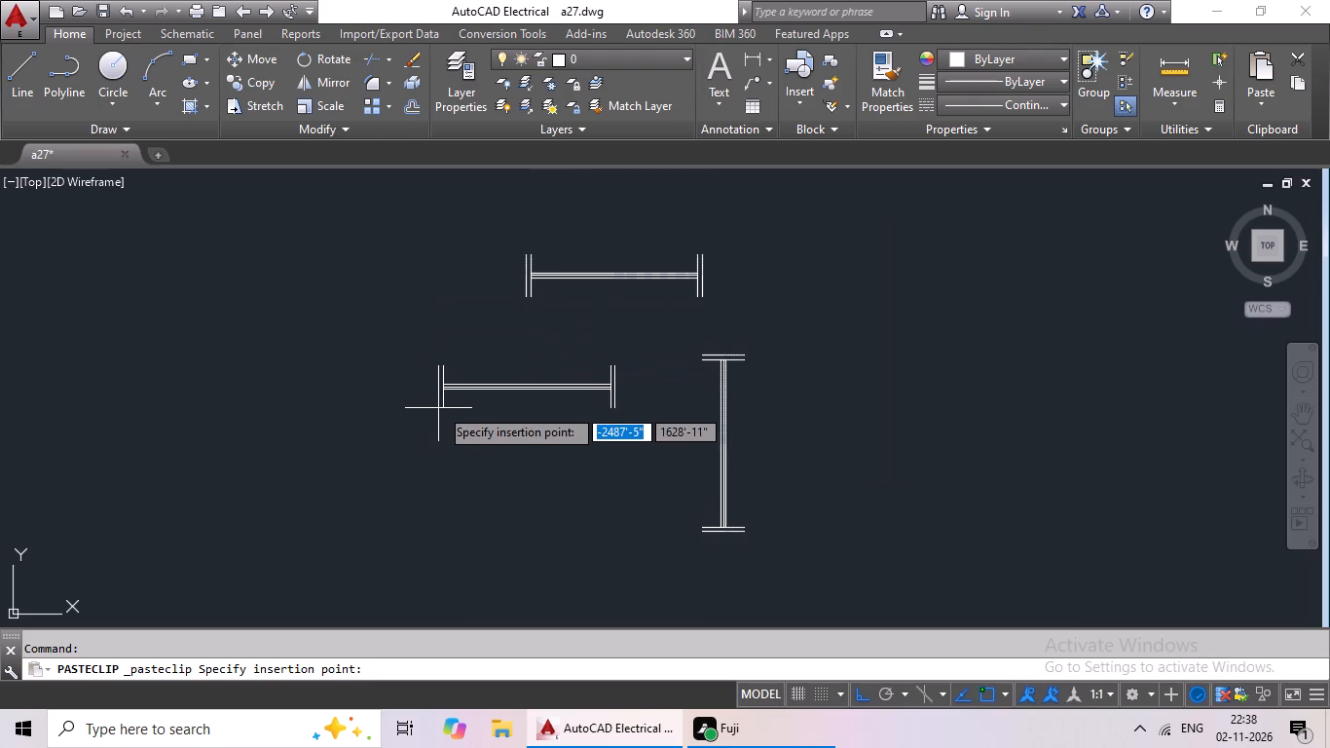
{"action": "left_click", "coordinate": [445, 405]}
Offset the right inner frame line of the new horizontal window copy by 2' to the left.
{"action": "scroll", "coordinate": [581, 392], "scroll_direction": "up", "scroll_amount": 3}
{"action": "middle_click_drag", "start_coordinate": [609, 383], "coordinate": [619, 430]}
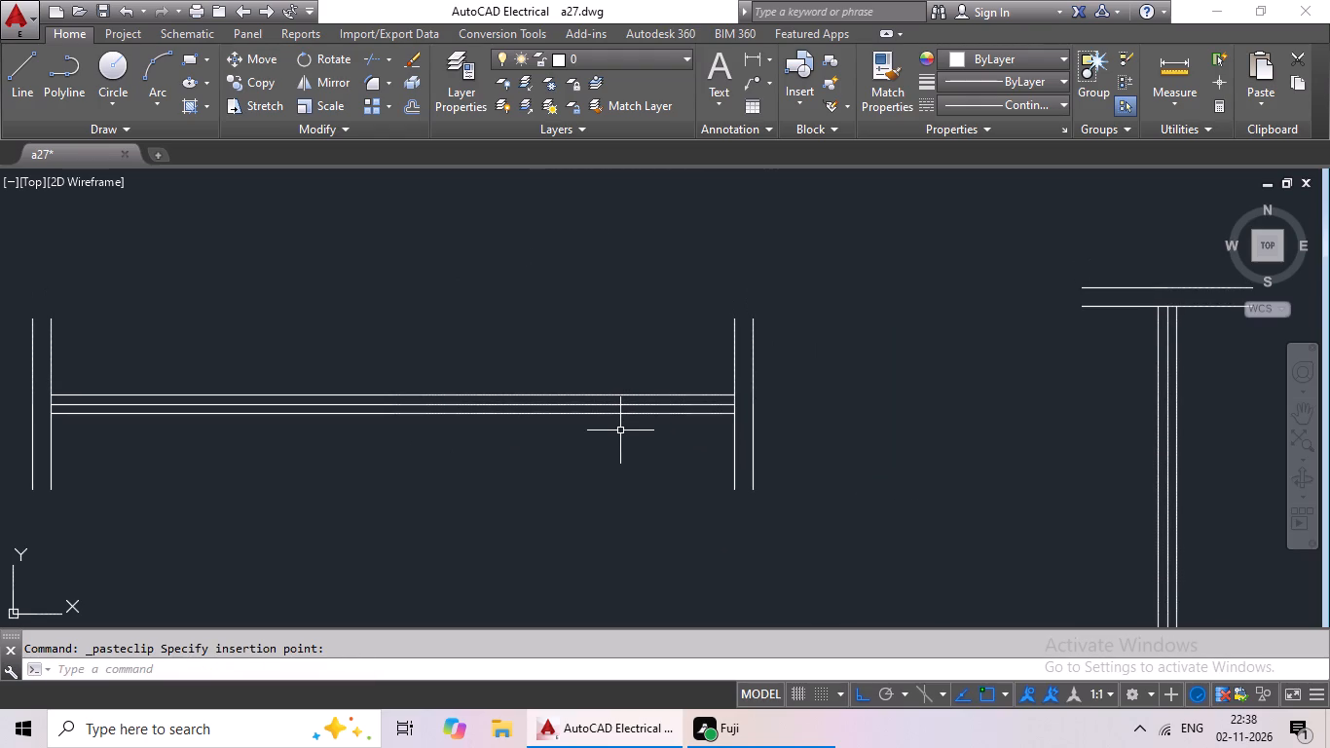
{"action": "middle_click_drag", "start_coordinate": [609, 482], "coordinate": [700, 459]}
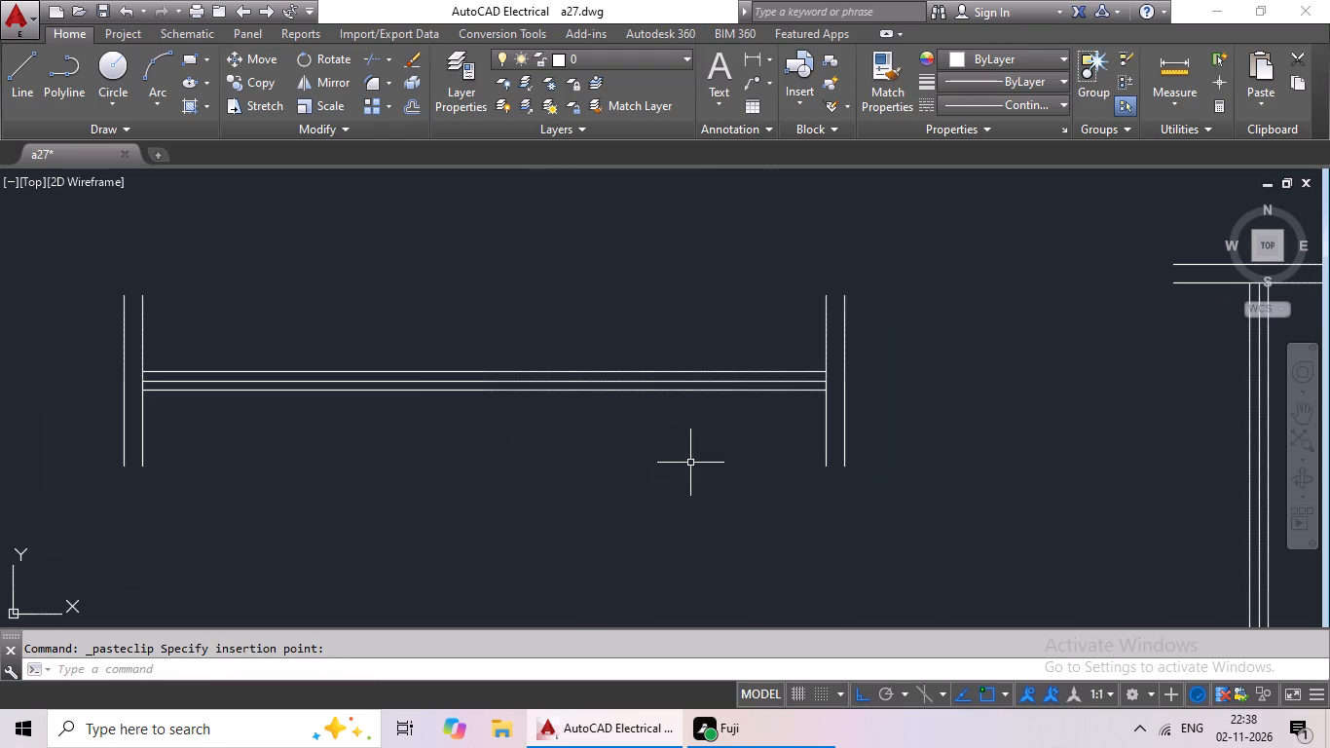
{"action": "key", "text": "o"}
{"action": "key", "text": "Return"}
{"action": "type", "text": "2'"}
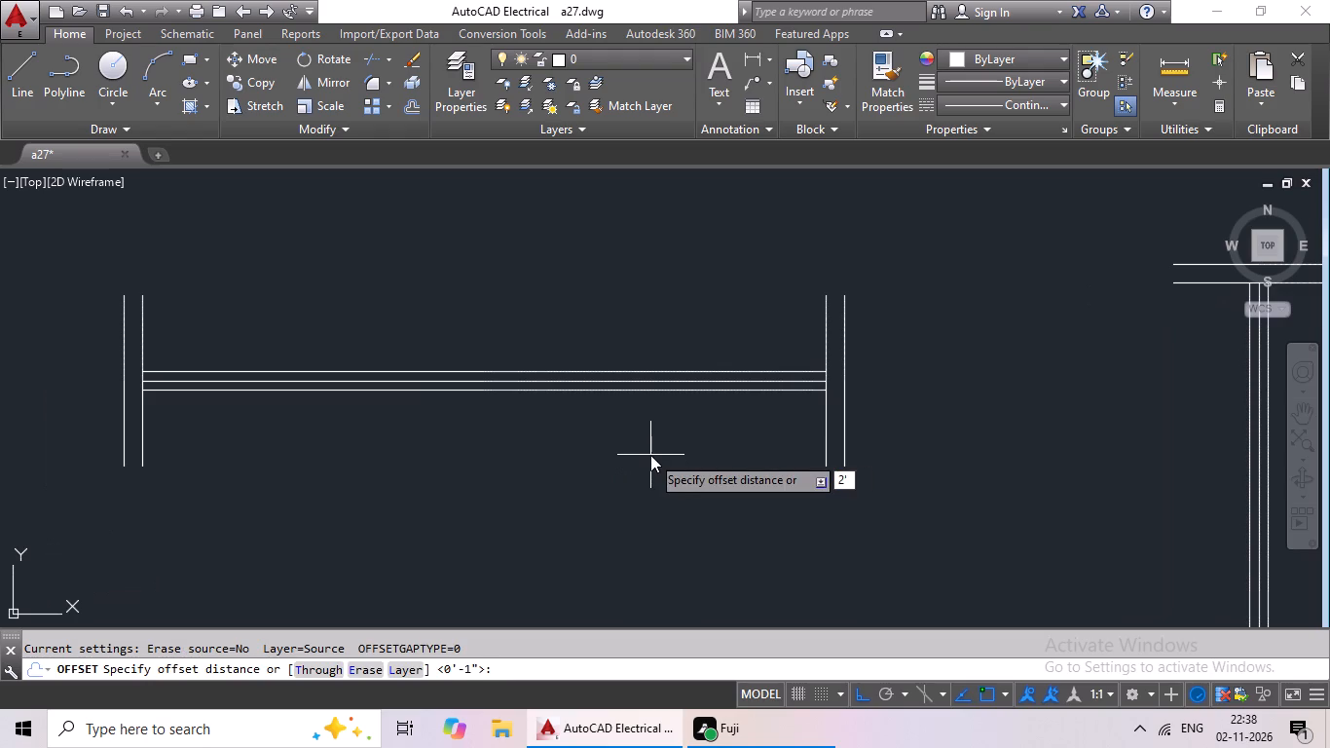
{"action": "key", "text": "Return"}
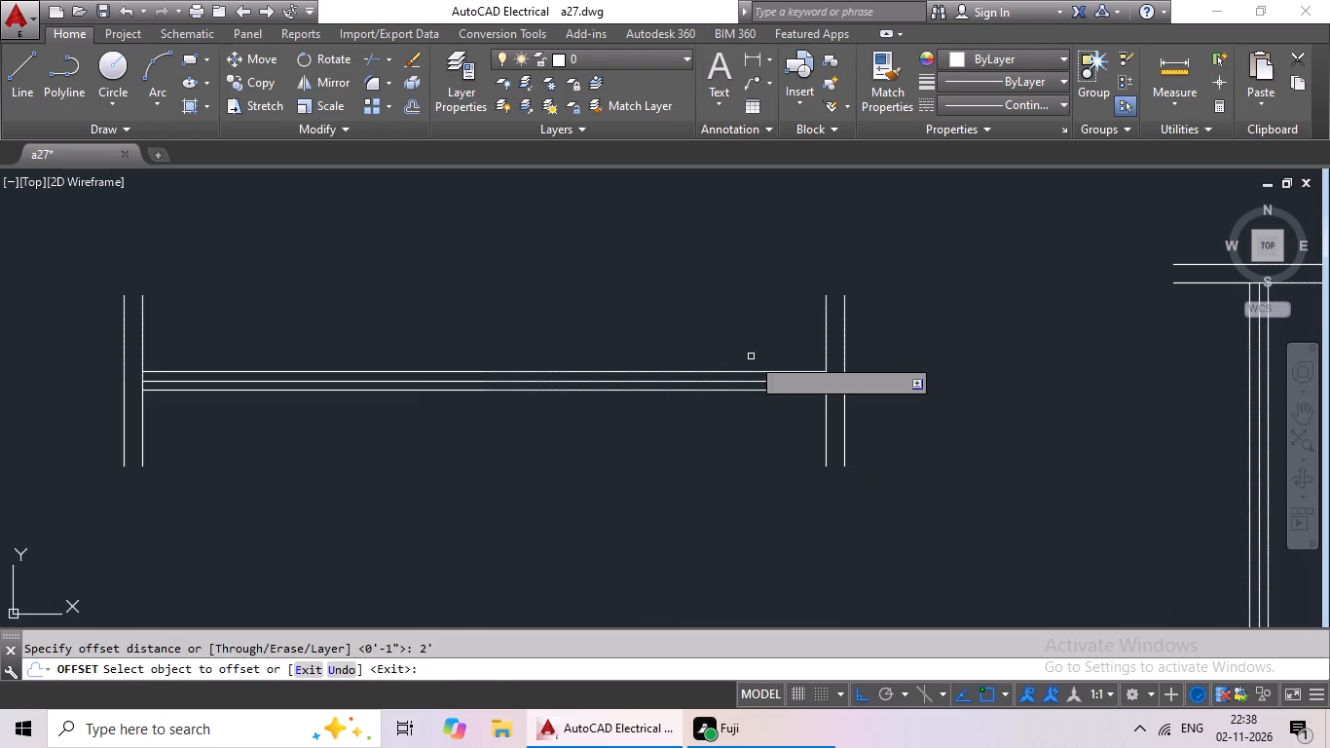
{"action": "left_click_drag", "start_coordinate": [826, 308], "coordinate": [812, 317]}
{"action": "left_click", "coordinate": [764, 322]}
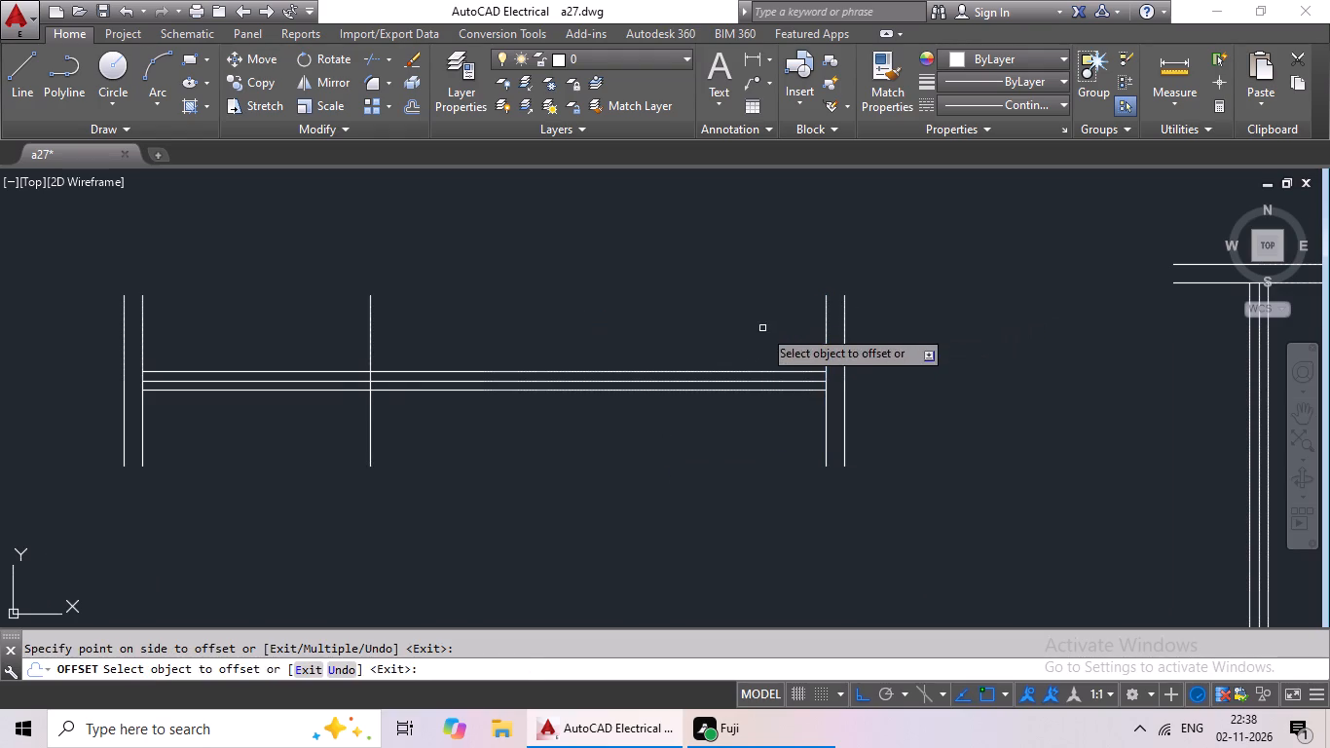
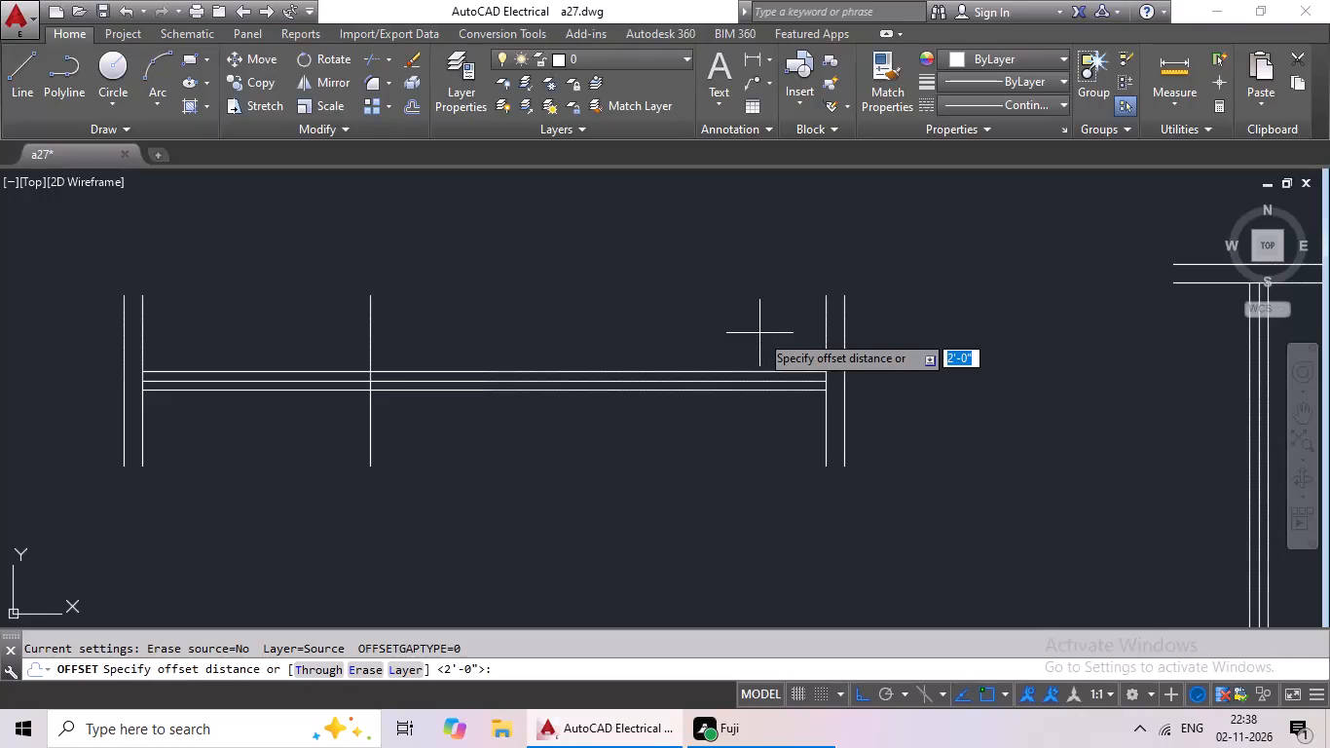
Offset the inner vertical line crossing the horizontal section by 1" to its left.
{"action": "key", "text": "6"}
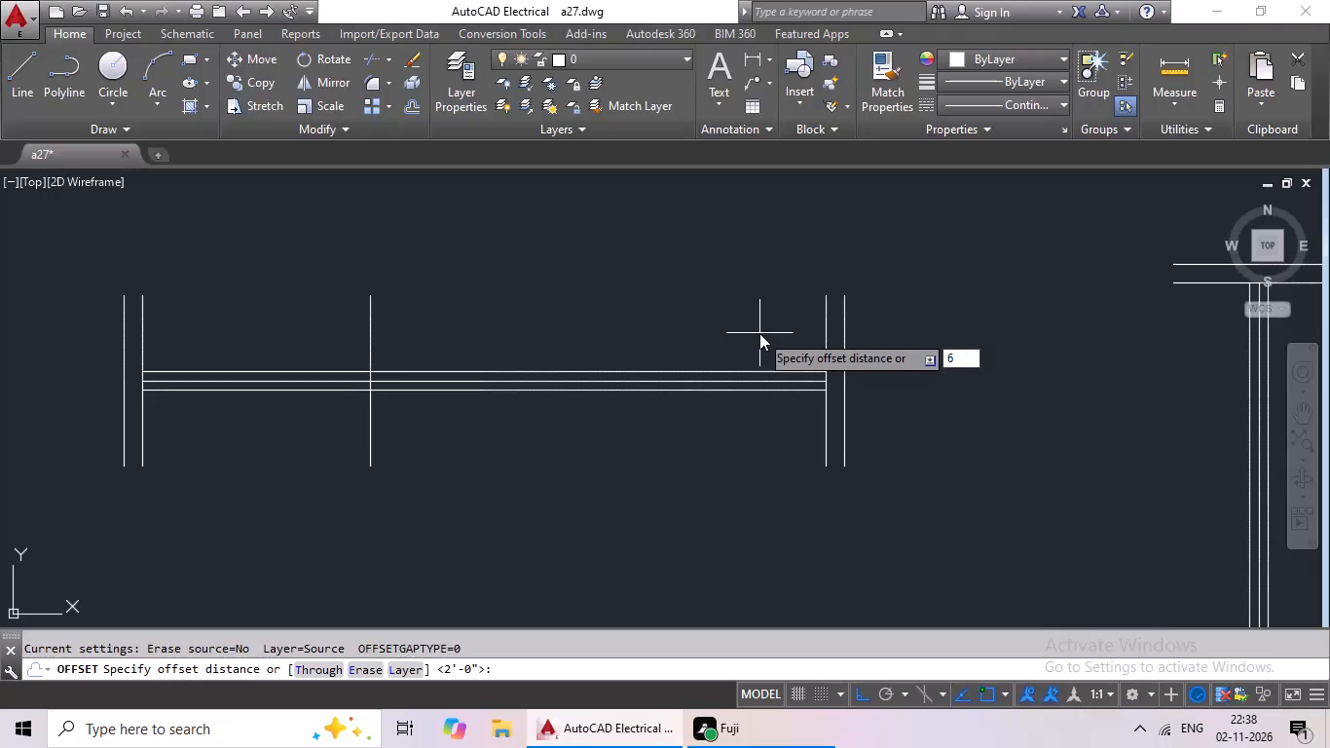
{"action": "key", "text": "BackSpace"}
{"action": "key", "text": "1"}
{"action": "key", "text": "shift+quotedbl"}
{"action": "key", "text": "Return"}
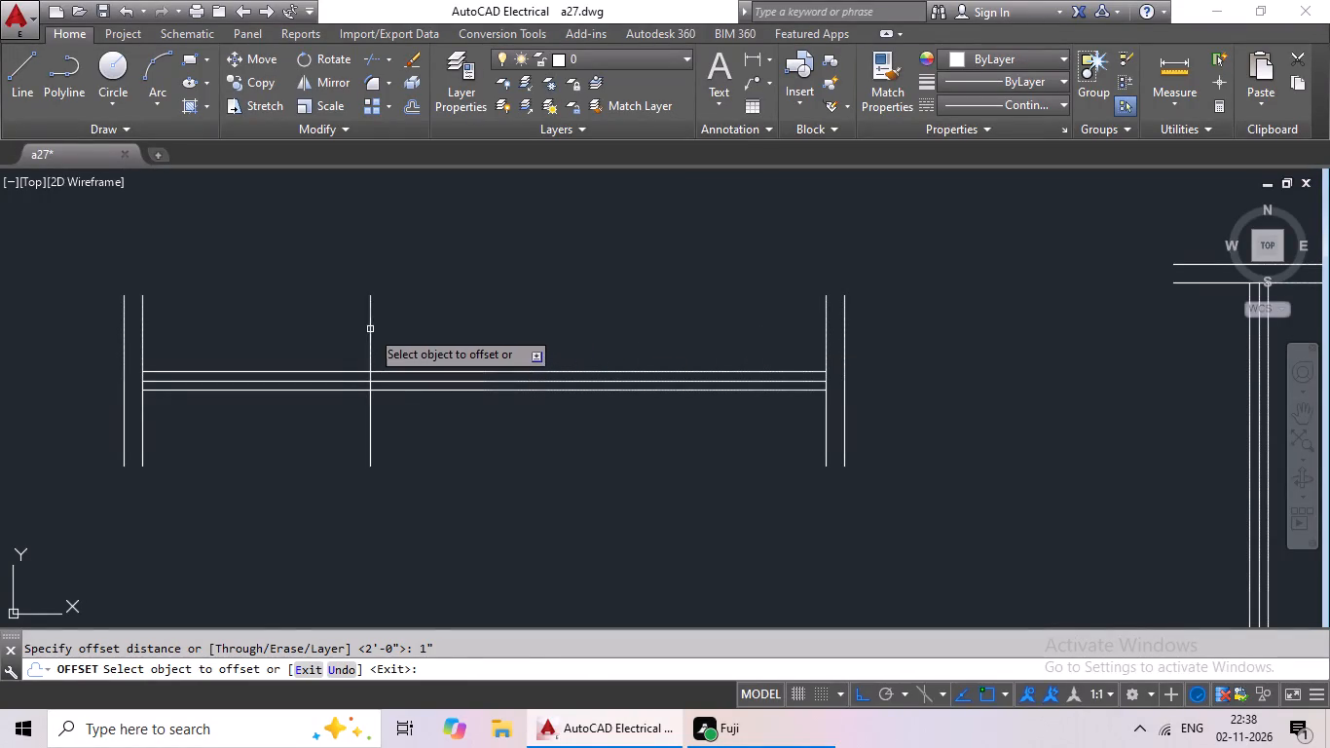
{"action": "left_click_drag", "start_coordinate": [370, 329], "coordinate": [334, 347]}
{"action": "left_click", "coordinate": [325, 351]}
{"action": "key", "text": "Escape"}
{"action": "key", "text": "Escape"}
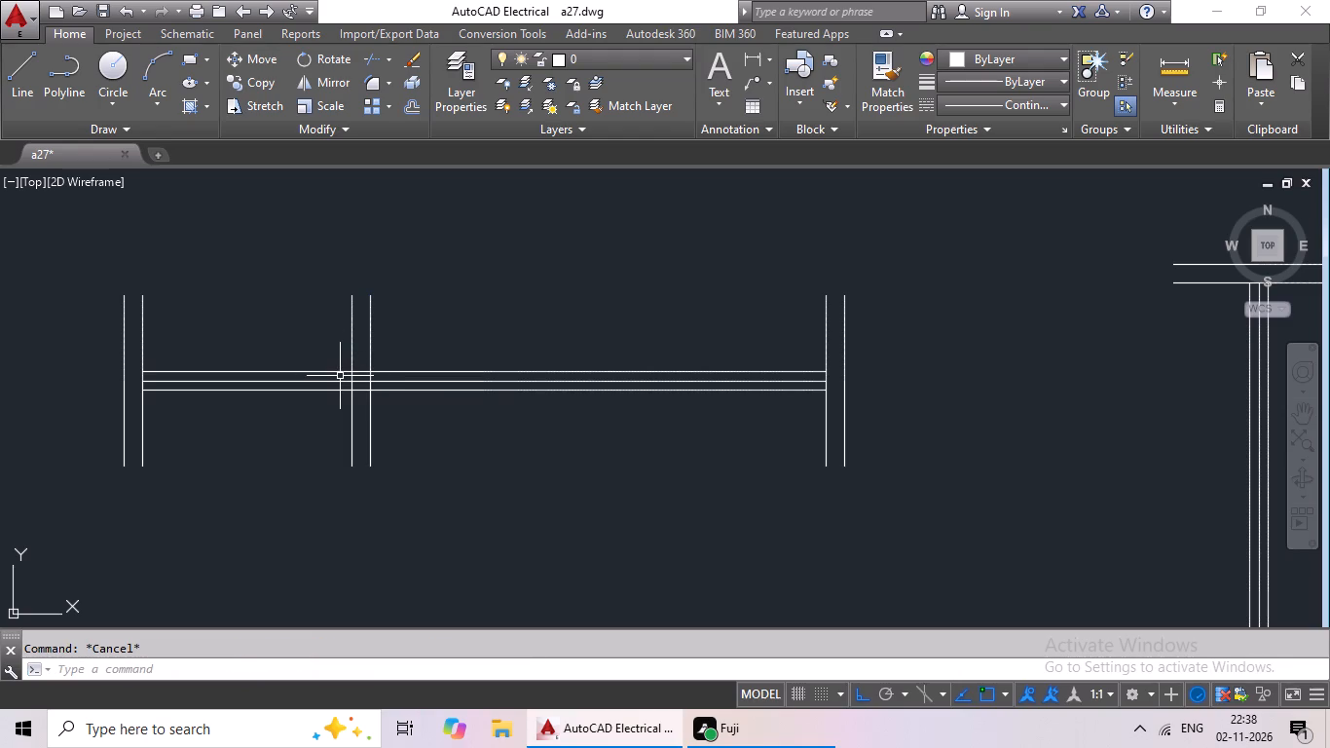
Trim the three horizontal lines between the two inner vertical lines.
{"action": "type", "text": "tr"}
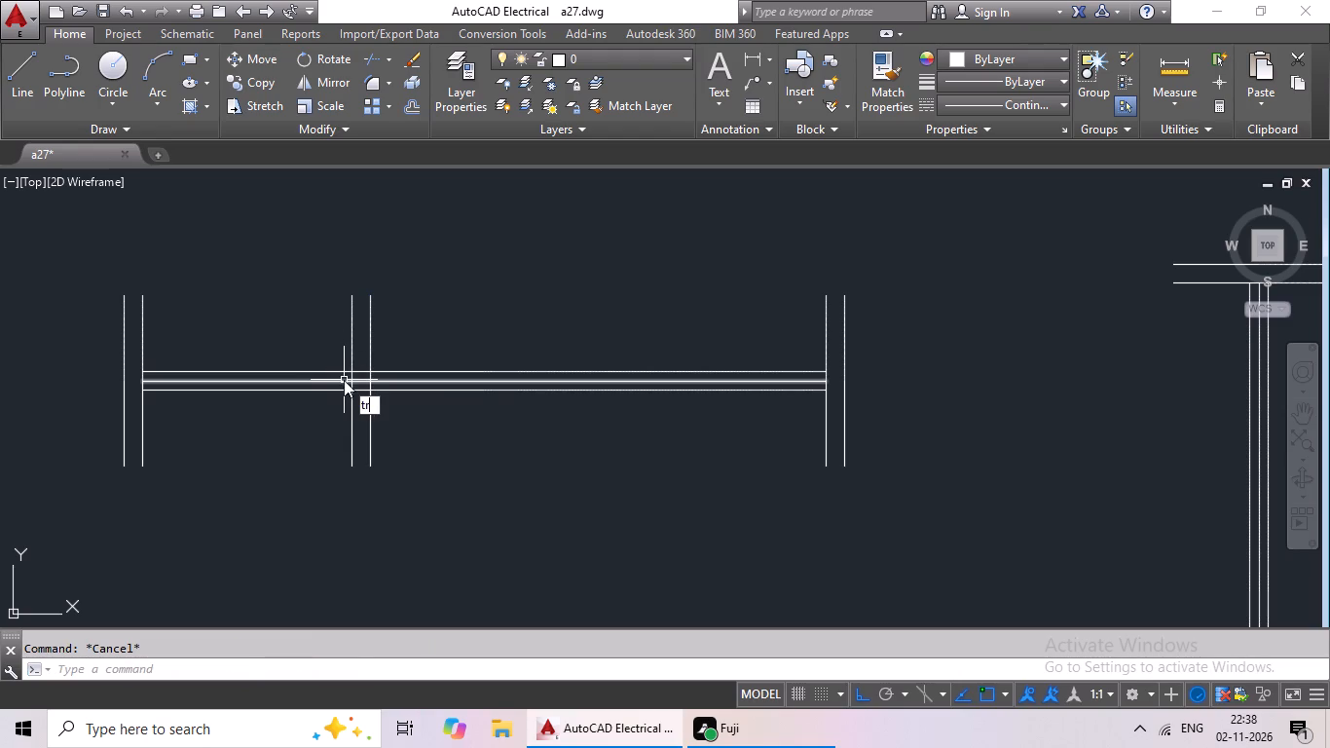
{"action": "key", "text": "space"}
{"action": "key", "text": "space"}
{"action": "scroll", "coordinate": [368, 397], "scroll_direction": "up", "scroll_amount": 3}
{"action": "left_click_drag", "start_coordinate": [357, 254], "coordinate": [340, 412]}
{"action": "left_click", "coordinate": [340, 412]}
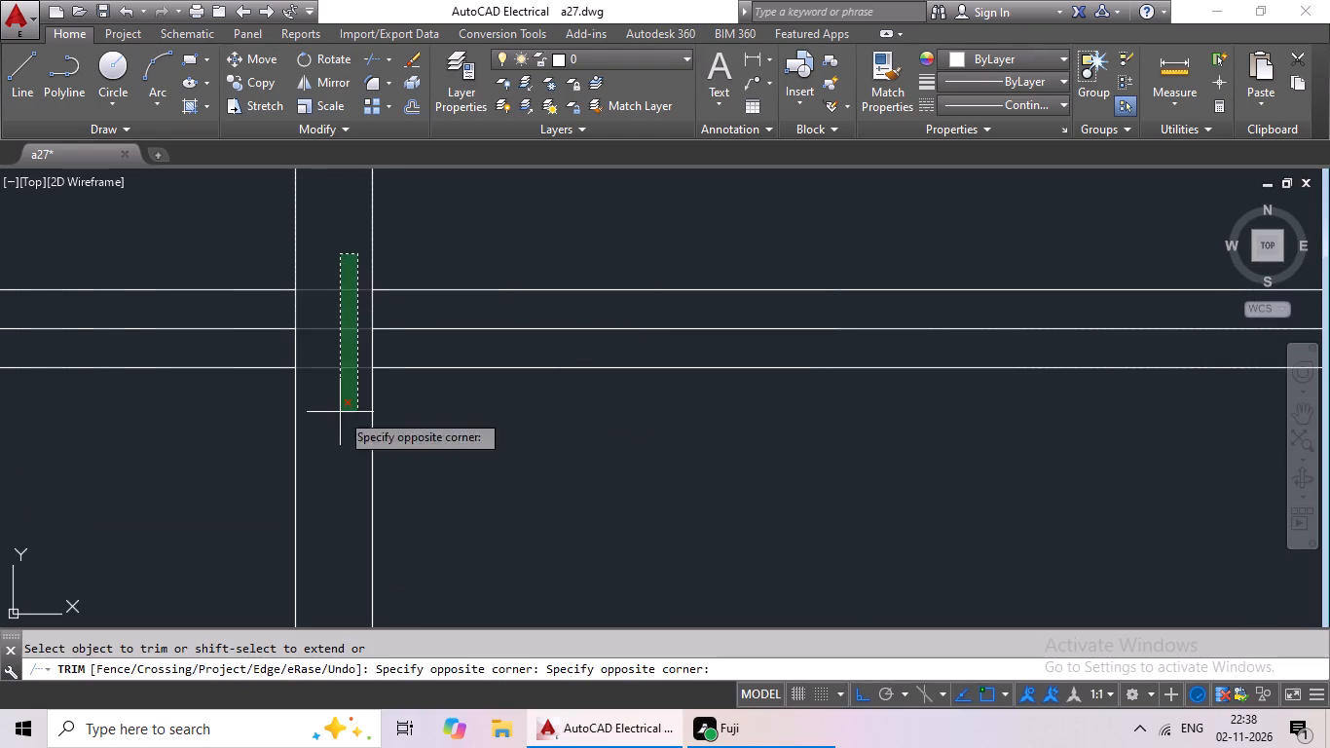
{"action": "scroll", "coordinate": [348, 403], "scroll_direction": "down", "scroll_amount": 2}
{"action": "middle_click_drag", "start_coordinate": [333, 415], "coordinate": [445, 387]}
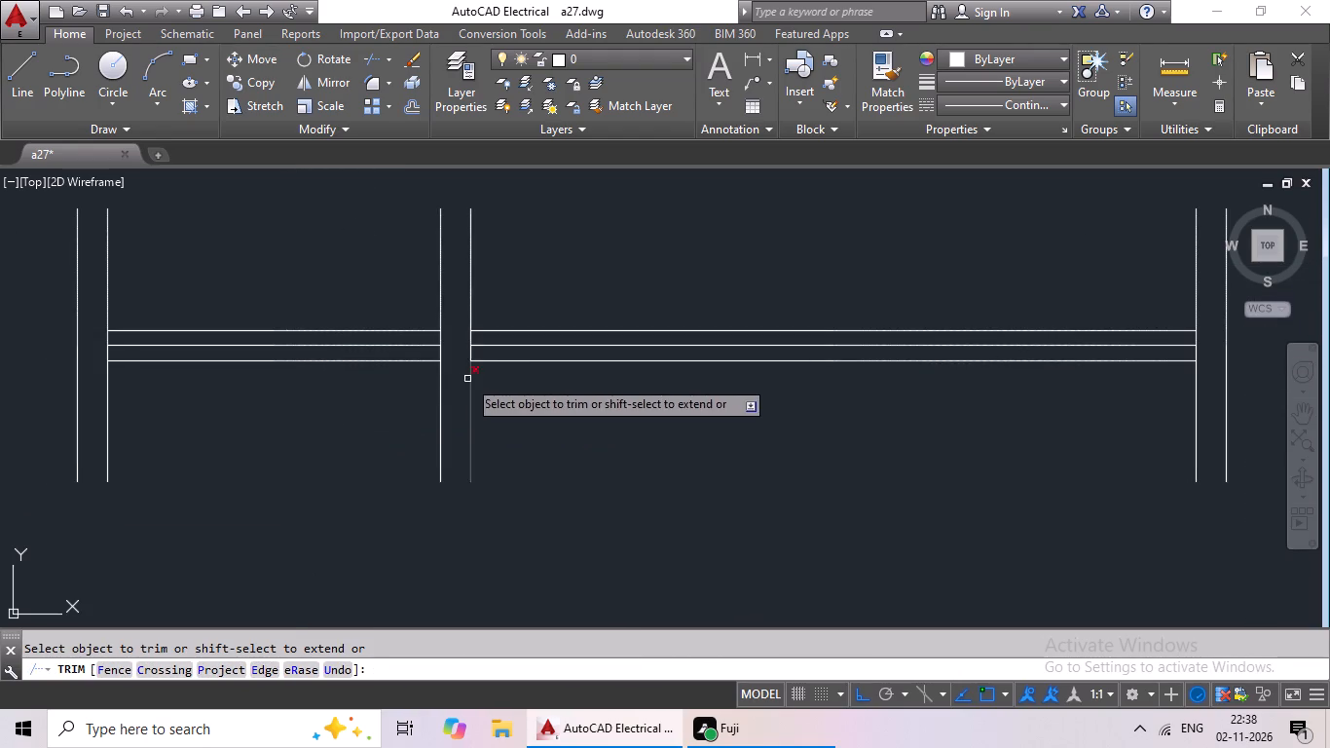
{"action": "key", "text": "Escape"}
Delete the left-over left portion: its two vertical end lines and three short horizontal lines.
{"action": "left_click_drag", "start_coordinate": [375, 279], "coordinate": [1, 377]}
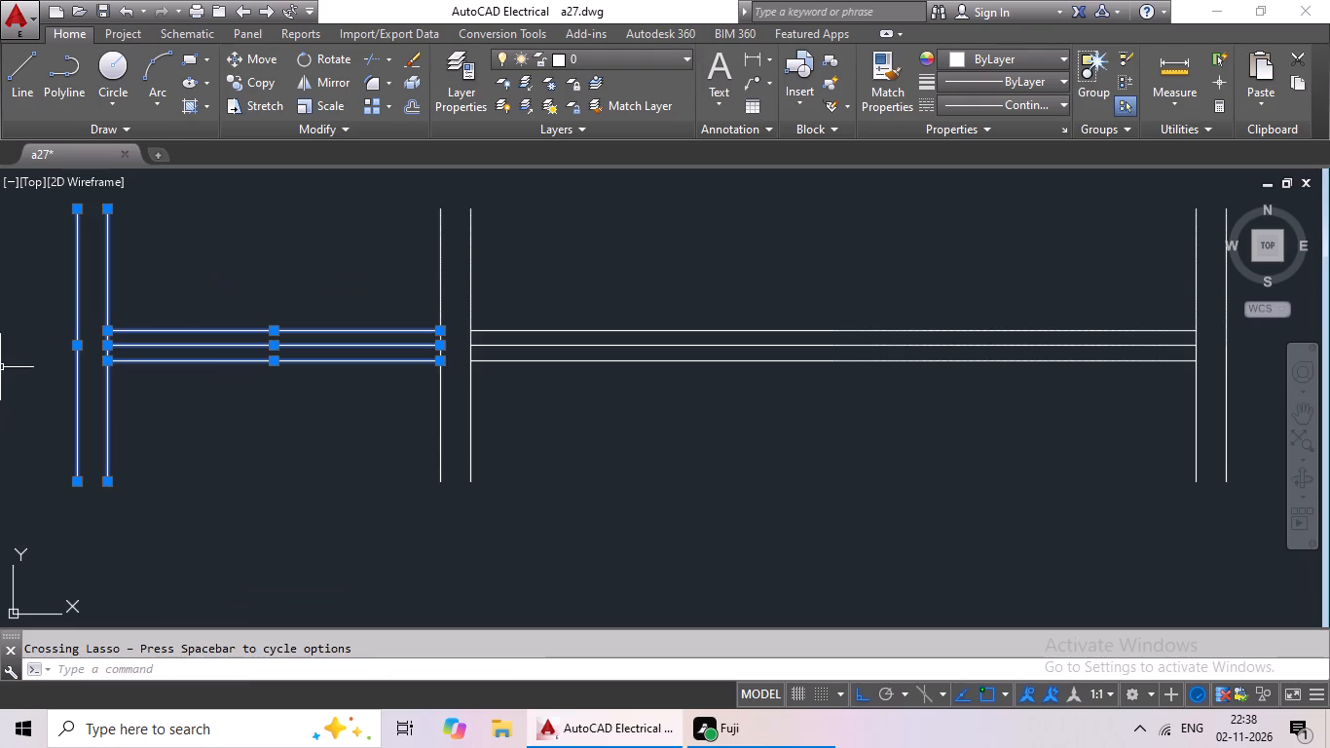
{"action": "key", "text": "Delete"}
Copy the whole shortened horizontal section and paste the copy just below it.
{"action": "scroll", "coordinate": [50, 373], "scroll_direction": "down", "scroll_amount": 2}
{"action": "left_click_drag", "start_coordinate": [275, 276], "coordinate": [418, 459]}
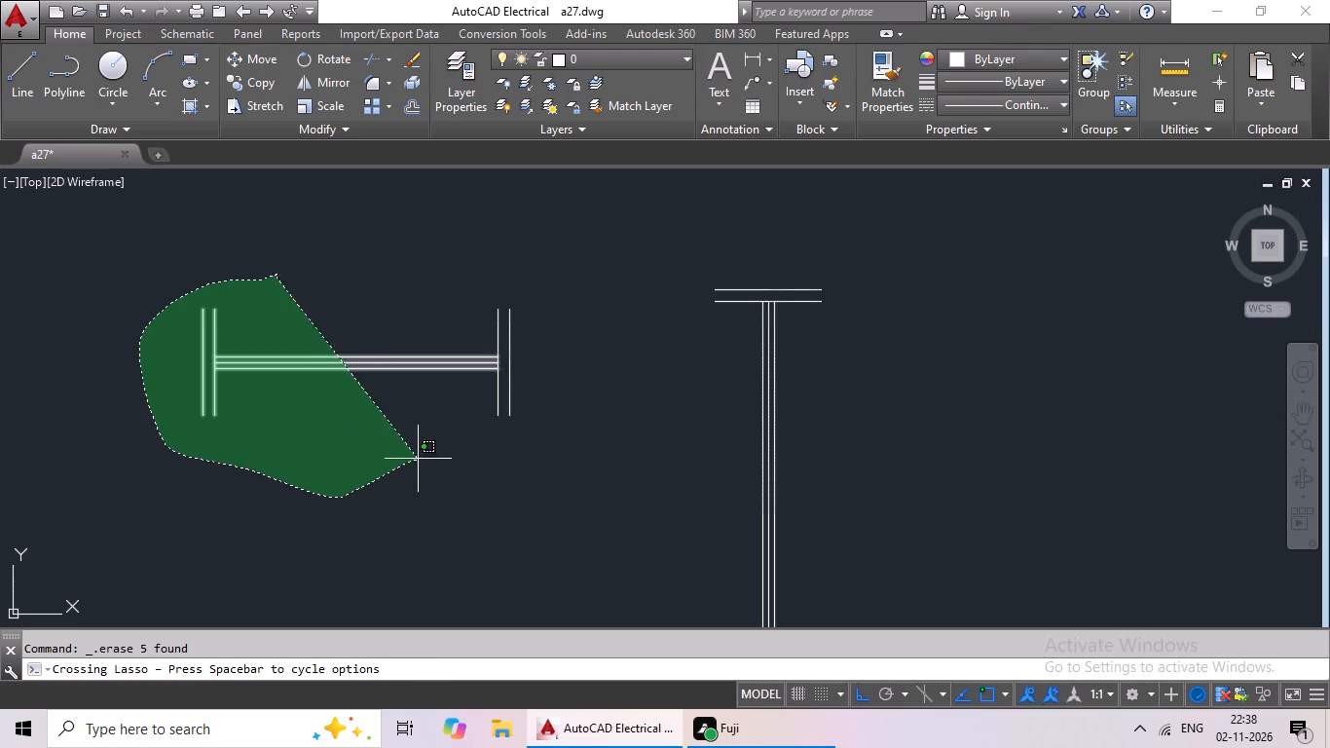
{"action": "left_click_drag", "start_coordinate": [418, 459], "coordinate": [600, 323]}
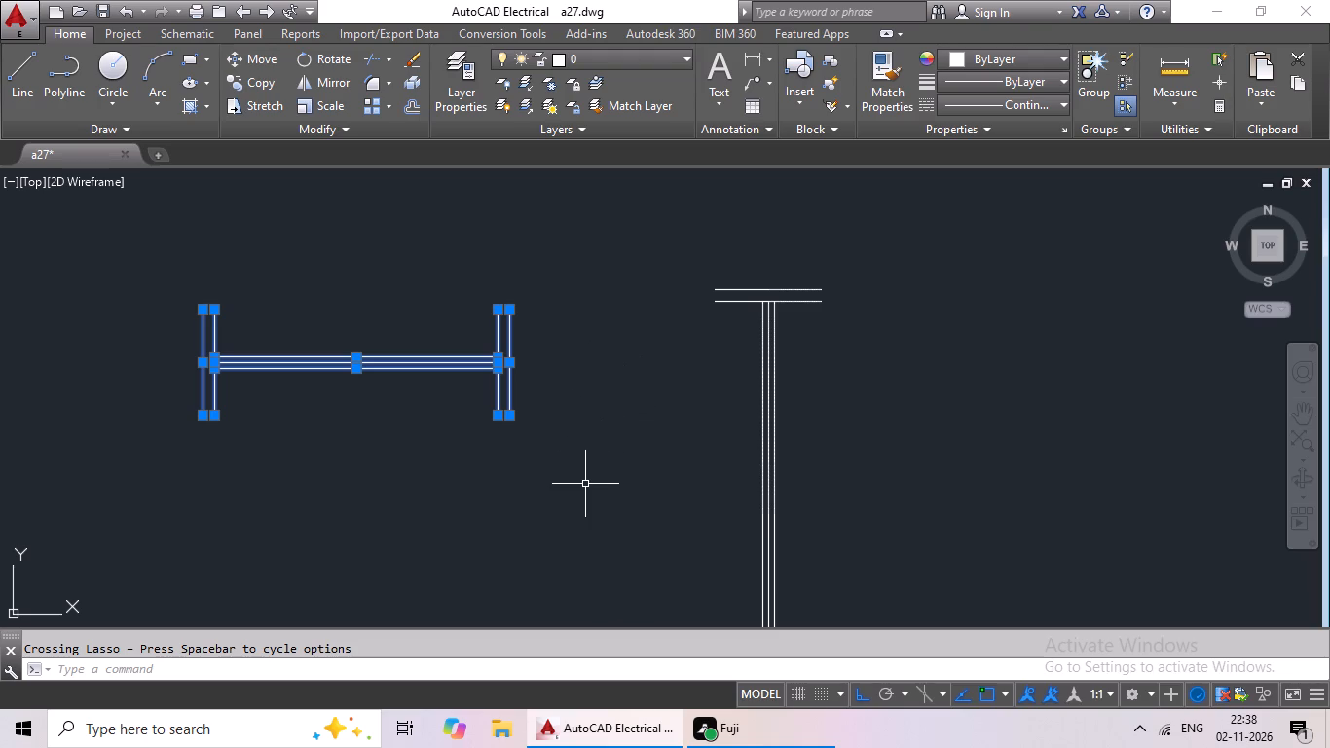
{"action": "key", "text": "ctrl+c"}
{"action": "key", "text": "ctrl+v"}
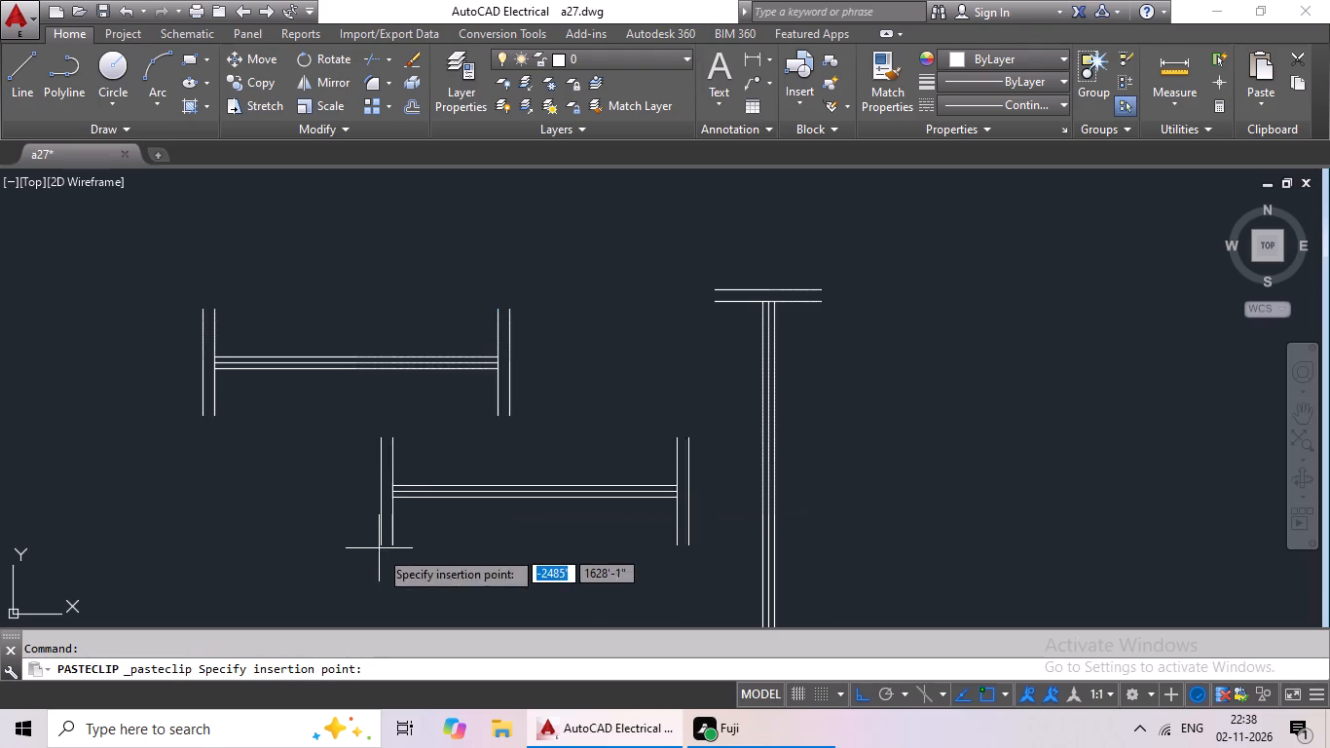
{"action": "middle_click_drag", "start_coordinate": [348, 572], "coordinate": [395, 349]}
{"action": "scroll", "coordinate": [308, 423], "scroll_direction": "down", "scroll_amount": 2}
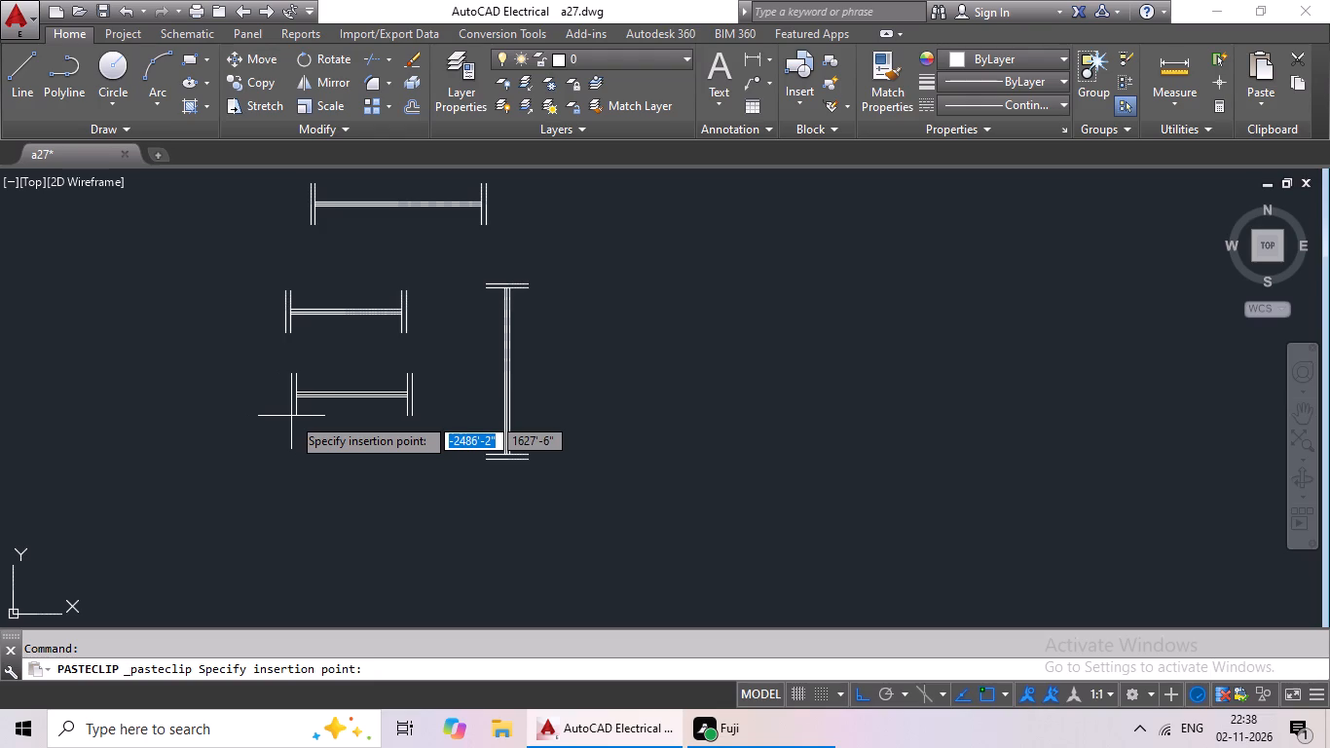
{"action": "left_click", "coordinate": [292, 415]}
Rotate the pasted short section 90° about its upper-right corner so it stands vertically.
{"action": "left_click_drag", "start_coordinate": [365, 368], "coordinate": [347, 469]}
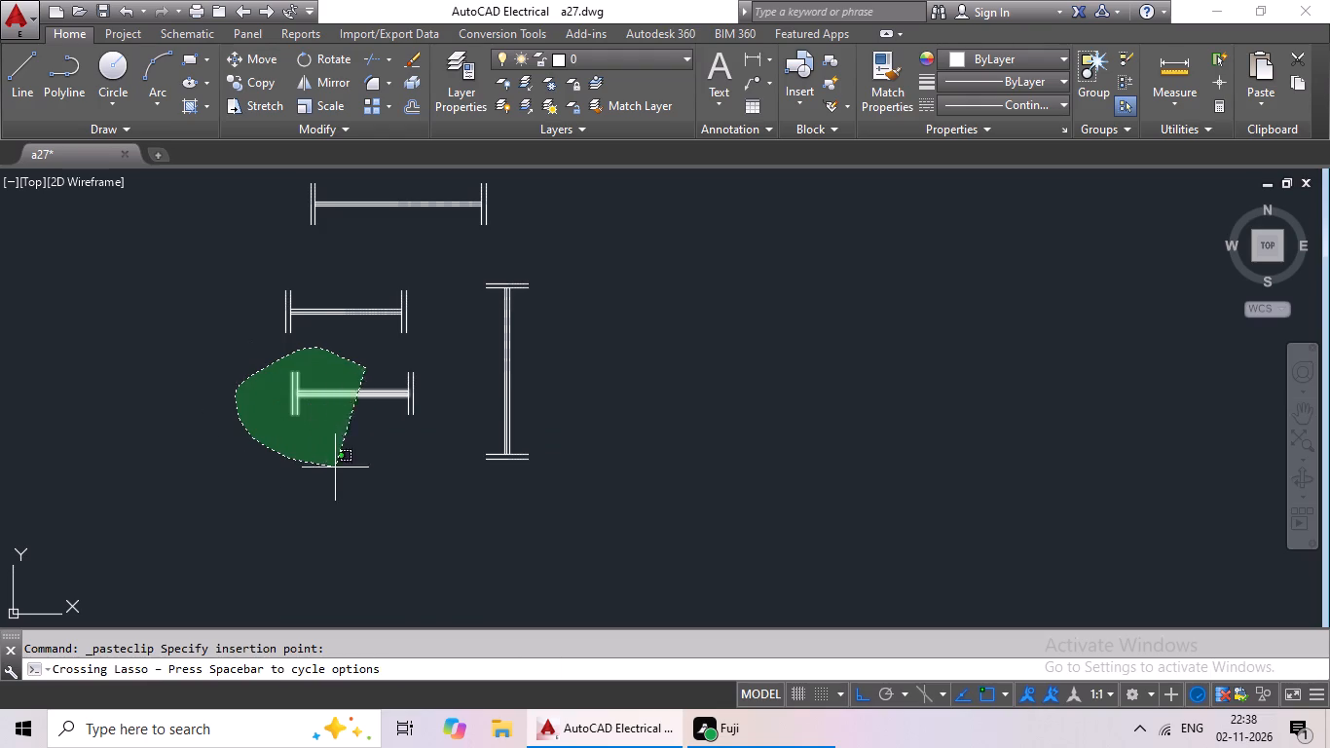
{"action": "left_click_drag", "start_coordinate": [347, 469], "coordinate": [449, 366]}
{"action": "left_click", "coordinate": [449, 366]}
{"action": "left_click", "coordinate": [441, 309]}
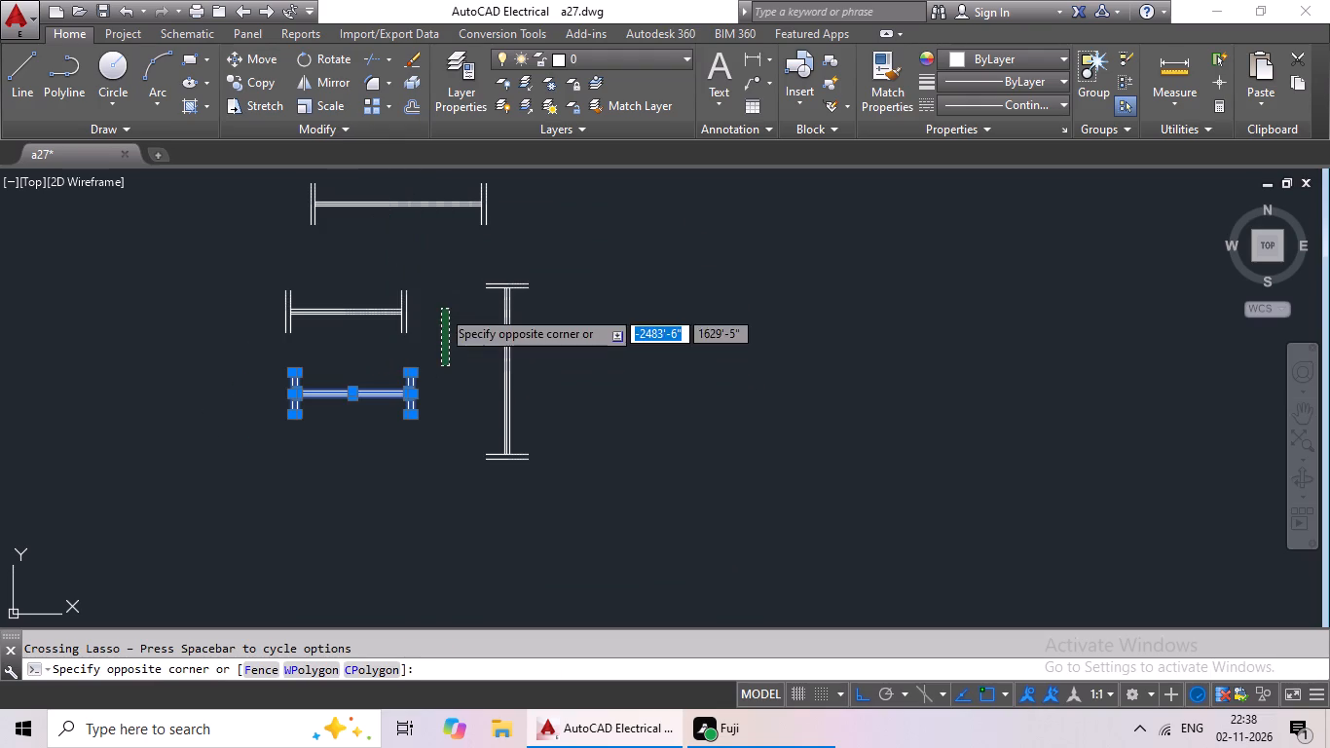
{"action": "left_click", "coordinate": [323, 66]}
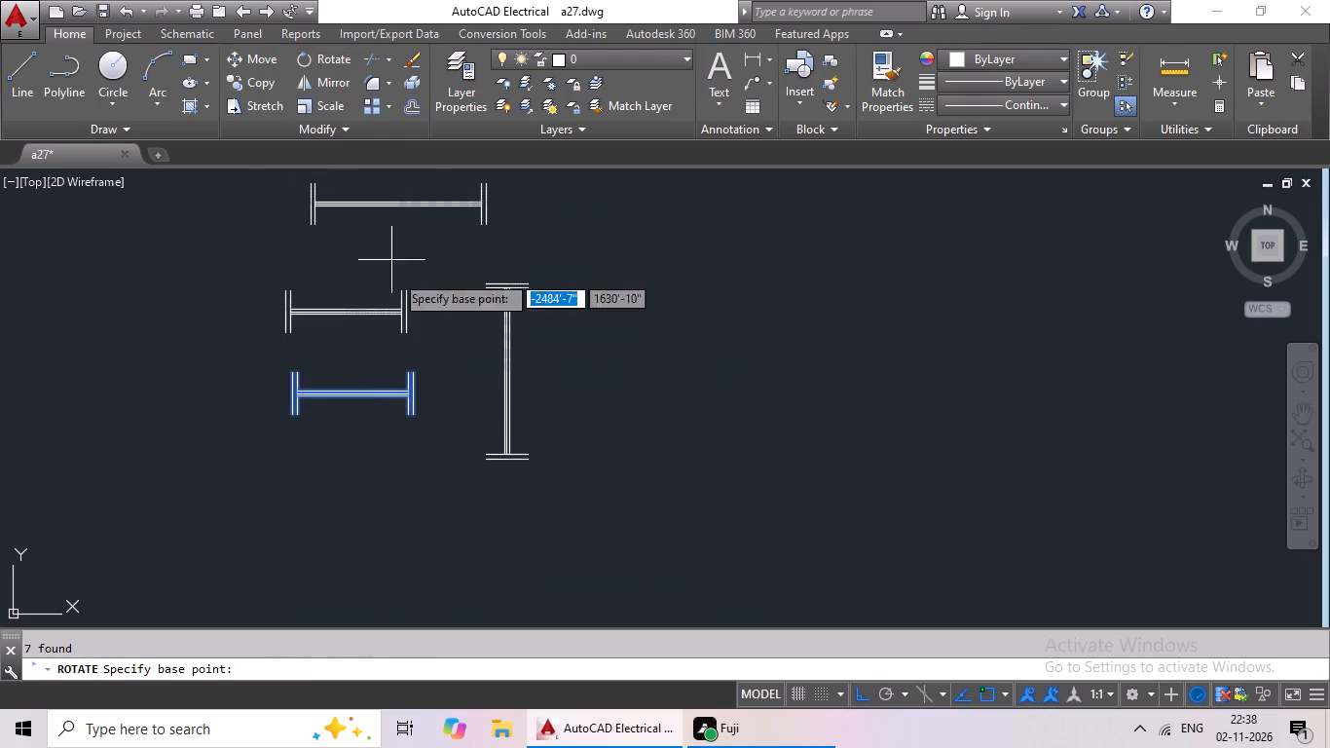
{"action": "left_click_drag", "start_coordinate": [415, 371], "coordinate": [418, 356]}
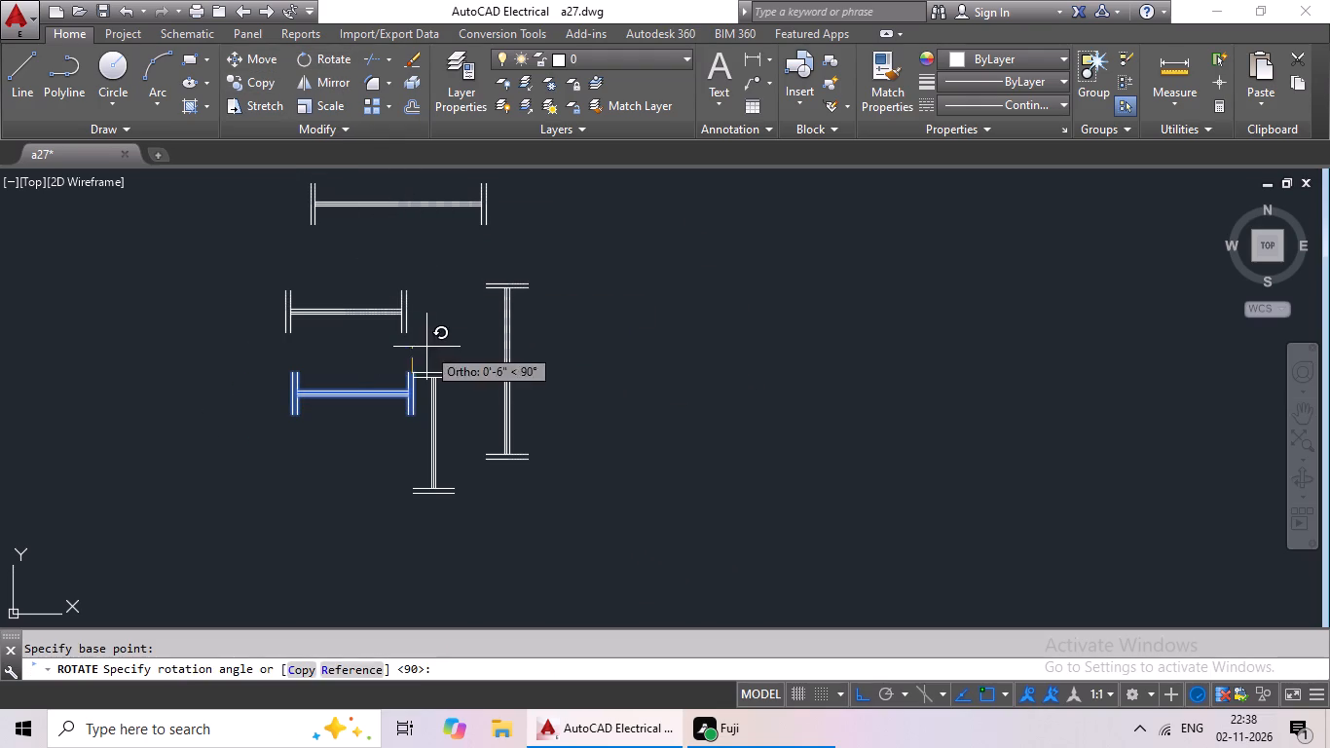
{"action": "left_click", "coordinate": [426, 347]}
Copy the longer horizontal section at the top and paste it to the left of the short horizontal section.
{"action": "middle_click_drag", "start_coordinate": [460, 357], "coordinate": [672, 399]}
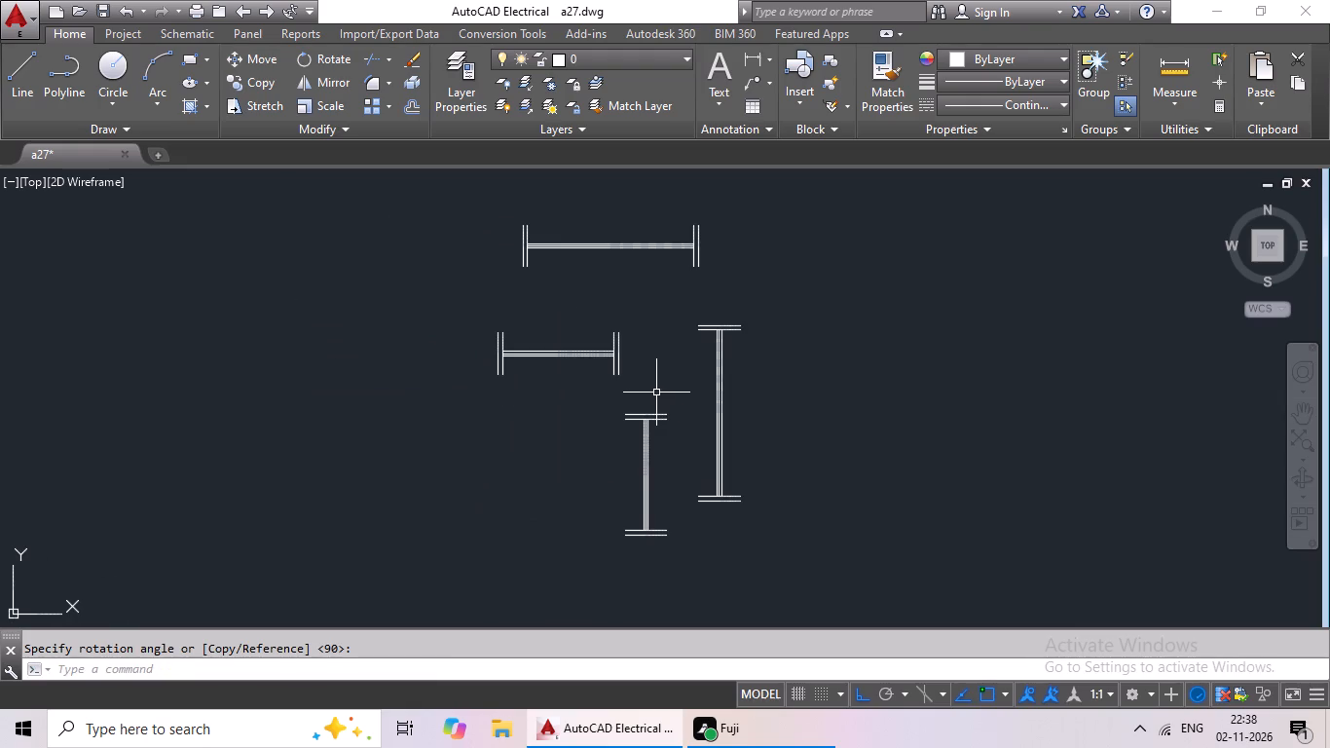
{"action": "middle_click_drag", "start_coordinate": [658, 393], "coordinate": [713, 439]}
{"action": "middle_click_drag", "start_coordinate": [726, 374], "coordinate": [880, 465]}
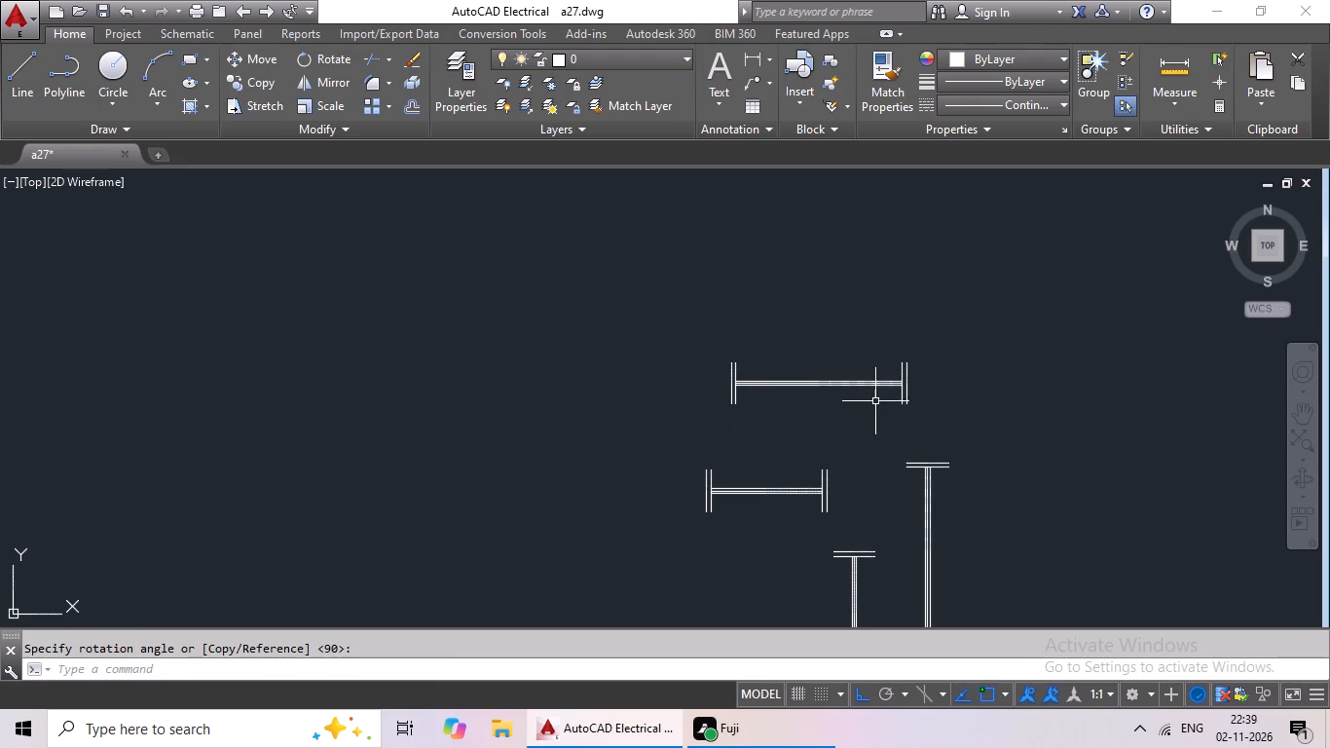
{"action": "middle_click_drag", "start_coordinate": [880, 373], "coordinate": [848, 480]}
{"action": "left_click_drag", "start_coordinate": [750, 430], "coordinate": [755, 526]}
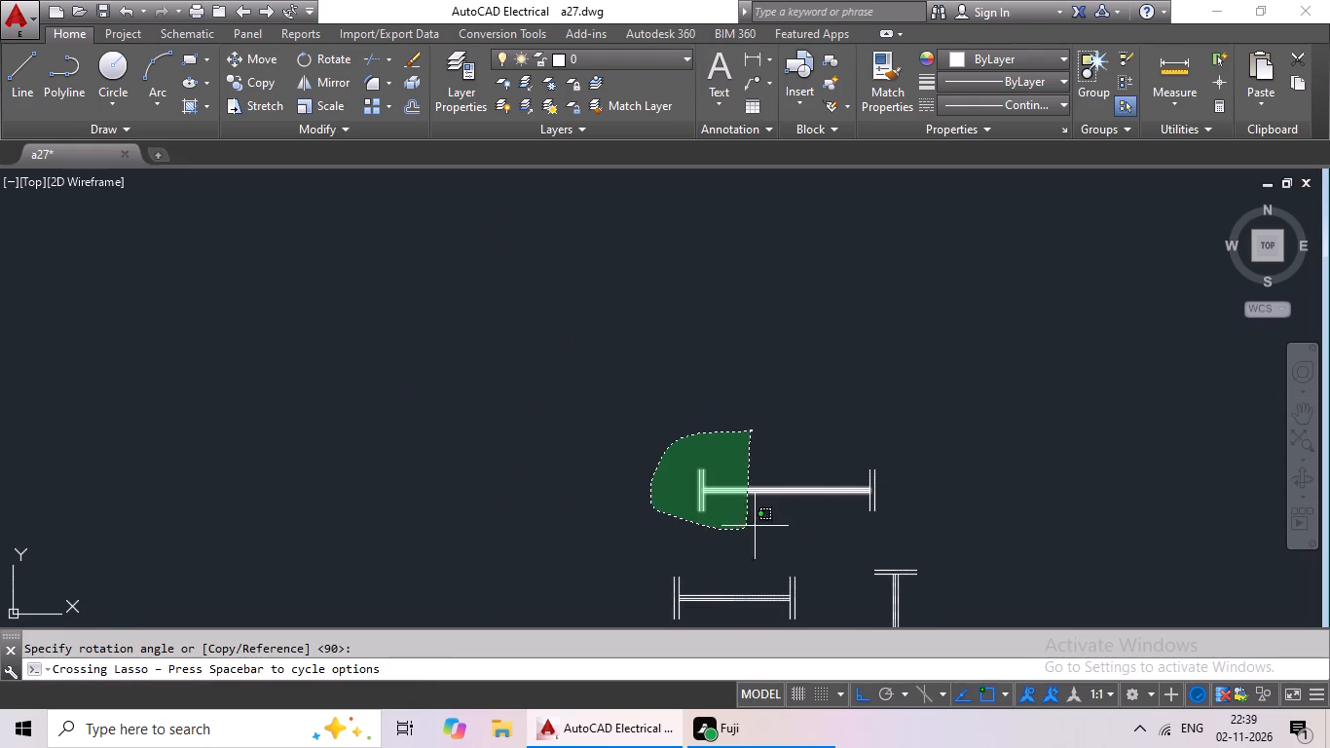
{"action": "left_click_drag", "start_coordinate": [755, 526], "coordinate": [940, 456]}
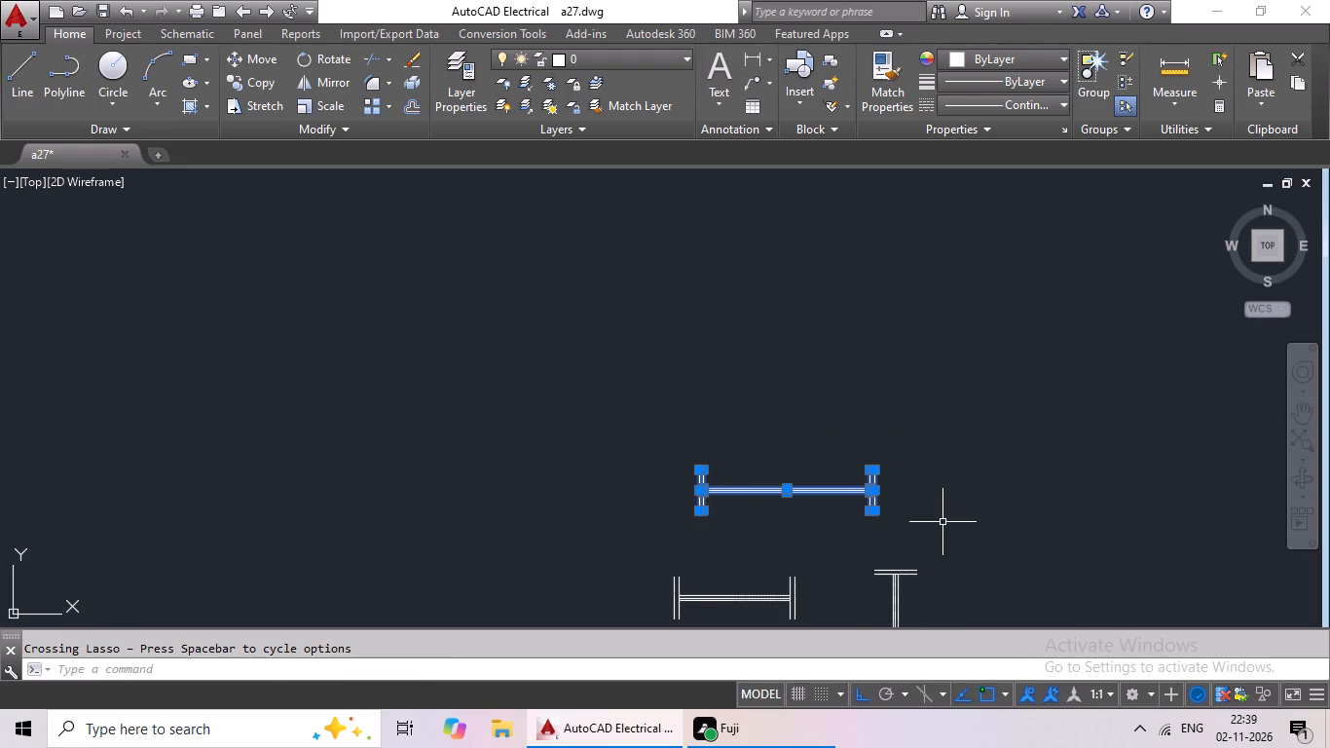
{"action": "key", "text": "ctrl+c"}
{"action": "key", "text": "ctrl+space"}
{"action": "key", "text": "ctrl+v"}
{"action": "middle_click_drag", "start_coordinate": [689, 555], "coordinate": [772, 360]}
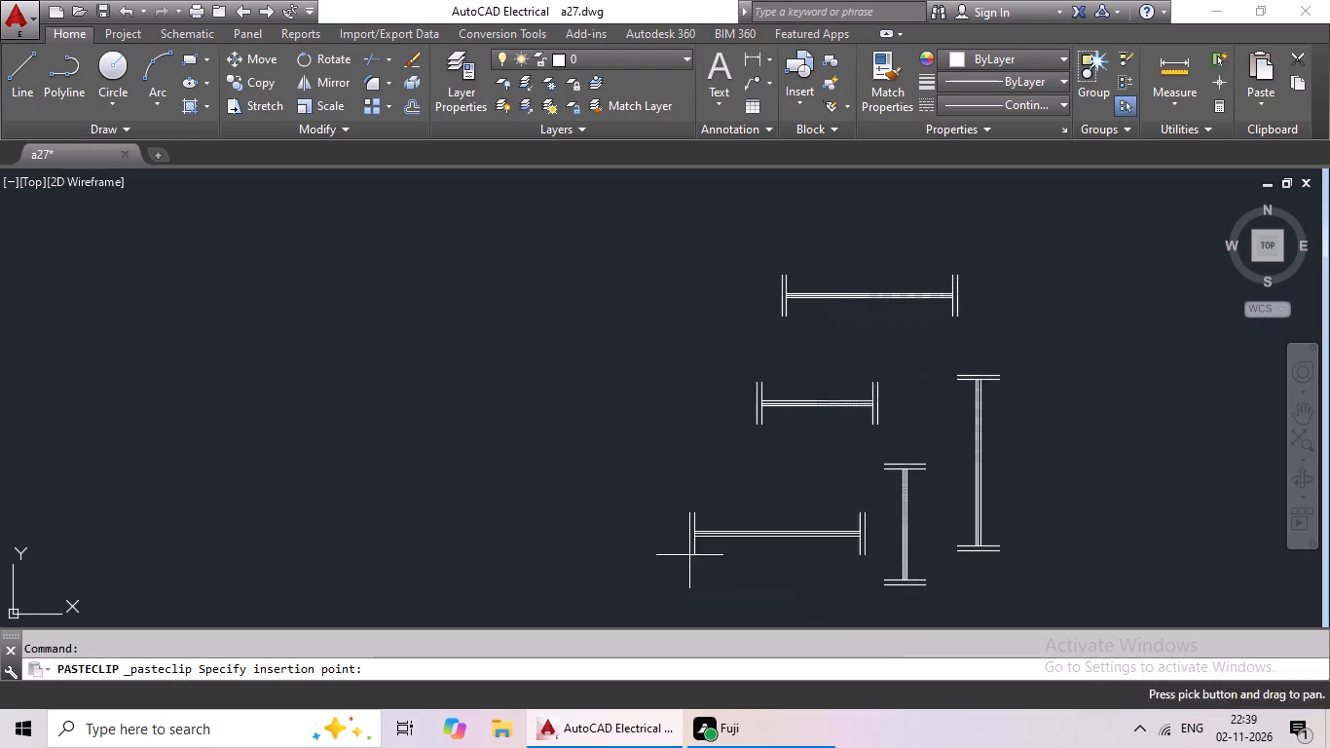
{"action": "left_click", "coordinate": [510, 466]}
Delete the four vertical end lines of the newly pasted long section, keeping its three horizontal lines.
{"action": "scroll", "coordinate": [700, 428], "scroll_direction": "up", "scroll_amount": 2}
{"action": "middle_click_drag", "start_coordinate": [701, 434], "coordinate": [701, 433]}
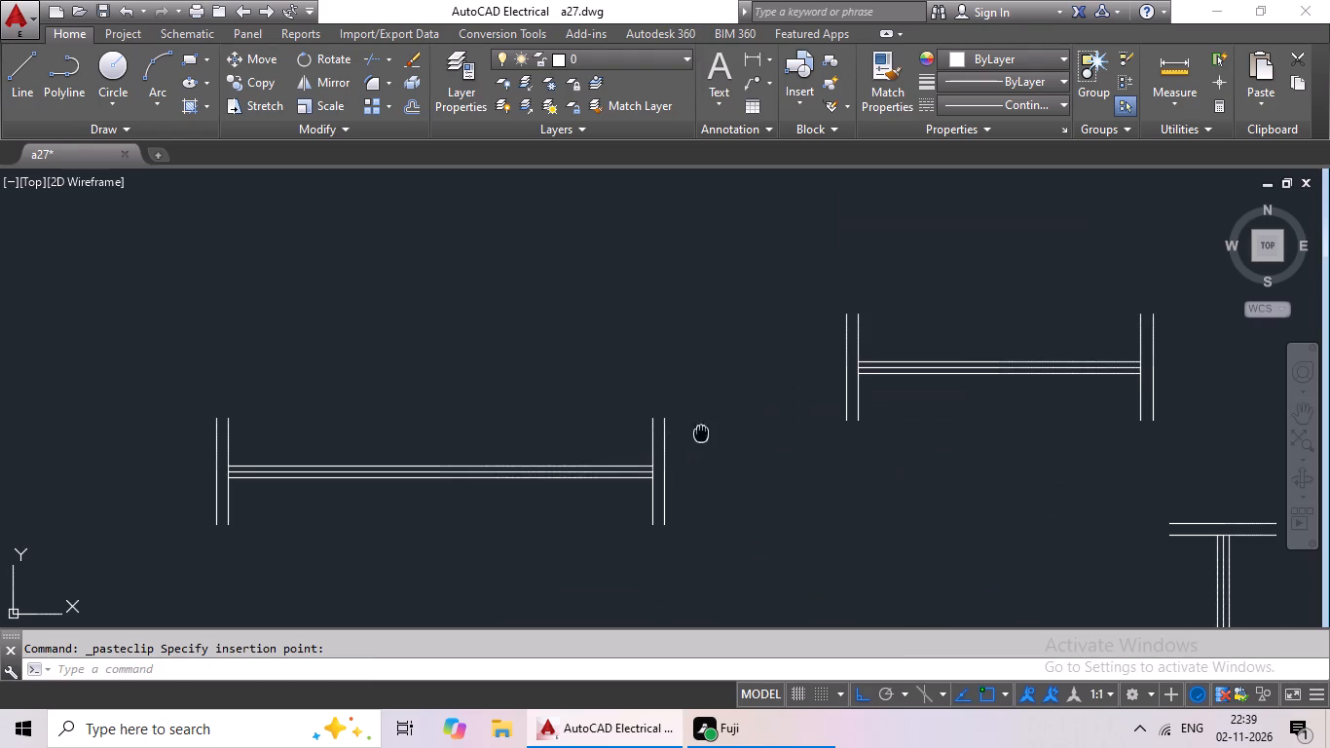
{"action": "middle_click_drag", "start_coordinate": [701, 433], "coordinate": [754, 400]}
{"action": "left_click_drag", "start_coordinate": [767, 370], "coordinate": [654, 409]}
{"action": "left_click_drag", "start_coordinate": [499, 381], "coordinate": [186, 418]}
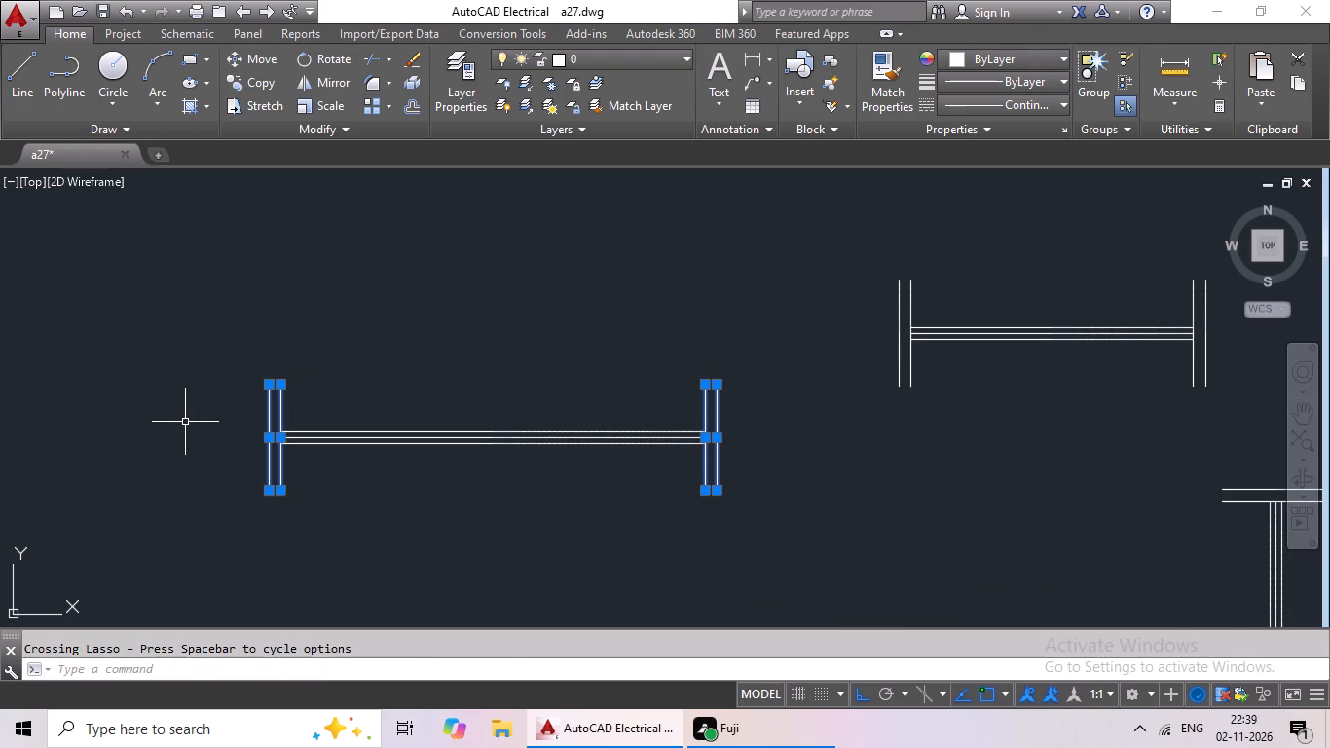
{"action": "key", "text": "Delete"}
Draw a 6" vertical line just beyond the right end of the three horizontal lines.
{"action": "left_click", "coordinate": [17, 54]}
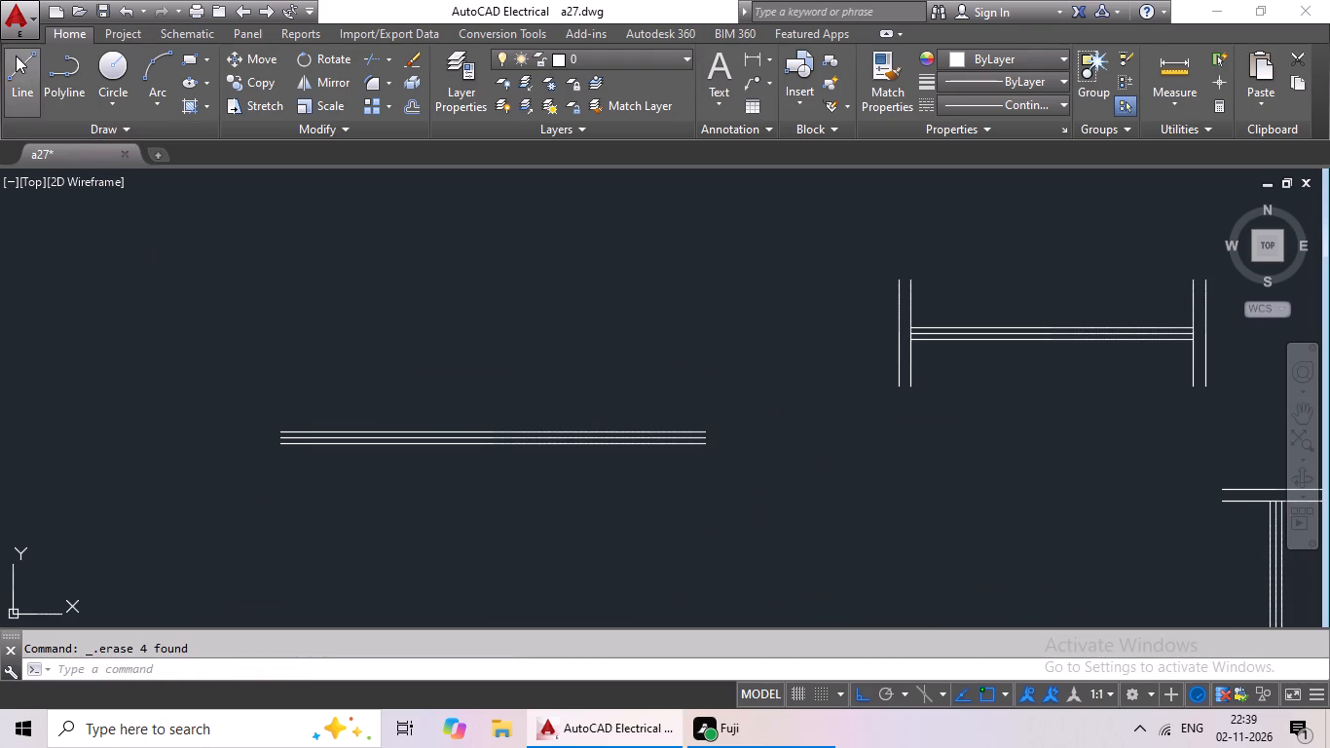
{"action": "left_click", "coordinate": [735, 396]}
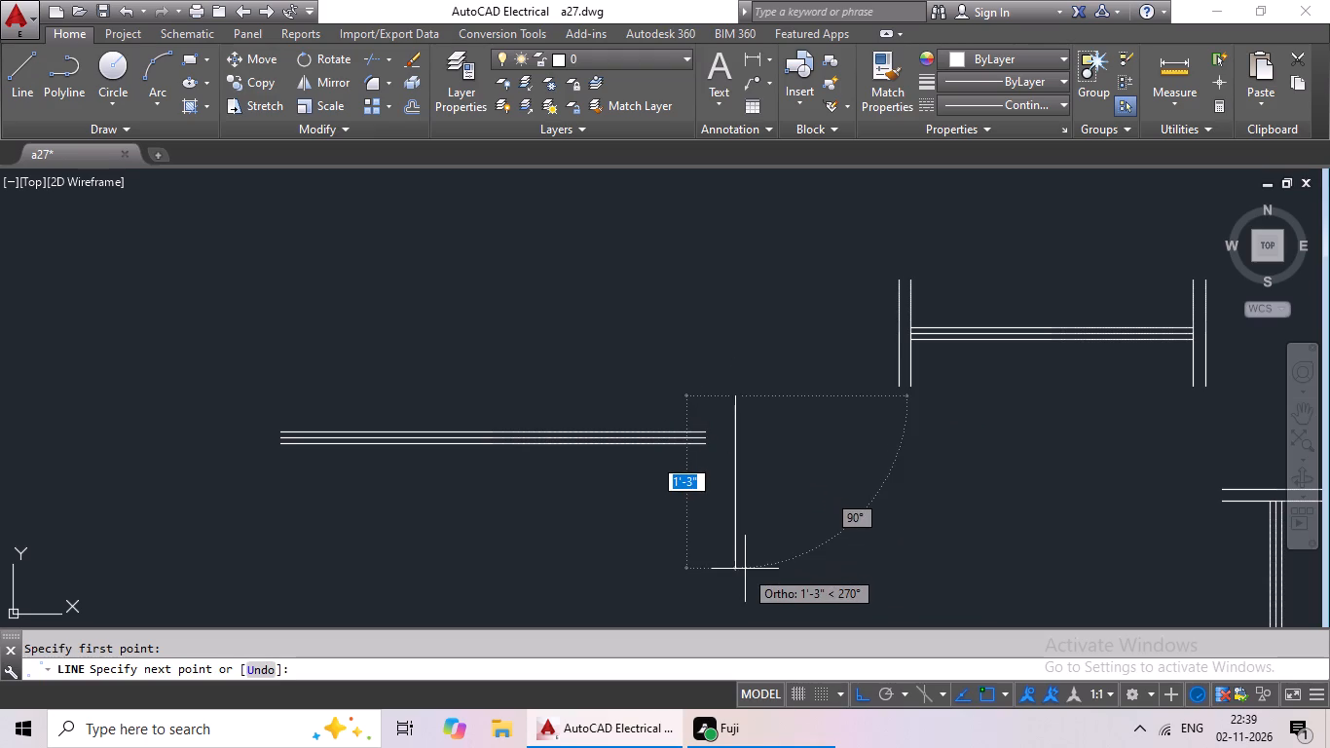
{"action": "key", "text": "6"}
{"action": "key", "text": "shift+quotedbl"}
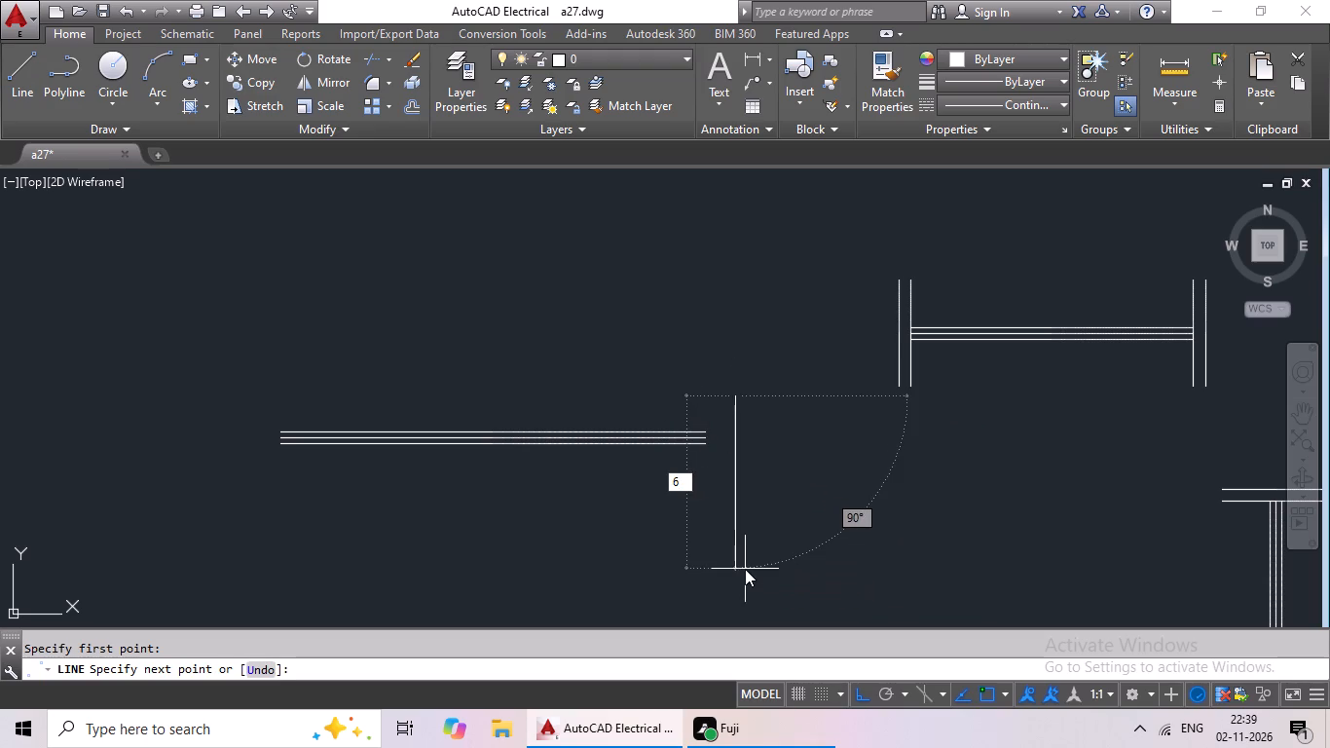
{"action": "key", "text": "Return"}
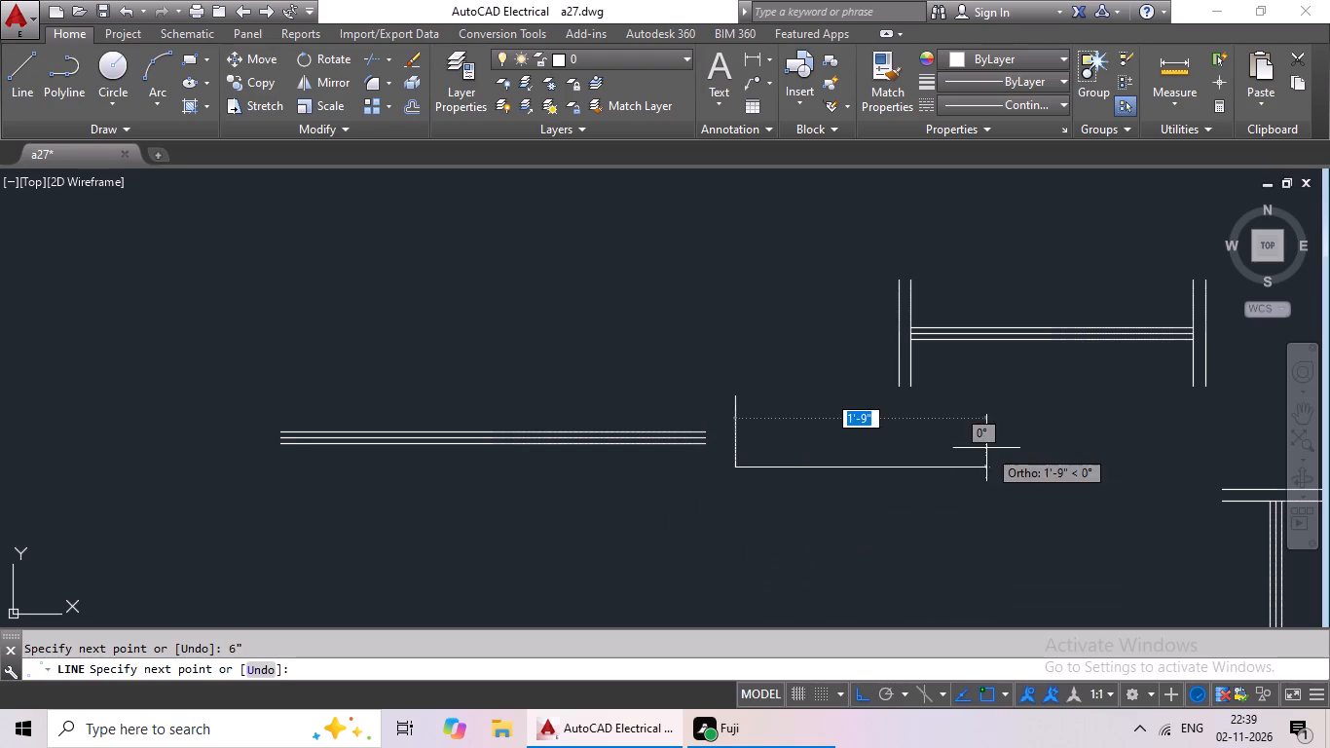
{"action": "key", "text": "Escape"}
Copy the 6" line from its midpoint onto the right endpoint of the middle horizontal line.
{"action": "scroll", "coordinate": [756, 441], "scroll_direction": "up", "scroll_amount": 3}
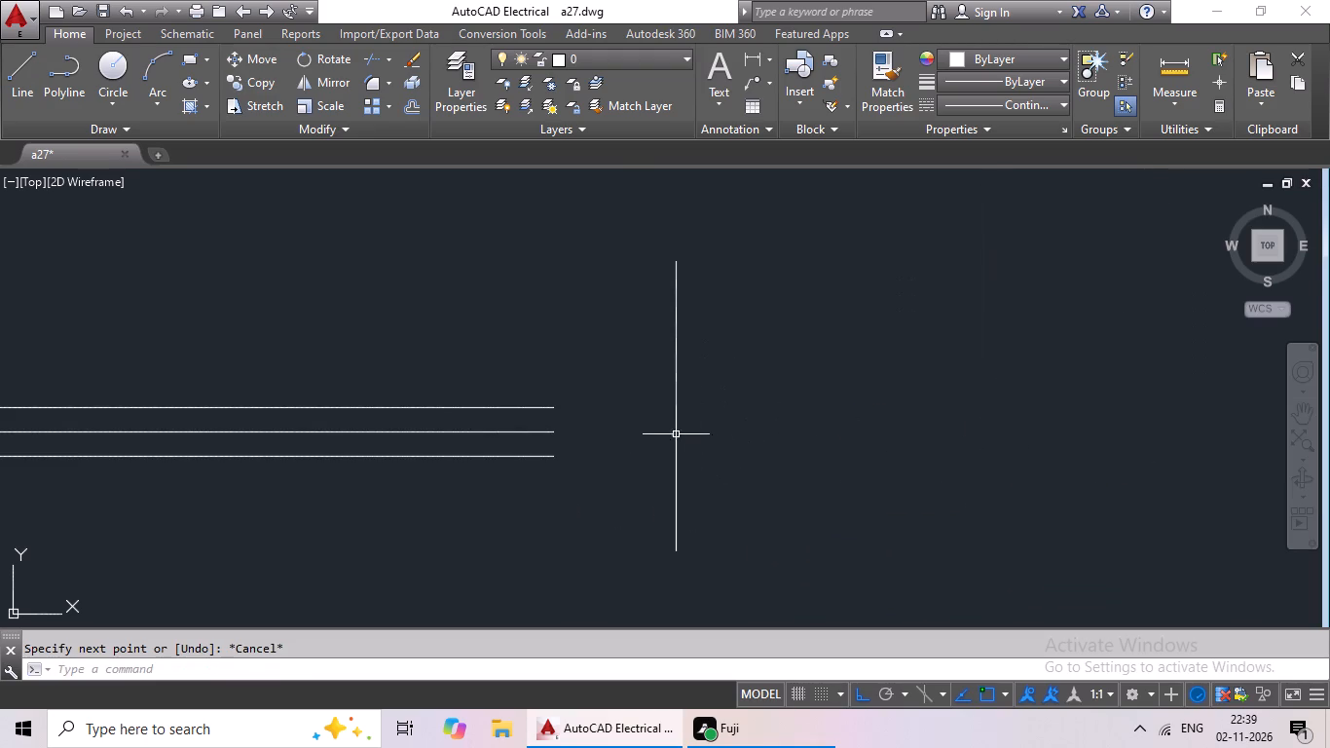
{"action": "left_click", "coordinate": [678, 382]}
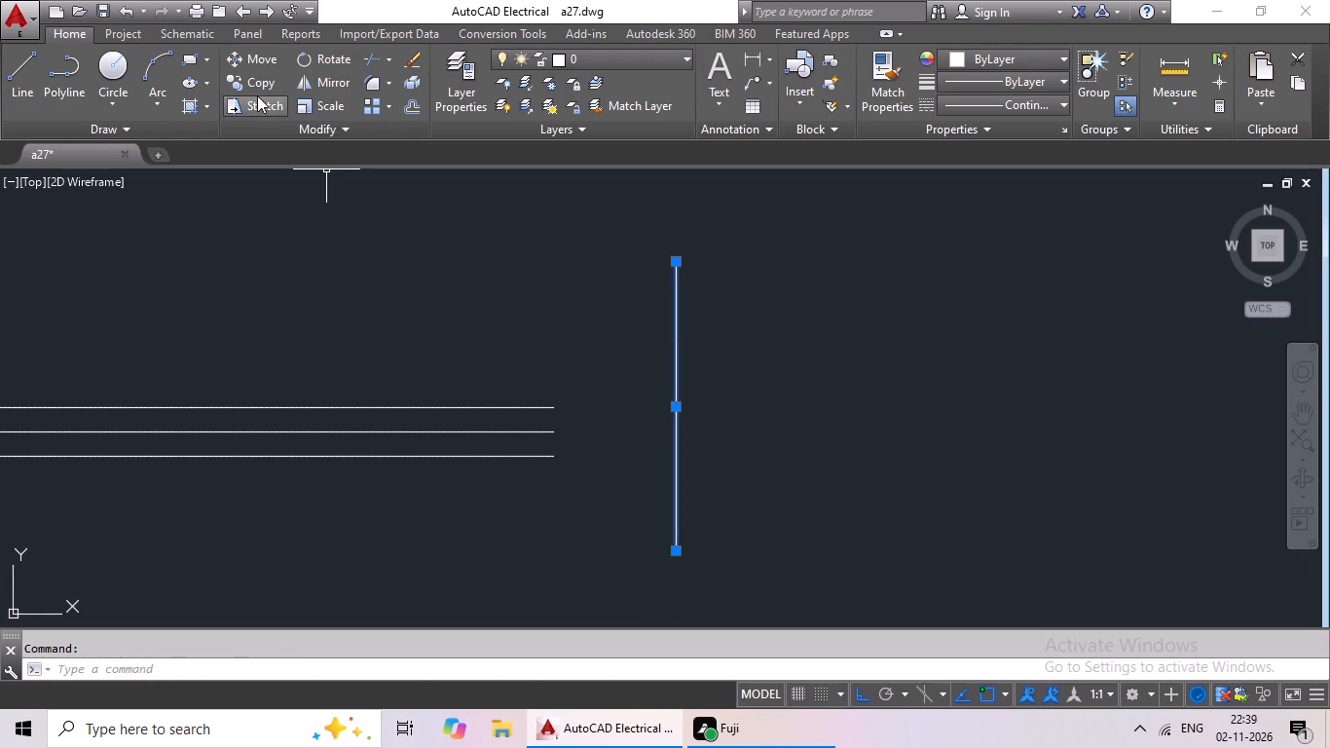
{"action": "left_click", "coordinate": [257, 87]}
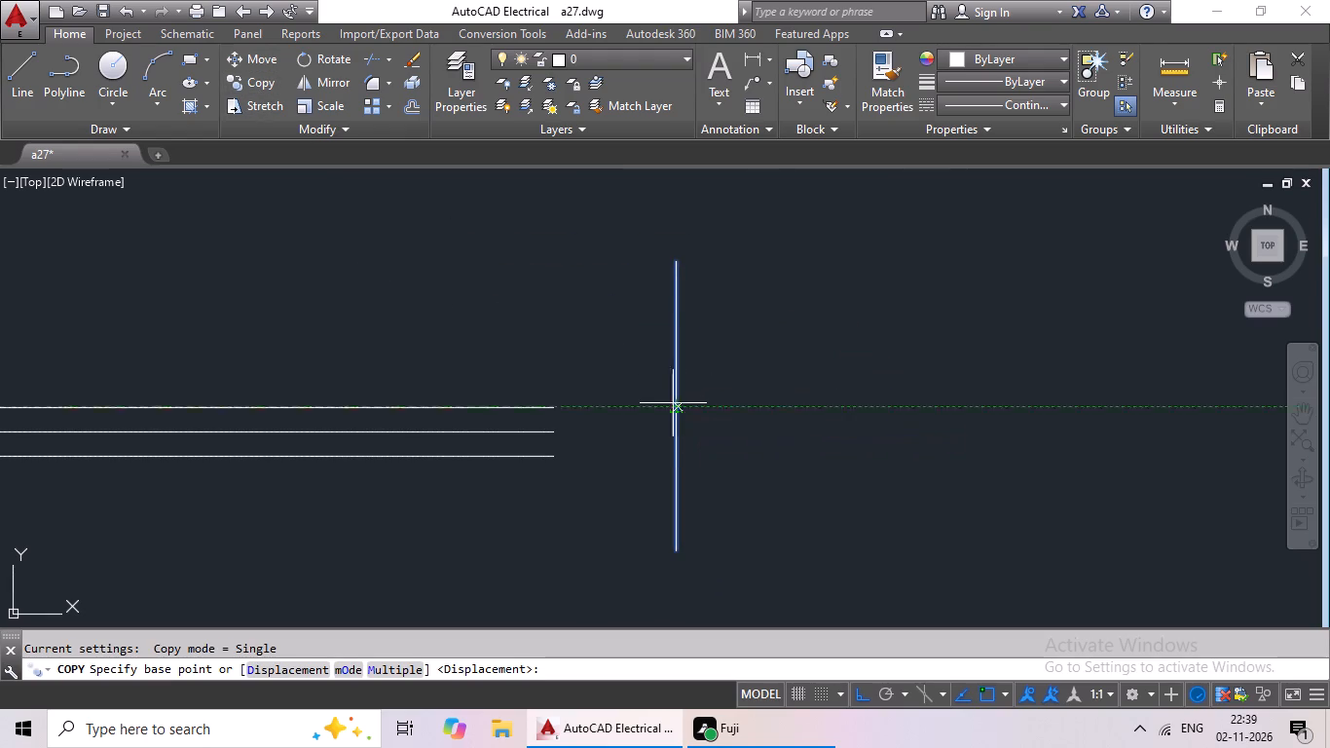
{"action": "left_click", "coordinate": [676, 408]}
{"action": "left_click", "coordinate": [555, 431]}
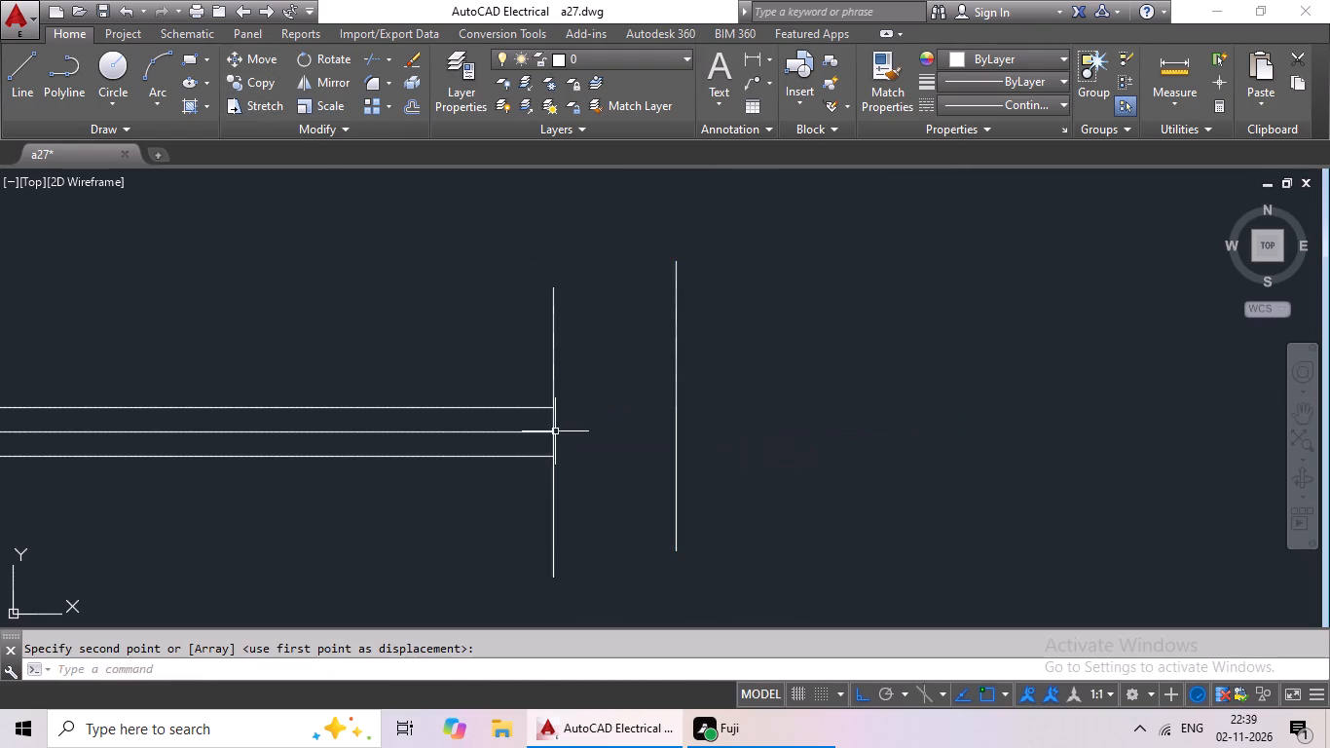
Delete the original 6" vertical line standing apart from the horizontal lines.
{"action": "left_click_drag", "start_coordinate": [745, 349], "coordinate": [647, 419]}
{"action": "key", "text": "Delete"}
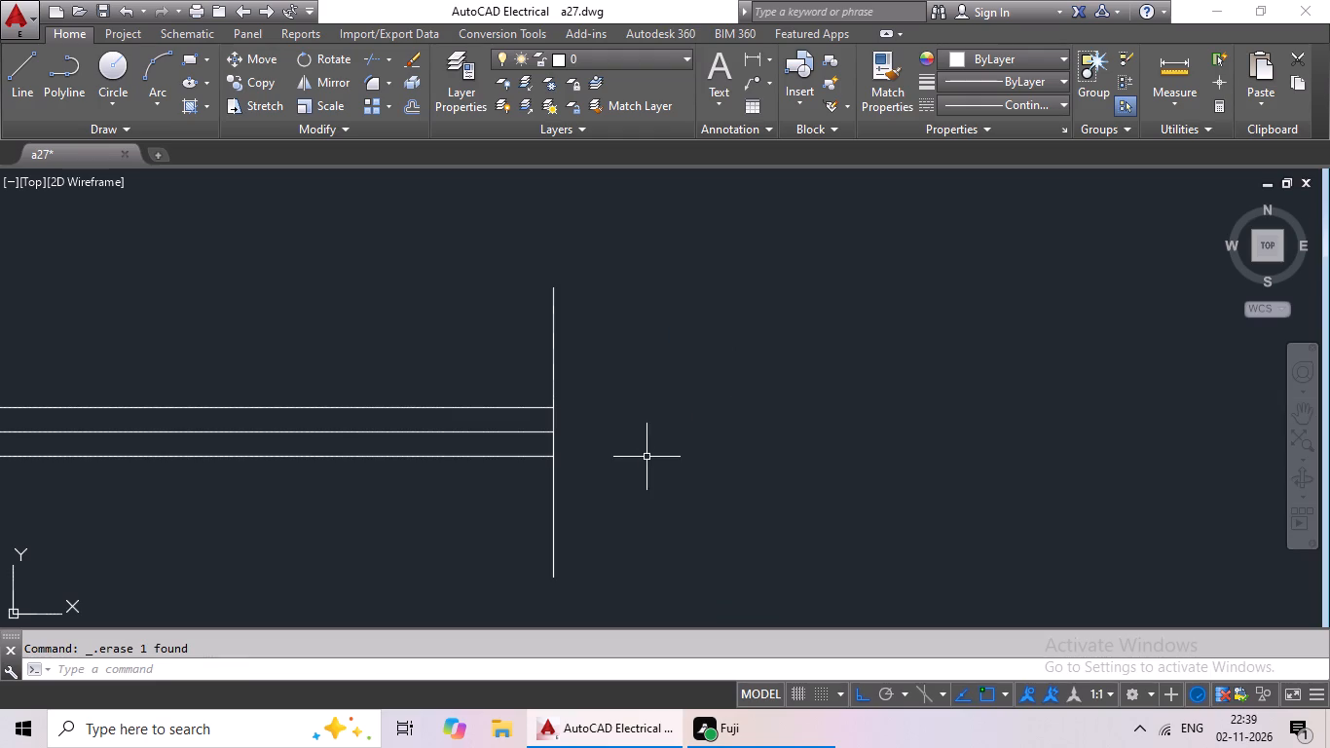
Offset the 6" vertical line 3' inward to the opposite, left end of the three horizontal lines.
{"action": "middle_click_drag", "start_coordinate": [647, 457], "coordinate": [975, 423]}
{"action": "middle_click_drag", "start_coordinate": [976, 420], "coordinate": [1117, 393]}
{"action": "scroll", "coordinate": [1135, 386], "scroll_direction": "down", "scroll_amount": 1}
{"action": "middle_click", "coordinate": [1135, 386]}
{"action": "scroll", "coordinate": [1135, 386], "scroll_direction": "down", "scroll_amount": 1}
{"action": "middle_click_drag", "start_coordinate": [1134, 384], "coordinate": [1135, 384]}
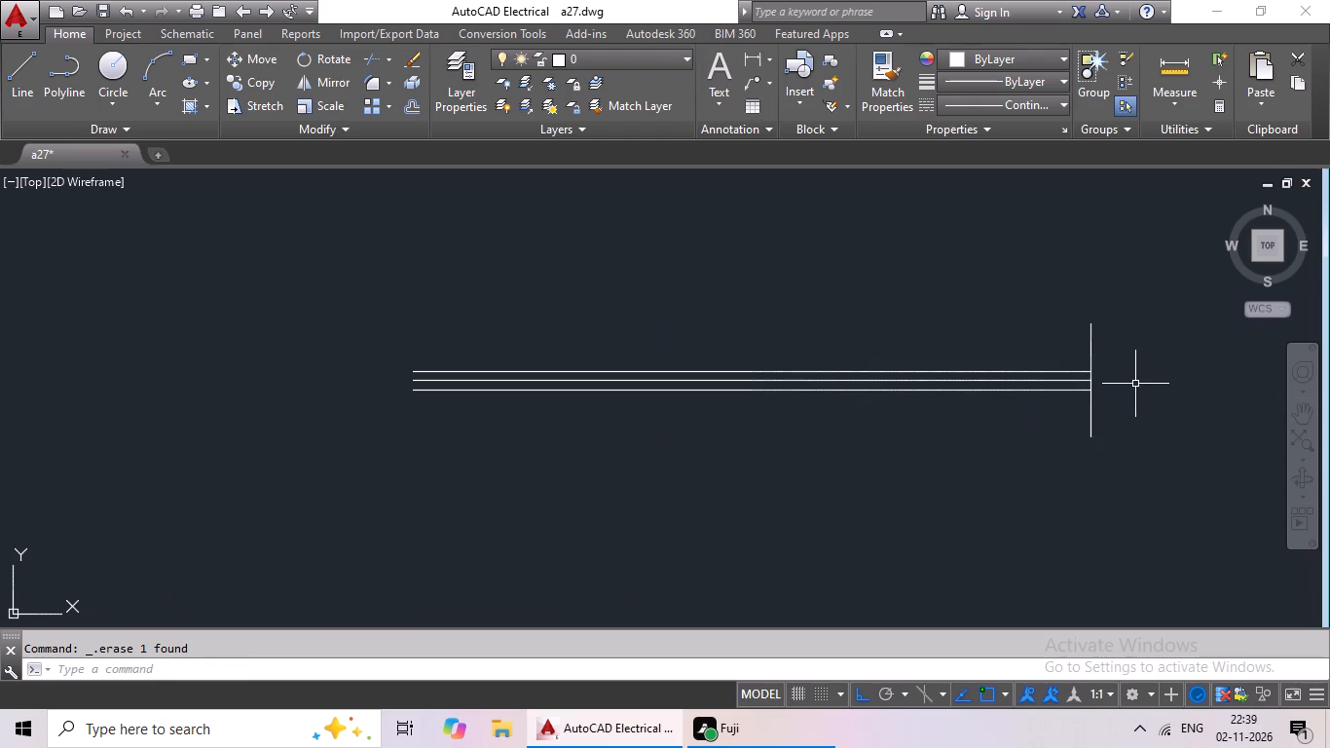
{"action": "middle_click_drag", "start_coordinate": [1135, 384], "coordinate": [1010, 400]}
{"action": "key", "text": "o"}
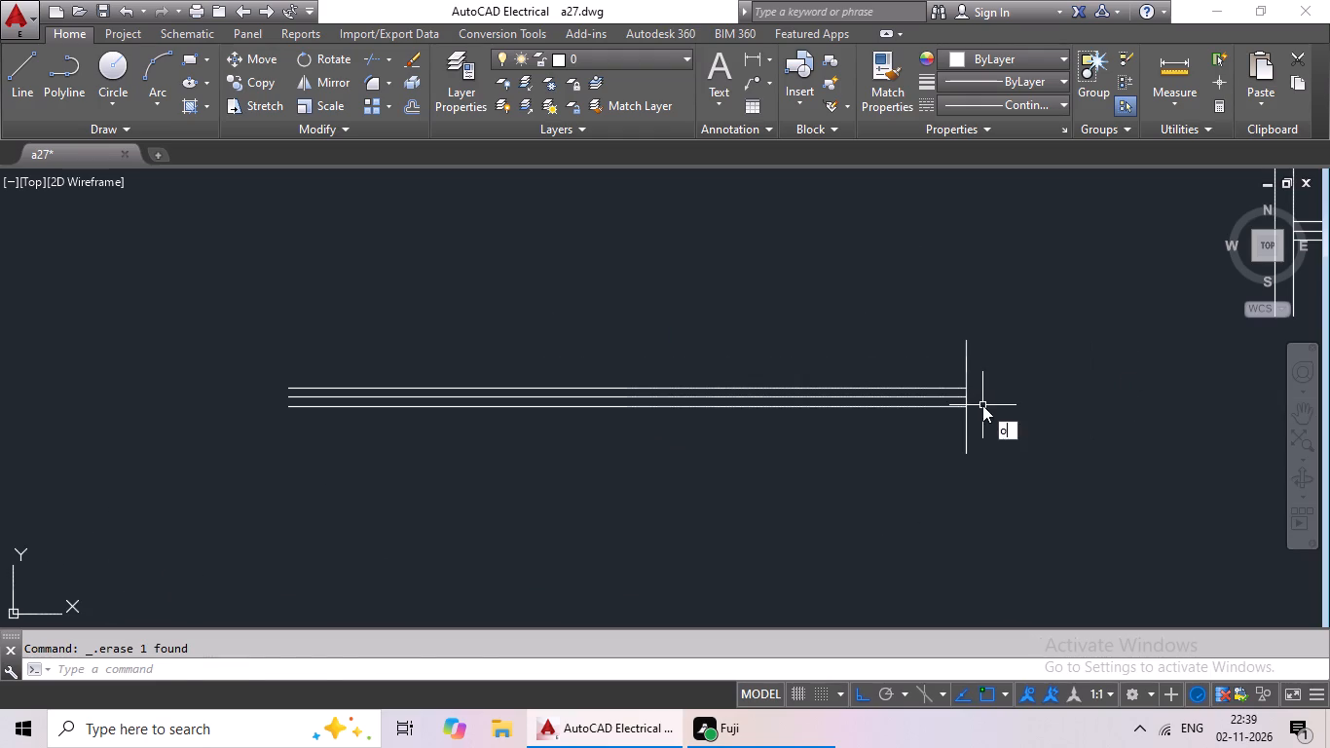
{"action": "key", "text": "Return"}
{"action": "type", "text": "3'"}
{"action": "key", "text": "Return"}
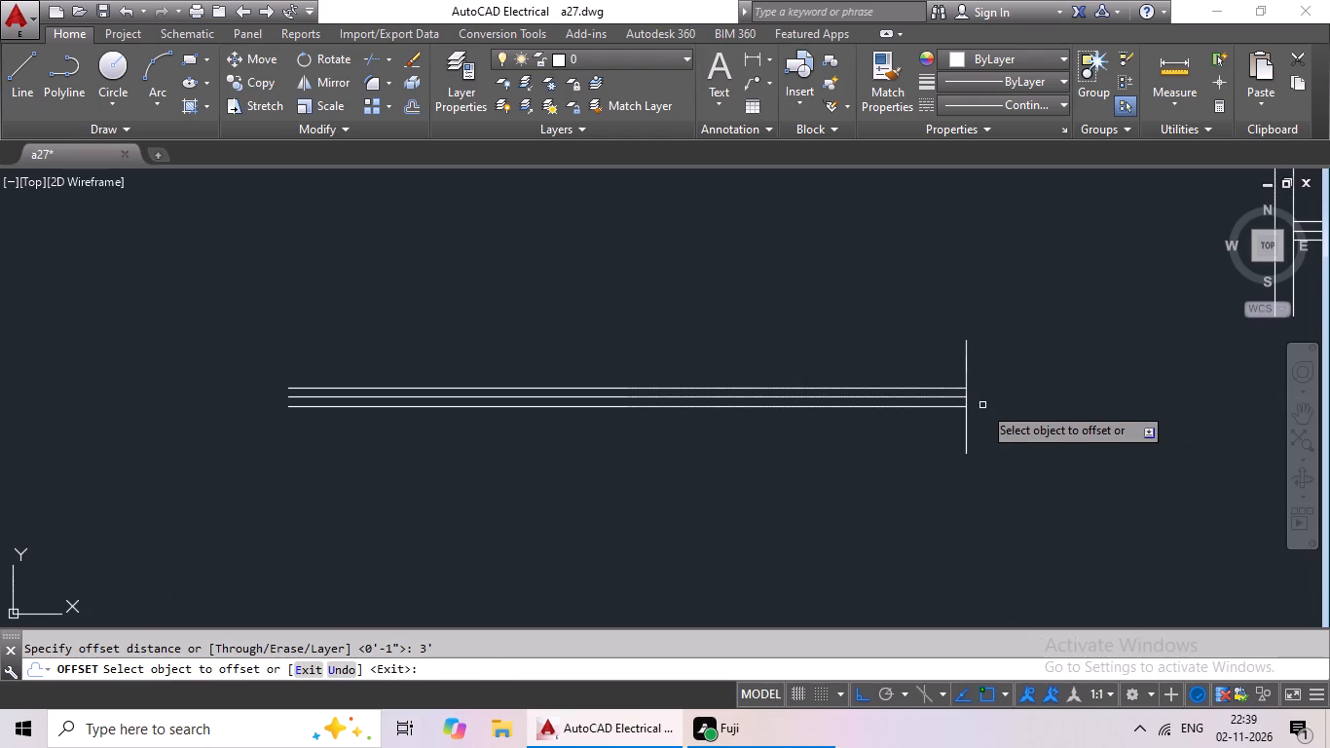
{"action": "left_click", "coordinate": [967, 379]}
{"action": "left_click", "coordinate": [744, 391]}
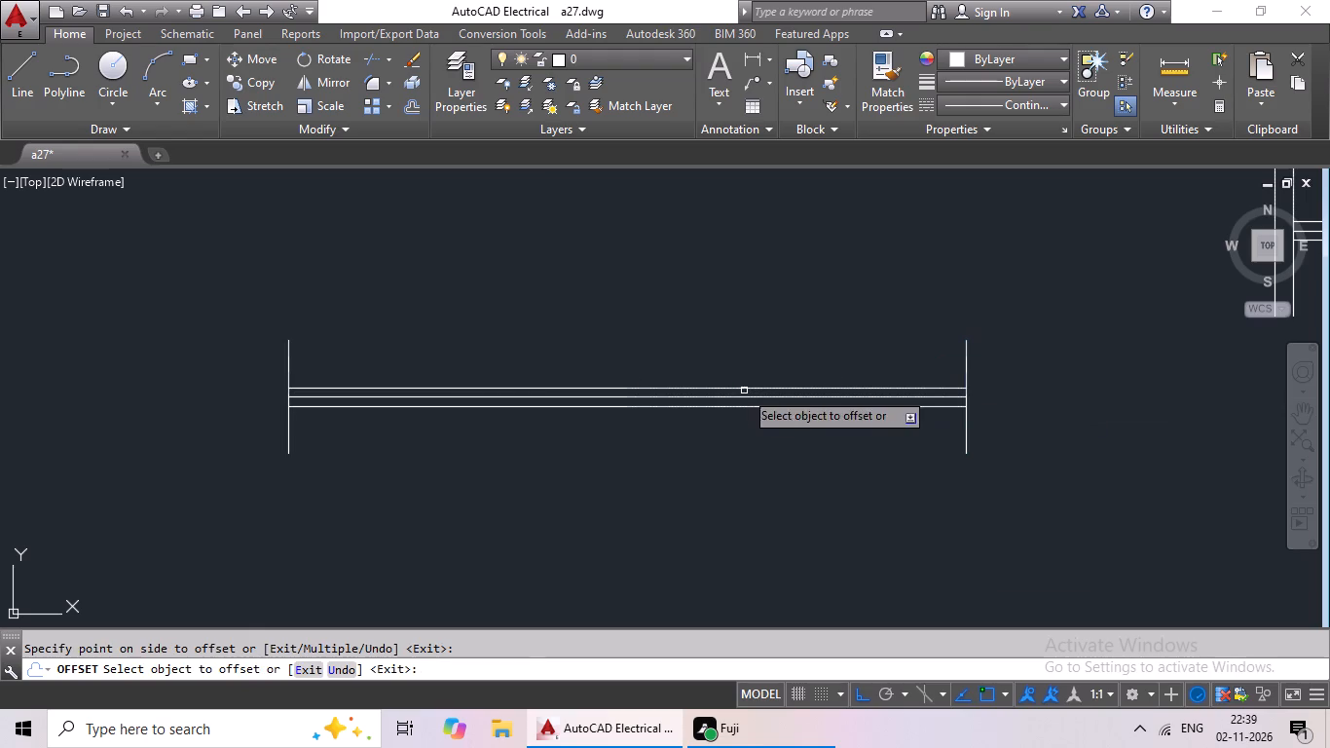
{"action": "middle_click_drag", "start_coordinate": [694, 558], "coordinate": [671, 585]}
{"action": "key", "text": "Escape"}
{"action": "key", "text": "Escape"}
{"action": "key", "text": "Escape"}
Offset both vertical end lines 1" outward from the three horizontal lines.
{"action": "key", "text": "o"}
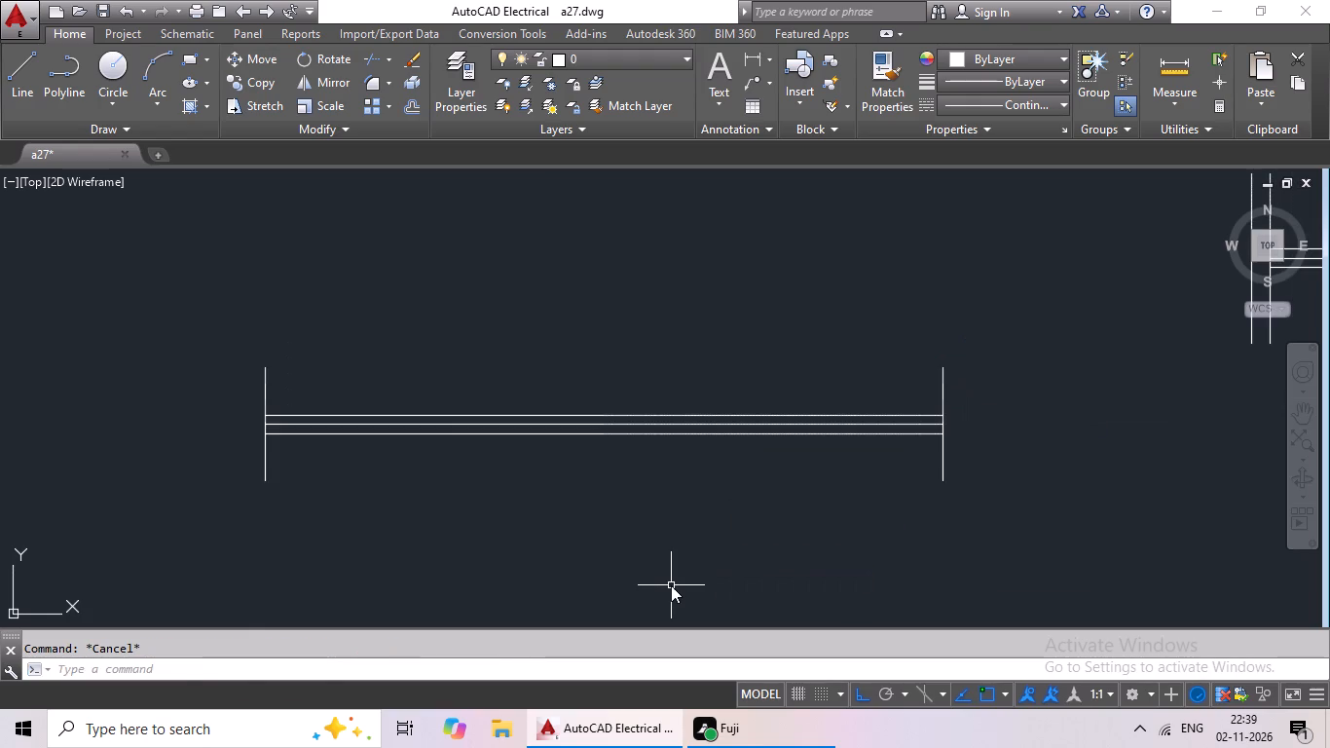
{"action": "key", "text": "Return"}
{"action": "type", "text": "1\""}
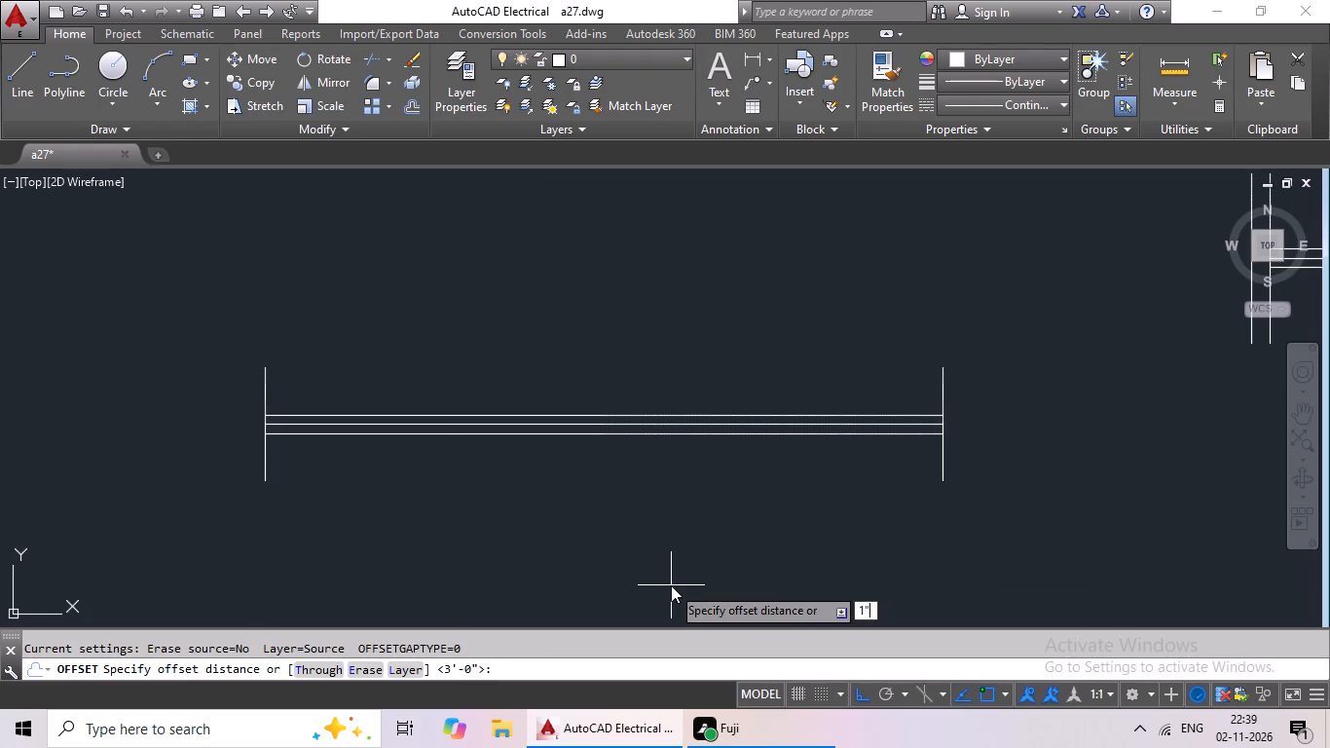
{"action": "key", "text": "Return"}
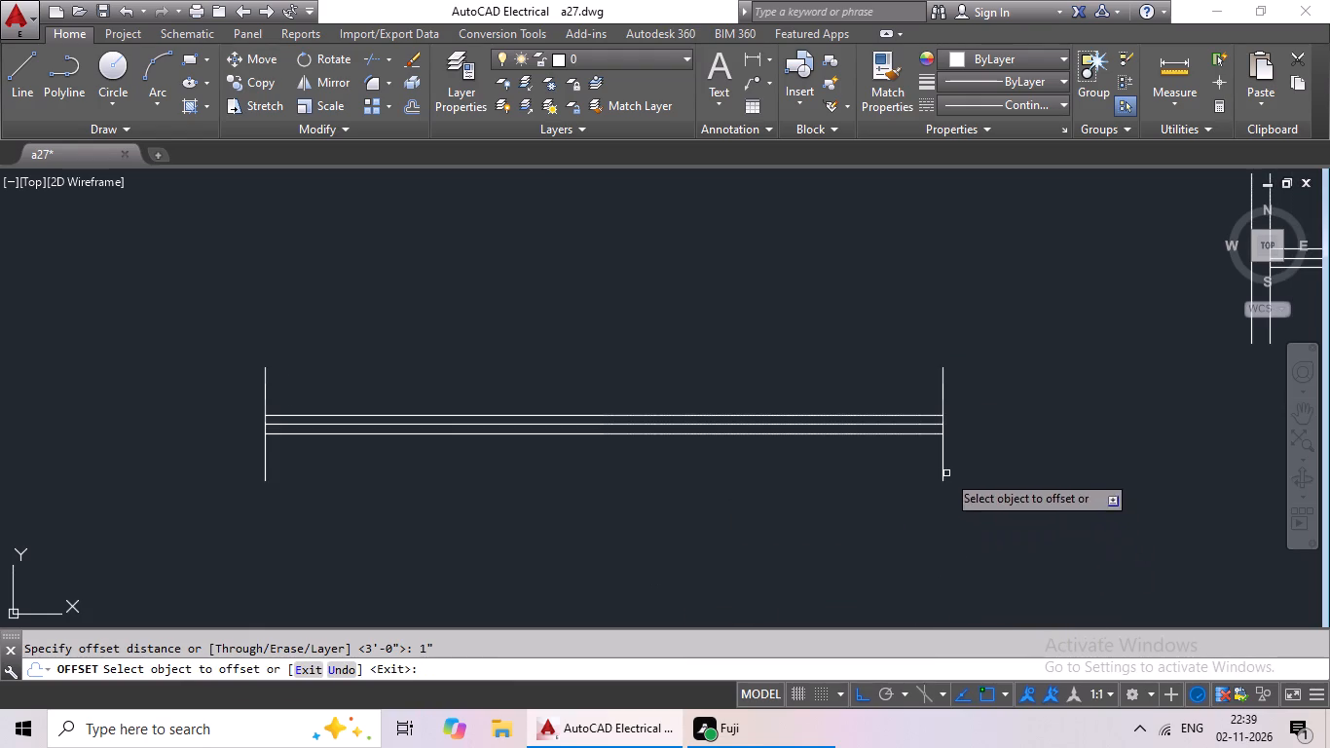
{"action": "left_click", "coordinate": [943, 468]}
{"action": "left_click", "coordinate": [985, 451]}
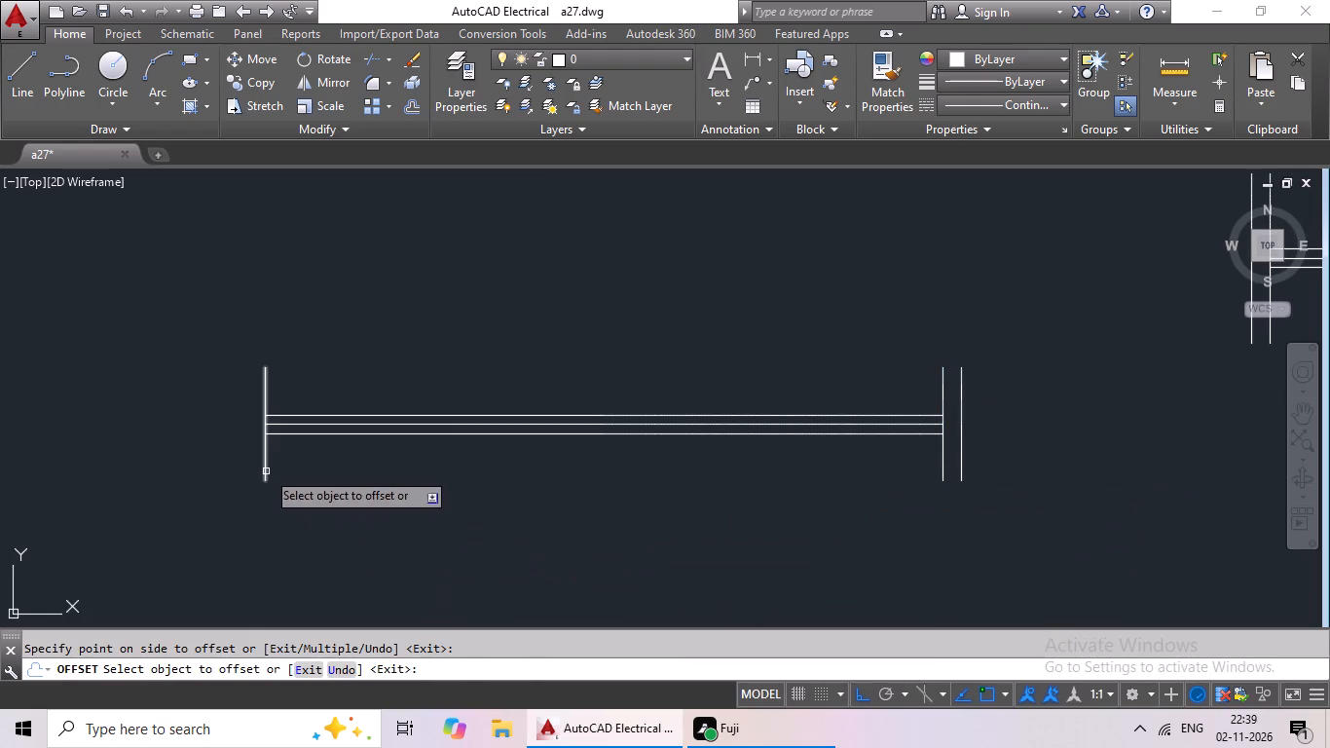
{"action": "left_click_drag", "start_coordinate": [265, 469], "coordinate": [255, 476]}
{"action": "left_click", "coordinate": [221, 484]}
{"action": "key", "text": "Escape"}
{"action": "key", "text": "Escape"}
Copy the whole 3' horizontal section to the clipboard and paste it just below the original.
{"action": "scroll", "coordinate": [406, 476], "scroll_direction": "down", "scroll_amount": 2}
{"action": "middle_click_drag", "start_coordinate": [419, 487], "coordinate": [437, 442]}
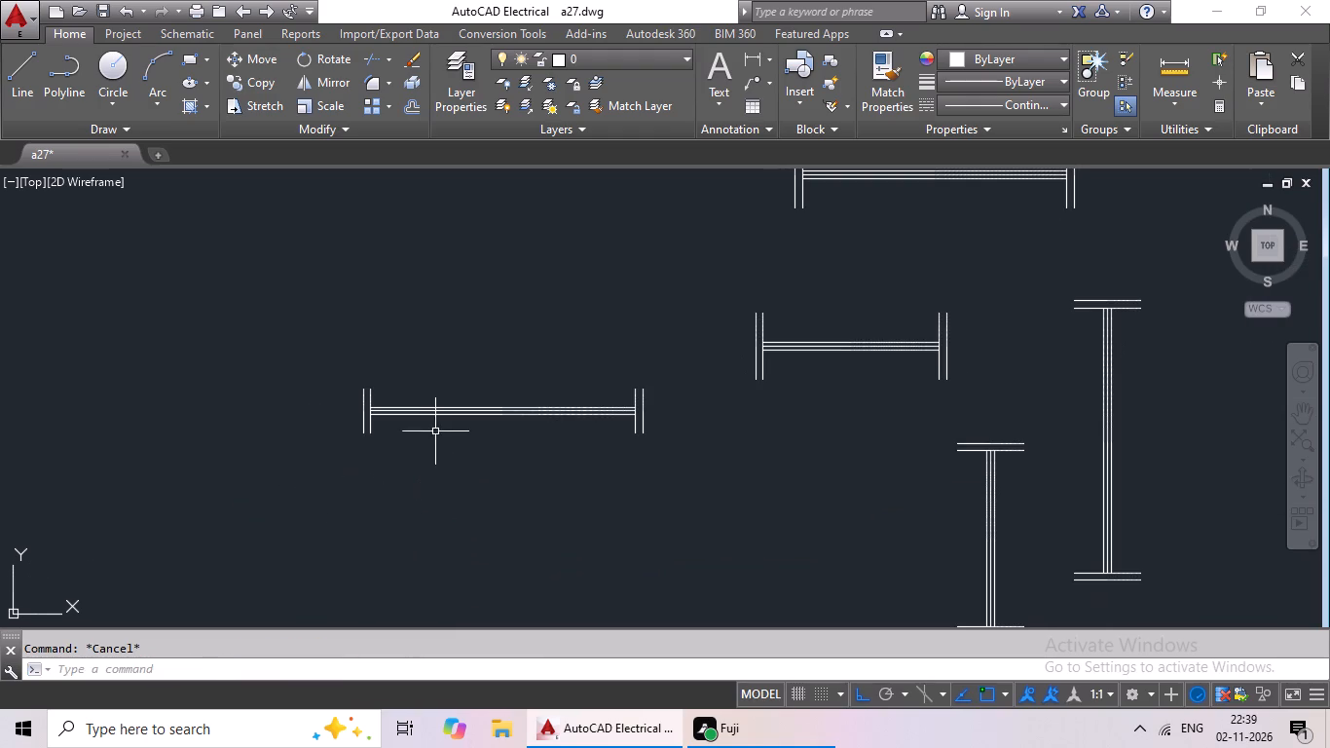
{"action": "left_click_drag", "start_coordinate": [416, 335], "coordinate": [699, 365]}
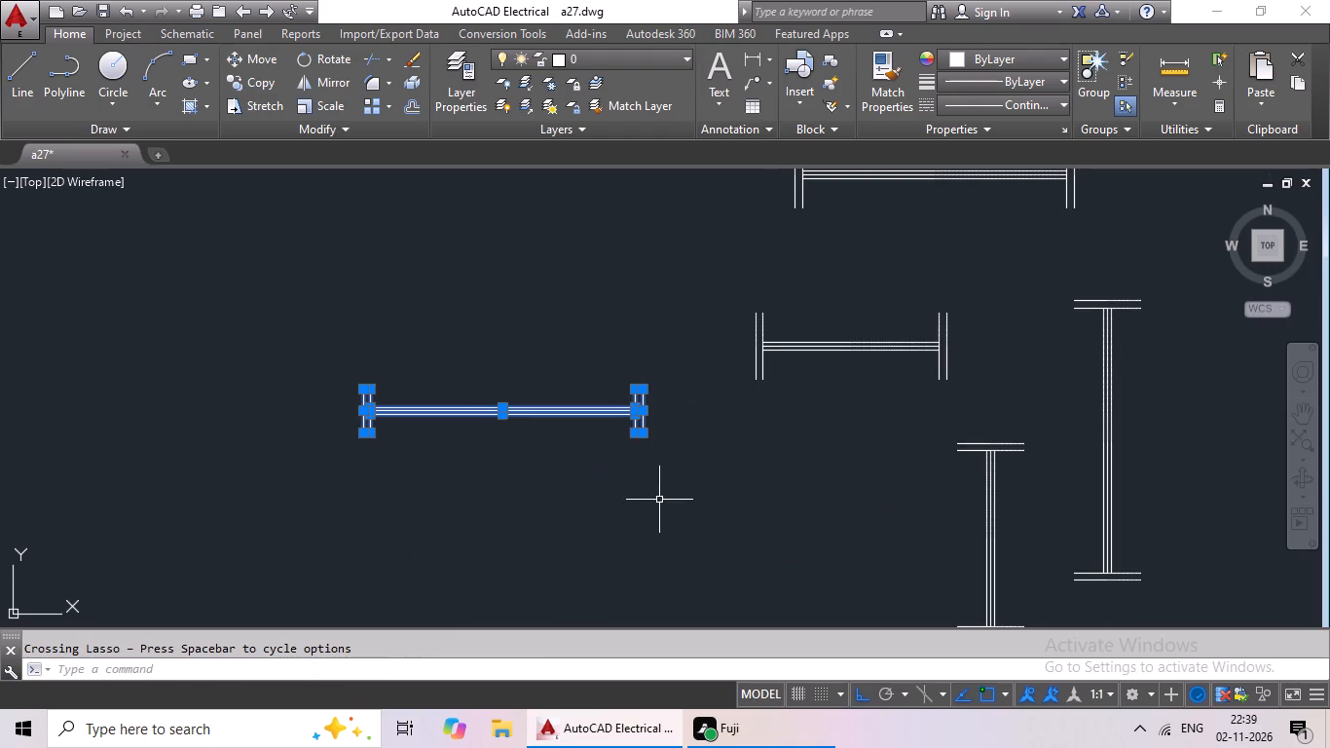
{"action": "key", "text": "ctrl+c"}
{"action": "key", "text": "ctrl+v"}
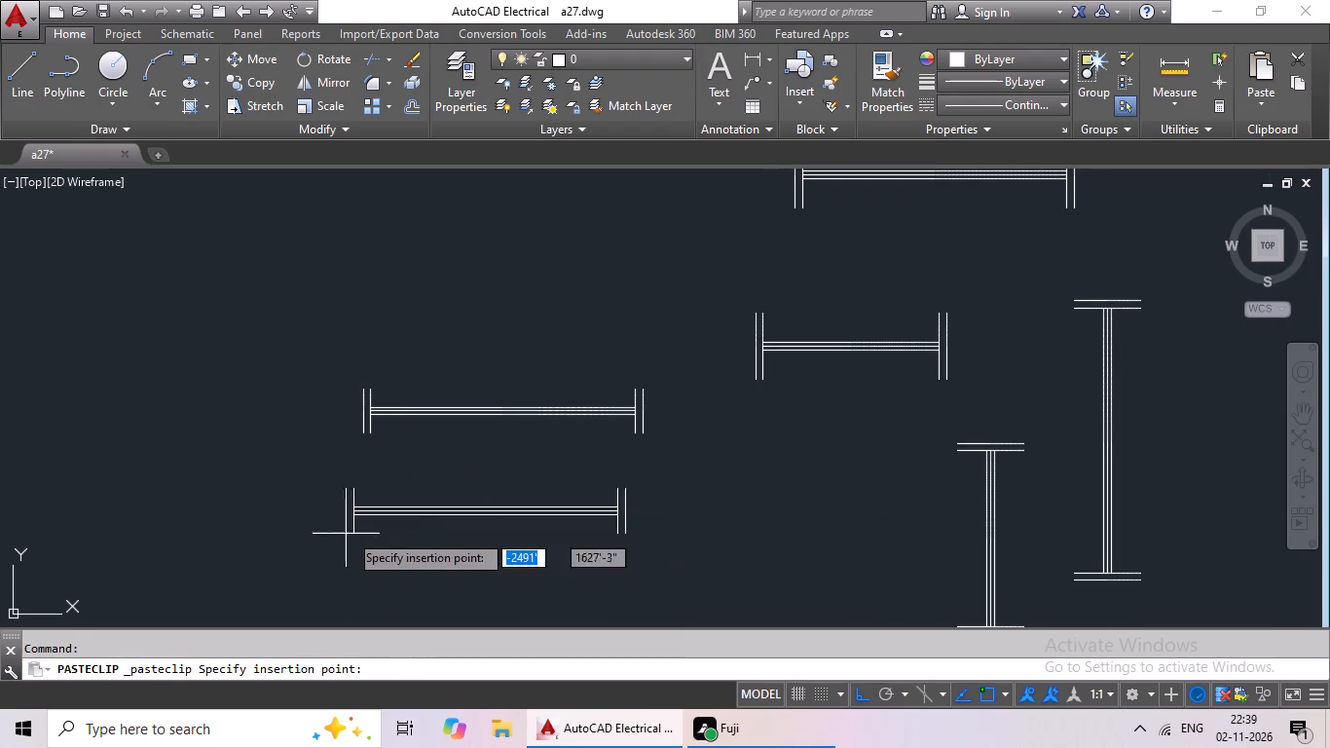
{"action": "middle_click_drag", "start_coordinate": [350, 533], "coordinate": [382, 473]}
{"action": "left_click", "coordinate": [393, 493]}
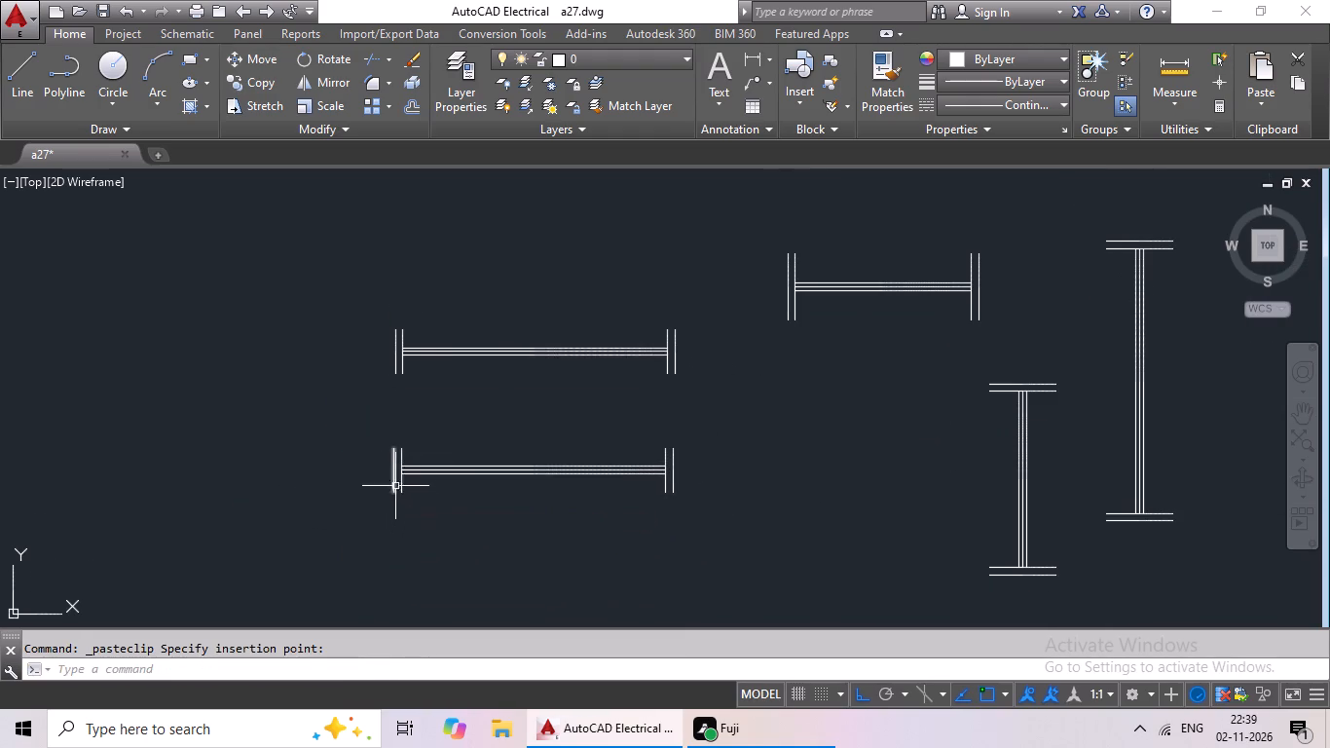
Rotate the pasted section 90° about the top endpoint of its outermost right line, making it vertical.
{"action": "left_click_drag", "start_coordinate": [423, 435], "coordinate": [697, 527]}
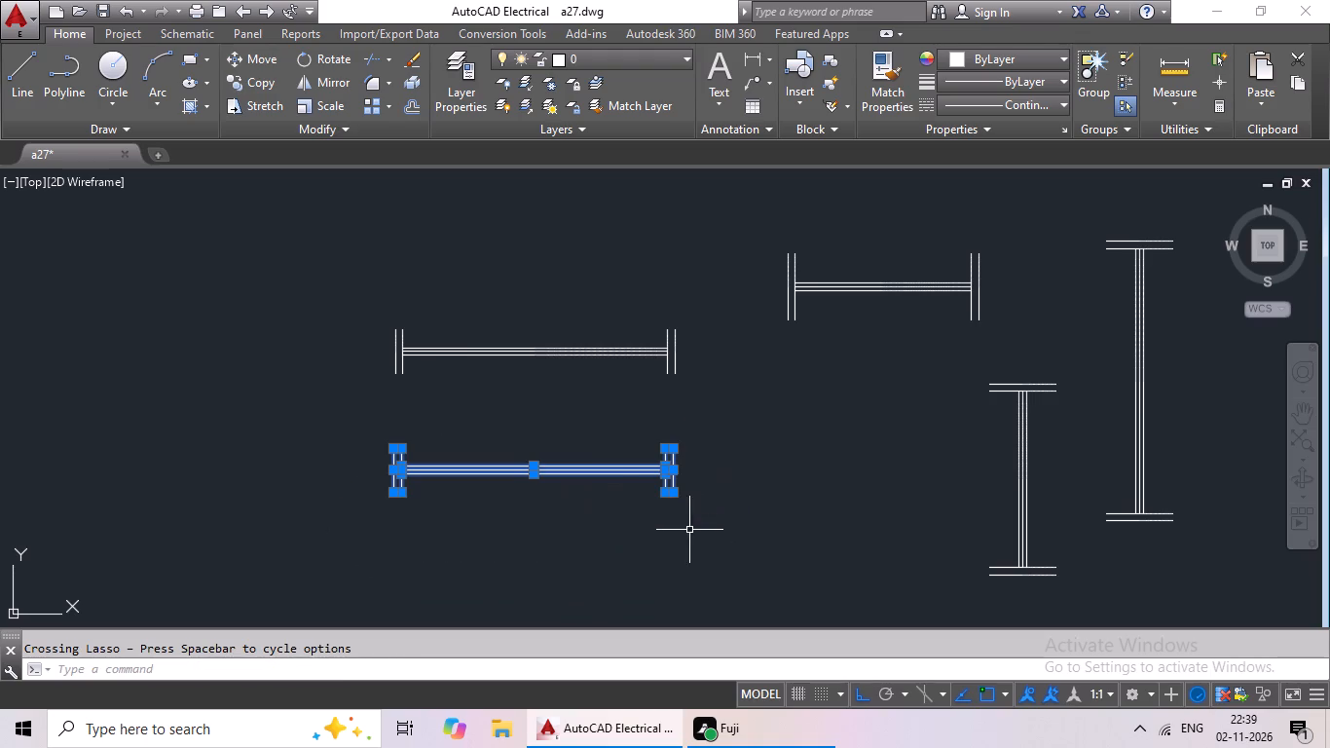
{"action": "left_click", "coordinate": [310, 62]}
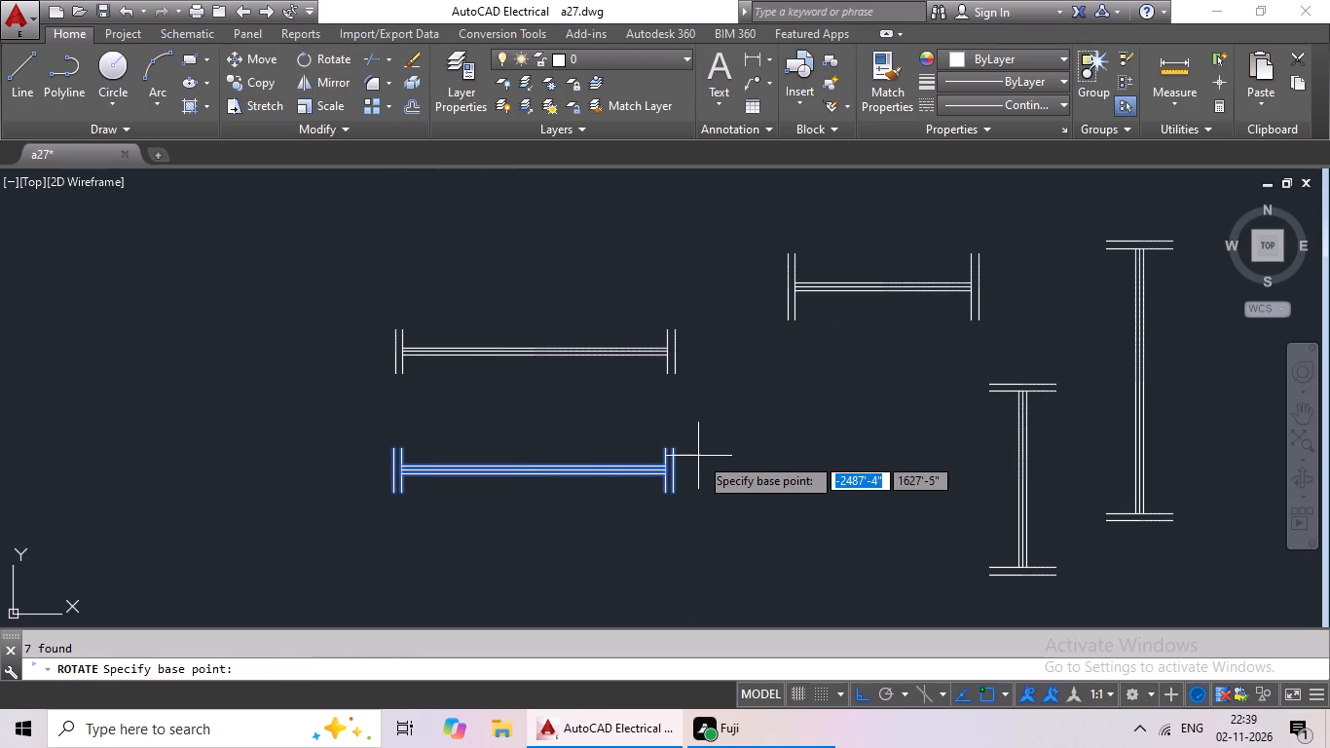
{"action": "scroll", "coordinate": [697, 468], "scroll_direction": "up", "scroll_amount": 2}
{"action": "left_click", "coordinate": [635, 422]}
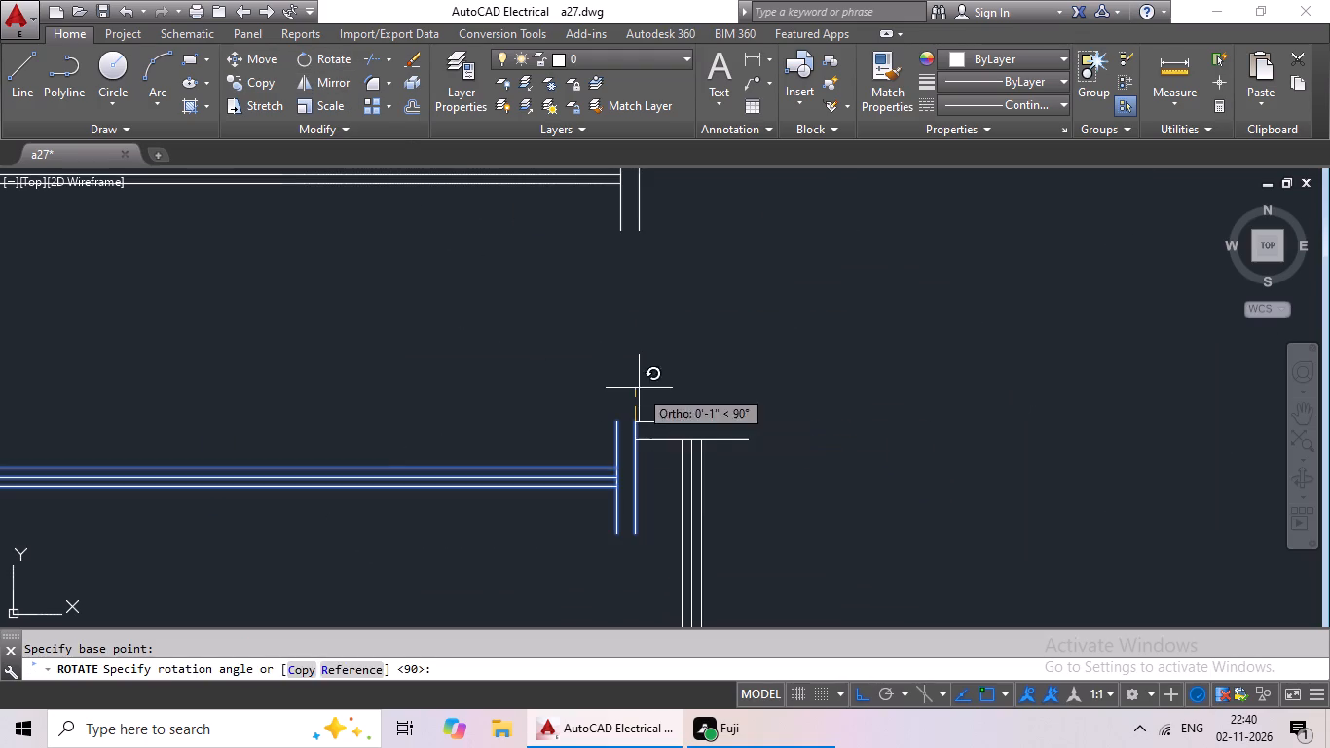
{"action": "left_click", "coordinate": [639, 388]}
Copy the 3' horizontal section with the 6" end lines and paste it below, left of the rotated vertical one.
{"action": "scroll", "coordinate": [751, 399], "scroll_direction": "down", "scroll_amount": 3}
{"action": "middle_click_drag", "start_coordinate": [809, 417], "coordinate": [787, 470]}
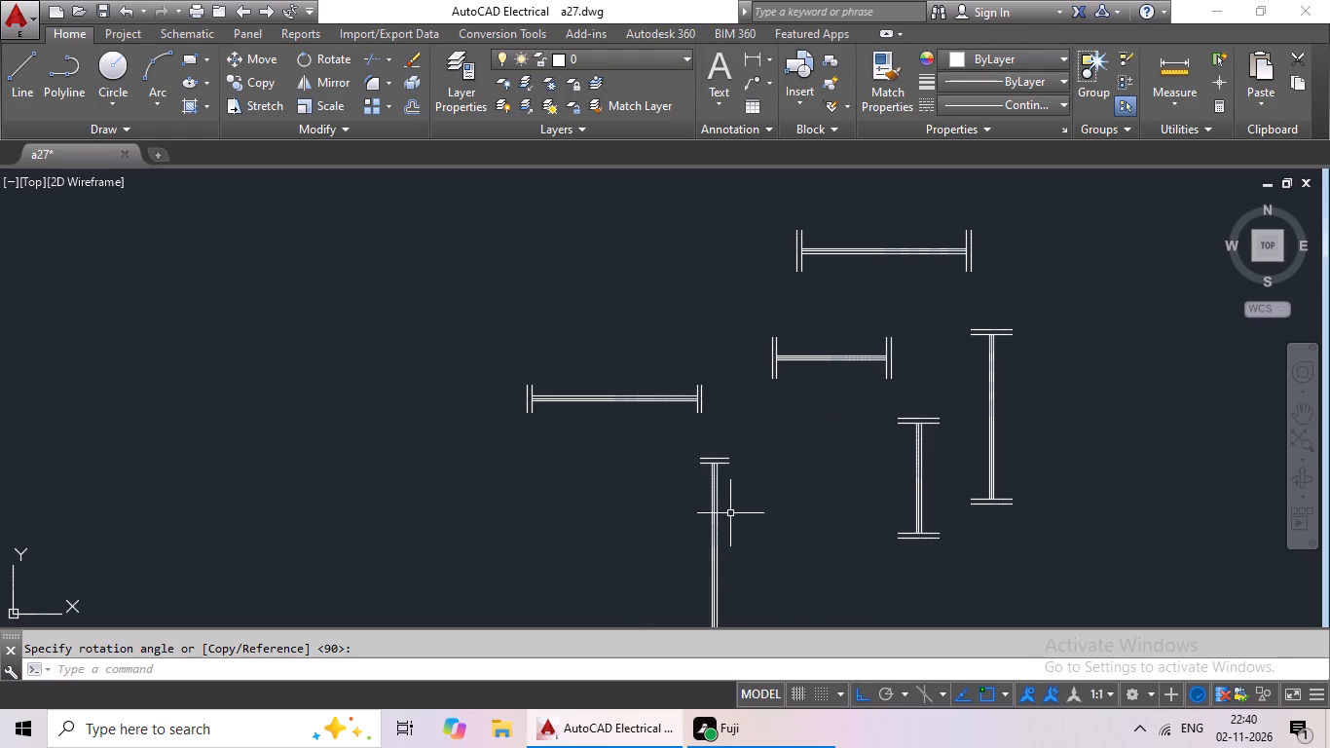
{"action": "middle_click_drag", "start_coordinate": [850, 425], "coordinate": [760, 431]}
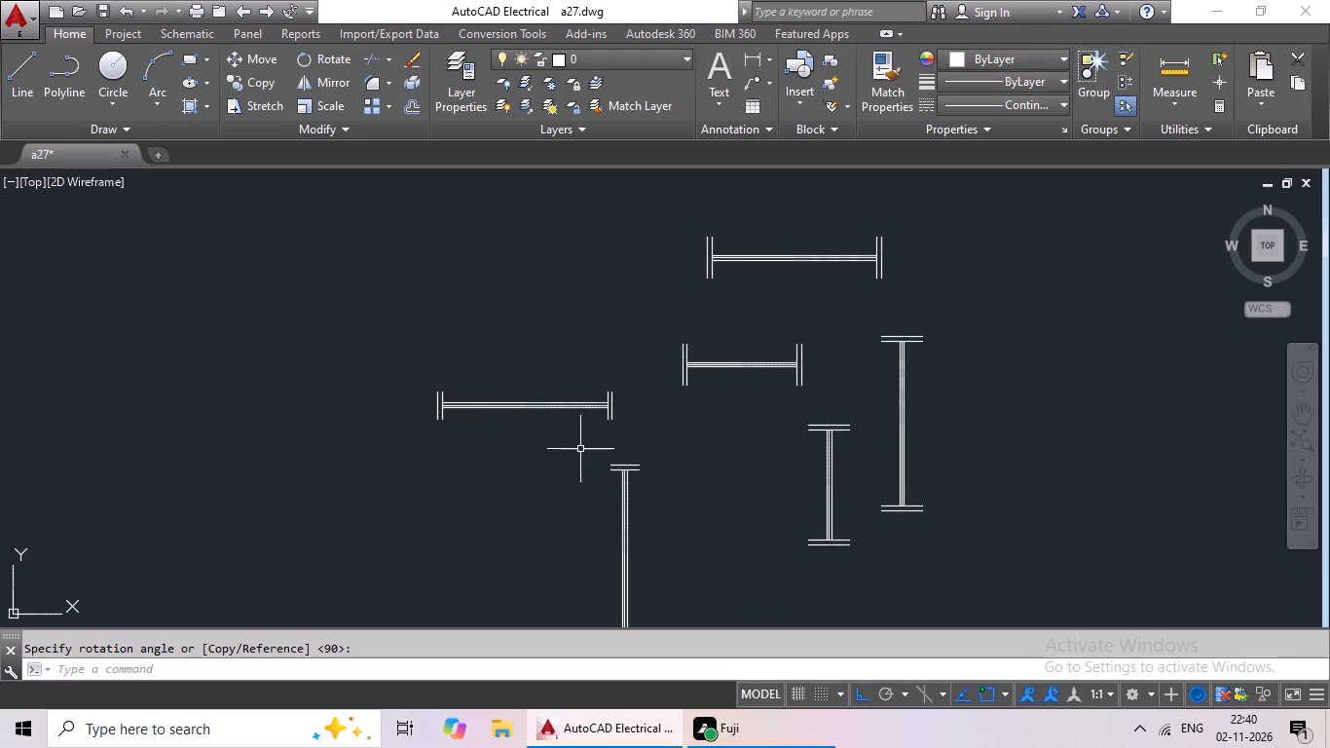
{"action": "scroll", "coordinate": [510, 393], "scroll_direction": "up", "scroll_amount": 2}
{"action": "left_click_drag", "start_coordinate": [462, 354], "coordinate": [813, 412]}
{"action": "key", "text": "ctrl+c"}
{"action": "key", "text": "ctrl+v"}
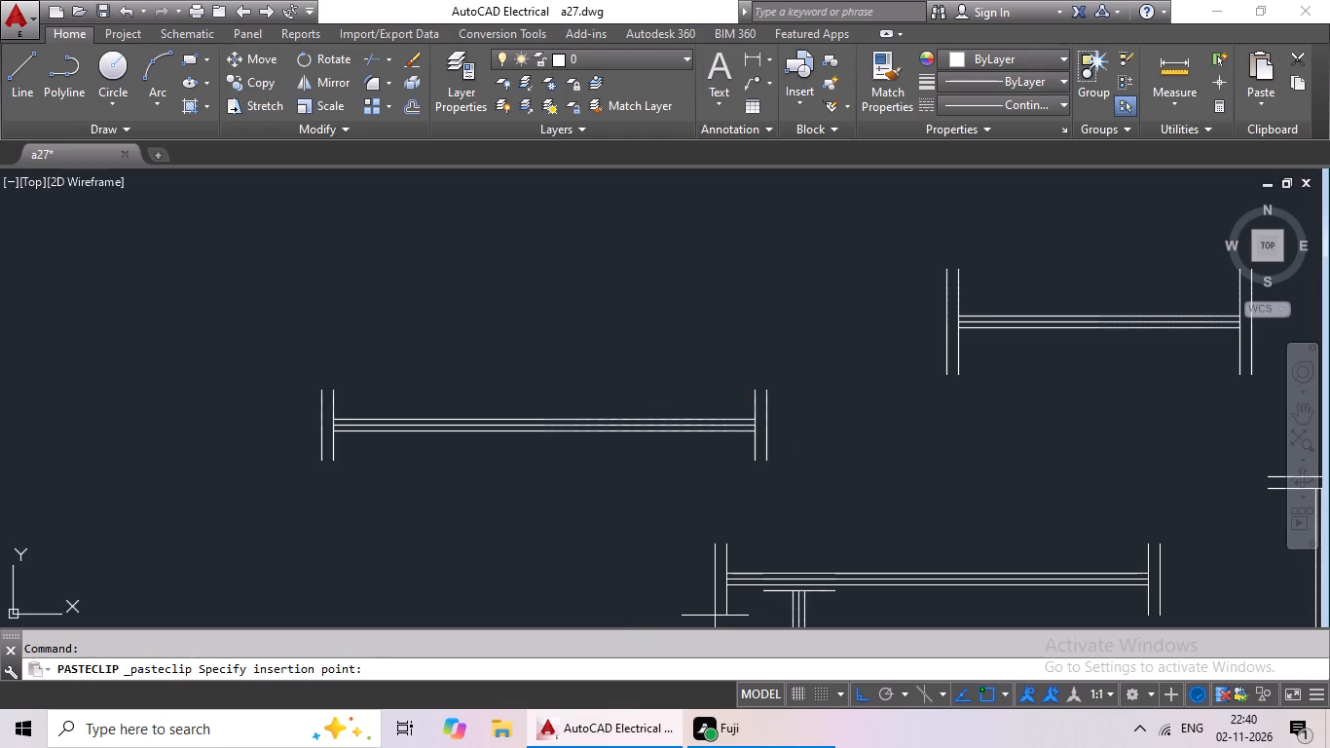
{"action": "middle_click_drag", "start_coordinate": [369, 630], "coordinate": [377, 425]}
{"action": "middle_click_drag", "start_coordinate": [298, 527], "coordinate": [405, 302]}
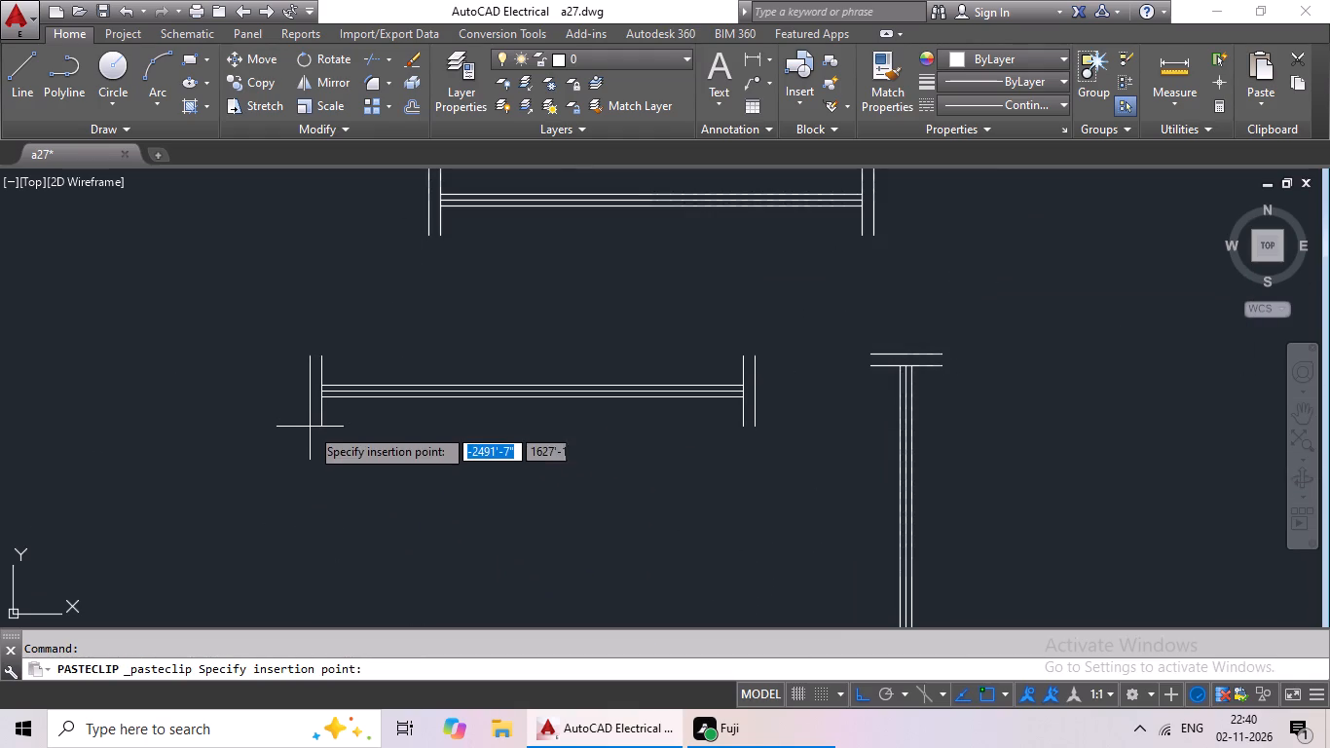
{"action": "left_click", "coordinate": [240, 468]}
Offset the inner right end line of the newly pasted section 2' to the left.
{"action": "scroll", "coordinate": [702, 436], "scroll_direction": "up", "scroll_amount": 2}
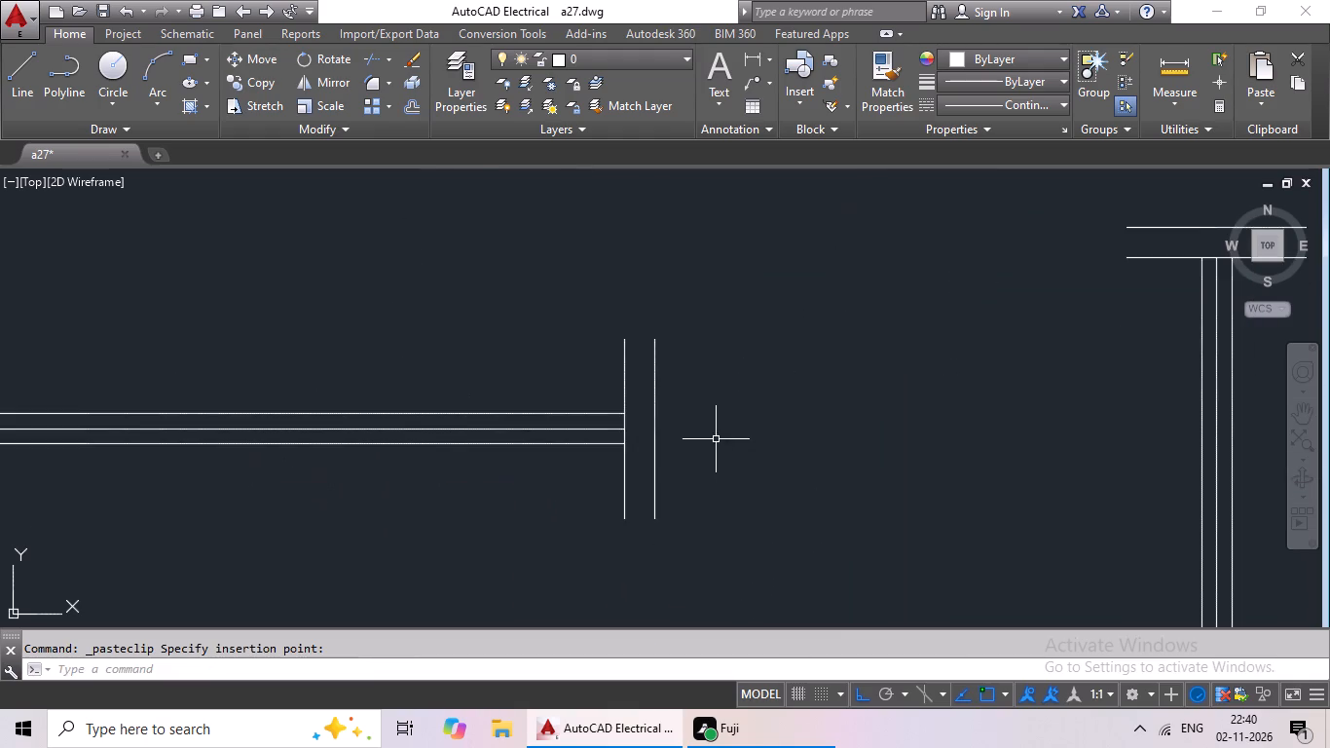
{"action": "middle_click_drag", "start_coordinate": [730, 441], "coordinate": [838, 365]}
{"action": "scroll", "coordinate": [840, 361], "scroll_direction": "down", "scroll_amount": 1}
{"action": "middle_click_drag", "start_coordinate": [857, 356], "coordinate": [852, 423]}
{"action": "key", "text": "Escape"}
{"action": "key", "text": "Escape"}
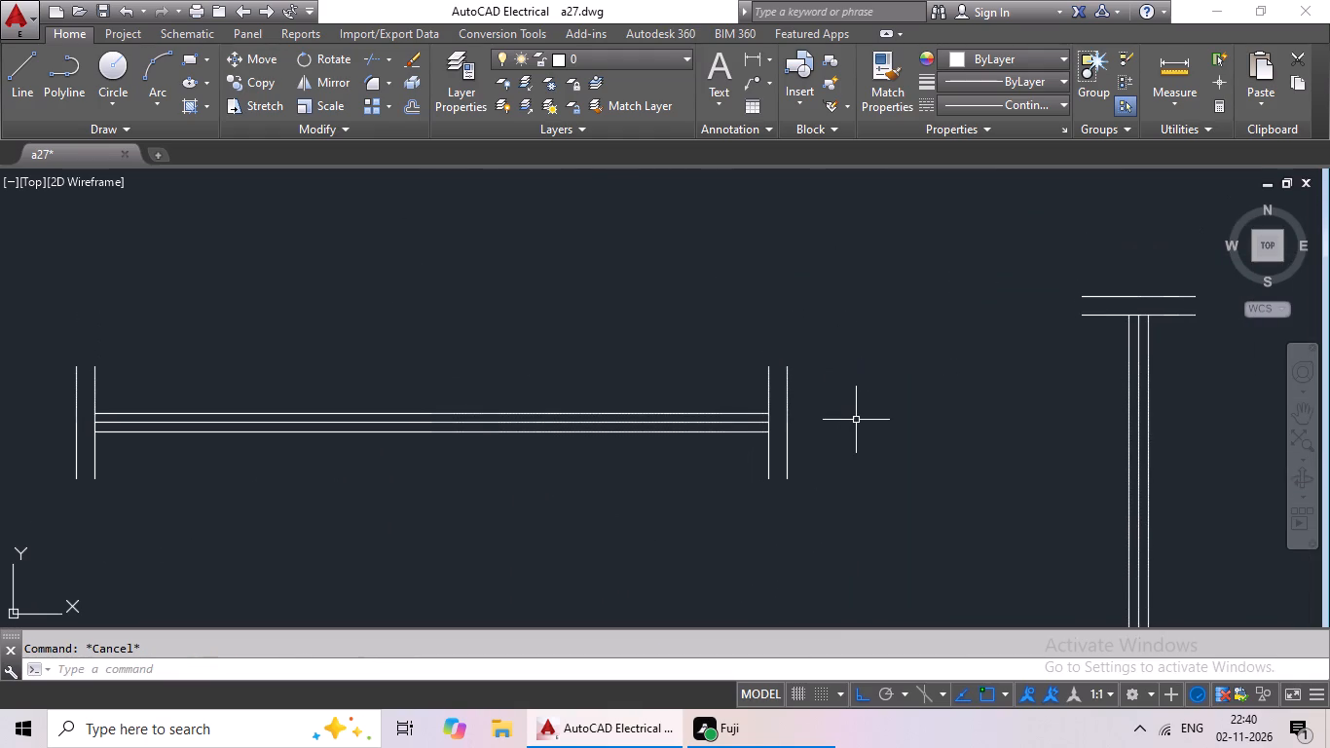
{"action": "key", "text": "o"}
{"action": "key", "text": "Return"}
{"action": "type", "text": "2'"}
{"action": "key", "text": "Return"}
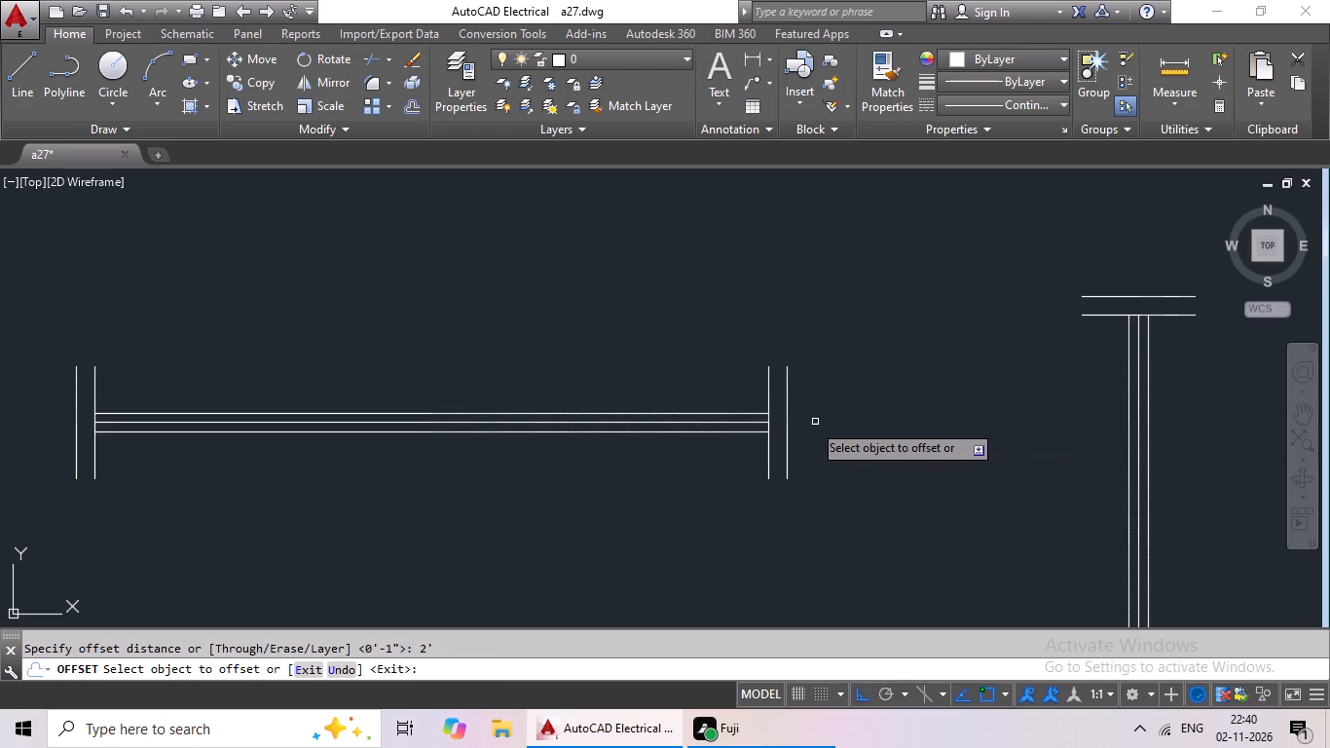
{"action": "left_click_drag", "start_coordinate": [768, 379], "coordinate": [734, 378]}
{"action": "left_click", "coordinate": [635, 376]}
{"action": "key", "text": "Escape"}
{"action": "key", "text": "Escape"}
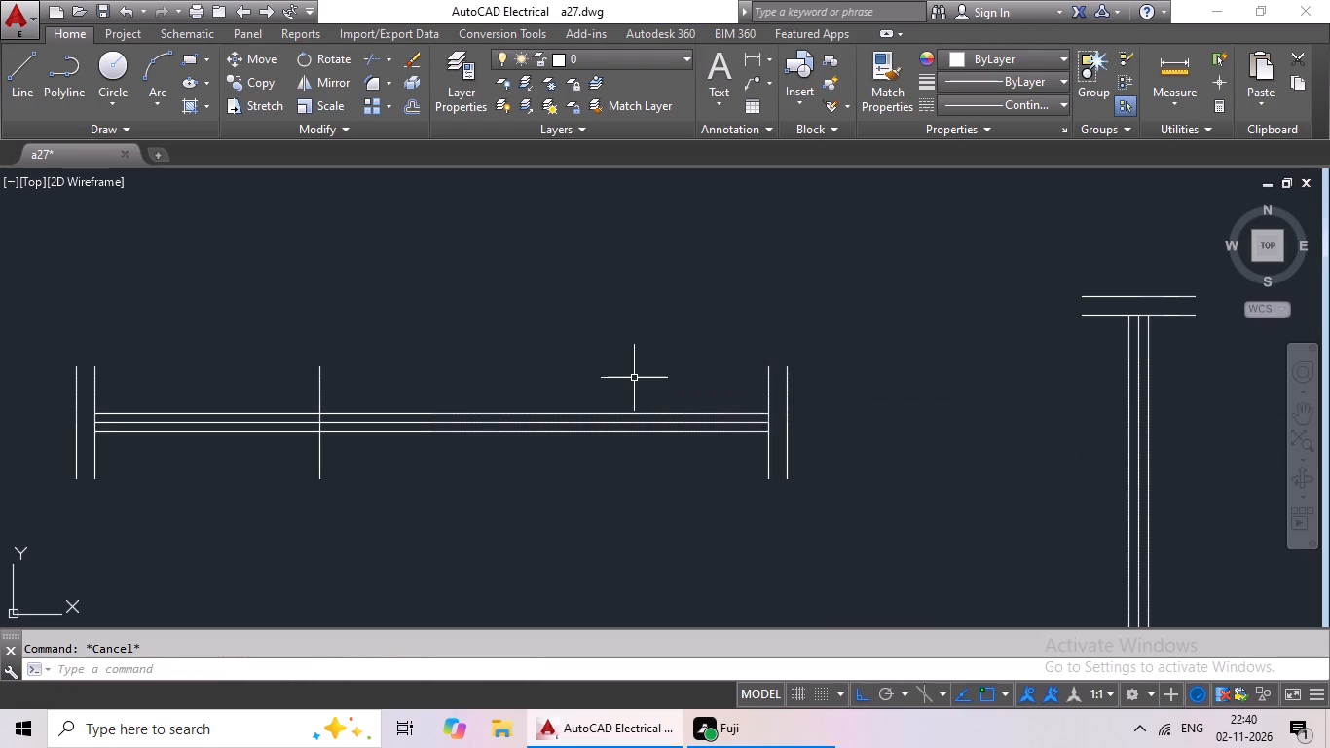
Offset the new intermediate vertical line 1" to the left.
{"action": "key", "text": "o"}
{"action": "key", "text": "Return"}
{"action": "key", "text": "1"}
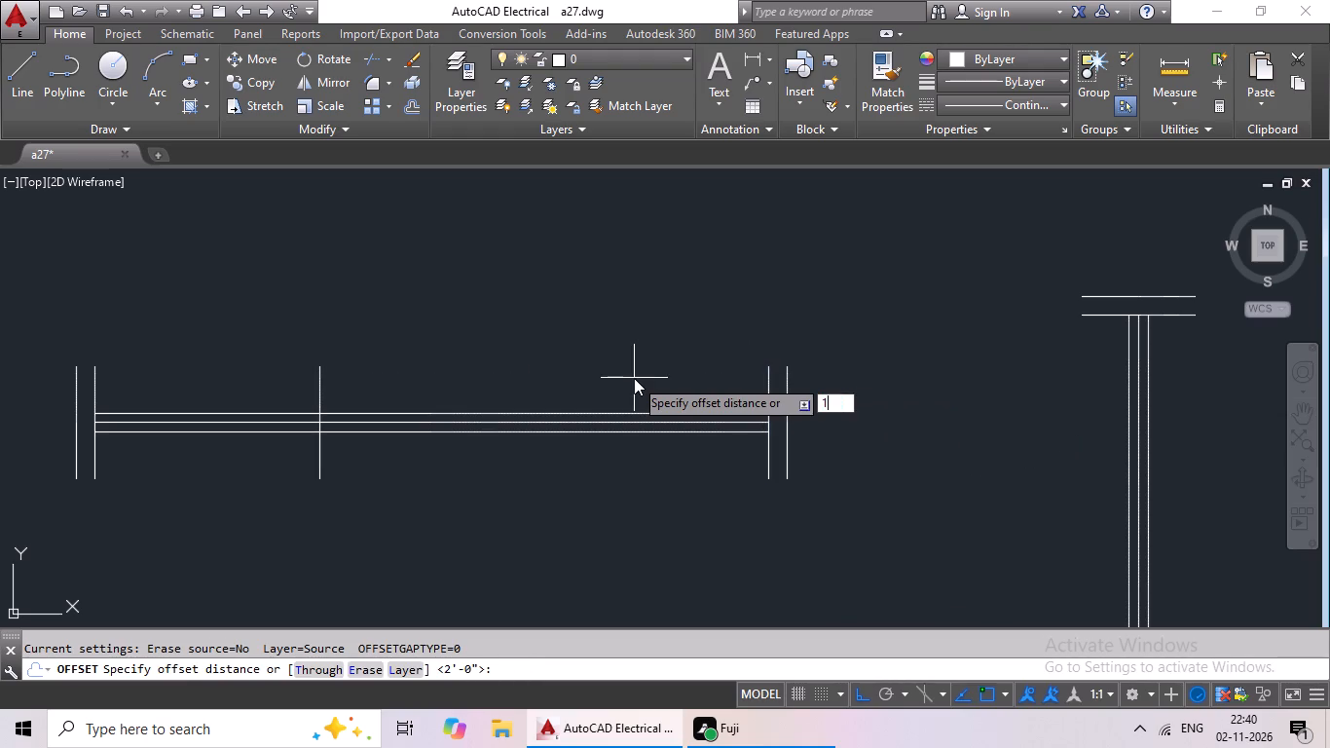
{"action": "key", "text": "shift+quotedbl"}
{"action": "key", "text": "Return"}
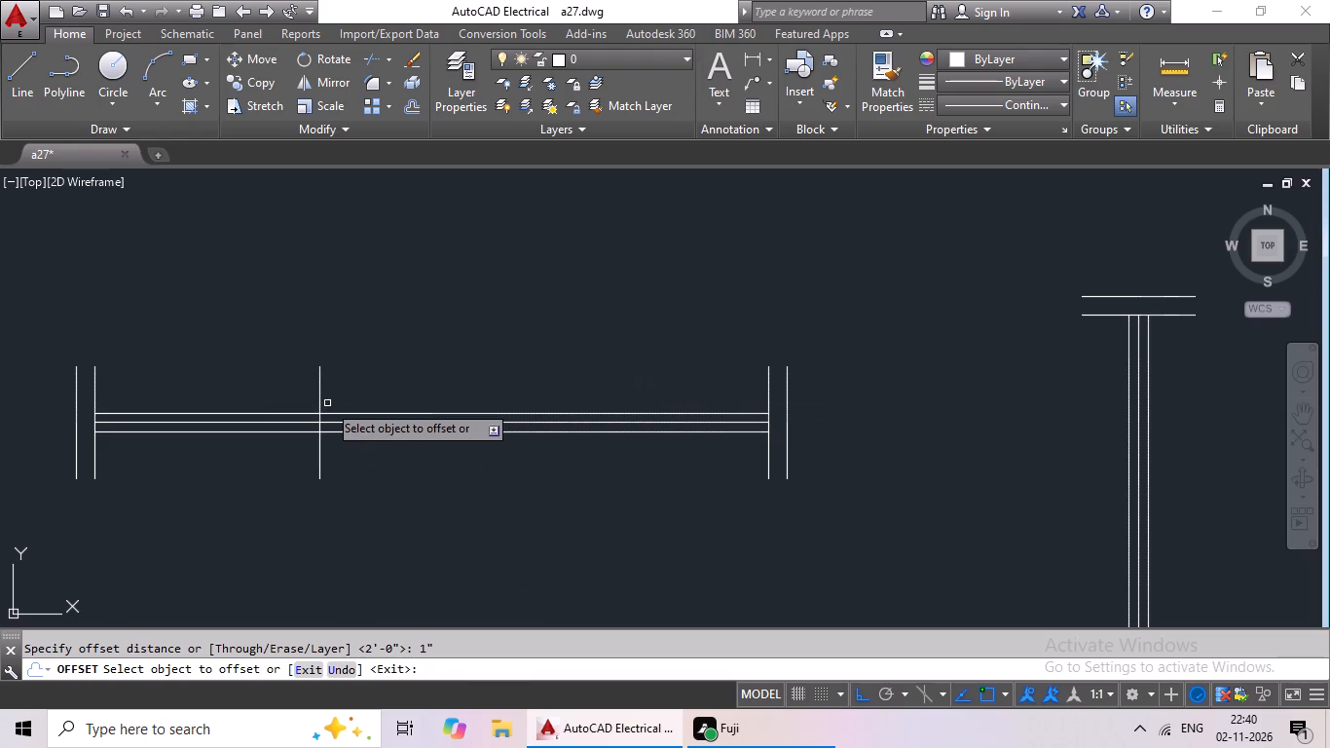
{"action": "left_click_drag", "start_coordinate": [319, 383], "coordinate": [296, 381]}
{"action": "left_click", "coordinate": [263, 373]}
{"action": "key", "text": "Escape"}
{"action": "key", "text": "Escape"}
Trim the three horizontal lines between the two intermediate vertical lines.
{"action": "type", "text": "tr"}
{"action": "key", "text": "space"}
{"action": "key", "text": "space"}
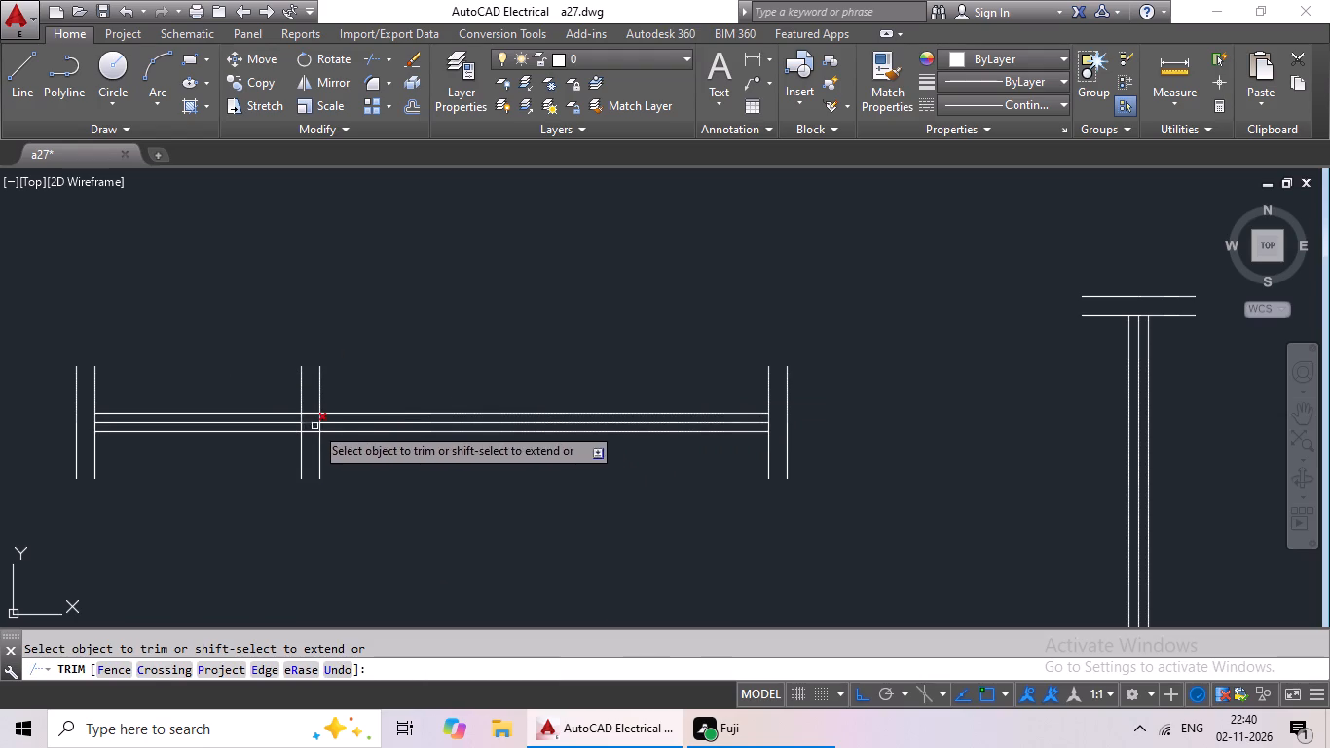
{"action": "scroll", "coordinate": [313, 426], "scroll_direction": "up", "scroll_amount": 3}
{"action": "left_click_drag", "start_coordinate": [302, 330], "coordinate": [279, 474]}
{"action": "left_click", "coordinate": [278, 476]}
{"action": "scroll", "coordinate": [281, 469], "scroll_direction": "down", "scroll_amount": 2}
{"action": "middle_click_drag", "start_coordinate": [282, 469], "coordinate": [466, 419]}
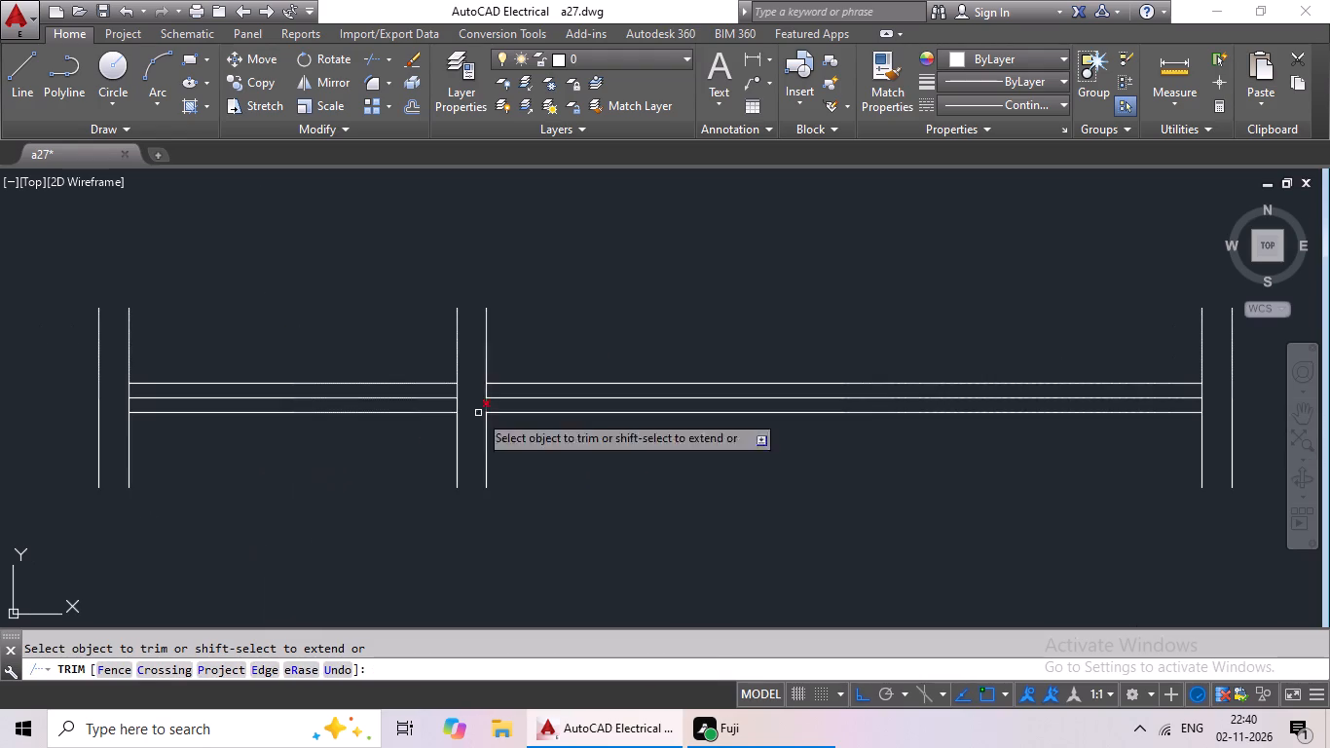
{"action": "key", "text": "Escape"}
Delete the leftover left portion of the section, including its two vertical end lines and three horizontal pieces.
{"action": "left_click_drag", "start_coordinate": [303, 316], "coordinate": [6, 386]}
{"action": "key", "text": "Delete"}
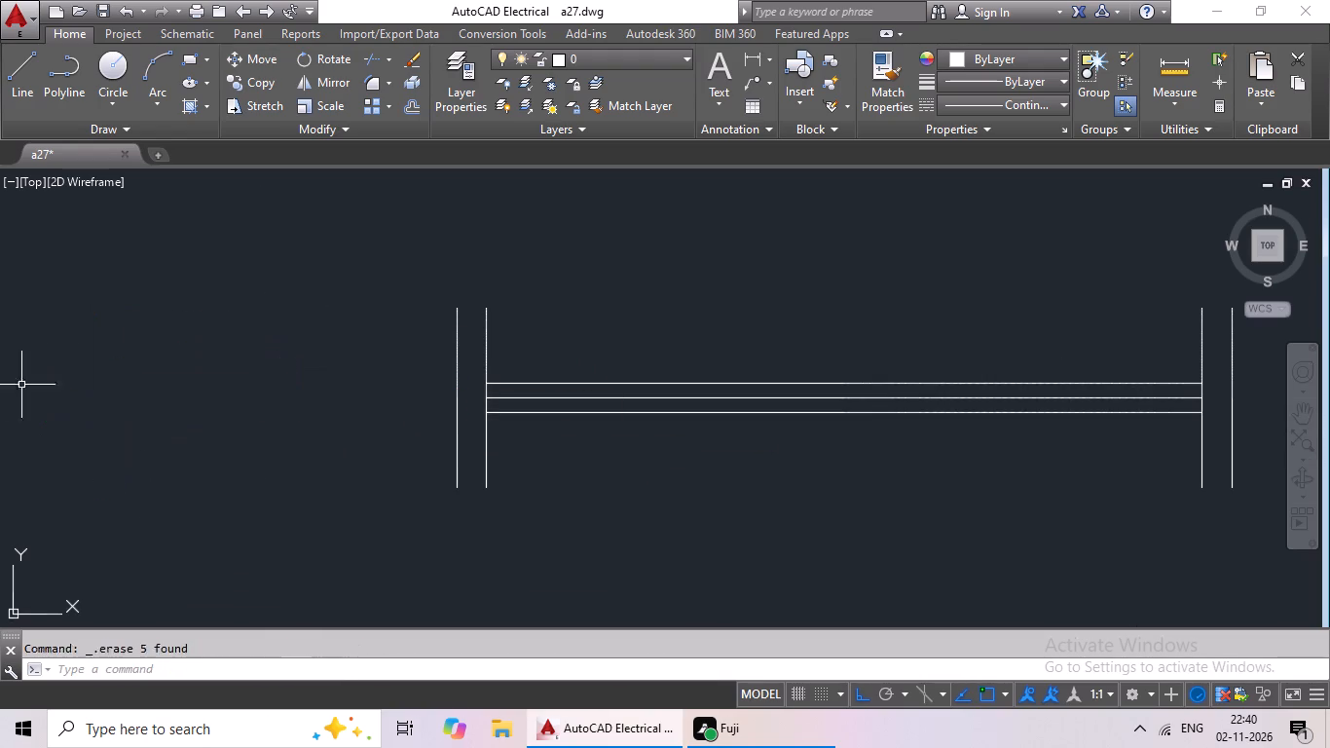
Copy the shortened 2' horizontal section and paste it below the original.
{"action": "scroll", "coordinate": [60, 385], "scroll_direction": "down", "scroll_amount": 3}
{"action": "middle_click_drag", "start_coordinate": [82, 407], "coordinate": [39, 400]}
{"action": "left_click_drag", "start_coordinate": [113, 330], "coordinate": [349, 342]}
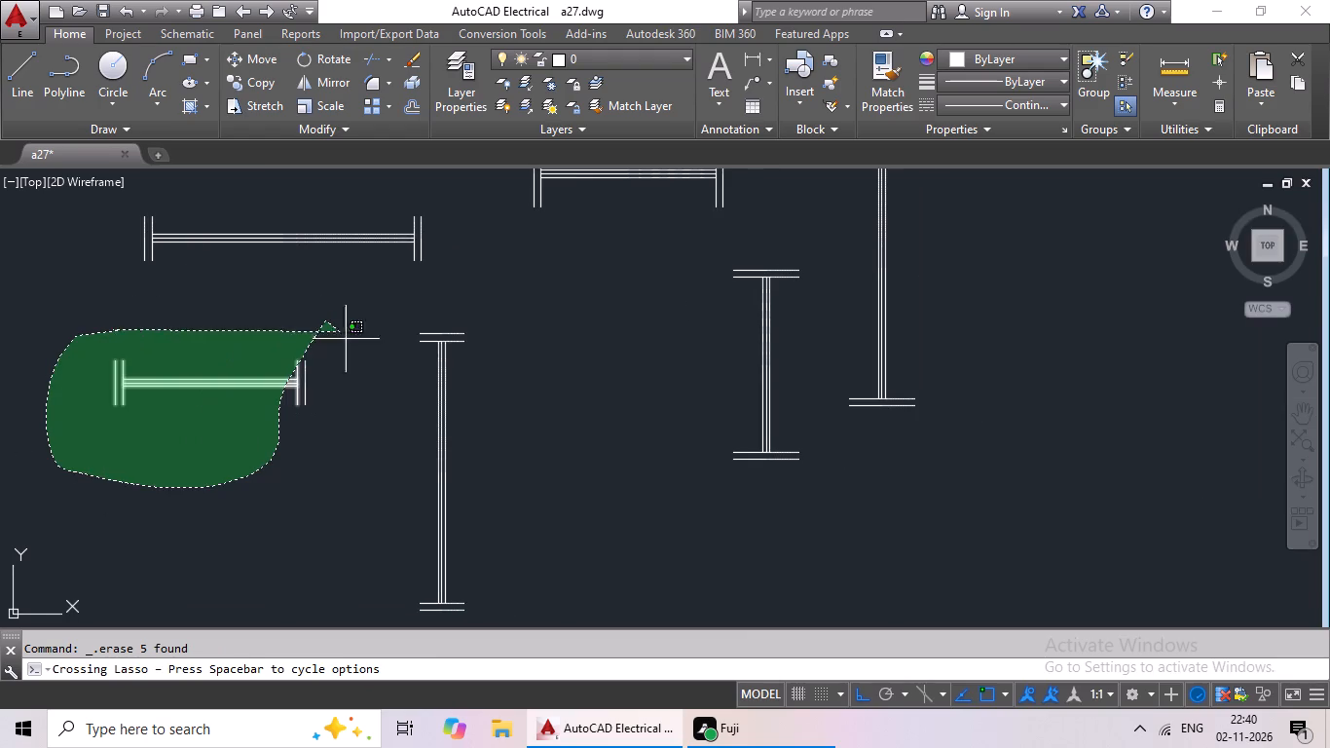
{"action": "left_click_drag", "start_coordinate": [349, 342], "coordinate": [306, 437]}
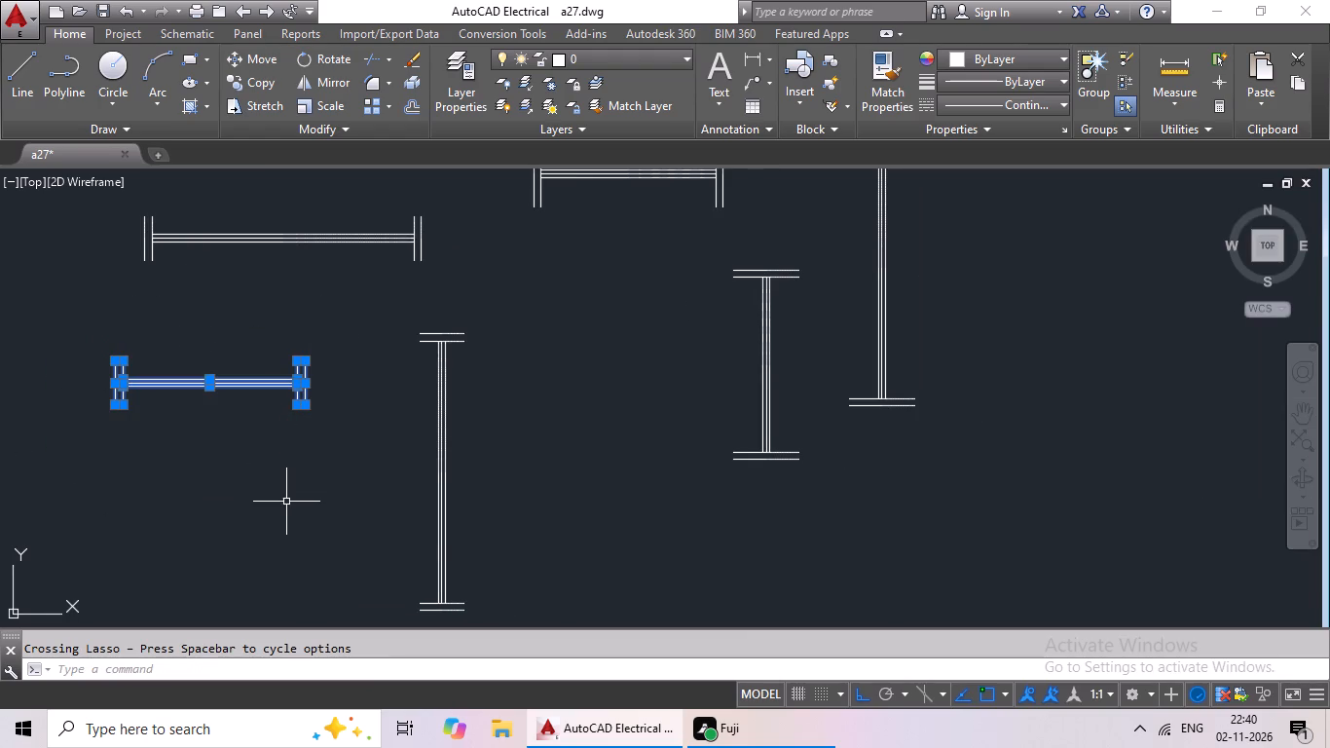
{"action": "key", "text": "ctrl+c"}
{"action": "key", "text": "ctrl+v"}
{"action": "middle_click_drag", "start_coordinate": [197, 541], "coordinate": [284, 345], "text": "ctrl"}
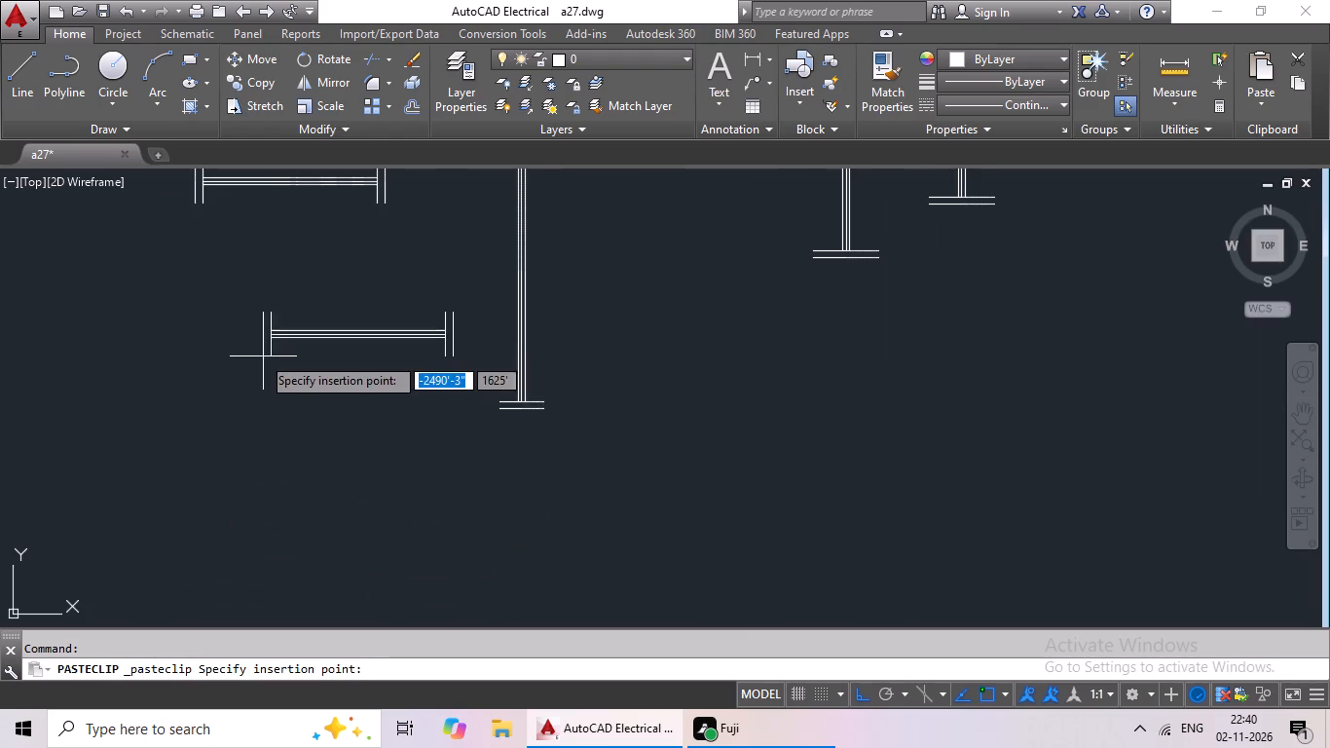
{"action": "middle_click_drag", "start_coordinate": [201, 364], "coordinate": [345, 296]}
{"action": "scroll", "coordinate": [286, 317], "scroll_direction": "down", "scroll_amount": 2}
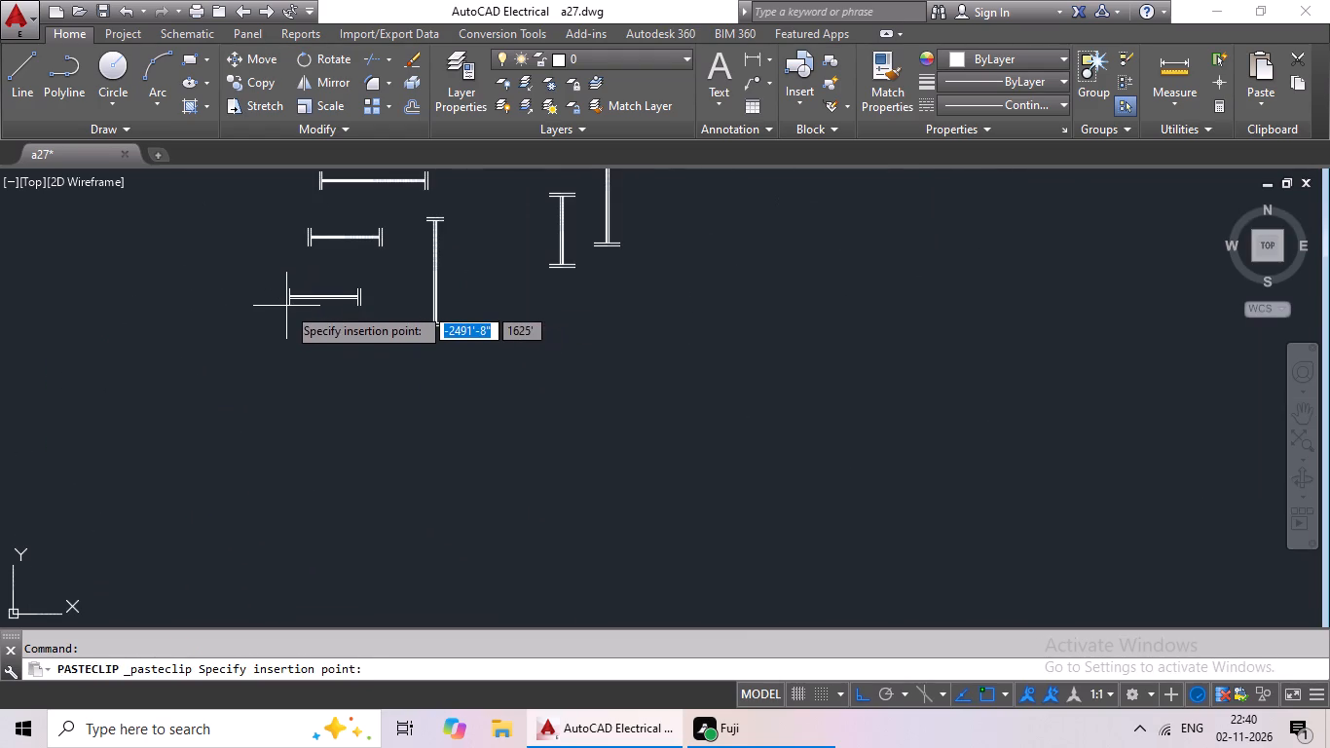
{"action": "left_click", "coordinate": [289, 301]}
Rotate the pasted 2' section 90° about the top endpoint of its outermost right line, making it vertical.
{"action": "scroll", "coordinate": [335, 285], "scroll_direction": "up", "scroll_amount": 1}
{"action": "left_click_drag", "start_coordinate": [357, 268], "coordinate": [336, 326]}
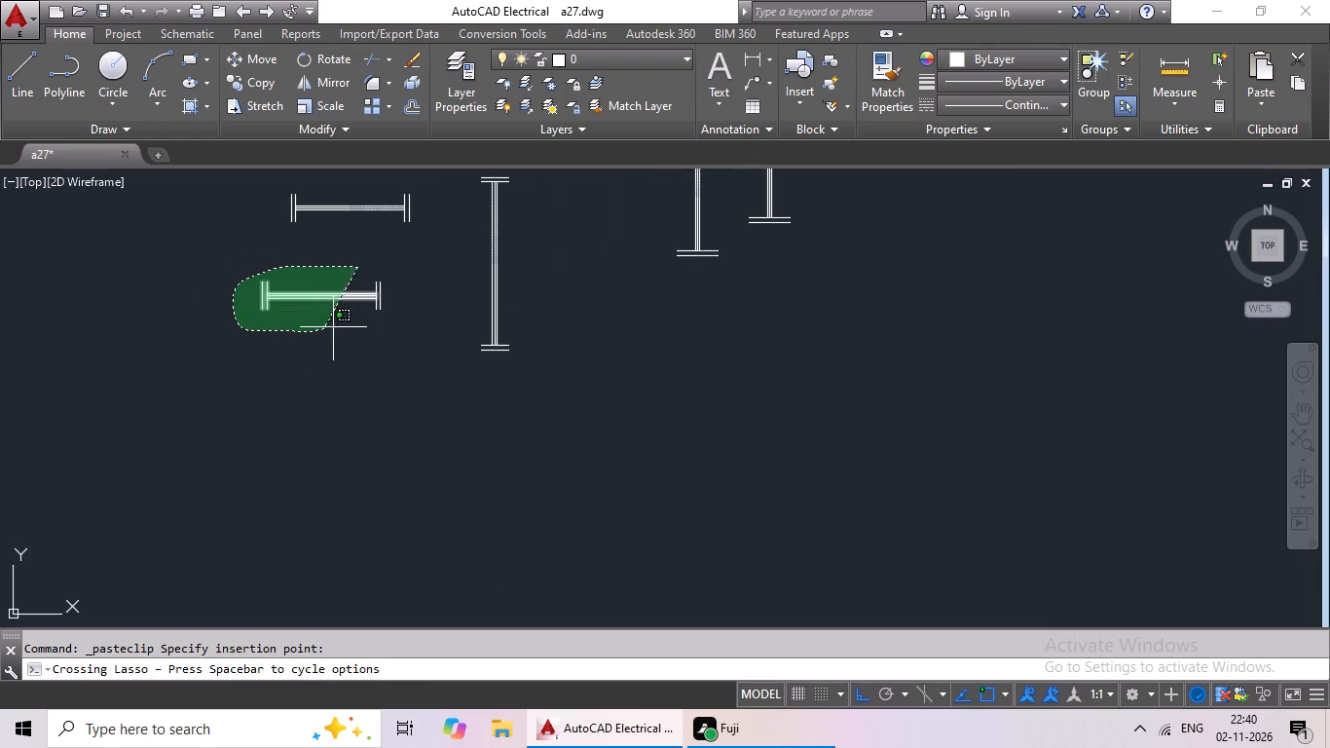
{"action": "left_click_drag", "start_coordinate": [336, 326], "coordinate": [402, 284]}
{"action": "left_click", "coordinate": [330, 62]}
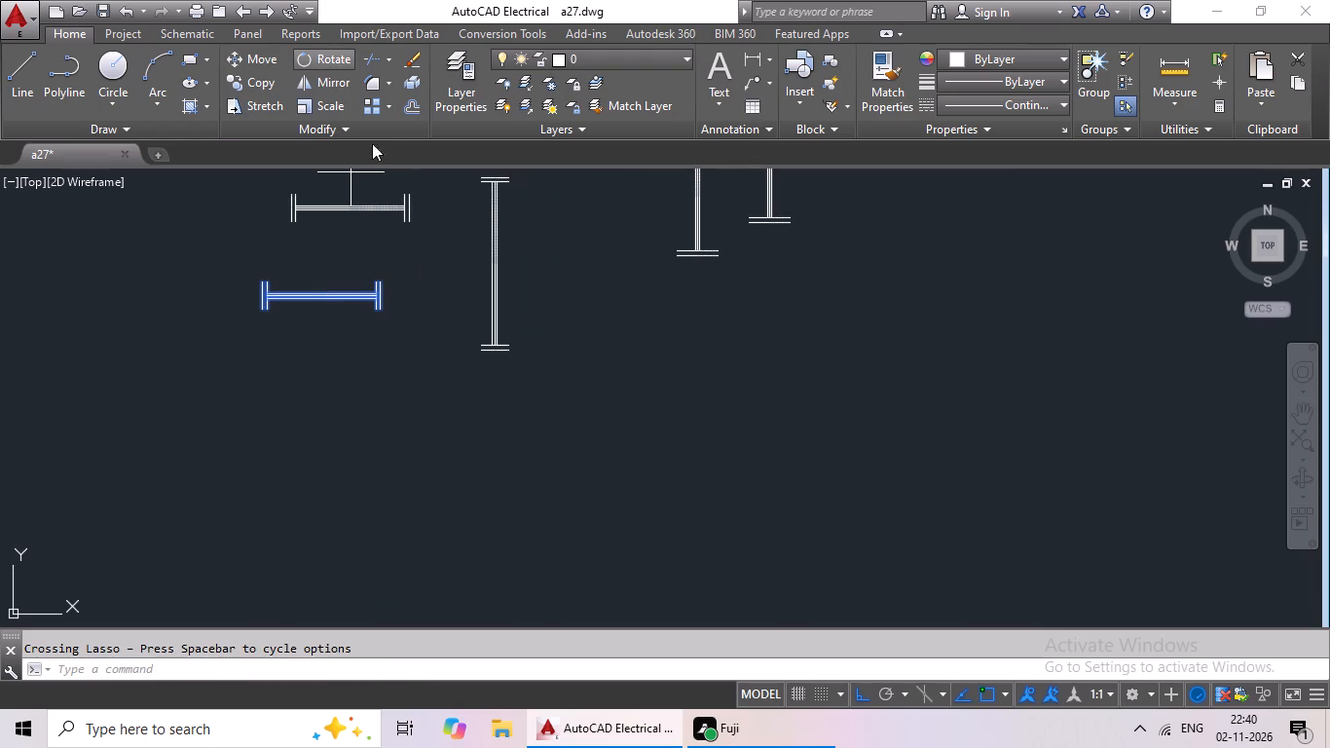
{"action": "scroll", "coordinate": [410, 284], "scroll_direction": "up", "scroll_amount": 3}
{"action": "middle_click_drag", "start_coordinate": [354, 287], "coordinate": [494, 314]}
{"action": "scroll", "coordinate": [496, 314], "scroll_direction": "down", "scroll_amount": 2}
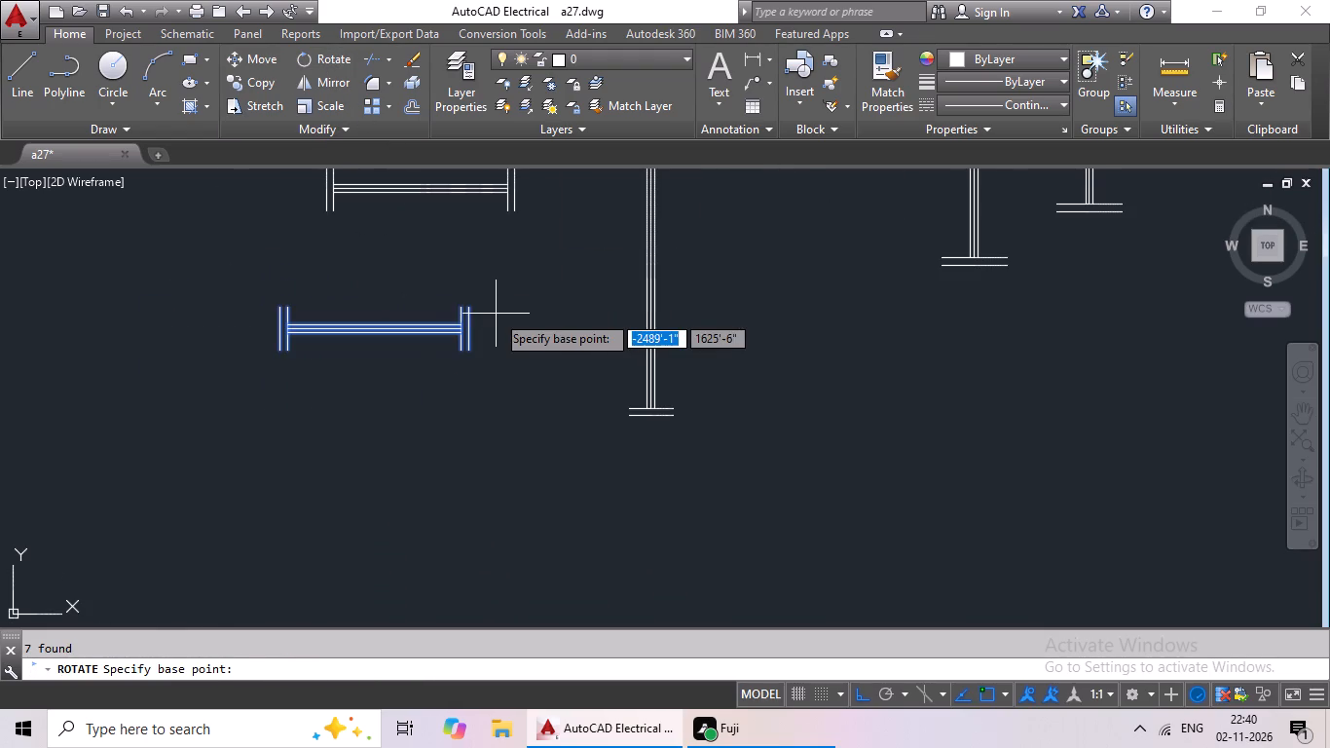
{"action": "left_click", "coordinate": [468, 307]}
{"action": "left_click", "coordinate": [465, 280]}
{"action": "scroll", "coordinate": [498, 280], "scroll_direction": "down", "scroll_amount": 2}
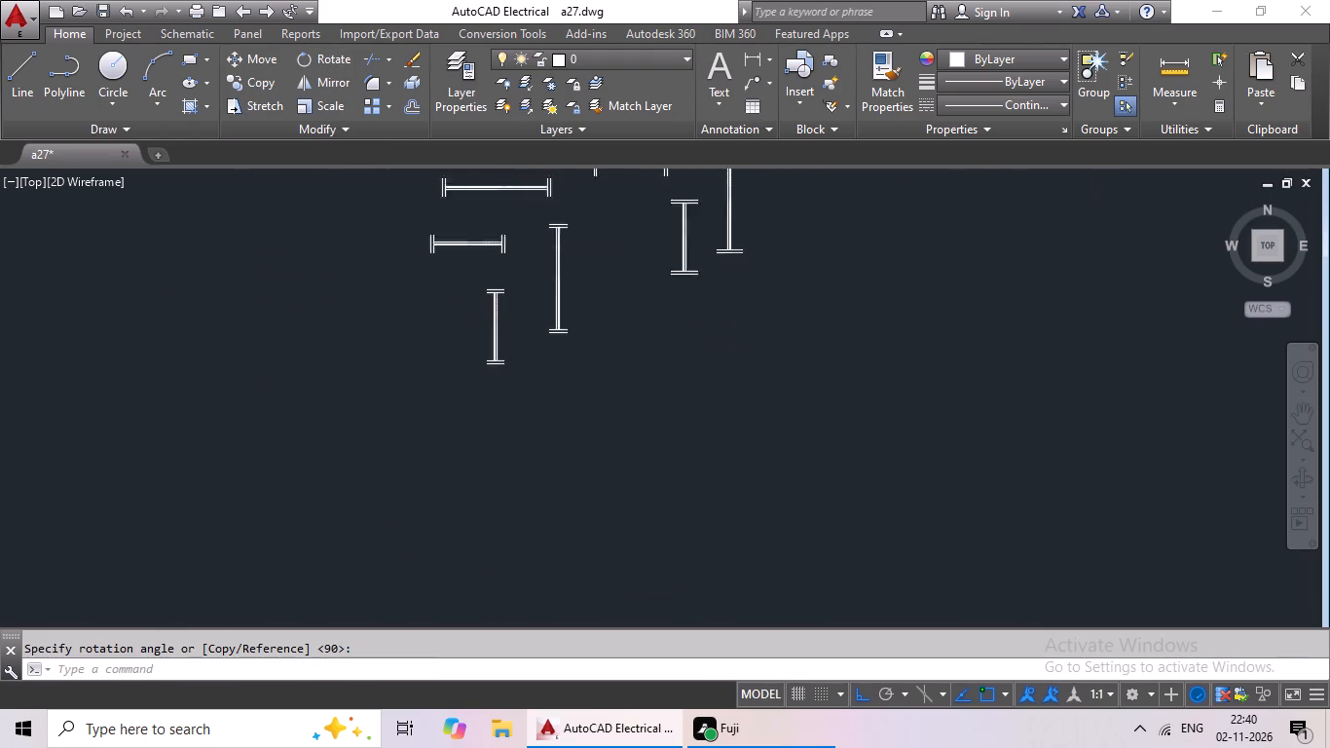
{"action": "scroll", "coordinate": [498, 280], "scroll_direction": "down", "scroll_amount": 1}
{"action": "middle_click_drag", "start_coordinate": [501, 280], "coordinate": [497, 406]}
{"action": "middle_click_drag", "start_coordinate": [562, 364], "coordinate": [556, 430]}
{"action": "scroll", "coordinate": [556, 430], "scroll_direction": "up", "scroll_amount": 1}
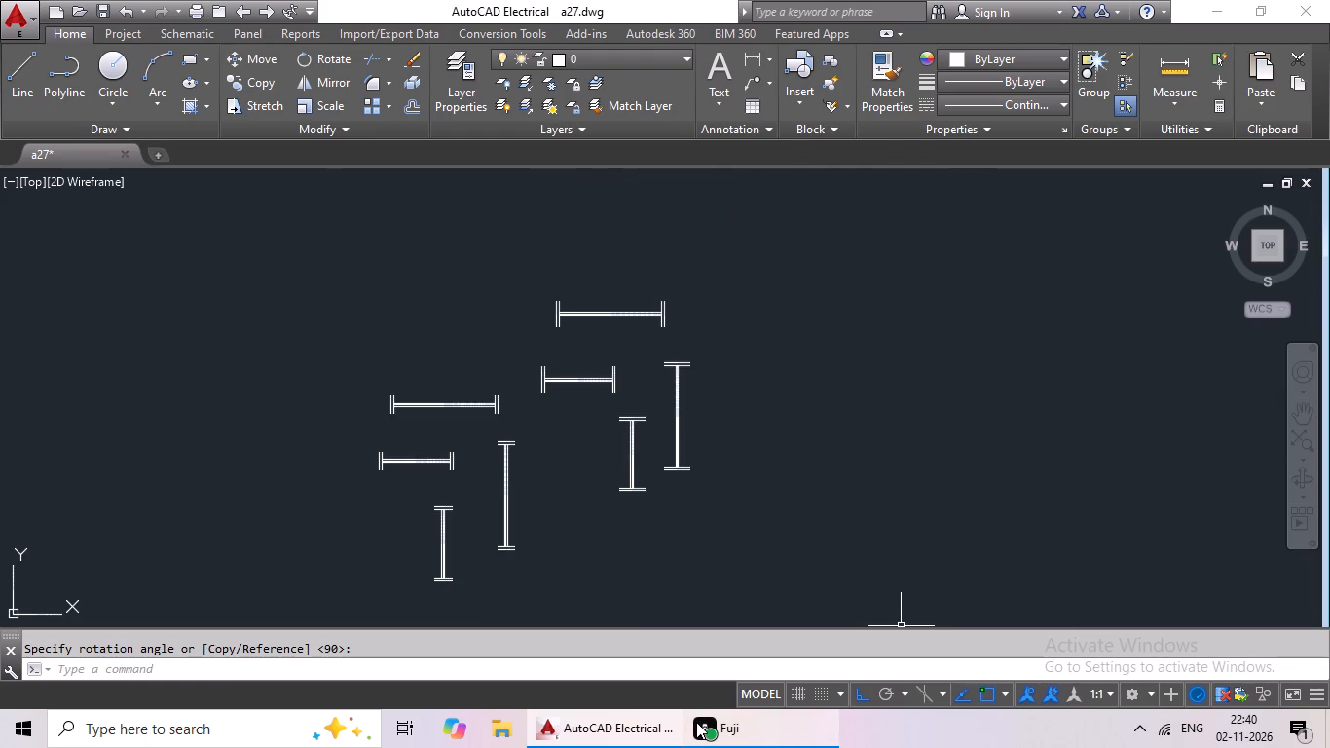
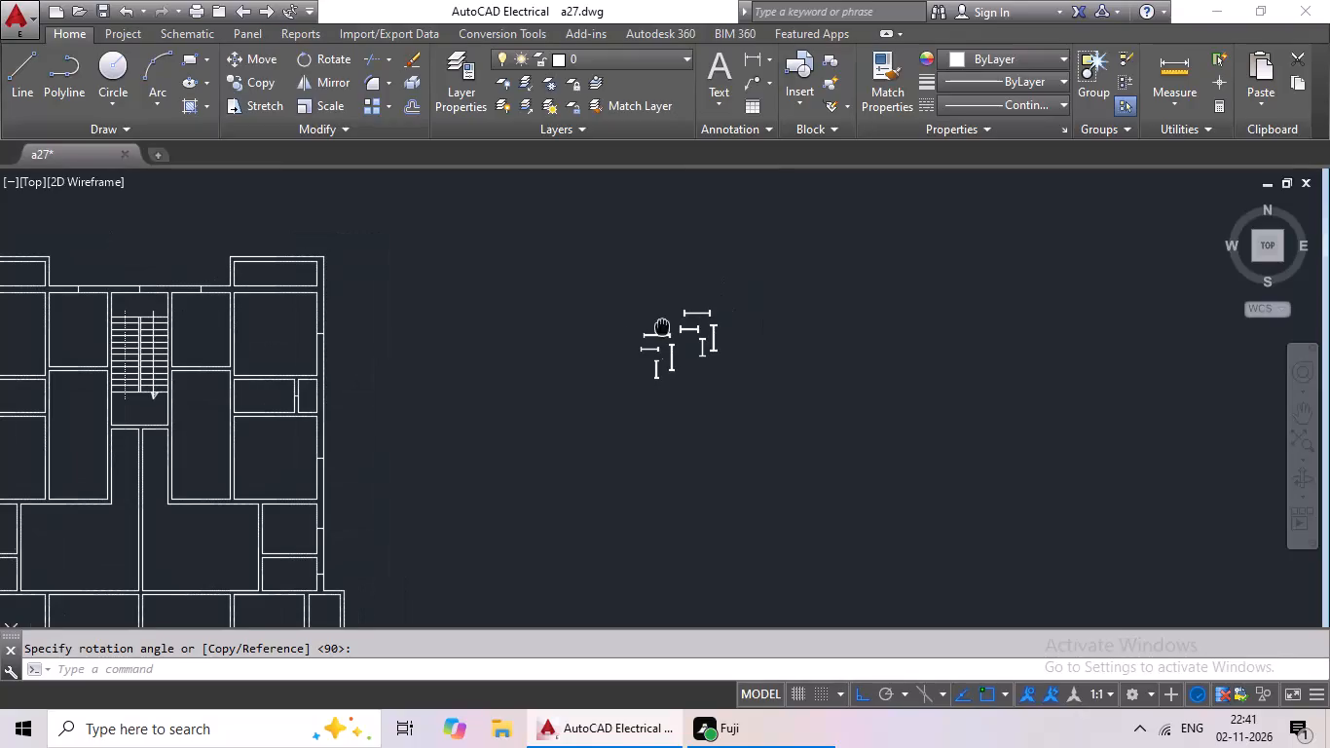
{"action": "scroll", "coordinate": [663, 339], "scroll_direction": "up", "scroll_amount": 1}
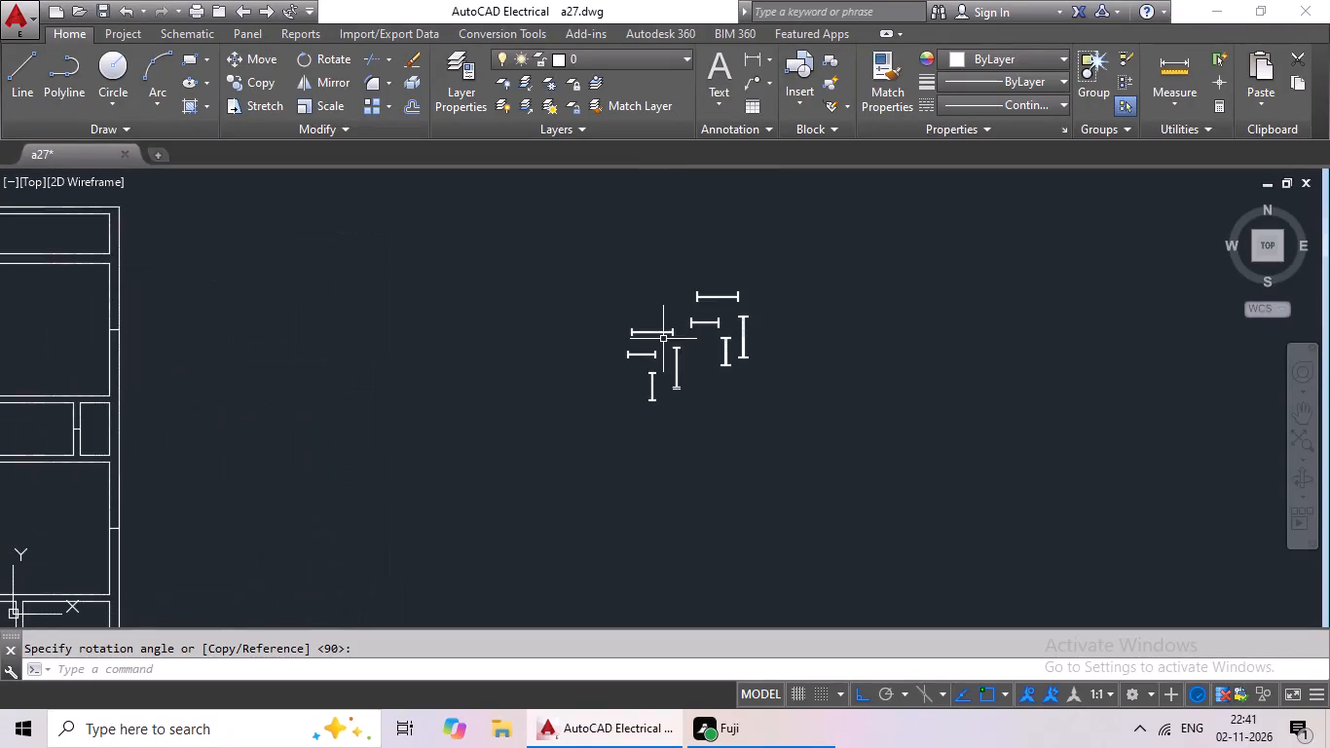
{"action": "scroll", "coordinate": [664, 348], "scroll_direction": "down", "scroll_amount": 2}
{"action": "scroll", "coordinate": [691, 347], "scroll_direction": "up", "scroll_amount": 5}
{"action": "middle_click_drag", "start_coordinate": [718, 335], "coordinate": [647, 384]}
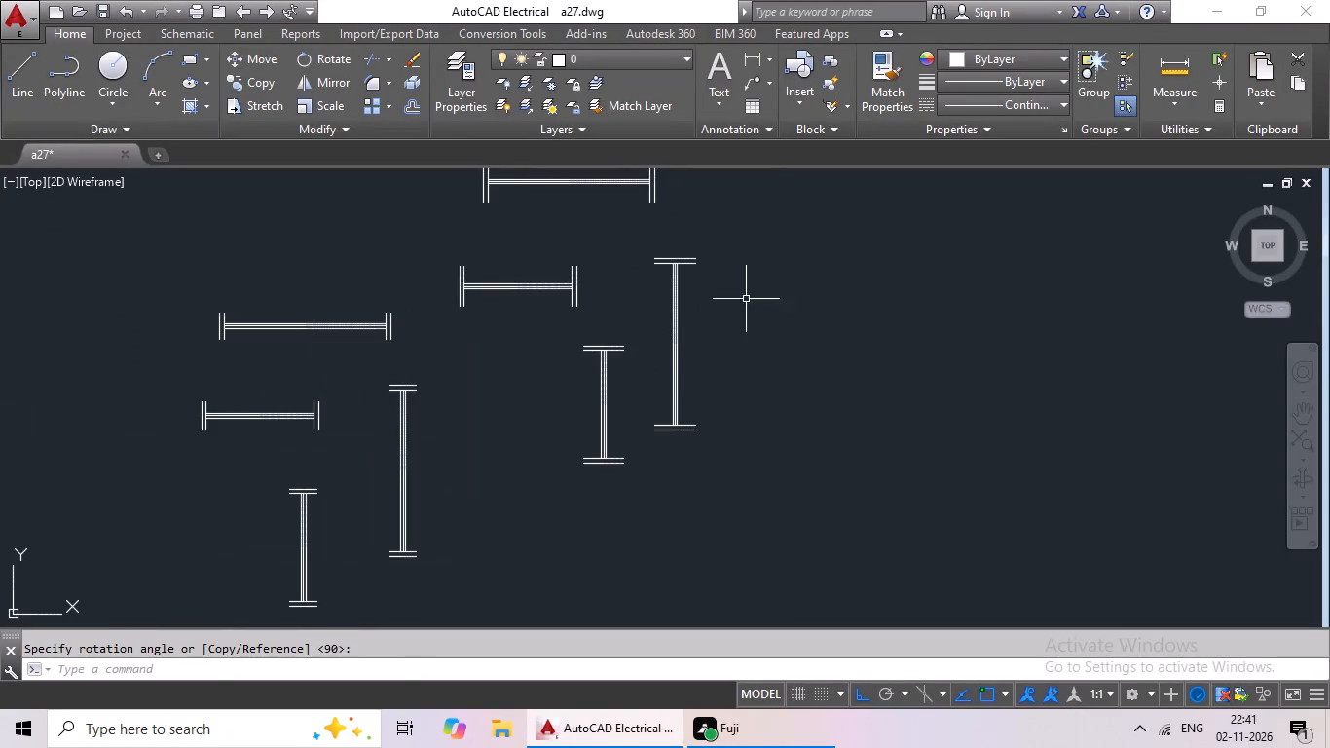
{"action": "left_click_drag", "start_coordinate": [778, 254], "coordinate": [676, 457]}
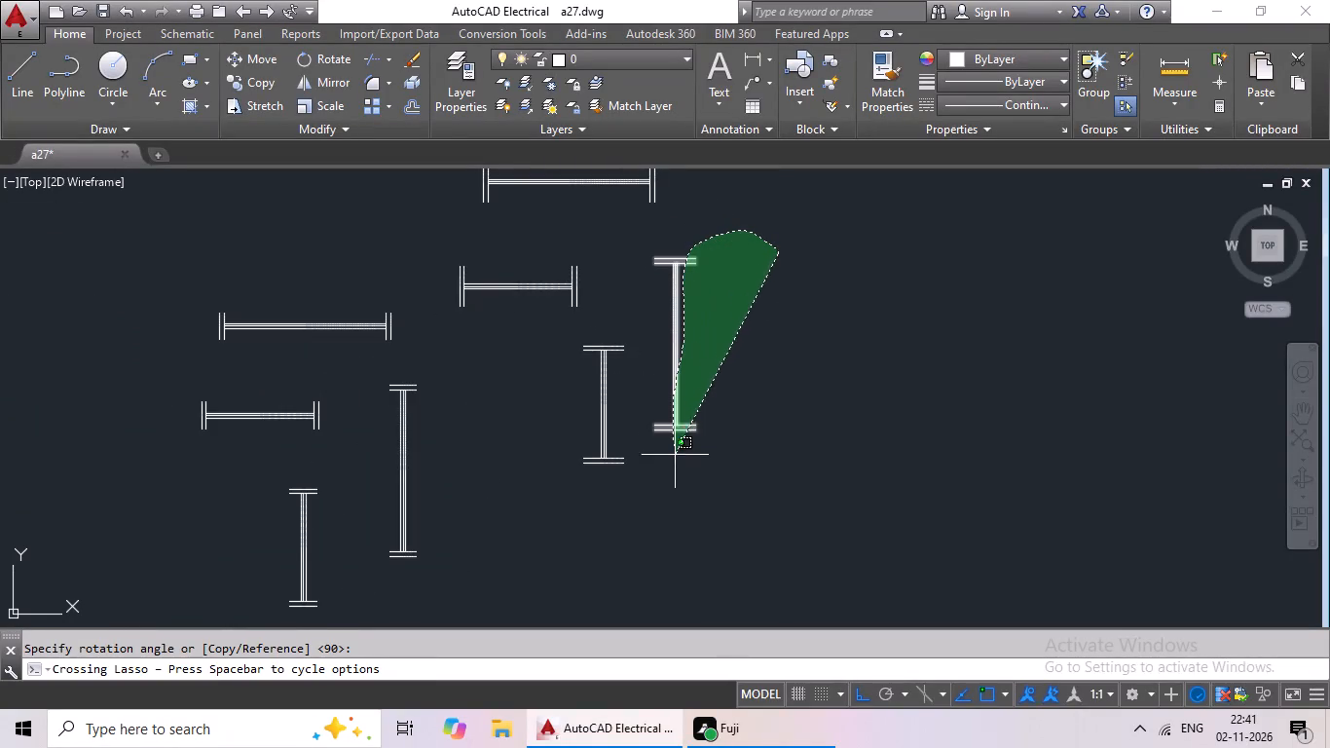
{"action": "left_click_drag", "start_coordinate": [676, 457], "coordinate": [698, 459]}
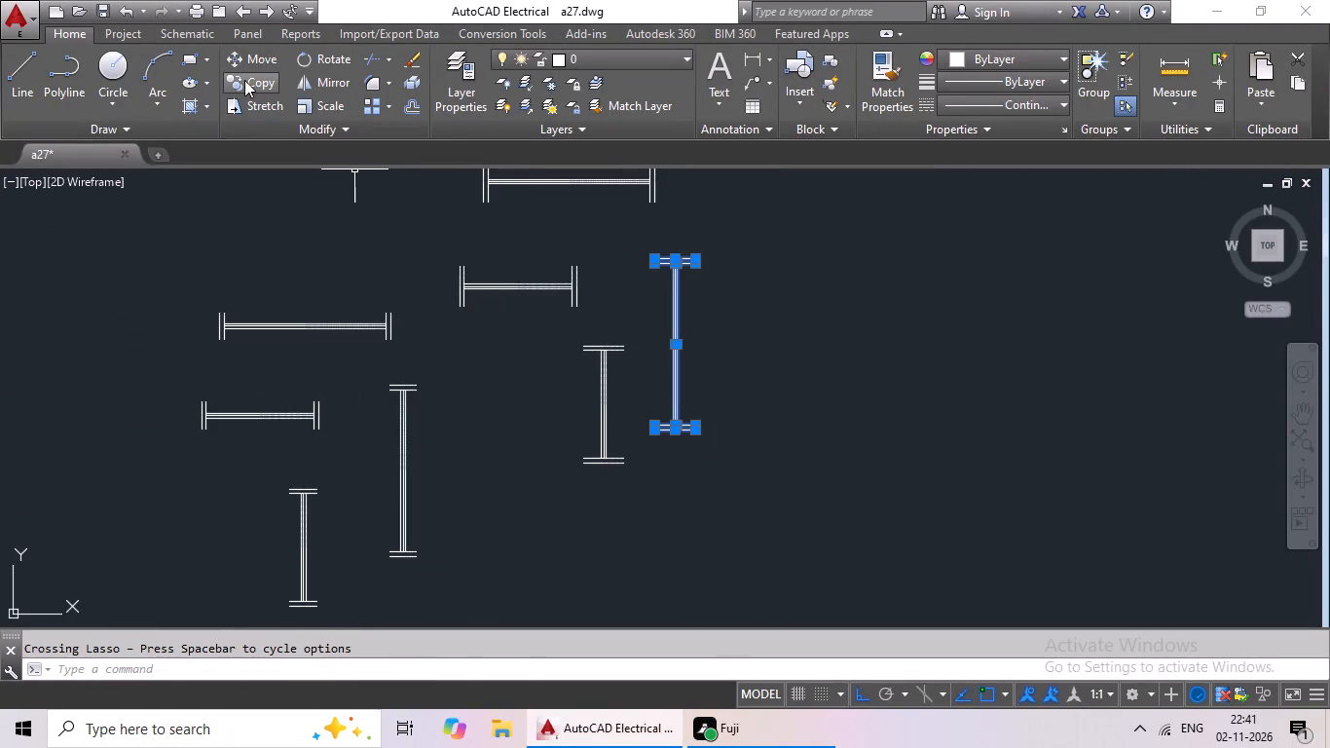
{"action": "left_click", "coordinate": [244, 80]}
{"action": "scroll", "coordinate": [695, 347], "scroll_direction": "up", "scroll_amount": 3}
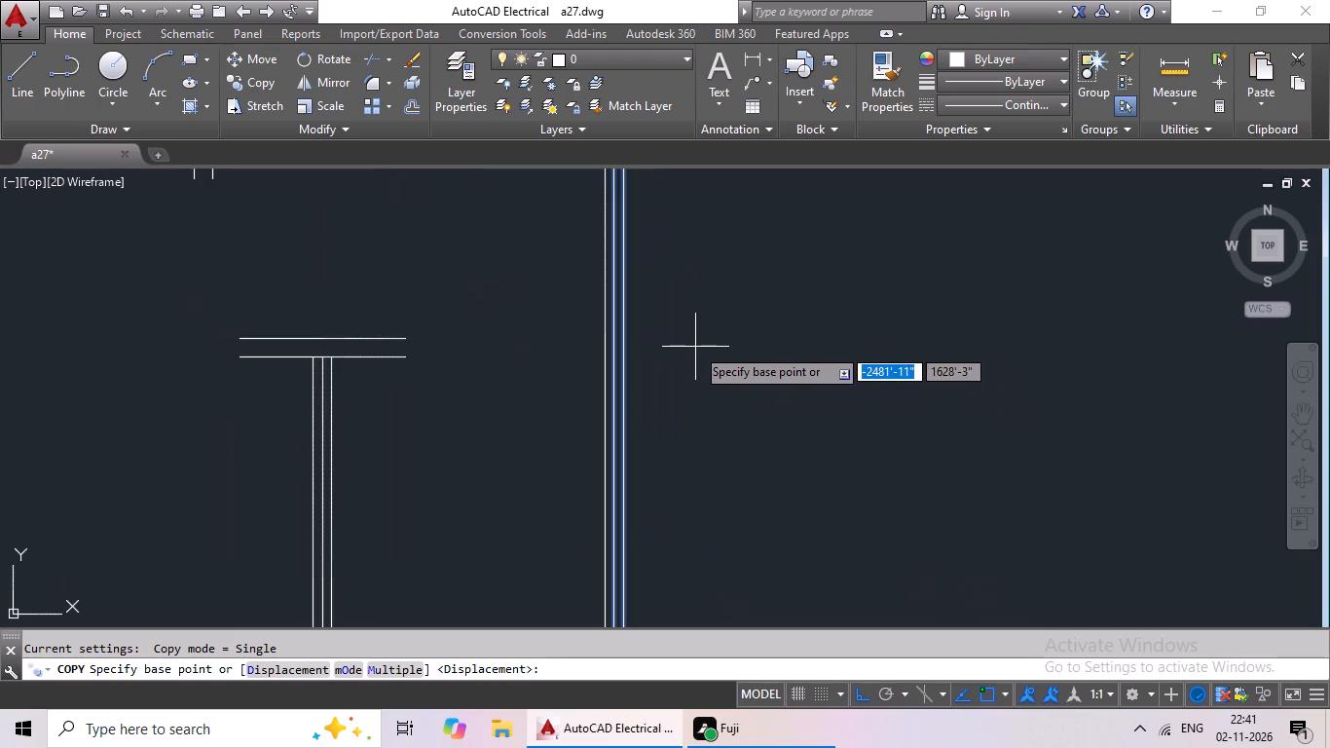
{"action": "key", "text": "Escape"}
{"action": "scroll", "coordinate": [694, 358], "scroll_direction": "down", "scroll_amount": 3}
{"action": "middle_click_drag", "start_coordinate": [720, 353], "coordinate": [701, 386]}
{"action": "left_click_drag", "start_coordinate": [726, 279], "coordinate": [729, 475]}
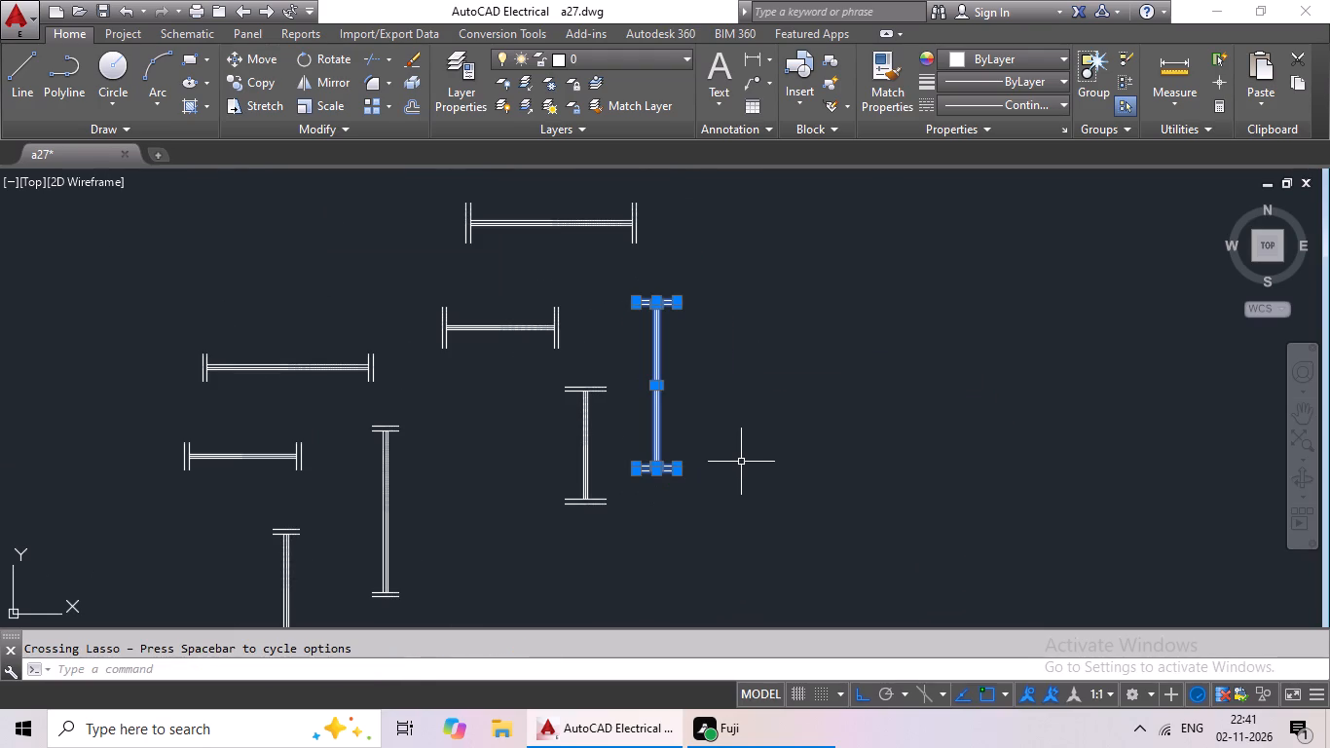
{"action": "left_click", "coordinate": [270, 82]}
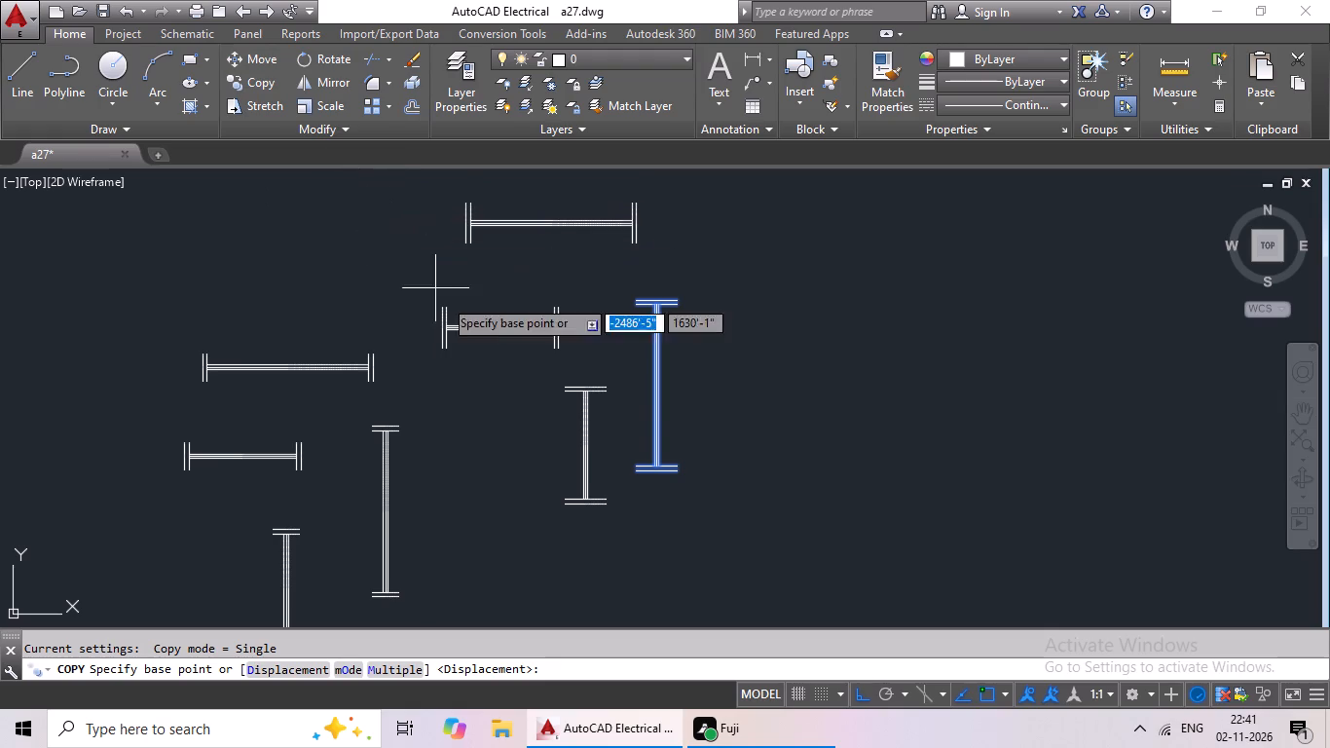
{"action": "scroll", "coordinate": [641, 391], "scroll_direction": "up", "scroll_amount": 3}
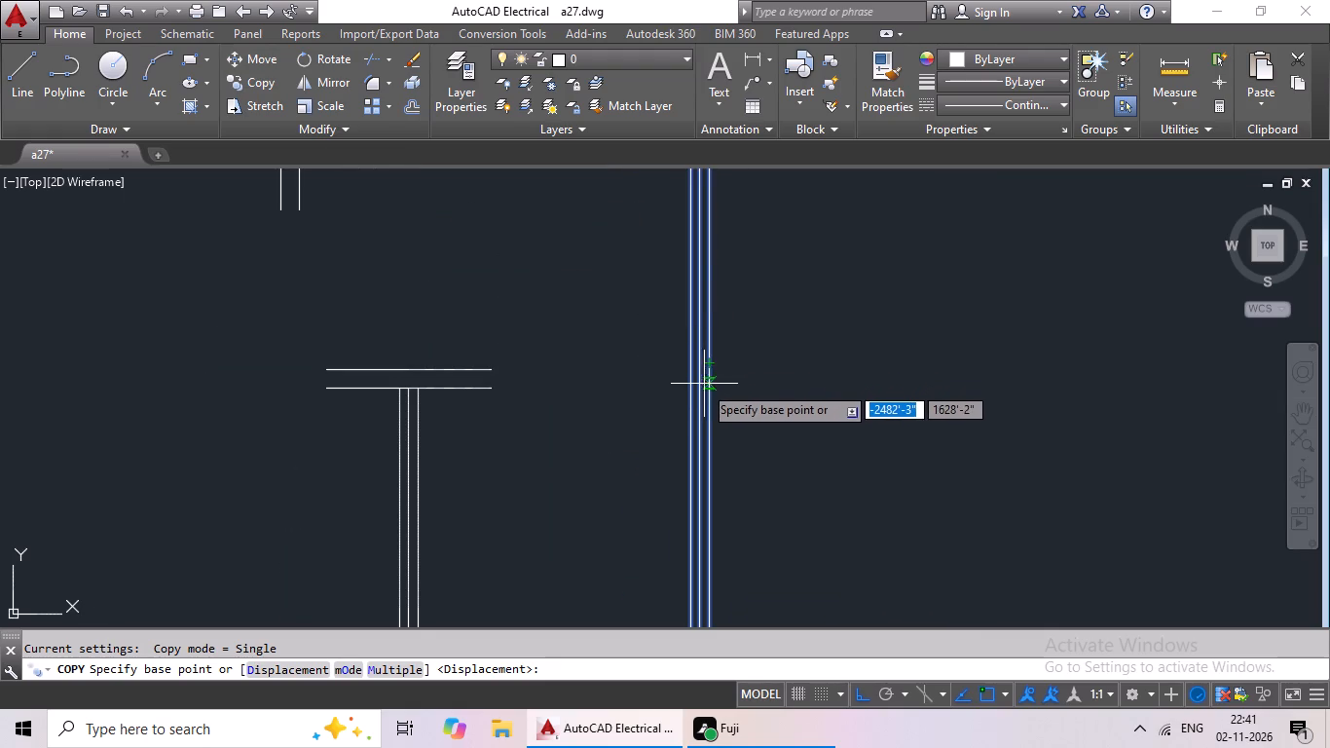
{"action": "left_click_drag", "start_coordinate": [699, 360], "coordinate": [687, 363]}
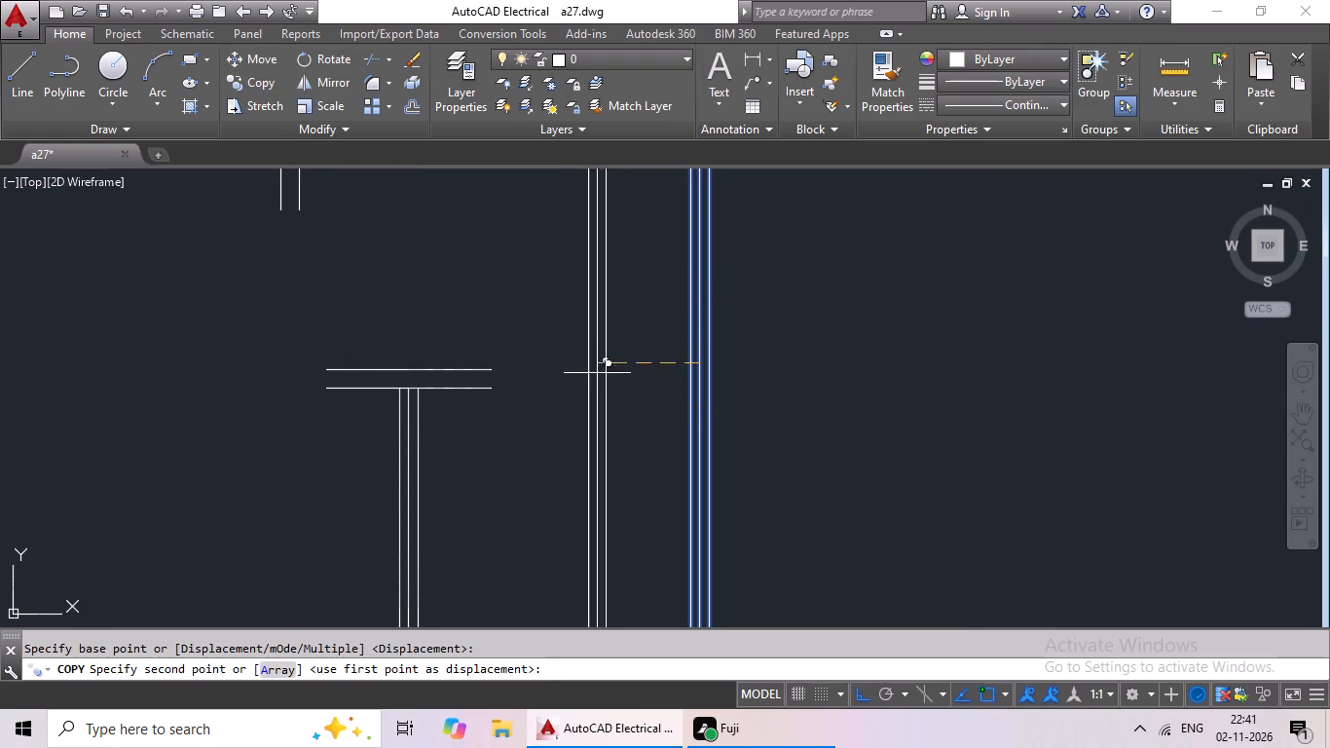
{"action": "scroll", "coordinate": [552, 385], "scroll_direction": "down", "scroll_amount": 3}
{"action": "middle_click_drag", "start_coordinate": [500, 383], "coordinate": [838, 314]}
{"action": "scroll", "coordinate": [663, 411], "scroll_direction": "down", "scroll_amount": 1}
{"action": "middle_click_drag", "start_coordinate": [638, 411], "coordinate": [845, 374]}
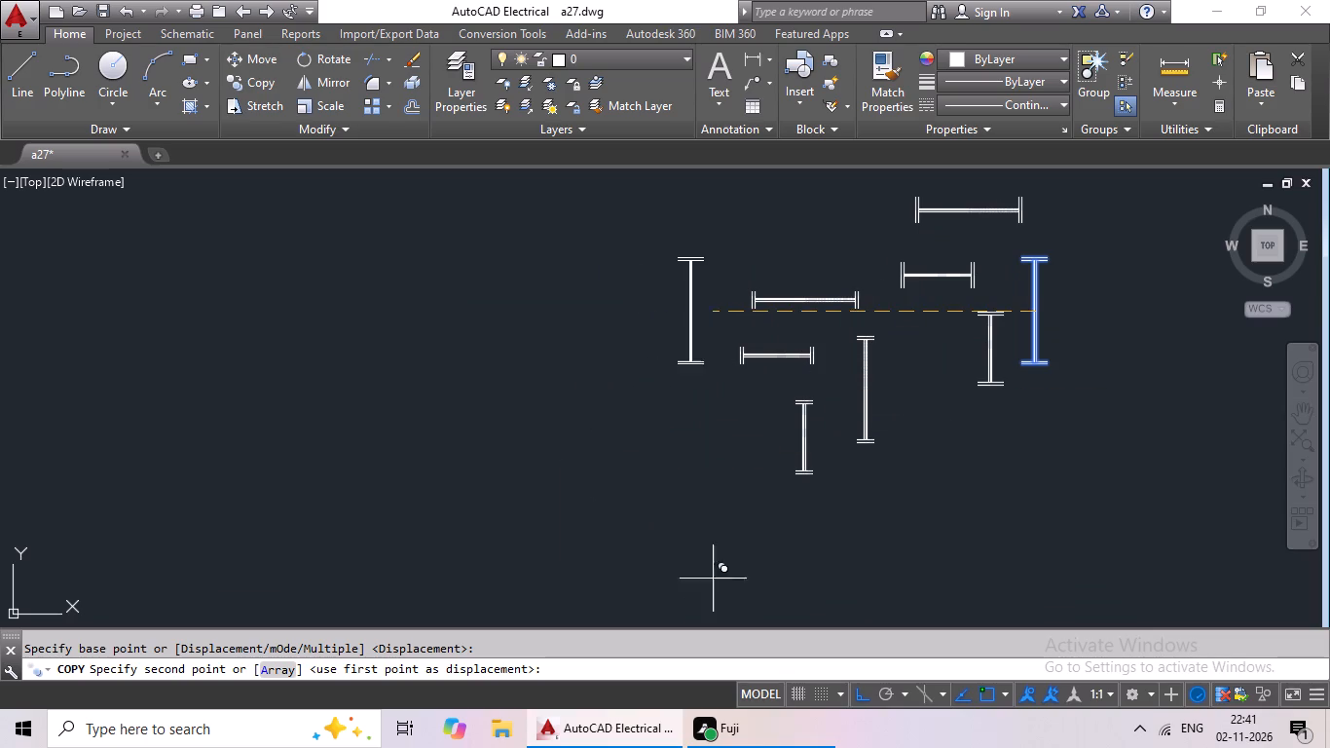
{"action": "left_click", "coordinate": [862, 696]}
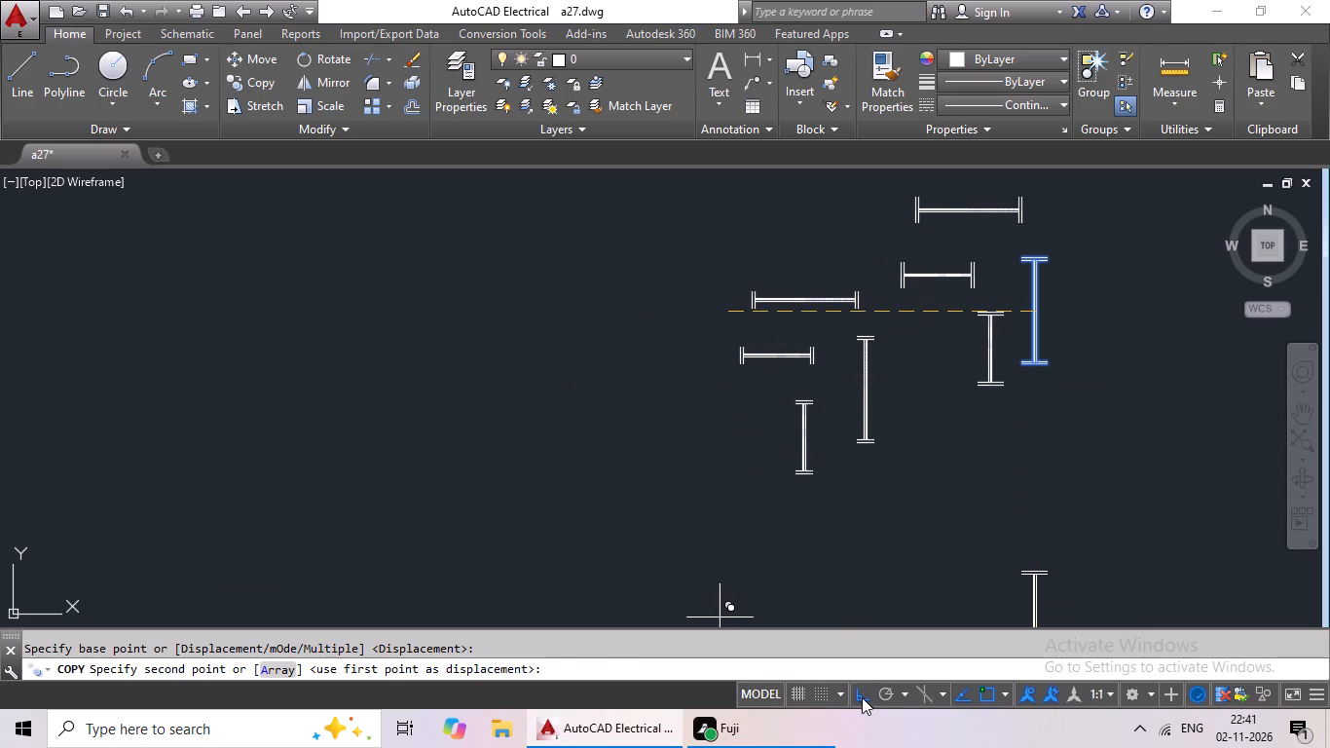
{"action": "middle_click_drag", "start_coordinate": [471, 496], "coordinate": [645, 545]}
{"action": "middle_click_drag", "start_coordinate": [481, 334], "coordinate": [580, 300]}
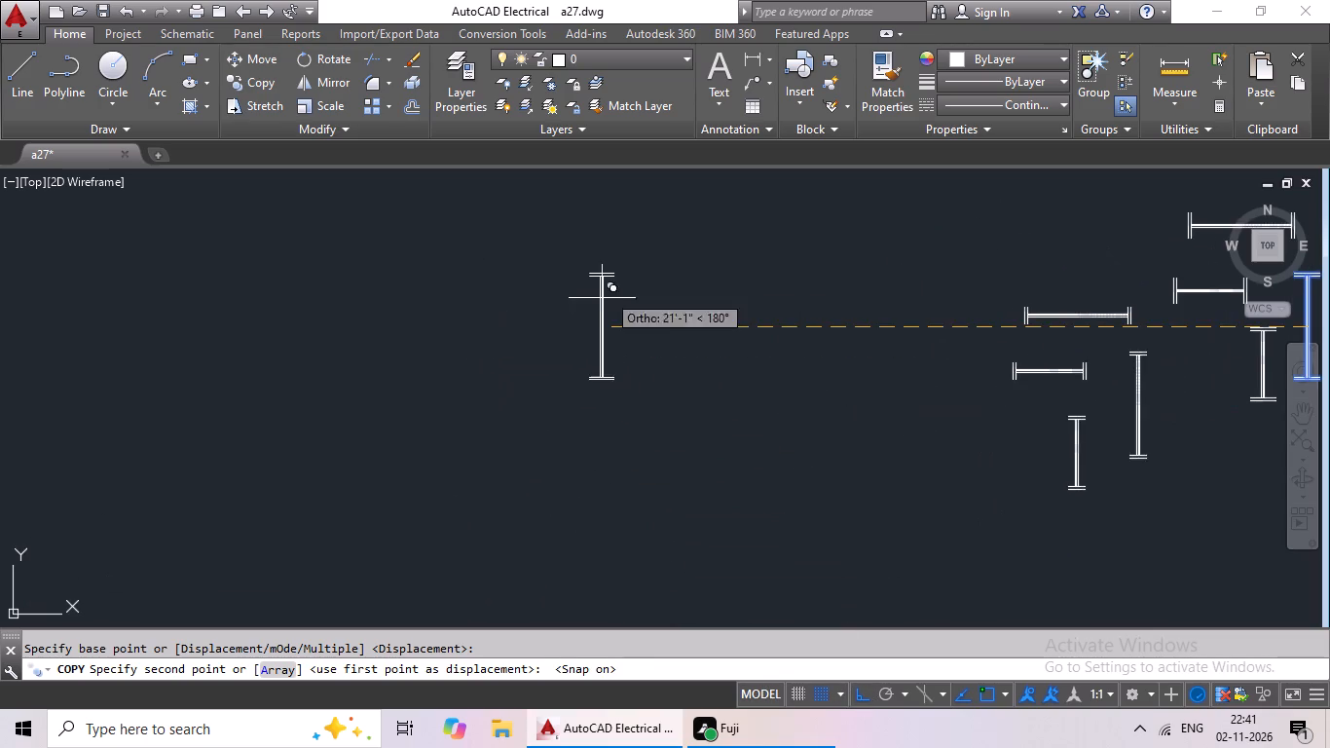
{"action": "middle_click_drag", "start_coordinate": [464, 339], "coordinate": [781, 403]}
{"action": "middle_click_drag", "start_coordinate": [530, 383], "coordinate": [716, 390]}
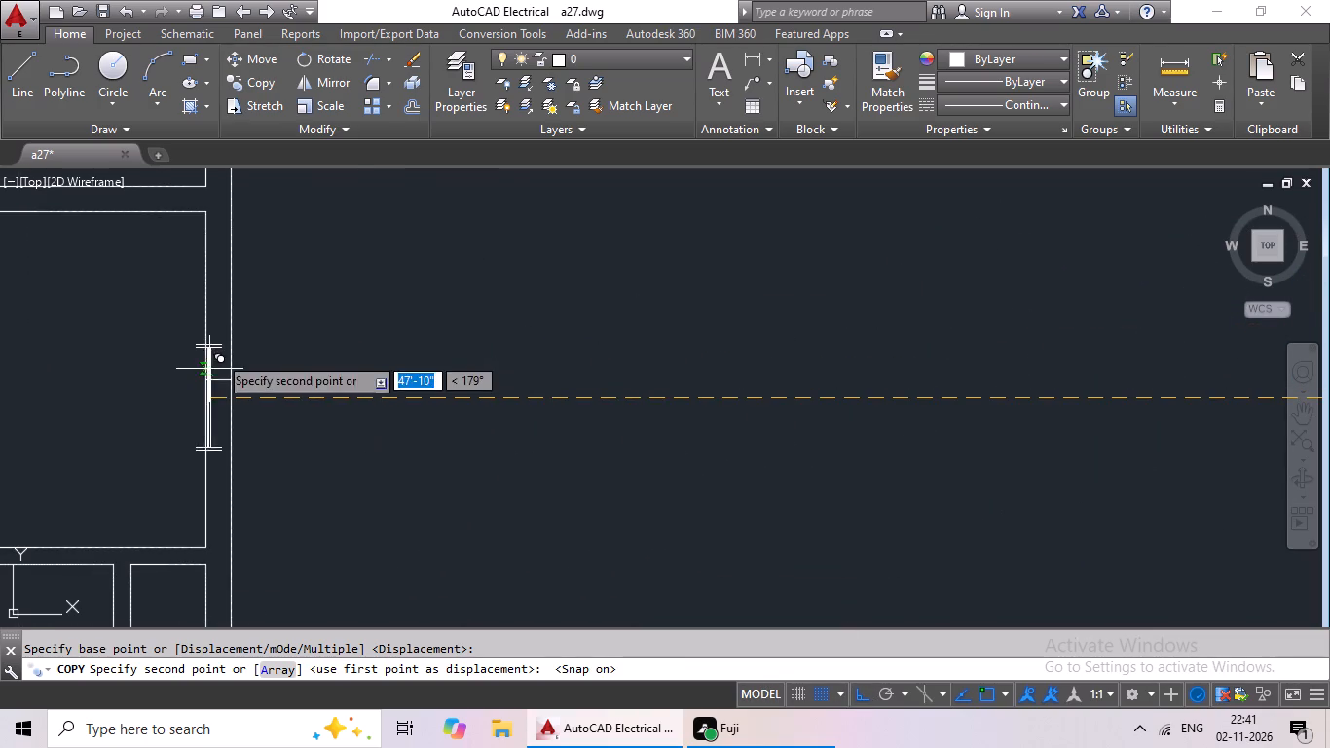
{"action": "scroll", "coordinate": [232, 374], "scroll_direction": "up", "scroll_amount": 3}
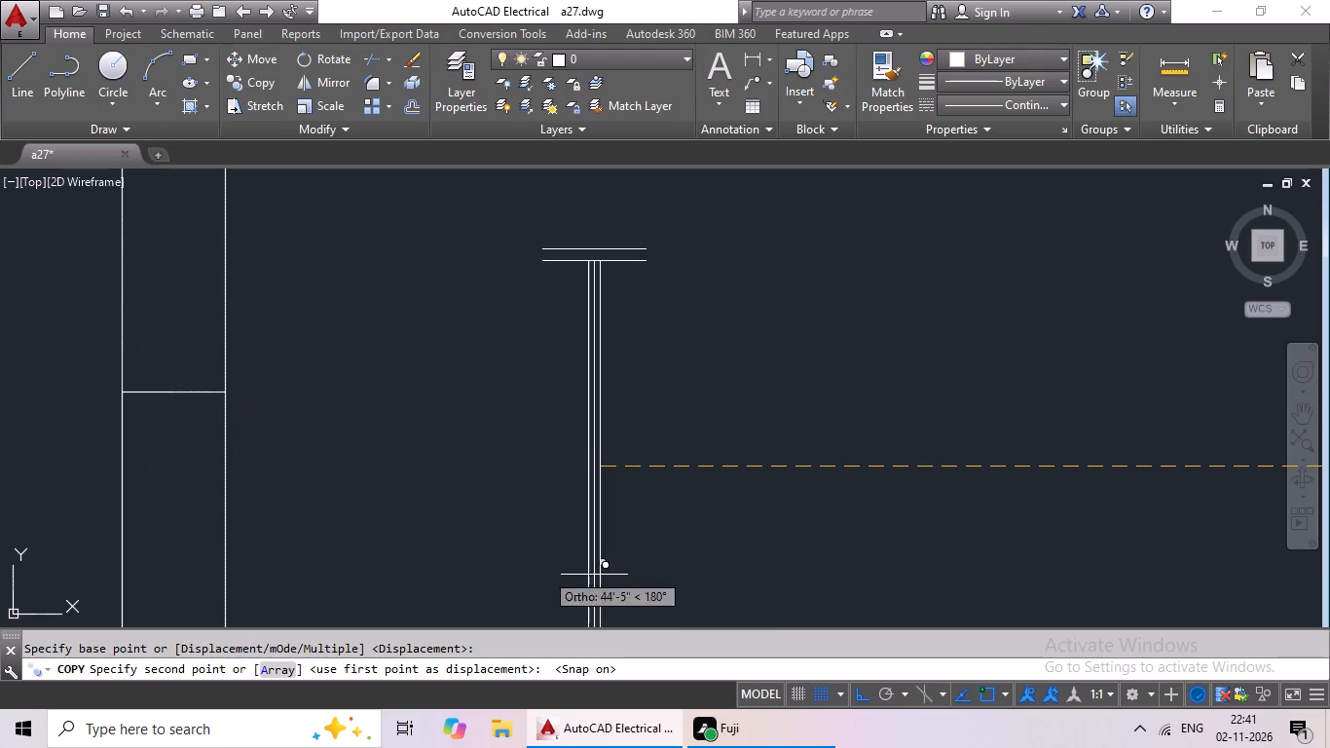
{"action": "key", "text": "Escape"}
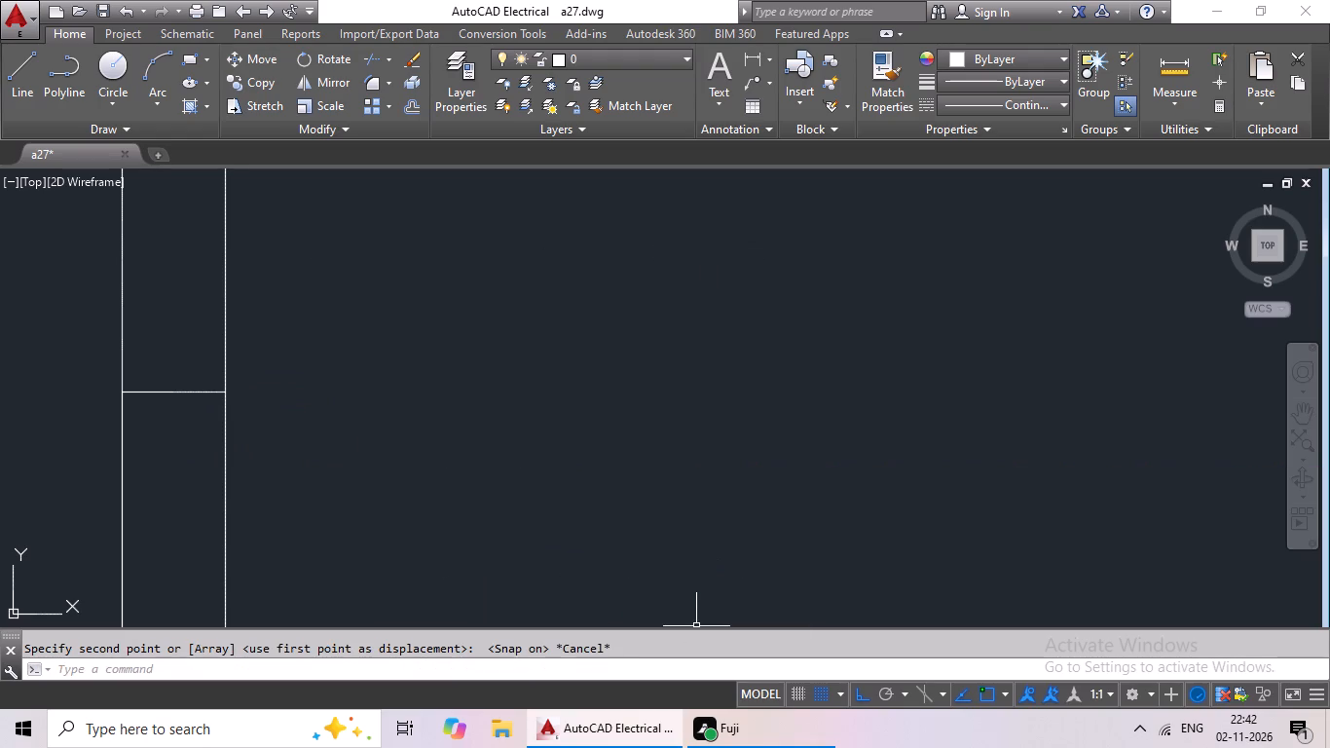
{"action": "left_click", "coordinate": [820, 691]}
Copy the longer vertical section with the wide end lines by its midpoint, placing the copy about 34' away towards the floor plan at 180°.
{"action": "scroll", "coordinate": [849, 586], "scroll_direction": "down", "scroll_amount": 1}
{"action": "middle_click_drag", "start_coordinate": [868, 575], "coordinate": [718, 577]}
{"action": "scroll", "coordinate": [778, 544], "scroll_direction": "down", "scroll_amount": 2}
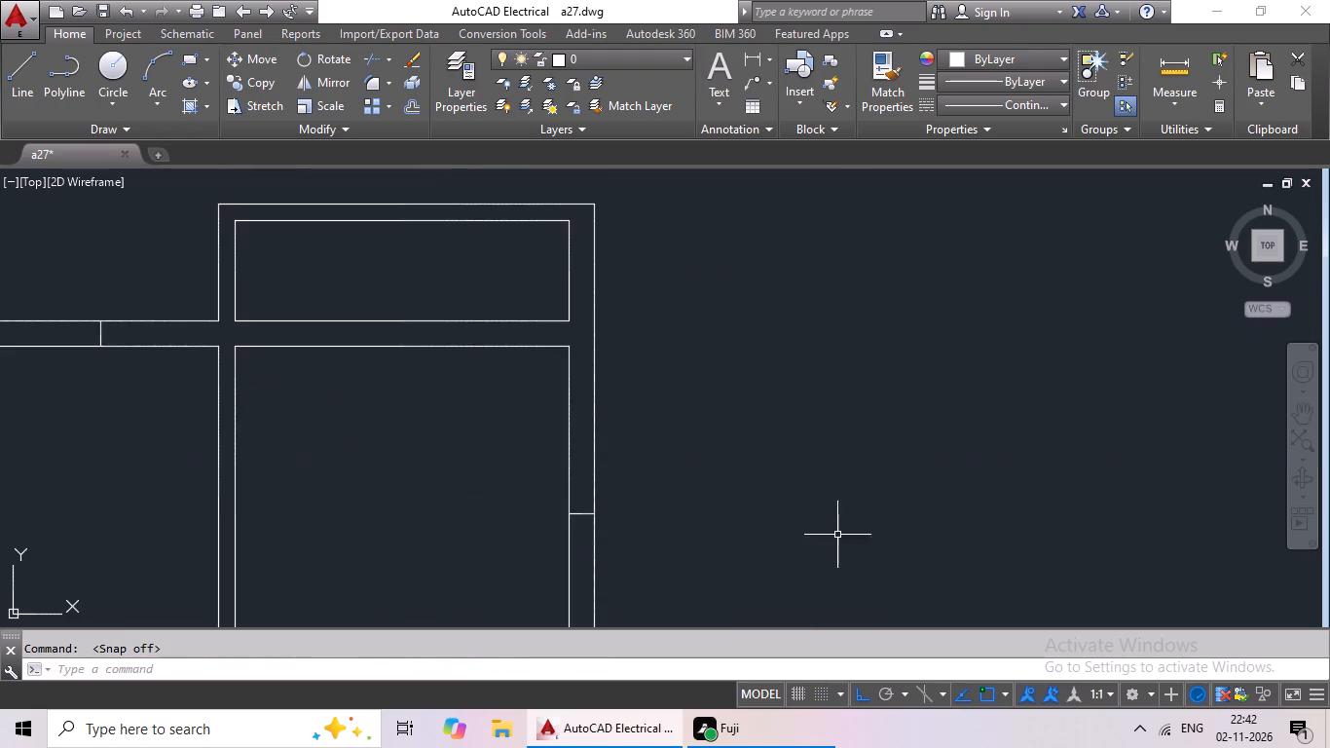
{"action": "middle_click_drag", "start_coordinate": [838, 534], "coordinate": [626, 532]}
{"action": "scroll", "coordinate": [719, 496], "scroll_direction": "down", "scroll_amount": 1}
{"action": "middle_click_drag", "start_coordinate": [778, 504], "coordinate": [610, 449]}
{"action": "scroll", "coordinate": [635, 424], "scroll_direction": "down", "scroll_amount": 1}
{"action": "middle_click_drag", "start_coordinate": [692, 427], "coordinate": [413, 352]}
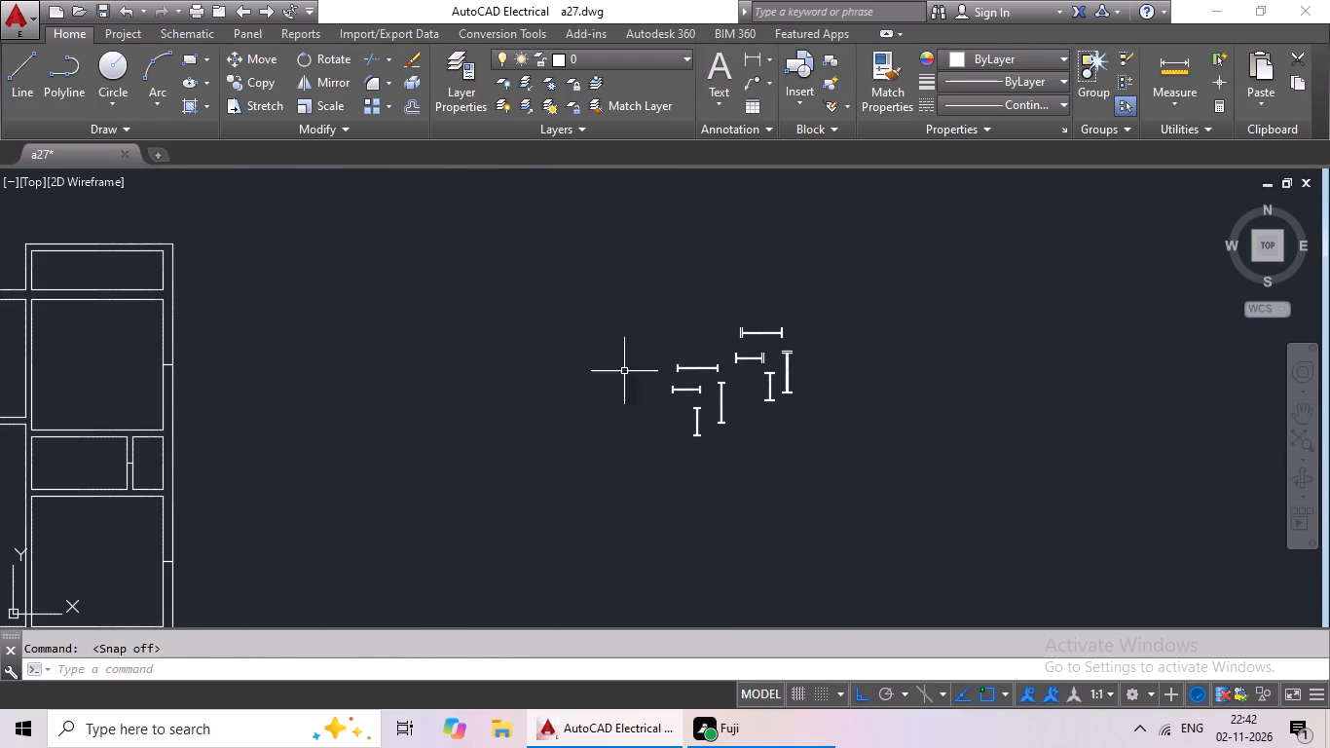
{"action": "scroll", "coordinate": [786, 358], "scroll_direction": "up", "scroll_amount": 3}
{"action": "left_click_drag", "start_coordinate": [885, 307], "coordinate": [756, 409]}
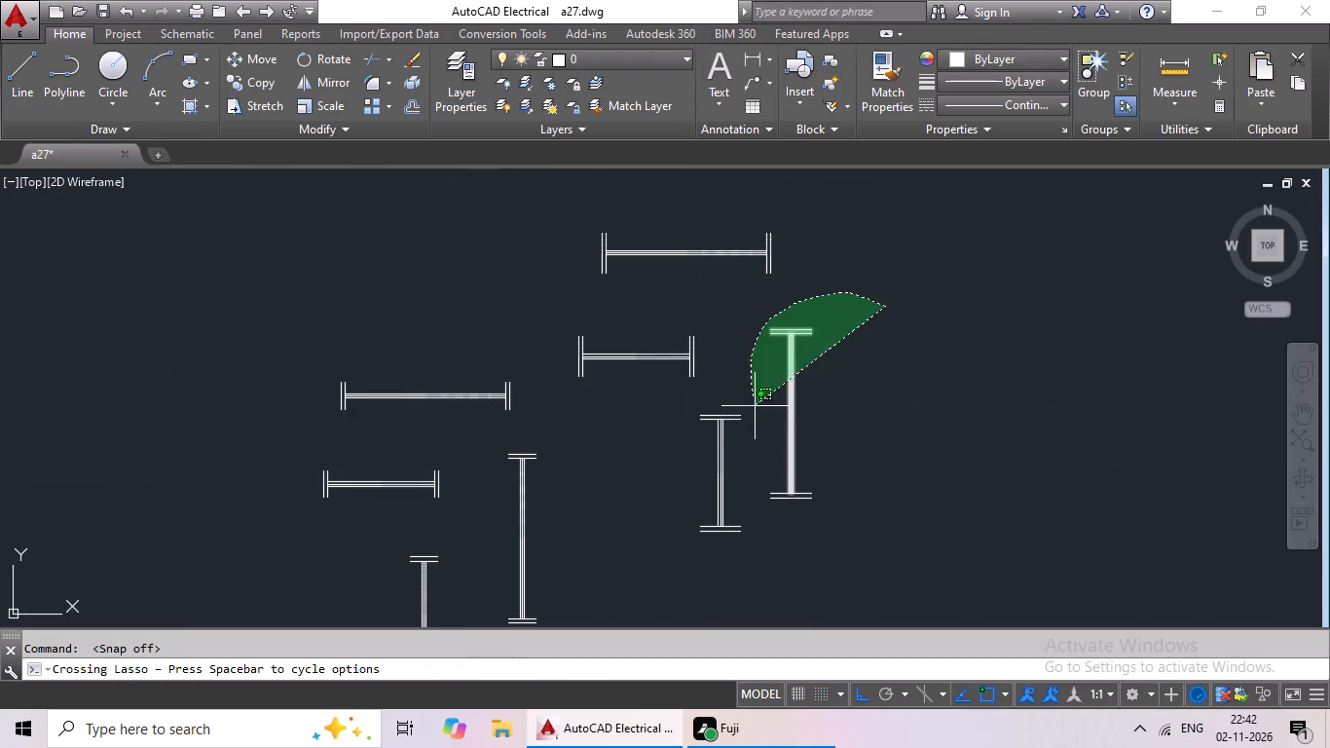
{"action": "left_click_drag", "start_coordinate": [756, 409], "coordinate": [885, 513]}
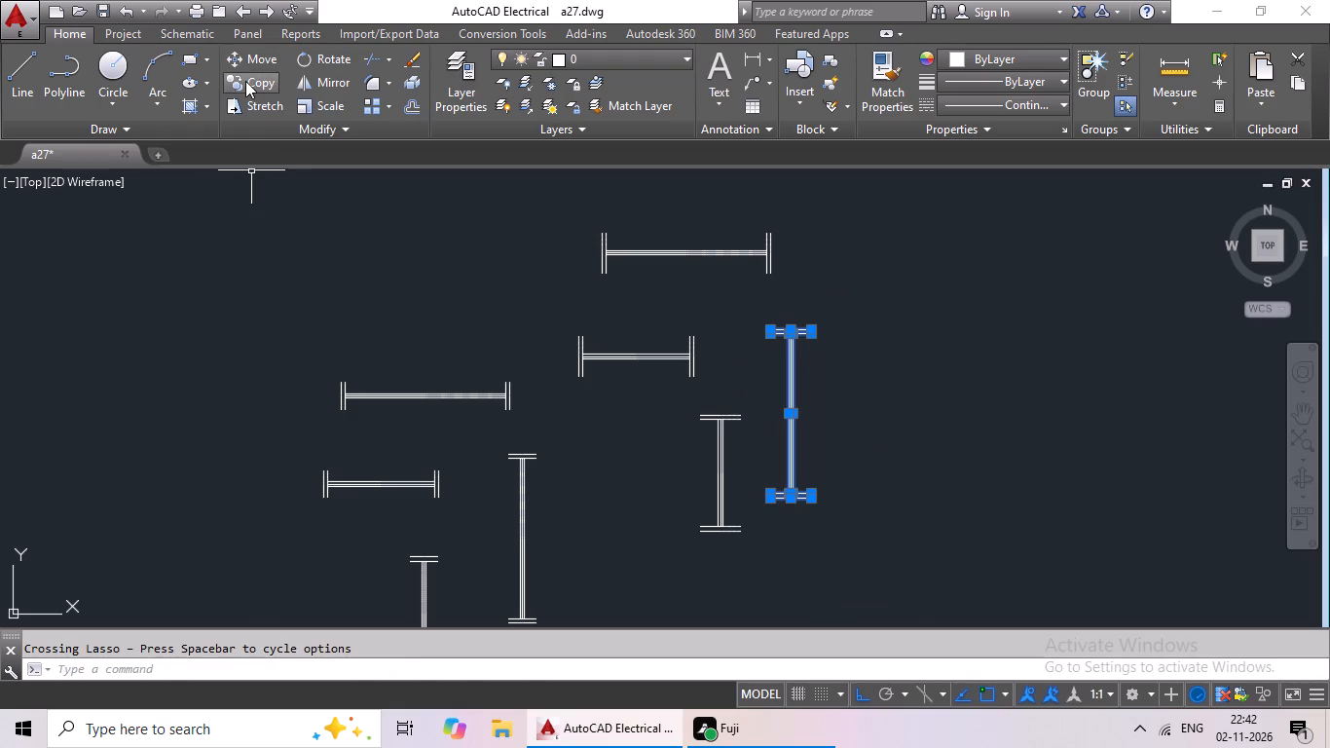
{"action": "left_click", "coordinate": [245, 80]}
{"action": "scroll", "coordinate": [814, 412], "scroll_direction": "up", "scroll_amount": 3}
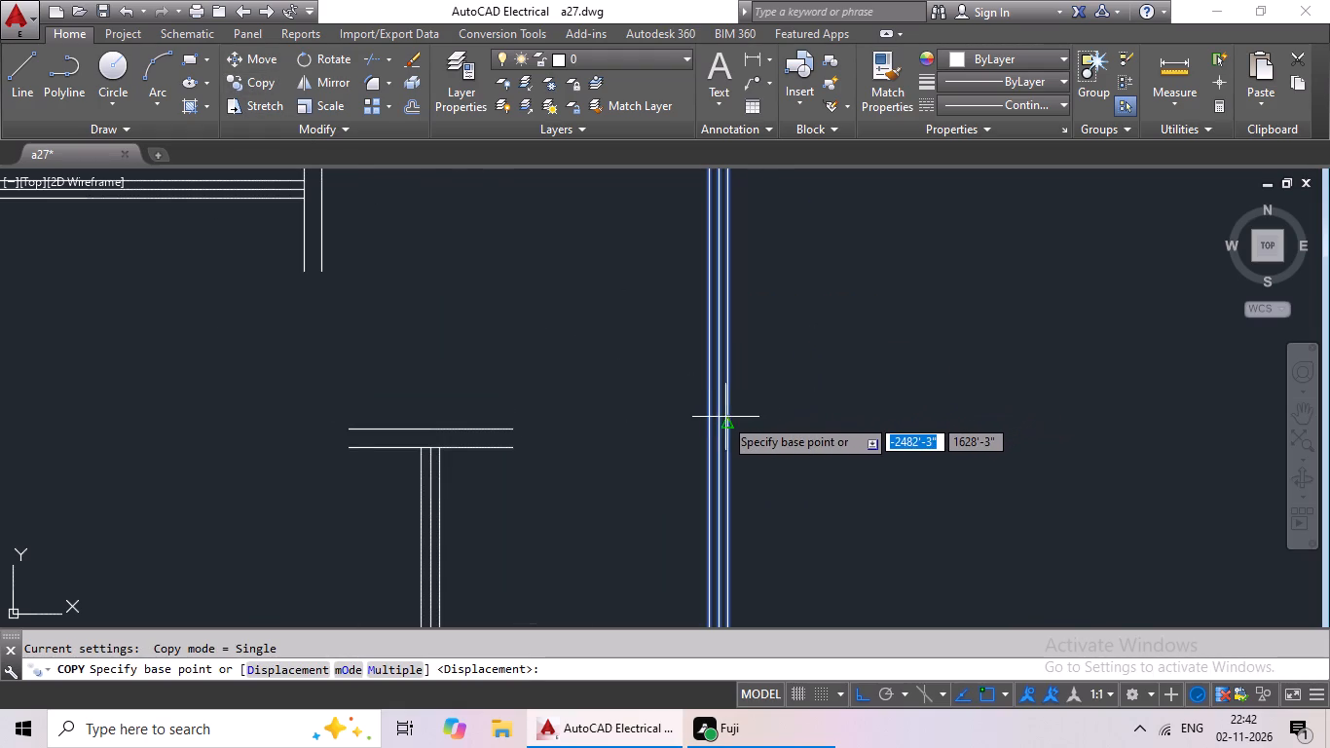
{"action": "left_click", "coordinate": [719, 424]}
{"action": "scroll", "coordinate": [450, 396], "scroll_direction": "down", "scroll_amount": 2}
{"action": "middle_click_drag", "start_coordinate": [449, 395], "coordinate": [829, 311]}
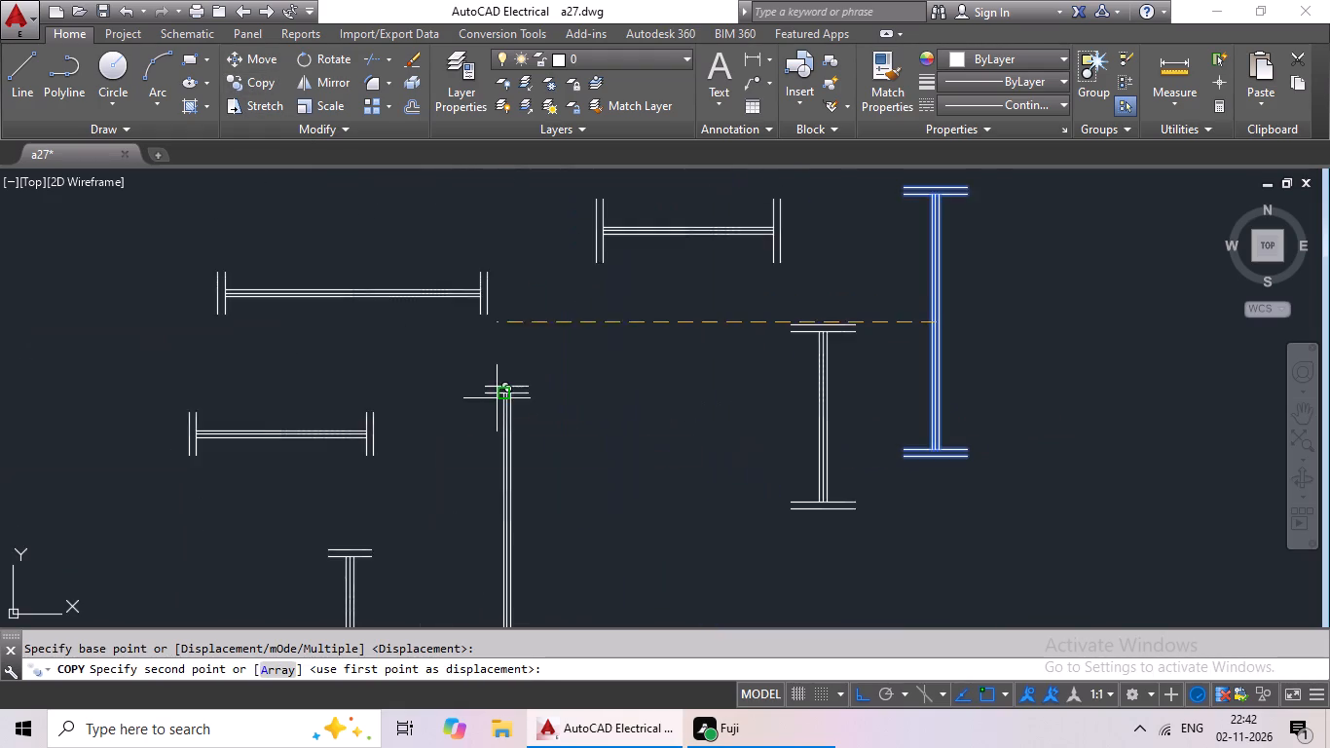
{"action": "scroll", "coordinate": [422, 425], "scroll_direction": "down", "scroll_amount": 1}
{"action": "middle_click_drag", "start_coordinate": [410, 430], "coordinate": [647, 370]}
{"action": "middle_click_drag", "start_coordinate": [318, 445], "coordinate": [650, 374]}
{"action": "middle_click_drag", "start_coordinate": [393, 400], "coordinate": [647, 388]}
{"action": "scroll", "coordinate": [550, 447], "scroll_direction": "down", "scroll_amount": 1}
{"action": "middle_click_drag", "start_coordinate": [538, 463], "coordinate": [768, 418]}
{"action": "middle_click_drag", "start_coordinate": [528, 430], "coordinate": [723, 395]}
{"action": "scroll", "coordinate": [524, 422], "scroll_direction": "down", "scroll_amount": 1}
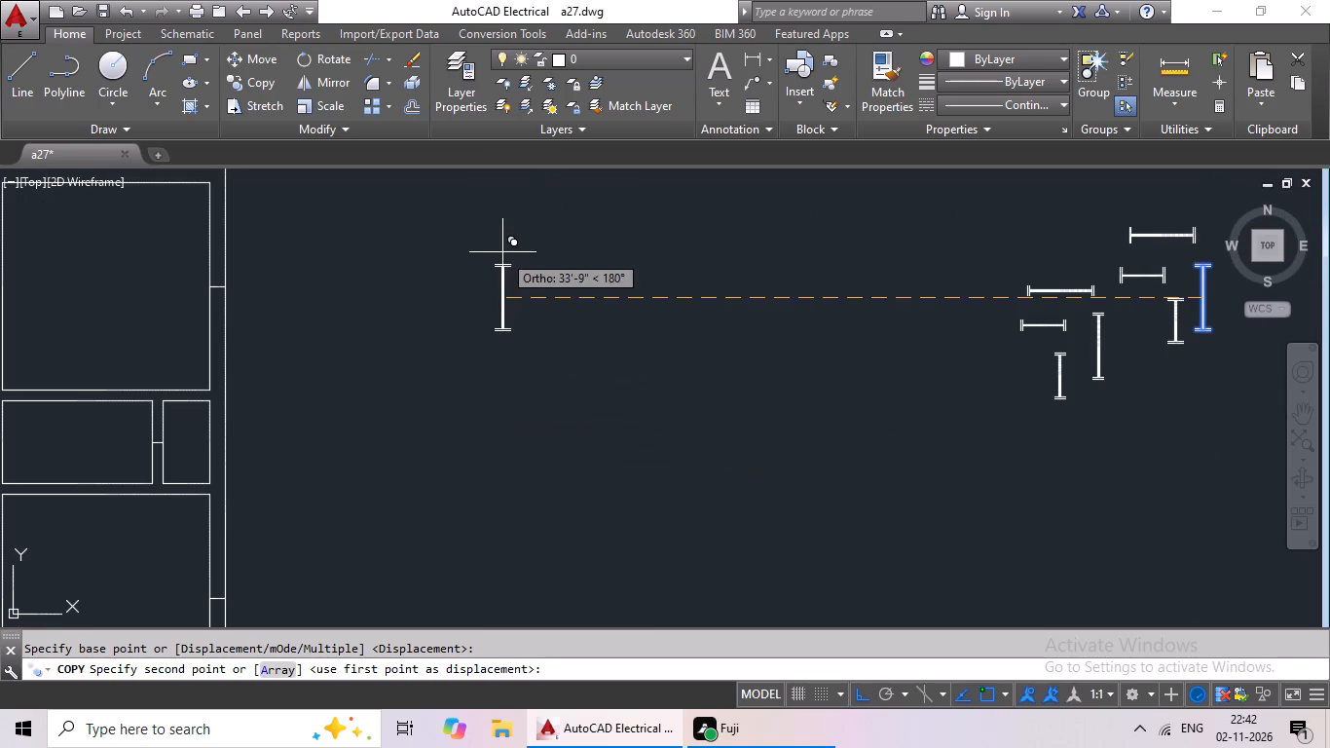
{"action": "left_click_drag", "start_coordinate": [492, 249], "coordinate": [338, 337]}
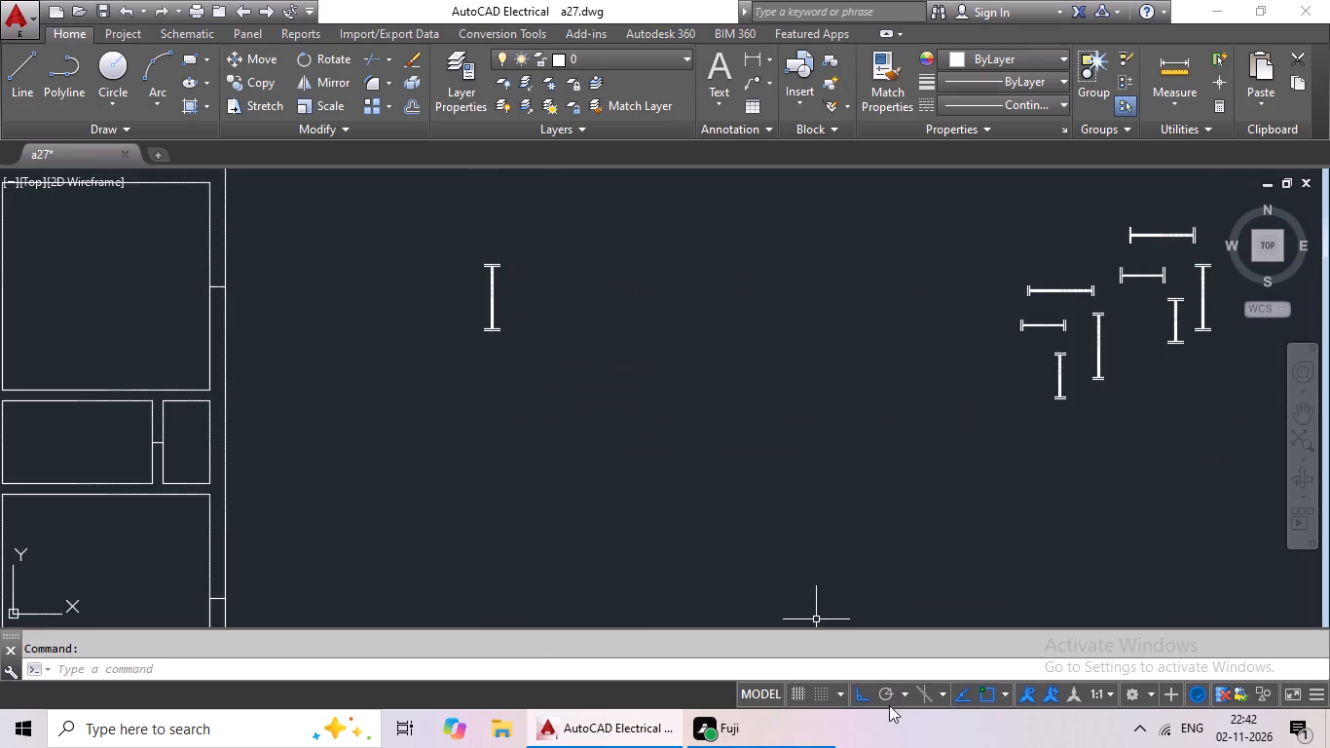
Set the drafting aids to Snap on and Ortho on, with the grid off.
{"action": "left_click", "coordinate": [861, 696]}
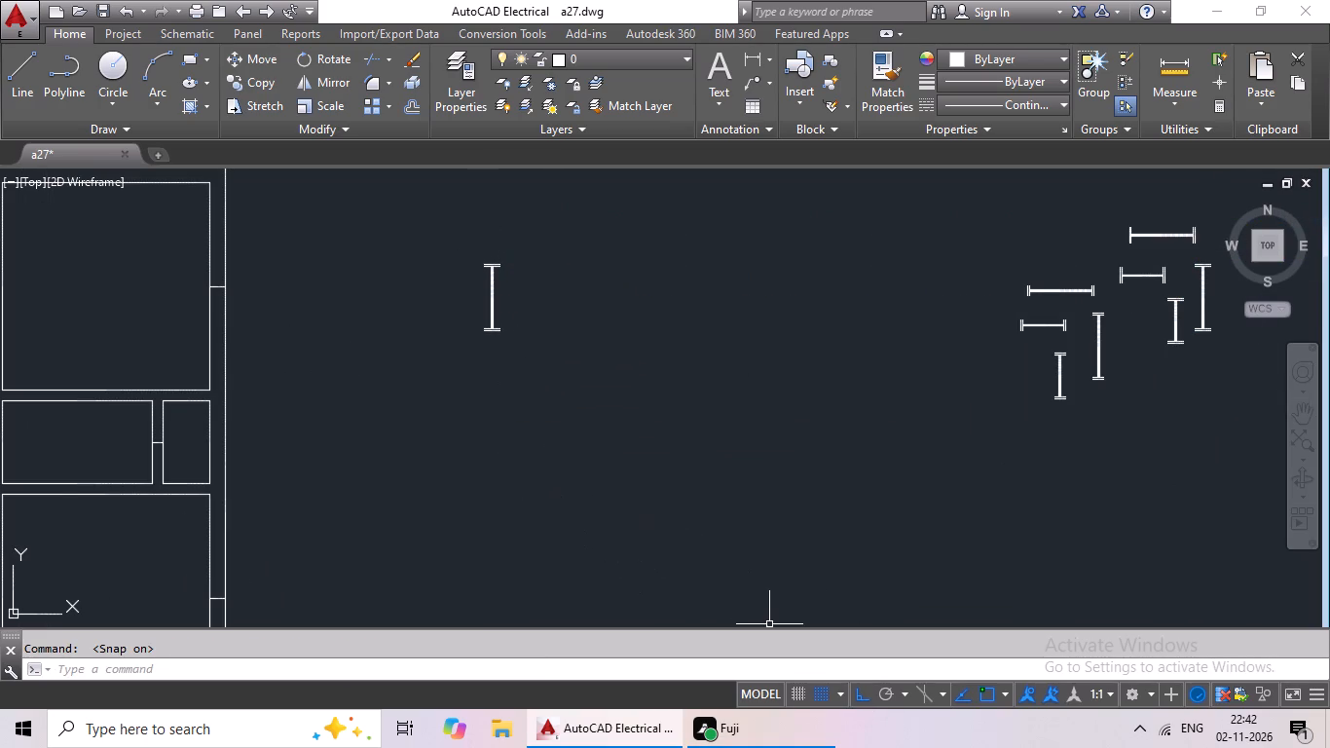
{"action": "left_click", "coordinate": [816, 697]}
{"action": "key", "text": "Escape"}
{"action": "key", "text": "Escape"}
{"action": "key", "text": "Escape"}
{"action": "key", "text": "Escape"}
{"action": "middle_click_drag", "start_coordinate": [833, 511], "coordinate": [836, 509]}
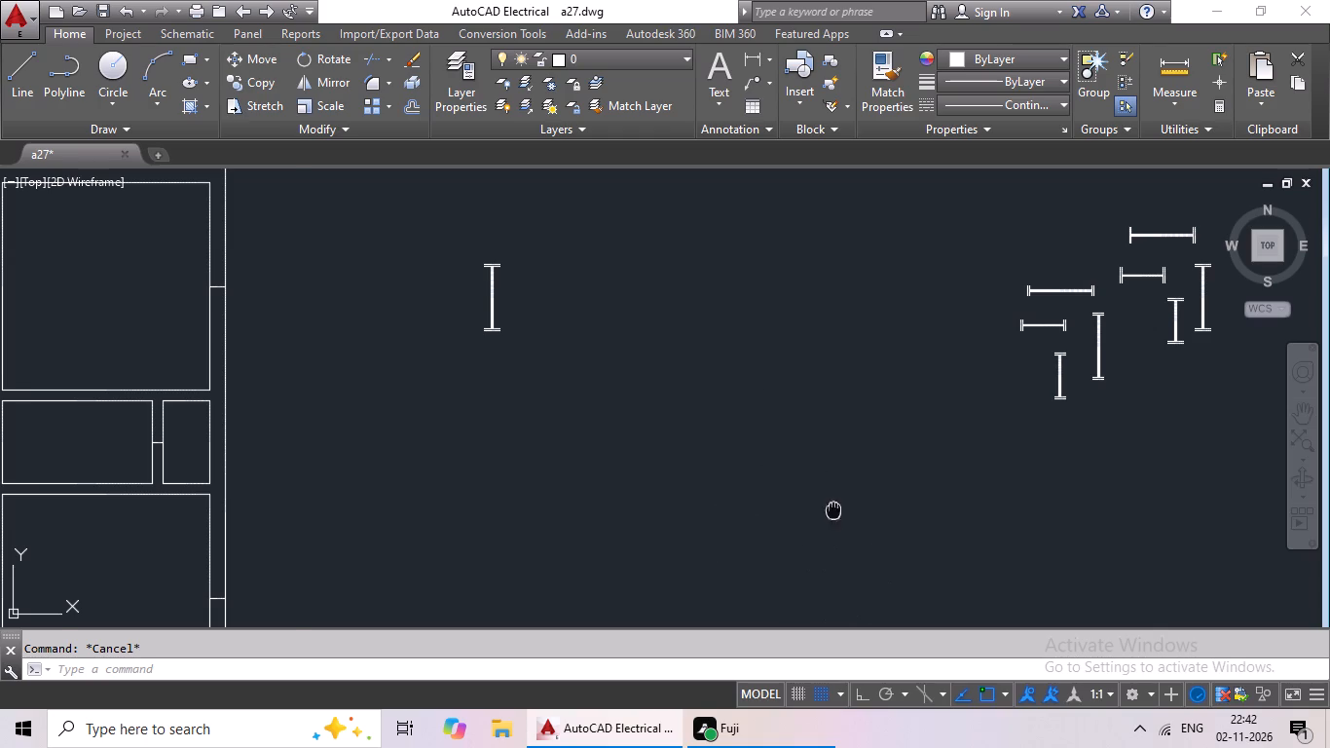
{"action": "middle_click_drag", "start_coordinate": [836, 509], "coordinate": [904, 454]}
{"action": "left_click", "coordinate": [823, 692]}
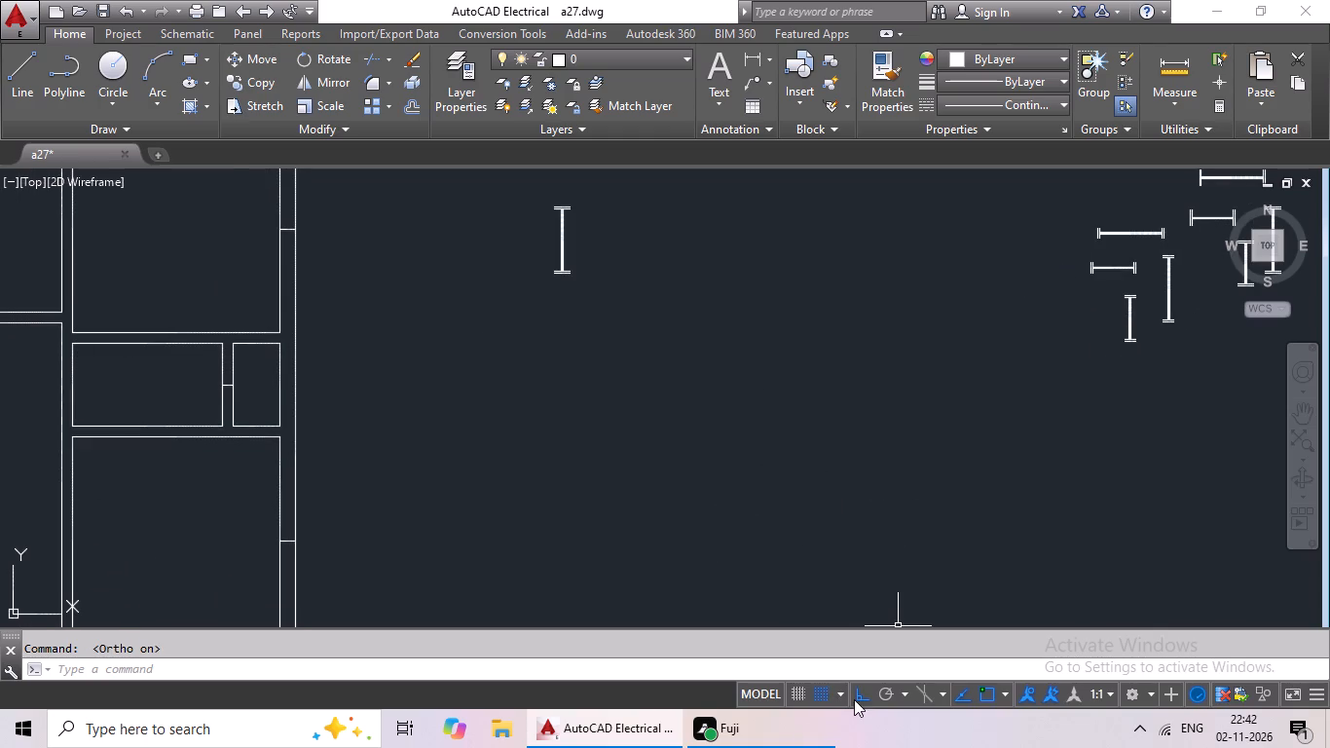
{"action": "left_click", "coordinate": [808, 689]}
{"action": "left_click", "coordinate": [820, 691]}
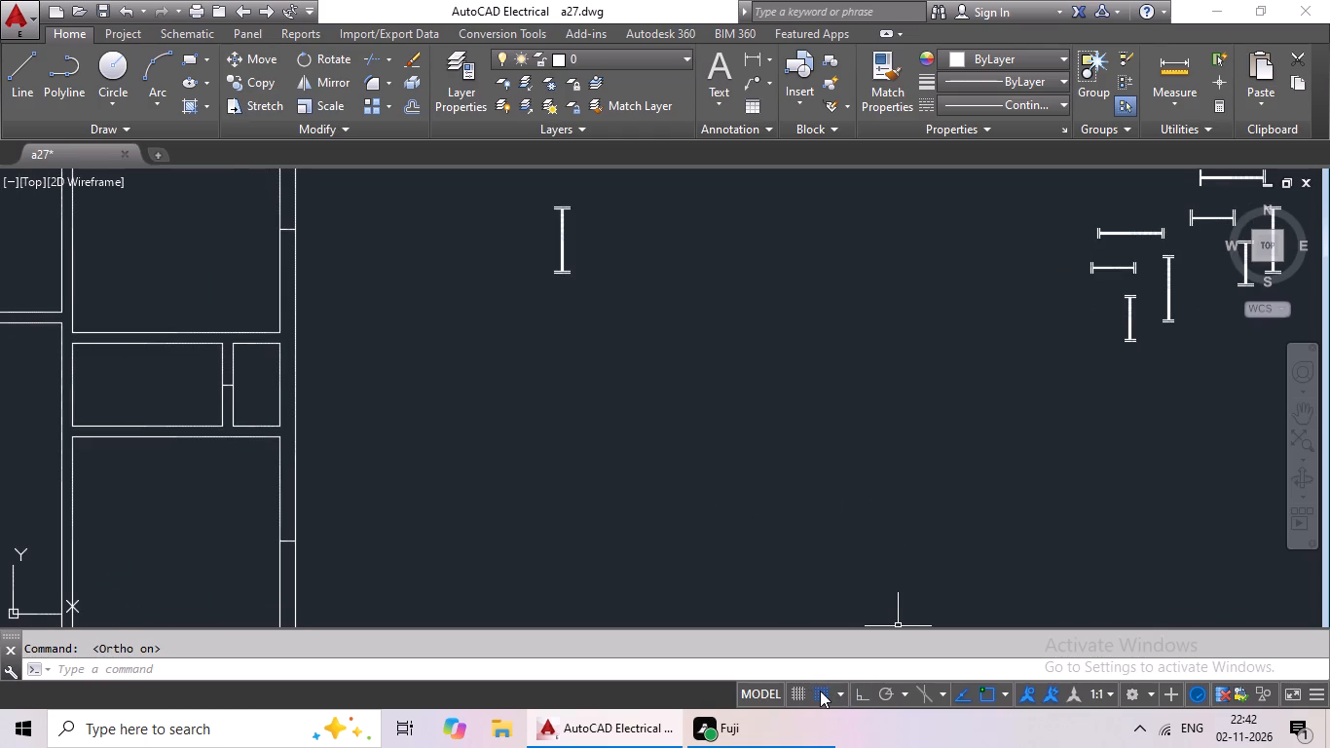
{"action": "left_click", "coordinate": [800, 693]}
{"action": "left_click", "coordinate": [852, 690]}
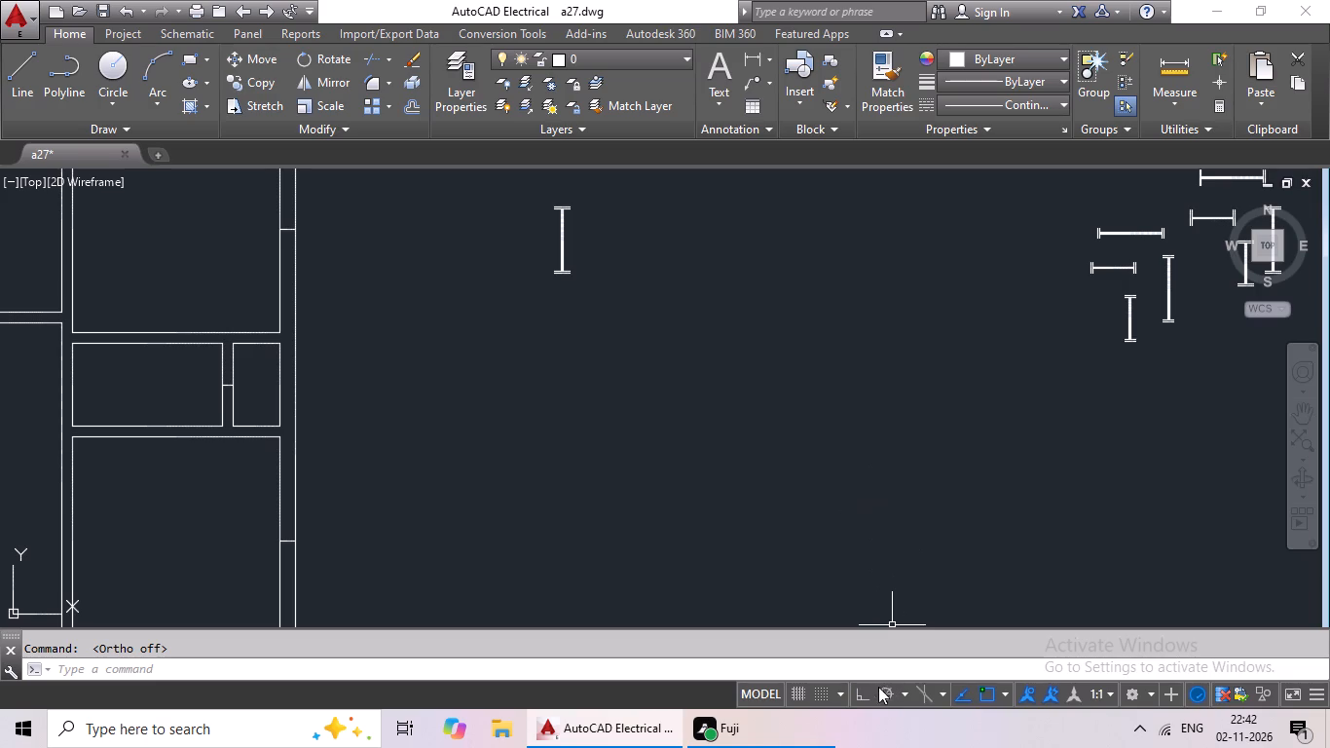
{"action": "left_click", "coordinate": [855, 695]}
{"action": "left_click", "coordinate": [858, 694]}
{"action": "left_click", "coordinate": [863, 694]}
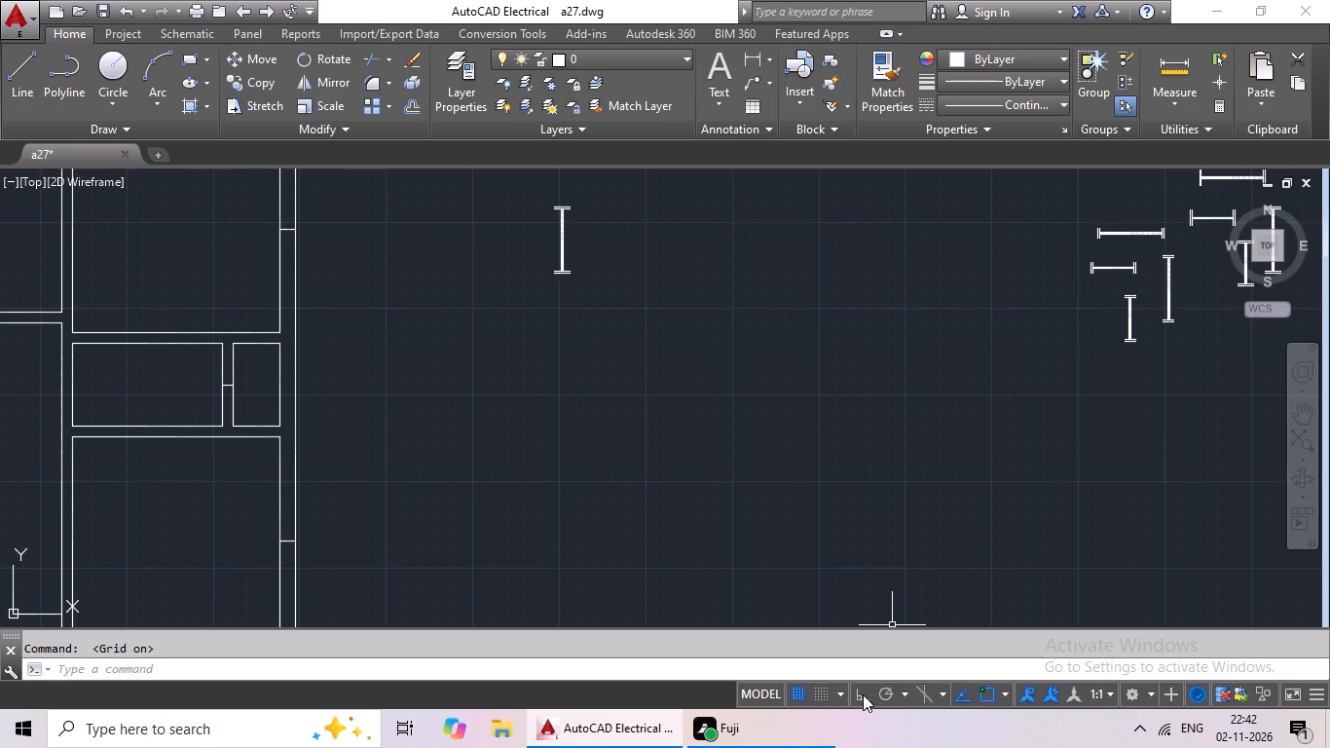
{"action": "key", "text": "Escape"}
{"action": "key", "text": "Escape"}
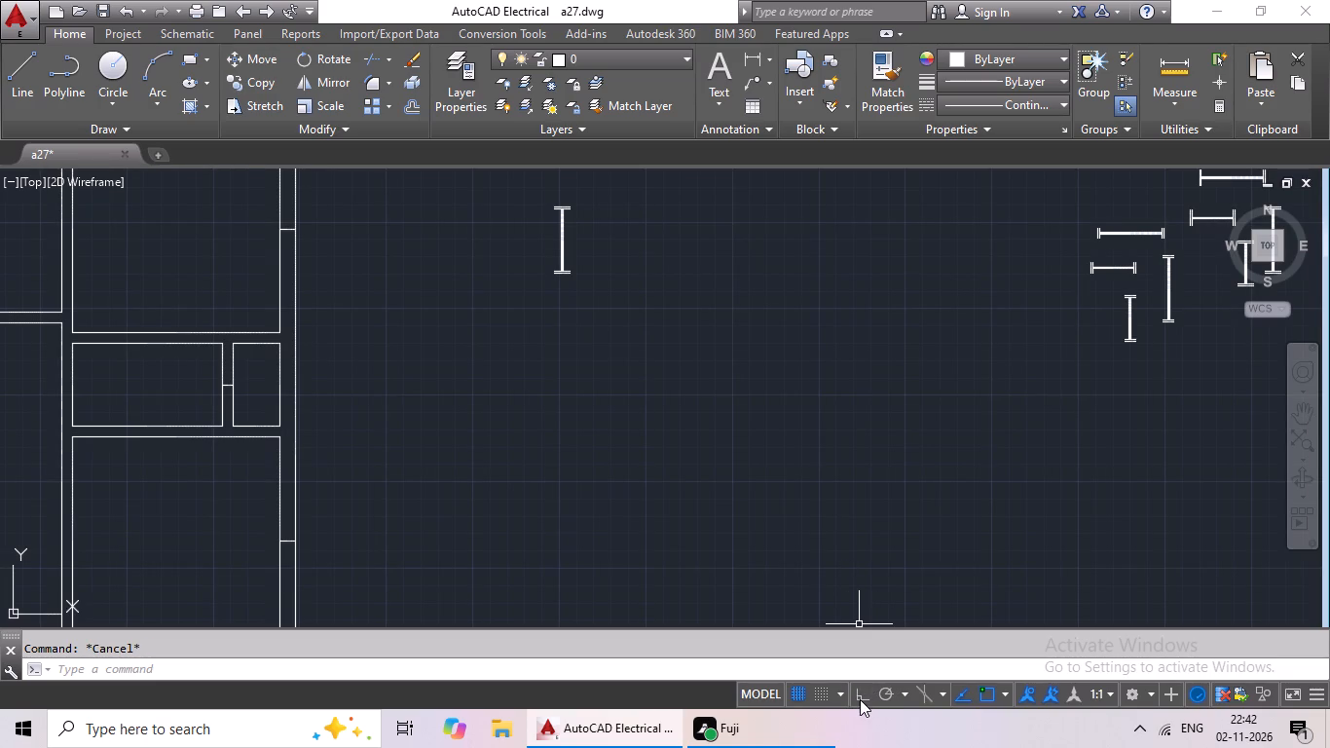
{"action": "left_click", "coordinate": [860, 698]}
{"action": "triple_click", "coordinate": [861, 698]}
{"action": "left_click", "coordinate": [860, 690]}
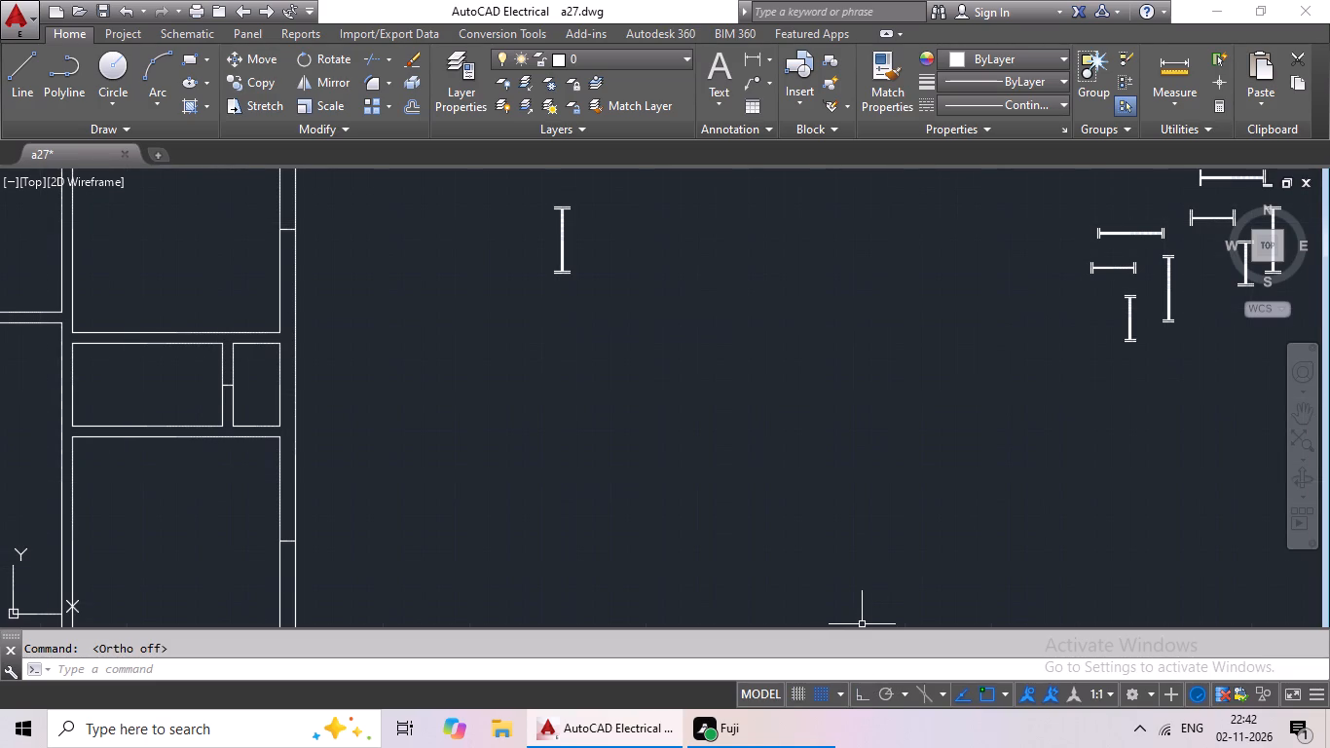
{"action": "middle_click_drag", "start_coordinate": [875, 541], "coordinate": [864, 414]}
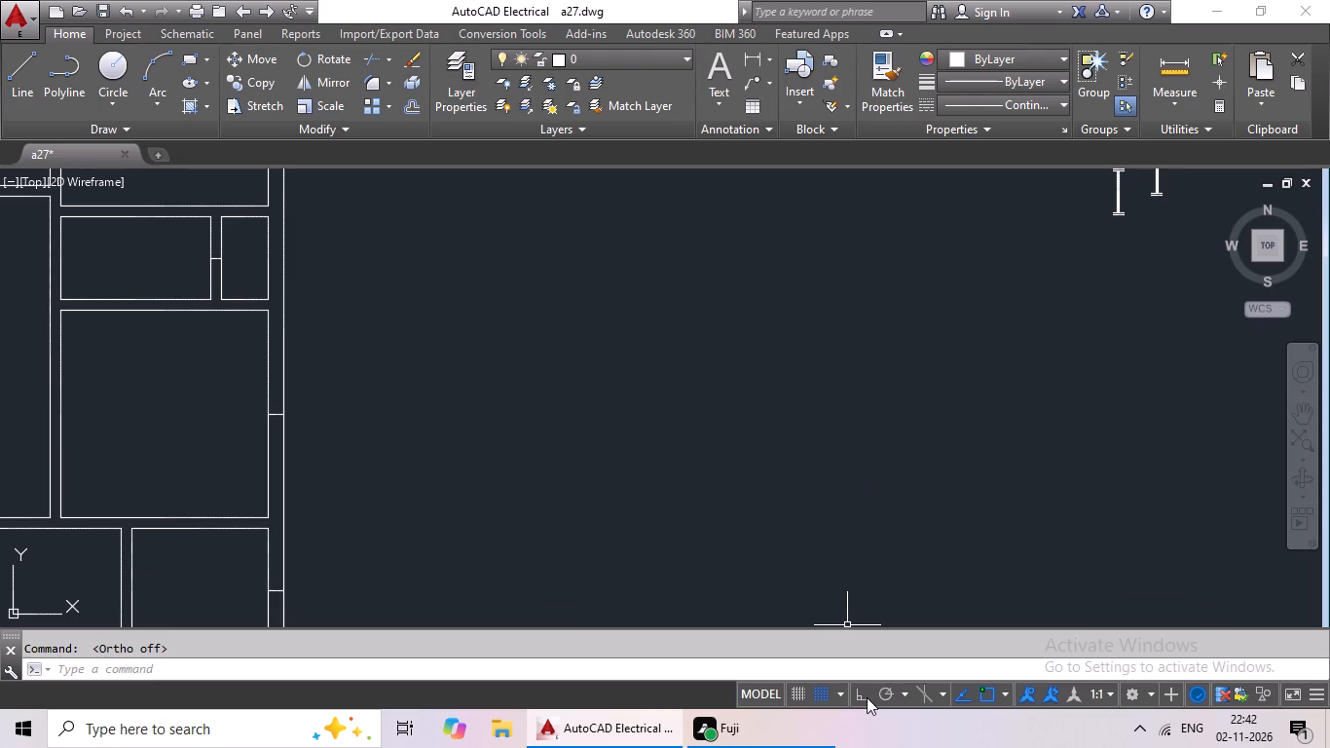
{"action": "left_click", "coordinate": [866, 697]}
{"action": "scroll", "coordinate": [898, 562], "scroll_direction": "down", "scroll_amount": 2}
{"action": "middle_click_drag", "start_coordinate": [905, 520], "coordinate": [822, 555]}
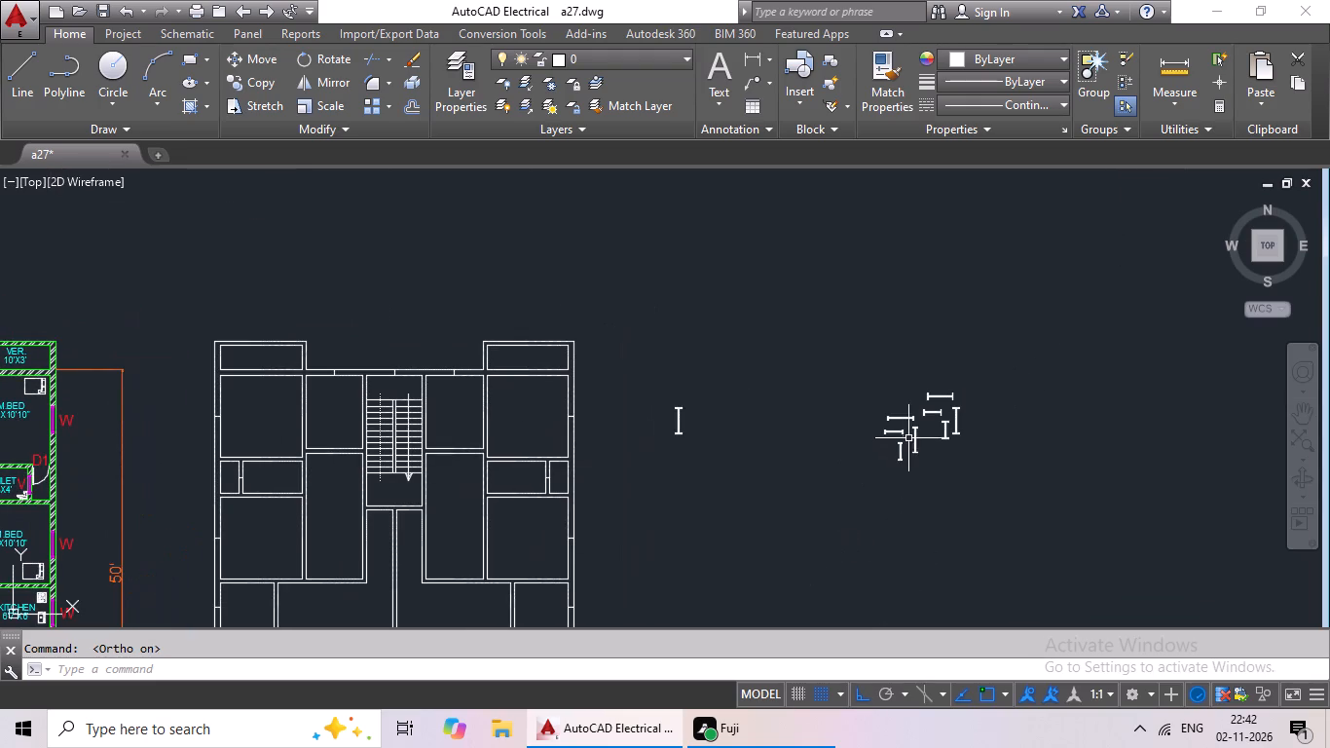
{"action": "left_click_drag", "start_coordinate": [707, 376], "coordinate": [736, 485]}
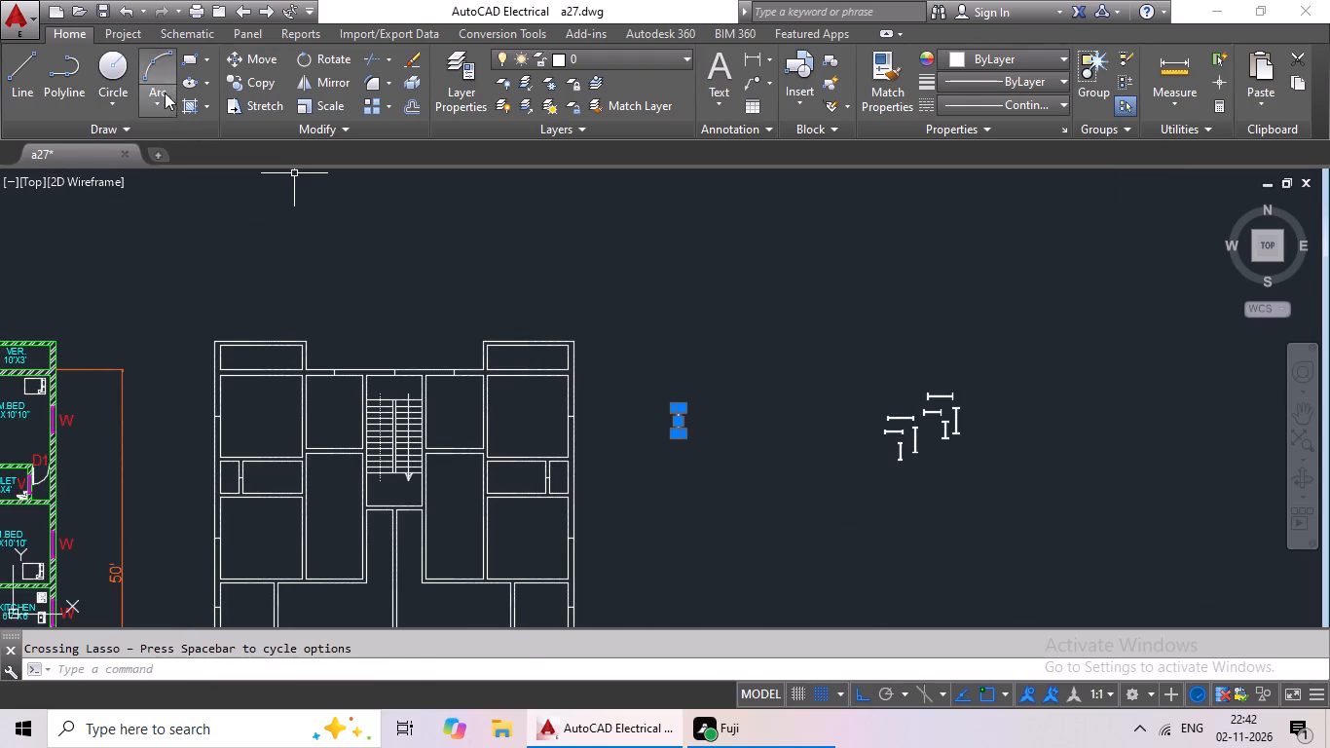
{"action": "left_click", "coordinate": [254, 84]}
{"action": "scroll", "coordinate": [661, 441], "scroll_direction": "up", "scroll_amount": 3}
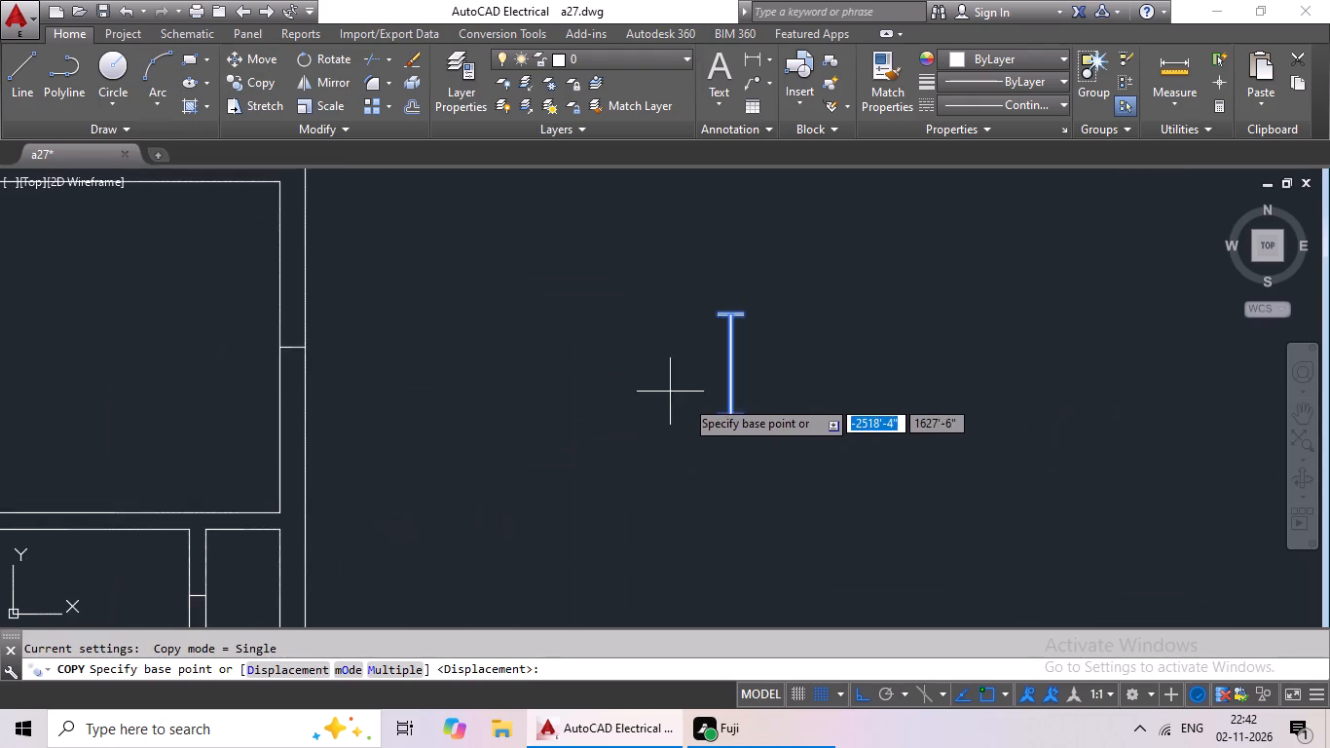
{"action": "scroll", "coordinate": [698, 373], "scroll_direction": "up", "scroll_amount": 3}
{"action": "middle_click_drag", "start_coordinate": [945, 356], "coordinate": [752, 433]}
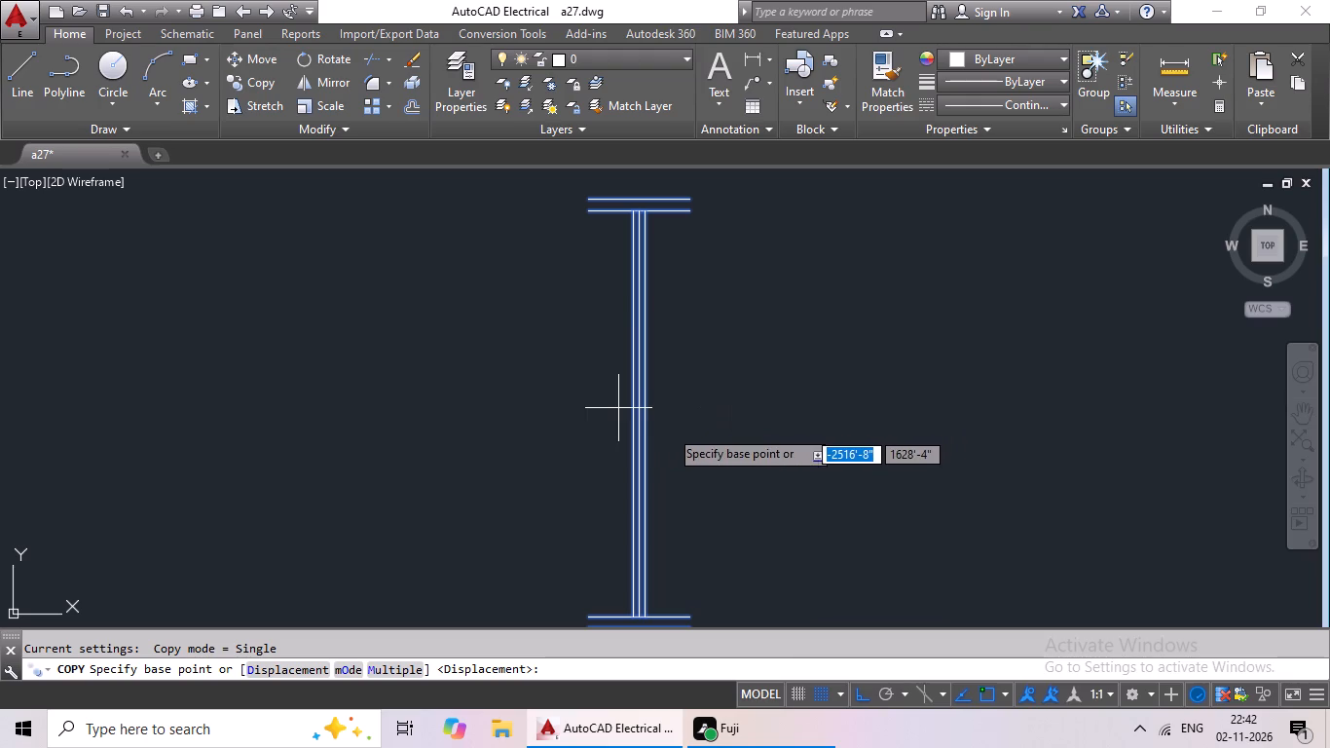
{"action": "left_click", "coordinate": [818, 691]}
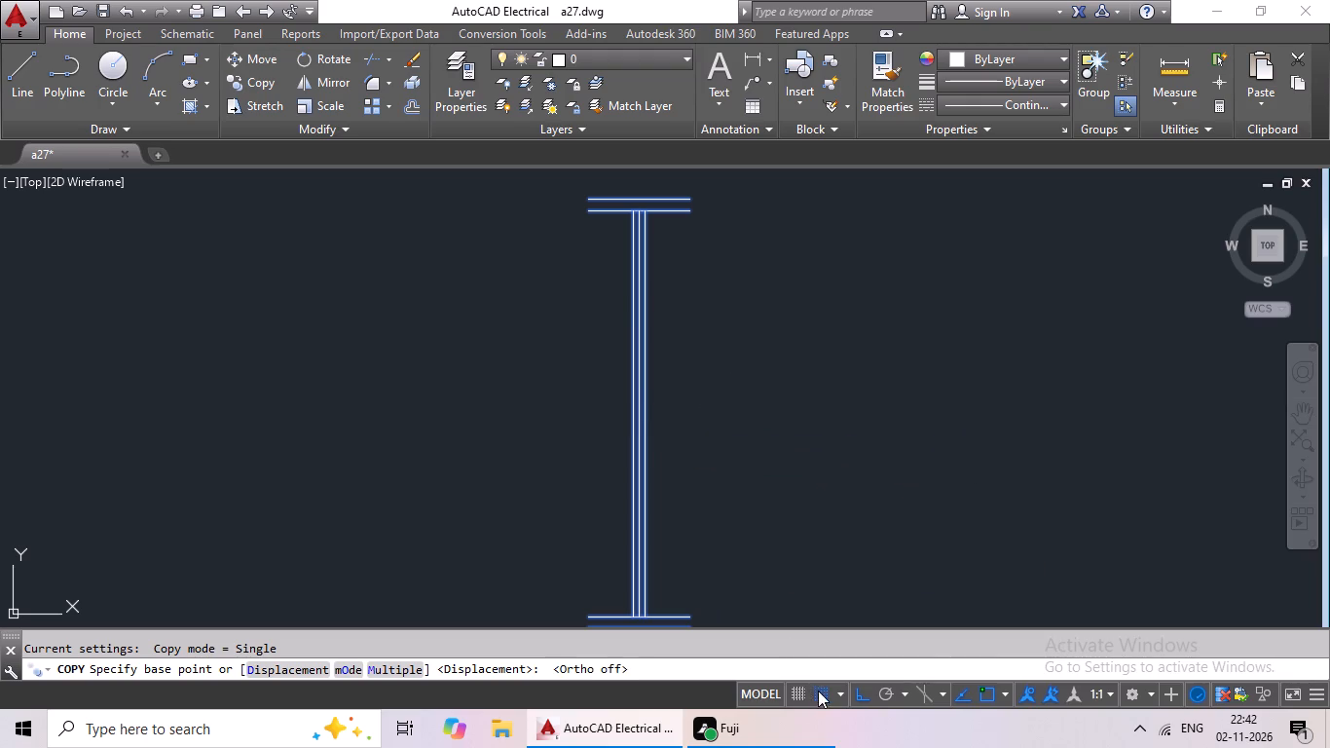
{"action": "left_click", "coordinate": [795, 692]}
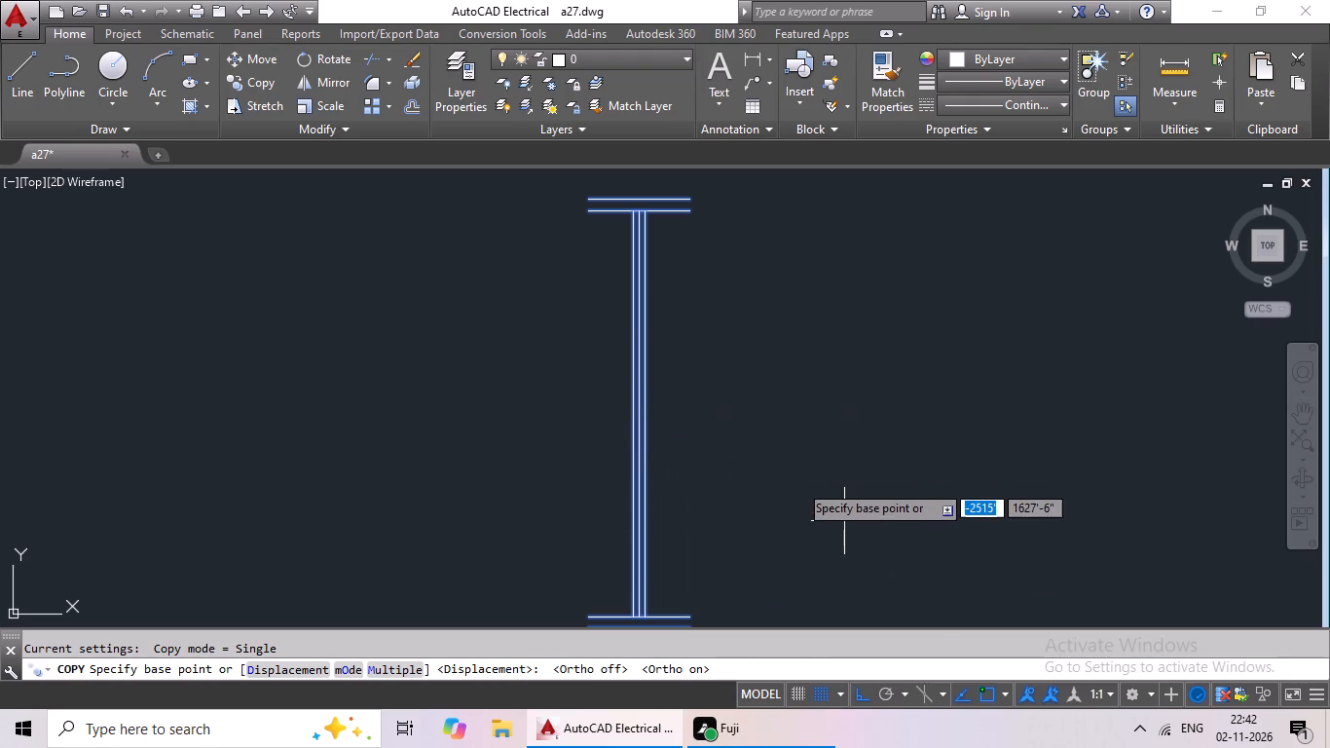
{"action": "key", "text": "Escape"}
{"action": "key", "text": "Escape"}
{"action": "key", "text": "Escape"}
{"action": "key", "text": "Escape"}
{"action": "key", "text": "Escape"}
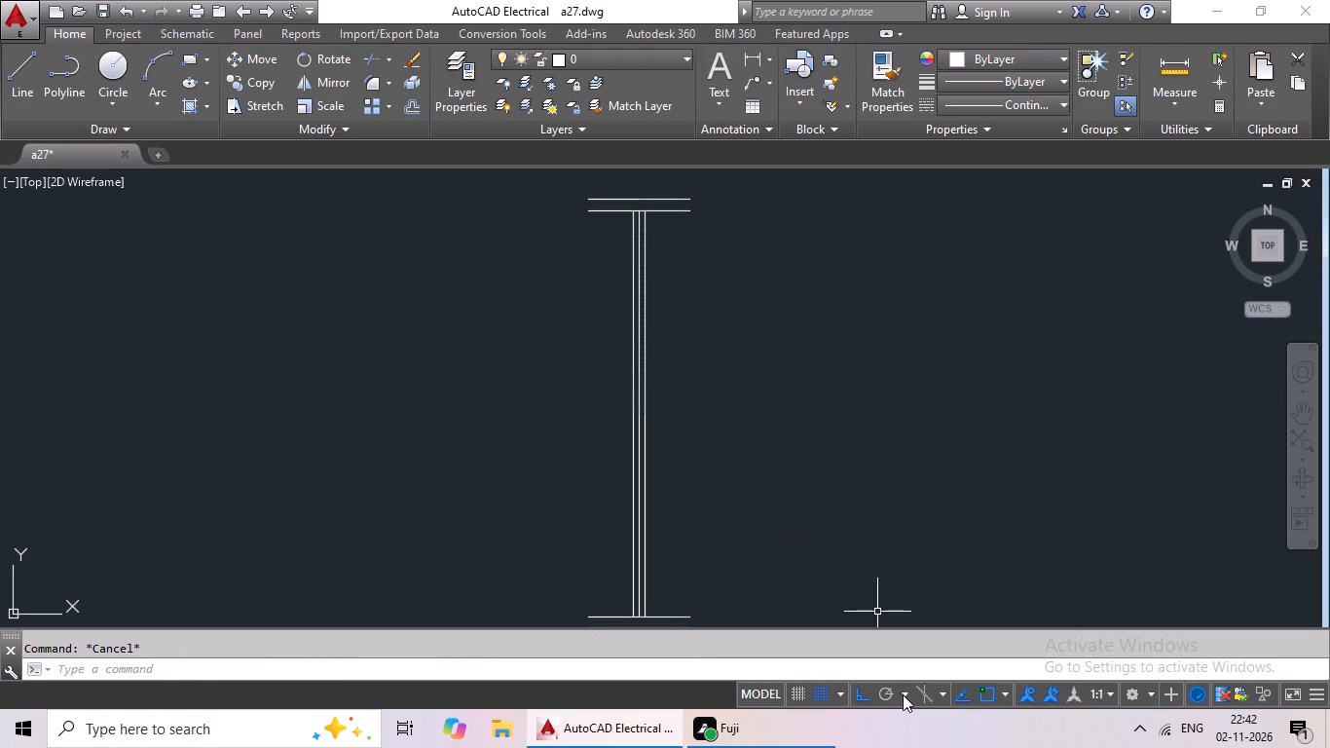
Set the drafting aids to Snap off, with the grid and Ortho on.
{"action": "left_click", "coordinate": [867, 696]}
{"action": "left_click", "coordinate": [816, 690]}
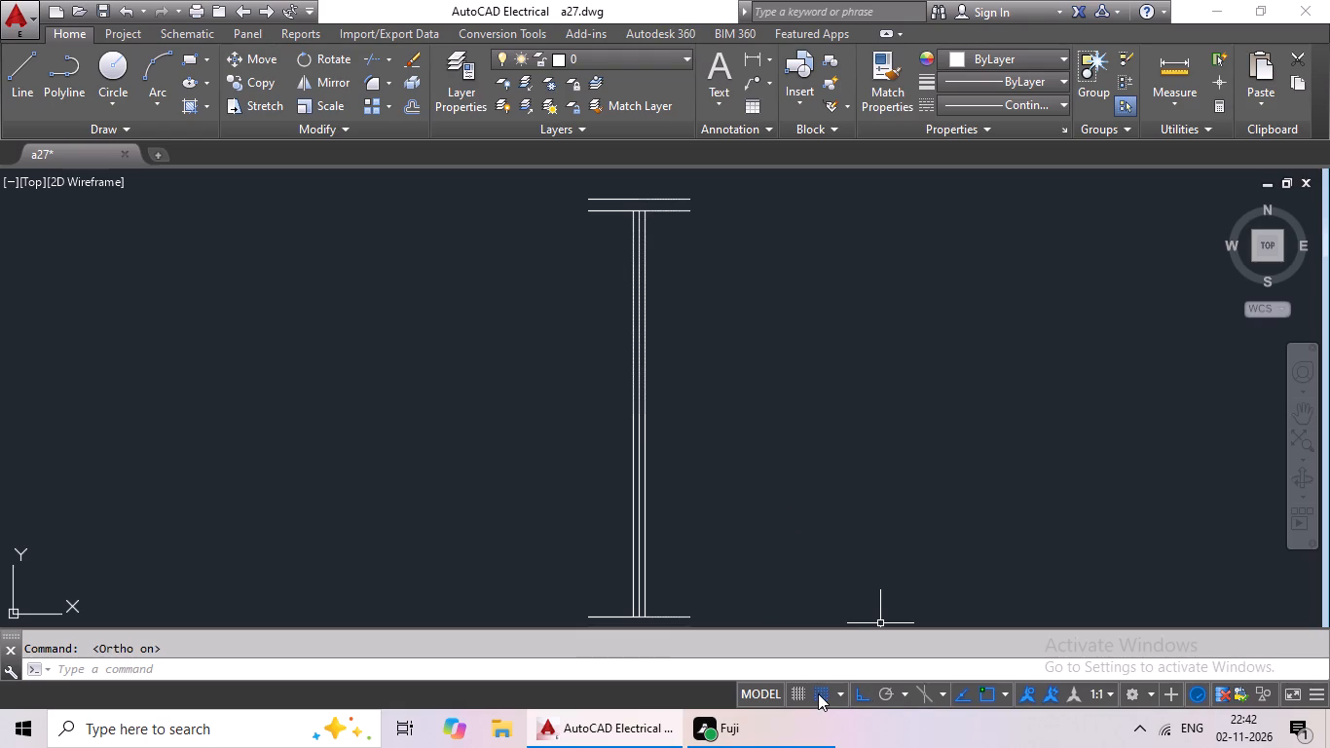
{"action": "double_click", "coordinate": [818, 693]}
{"action": "left_click", "coordinate": [798, 690]}
{"action": "triple_click", "coordinate": [830, 689]}
{"action": "key", "text": "Escape"}
{"action": "left_click", "coordinate": [798, 689]}
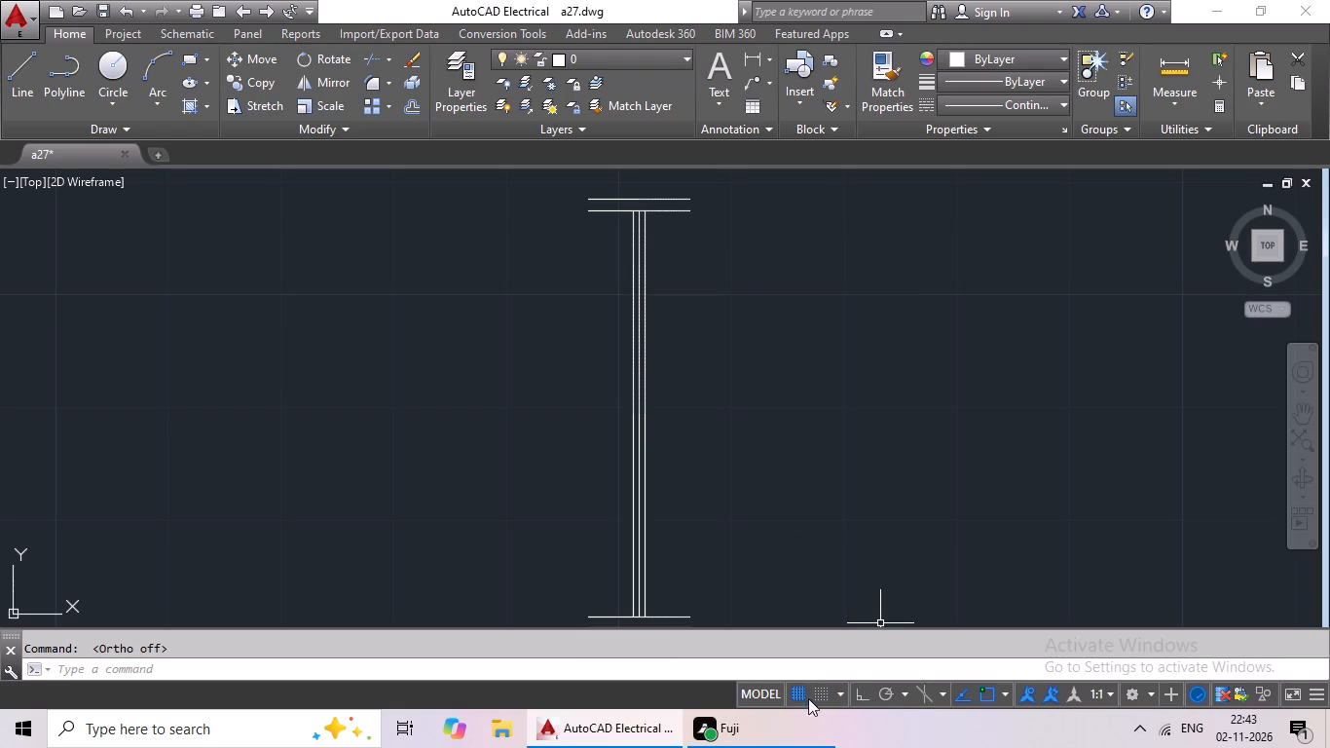
{"action": "left_click", "coordinate": [863, 693]}
{"action": "double_click", "coordinate": [857, 690]}
{"action": "left_click", "coordinate": [838, 695]}
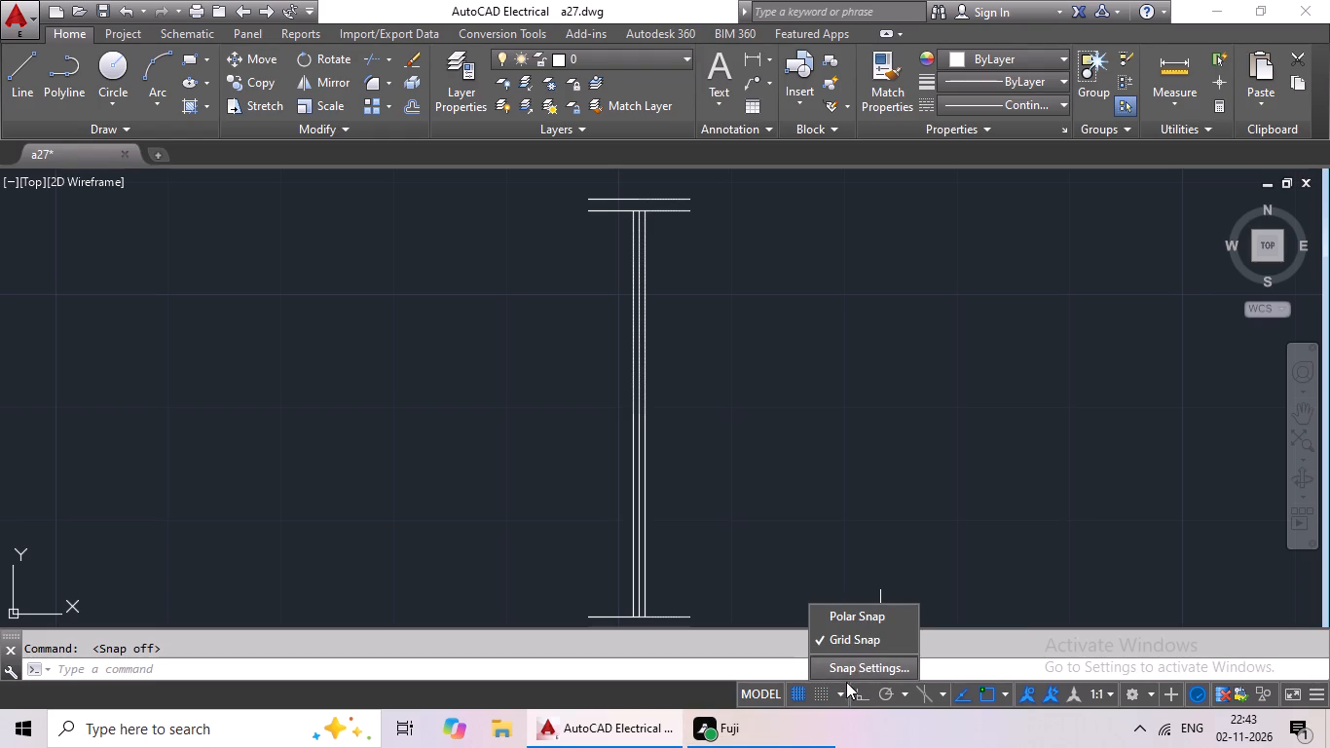
{"action": "left_click", "coordinate": [771, 573]}
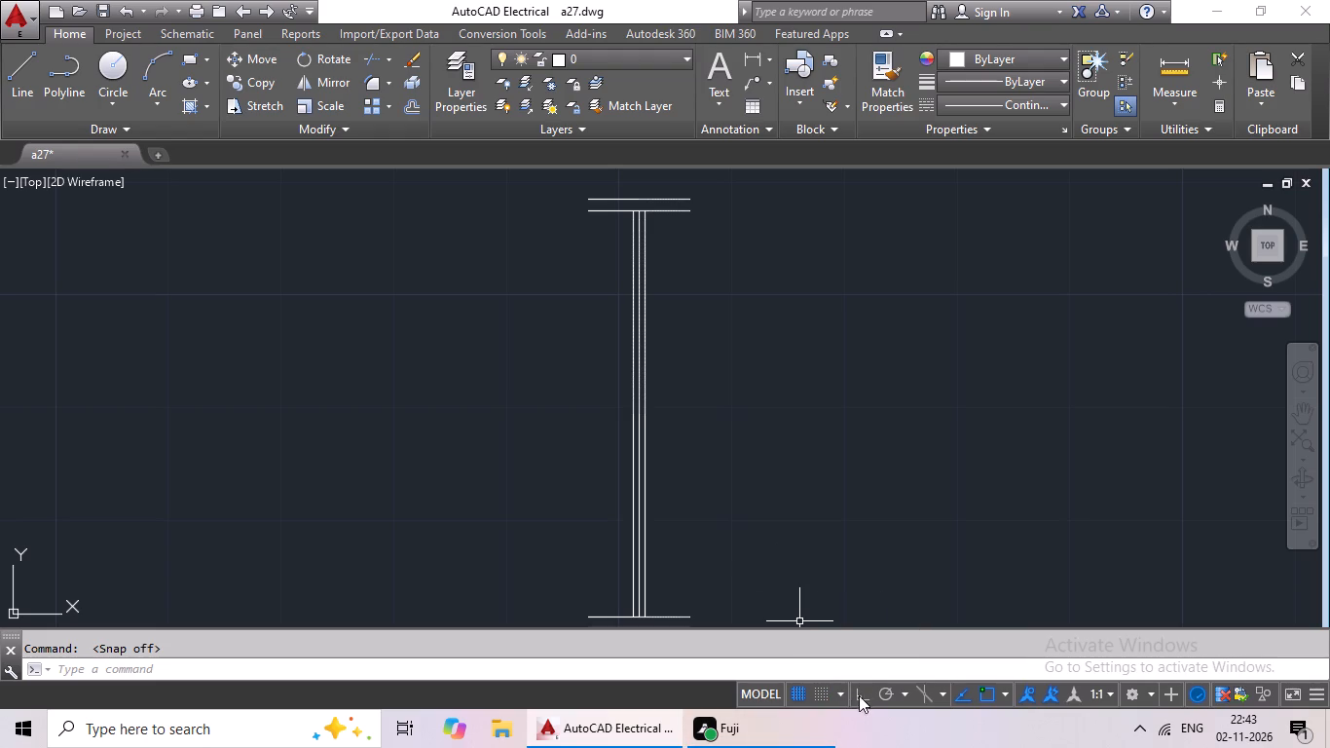
{"action": "left_click", "coordinate": [859, 694]}
{"action": "triple_click", "coordinate": [860, 694]}
{"action": "triple_click", "coordinate": [862, 694]}
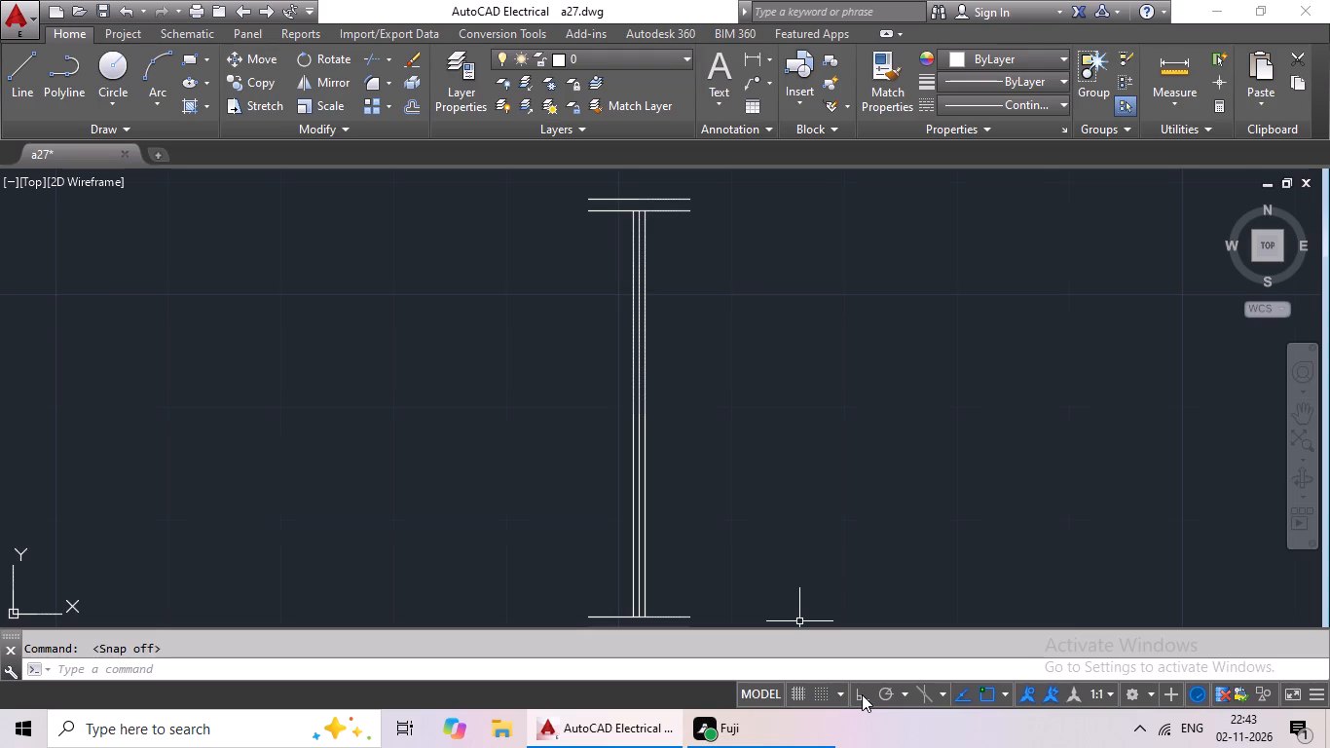
{"action": "left_click", "coordinate": [857, 689]}
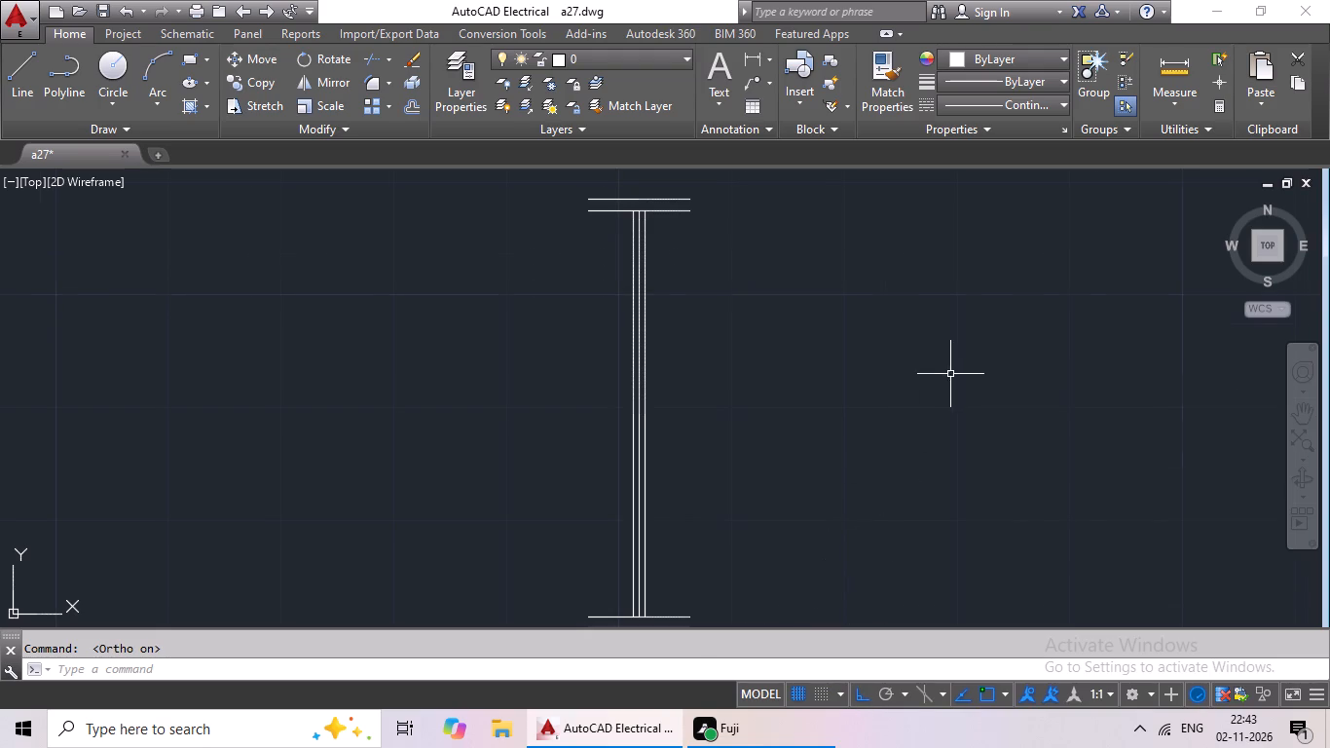
Copy the vertical section beside the floor plan by its midpoint onto the short cross mark in the upper room's east outer wall.
{"action": "scroll", "coordinate": [953, 371], "scroll_direction": "down", "scroll_amount": 2}
{"action": "middle_click_drag", "start_coordinate": [947, 393], "coordinate": [788, 393]}
{"action": "scroll", "coordinate": [794, 383], "scroll_direction": "down", "scroll_amount": 2}
{"action": "middle_click_drag", "start_coordinate": [814, 364], "coordinate": [788, 347]}
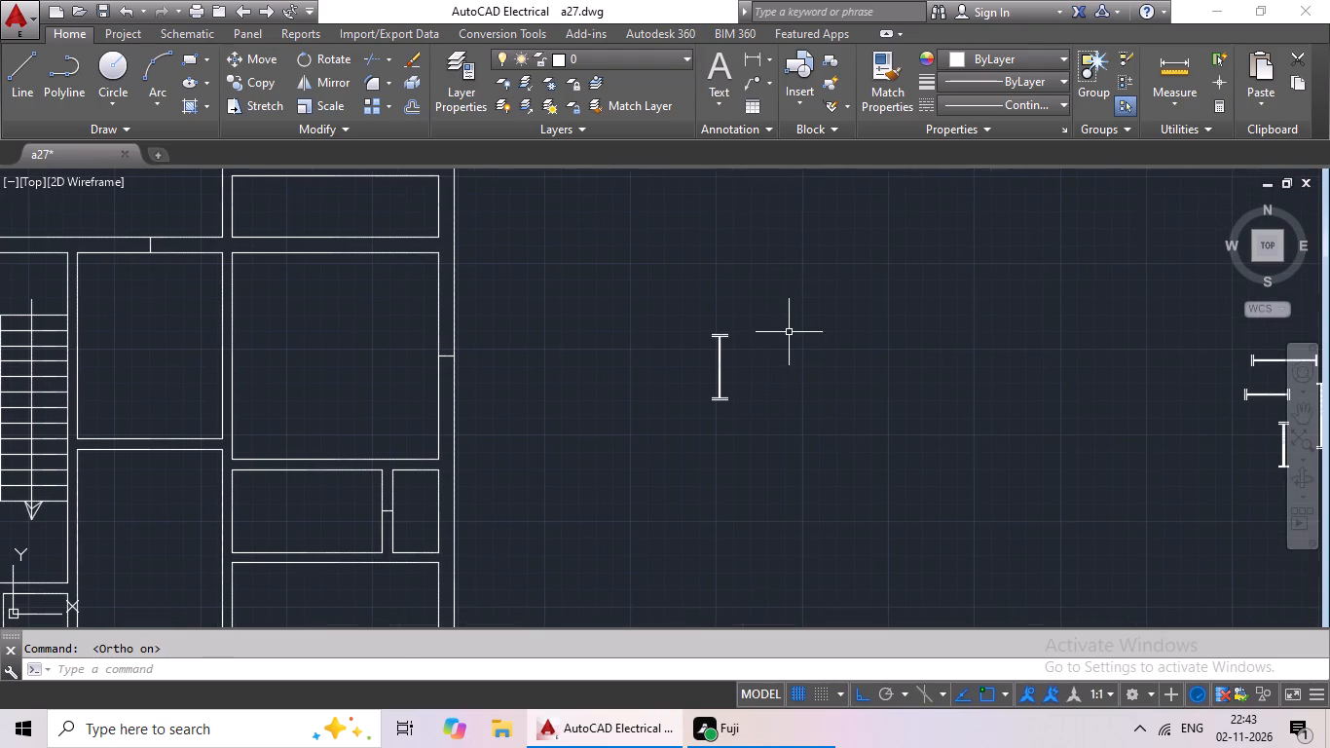
{"action": "left_click_drag", "start_coordinate": [788, 305], "coordinate": [813, 457]}
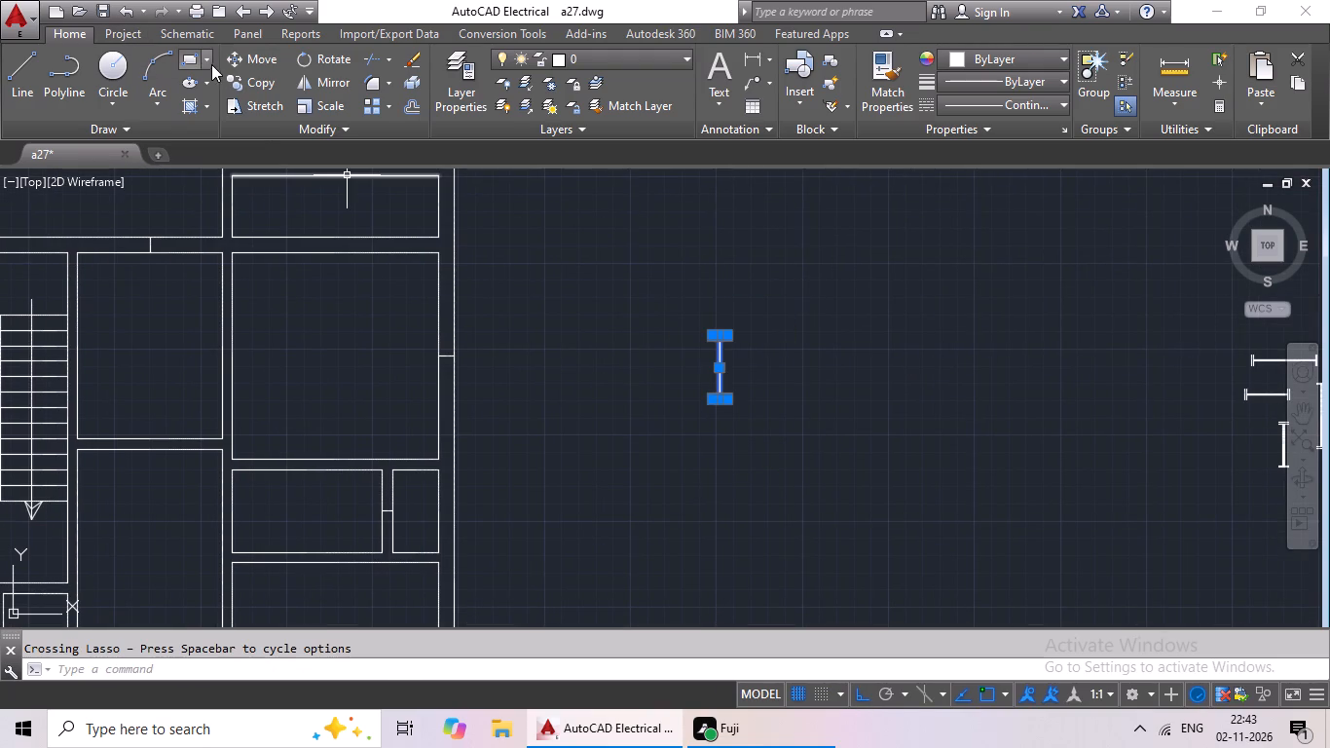
{"action": "left_click", "coordinate": [260, 91]}
{"action": "scroll", "coordinate": [717, 346], "scroll_direction": "up", "scroll_amount": 3}
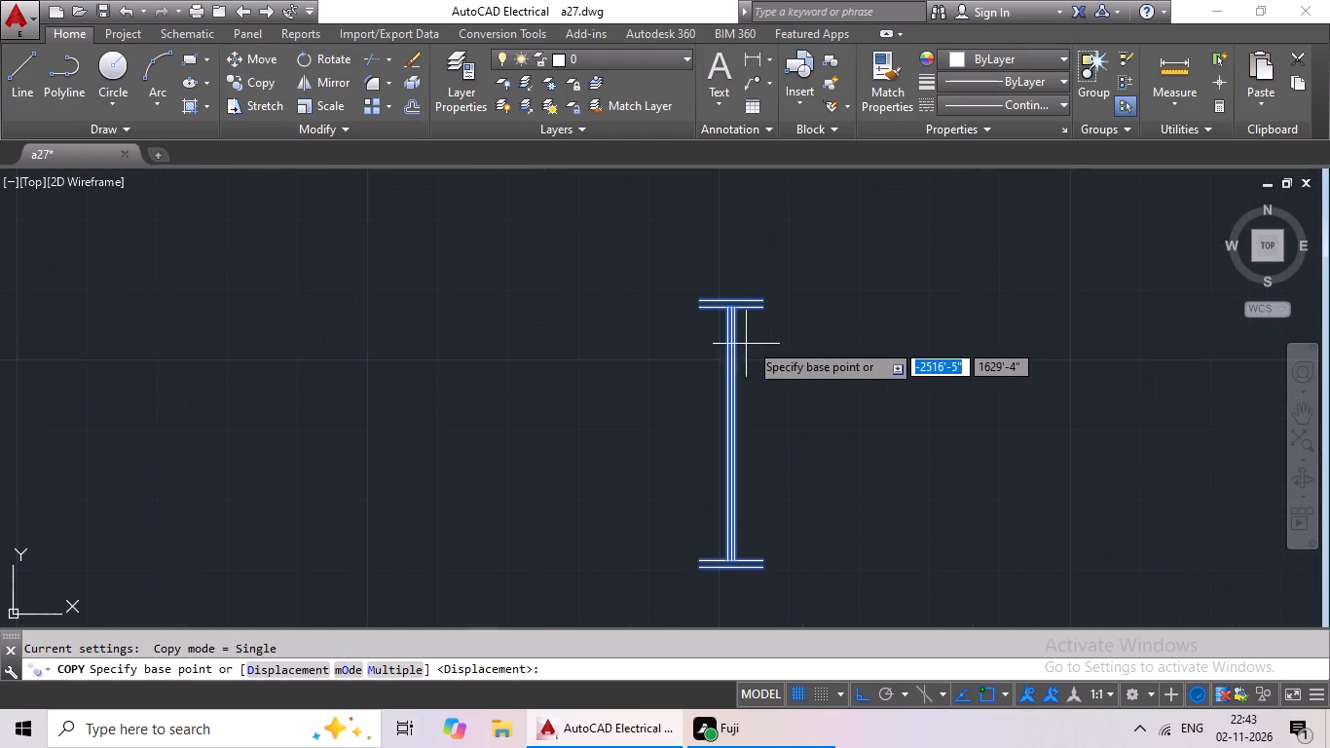
{"action": "scroll", "coordinate": [733, 436], "scroll_direction": "up", "scroll_amount": 2}
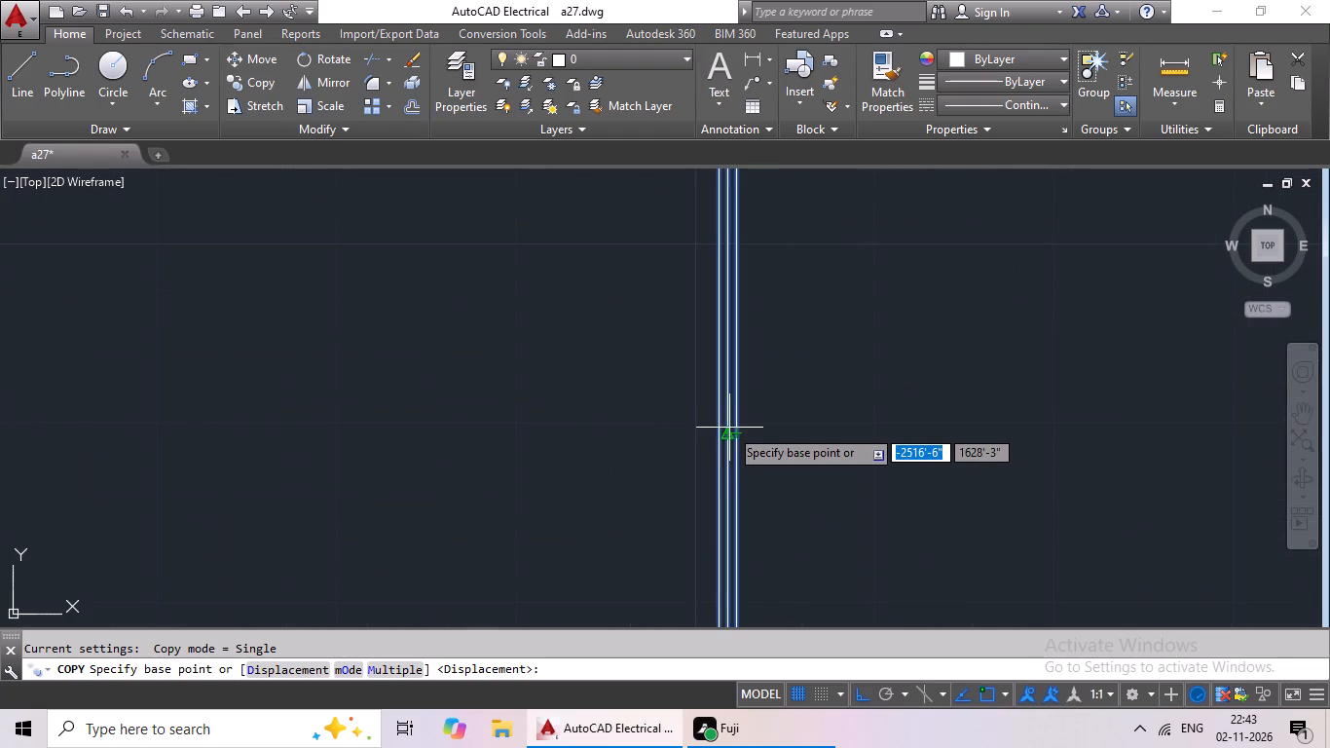
{"action": "left_click", "coordinate": [728, 433]}
{"action": "scroll", "coordinate": [526, 436], "scroll_direction": "down", "scroll_amount": 2}
{"action": "middle_click_drag", "start_coordinate": [520, 440], "coordinate": [942, 342]}
{"action": "scroll", "coordinate": [769, 393], "scroll_direction": "down", "scroll_amount": 2}
{"action": "middle_click_drag", "start_coordinate": [767, 394], "coordinate": [702, 411]}
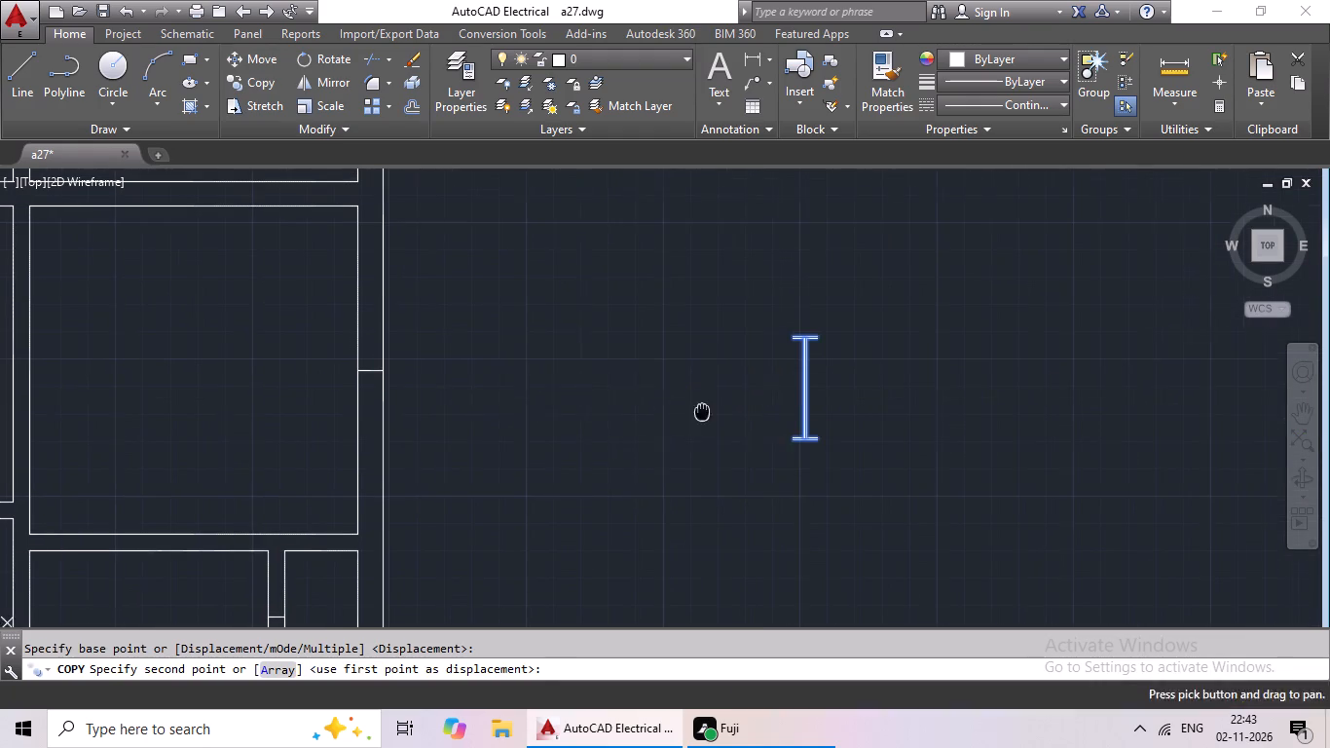
{"action": "scroll", "coordinate": [367, 374], "scroll_direction": "up", "scroll_amount": 4}
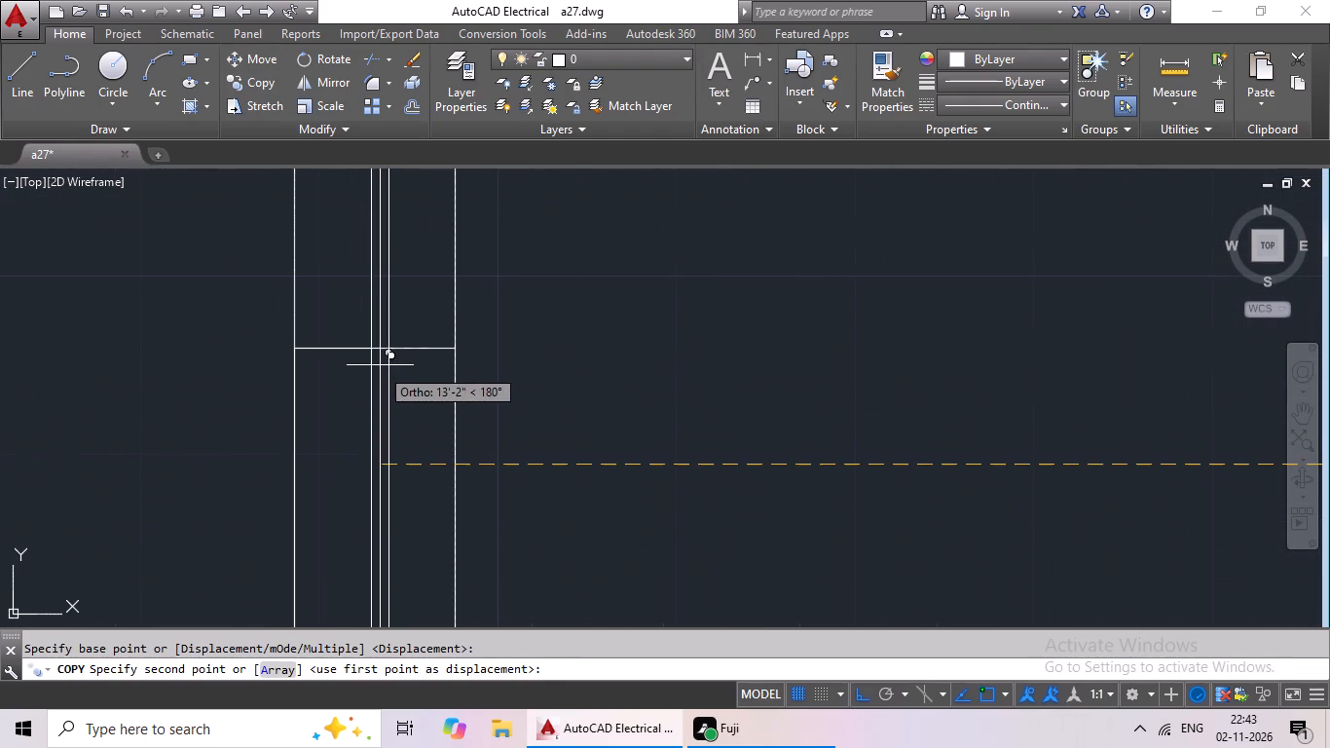
{"action": "left_click", "coordinate": [375, 347]}
With Ortho off, copy the longer wide-ended horizontal section by its midpoint onto the cross mark in the top wall east of the staircase.
{"action": "scroll", "coordinate": [663, 345], "scroll_direction": "down", "scroll_amount": 4}
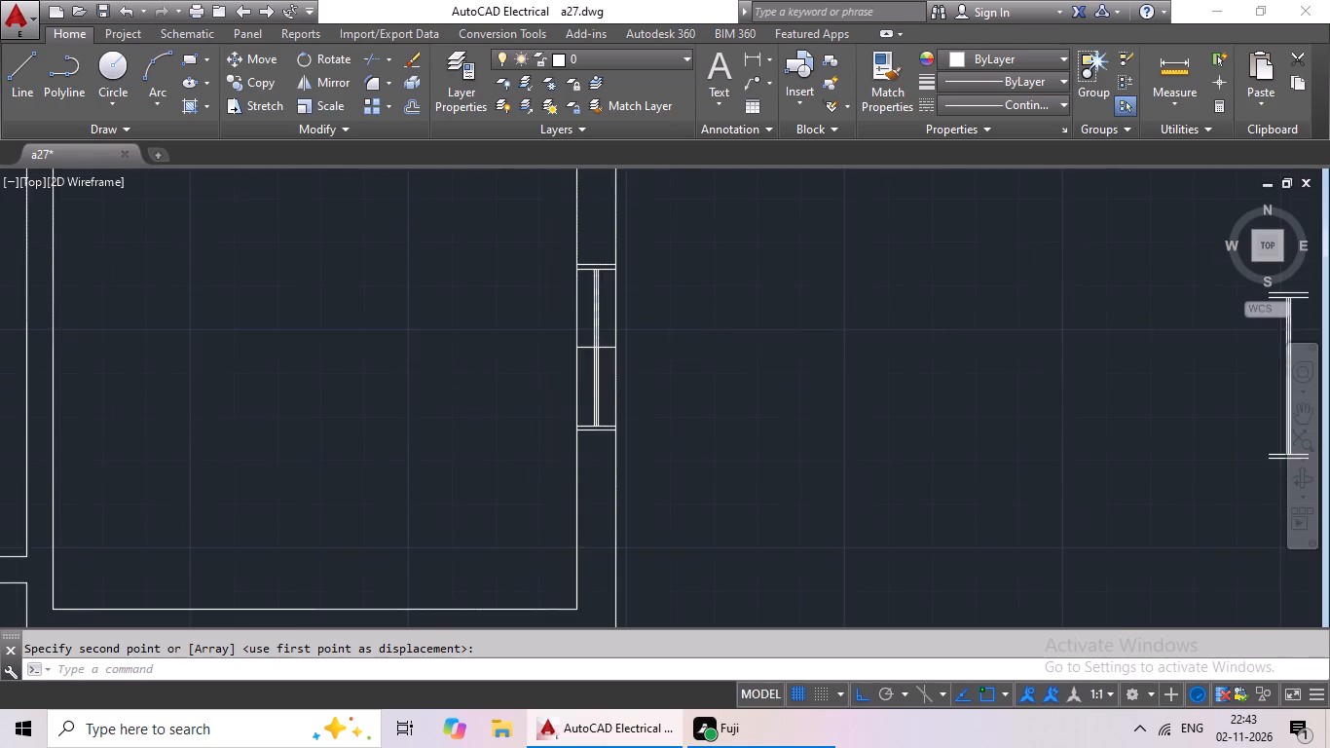
{"action": "scroll", "coordinate": [737, 355], "scroll_direction": "down", "scroll_amount": 1}
{"action": "middle_click_drag", "start_coordinate": [808, 364], "coordinate": [697, 422]}
{"action": "middle_click_drag", "start_coordinate": [785, 340], "coordinate": [695, 303]}
{"action": "middle_click_drag", "start_coordinate": [887, 366], "coordinate": [760, 366]}
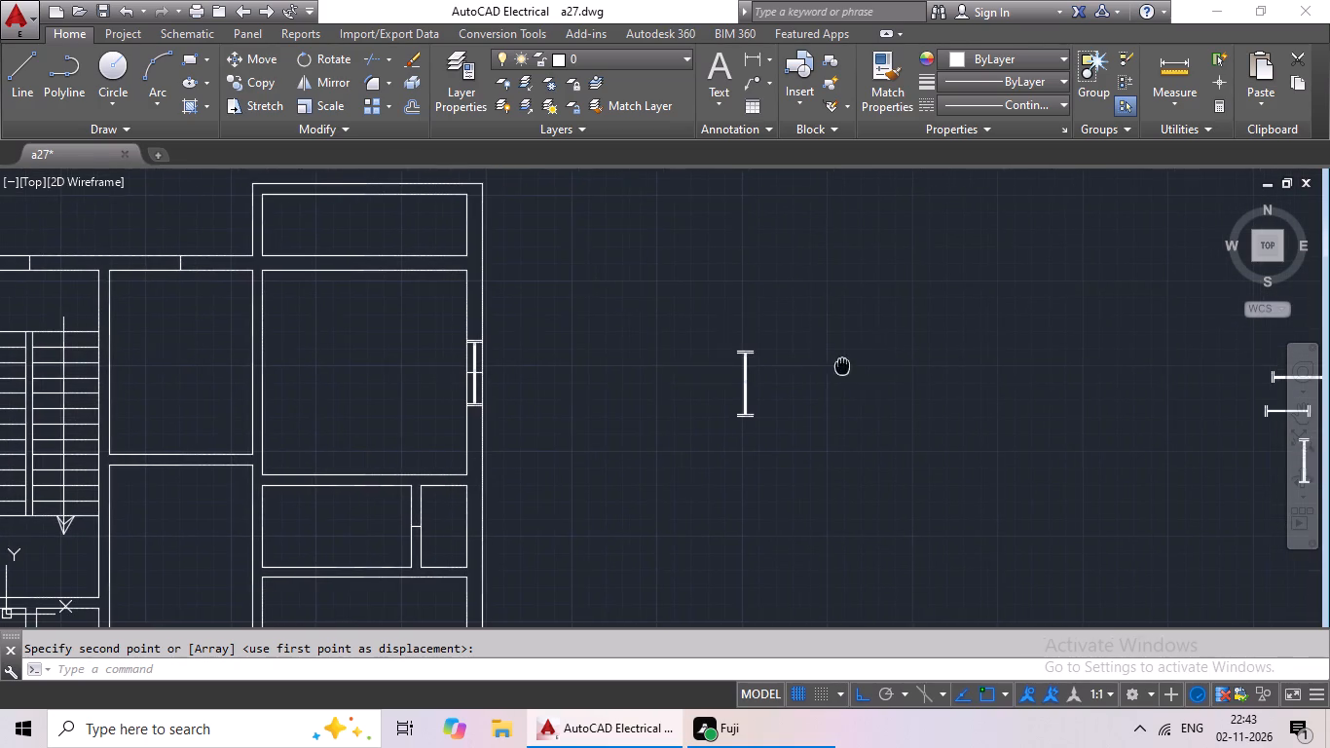
{"action": "middle_click_drag", "start_coordinate": [760, 366], "coordinate": [212, 378]}
{"action": "middle_click_drag", "start_coordinate": [425, 371], "coordinate": [359, 402]}
{"action": "scroll", "coordinate": [698, 377], "scroll_direction": "up", "scroll_amount": 4}
{"action": "left_click_drag", "start_coordinate": [816, 237], "coordinate": [553, 199]}
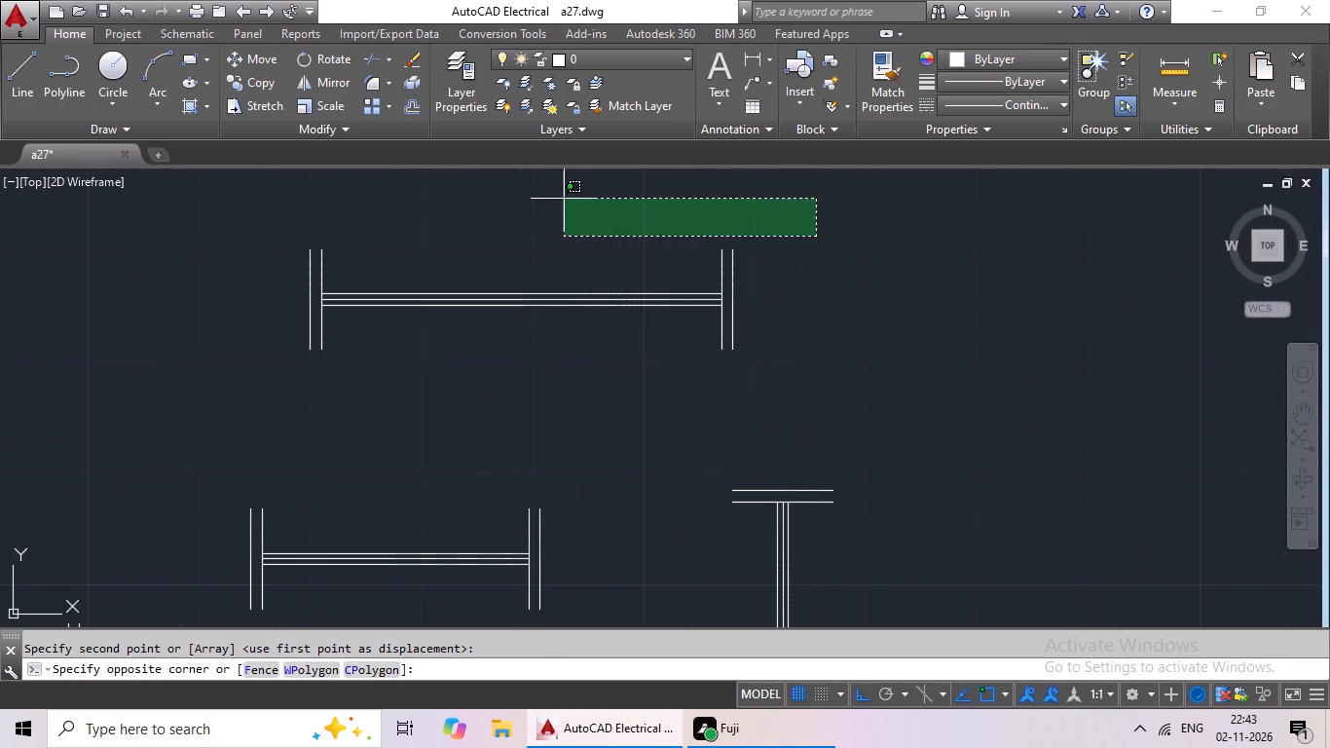
{"action": "left_click_drag", "start_coordinate": [553, 199], "coordinate": [821, 344]}
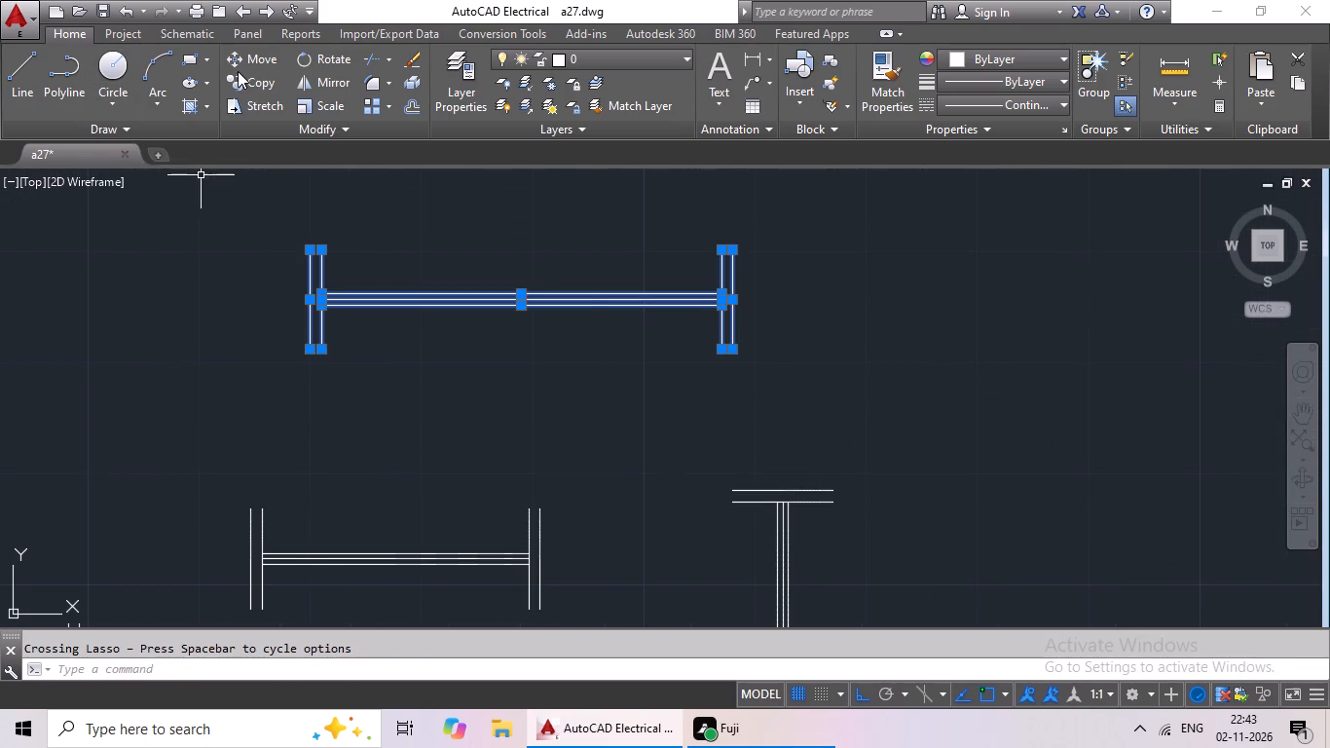
{"action": "left_click", "coordinate": [238, 71]}
{"action": "left_click", "coordinate": [241, 82]}
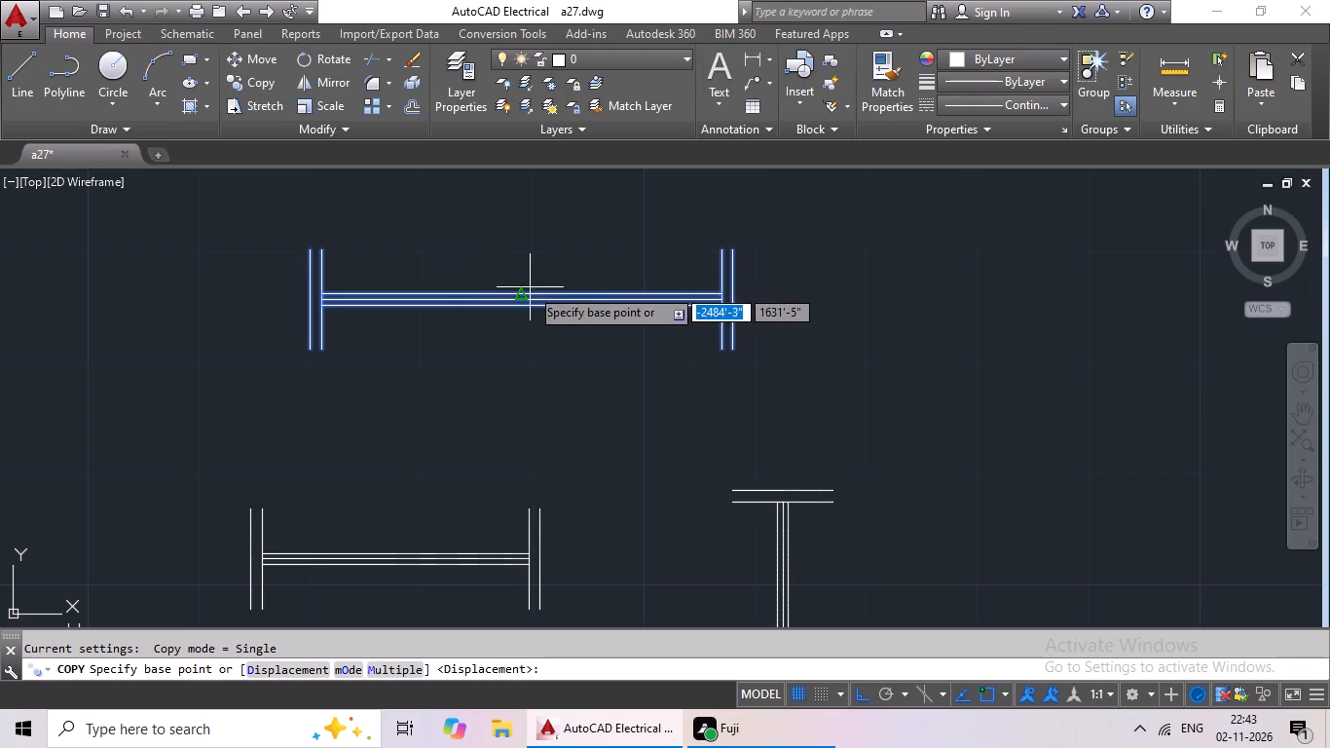
{"action": "scroll", "coordinate": [533, 287], "scroll_direction": "up", "scroll_amount": 2}
{"action": "left_click", "coordinate": [498, 318]}
{"action": "scroll", "coordinate": [327, 386], "scroll_direction": "down", "scroll_amount": 2}
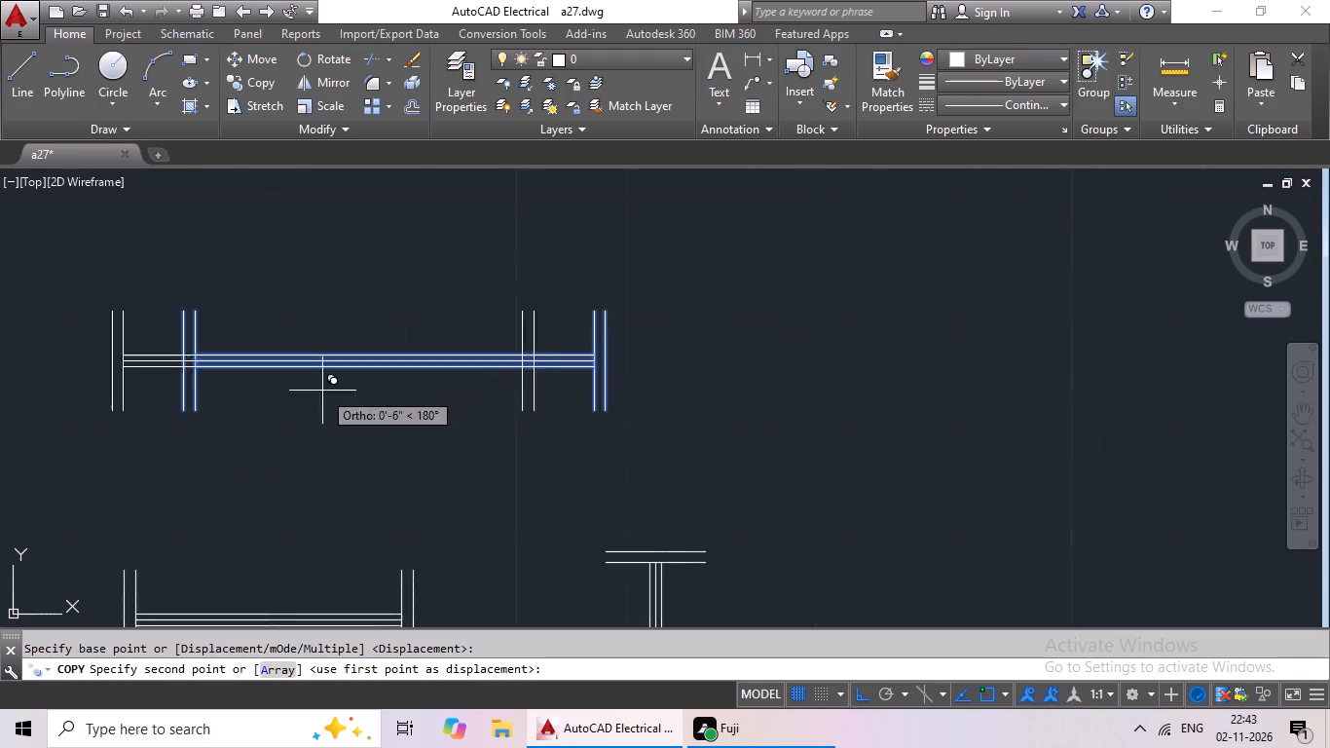
{"action": "middle_click_drag", "start_coordinate": [322, 391], "coordinate": [501, 299]}
{"action": "middle_click_drag", "start_coordinate": [174, 274], "coordinate": [584, 314]}
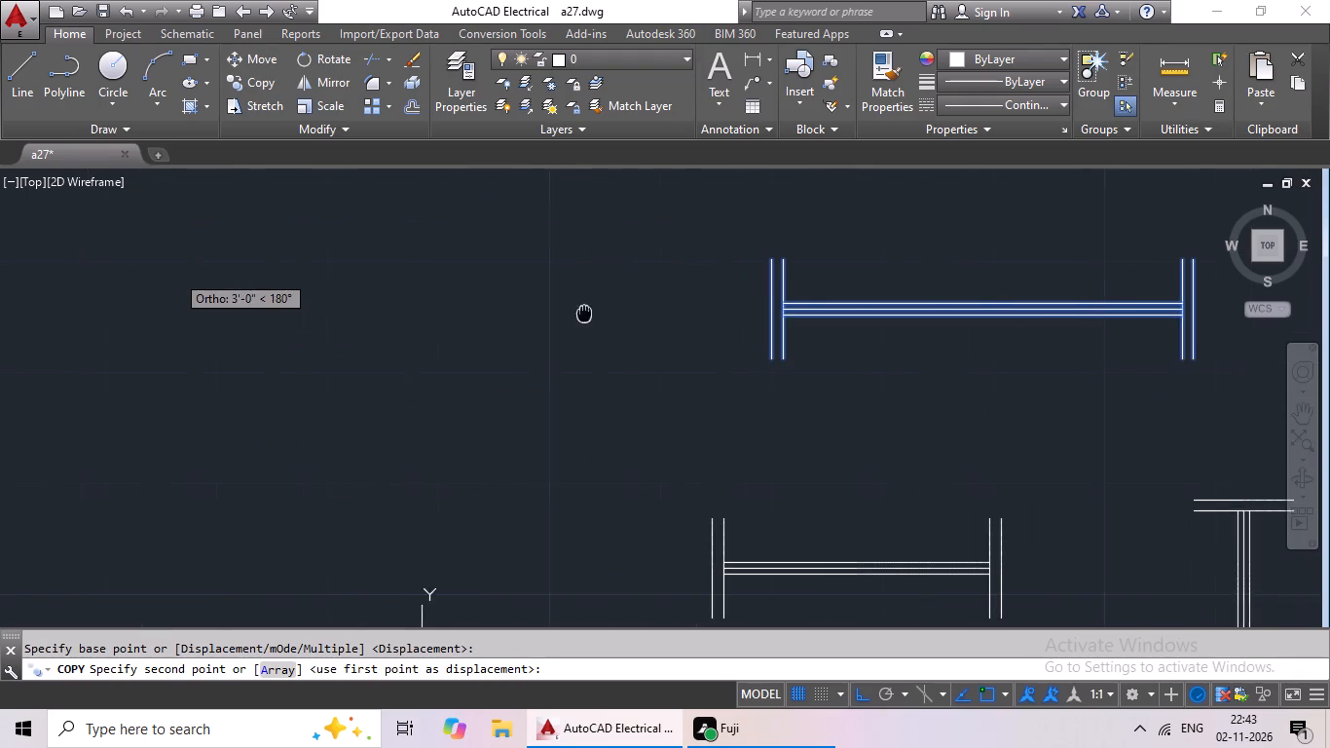
{"action": "middle_click_drag", "start_coordinate": [219, 347], "coordinate": [515, 324]}
{"action": "middle_click_drag", "start_coordinate": [299, 481], "coordinate": [227, 531]}
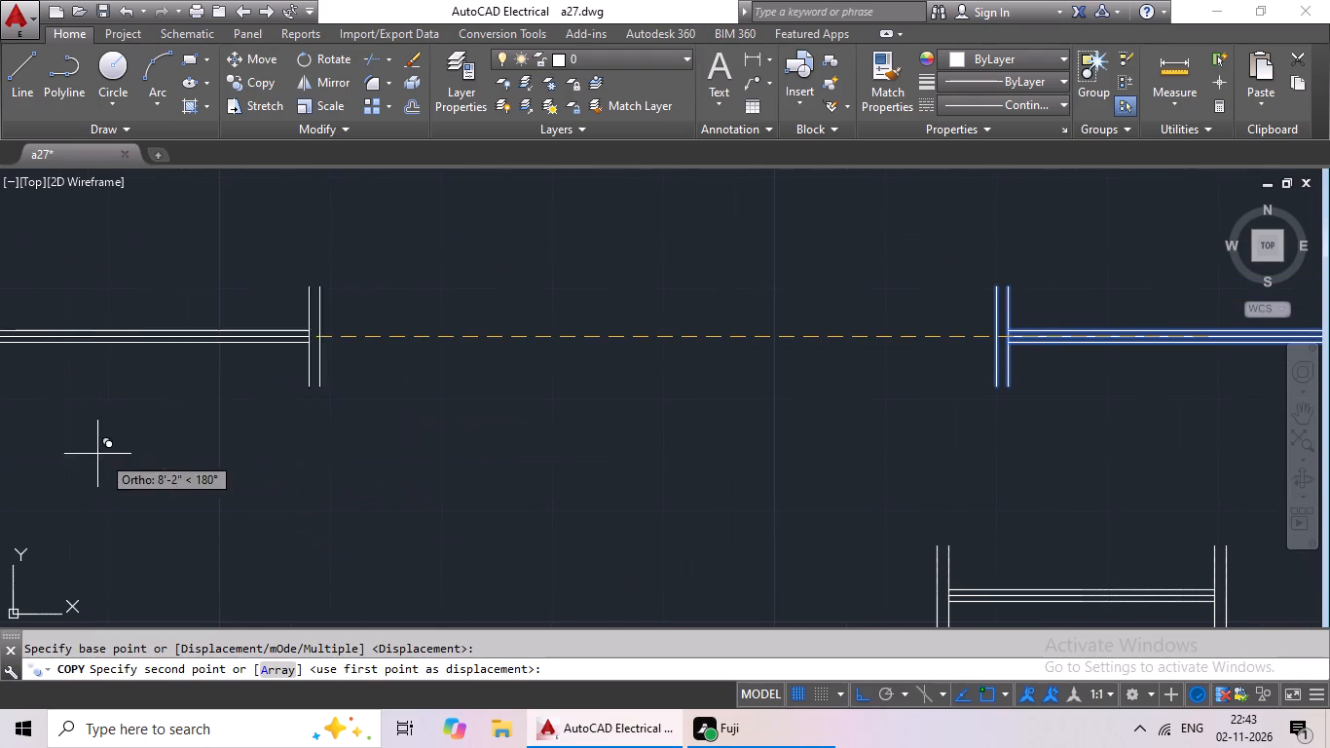
{"action": "left_click", "coordinate": [817, 692]}
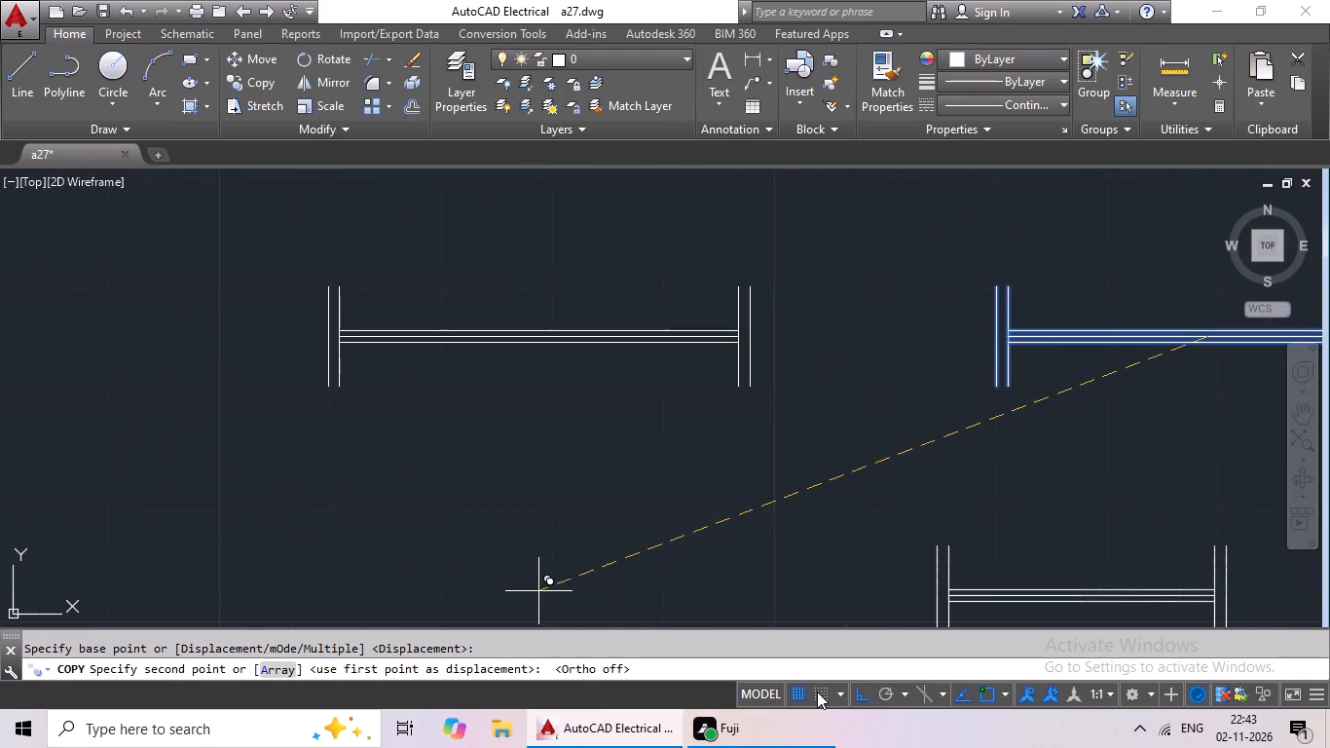
{"action": "middle_click_drag", "start_coordinate": [532, 487], "coordinate": [621, 427]}
{"action": "scroll", "coordinate": [530, 445], "scroll_direction": "down", "scroll_amount": 2}
{"action": "middle_click_drag", "start_coordinate": [459, 431], "coordinate": [655, 416]}
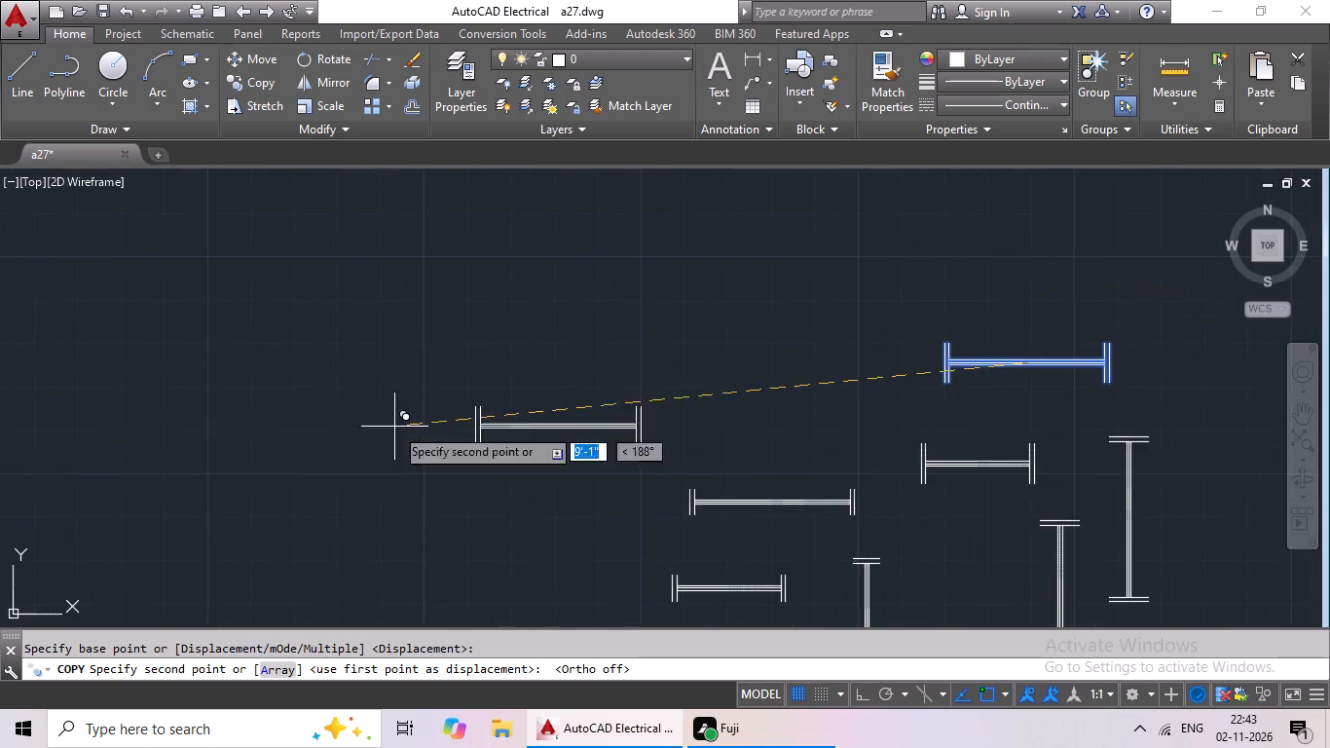
{"action": "middle_click_drag", "start_coordinate": [266, 432], "coordinate": [678, 456]}
{"action": "scroll", "coordinate": [532, 442], "scroll_direction": "down", "scroll_amount": 2}
{"action": "middle_click_drag", "start_coordinate": [459, 479], "coordinate": [738, 480]}
{"action": "middle_click_drag", "start_coordinate": [474, 454], "coordinate": [504, 457]}
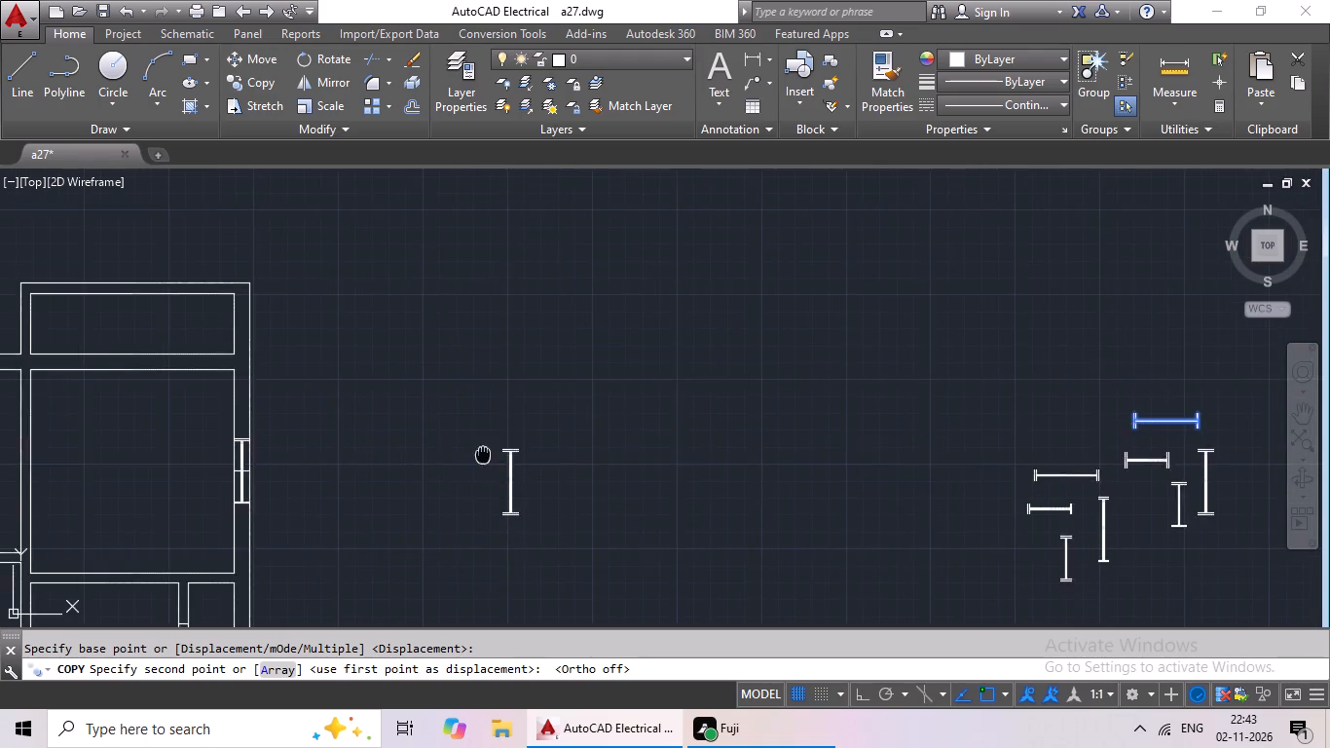
{"action": "middle_click_drag", "start_coordinate": [504, 457], "coordinate": [861, 479]}
{"action": "middle_click_drag", "start_coordinate": [442, 452], "coordinate": [799, 456]}
{"action": "scroll", "coordinate": [700, 387], "scroll_direction": "up", "scroll_amount": 5}
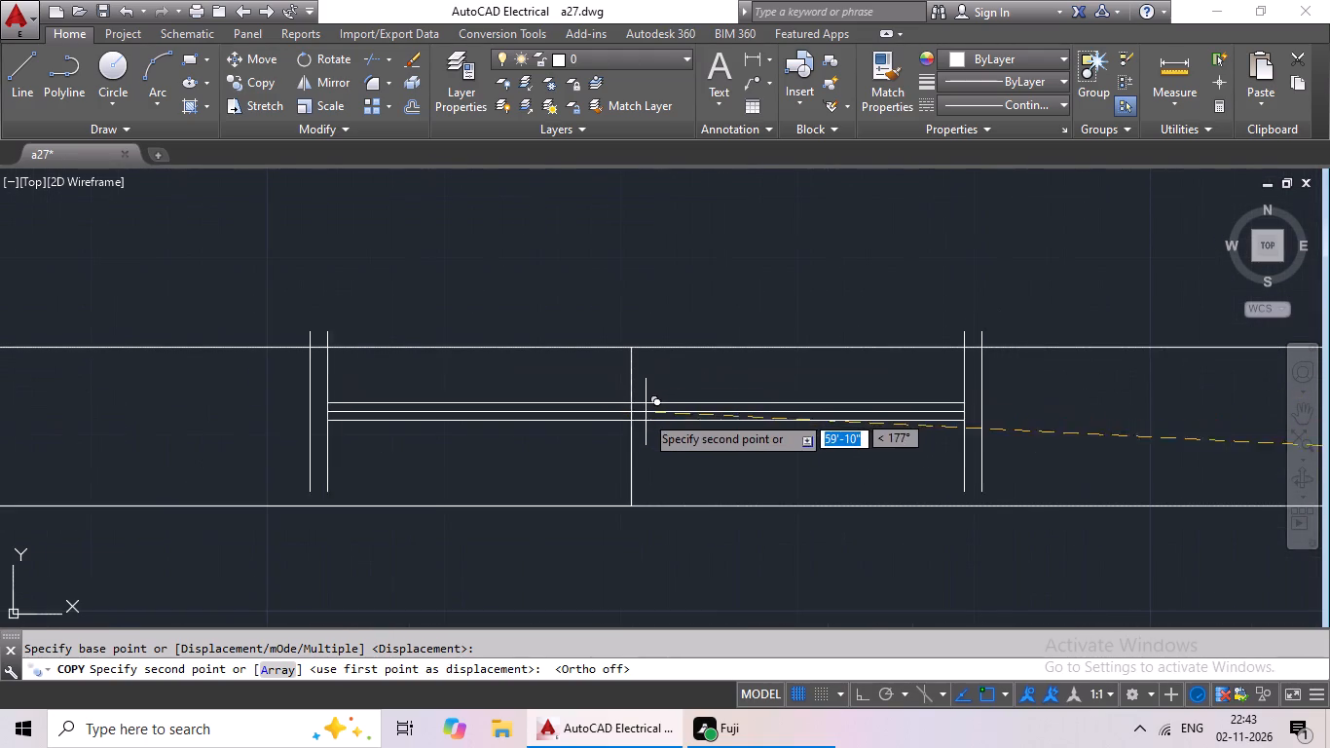
{"action": "left_click", "coordinate": [629, 422]}
Copy the longer wide-ended horizontal section by its midpoint onto the cross mark in the top wall above the staircase.
{"action": "scroll", "coordinate": [721, 420], "scroll_direction": "down", "scroll_amount": 2}
{"action": "scroll", "coordinate": [858, 539], "scroll_direction": "down", "scroll_amount": 2}
{"action": "middle_click_drag", "start_coordinate": [857, 539], "coordinate": [575, 333]}
{"action": "scroll", "coordinate": [994, 470], "scroll_direction": "down", "scroll_amount": 2}
{"action": "middle_click_drag", "start_coordinate": [1019, 473], "coordinate": [645, 431]}
{"action": "middle_click_drag", "start_coordinate": [1020, 482], "coordinate": [906, 482]}
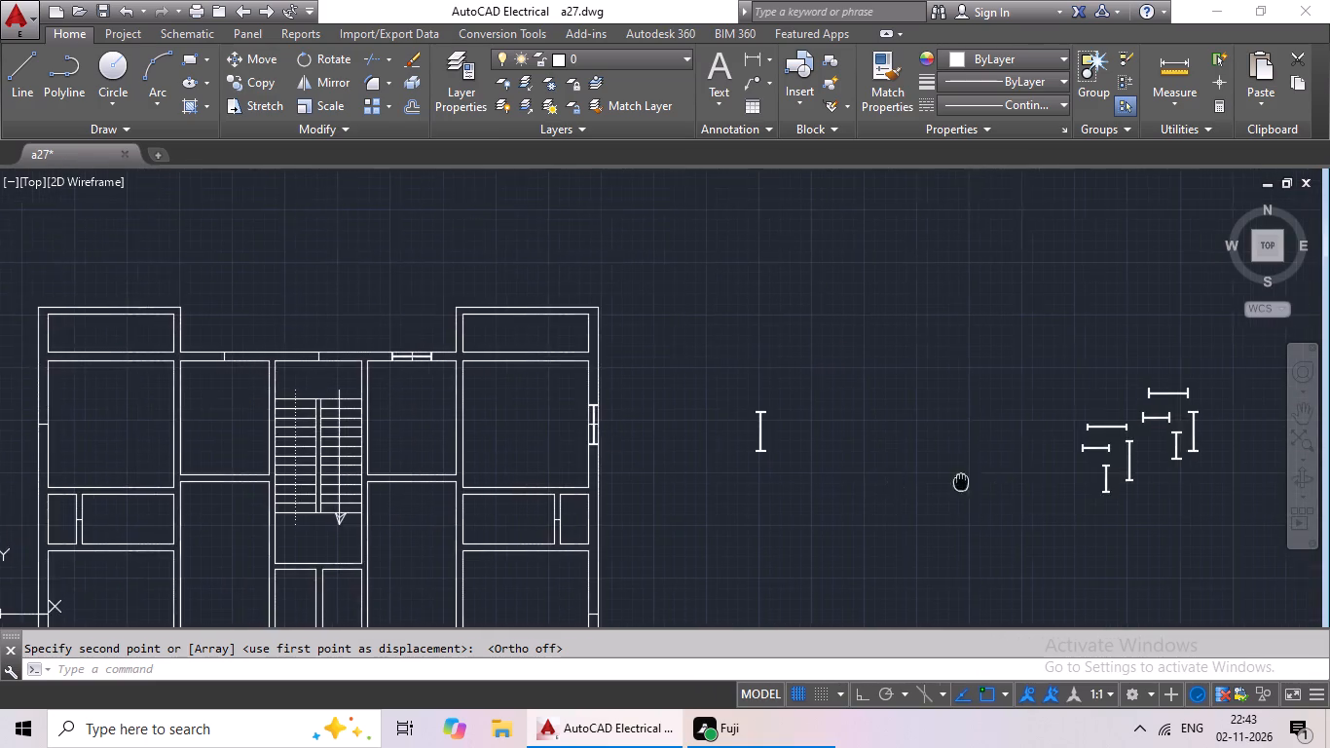
{"action": "middle_click_drag", "start_coordinate": [906, 482], "coordinate": [853, 485]}
{"action": "scroll", "coordinate": [1044, 405], "scroll_direction": "up", "scroll_amount": 4}
{"action": "left_click_drag", "start_coordinate": [1058, 329], "coordinate": [685, 362]}
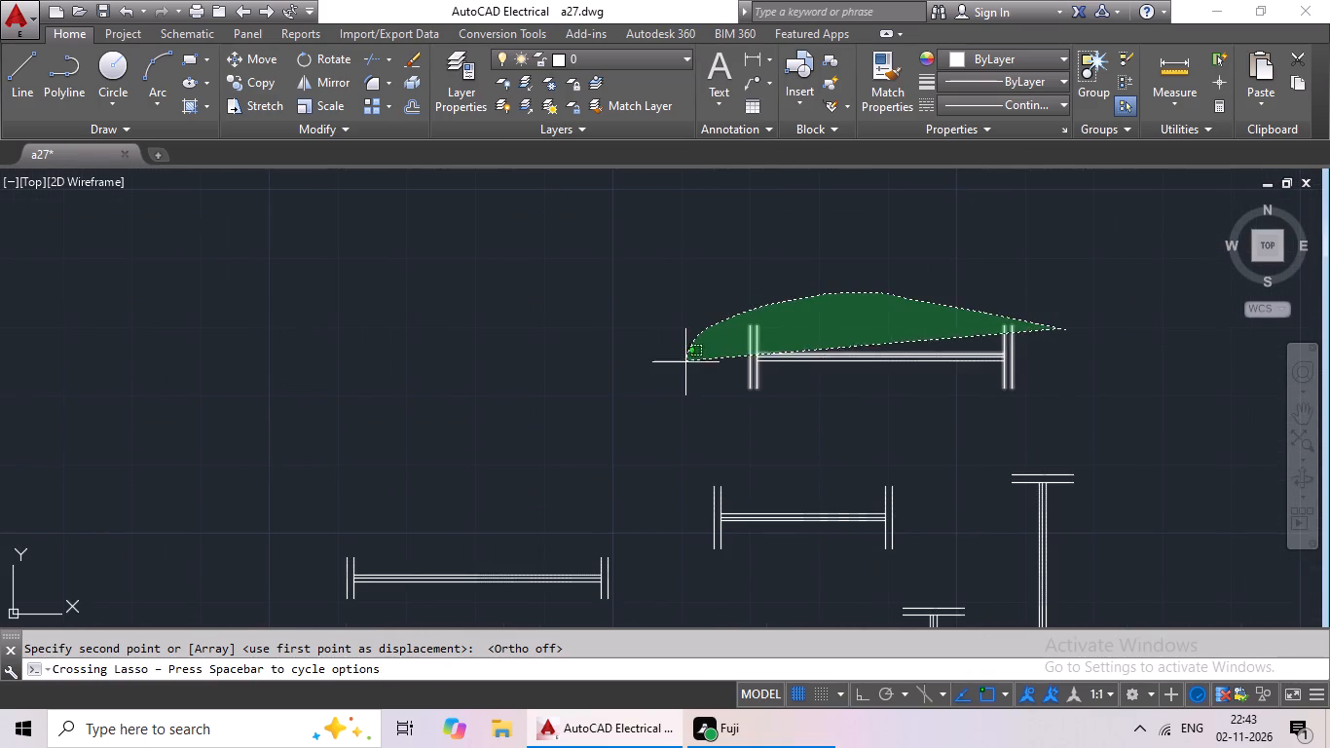
{"action": "left_click_drag", "start_coordinate": [685, 362], "coordinate": [1033, 373]}
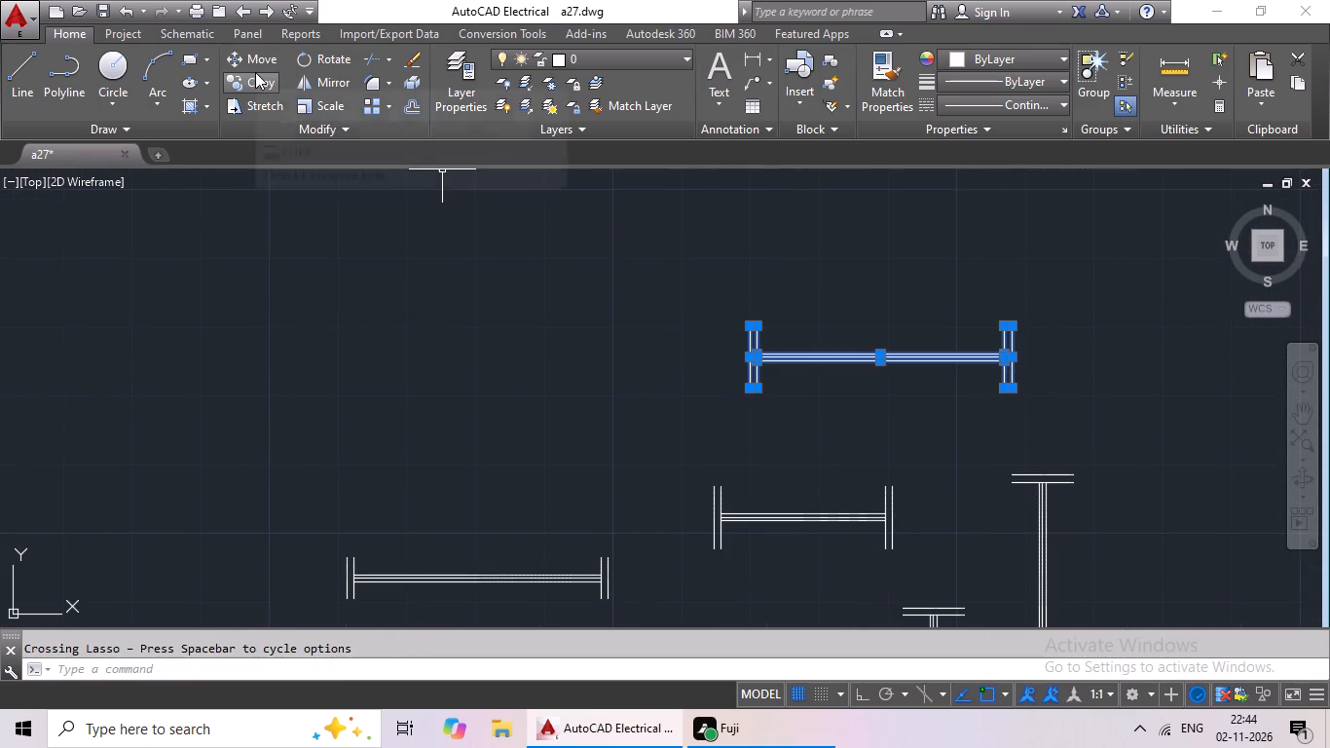
{"action": "left_click", "coordinate": [251, 81]}
{"action": "scroll", "coordinate": [924, 360], "scroll_direction": "up", "scroll_amount": 2}
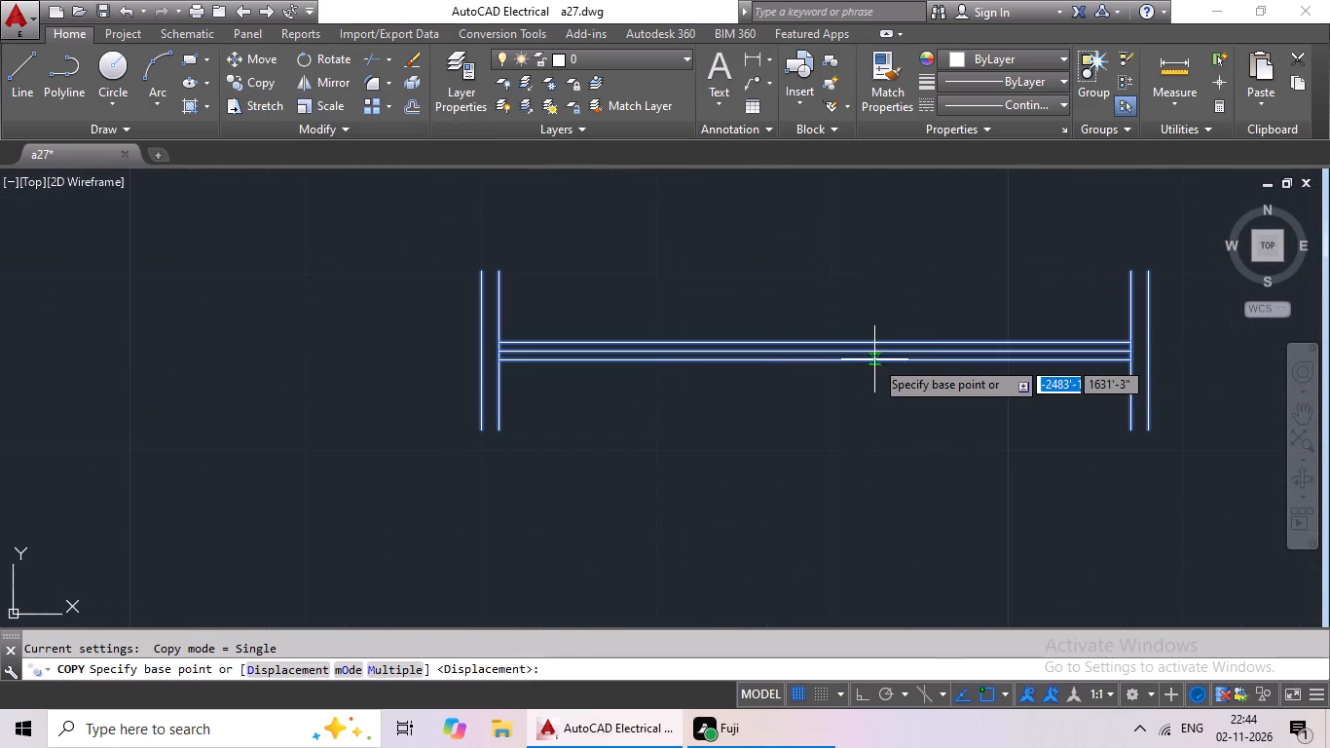
{"action": "left_click_drag", "start_coordinate": [814, 349], "coordinate": [794, 354]}
{"action": "scroll", "coordinate": [555, 438], "scroll_direction": "down", "scroll_amount": 3}
{"action": "middle_click_drag", "start_coordinate": [530, 457], "coordinate": [695, 306]}
{"action": "middle_click_drag", "start_coordinate": [286, 593], "coordinate": [593, 405]}
{"action": "scroll", "coordinate": [581, 433], "scroll_direction": "down", "scroll_amount": 1}
{"action": "middle_click_drag", "start_coordinate": [506, 475], "coordinate": [822, 347]}
{"action": "middle_click_drag", "start_coordinate": [388, 449], "coordinate": [639, 402]}
{"action": "scroll", "coordinate": [283, 434], "scroll_direction": "down", "scroll_amount": 1}
{"action": "middle_click_drag", "start_coordinate": [277, 435], "coordinate": [579, 438]}
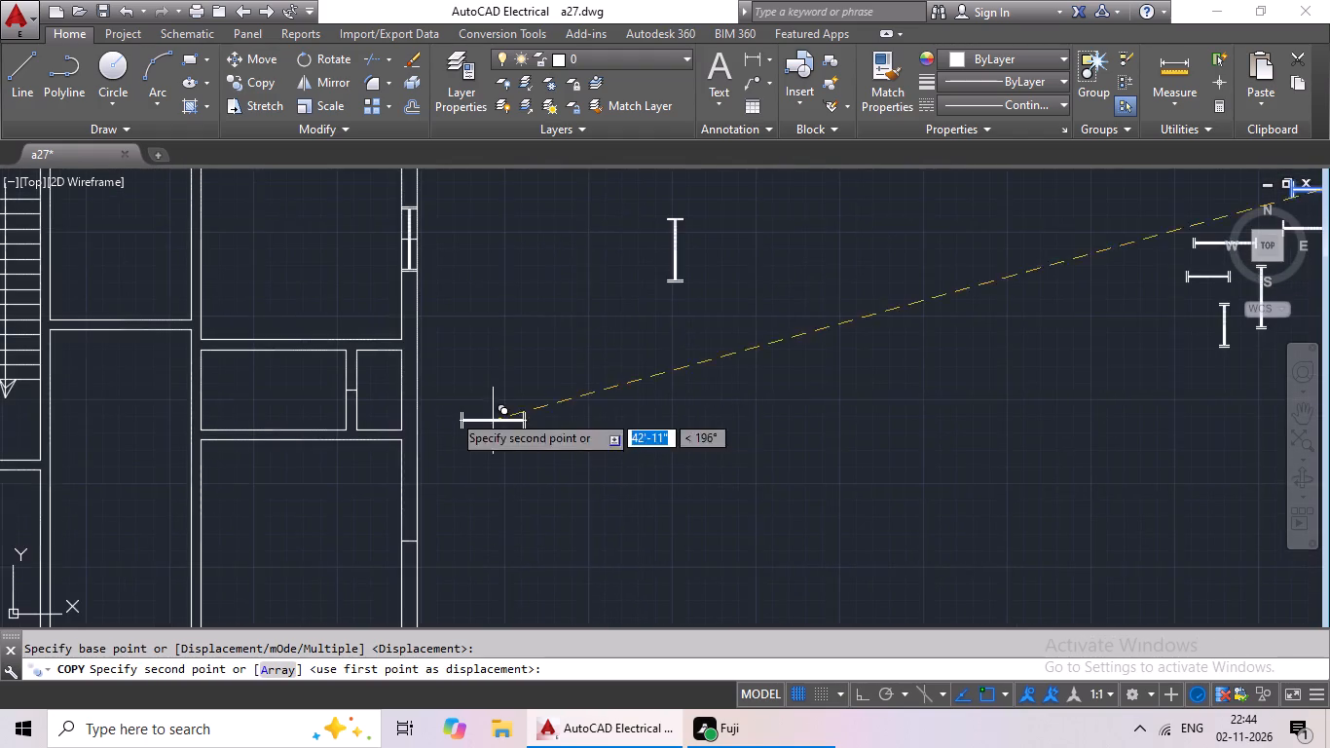
{"action": "middle_click_drag", "start_coordinate": [364, 387], "coordinate": [643, 495]}
{"action": "middle_click_drag", "start_coordinate": [427, 412], "coordinate": [769, 554]}
{"action": "scroll", "coordinate": [589, 375], "scroll_direction": "up", "scroll_amount": 5}
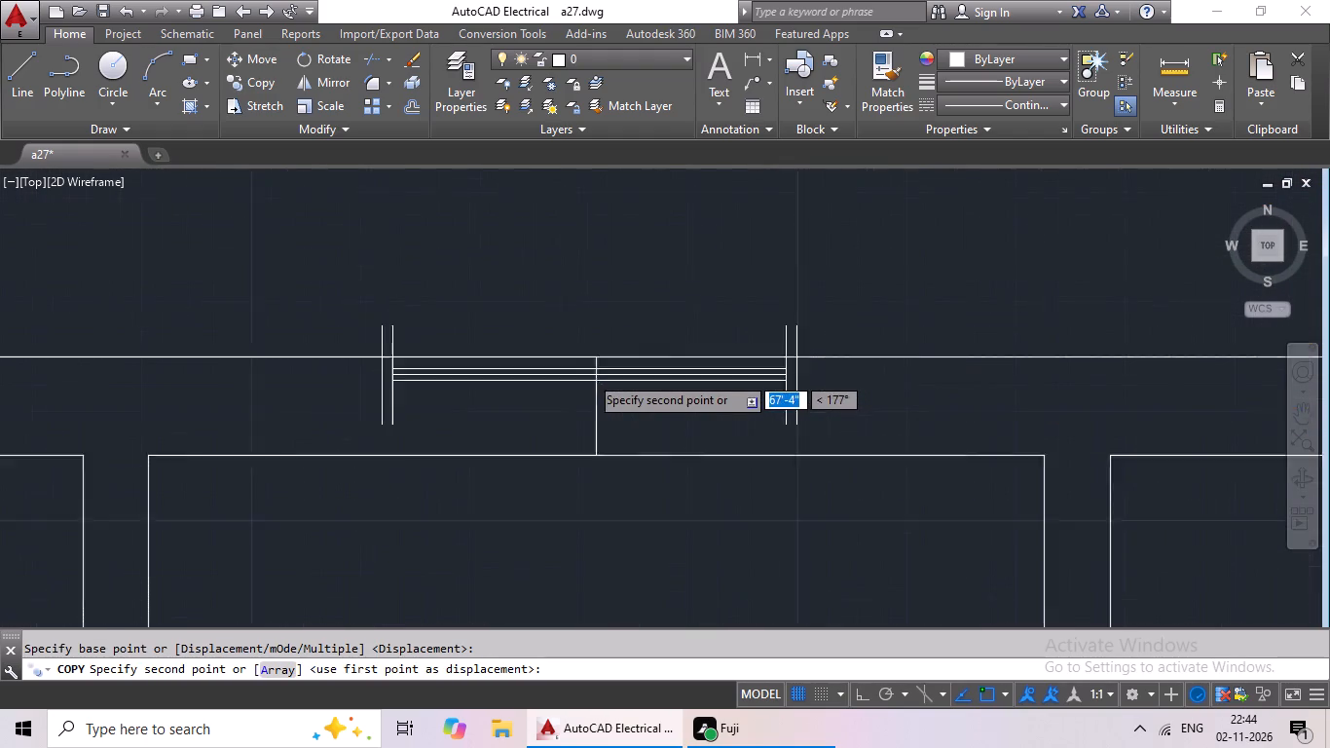
{"action": "left_click", "coordinate": [600, 425]}
Copy the longer wide-ended horizontal section by its midpoint onto the cross mark in the top wall west of the staircase.
{"action": "scroll", "coordinate": [677, 414], "scroll_direction": "down", "scroll_amount": 4}
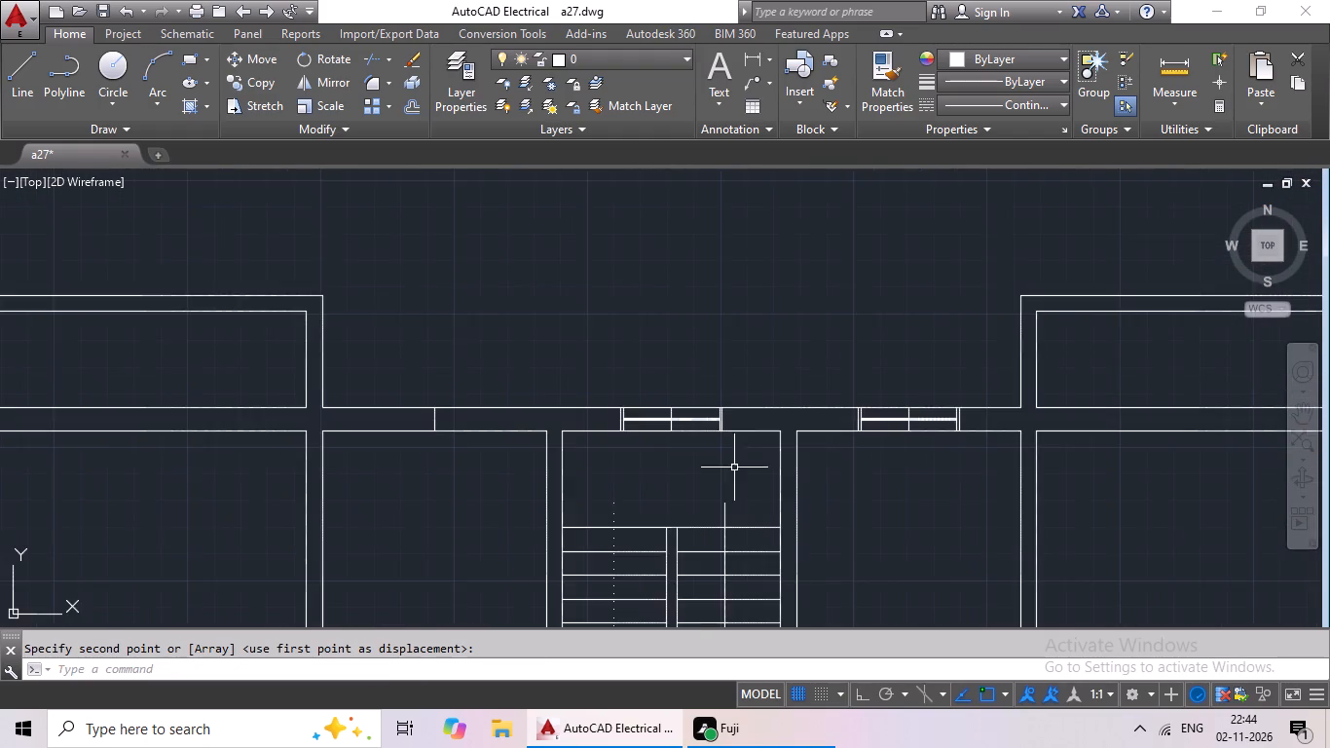
{"action": "middle_click_drag", "start_coordinate": [782, 502], "coordinate": [684, 335]}
{"action": "scroll", "coordinate": [769, 381], "scroll_direction": "down", "scroll_amount": 1}
{"action": "middle_click_drag", "start_coordinate": [843, 426], "coordinate": [535, 378]}
{"action": "scroll", "coordinate": [698, 390], "scroll_direction": "down", "scroll_amount": 2}
{"action": "middle_click_drag", "start_coordinate": [813, 417], "coordinate": [391, 422]}
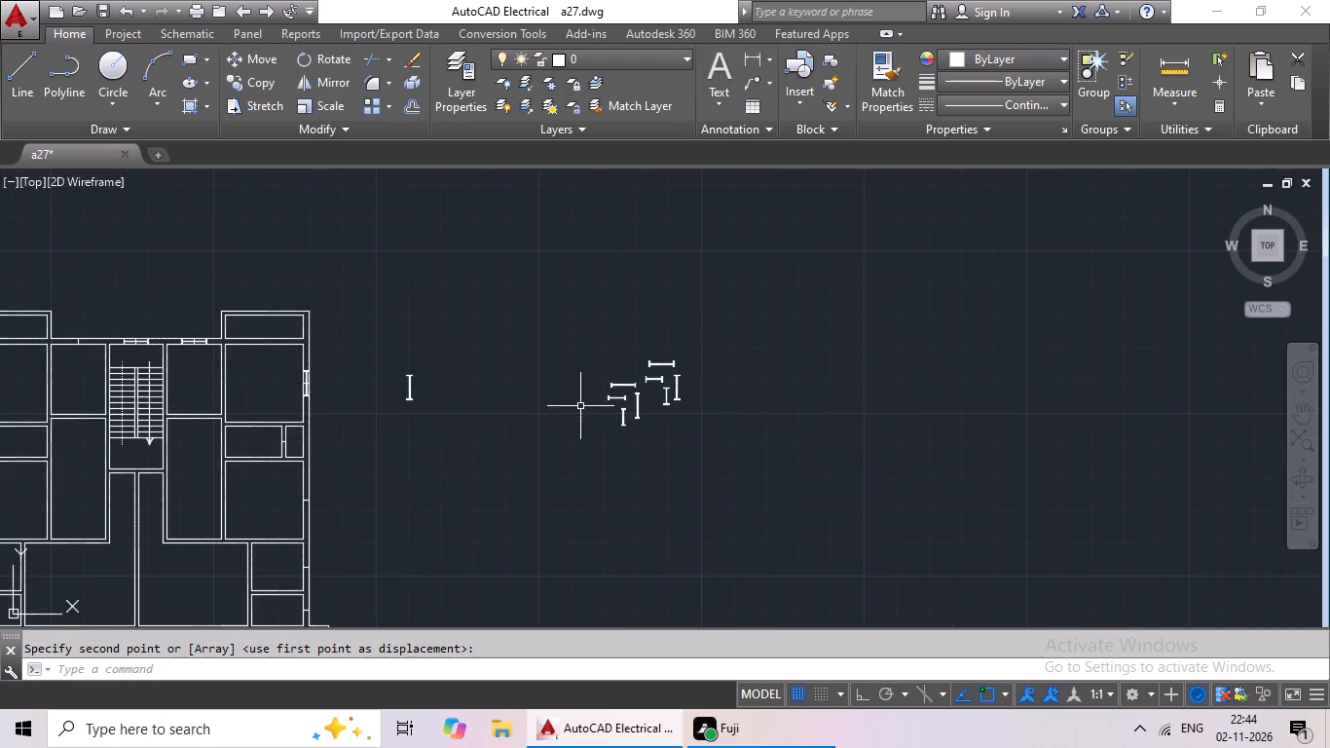
{"action": "scroll", "coordinate": [675, 348], "scroll_direction": "up", "scroll_amount": 4}
{"action": "middle_click_drag", "start_coordinate": [631, 487], "coordinate": [712, 434]}
{"action": "scroll", "coordinate": [703, 438], "scroll_direction": "up", "scroll_amount": 2}
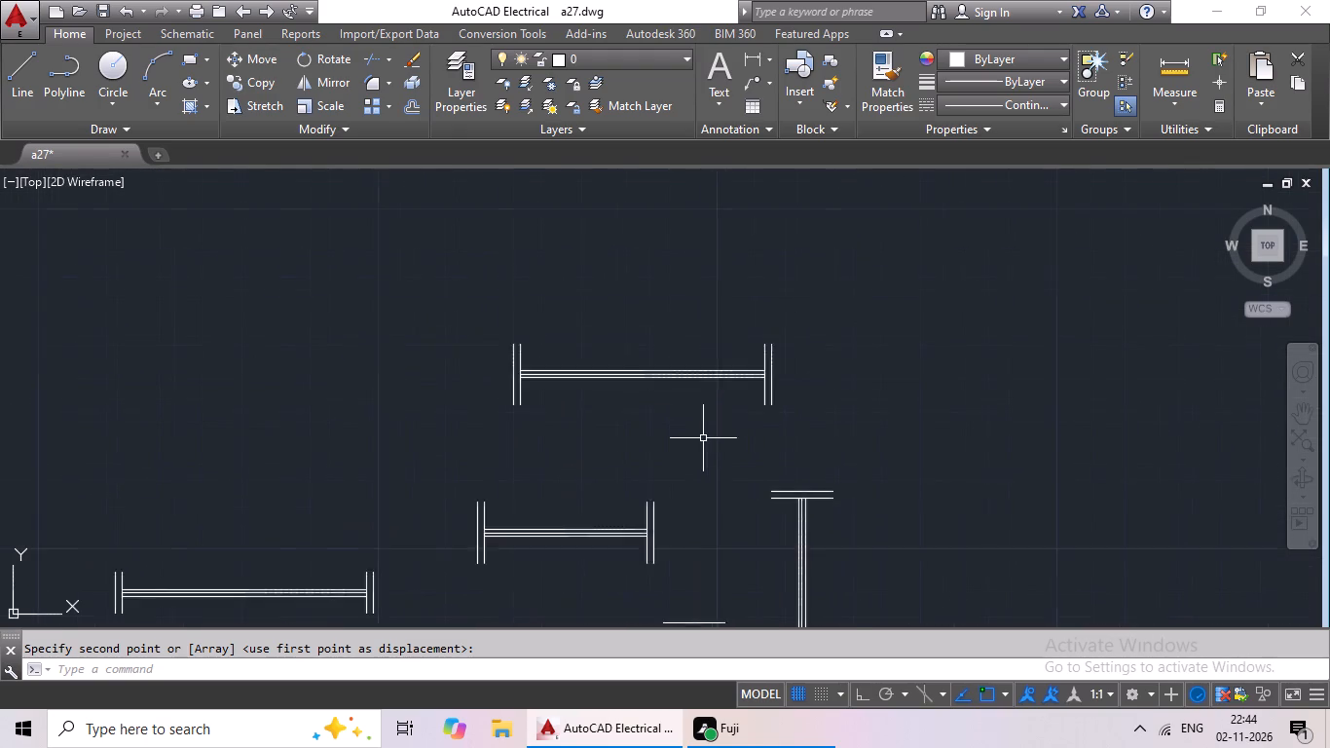
{"action": "left_click_drag", "start_coordinate": [690, 291], "coordinate": [728, 424]}
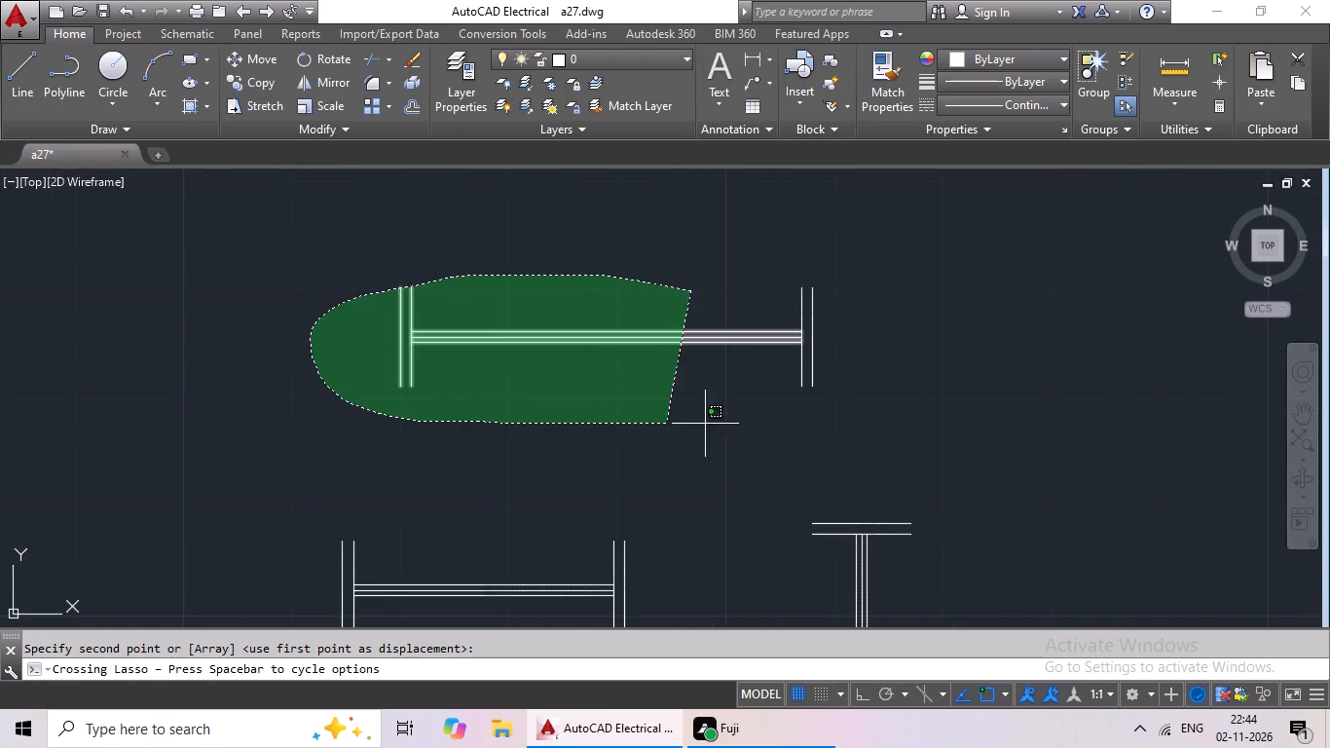
{"action": "left_click_drag", "start_coordinate": [728, 424], "coordinate": [917, 336]}
{"action": "left_click", "coordinate": [269, 87]}
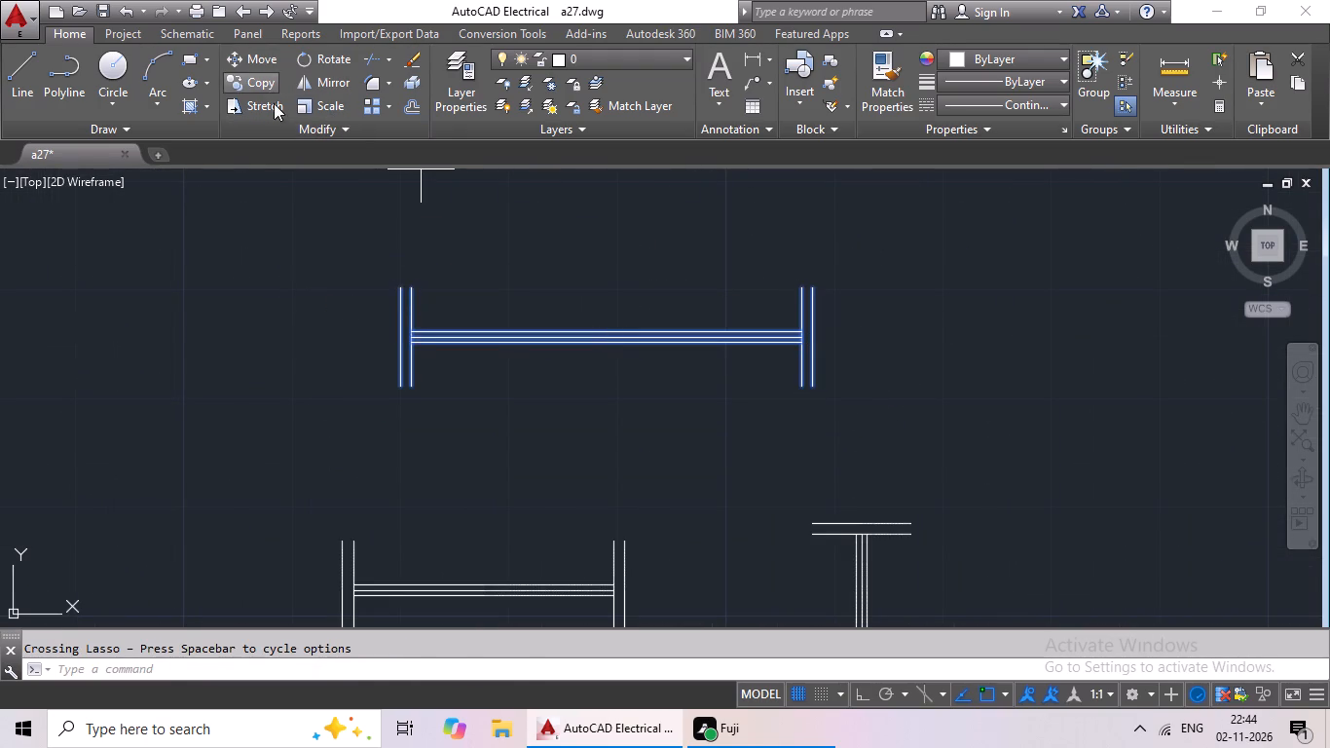
{"action": "scroll", "coordinate": [615, 339], "scroll_direction": "up", "scroll_amount": 2}
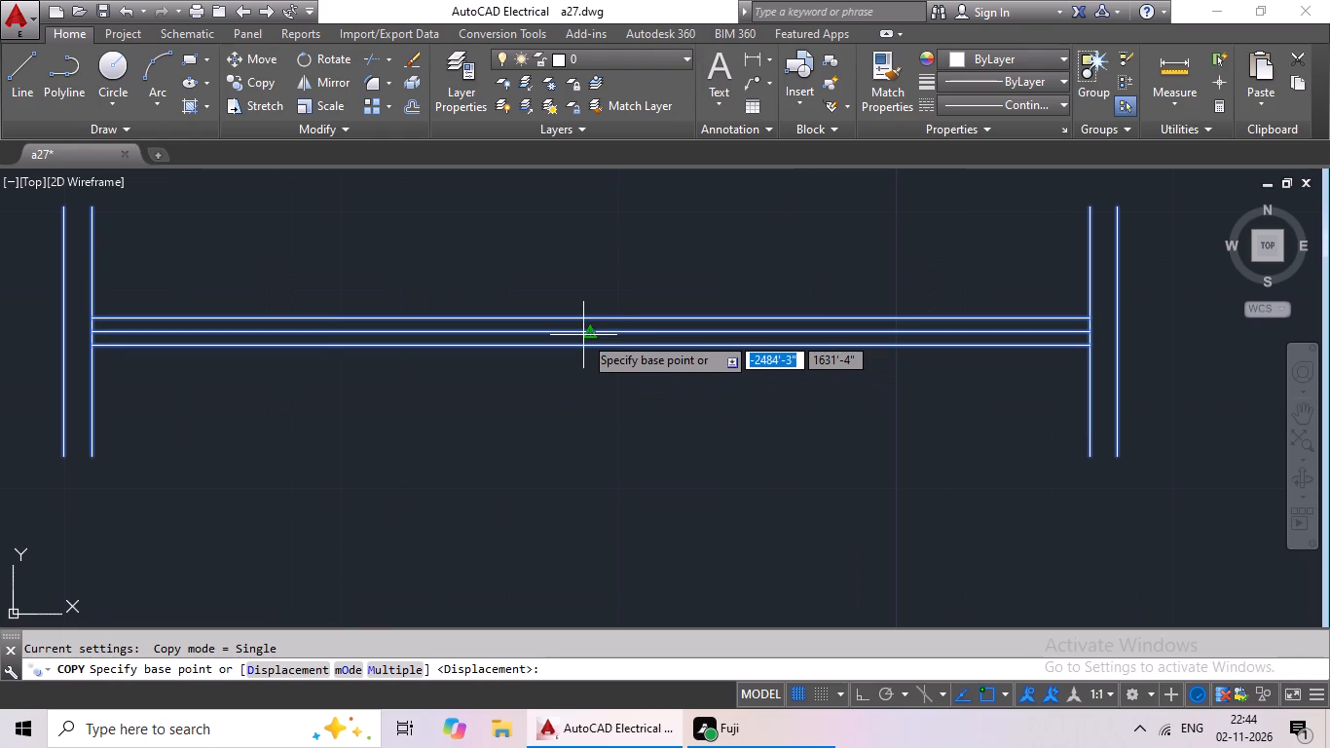
{"action": "left_click_drag", "start_coordinate": [585, 332], "coordinate": [564, 345]}
{"action": "scroll", "coordinate": [440, 412], "scroll_direction": "down", "scroll_amount": 2}
{"action": "middle_click_drag", "start_coordinate": [436, 415], "coordinate": [611, 300]}
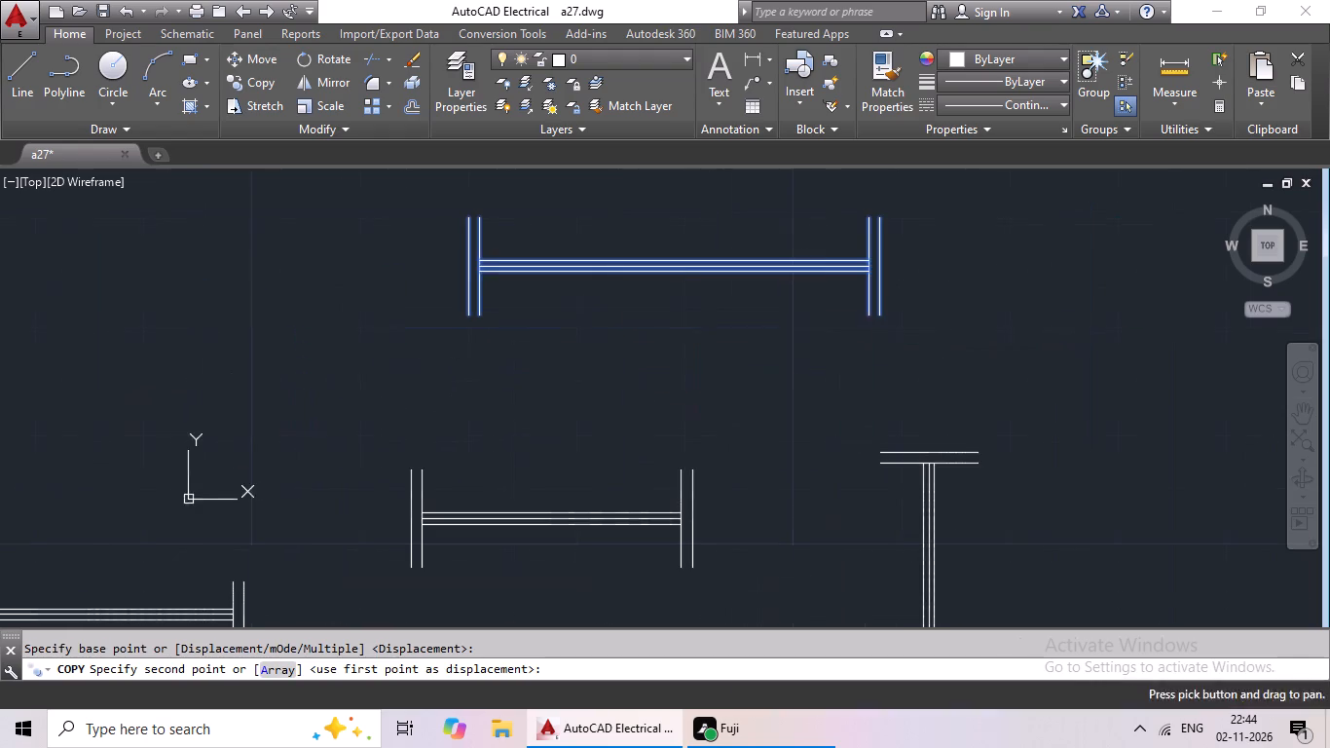
{"action": "scroll", "coordinate": [496, 310], "scroll_direction": "down", "scroll_amount": 4}
{"action": "middle_click_drag", "start_coordinate": [377, 358], "coordinate": [790, 276]}
{"action": "middle_click_drag", "start_coordinate": [478, 395], "coordinate": [805, 385]}
{"action": "middle_click_drag", "start_coordinate": [477, 362], "coordinate": [477, 363]}
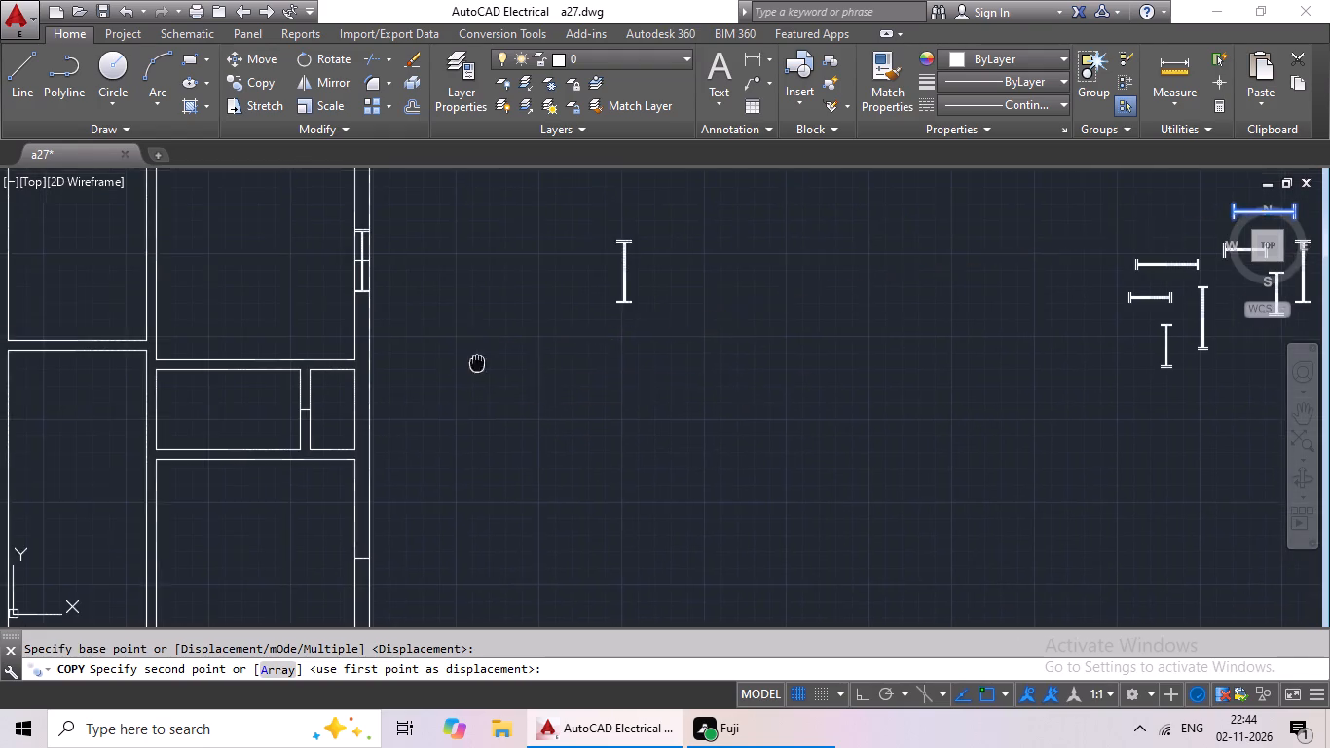
{"action": "middle_click_drag", "start_coordinate": [477, 363], "coordinate": [828, 434]}
{"action": "middle_click_drag", "start_coordinate": [504, 312], "coordinate": [808, 377]}
{"action": "scroll", "coordinate": [462, 285], "scroll_direction": "up", "scroll_amount": 3}
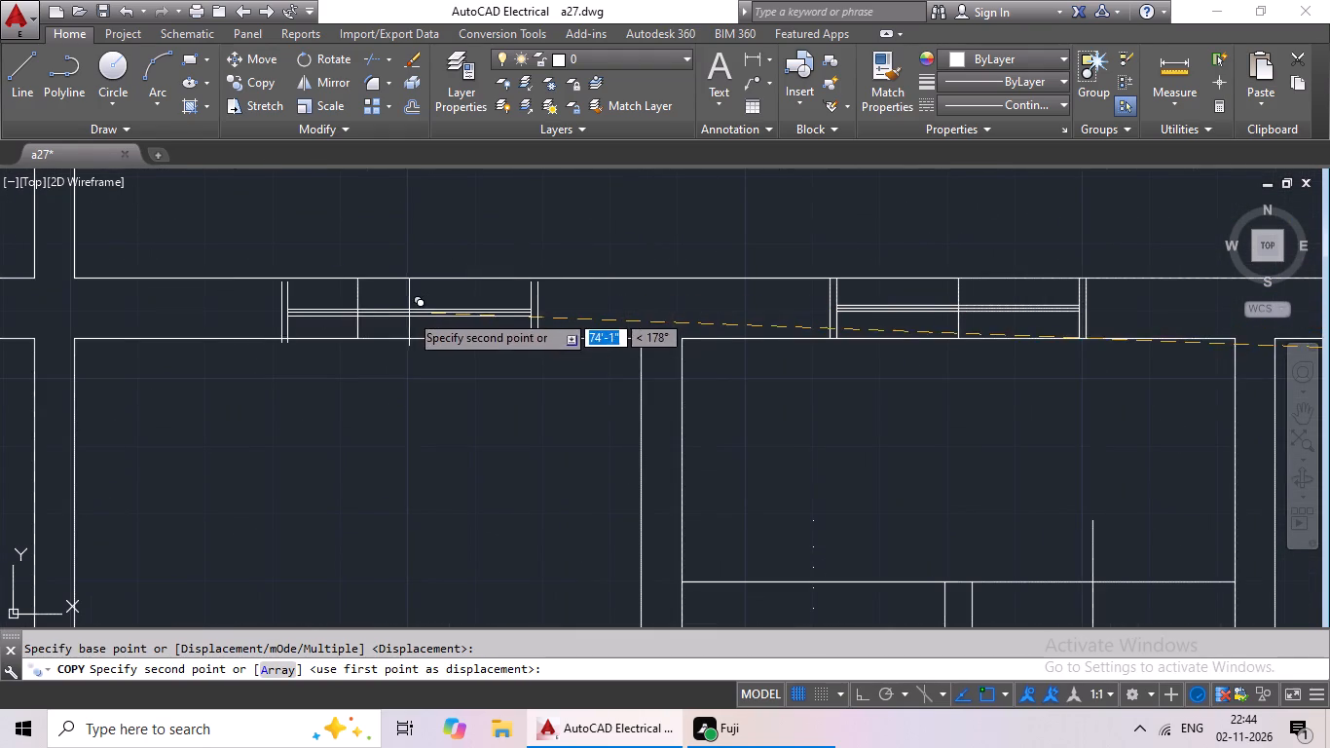
{"action": "left_click", "coordinate": [357, 306]}
Copy the vertical section beside the floor plan by its midpoint onto the cross mark in the upper room's west outer wall.
{"action": "scroll", "coordinate": [536, 315], "scroll_direction": "down", "scroll_amount": 4}
{"action": "middle_click_drag", "start_coordinate": [625, 369], "coordinate": [623, 333]}
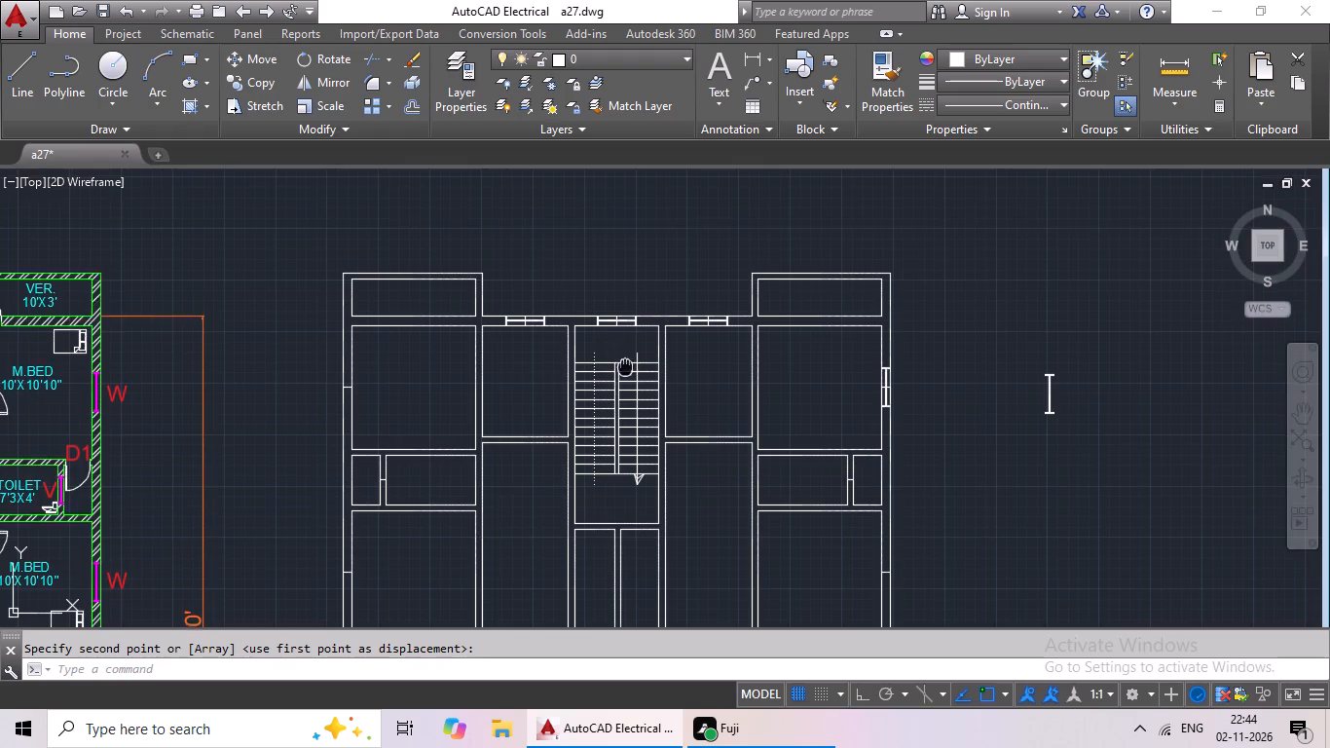
{"action": "middle_click_drag", "start_coordinate": [623, 333], "coordinate": [616, 261]}
{"action": "middle_click_drag", "start_coordinate": [959, 360], "coordinate": [791, 394]}
{"action": "middle_click_drag", "start_coordinate": [1070, 371], "coordinate": [739, 416]}
{"action": "scroll", "coordinate": [549, 377], "scroll_direction": "up", "scroll_amount": 1}
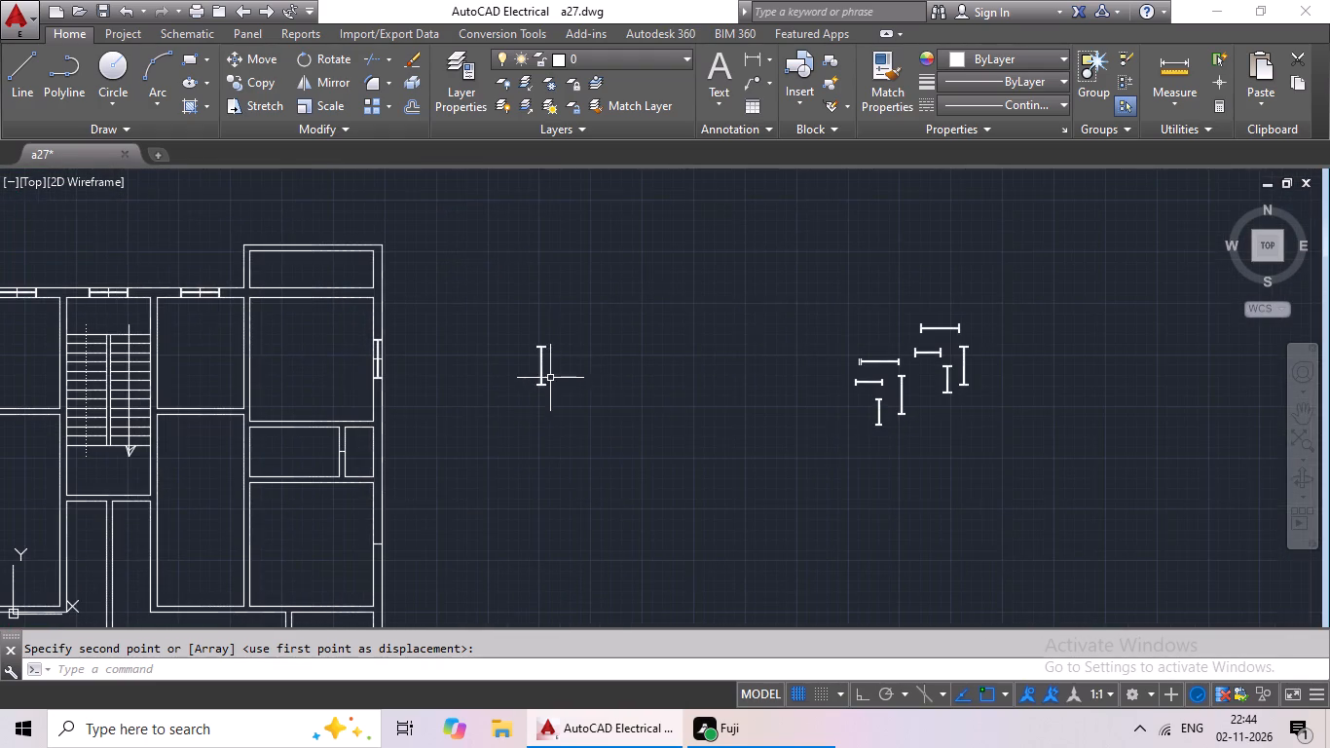
{"action": "scroll", "coordinate": [550, 377], "scroll_direction": "up", "scroll_amount": 2}
{"action": "left_click_drag", "start_coordinate": [592, 243], "coordinate": [654, 421]}
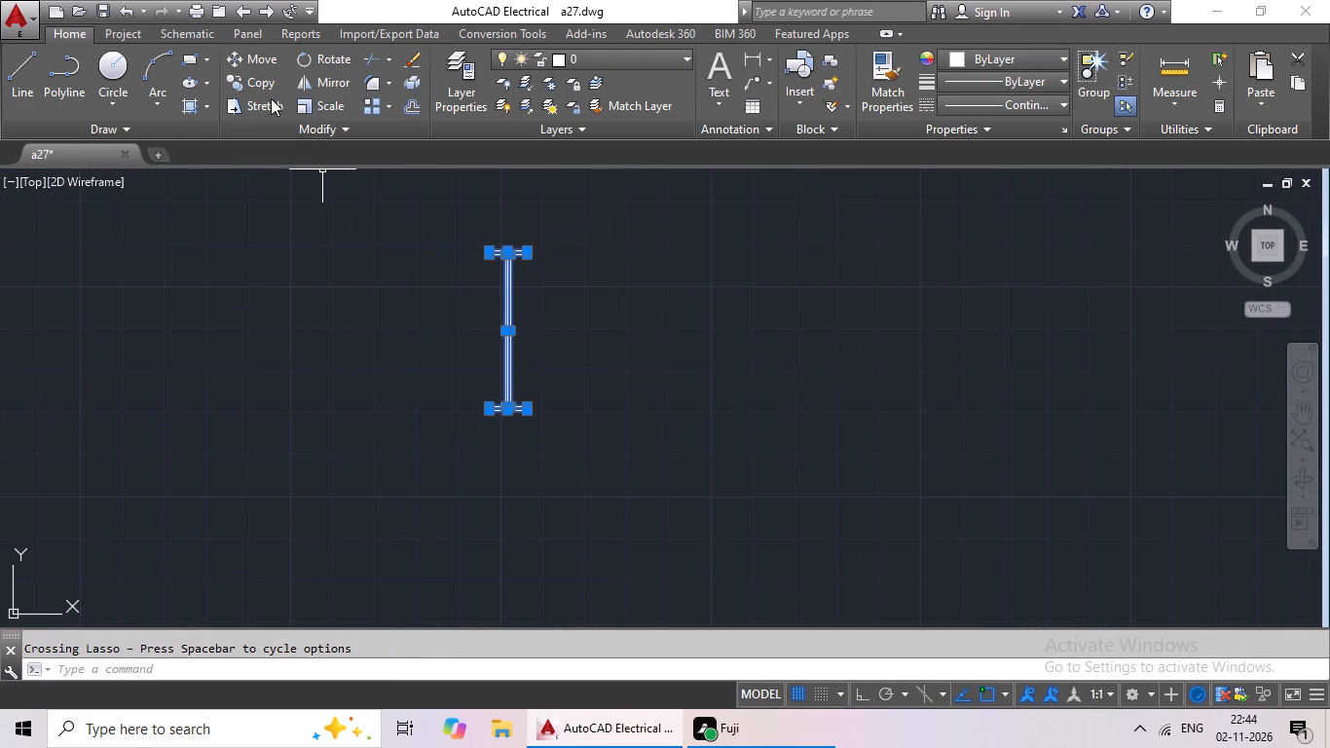
{"action": "left_click", "coordinate": [264, 79]}
{"action": "scroll", "coordinate": [511, 332], "scroll_direction": "up", "scroll_amount": 2}
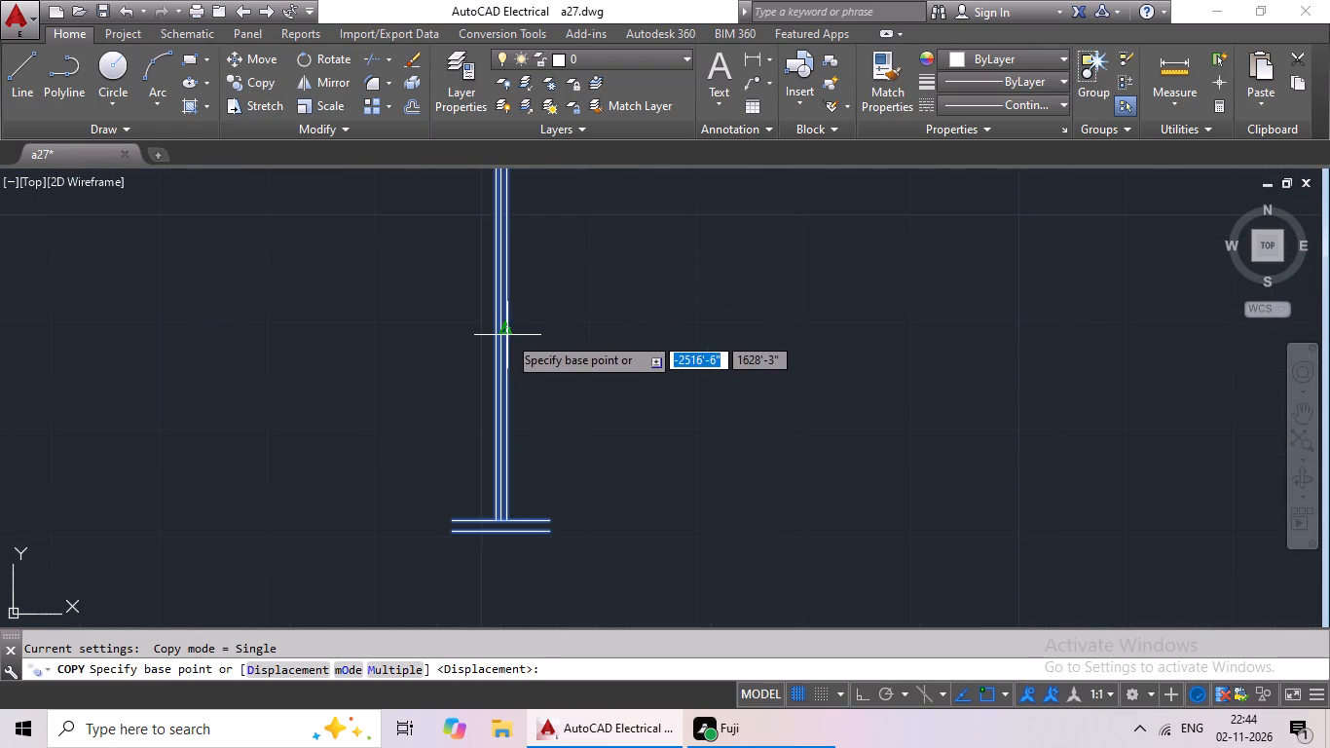
{"action": "left_click_drag", "start_coordinate": [500, 330], "coordinate": [492, 334]}
{"action": "scroll", "coordinate": [306, 383], "scroll_direction": "down", "scroll_amount": 1}
{"action": "middle_click_drag", "start_coordinate": [302, 387], "coordinate": [649, 303]}
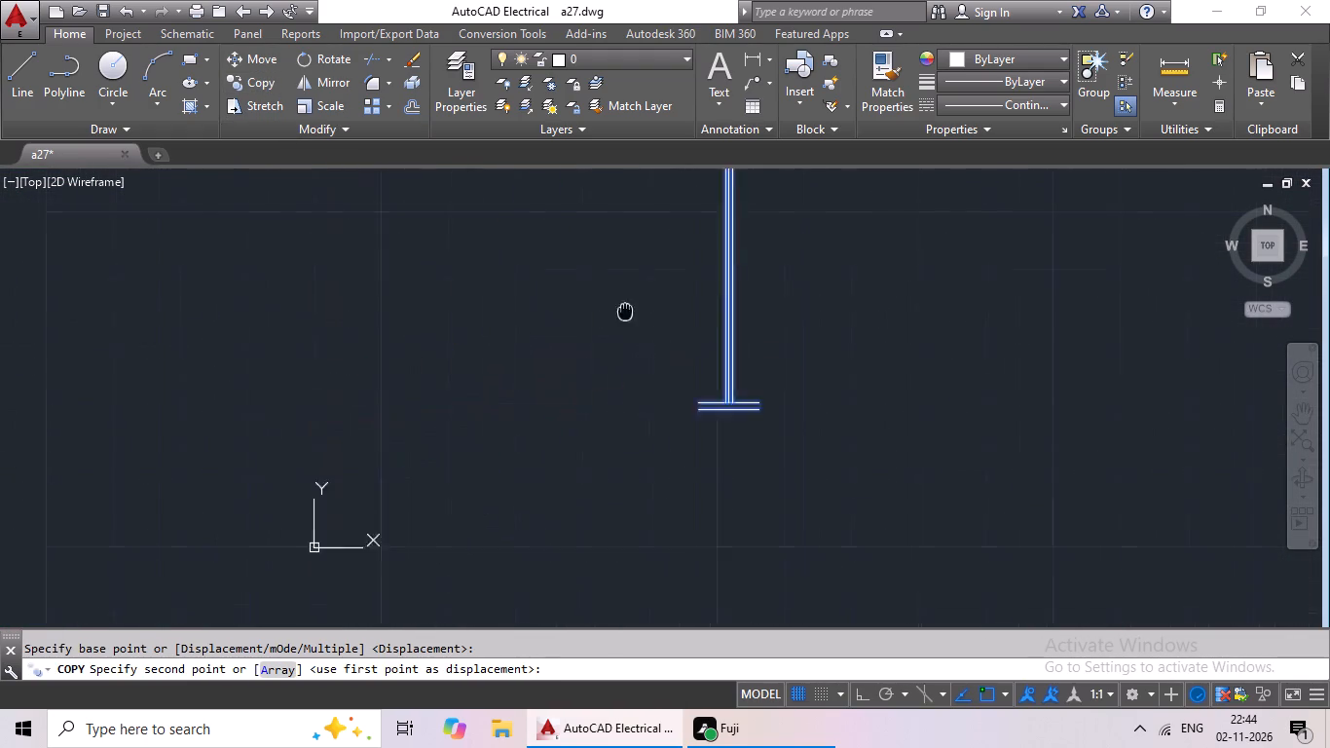
{"action": "middle_click_drag", "start_coordinate": [649, 303], "coordinate": [687, 287]}
{"action": "middle_click_drag", "start_coordinate": [294, 383], "coordinate": [643, 362]}
{"action": "scroll", "coordinate": [644, 362], "scroll_direction": "down", "scroll_amount": 2}
{"action": "middle_click_drag", "start_coordinate": [579, 398], "coordinate": [916, 339]}
{"action": "middle_click_drag", "start_coordinate": [448, 351], "coordinate": [844, 415]}
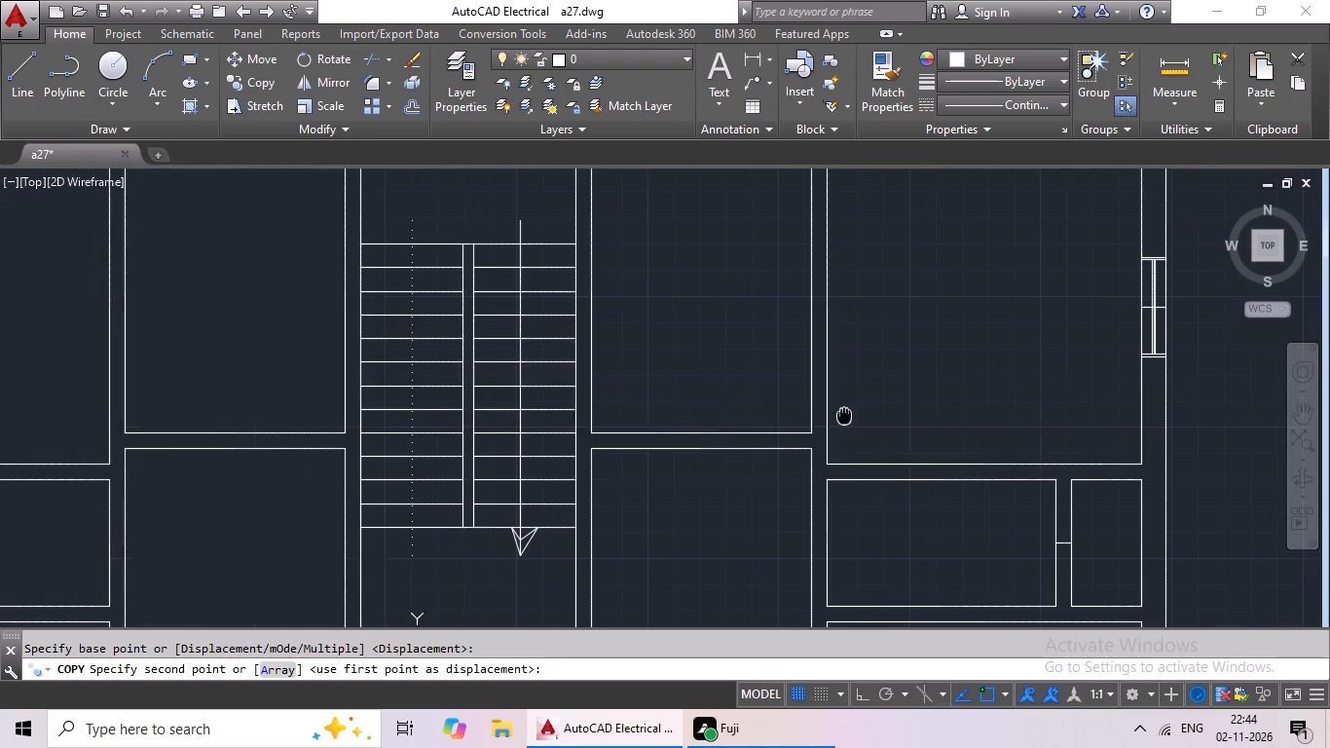
{"action": "middle_click_drag", "start_coordinate": [276, 377], "coordinate": [753, 393]}
{"action": "middle_click_drag", "start_coordinate": [377, 318], "coordinate": [868, 395]}
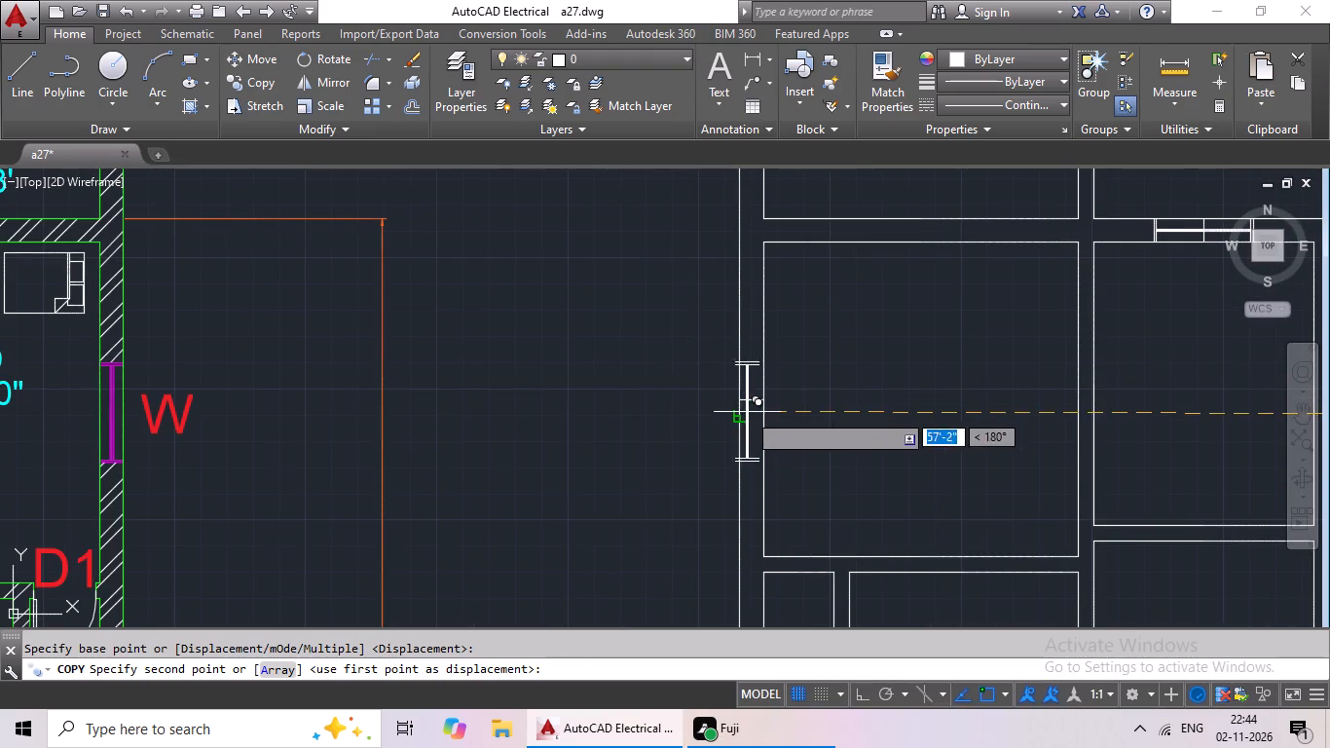
{"action": "middle_click_drag", "start_coordinate": [752, 407], "coordinate": [747, 456]}
{"action": "left_click", "coordinate": [745, 445]}
Copy the shorter narrow-ended vertical section by its midpoint onto the cross mark in the small east toilet's partition wall.
{"action": "scroll", "coordinate": [847, 414], "scroll_direction": "down", "scroll_amount": 3}
{"action": "middle_click_drag", "start_coordinate": [884, 435], "coordinate": [644, 354]}
{"action": "scroll", "coordinate": [900, 399], "scroll_direction": "up", "scroll_amount": 2}
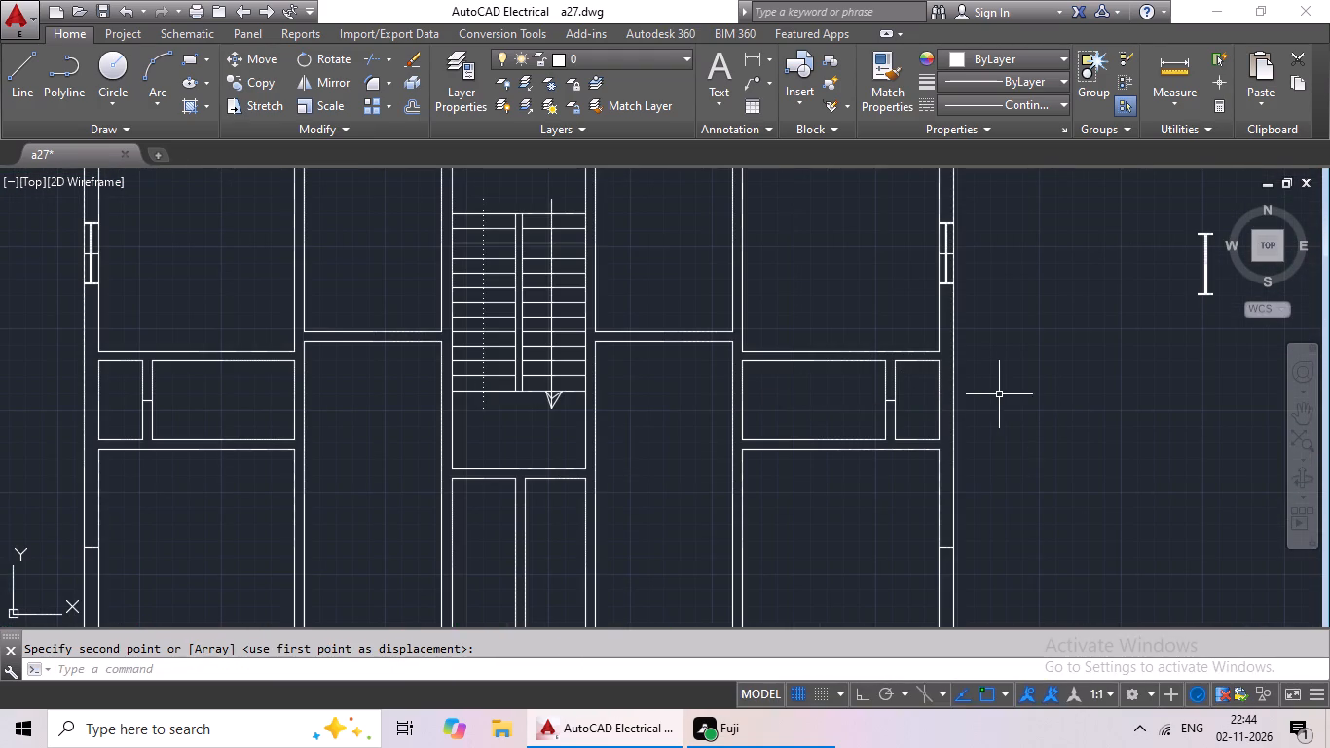
{"action": "scroll", "coordinate": [1001, 394], "scroll_direction": "down", "scroll_amount": 2}
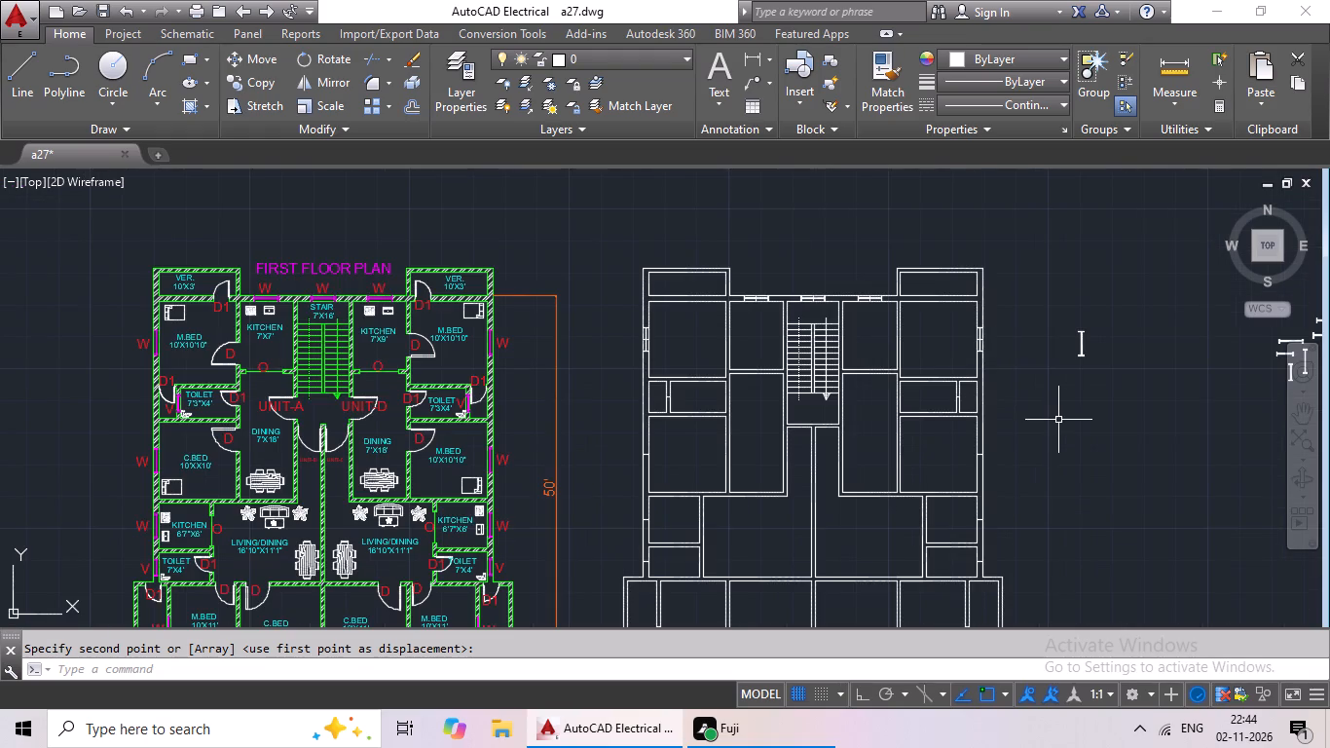
{"action": "middle_click_drag", "start_coordinate": [1063, 415], "coordinate": [861, 393]}
{"action": "middle_click_drag", "start_coordinate": [1064, 355], "coordinate": [771, 396]}
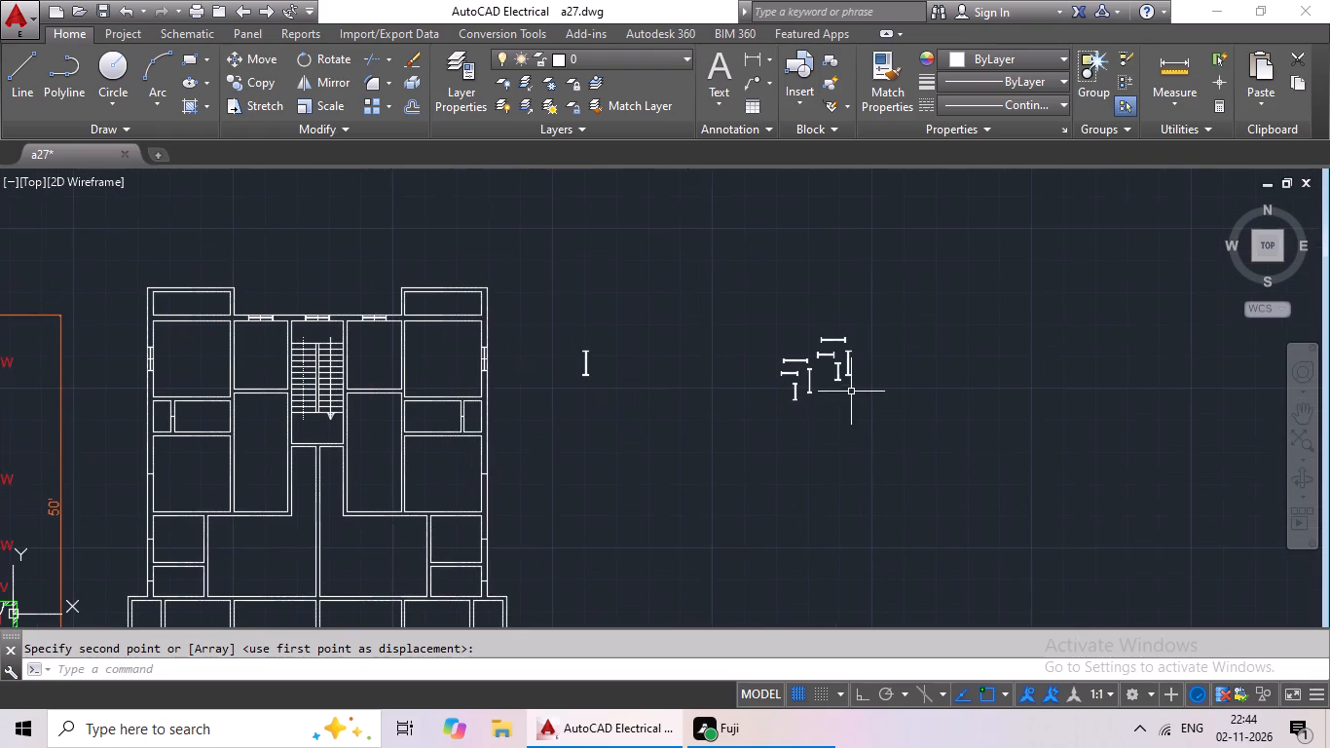
{"action": "scroll", "coordinate": [796, 385], "scroll_direction": "up", "scroll_amount": 2}
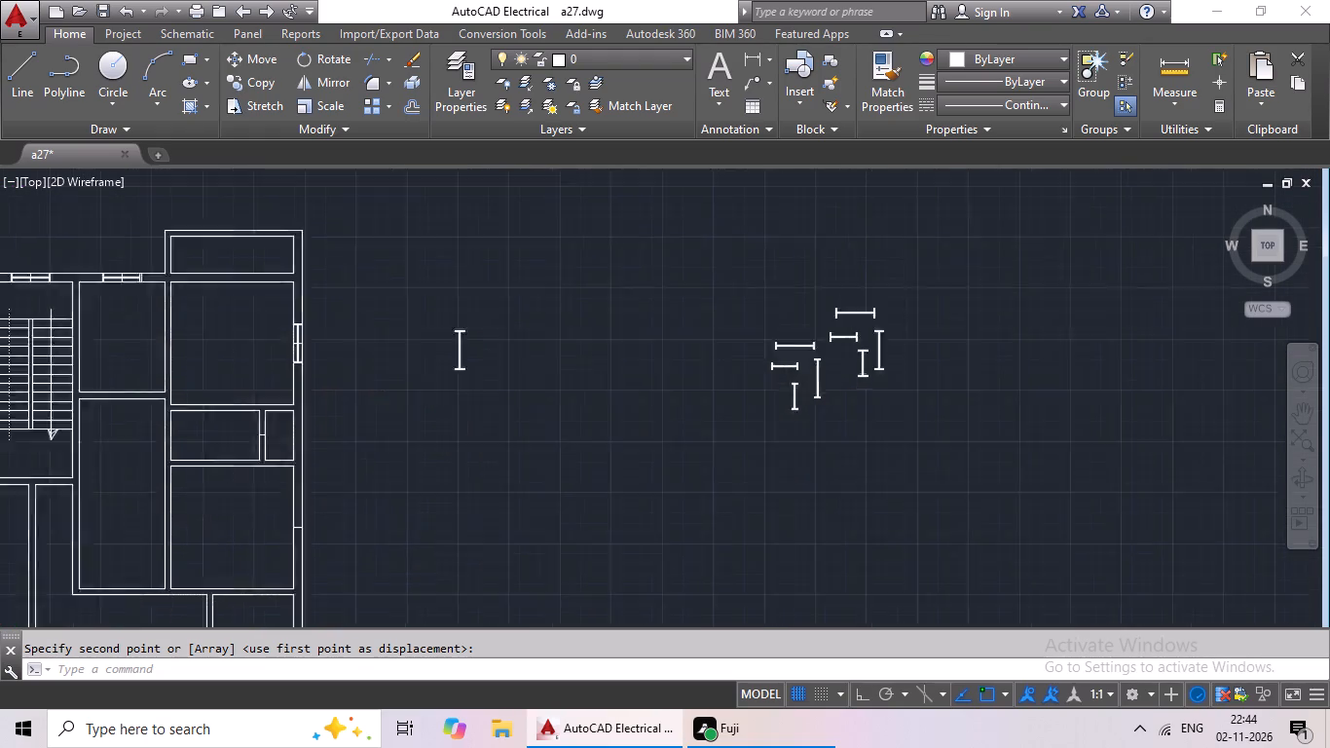
{"action": "scroll", "coordinate": [796, 385], "scroll_direction": "up", "scroll_amount": 2}
{"action": "left_click_drag", "start_coordinate": [818, 370], "coordinate": [856, 506]}
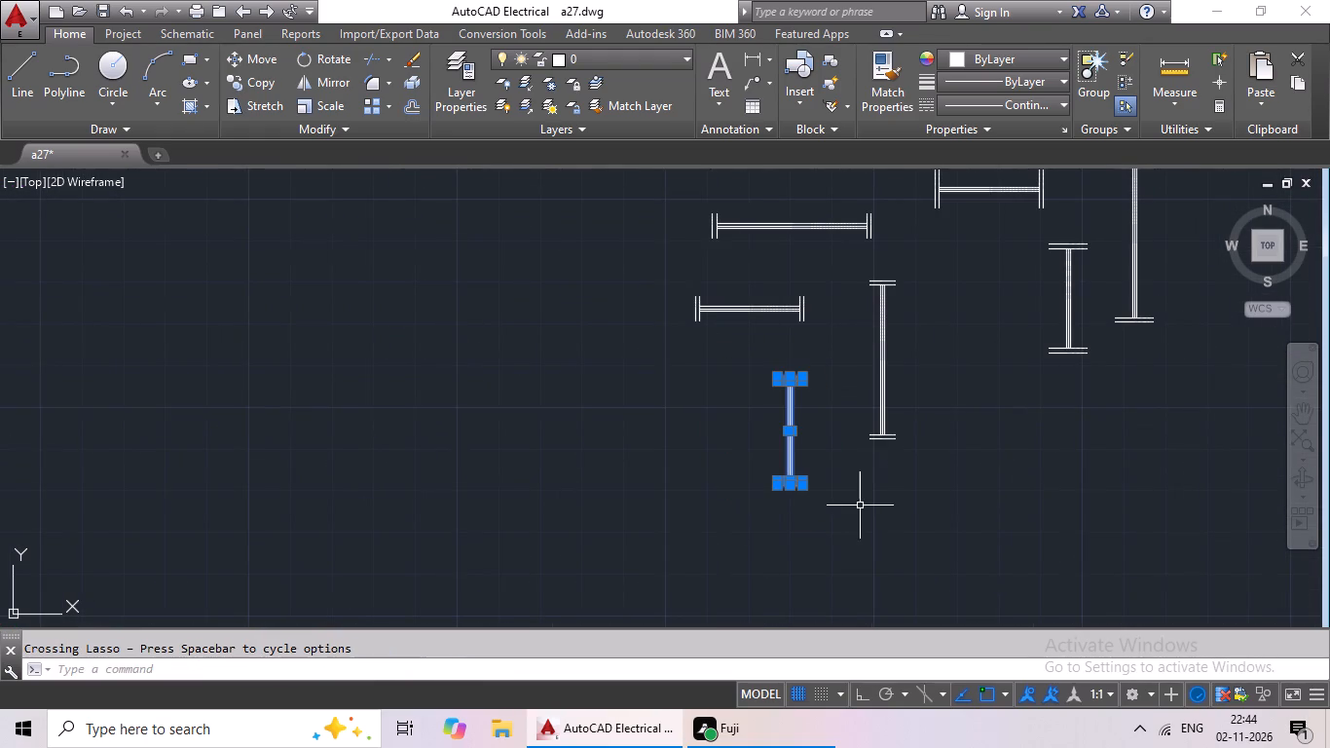
{"action": "left_click", "coordinate": [254, 89]}
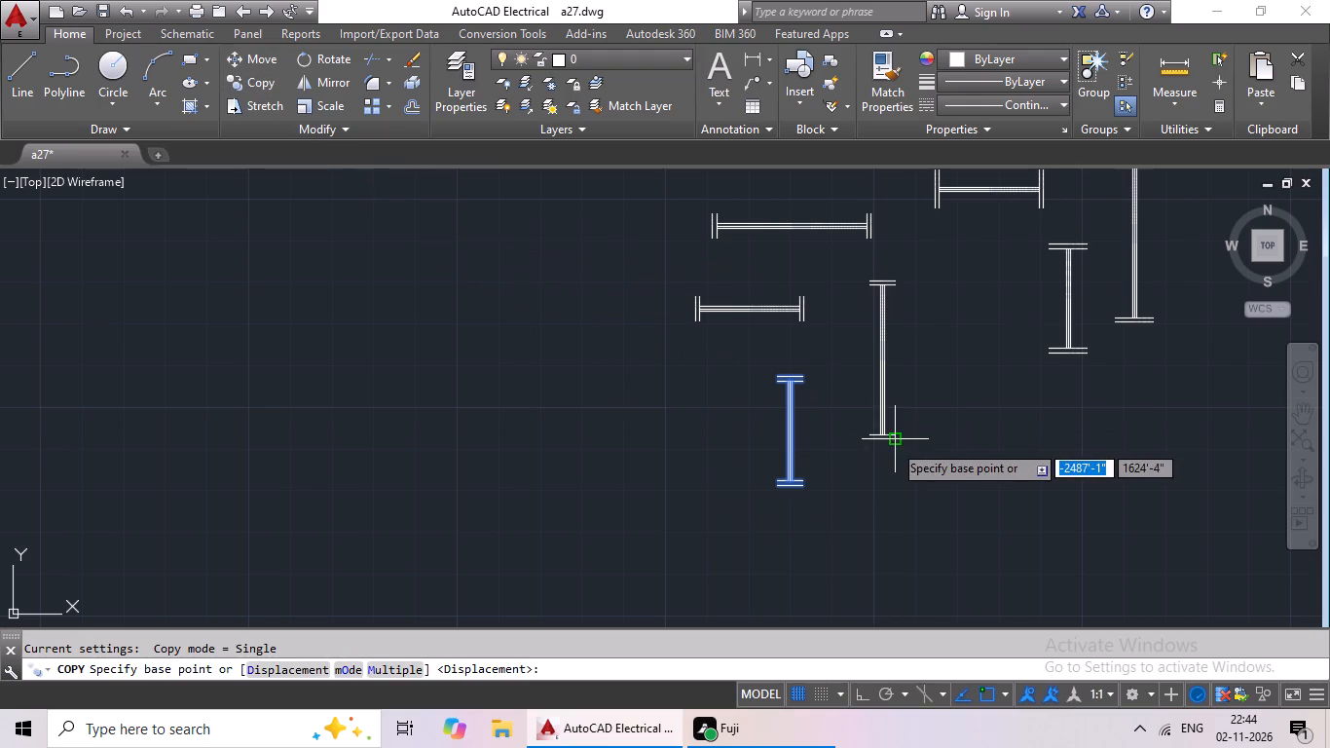
{"action": "scroll", "coordinate": [877, 468], "scroll_direction": "up", "scroll_amount": 2}
{"action": "scroll", "coordinate": [650, 391], "scroll_direction": "up", "scroll_amount": 3}
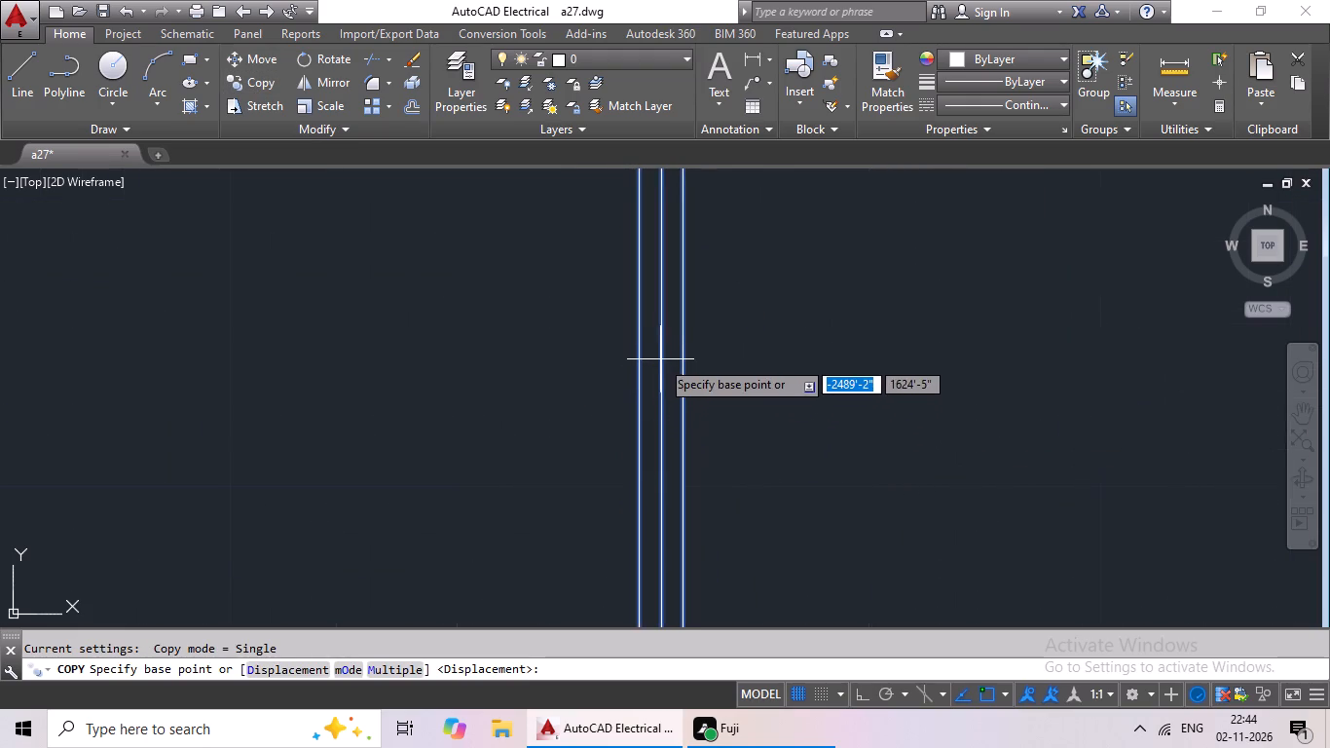
{"action": "scroll", "coordinate": [660, 345], "scroll_direction": "down", "scroll_amount": 1}
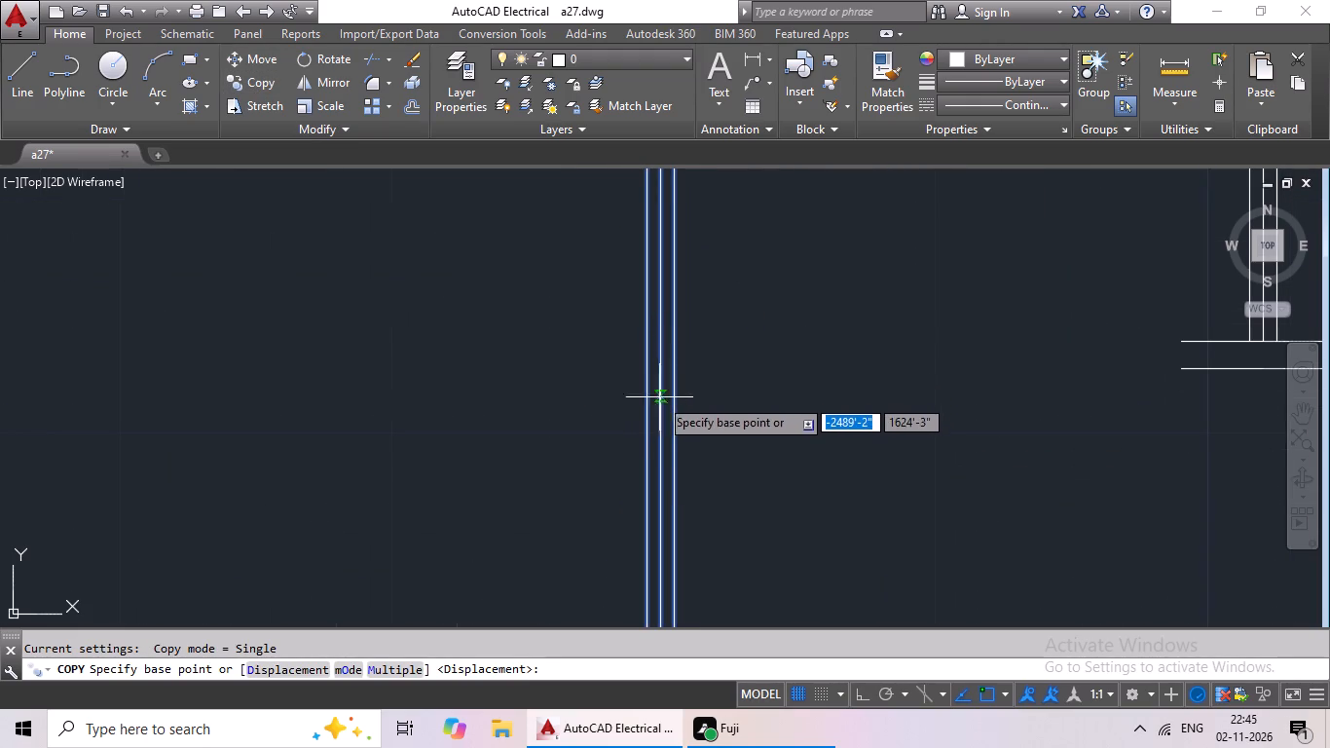
{"action": "scroll", "coordinate": [665, 413], "scroll_direction": "down", "scroll_amount": 2}
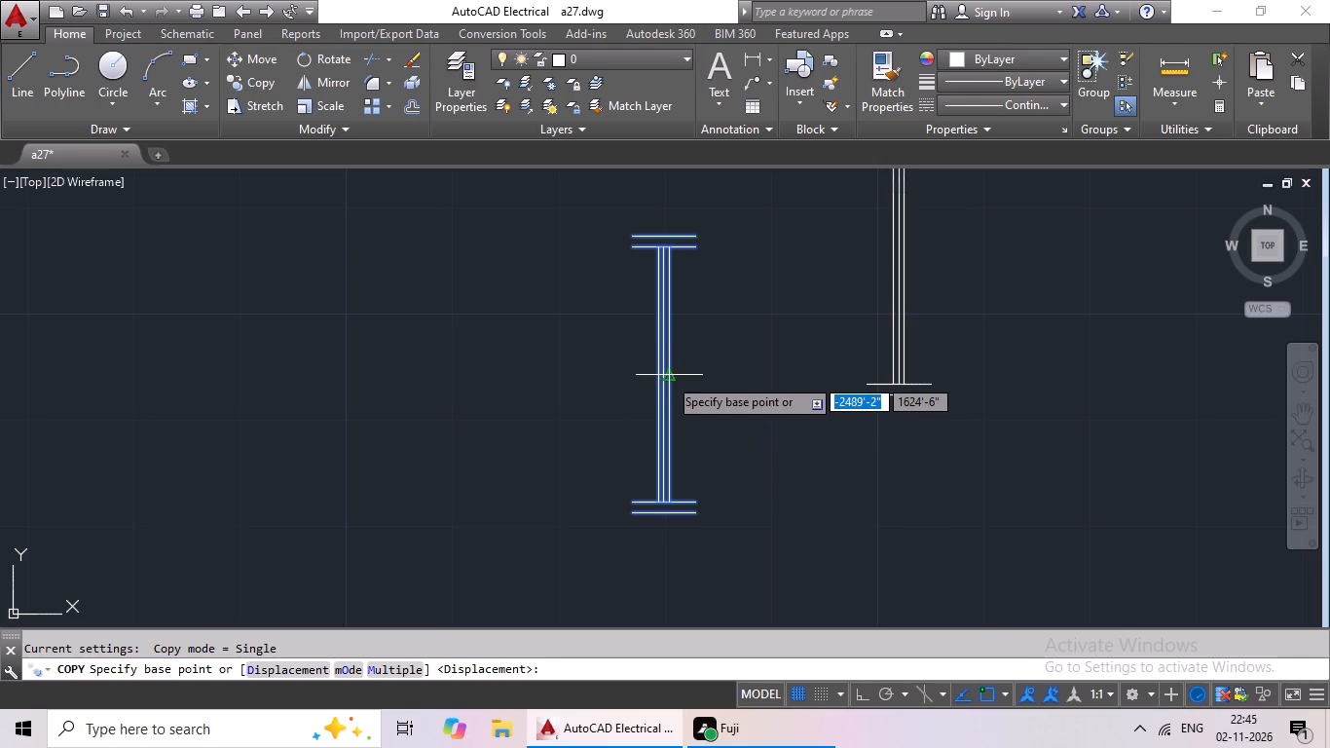
{"action": "scroll", "coordinate": [667, 377], "scroll_direction": "up", "scroll_amount": 3}
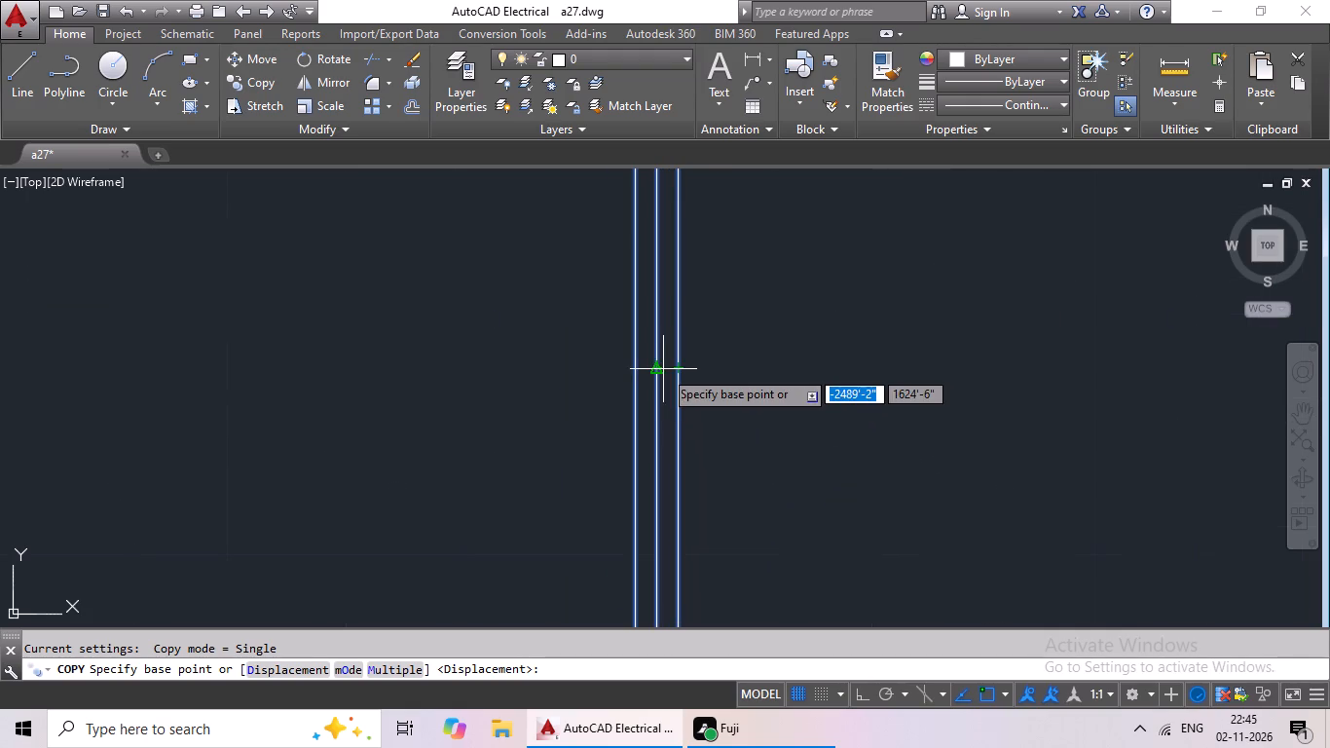
{"action": "left_click_drag", "start_coordinate": [655, 367], "coordinate": [641, 367]}
{"action": "scroll", "coordinate": [372, 418], "scroll_direction": "down", "scroll_amount": 3}
{"action": "middle_click_drag", "start_coordinate": [361, 418], "coordinate": [679, 316]}
{"action": "scroll", "coordinate": [549, 378], "scroll_direction": "down", "scroll_amount": 1}
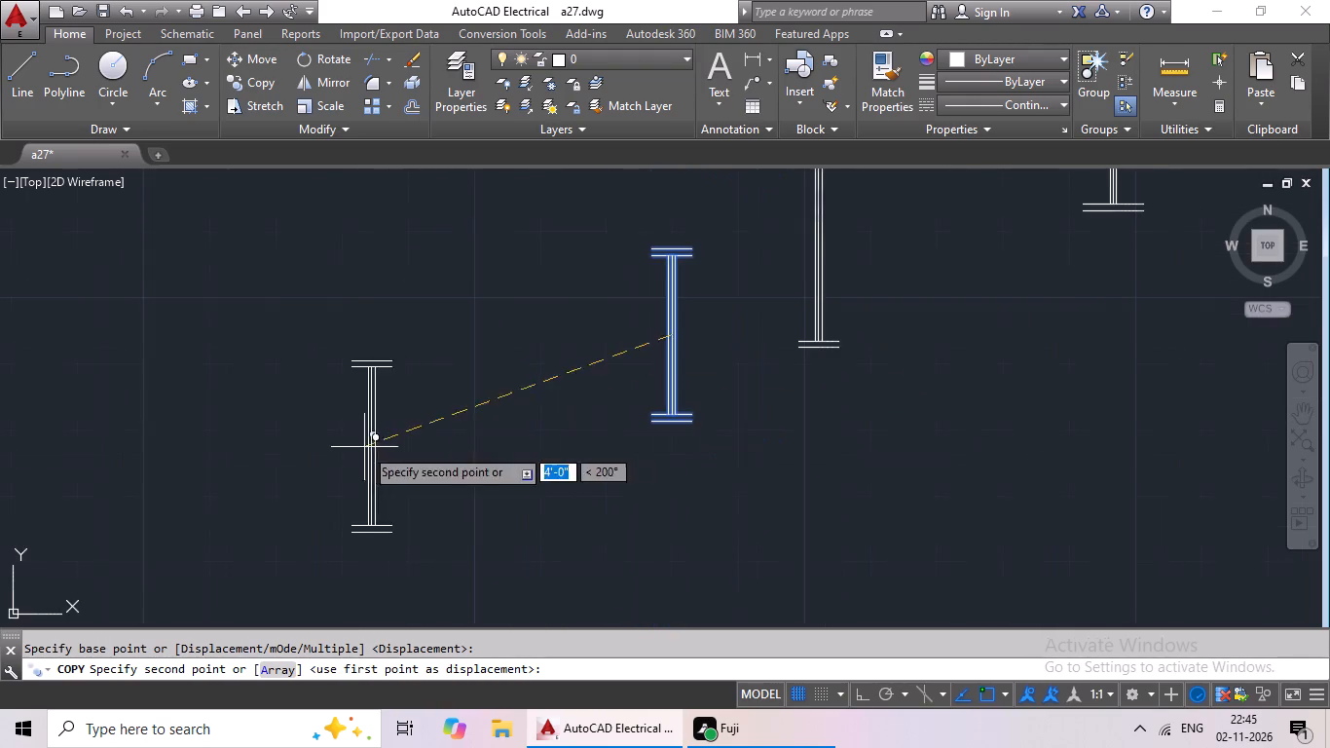
{"action": "middle_click_drag", "start_coordinate": [364, 446], "coordinate": [697, 317]}
{"action": "scroll", "coordinate": [562, 377], "scroll_direction": "down", "scroll_amount": 1}
{"action": "middle_click_drag", "start_coordinate": [445, 418], "coordinate": [823, 326]}
{"action": "scroll", "coordinate": [522, 416], "scroll_direction": "down", "scroll_amount": 1}
{"action": "middle_click_drag", "start_coordinate": [475, 433], "coordinate": [689, 348]}
{"action": "middle_click_drag", "start_coordinate": [326, 430], "coordinate": [578, 392]}
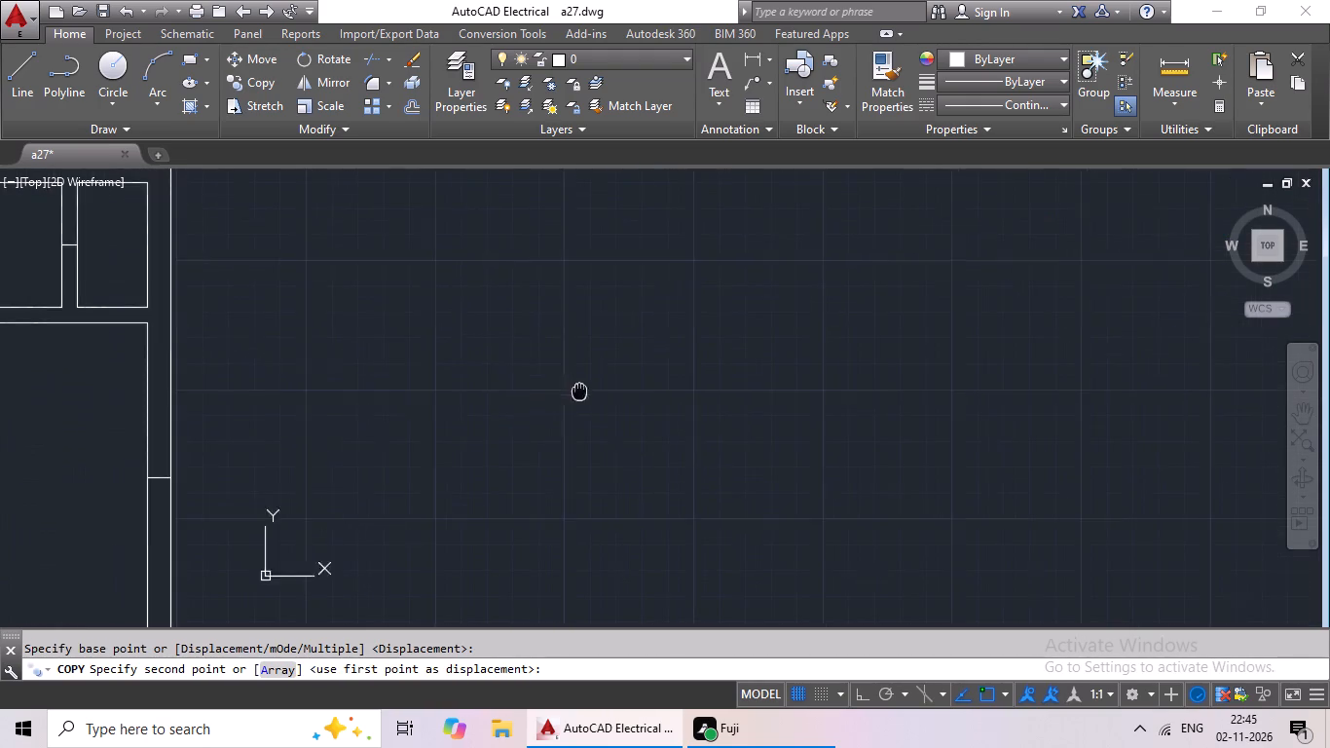
{"action": "scroll", "coordinate": [275, 391], "scroll_direction": "down", "scroll_amount": 1}
{"action": "middle_click_drag", "start_coordinate": [272, 394], "coordinate": [455, 382]}
{"action": "middle_click_drag", "start_coordinate": [450, 417], "coordinate": [615, 488]}
{"action": "scroll", "coordinate": [504, 350], "scroll_direction": "up", "scroll_amount": 4}
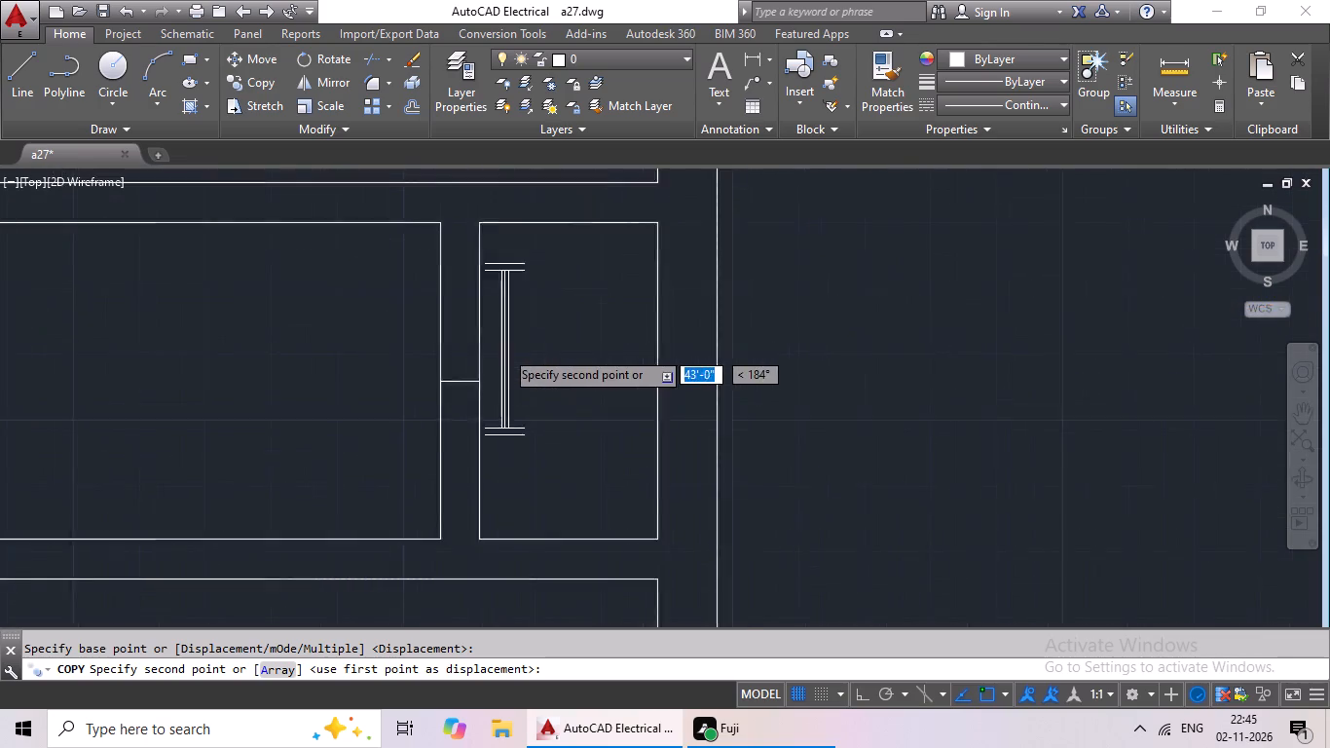
{"action": "left_click", "coordinate": [426, 396]}
Copy the shorter narrow-ended vertical section by its midpoint onto the cross mark in the small west toilet's partition wall.
{"action": "scroll", "coordinate": [622, 398], "scroll_direction": "down", "scroll_amount": 4}
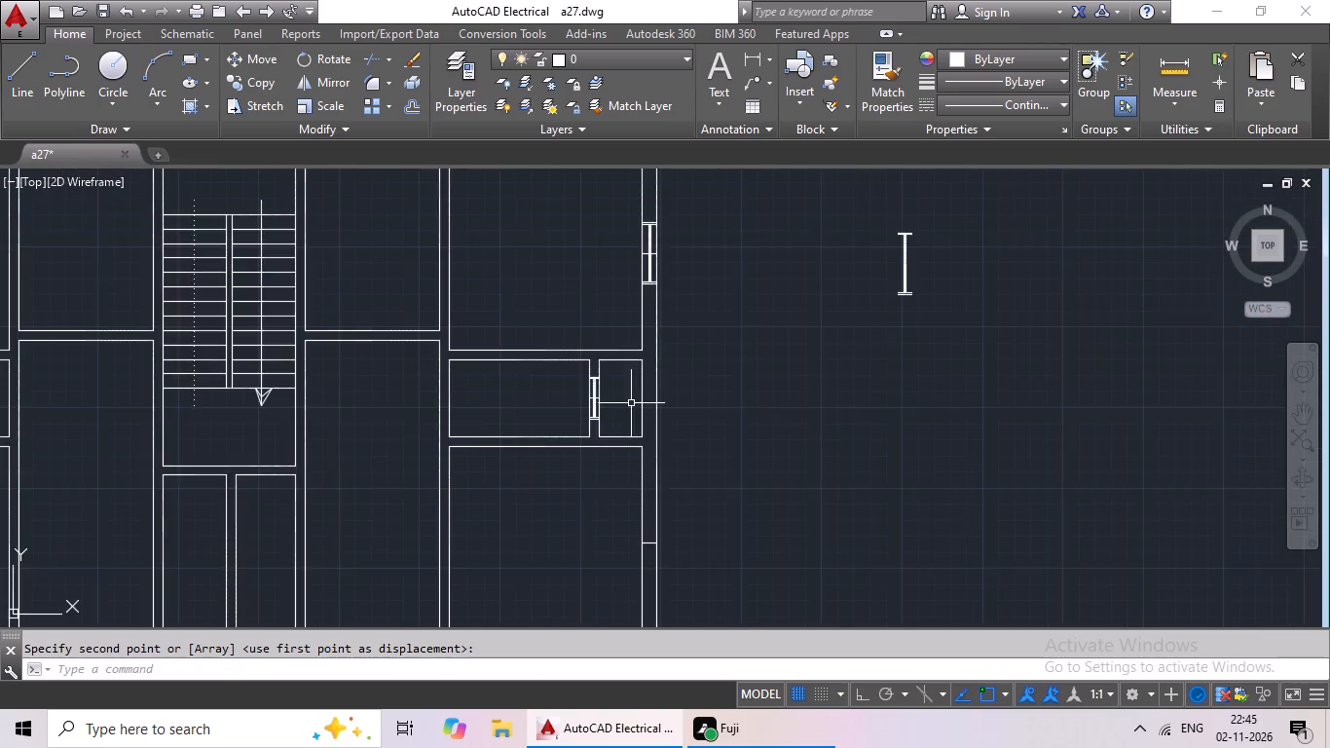
{"action": "scroll", "coordinate": [686, 406], "scroll_direction": "down", "scroll_amount": 2}
{"action": "middle_click_drag", "start_coordinate": [856, 399], "coordinate": [559, 375]}
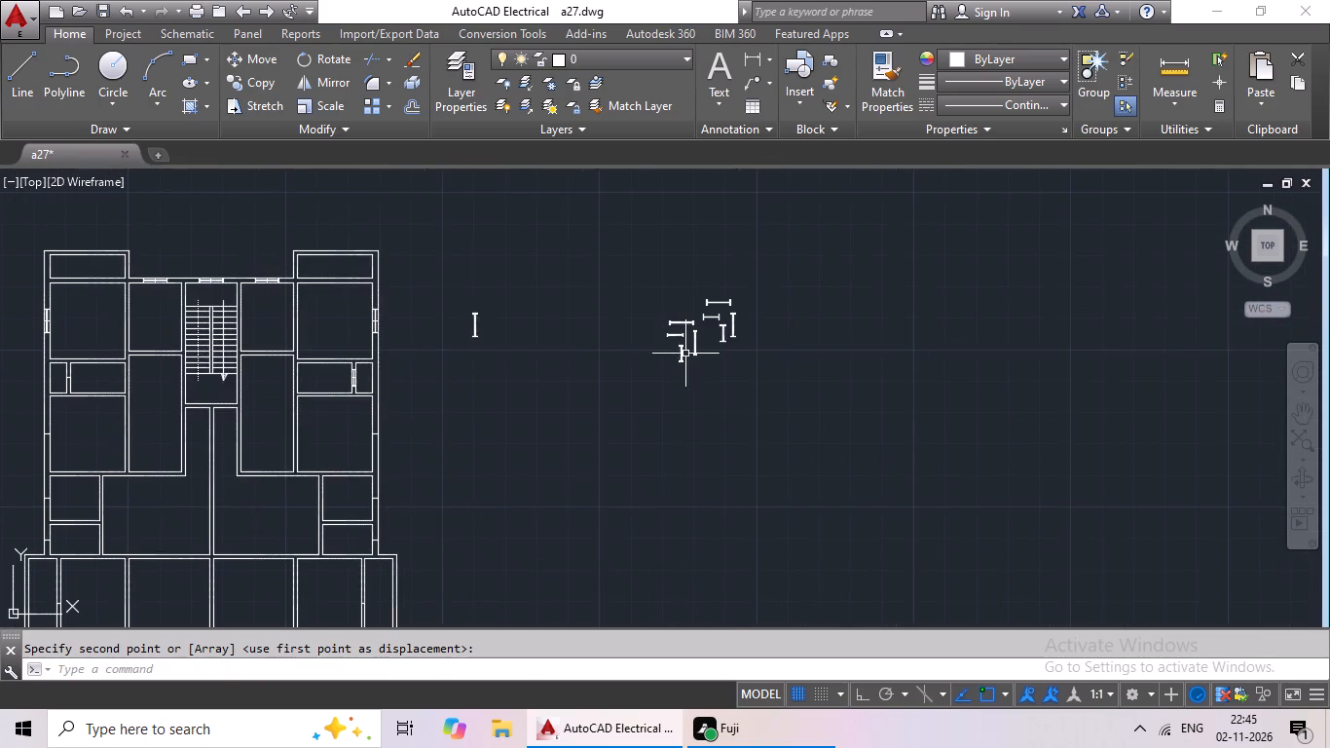
{"action": "scroll", "coordinate": [686, 354], "scroll_direction": "up", "scroll_amount": 4}
{"action": "left_click_drag", "start_coordinate": [683, 295], "coordinate": [598, 424]}
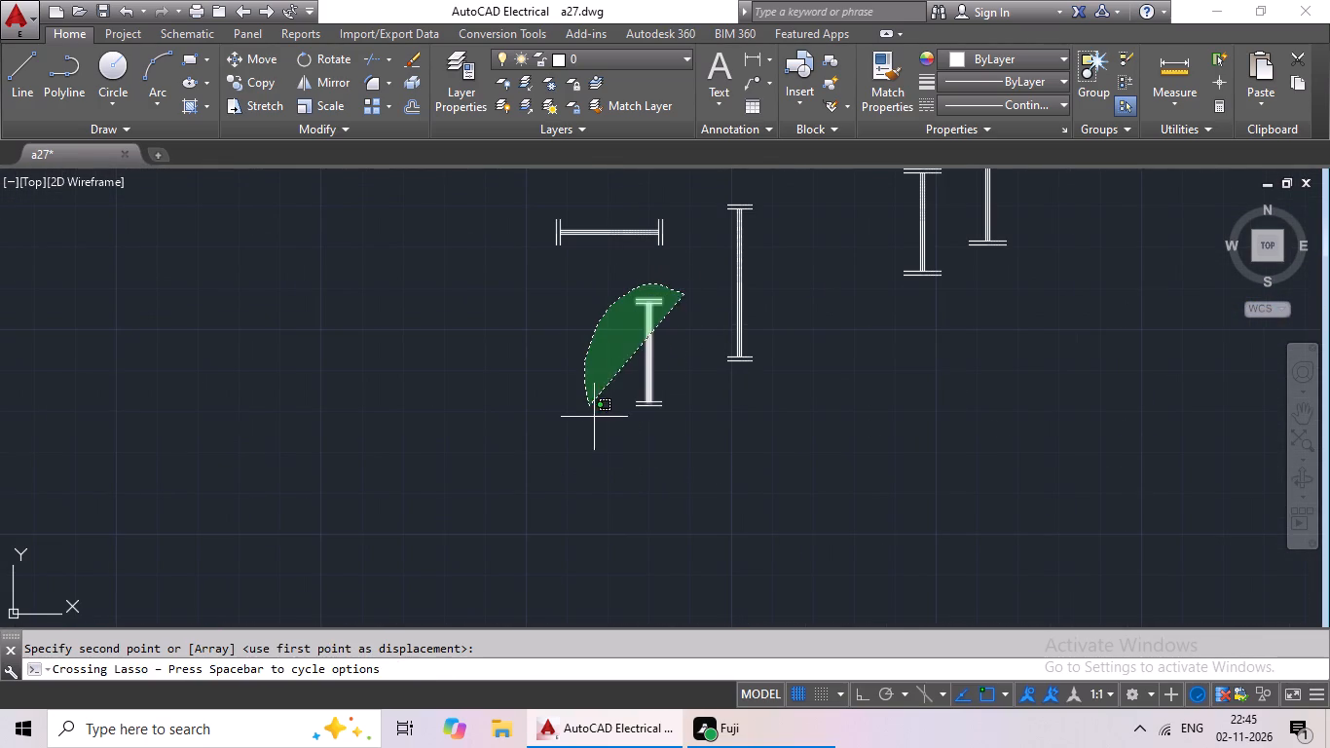
{"action": "left_click_drag", "start_coordinate": [598, 424], "coordinate": [706, 471]}
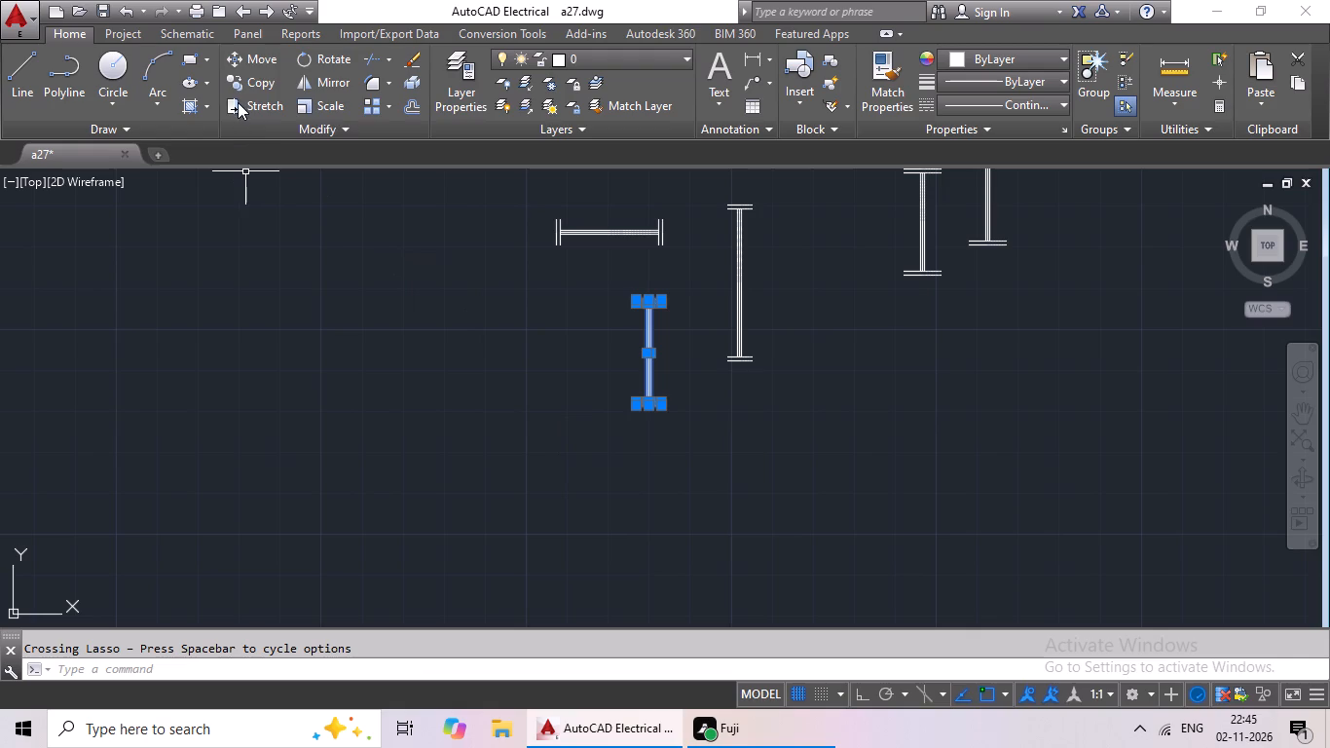
{"action": "left_click", "coordinate": [246, 89]}
{"action": "scroll", "coordinate": [692, 379], "scroll_direction": "up", "scroll_amount": 3}
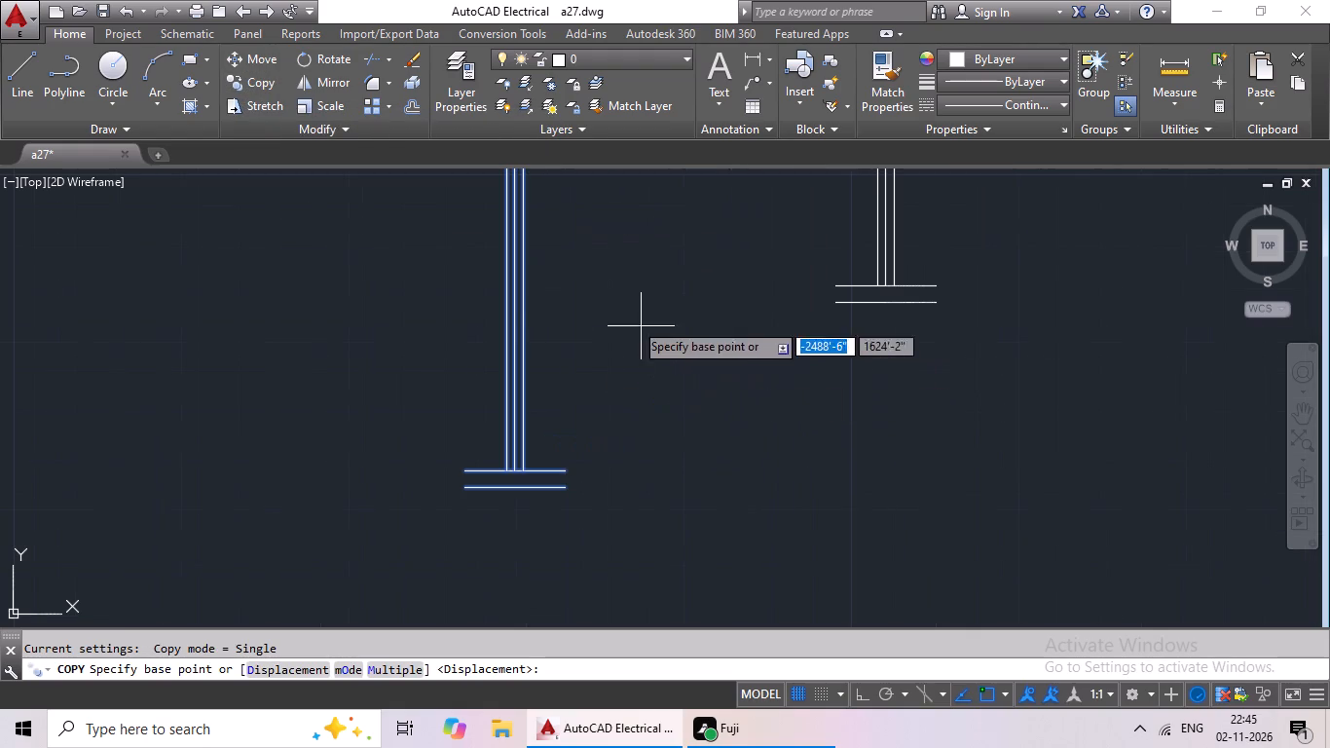
{"action": "left_click_drag", "start_coordinate": [512, 273], "coordinate": [505, 281]}
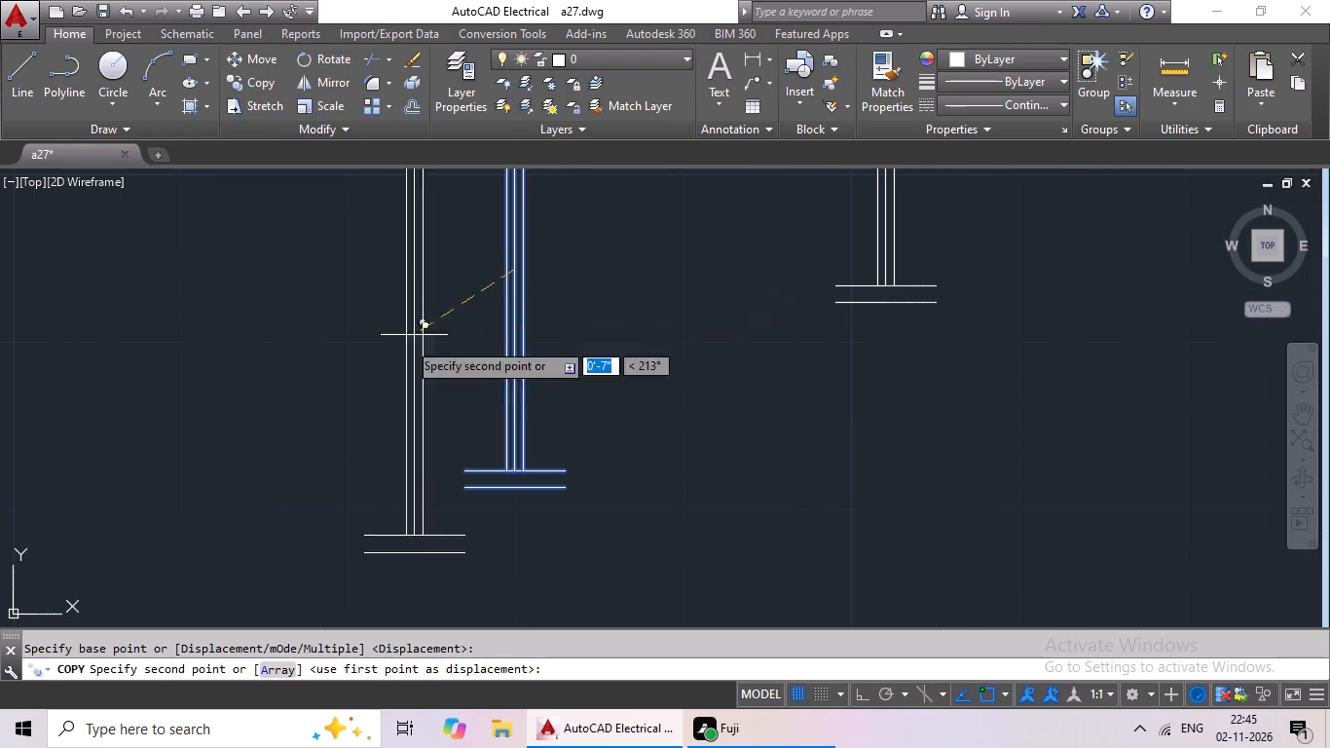
{"action": "scroll", "coordinate": [378, 370], "scroll_direction": "down", "scroll_amount": 3}
{"action": "middle_click_drag", "start_coordinate": [374, 373], "coordinate": [535, 252]}
{"action": "middle_click_drag", "start_coordinate": [364, 286], "coordinate": [680, 231]}
{"action": "scroll", "coordinate": [461, 319], "scroll_direction": "down", "scroll_amount": 1}
{"action": "middle_click_drag", "start_coordinate": [409, 356], "coordinate": [652, 332]}
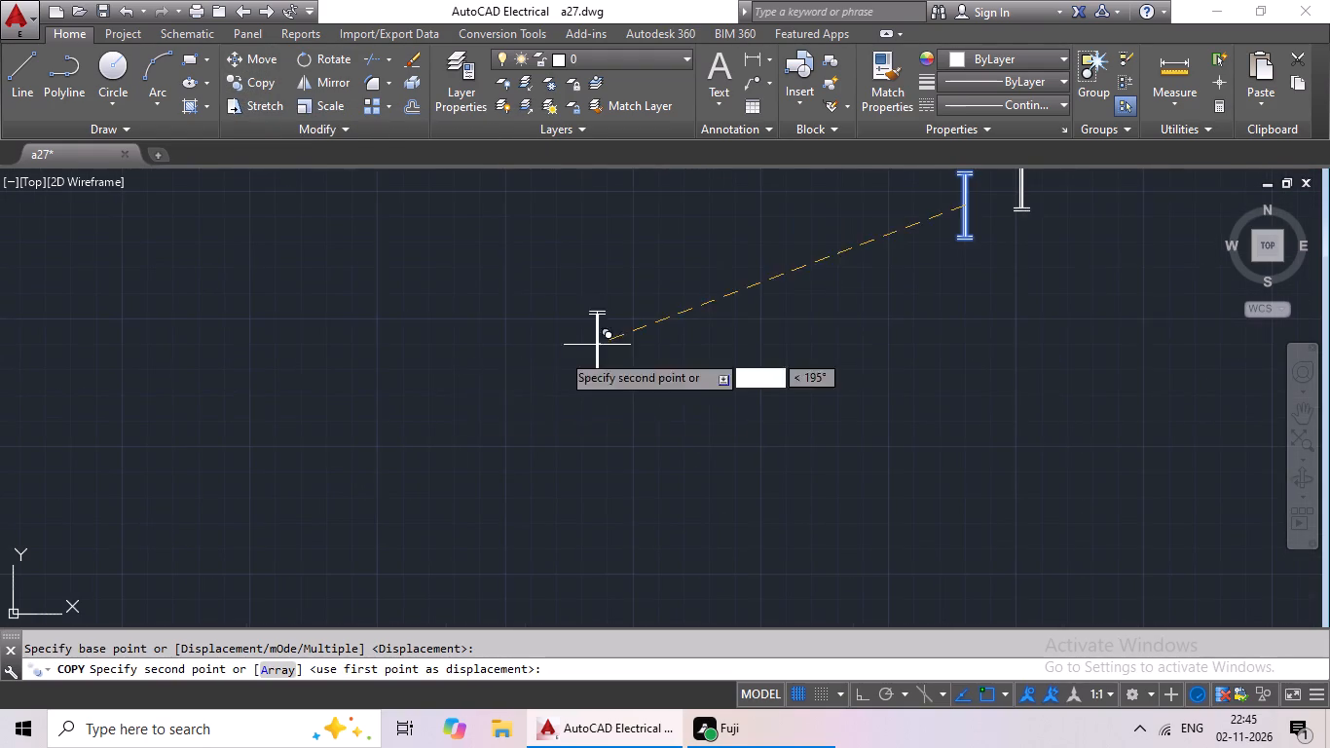
{"action": "middle_click_drag", "start_coordinate": [458, 398], "coordinate": [711, 367]}
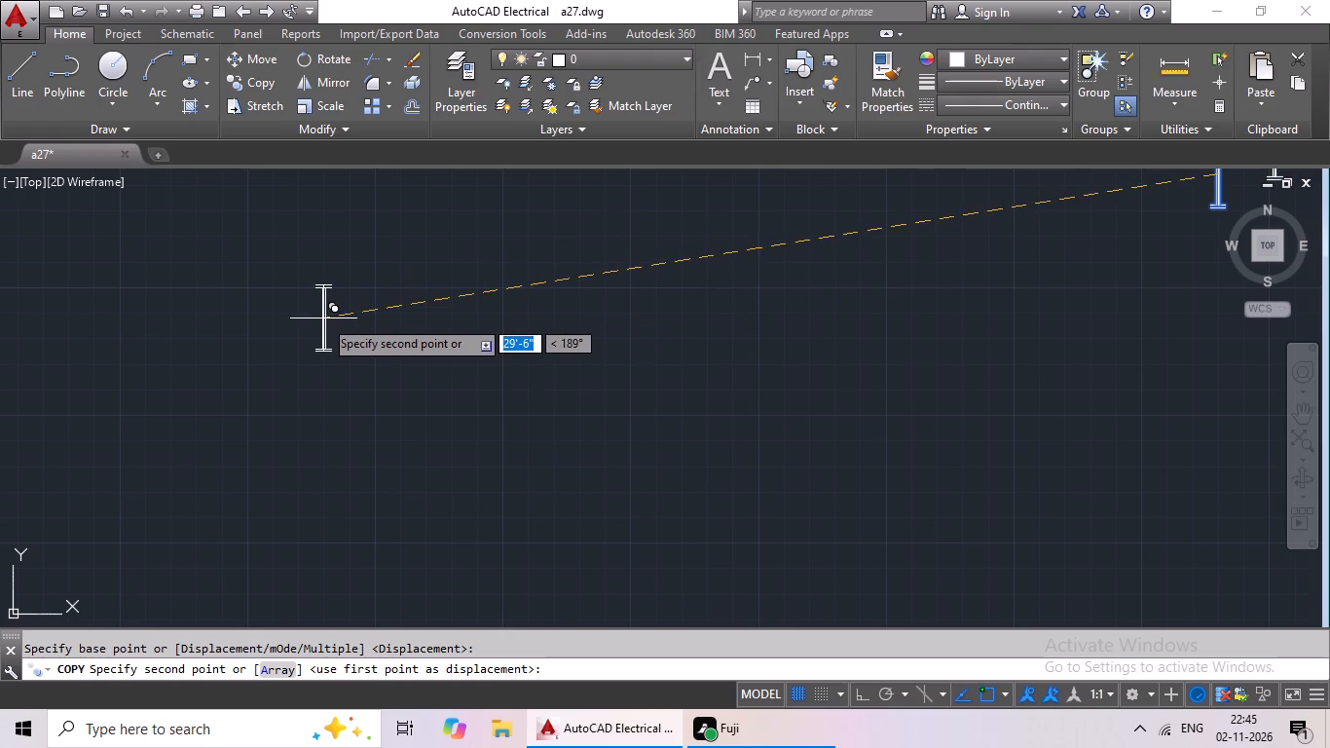
{"action": "middle_click_drag", "start_coordinate": [357, 309], "coordinate": [461, 282]}
{"action": "middle_click_drag", "start_coordinate": [210, 353], "coordinate": [318, 305]}
{"action": "middle_click_drag", "start_coordinate": [325, 321], "coordinate": [358, 311]}
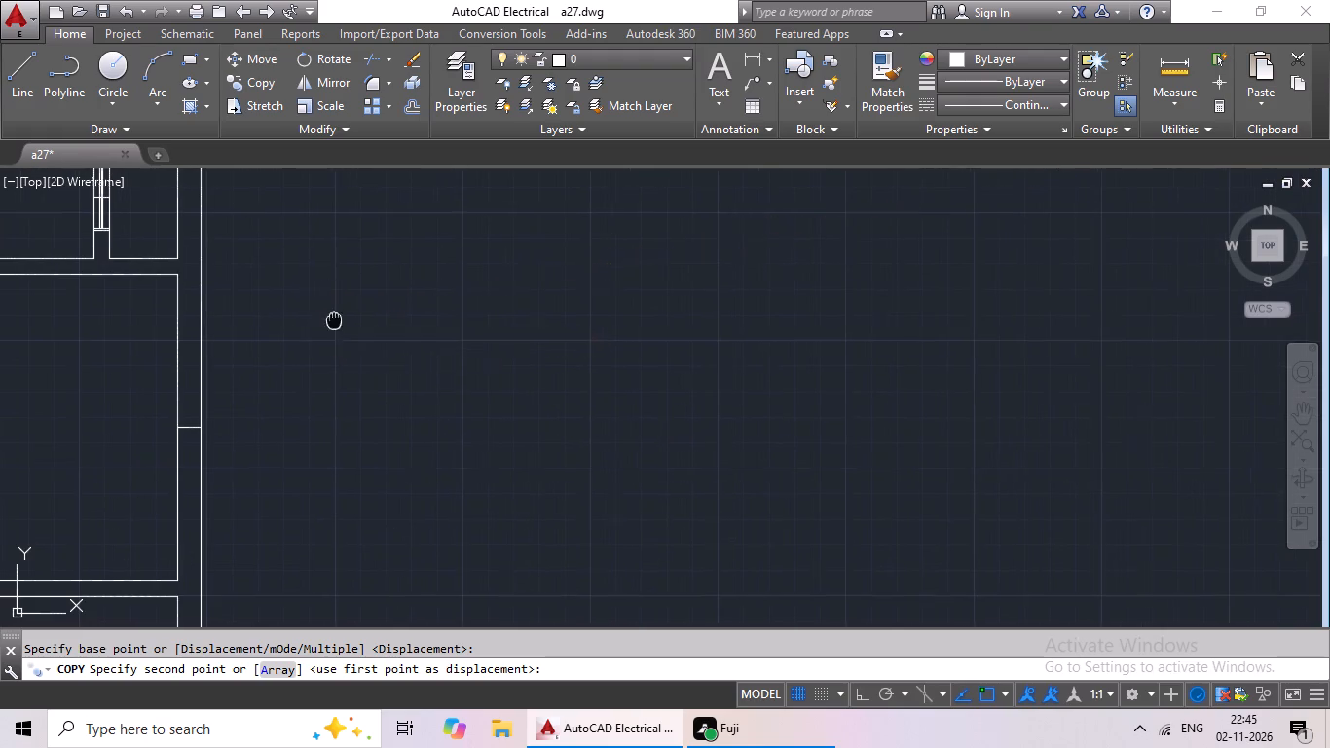
{"action": "middle_click_drag", "start_coordinate": [358, 311], "coordinate": [488, 261]}
{"action": "middle_click_drag", "start_coordinate": [51, 373], "coordinate": [311, 324]}
{"action": "scroll", "coordinate": [262, 345], "scroll_direction": "down", "scroll_amount": 1}
{"action": "middle_click_drag", "start_coordinate": [226, 373], "coordinate": [535, 354]}
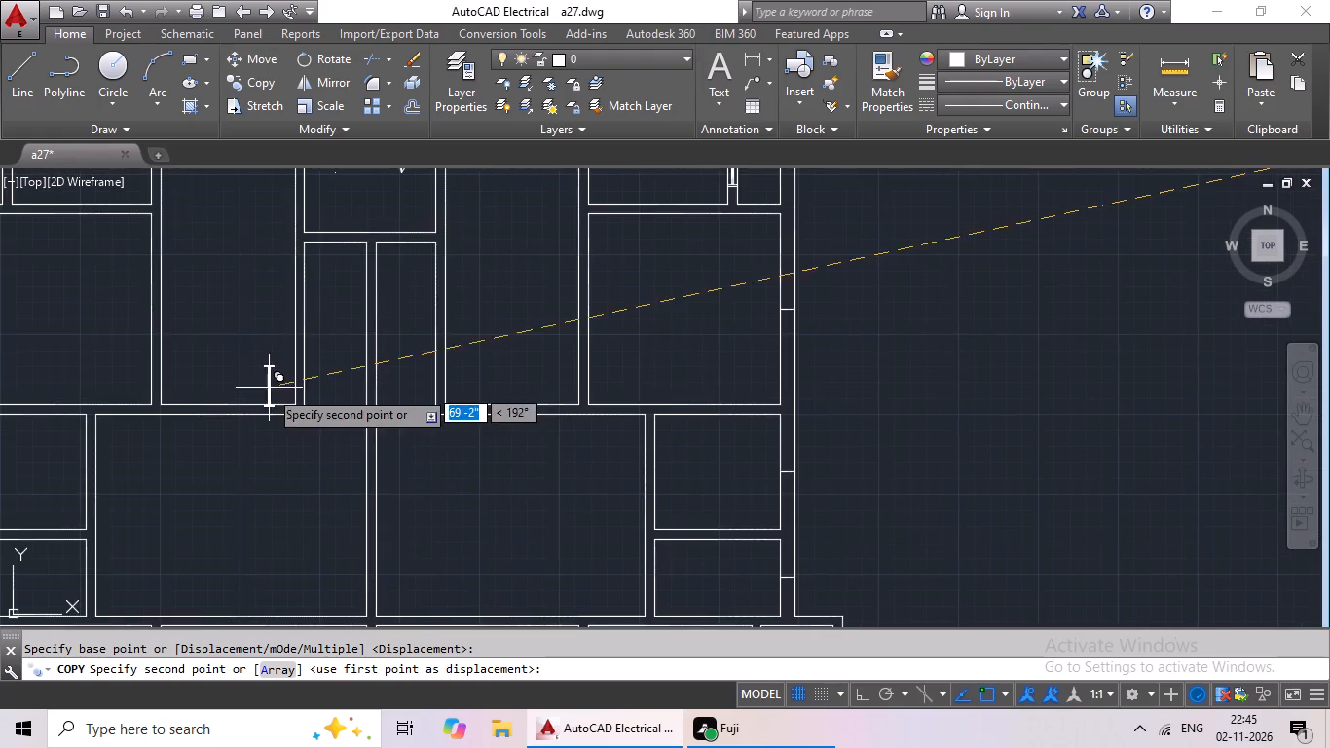
{"action": "middle_click_drag", "start_coordinate": [444, 428], "coordinate": [579, 419]}
{"action": "middle_click_drag", "start_coordinate": [19, 381], "coordinate": [397, 471]}
{"action": "middle_click_drag", "start_coordinate": [584, 411], "coordinate": [555, 580]}
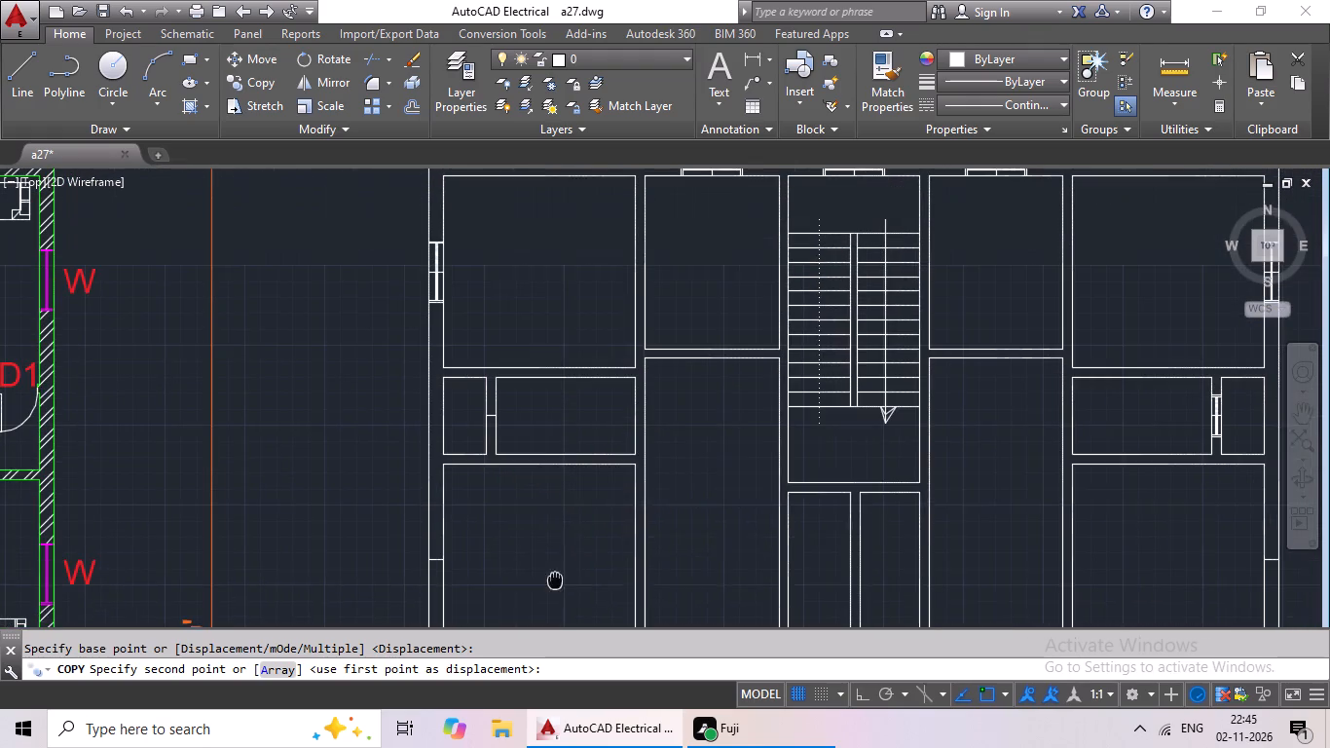
{"action": "scroll", "coordinate": [484, 427], "scroll_direction": "up", "scroll_amount": 4}
{"action": "left_click", "coordinate": [514, 391]}
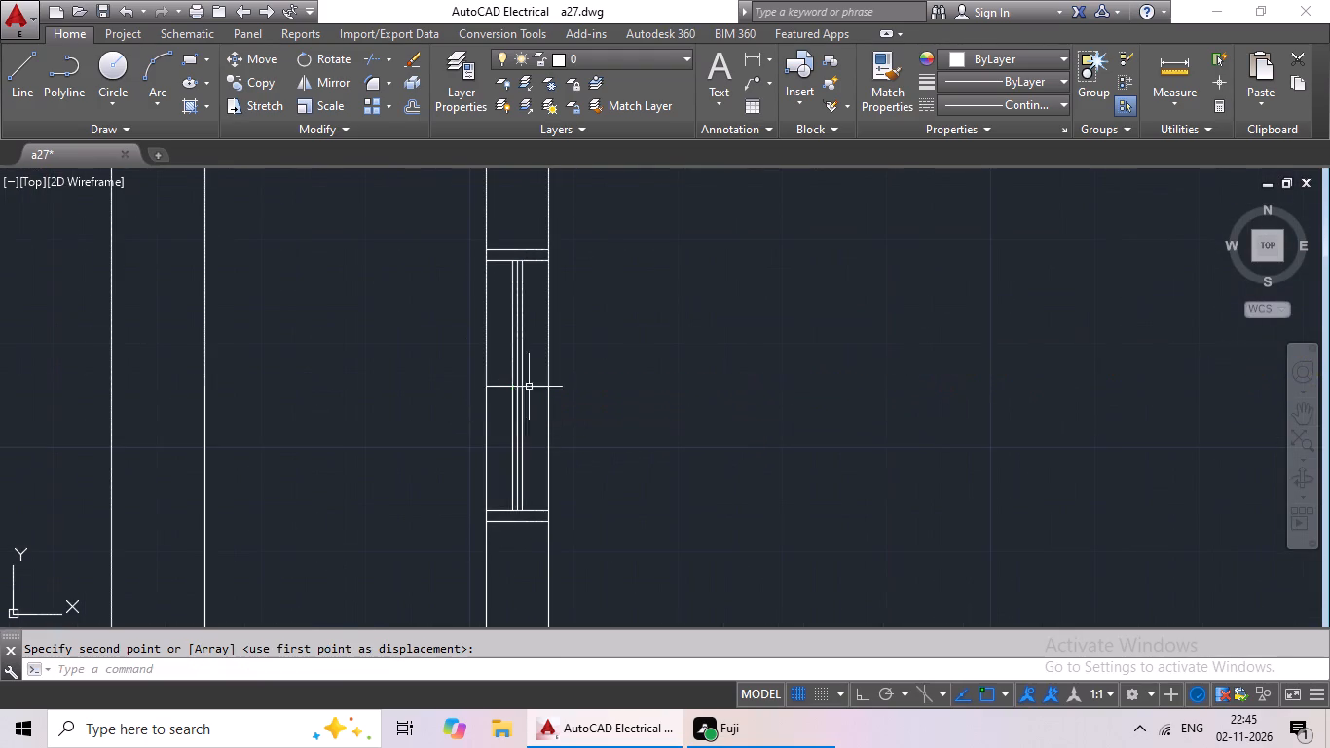
Copy the vertical section beside the floor plan by its midpoint onto the cross mark in the east outer wall of the room below the toilet.
{"action": "scroll", "coordinate": [726, 385], "scroll_direction": "down", "scroll_amount": 3}
{"action": "middle_click_drag", "start_coordinate": [840, 414], "coordinate": [658, 429]}
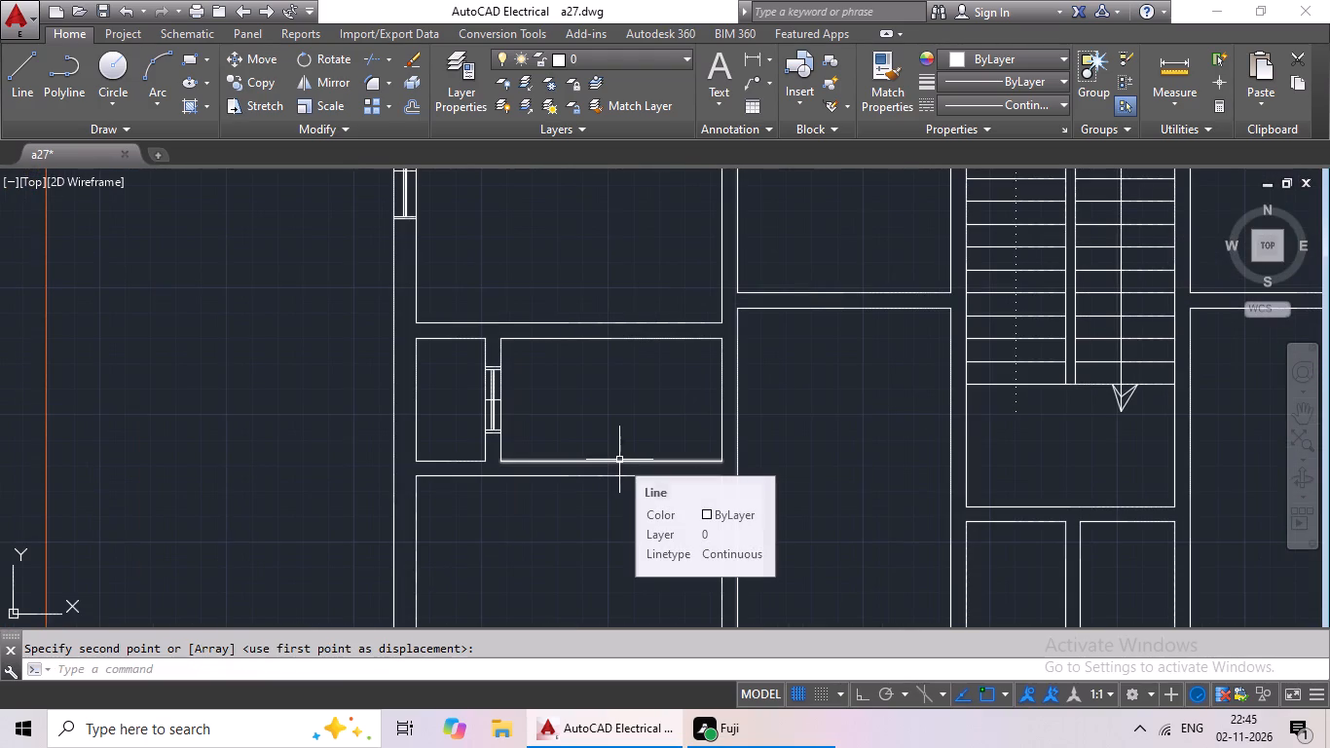
{"action": "scroll", "coordinate": [811, 401], "scroll_direction": "down", "scroll_amount": 2}
{"action": "middle_click_drag", "start_coordinate": [842, 419], "coordinate": [681, 373]}
{"action": "middle_click_drag", "start_coordinate": [833, 407], "coordinate": [672, 411]}
{"action": "middle_click_drag", "start_coordinate": [960, 386], "coordinate": [675, 447]}
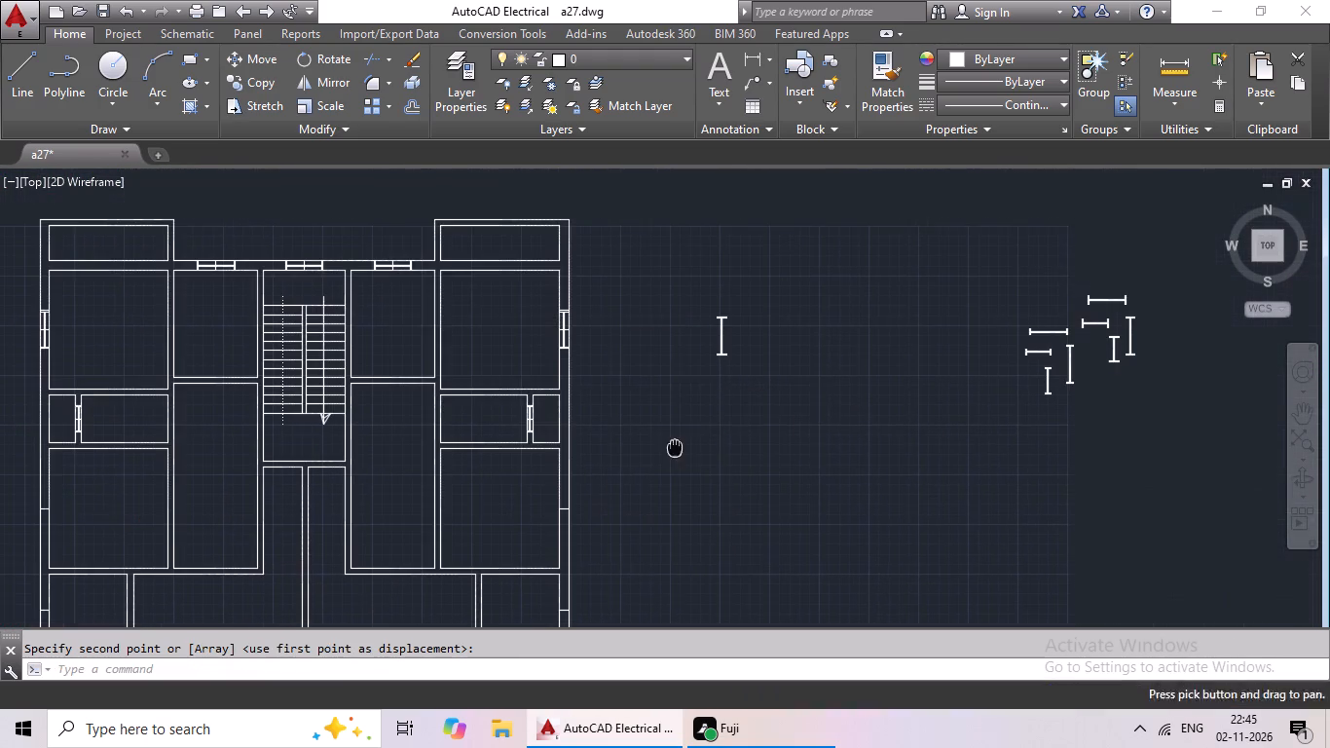
{"action": "middle_click_drag", "start_coordinate": [831, 421], "coordinate": [600, 478]}
{"action": "scroll", "coordinate": [895, 372], "scroll_direction": "up", "scroll_amount": 3}
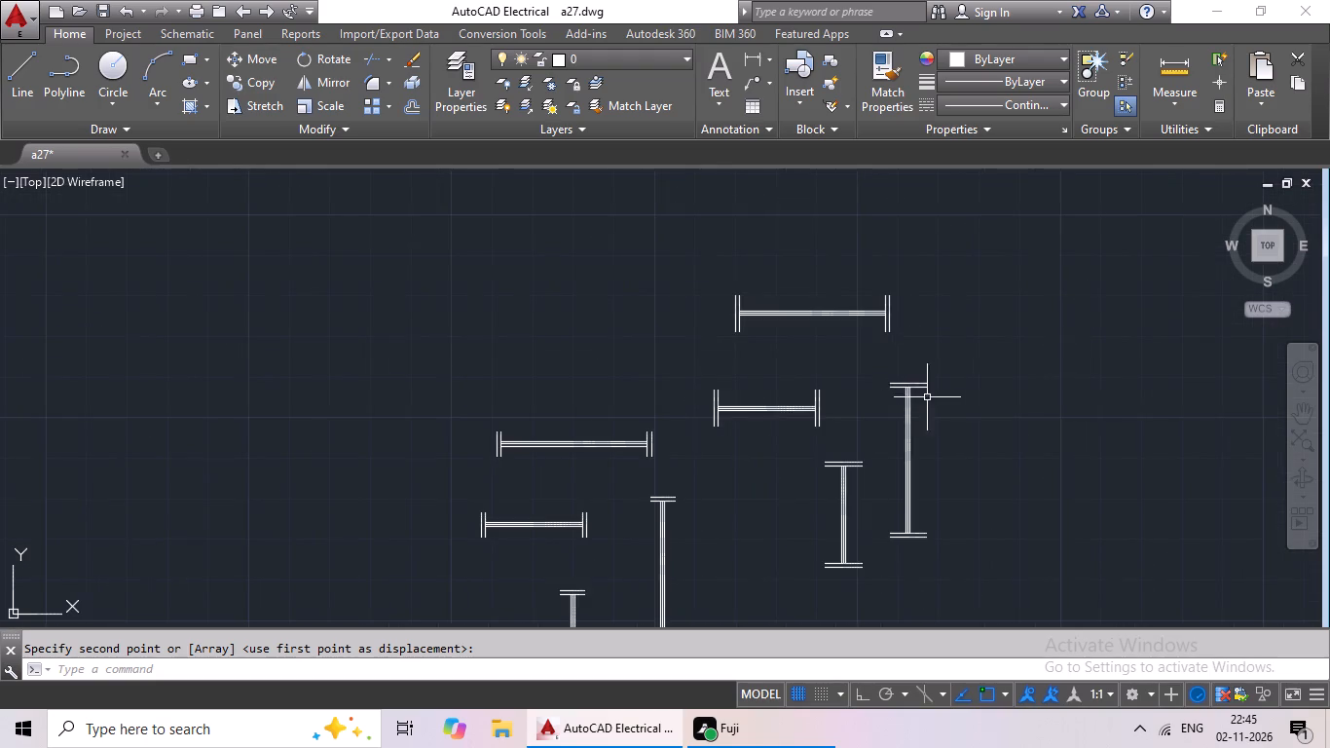
{"action": "middle_click_drag", "start_coordinate": [716, 397], "coordinate": [1073, 332]}
{"action": "middle_click_drag", "start_coordinate": [146, 453], "coordinate": [691, 383]}
{"action": "left_click_drag", "start_coordinate": [306, 254], "coordinate": [206, 204]}
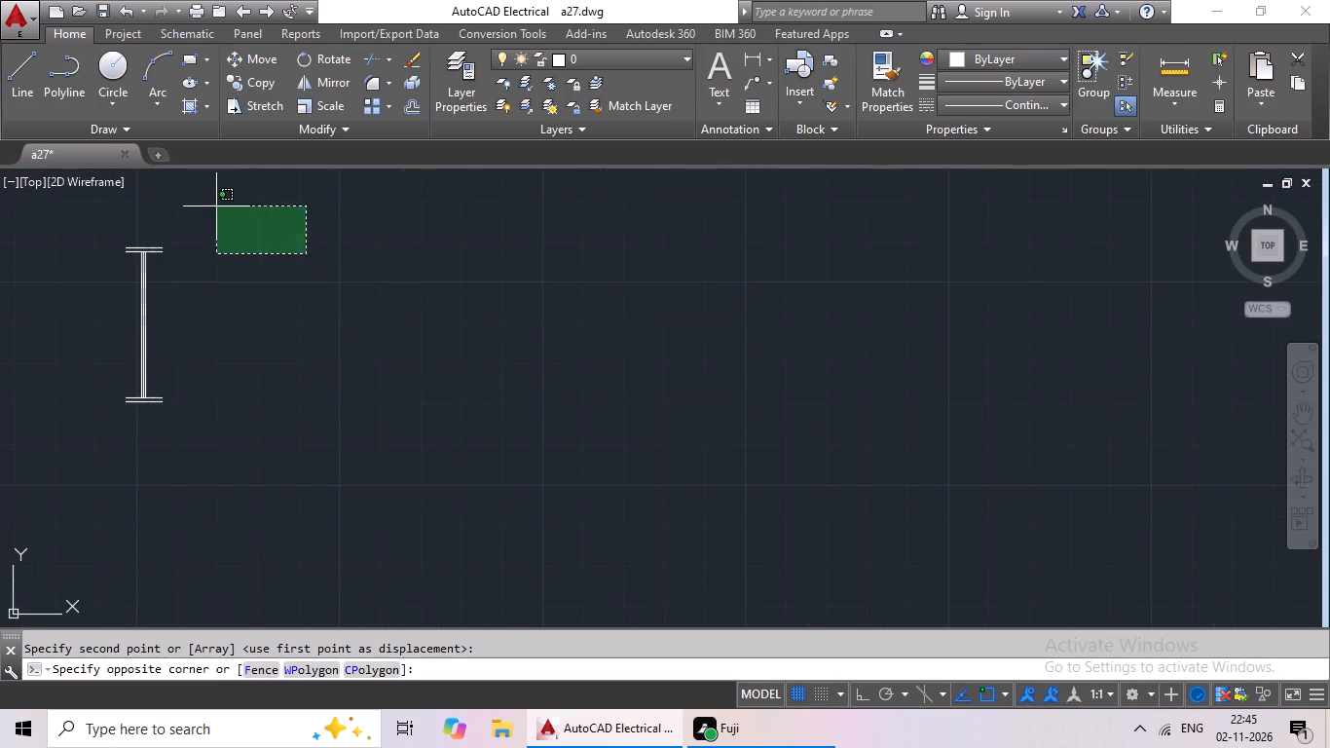
{"action": "left_click_drag", "start_coordinate": [206, 204], "coordinate": [309, 424]}
{"action": "left_click_drag", "start_coordinate": [253, 77], "coordinate": [258, 86]}
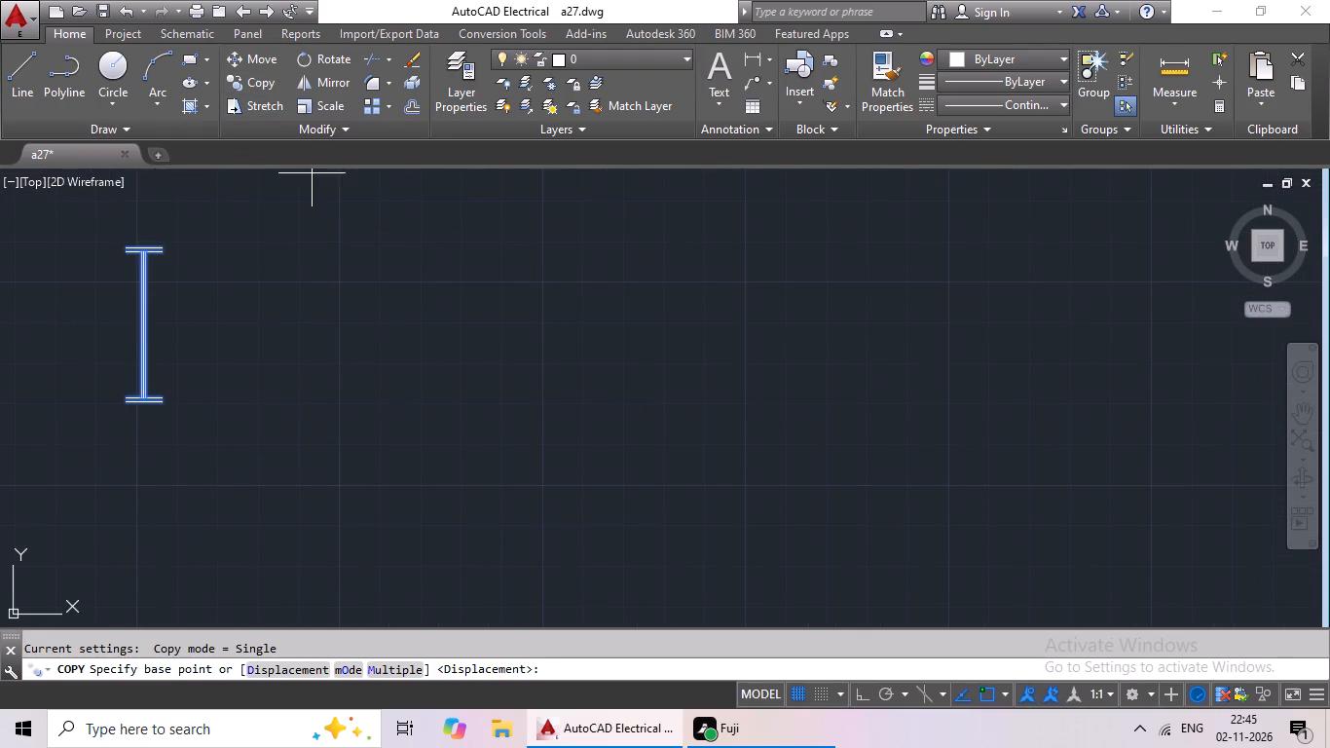
{"action": "scroll", "coordinate": [309, 298], "scroll_direction": "down", "scroll_amount": 2}
{"action": "middle_click_drag", "start_coordinate": [305, 316], "coordinate": [527, 324]}
{"action": "scroll", "coordinate": [408, 318], "scroll_direction": "up", "scroll_amount": 1}
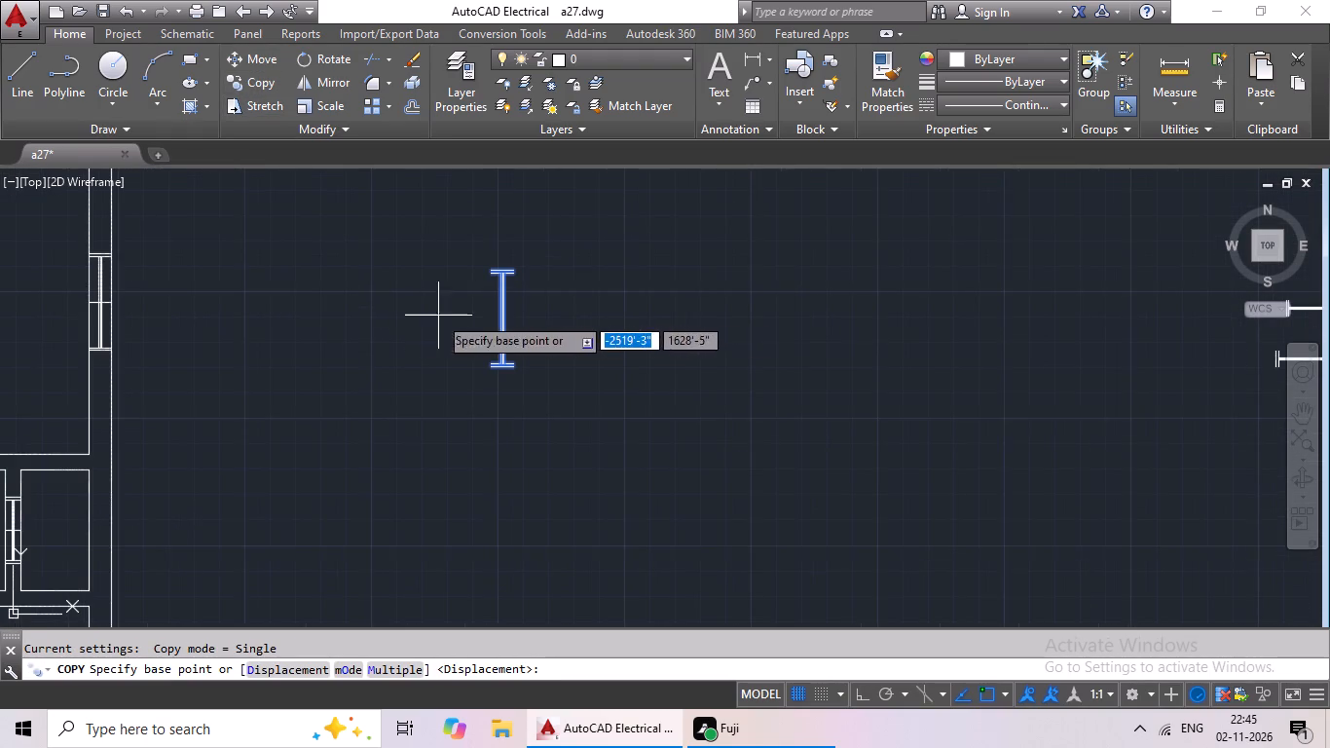
{"action": "scroll", "coordinate": [503, 313], "scroll_direction": "up", "scroll_amount": 3}
{"action": "left_click", "coordinate": [492, 333]}
{"action": "scroll", "coordinate": [406, 388], "scroll_direction": "down", "scroll_amount": 2}
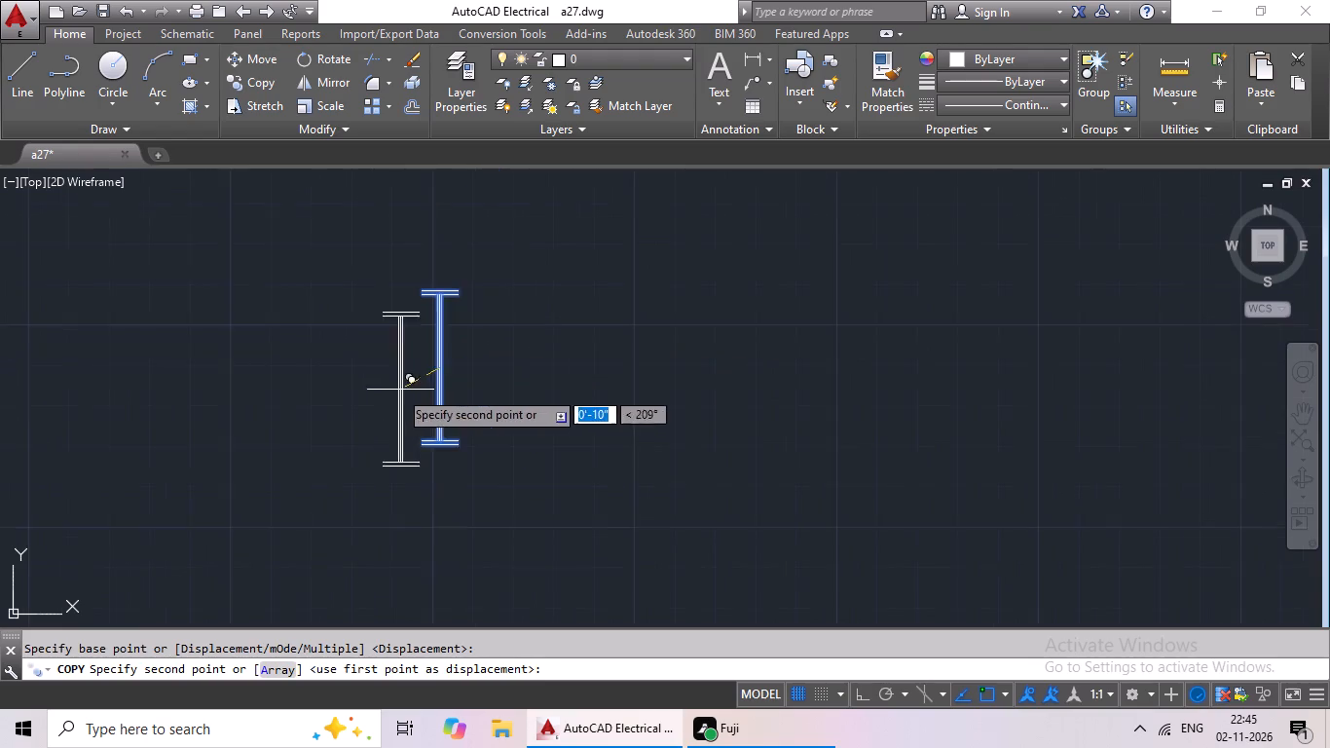
{"action": "middle_click_drag", "start_coordinate": [398, 390], "coordinate": [540, 152]}
{"action": "middle_click_drag", "start_coordinate": [336, 402], "coordinate": [481, 284]}
{"action": "middle_click_drag", "start_coordinate": [368, 420], "coordinate": [573, 358]}
{"action": "middle_click_drag", "start_coordinate": [487, 436], "coordinate": [615, 280]}
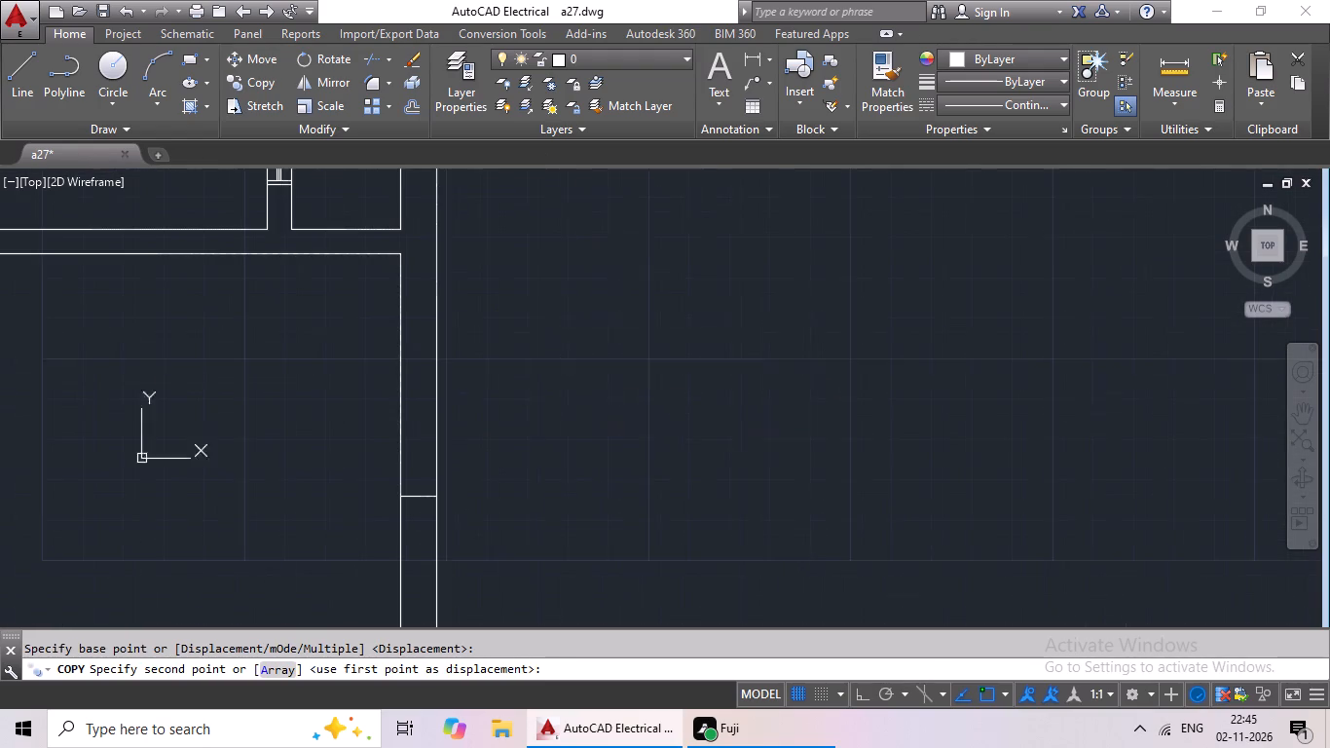
{"action": "middle_click_drag", "start_coordinate": [533, 469], "coordinate": [647, 316]}
{"action": "scroll", "coordinate": [541, 358], "scroll_direction": "up", "scroll_amount": 2}
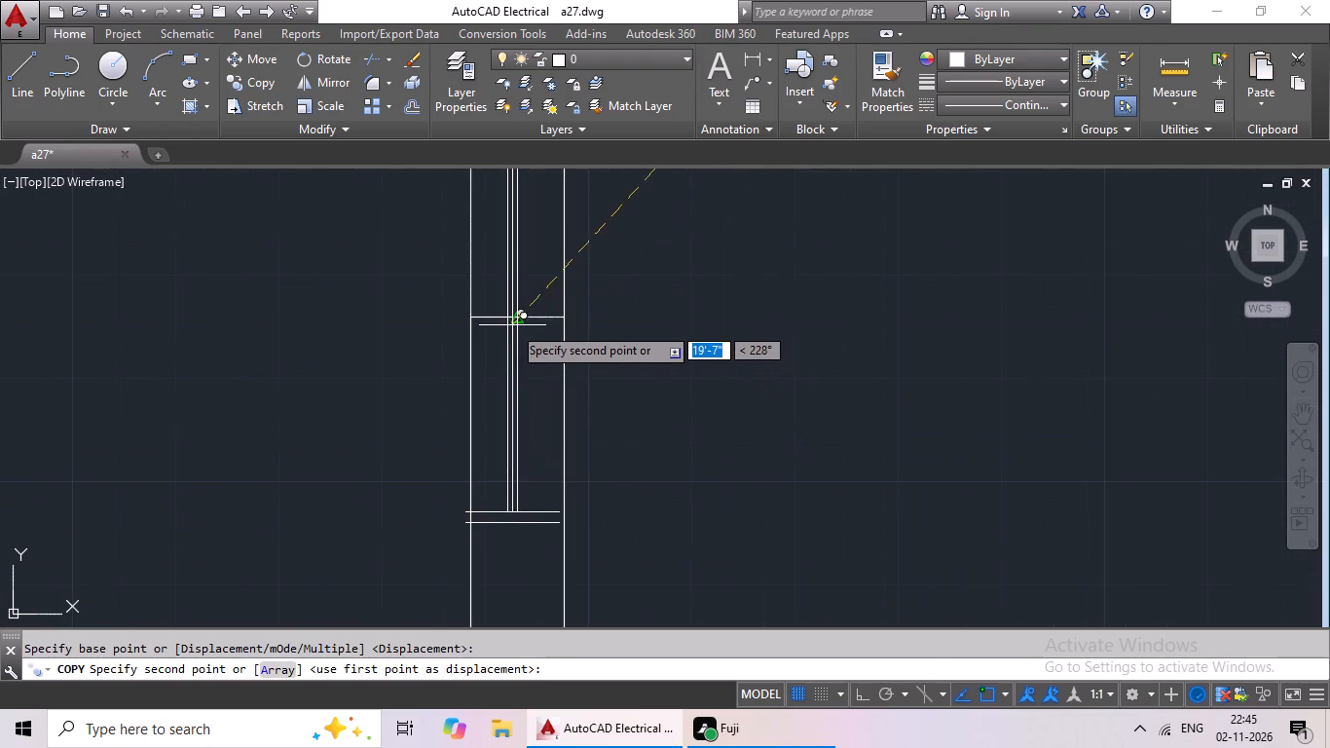
{"action": "left_click", "coordinate": [515, 316]}
{"action": "scroll", "coordinate": [773, 313], "scroll_direction": "down", "scroll_amount": 6}
{"action": "middle_click_drag", "start_coordinate": [916, 357], "coordinate": [812, 362]}
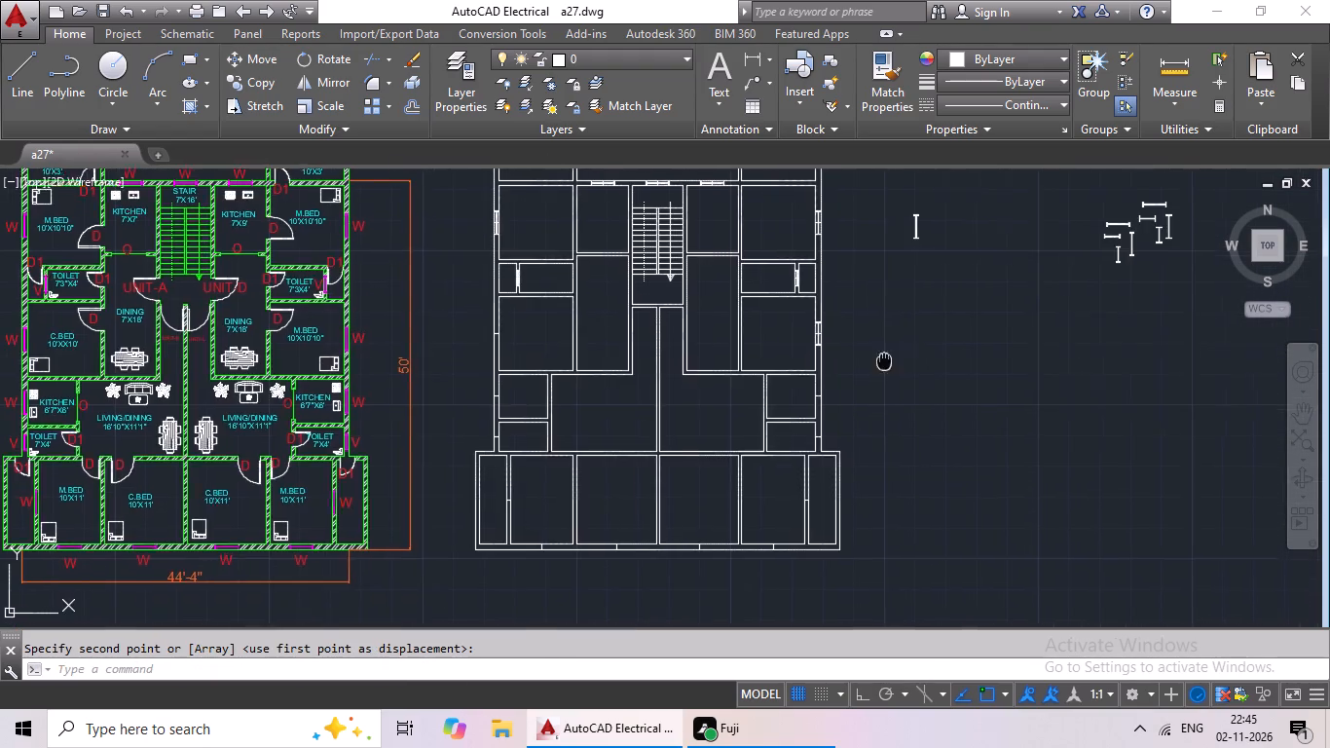
Copy the vertical section beside the floor plan by its midpoint onto the cross mark in the west outer wall of the room below the toilet.
{"action": "middle_click_drag", "start_coordinate": [812, 362], "coordinate": [747, 363]}
{"action": "middle_click_drag", "start_coordinate": [898, 348], "coordinate": [705, 452]}
{"action": "left_click_drag", "start_coordinate": [573, 284], "coordinate": [657, 346]}
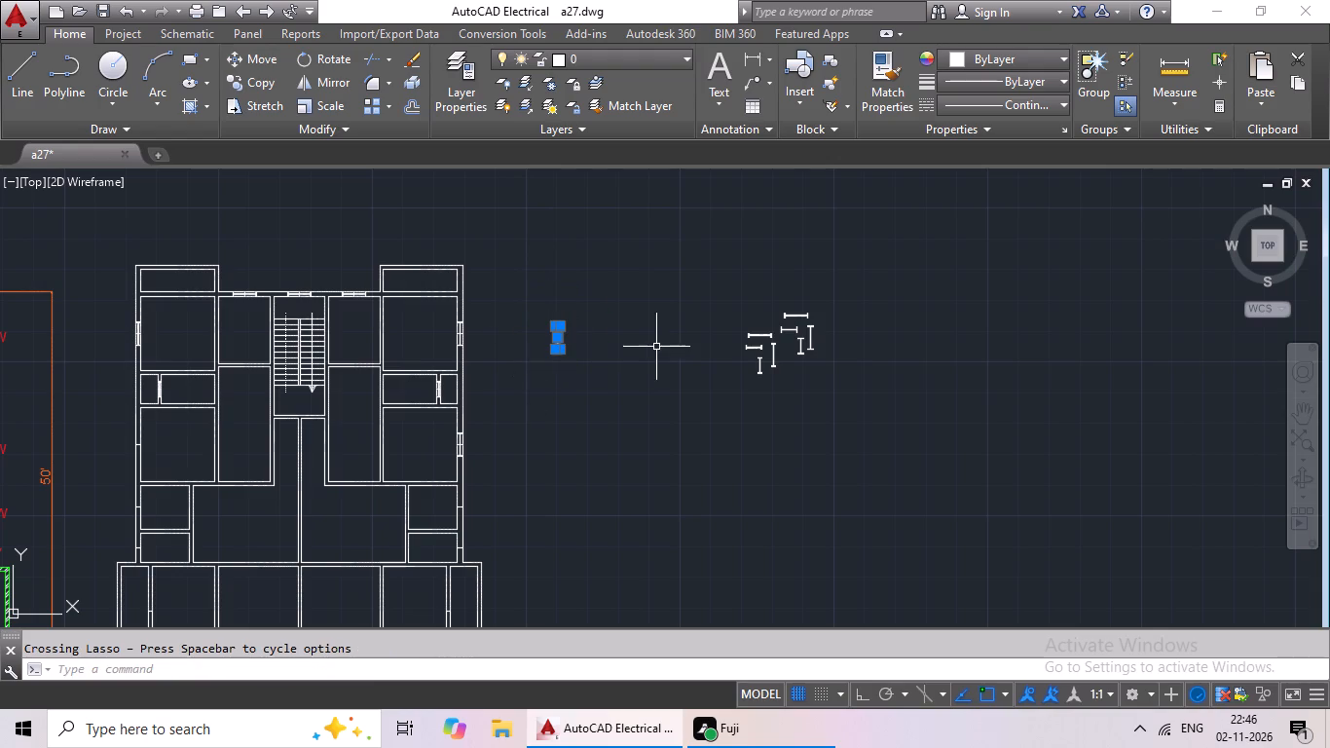
{"action": "left_click", "coordinate": [240, 79]}
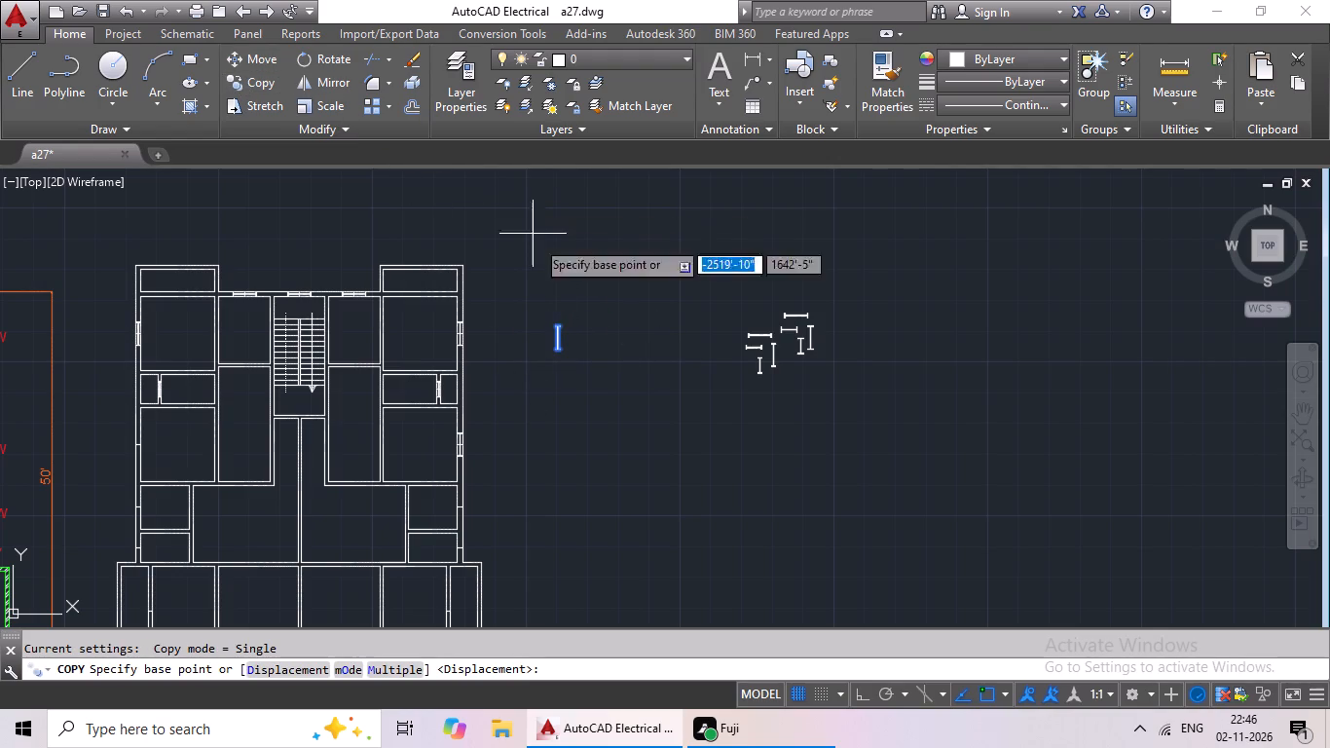
{"action": "scroll", "coordinate": [559, 331], "scroll_direction": "up", "scroll_amount": 7}
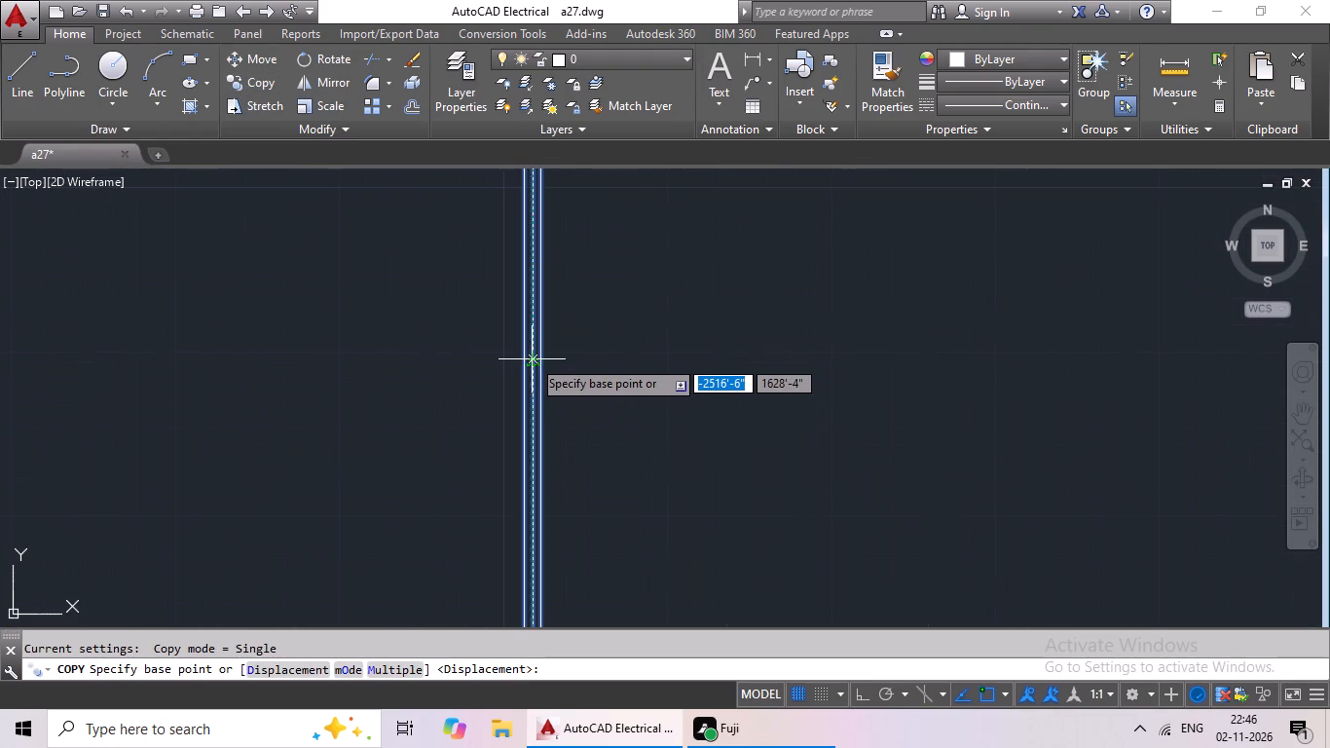
{"action": "left_click", "coordinate": [532, 356]}
{"action": "scroll", "coordinate": [394, 476], "scroll_direction": "down", "scroll_amount": 2}
{"action": "middle_click_drag", "start_coordinate": [436, 457], "coordinate": [633, 350]}
{"action": "middle_click_drag", "start_coordinate": [186, 538], "coordinate": [529, 383]}
{"action": "scroll", "coordinate": [490, 405], "scroll_direction": "down", "scroll_amount": 2}
{"action": "middle_click_drag", "start_coordinate": [303, 515], "coordinate": [524, 384]}
{"action": "middle_click_drag", "start_coordinate": [172, 542], "coordinate": [476, 416]}
{"action": "middle_click_drag", "start_coordinate": [164, 503], "coordinate": [466, 436]}
{"action": "middle_click_drag", "start_coordinate": [276, 433], "coordinate": [277, 432]}
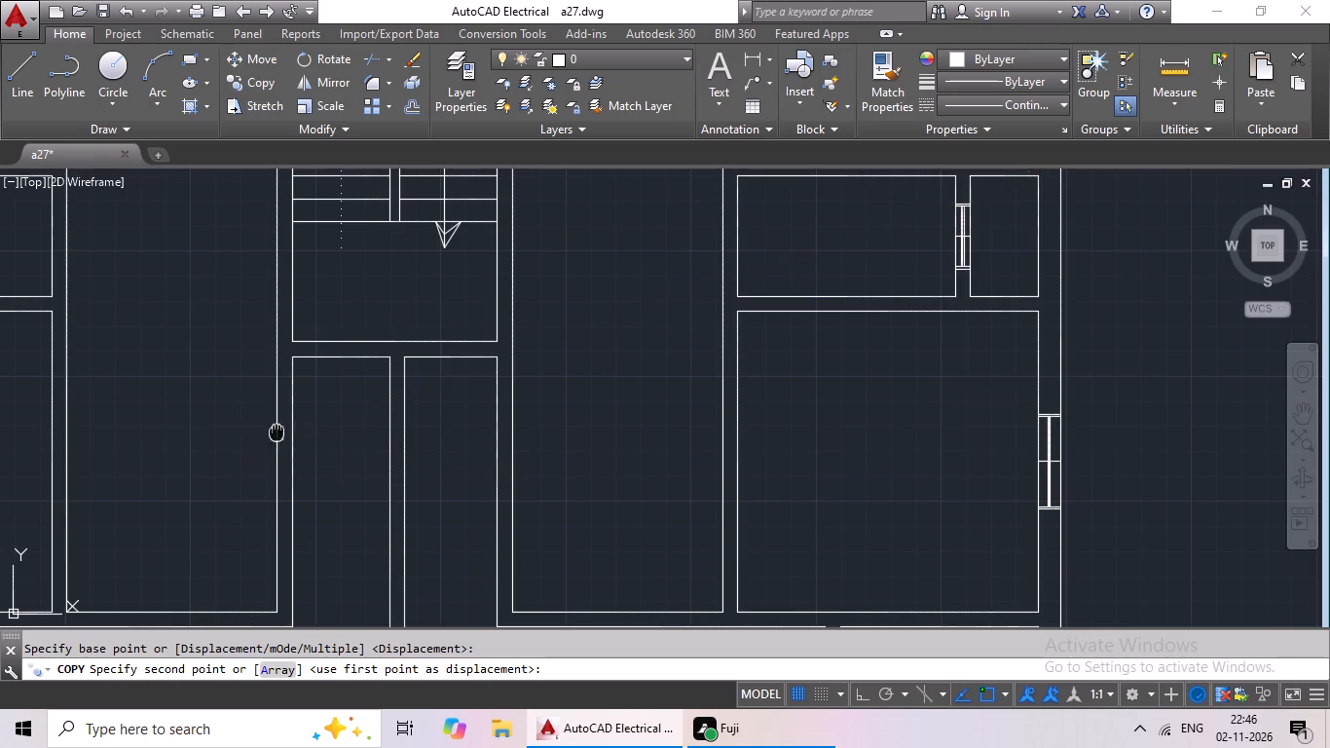
{"action": "middle_click_drag", "start_coordinate": [277, 432], "coordinate": [580, 415]}
{"action": "middle_click_drag", "start_coordinate": [353, 415], "coordinate": [537, 413]}
{"action": "middle_click_drag", "start_coordinate": [264, 467], "coordinate": [493, 422]}
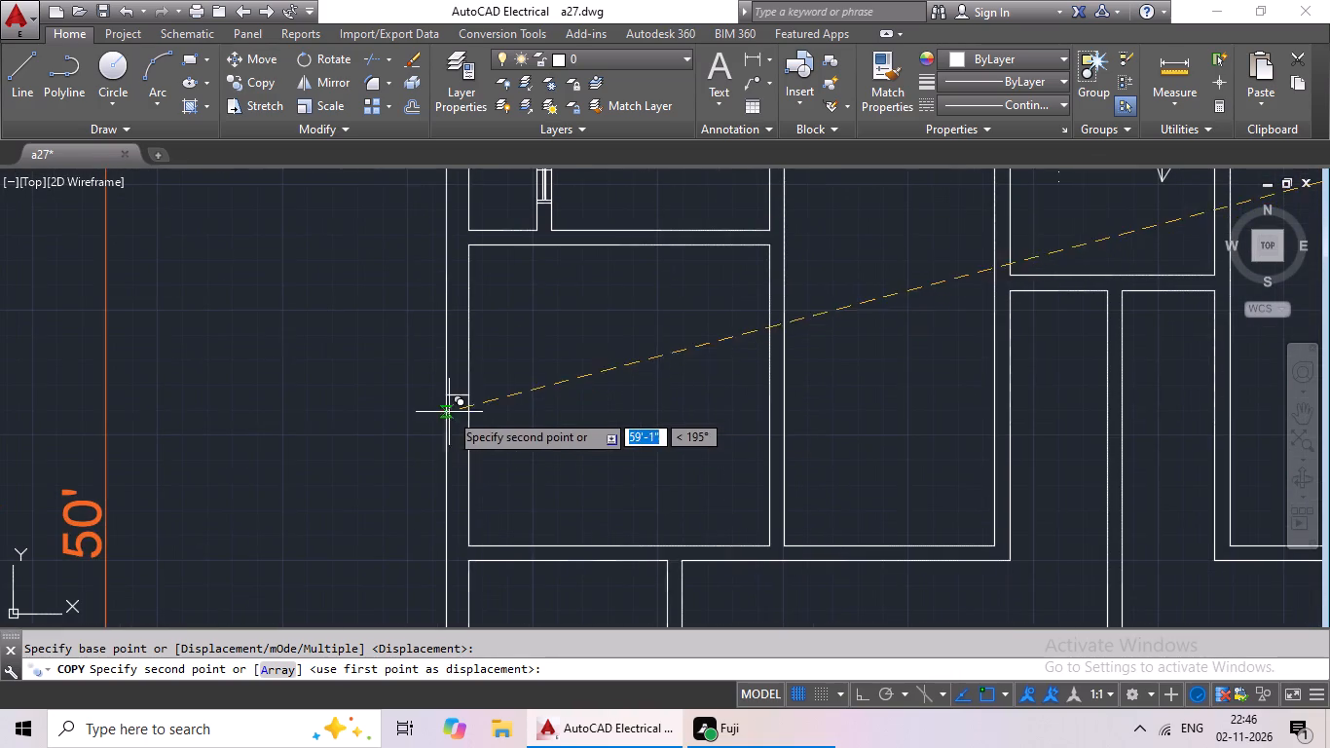
{"action": "scroll", "coordinate": [449, 411], "scroll_direction": "up", "scroll_amount": 4}
{"action": "left_click", "coordinate": [499, 325]}
Copy the longer narrow-ended vertical section by its midpoint onto the cross mark in the east kitchen's outer wall.
{"action": "scroll", "coordinate": [724, 341], "scroll_direction": "down", "scroll_amount": 1}
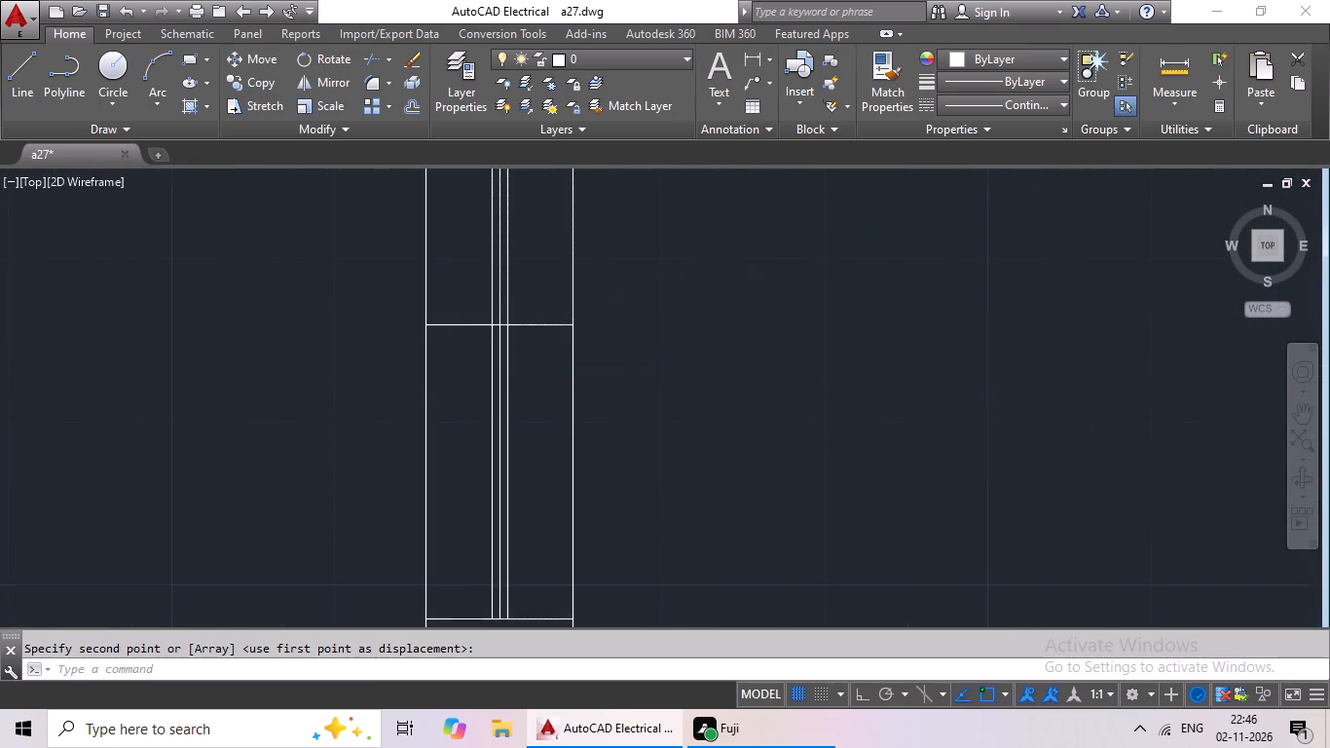
{"action": "scroll", "coordinate": [724, 341], "scroll_direction": "down", "scroll_amount": 2}
{"action": "middle_click_drag", "start_coordinate": [827, 371], "coordinate": [675, 376]}
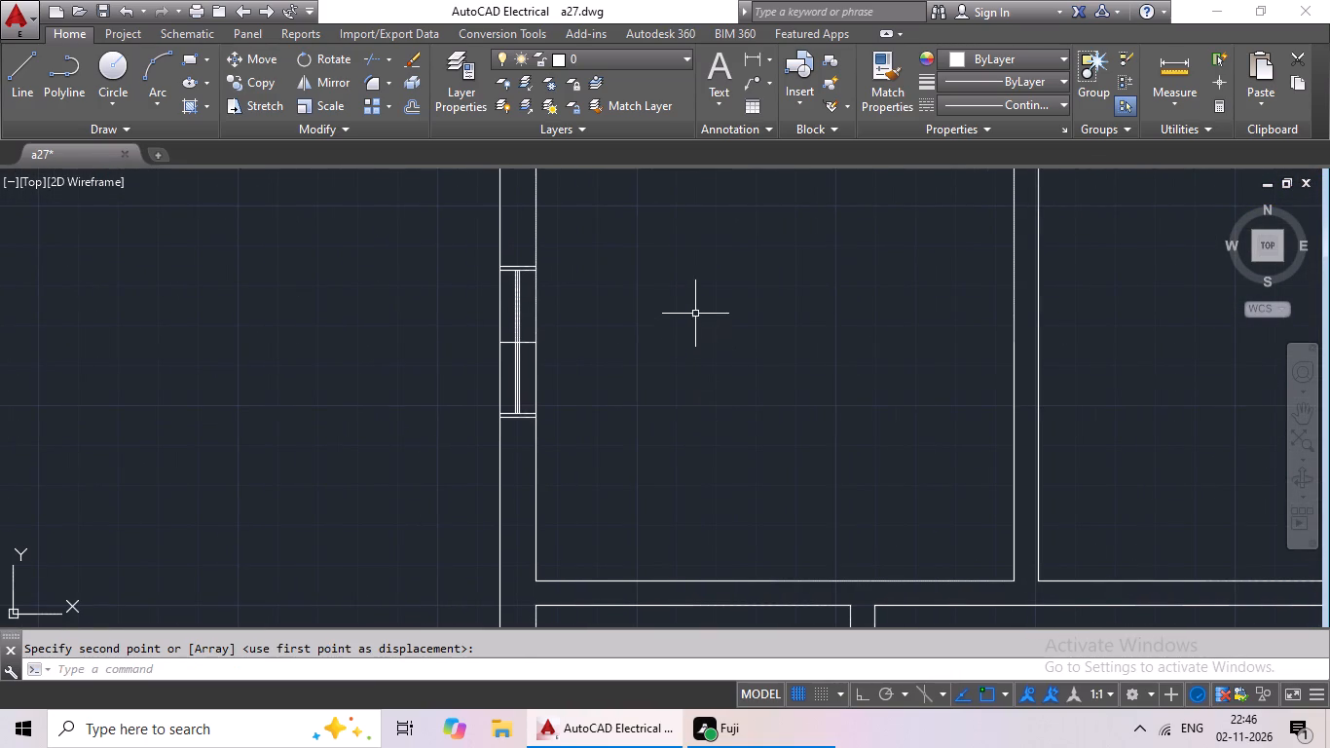
{"action": "scroll", "coordinate": [710, 315], "scroll_direction": "down", "scroll_amount": 4}
{"action": "middle_click_drag", "start_coordinate": [754, 340], "coordinate": [421, 357]}
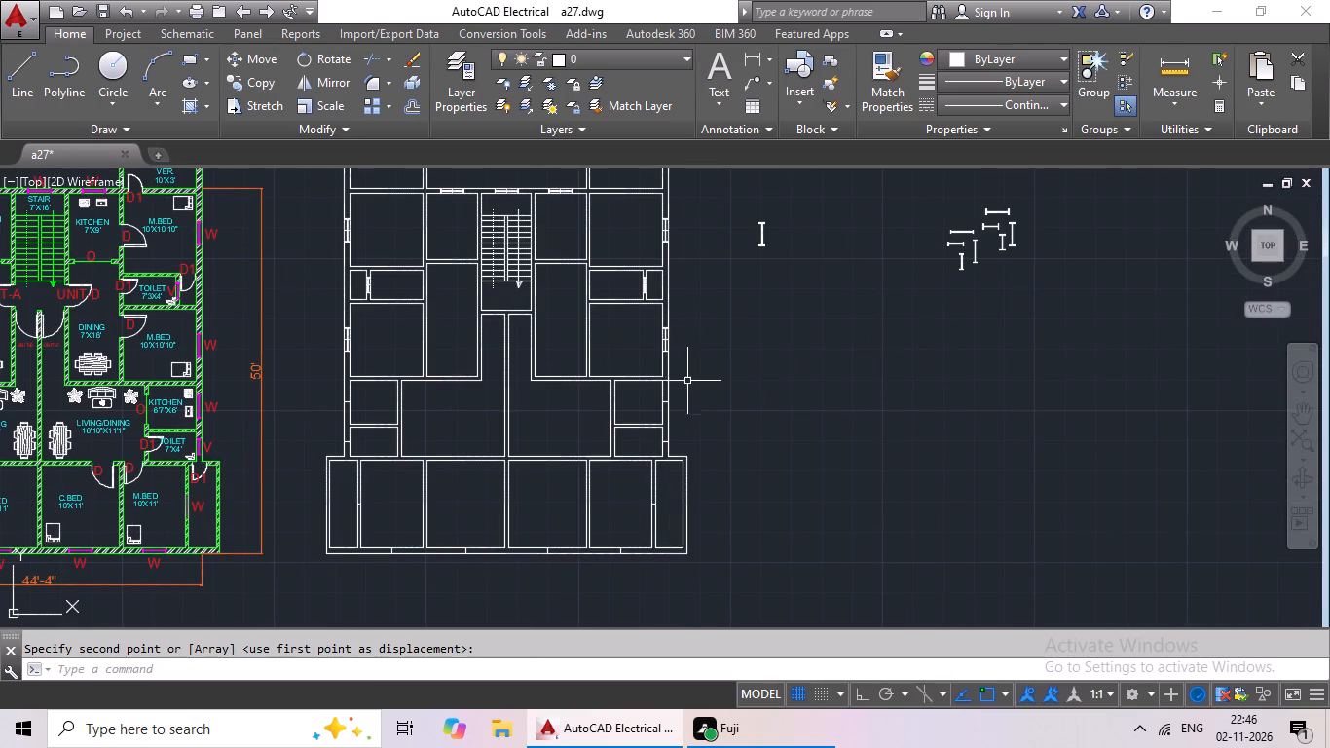
{"action": "middle_click_drag", "start_coordinate": [775, 393], "coordinate": [673, 418]}
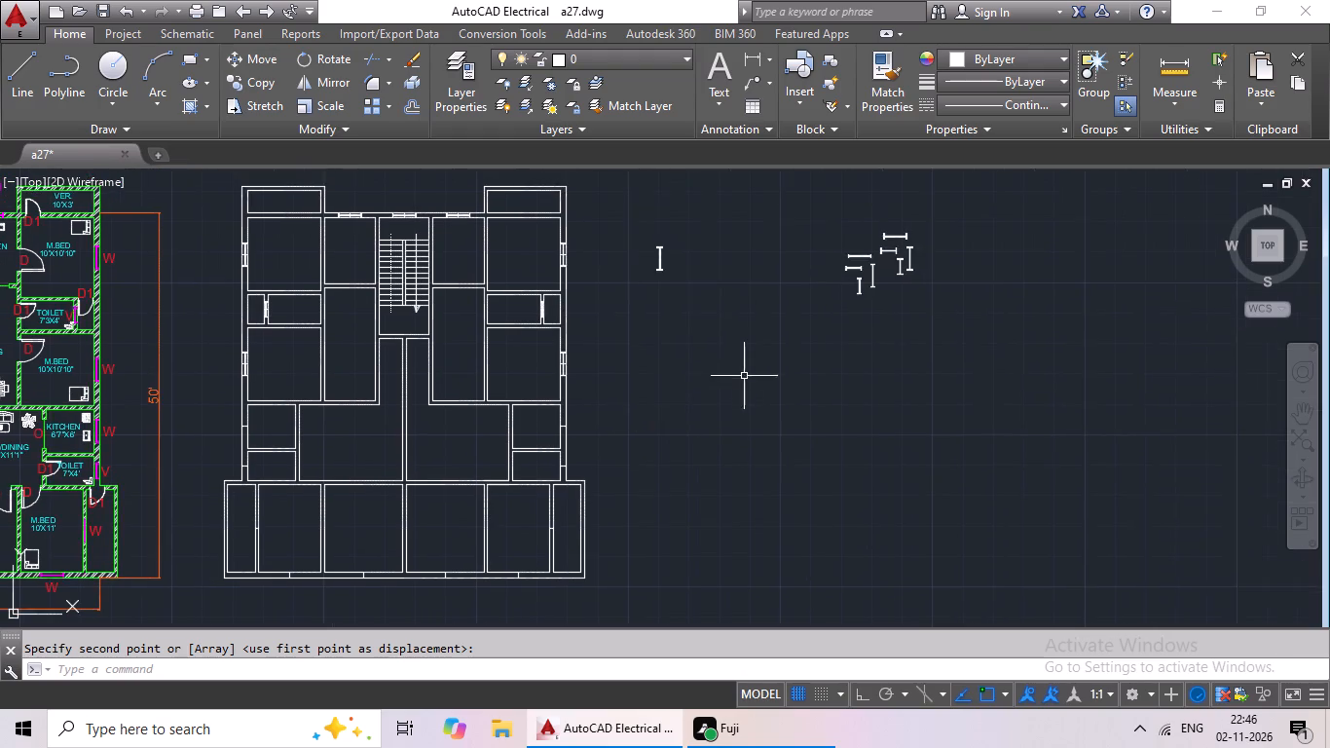
{"action": "middle_click_drag", "start_coordinate": [751, 371], "coordinate": [659, 425]}
{"action": "scroll", "coordinate": [772, 325], "scroll_direction": "up", "scroll_amount": 4}
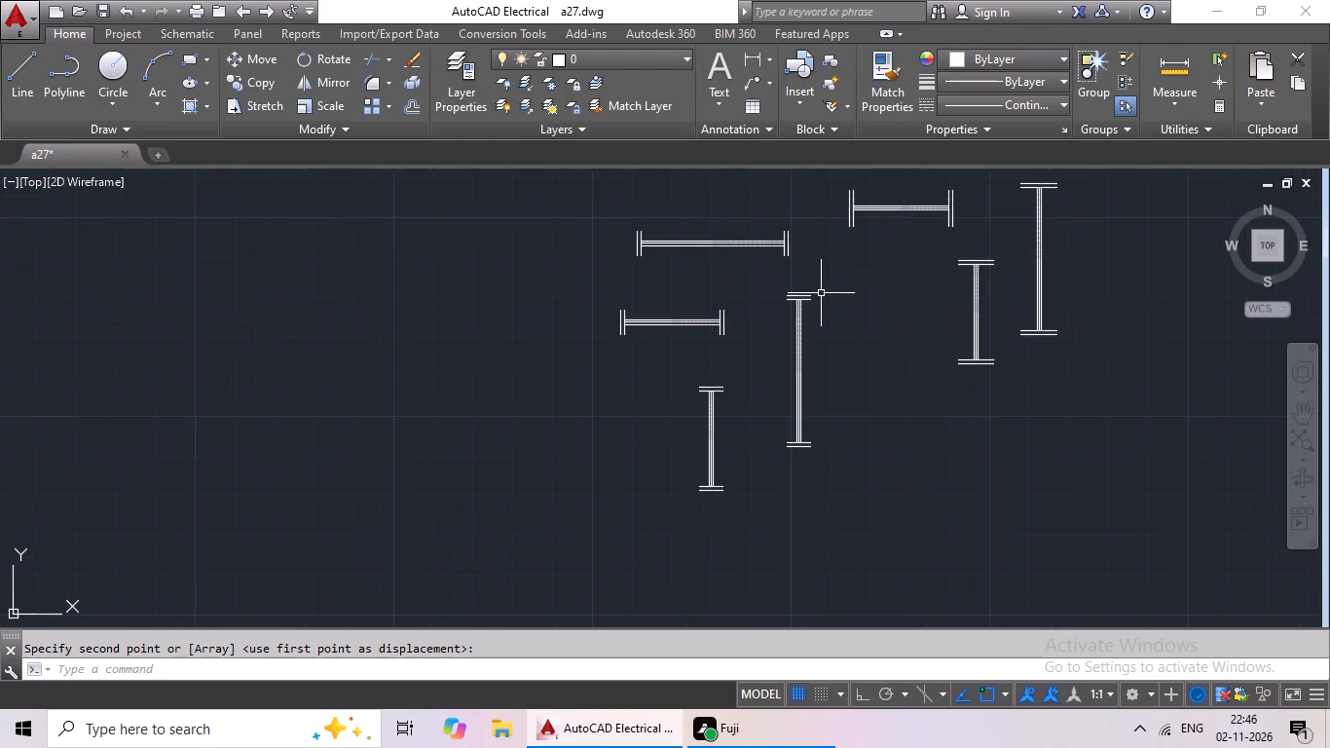
{"action": "left_click_drag", "start_coordinate": [856, 286], "coordinate": [774, 400]}
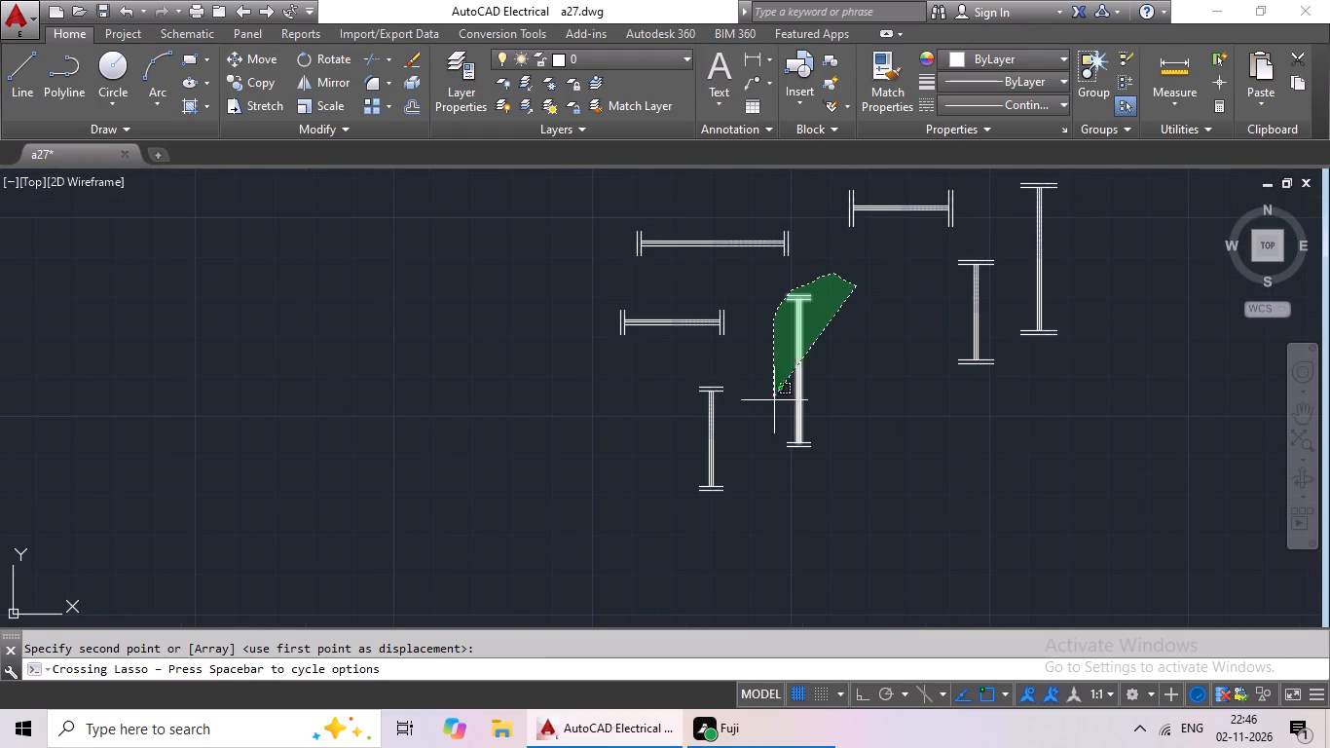
{"action": "left_click_drag", "start_coordinate": [774, 400], "coordinate": [859, 482]}
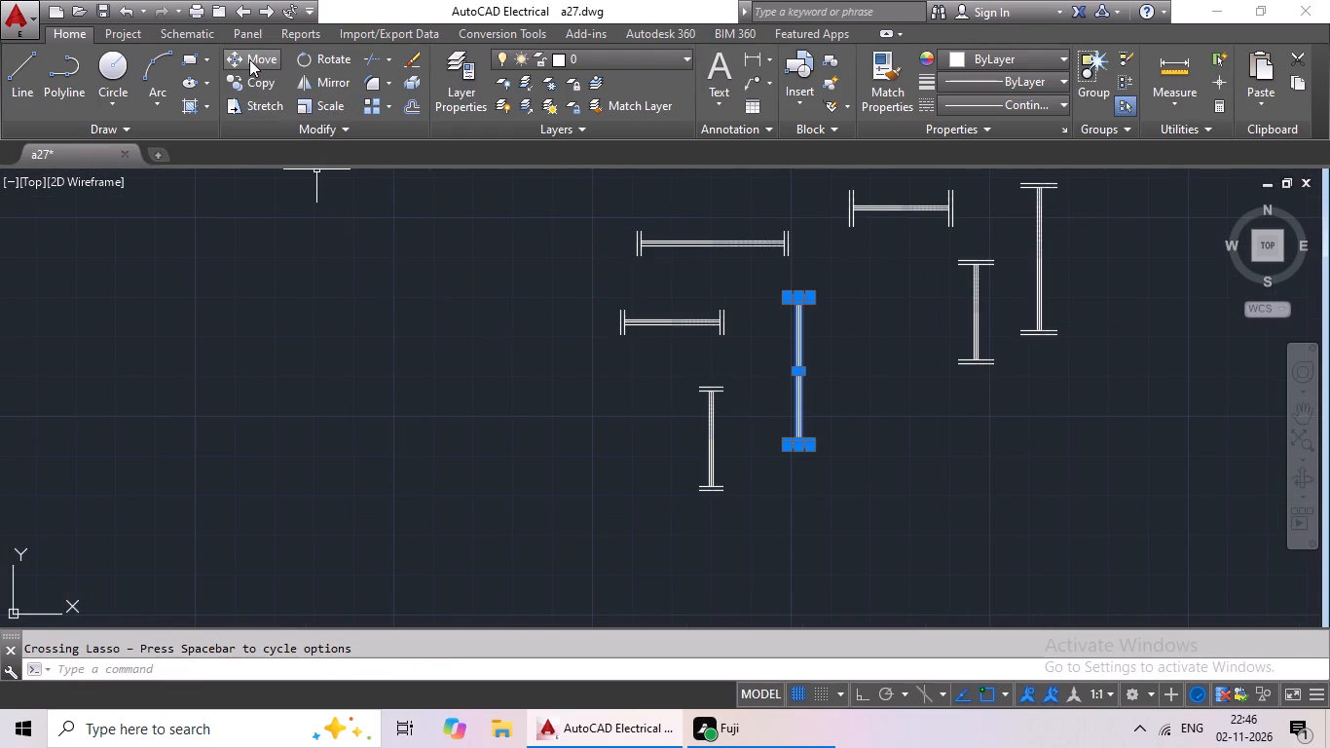
{"action": "left_click", "coordinate": [247, 78]}
{"action": "scroll", "coordinate": [804, 388], "scroll_direction": "up", "scroll_amount": 3}
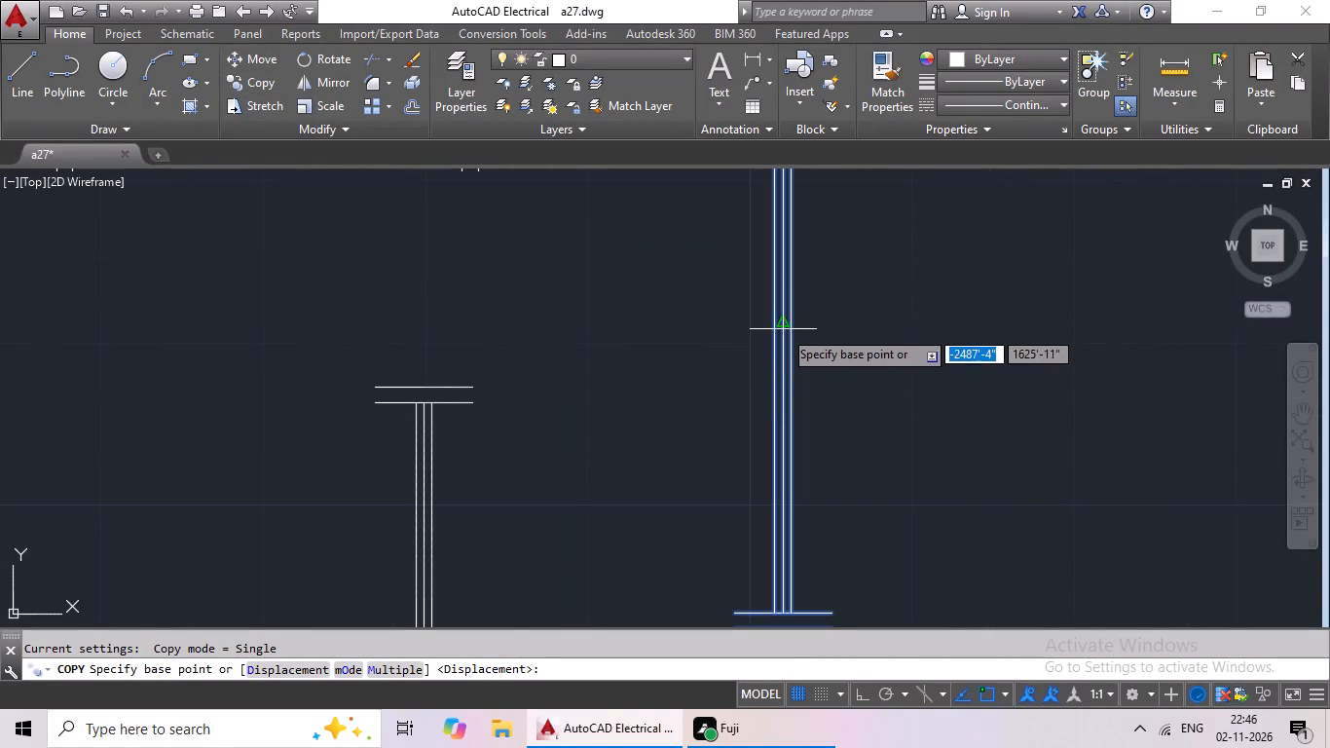
{"action": "left_click", "coordinate": [781, 321]}
{"action": "scroll", "coordinate": [143, 420], "scroll_direction": "down", "scroll_amount": 3}
{"action": "middle_click_drag", "start_coordinate": [142, 420], "coordinate": [517, 243]}
{"action": "scroll", "coordinate": [156, 408], "scroll_direction": "down", "scroll_amount": 2}
{"action": "middle_click_drag", "start_coordinate": [70, 443], "coordinate": [444, 271]}
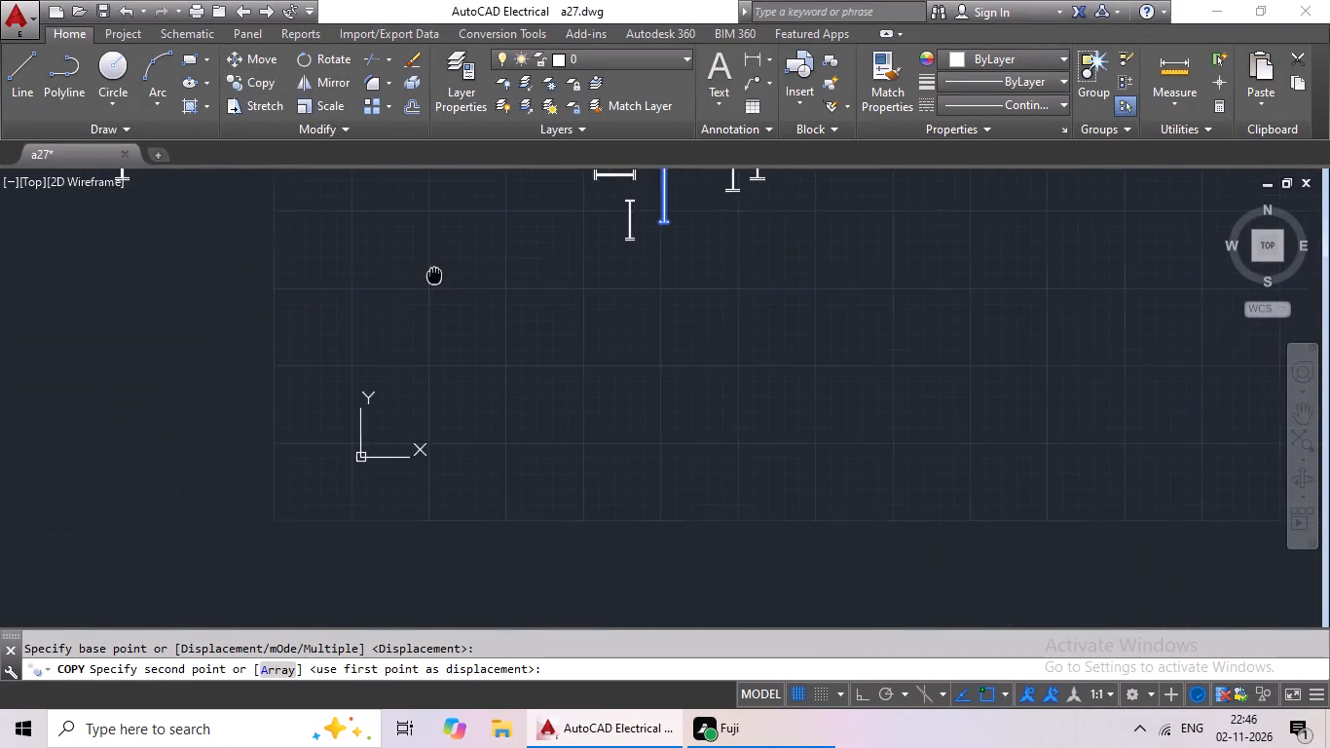
{"action": "middle_click_drag", "start_coordinate": [106, 469], "coordinate": [493, 293]}
{"action": "middle_click_drag", "start_coordinate": [274, 453], "coordinate": [388, 379]}
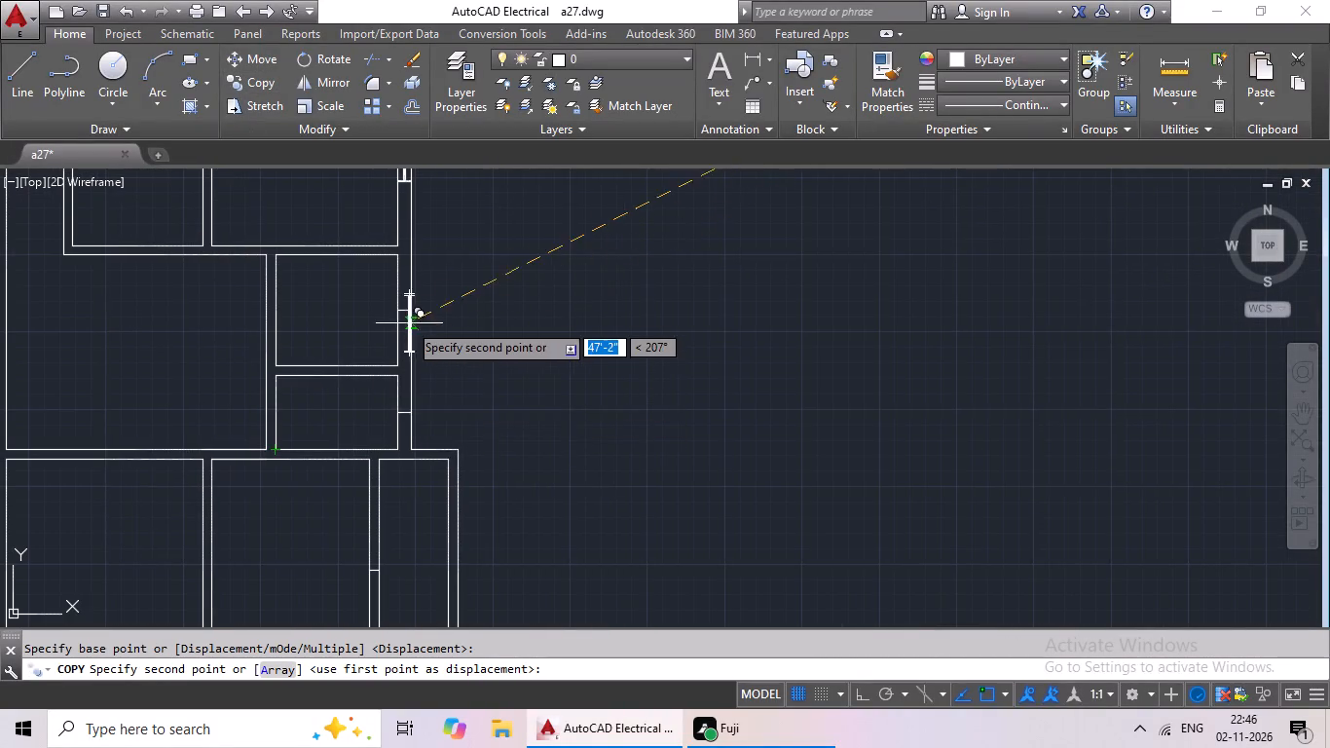
{"action": "scroll", "coordinate": [404, 310], "scroll_direction": "up", "scroll_amount": 3}
{"action": "left_click", "coordinate": [404, 311]}
Copy the shorter wide-ended vertical section by its midpoint onto the cross mark in the outer wall of the toilet below the east kitchen.
{"action": "scroll", "coordinate": [678, 294], "scroll_direction": "down", "scroll_amount": 3}
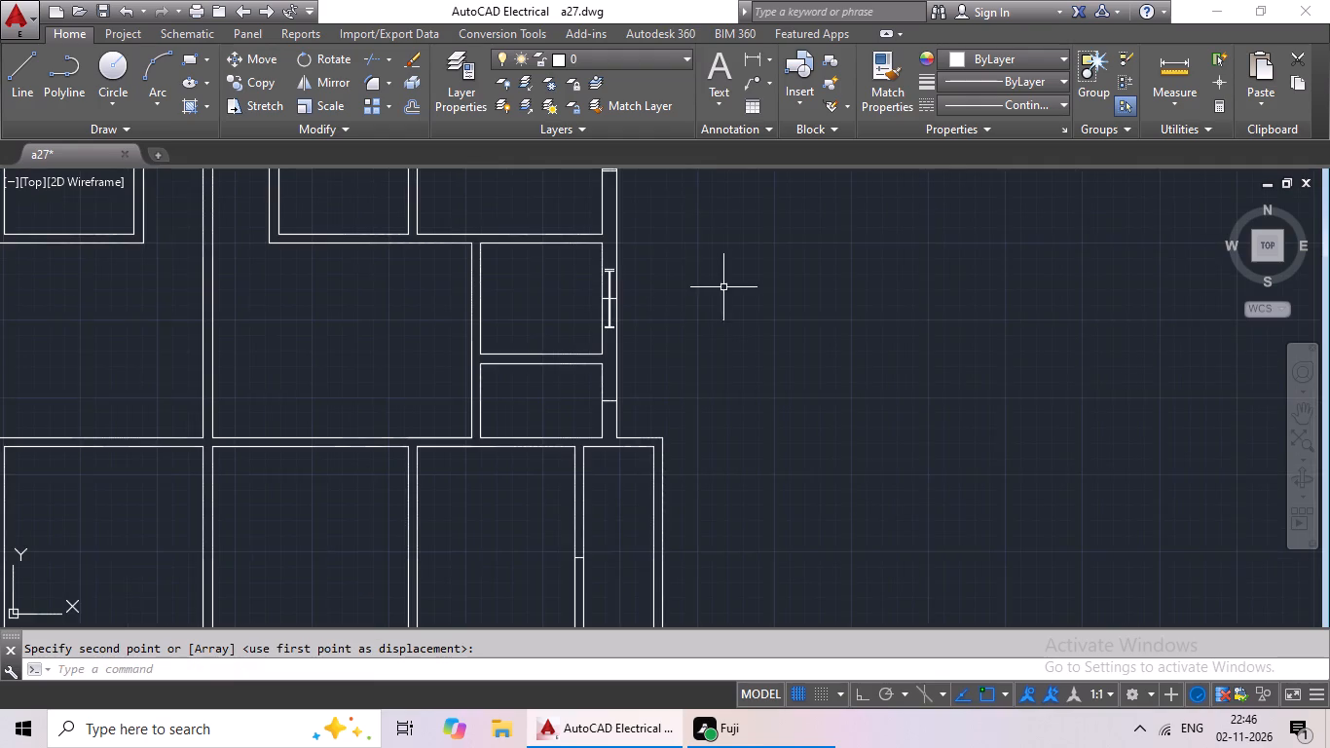
{"action": "middle_click_drag", "start_coordinate": [723, 287], "coordinate": [492, 373]}
{"action": "scroll", "coordinate": [693, 372], "scroll_direction": "down", "scroll_amount": 2}
{"action": "middle_click_drag", "start_coordinate": [757, 368], "coordinate": [630, 420]}
{"action": "middle_click_drag", "start_coordinate": [766, 358], "coordinate": [712, 407]}
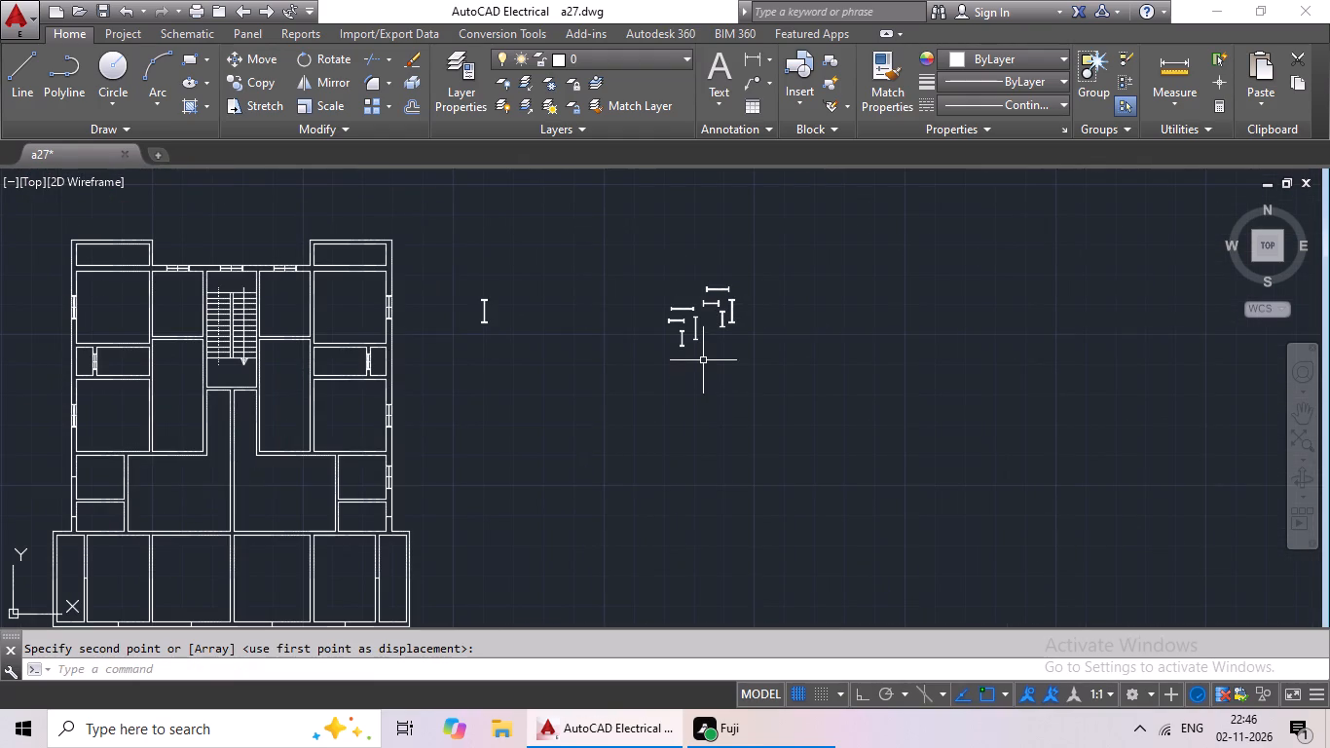
{"action": "scroll", "coordinate": [724, 297], "scroll_direction": "up", "scroll_amount": 5}
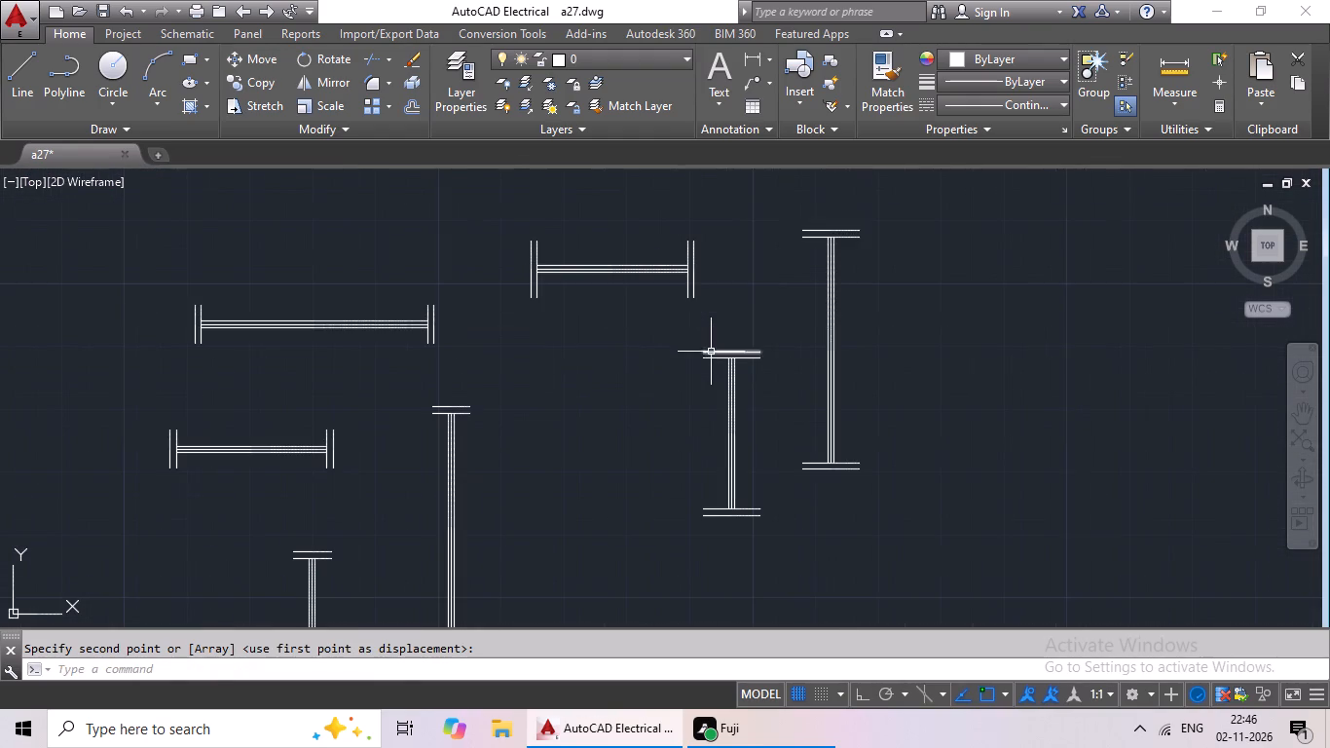
{"action": "left_click_drag", "start_coordinate": [761, 330], "coordinate": [783, 540]}
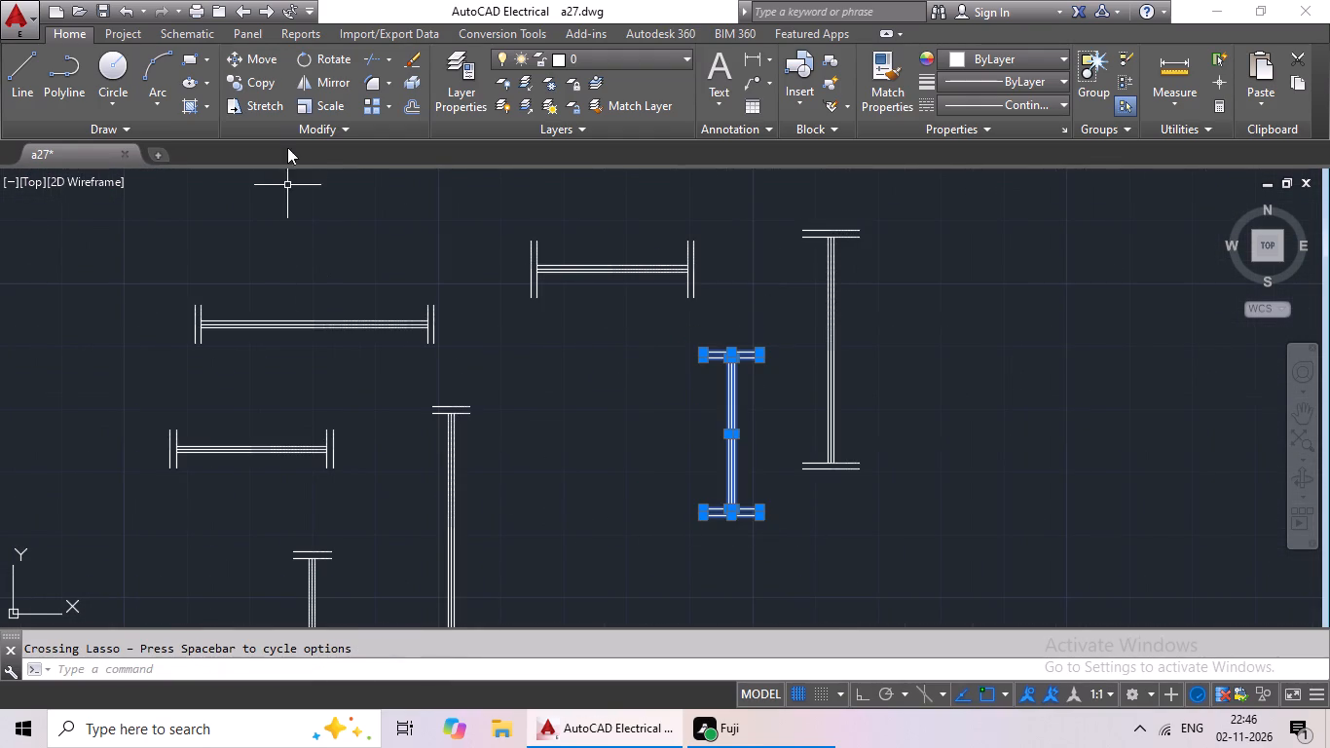
{"action": "left_click", "coordinate": [272, 84]}
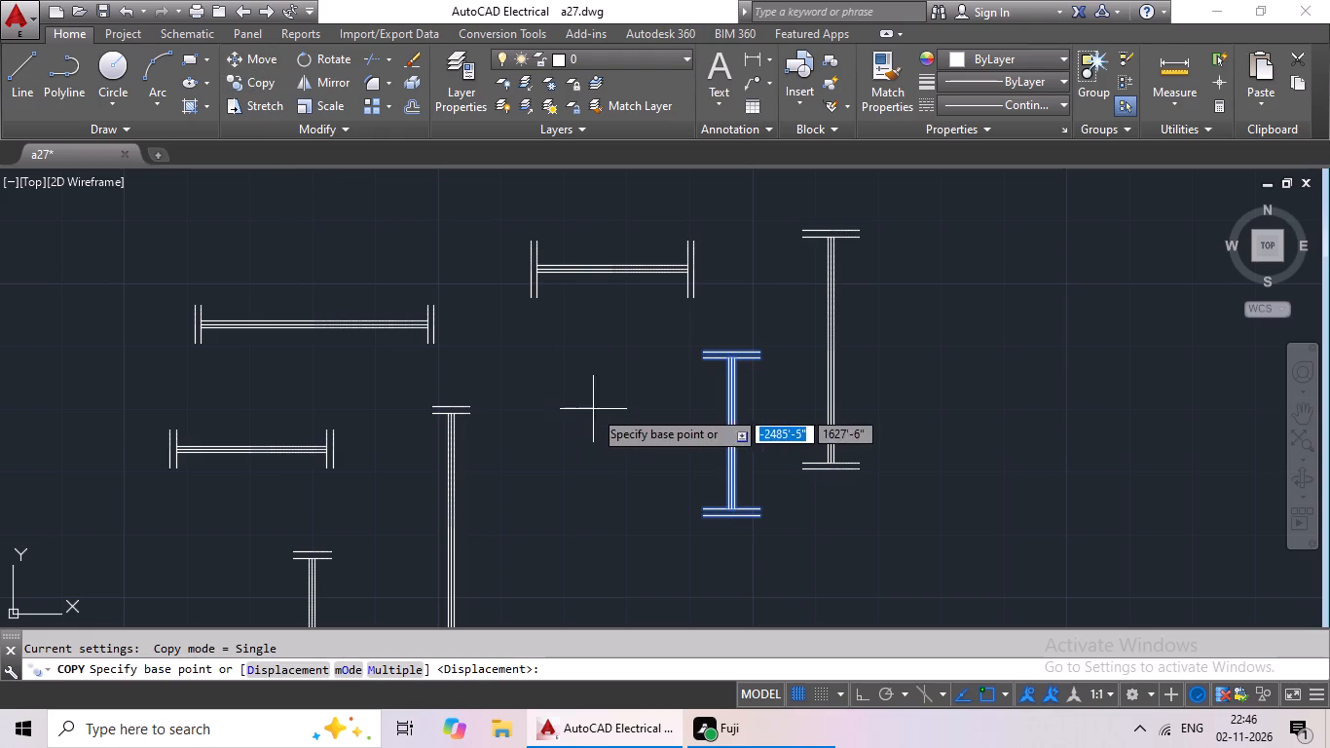
{"action": "scroll", "coordinate": [739, 409], "scroll_direction": "up", "scroll_amount": 3}
{"action": "middle_click_drag", "start_coordinate": [716, 484], "coordinate": [716, 482]}
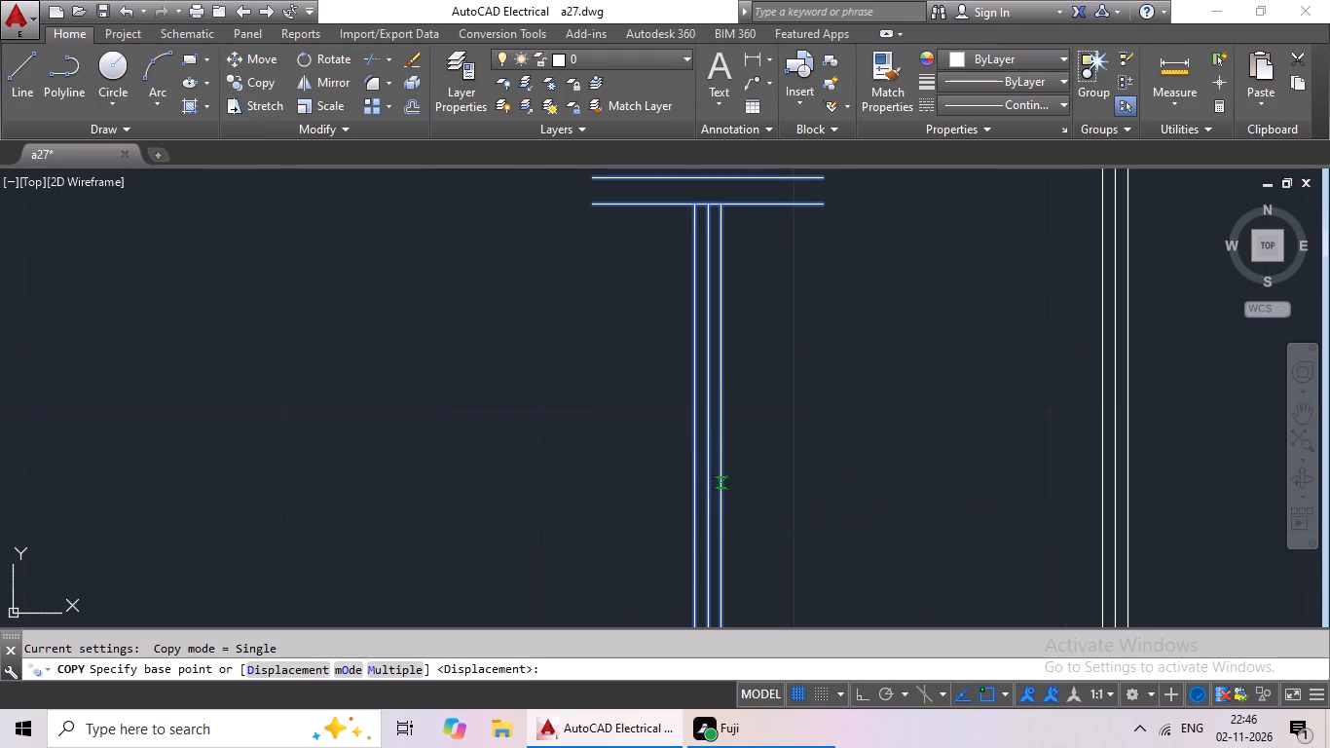
{"action": "middle_click_drag", "start_coordinate": [716, 482], "coordinate": [676, 337]}
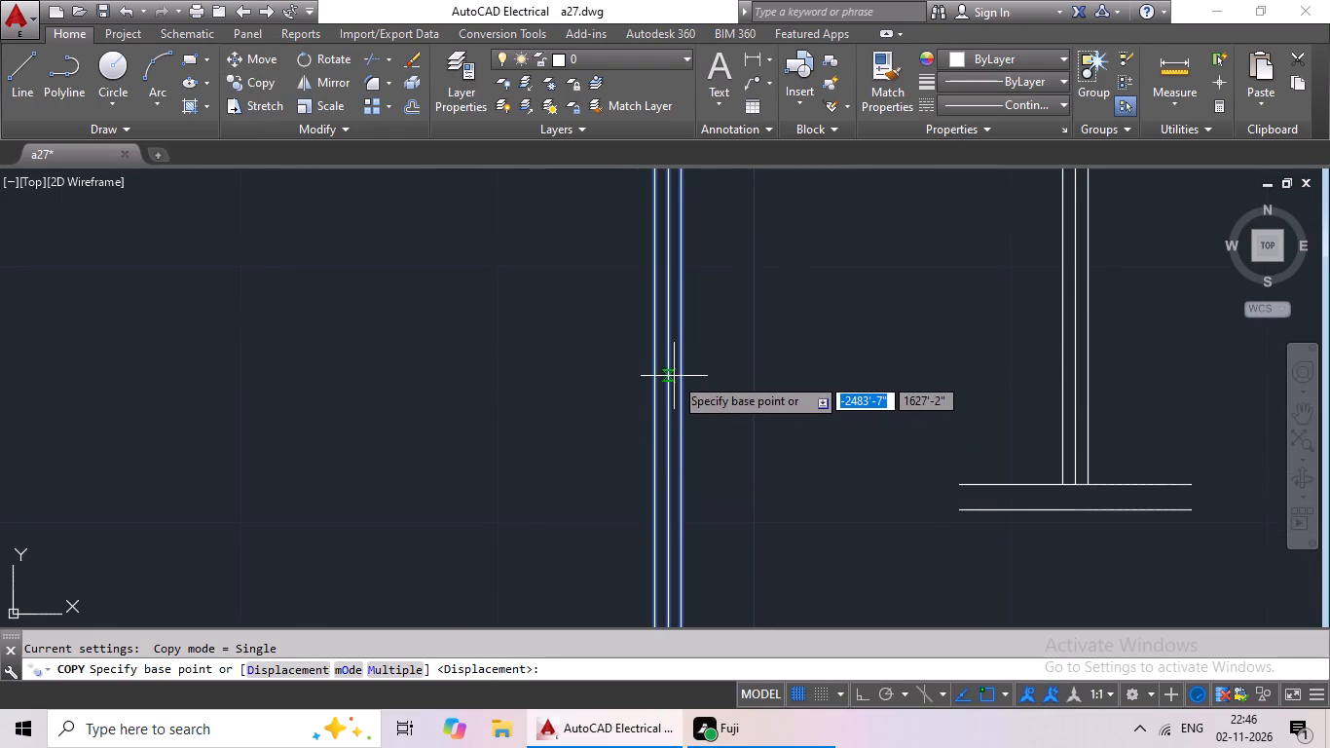
{"action": "left_click_drag", "start_coordinate": [668, 366], "coordinate": [620, 381]}
{"action": "scroll", "coordinate": [319, 431], "scroll_direction": "down", "scroll_amount": 2}
{"action": "middle_click_drag", "start_coordinate": [318, 431], "coordinate": [531, 321]}
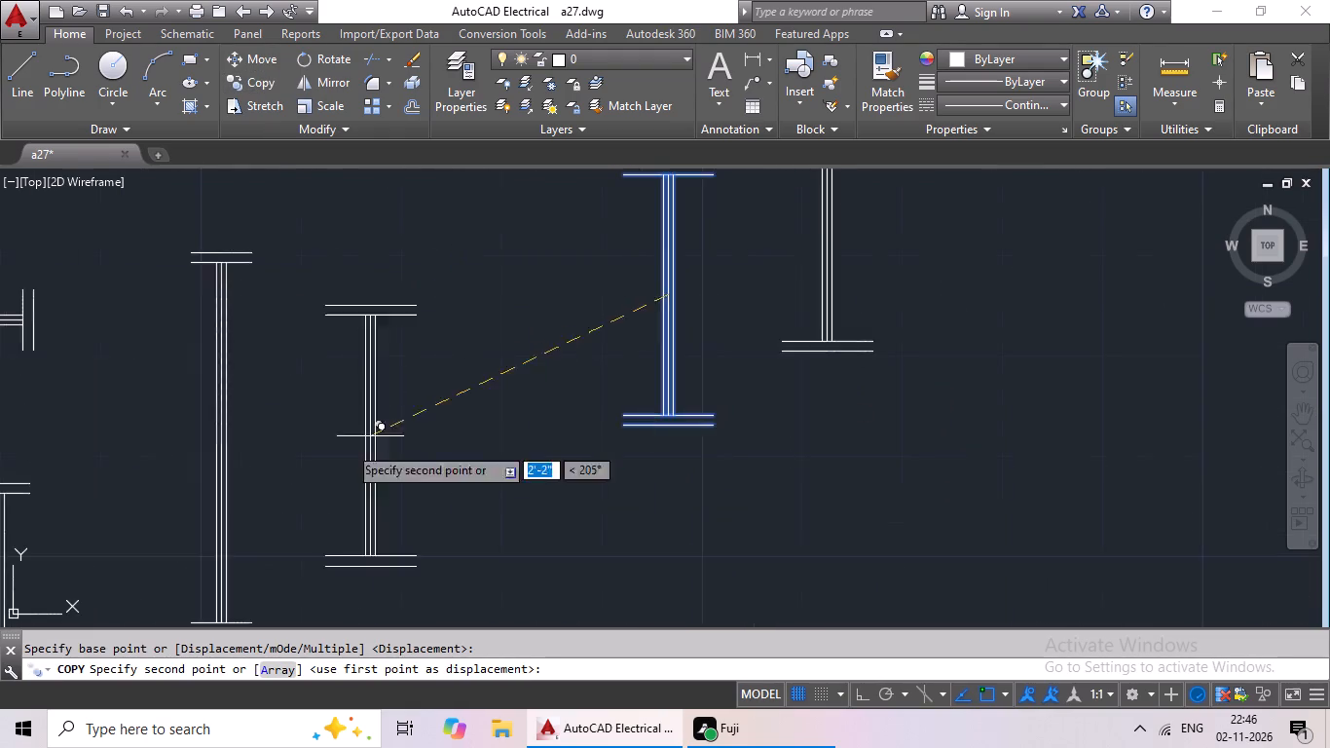
{"action": "scroll", "coordinate": [258, 479], "scroll_direction": "down", "scroll_amount": 1}
{"action": "middle_click_drag", "start_coordinate": [262, 477], "coordinate": [507, 206]}
{"action": "scroll", "coordinate": [350, 384], "scroll_direction": "down", "scroll_amount": 2}
{"action": "middle_click_drag", "start_coordinate": [305, 446], "coordinate": [533, 165]}
{"action": "middle_click_drag", "start_coordinate": [345, 421], "coordinate": [613, 100]}
{"action": "scroll", "coordinate": [393, 363], "scroll_direction": "down", "scroll_amount": 1}
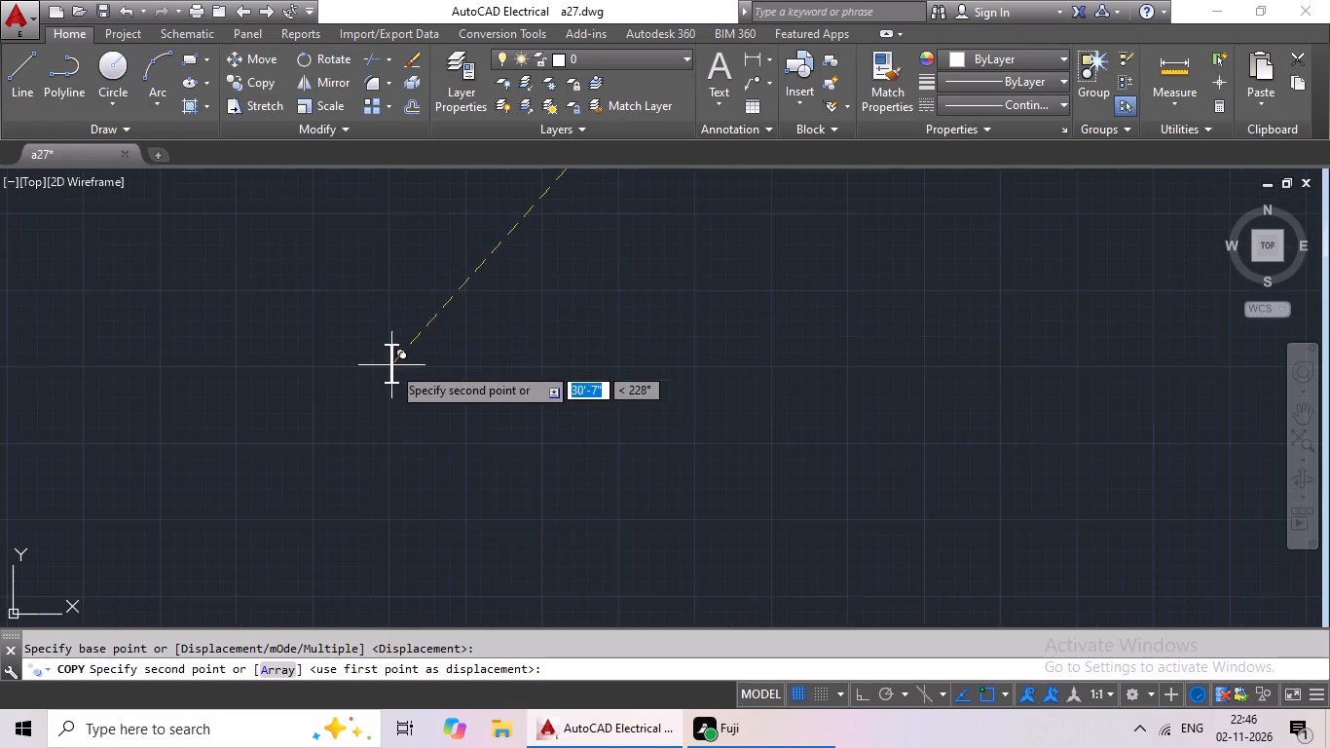
{"action": "scroll", "coordinate": [364, 410], "scroll_direction": "down", "scroll_amount": 2}
{"action": "middle_click_drag", "start_coordinate": [343, 431], "coordinate": [482, 382]}
{"action": "scroll", "coordinate": [331, 383], "scroll_direction": "up", "scroll_amount": 5}
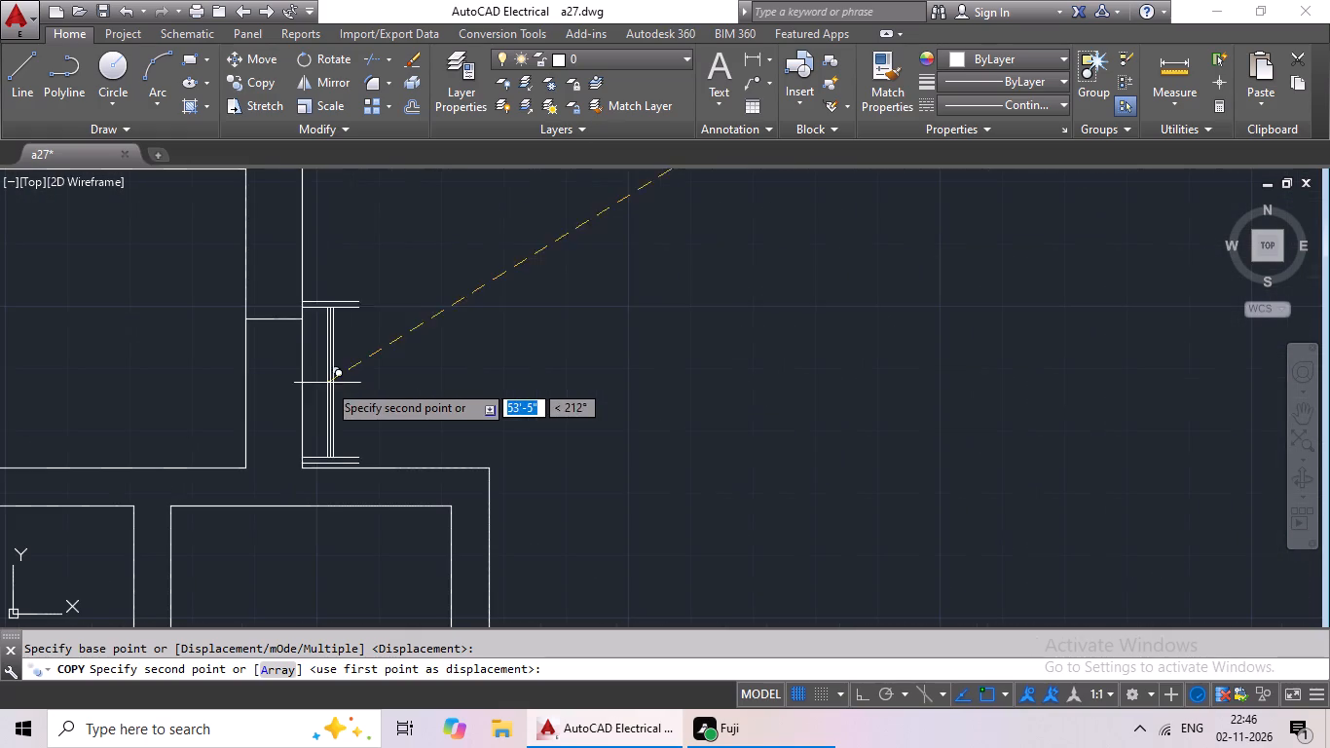
{"action": "left_click", "coordinate": [277, 324]}
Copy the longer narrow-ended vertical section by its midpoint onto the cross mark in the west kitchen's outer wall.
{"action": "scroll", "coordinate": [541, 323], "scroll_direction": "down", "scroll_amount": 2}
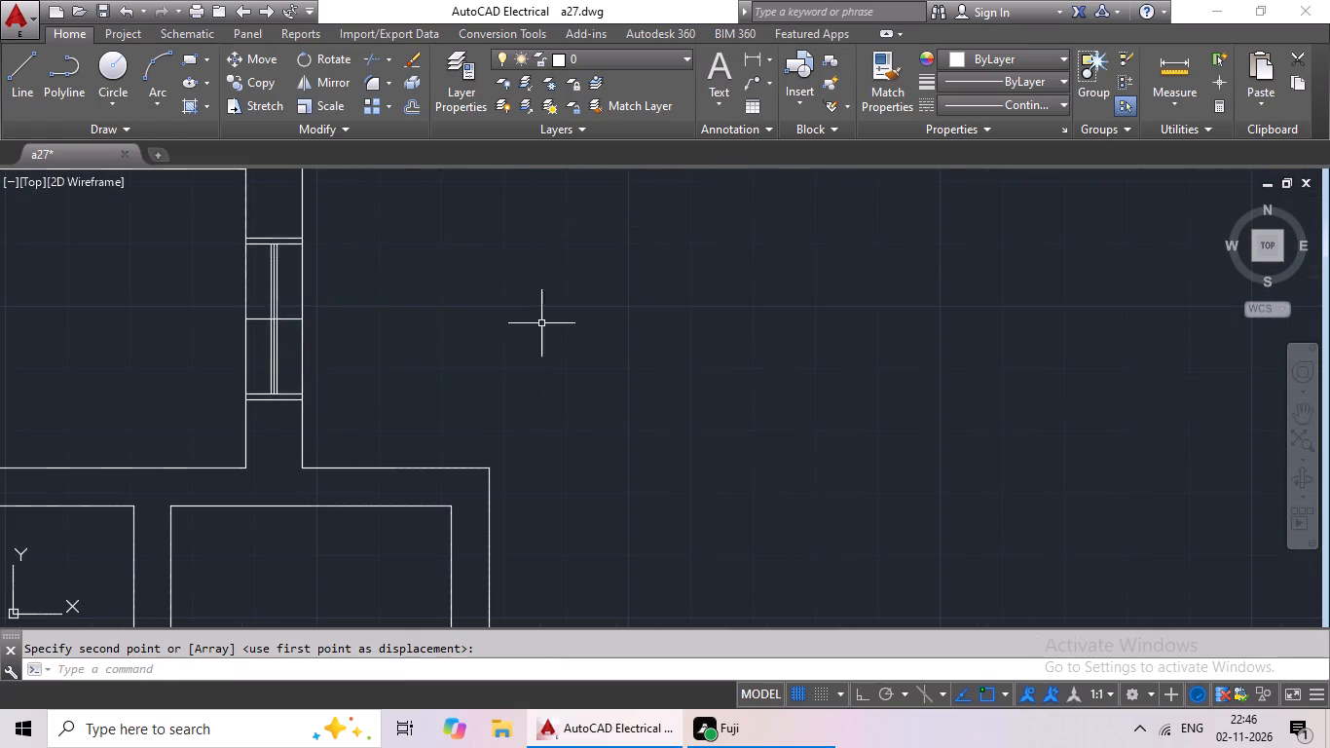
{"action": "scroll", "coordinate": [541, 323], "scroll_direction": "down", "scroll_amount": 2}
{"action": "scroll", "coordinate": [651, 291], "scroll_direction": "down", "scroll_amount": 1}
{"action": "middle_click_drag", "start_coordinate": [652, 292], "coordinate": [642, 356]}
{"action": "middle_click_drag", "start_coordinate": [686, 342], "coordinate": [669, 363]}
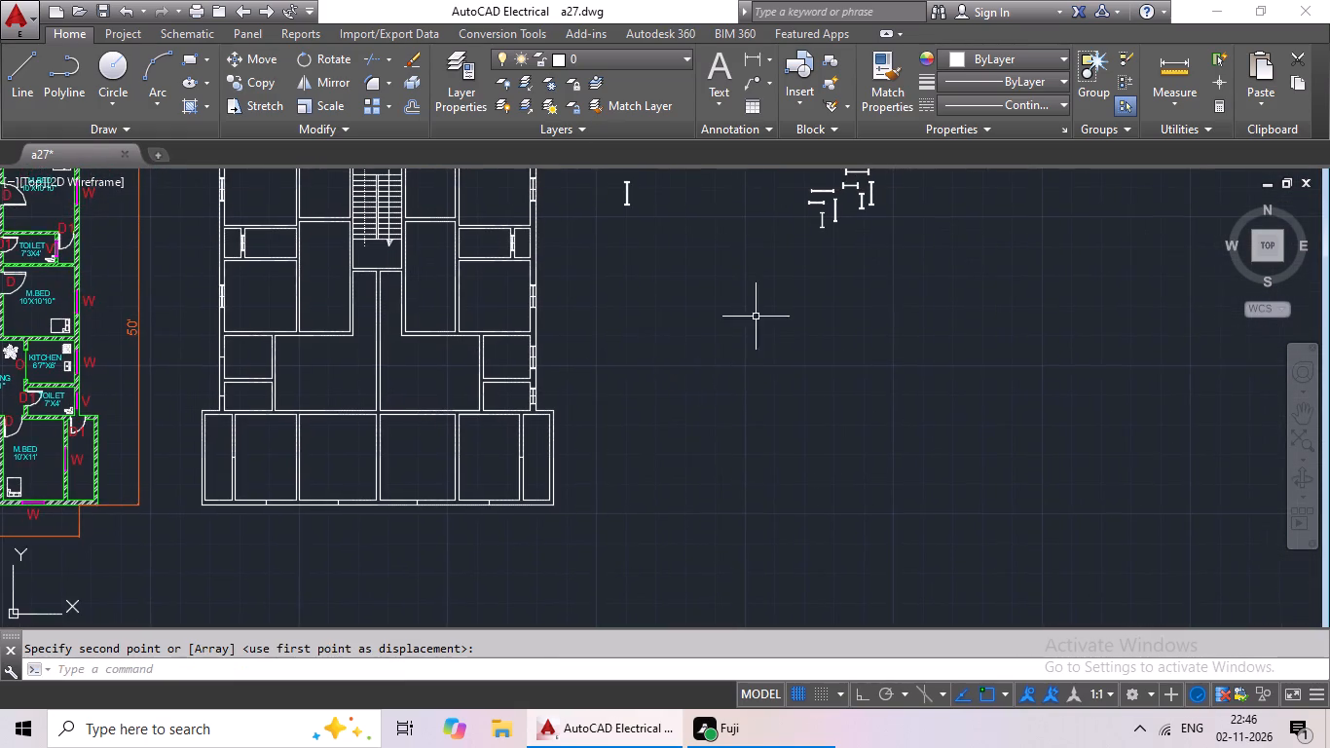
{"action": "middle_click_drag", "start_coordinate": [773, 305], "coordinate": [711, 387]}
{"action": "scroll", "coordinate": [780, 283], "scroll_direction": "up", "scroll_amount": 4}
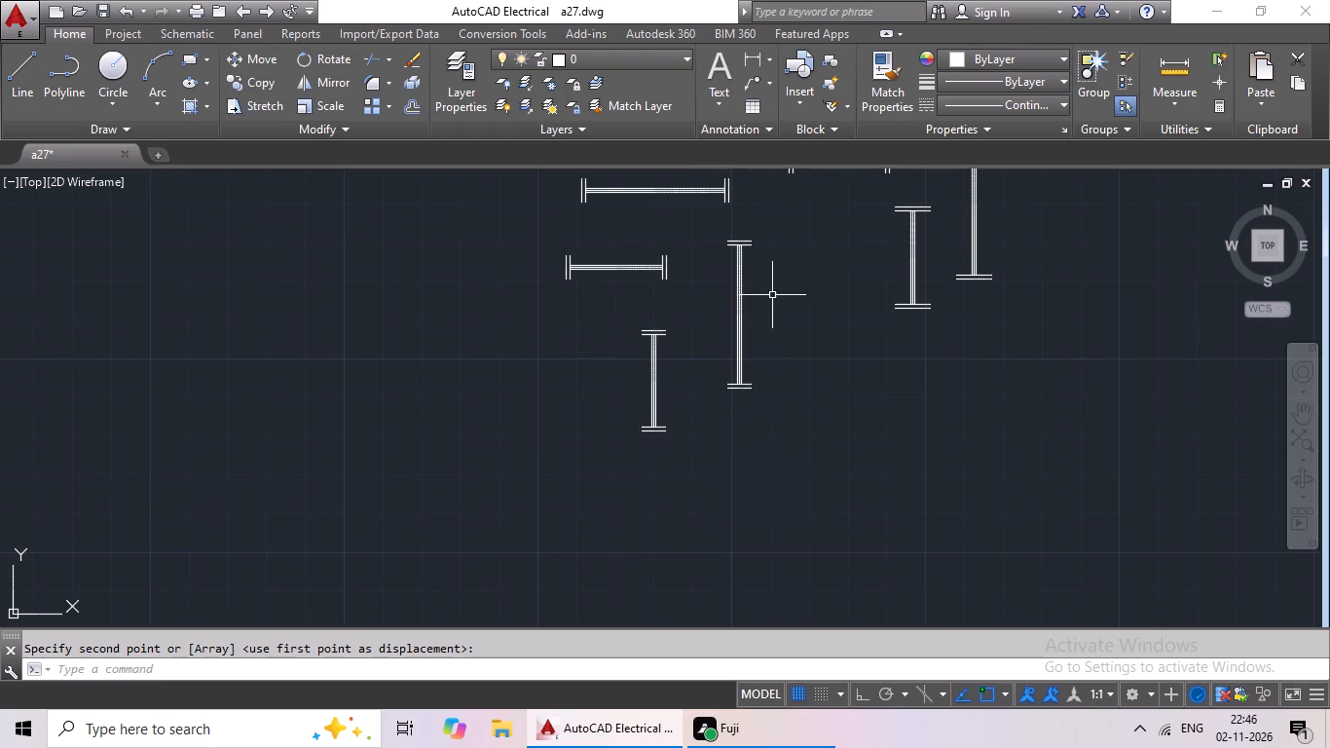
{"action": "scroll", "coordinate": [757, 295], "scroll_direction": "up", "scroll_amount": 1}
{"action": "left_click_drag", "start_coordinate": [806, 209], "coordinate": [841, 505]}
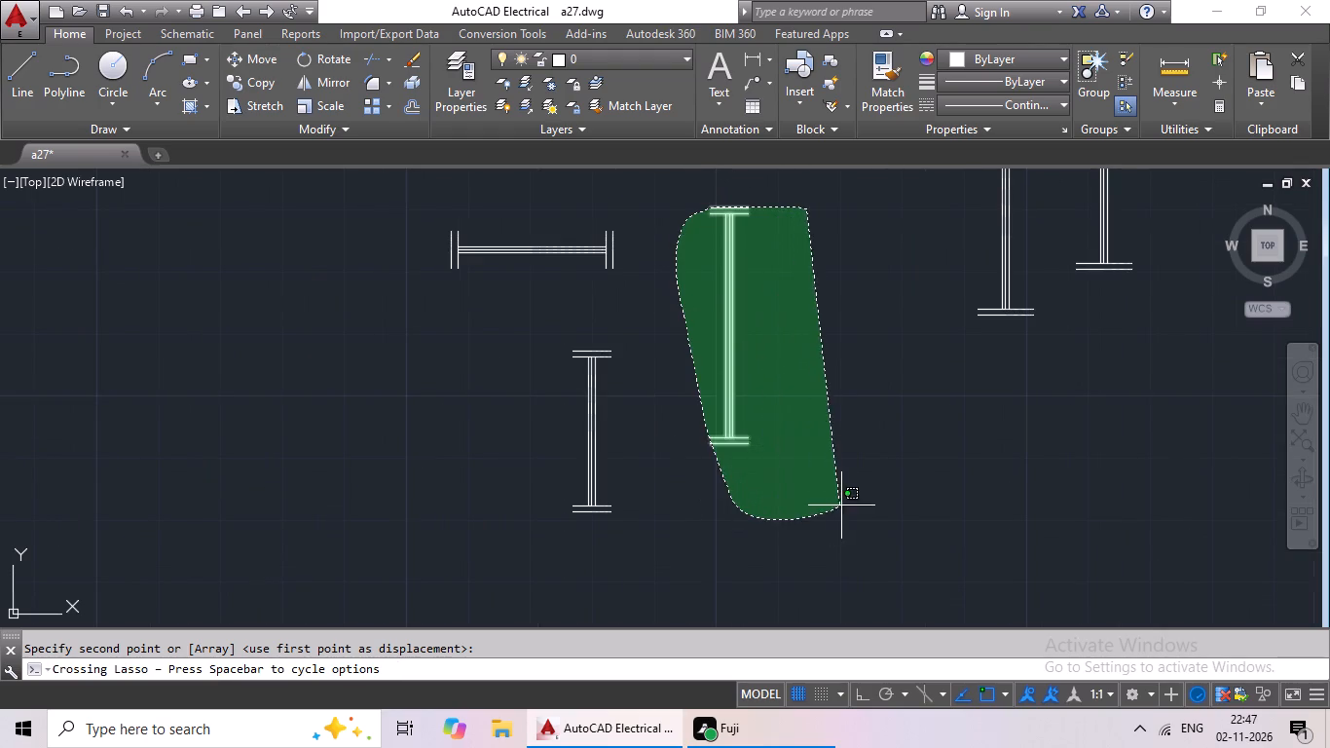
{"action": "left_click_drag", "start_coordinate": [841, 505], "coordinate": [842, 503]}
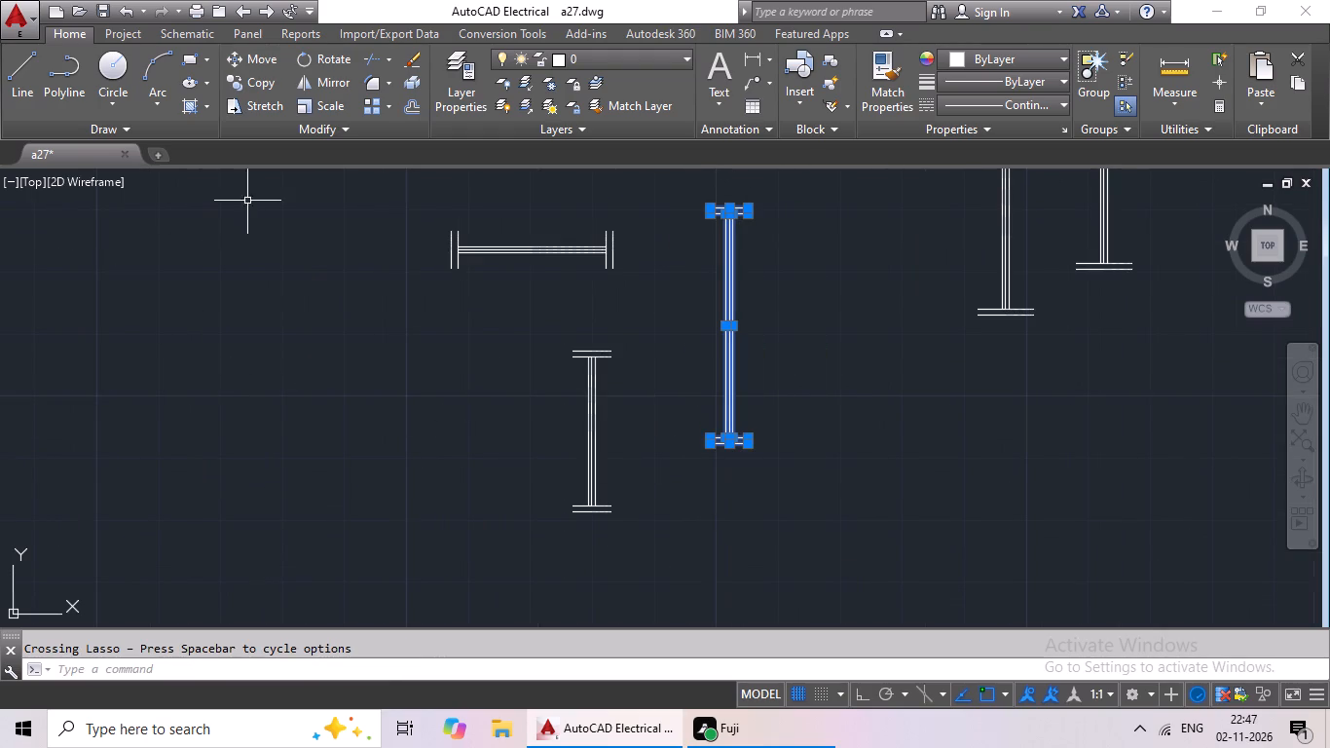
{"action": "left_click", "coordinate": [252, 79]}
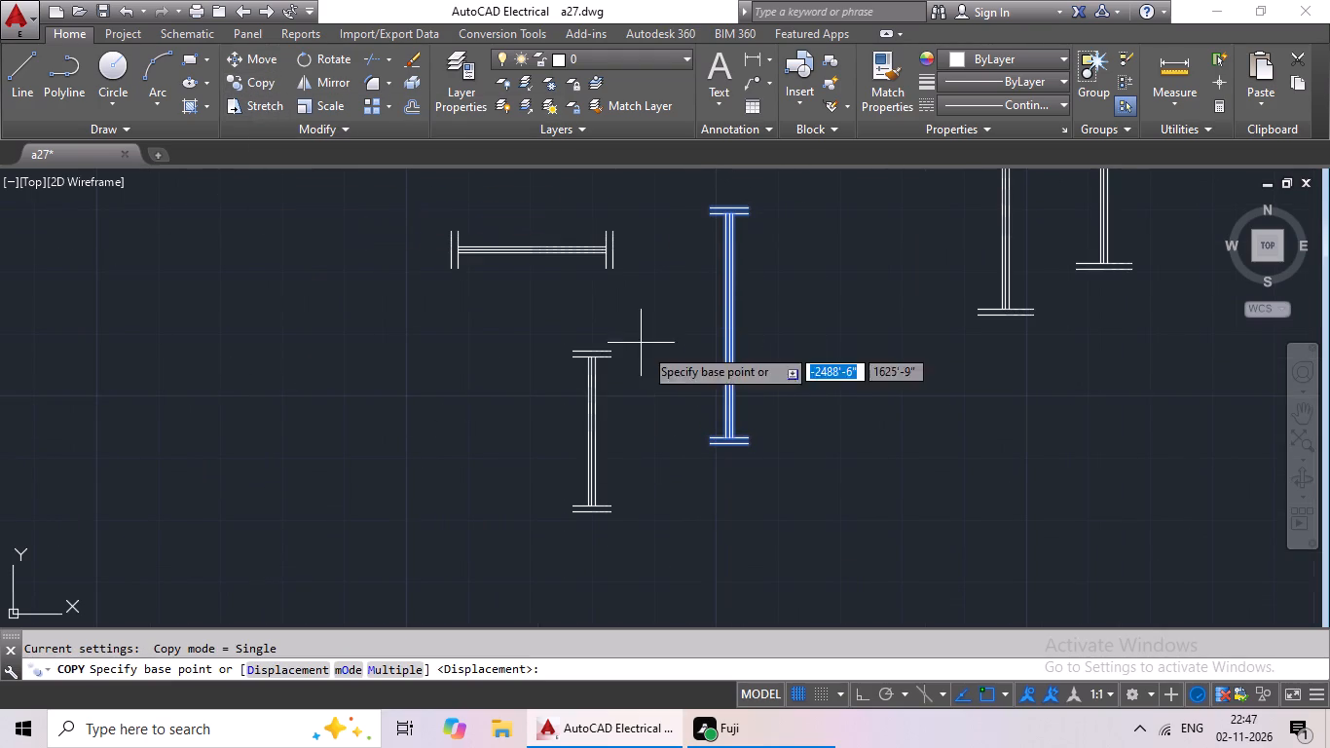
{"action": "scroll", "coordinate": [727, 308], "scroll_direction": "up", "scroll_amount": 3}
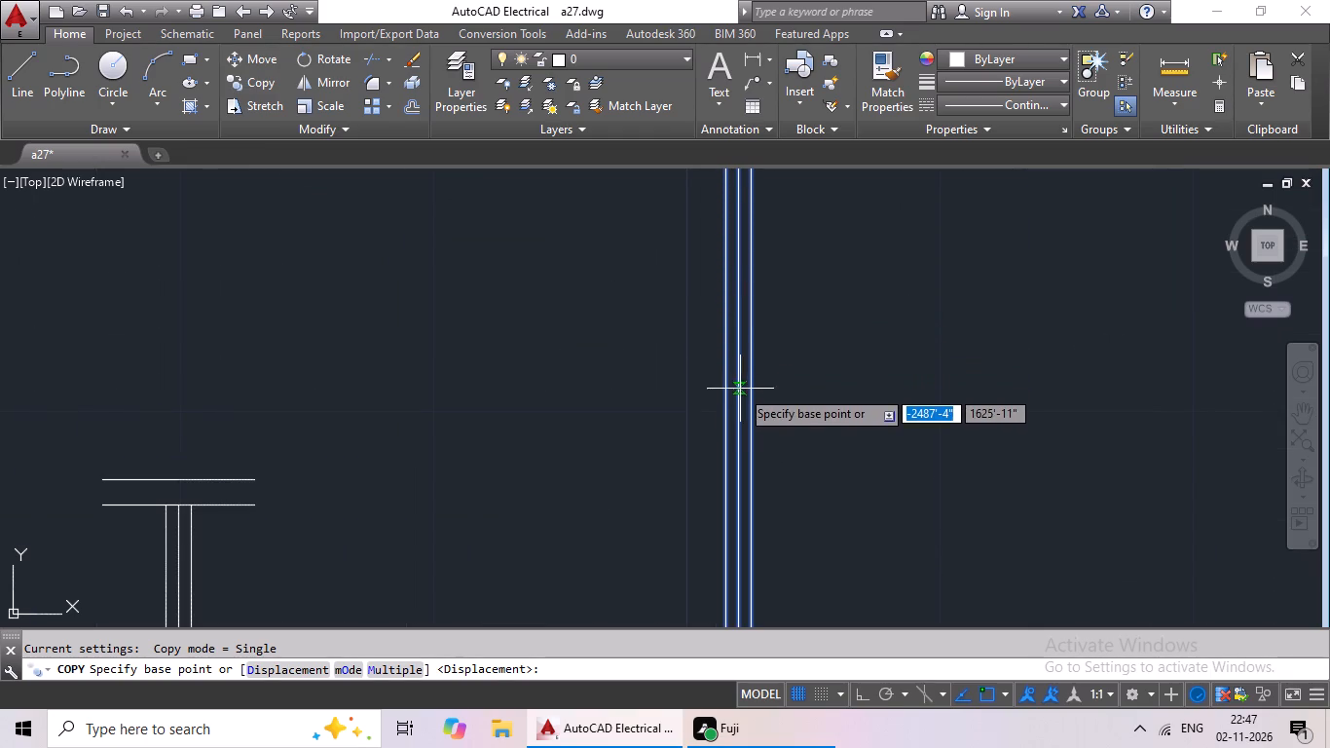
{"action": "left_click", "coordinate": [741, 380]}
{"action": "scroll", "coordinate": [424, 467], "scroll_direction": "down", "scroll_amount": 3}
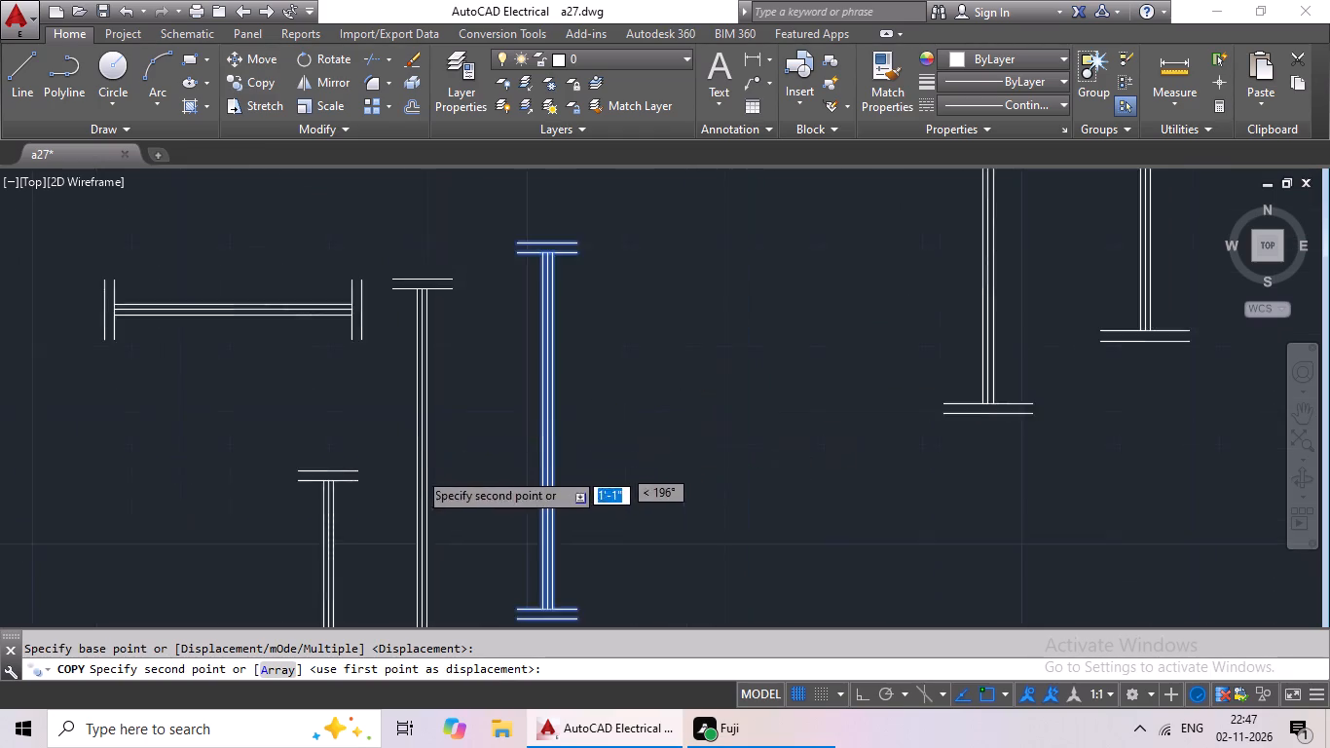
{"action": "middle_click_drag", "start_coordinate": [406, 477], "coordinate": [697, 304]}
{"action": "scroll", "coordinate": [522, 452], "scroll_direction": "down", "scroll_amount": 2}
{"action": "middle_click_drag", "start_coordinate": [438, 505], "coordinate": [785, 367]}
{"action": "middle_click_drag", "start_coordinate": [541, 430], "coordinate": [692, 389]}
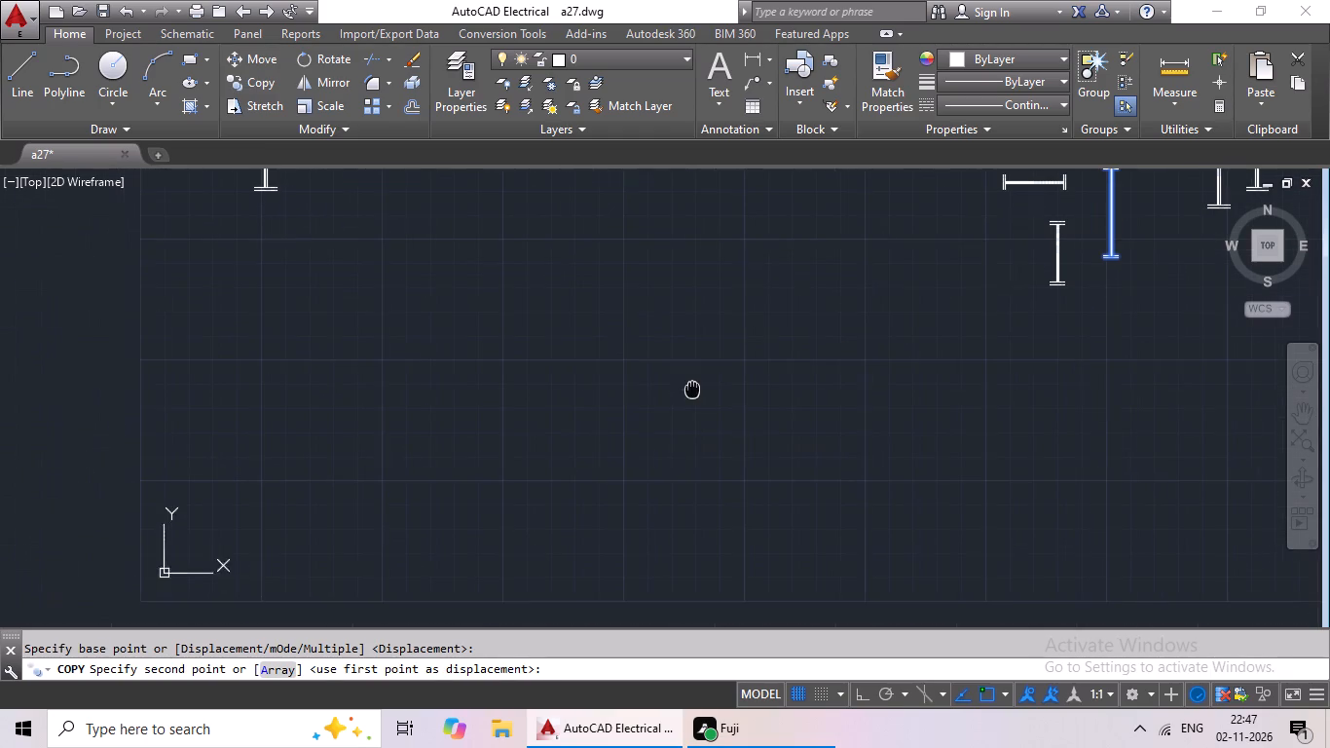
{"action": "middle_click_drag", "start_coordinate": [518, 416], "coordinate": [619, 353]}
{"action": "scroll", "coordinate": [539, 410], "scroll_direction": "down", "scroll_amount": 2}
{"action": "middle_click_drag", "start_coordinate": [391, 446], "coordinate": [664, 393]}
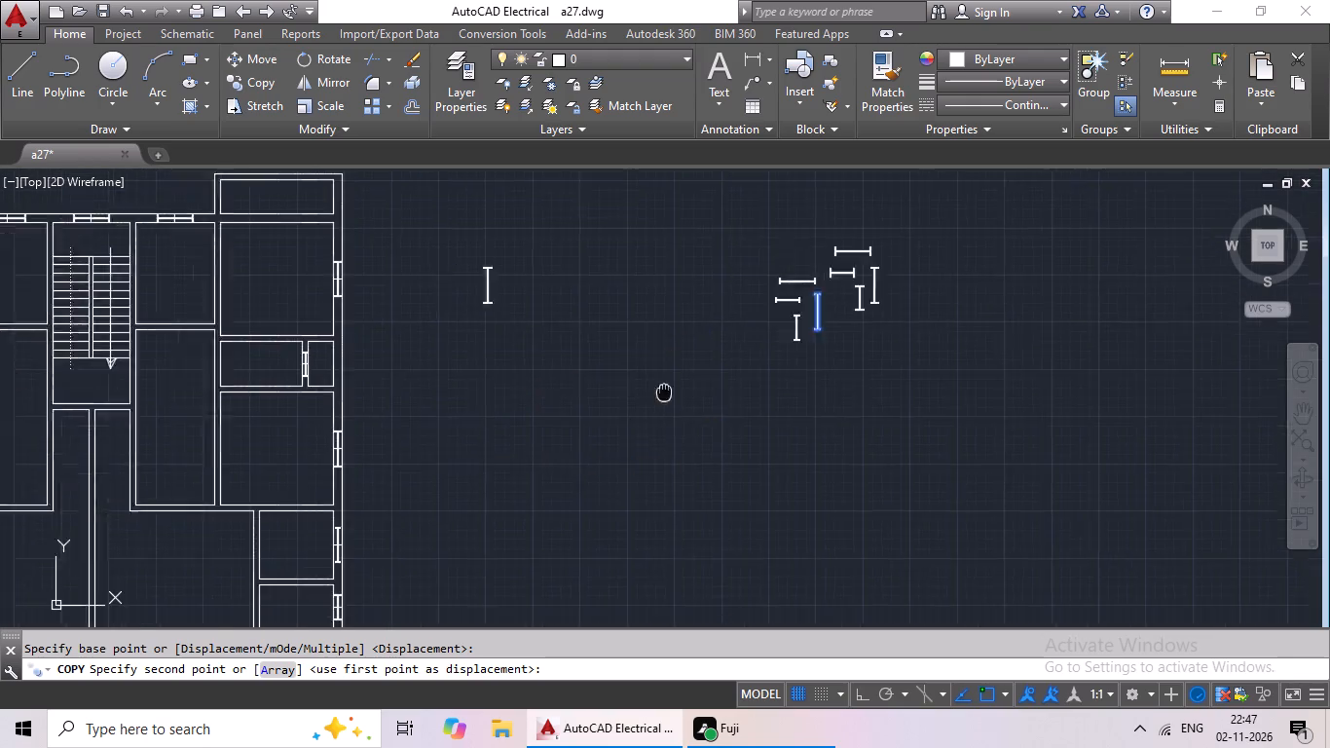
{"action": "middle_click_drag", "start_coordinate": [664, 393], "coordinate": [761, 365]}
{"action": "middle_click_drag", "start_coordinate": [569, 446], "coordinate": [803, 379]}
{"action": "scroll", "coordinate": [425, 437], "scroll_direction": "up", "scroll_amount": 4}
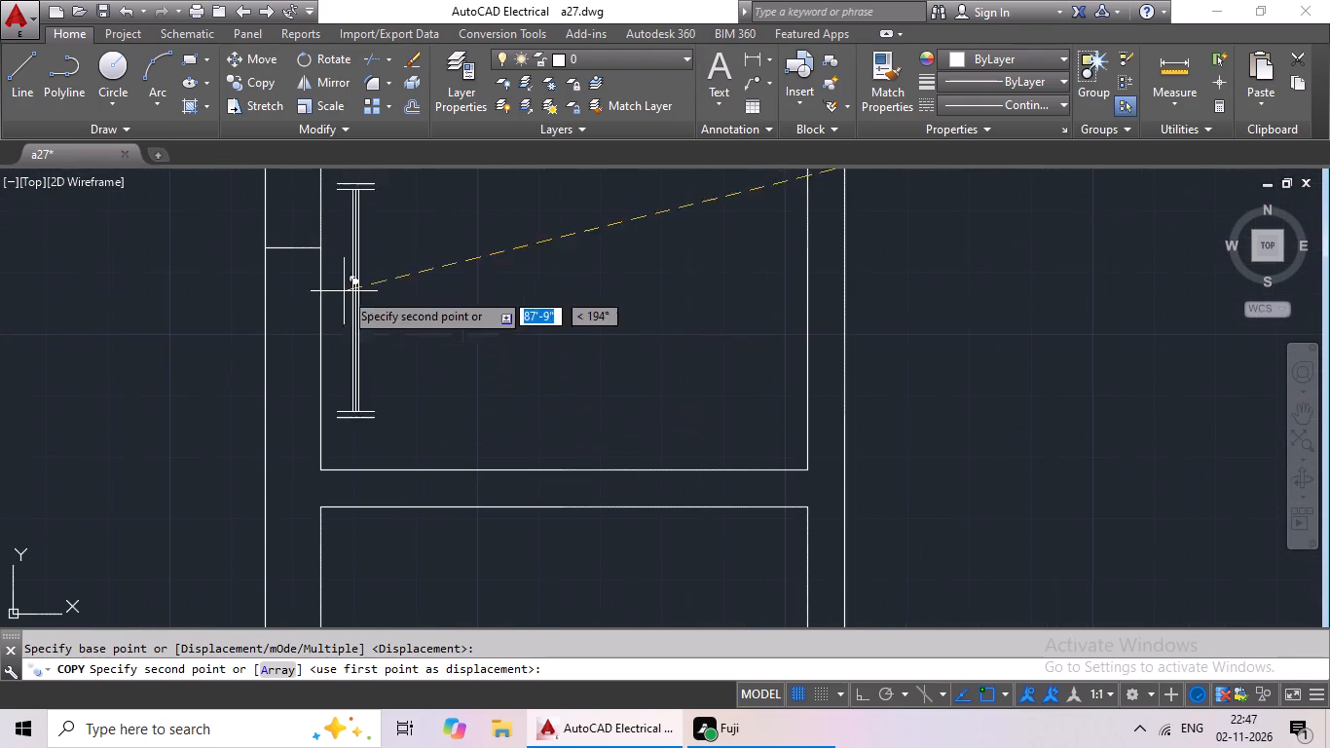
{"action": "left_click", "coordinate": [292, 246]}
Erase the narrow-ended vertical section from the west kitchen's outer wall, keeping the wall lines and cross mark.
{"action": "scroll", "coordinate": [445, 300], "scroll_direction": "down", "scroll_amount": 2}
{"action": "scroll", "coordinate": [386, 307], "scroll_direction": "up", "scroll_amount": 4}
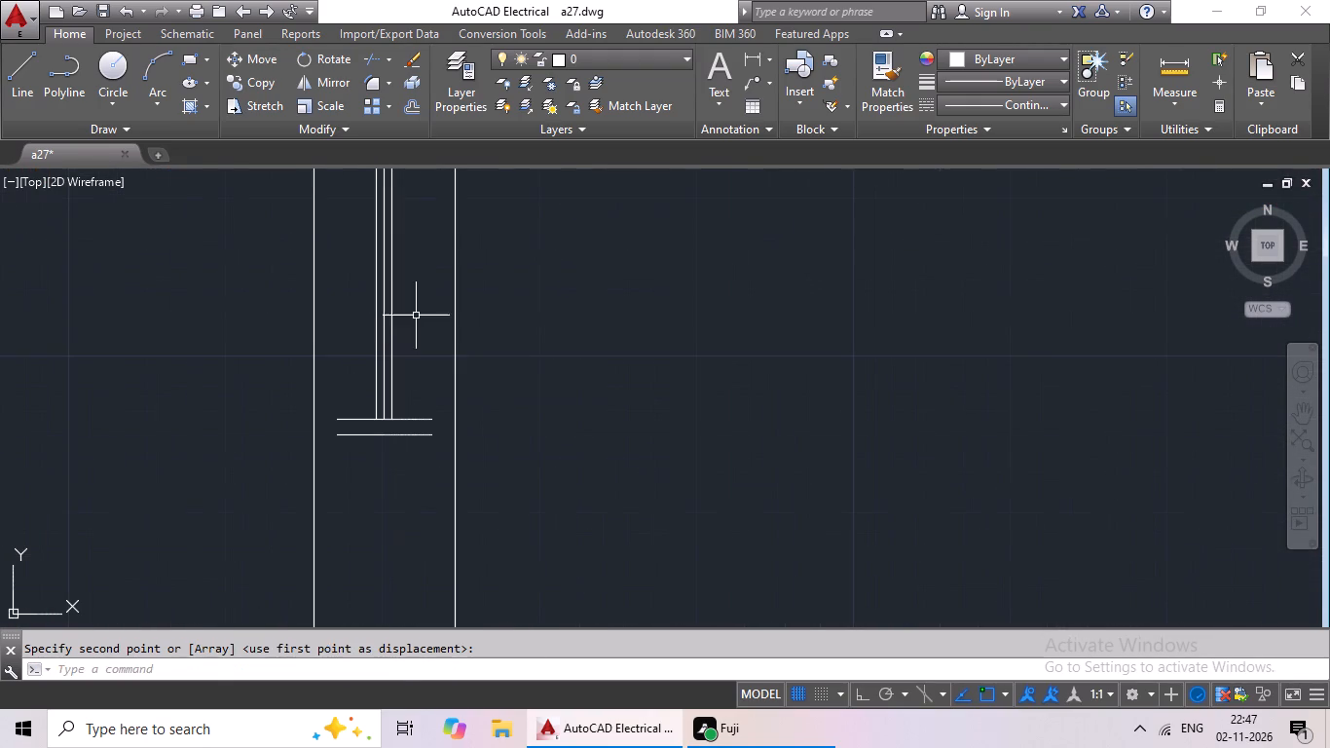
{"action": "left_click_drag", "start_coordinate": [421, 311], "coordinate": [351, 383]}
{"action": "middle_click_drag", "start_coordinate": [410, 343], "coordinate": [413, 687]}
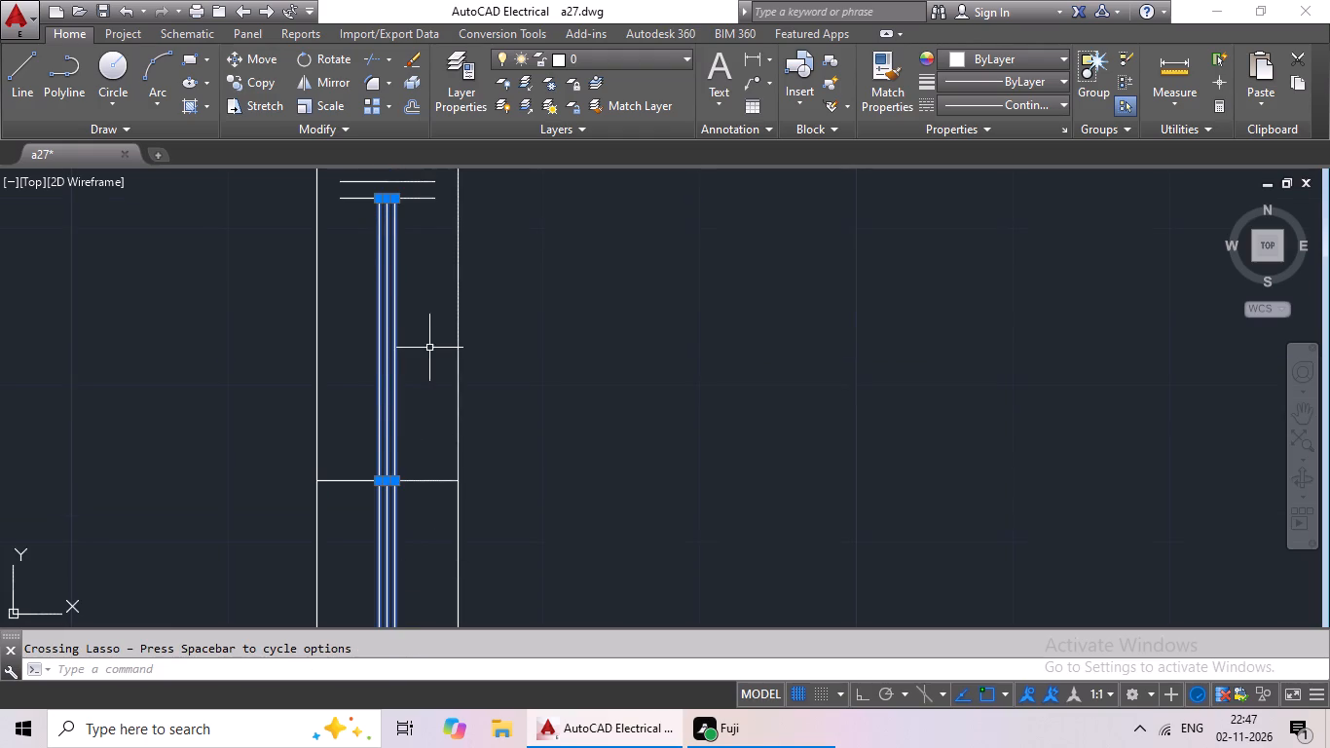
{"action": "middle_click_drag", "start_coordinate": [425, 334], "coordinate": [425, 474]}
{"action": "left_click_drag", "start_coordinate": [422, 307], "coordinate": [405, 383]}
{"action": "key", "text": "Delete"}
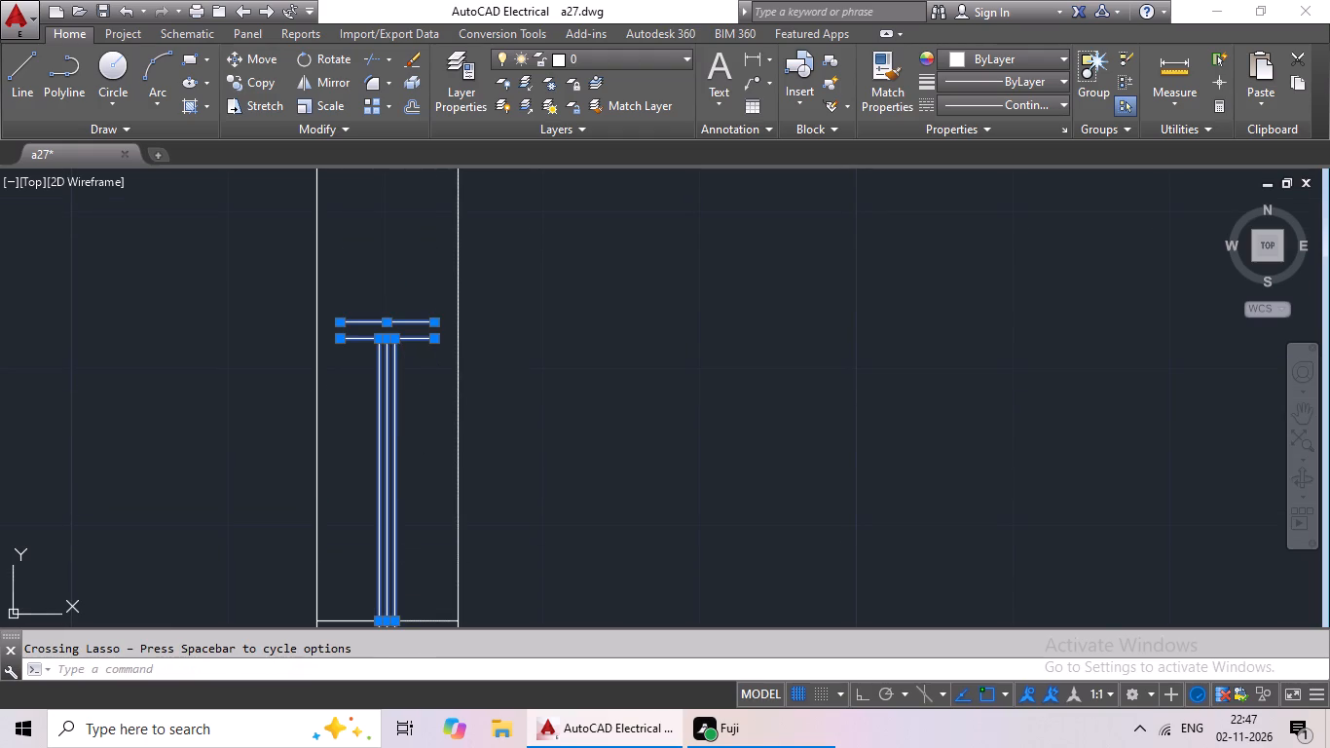
Erase the narrow-ended vertical section from the east kitchen's outer wall, keeping the wall lines and cross mark.
{"action": "scroll", "coordinate": [599, 387], "scroll_direction": "down", "scroll_amount": 4}
{"action": "middle_click_drag", "start_coordinate": [702, 456], "coordinate": [517, 437]}
{"action": "scroll", "coordinate": [577, 454], "scroll_direction": "down", "scroll_amount": 1}
{"action": "middle_click_drag", "start_coordinate": [767, 489], "coordinate": [419, 432]}
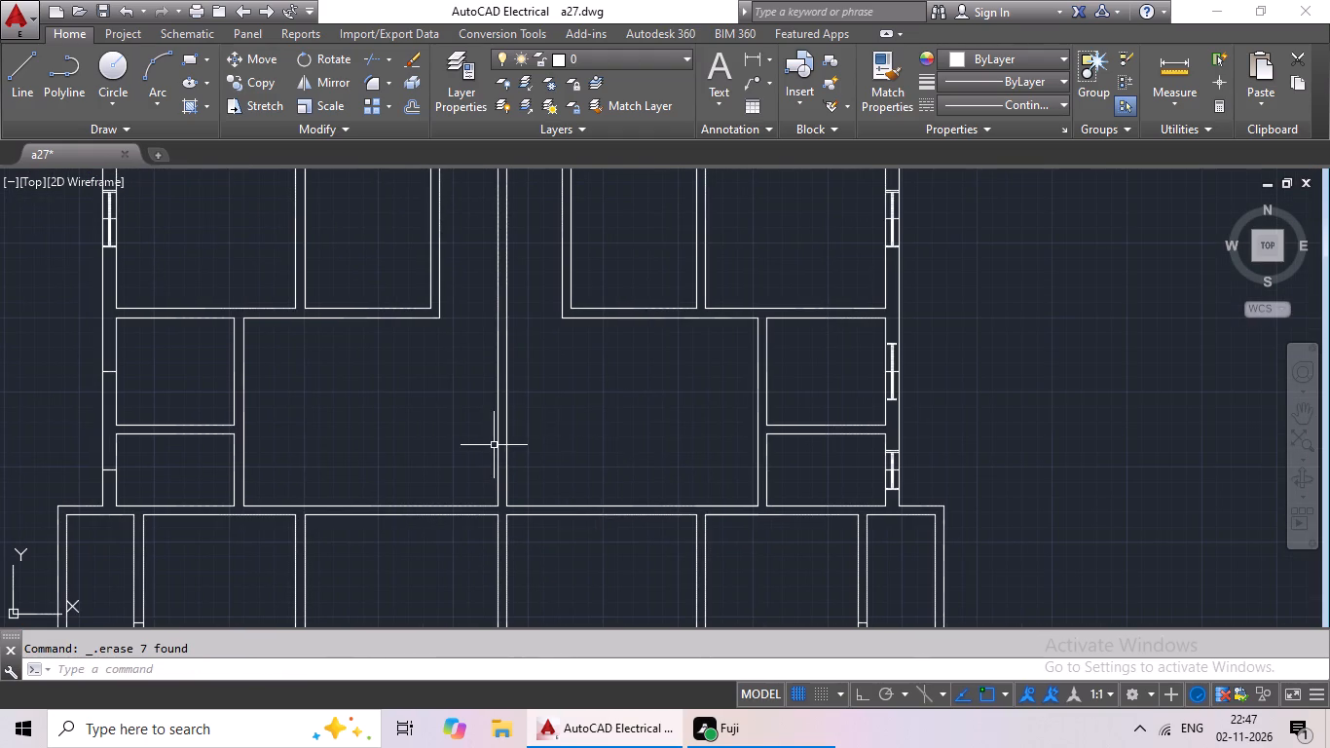
{"action": "middle_click_drag", "start_coordinate": [1037, 416], "coordinate": [705, 541]}
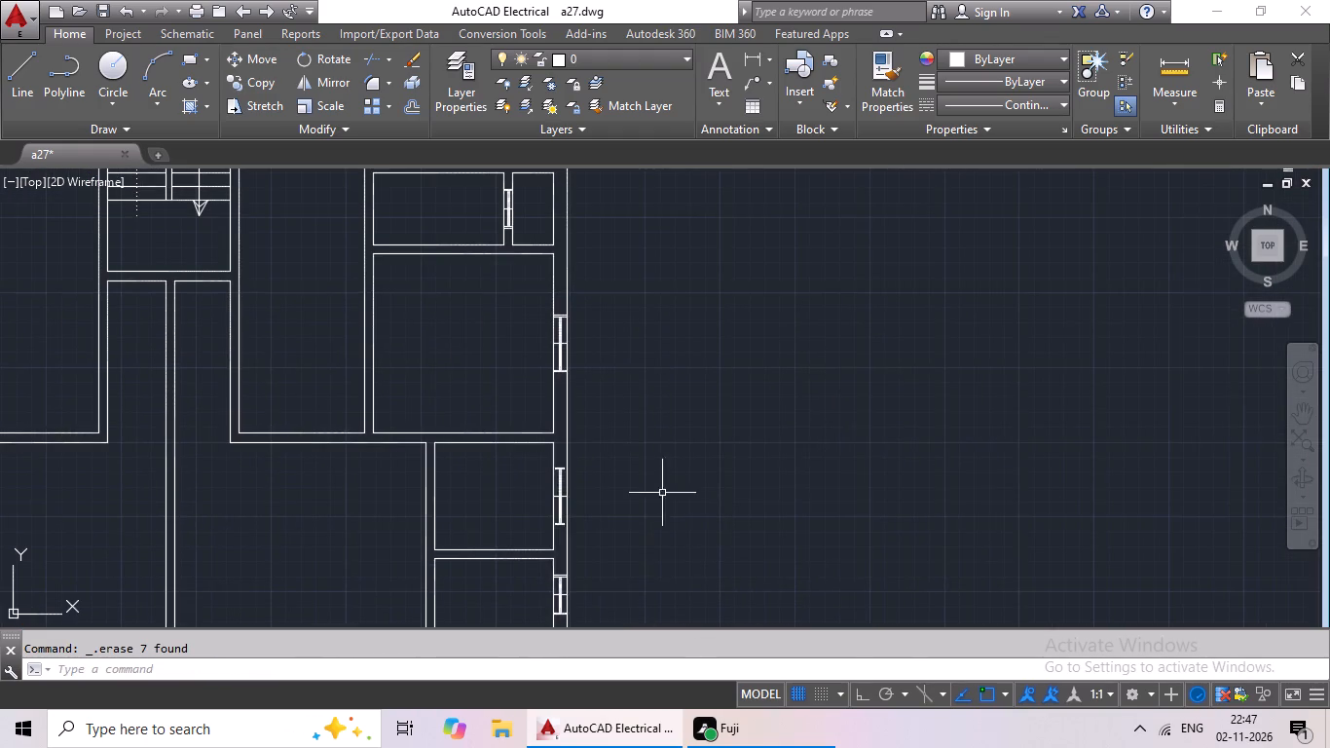
{"action": "scroll", "coordinate": [561, 505], "scroll_direction": "up", "scroll_amount": 4}
{"action": "left_click_drag", "start_coordinate": [552, 232], "coordinate": [515, 287]}
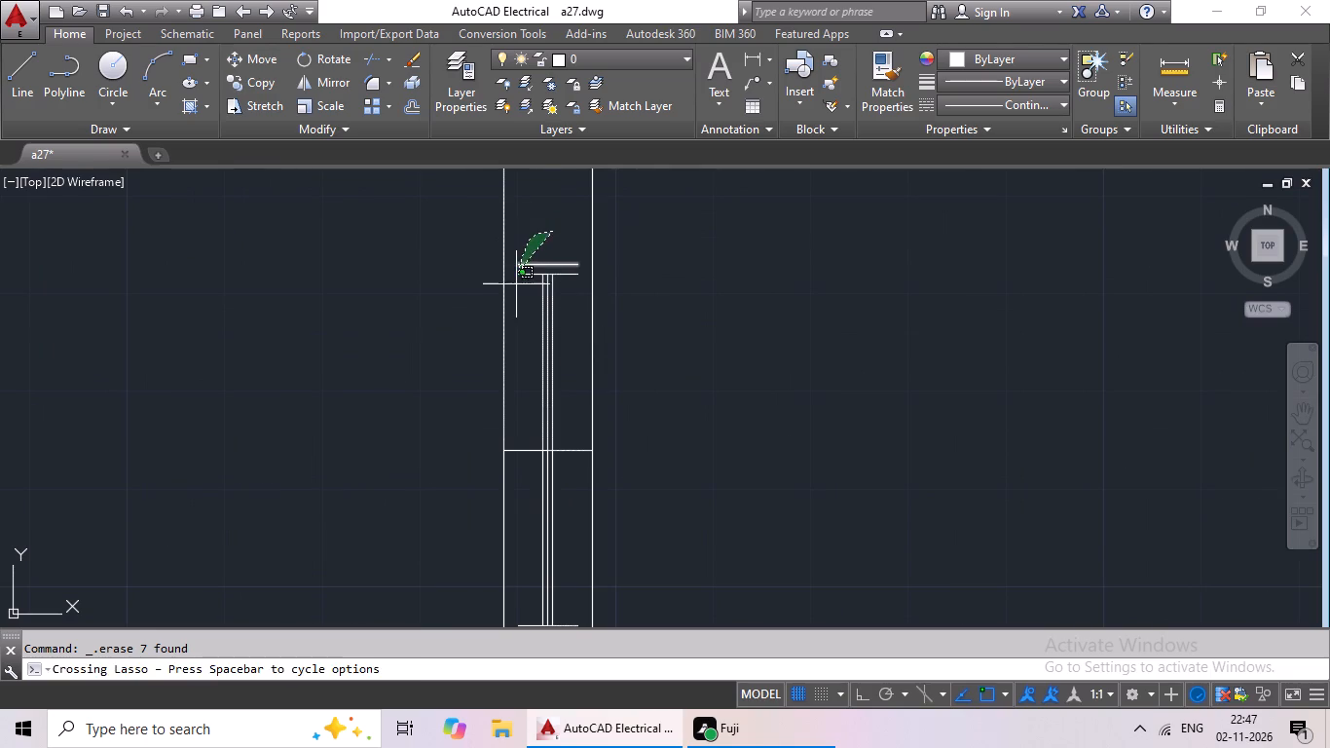
{"action": "left_click_drag", "start_coordinate": [515, 287], "coordinate": [577, 337]}
{"action": "middle_click_drag", "start_coordinate": [545, 404], "coordinate": [586, 209]}
{"action": "left_click_drag", "start_coordinate": [631, 384], "coordinate": [590, 454]}
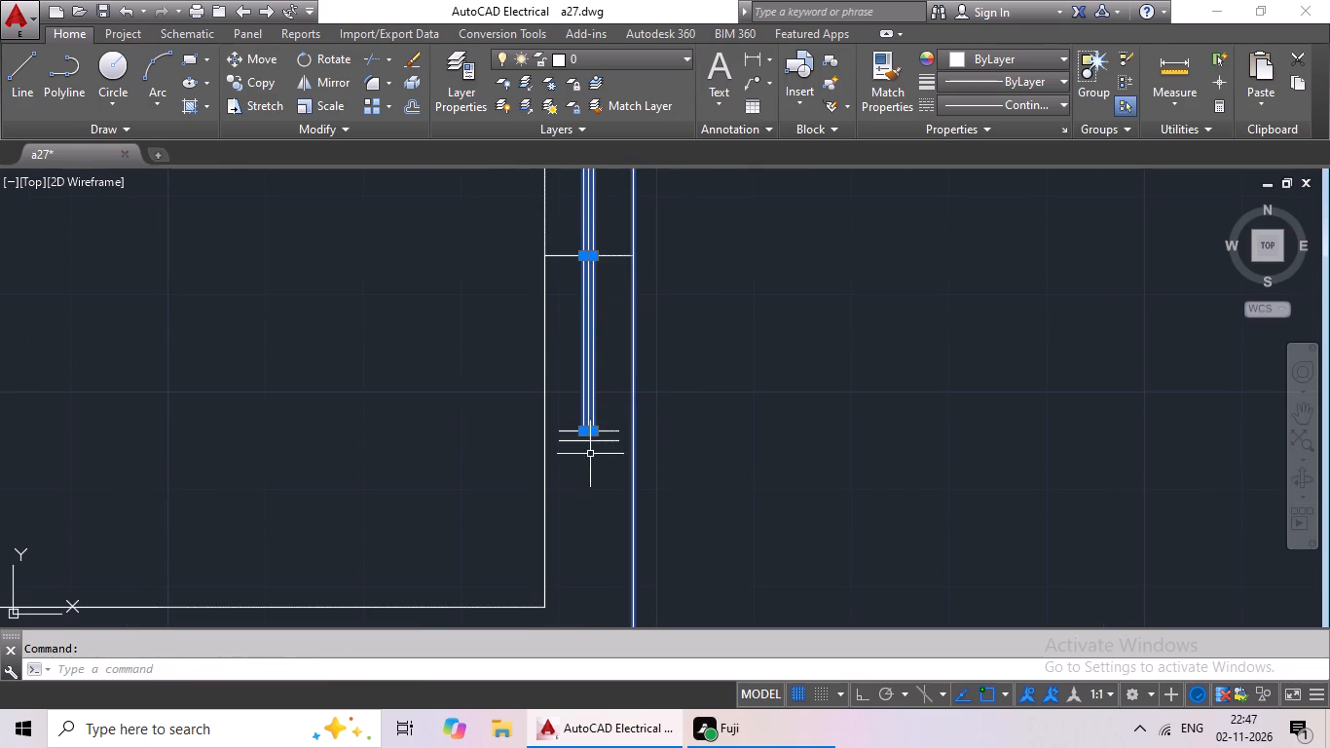
{"action": "left_click_drag", "start_coordinate": [590, 454], "coordinate": [582, 454]}
{"action": "key", "text": "Escape"}
{"action": "left_click_drag", "start_coordinate": [617, 371], "coordinate": [558, 416]}
{"action": "middle_click_drag", "start_coordinate": [601, 368], "coordinate": [586, 563]}
{"action": "left_click_drag", "start_coordinate": [571, 237], "coordinate": [560, 317]}
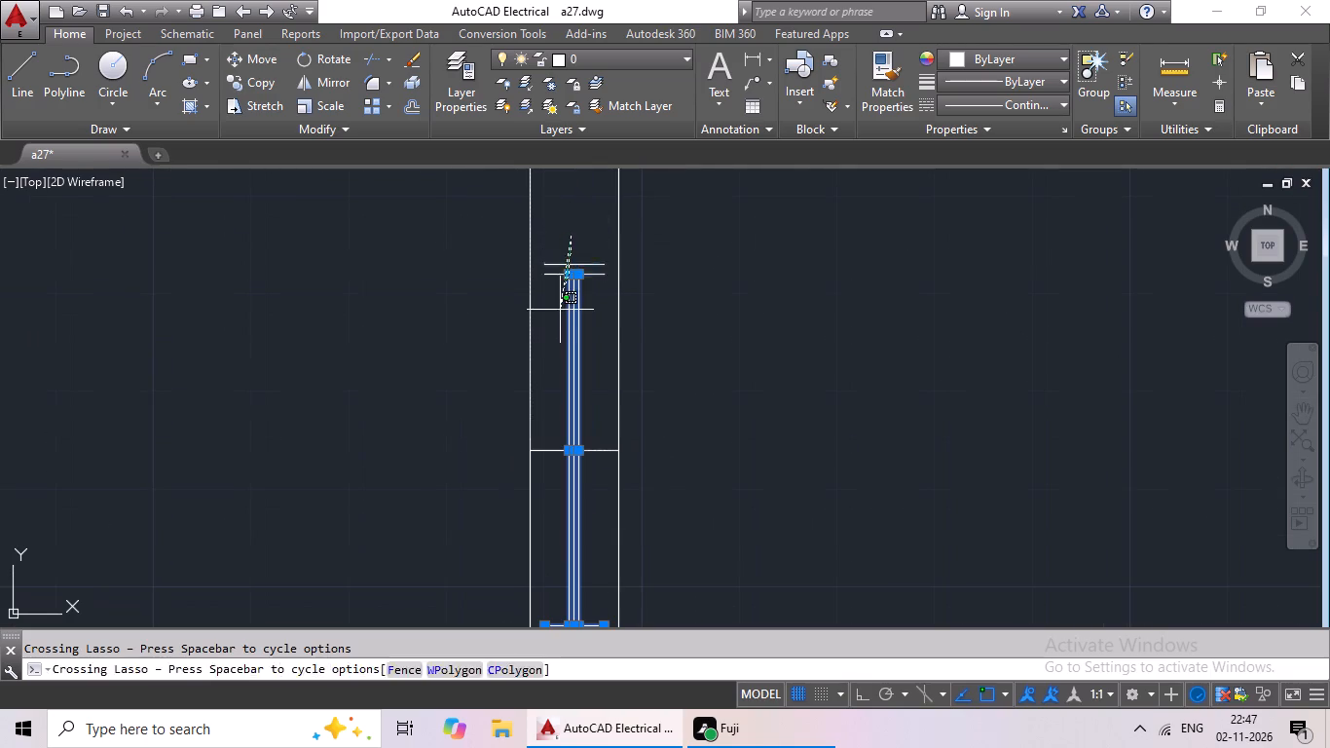
{"action": "left_click_drag", "start_coordinate": [560, 317], "coordinate": [560, 320]}
{"action": "key", "text": "Delete"}
Copy the vertical section beside the floor plan by its midpoint onto the cross mark in the east kitchen's outer wall.
{"action": "scroll", "coordinate": [567, 311], "scroll_direction": "down", "scroll_amount": 3}
{"action": "middle_click_drag", "start_coordinate": [662, 483], "coordinate": [676, 433]}
{"action": "middle_click_drag", "start_coordinate": [694, 429], "coordinate": [620, 530]}
{"action": "scroll", "coordinate": [859, 458], "scroll_direction": "down", "scroll_amount": 2}
{"action": "middle_click_drag", "start_coordinate": [875, 451], "coordinate": [706, 564]}
{"action": "middle_click_drag", "start_coordinate": [1071, 428], "coordinate": [984, 486]}
{"action": "left_click_drag", "start_coordinate": [697, 257], "coordinate": [620, 282]}
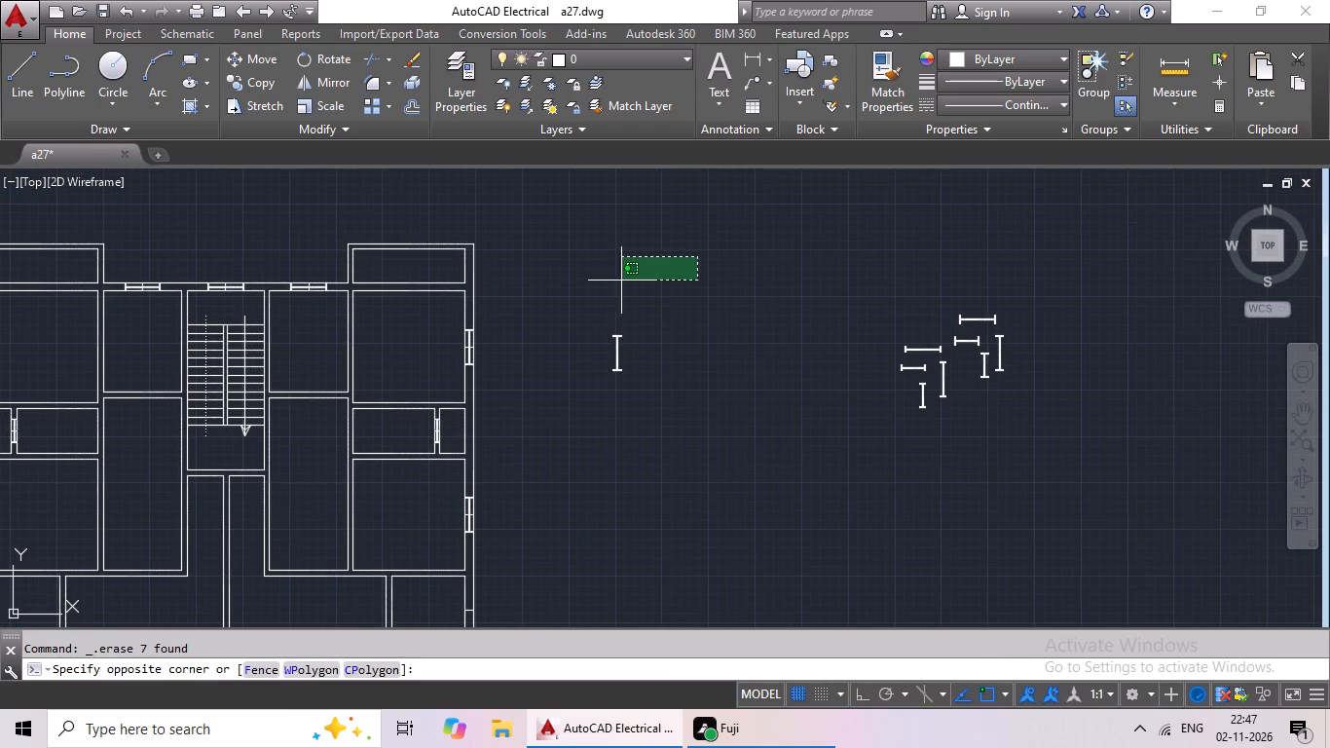
{"action": "left_click_drag", "start_coordinate": [620, 282], "coordinate": [698, 435]}
{"action": "left_click", "coordinate": [261, 80]}
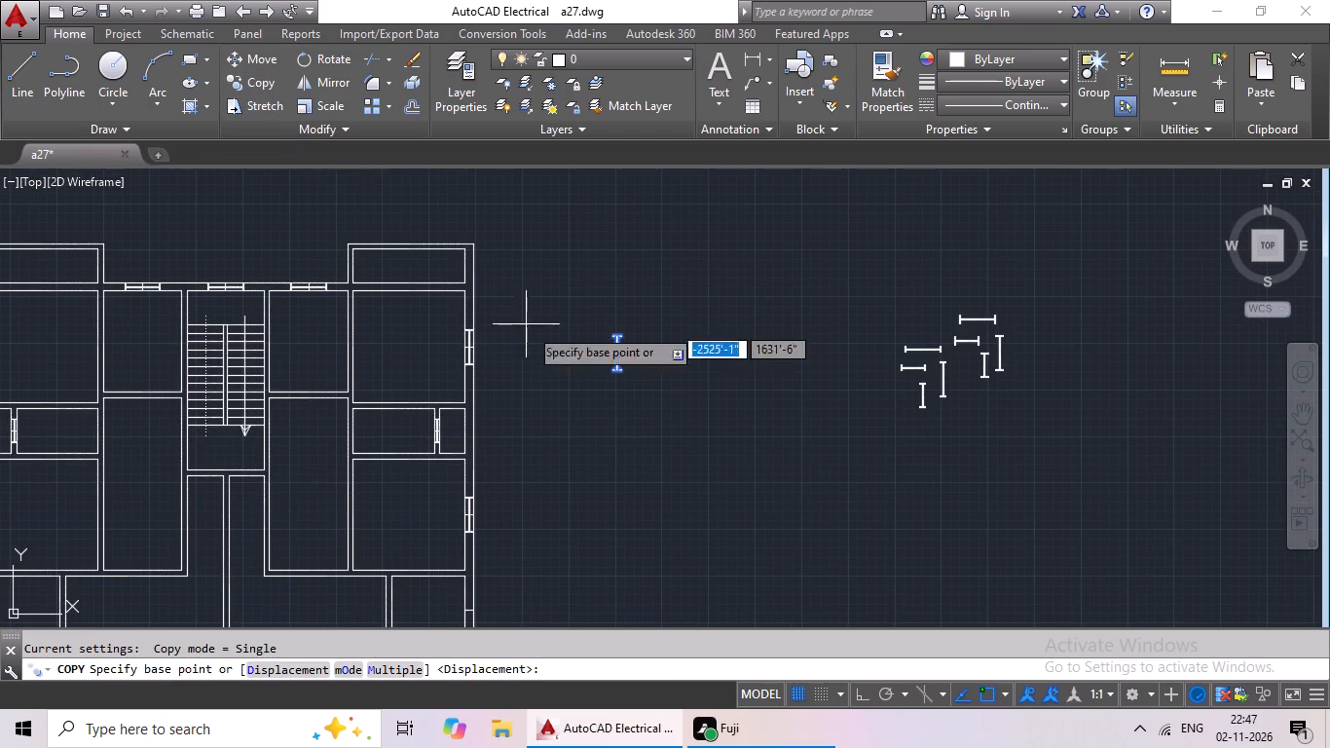
{"action": "scroll", "coordinate": [621, 348], "scroll_direction": "up", "scroll_amount": 5}
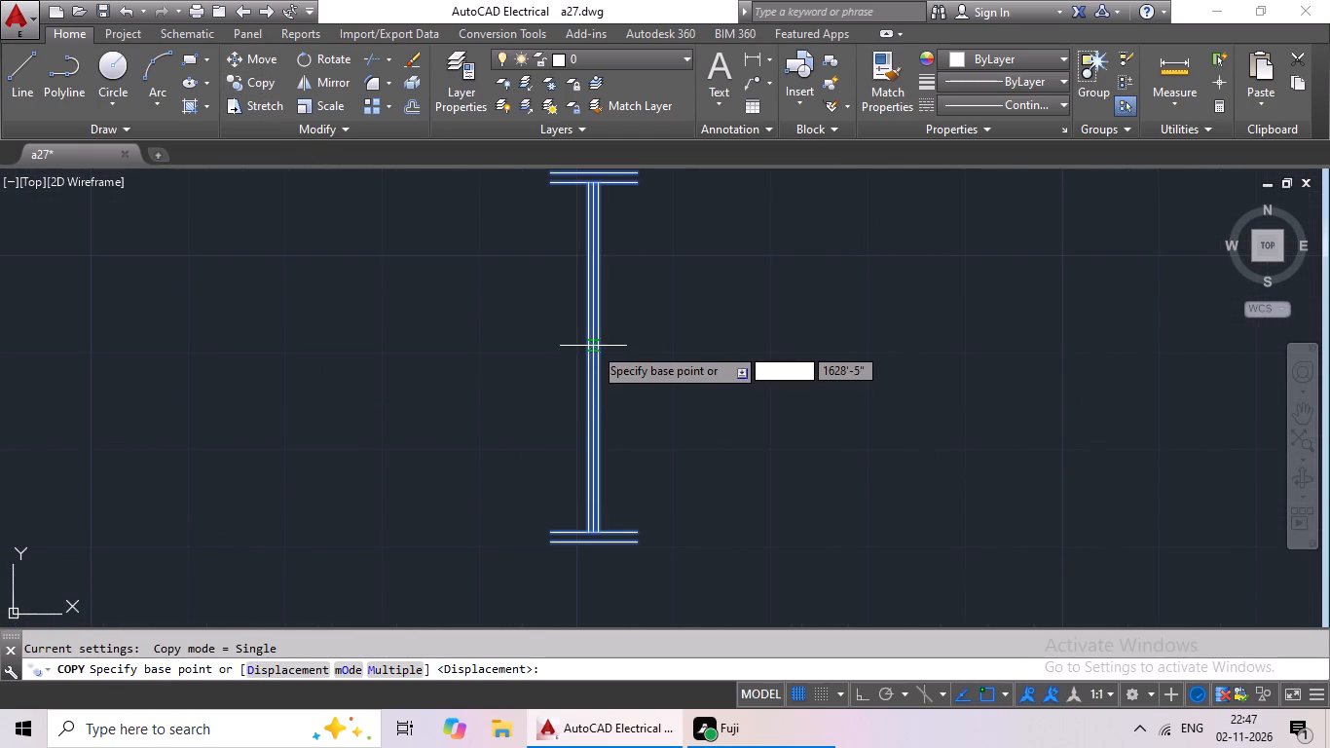
{"action": "left_click", "coordinate": [592, 354]}
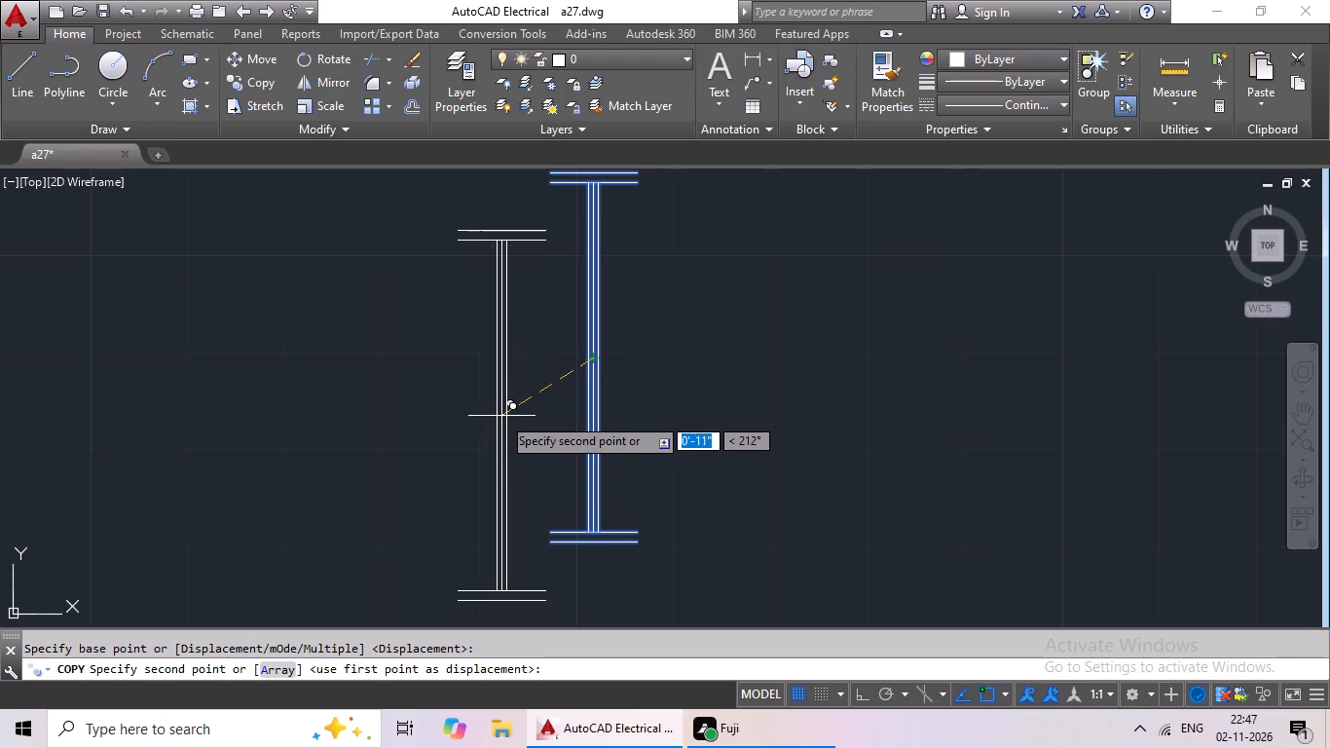
{"action": "scroll", "coordinate": [499, 408], "scroll_direction": "down", "scroll_amount": 3}
{"action": "middle_click_drag", "start_coordinate": [487, 432], "coordinate": [620, 202]}
{"action": "scroll", "coordinate": [486, 396], "scroll_direction": "down", "scroll_amount": 1}
{"action": "middle_click_drag", "start_coordinate": [483, 409], "coordinate": [554, 257]}
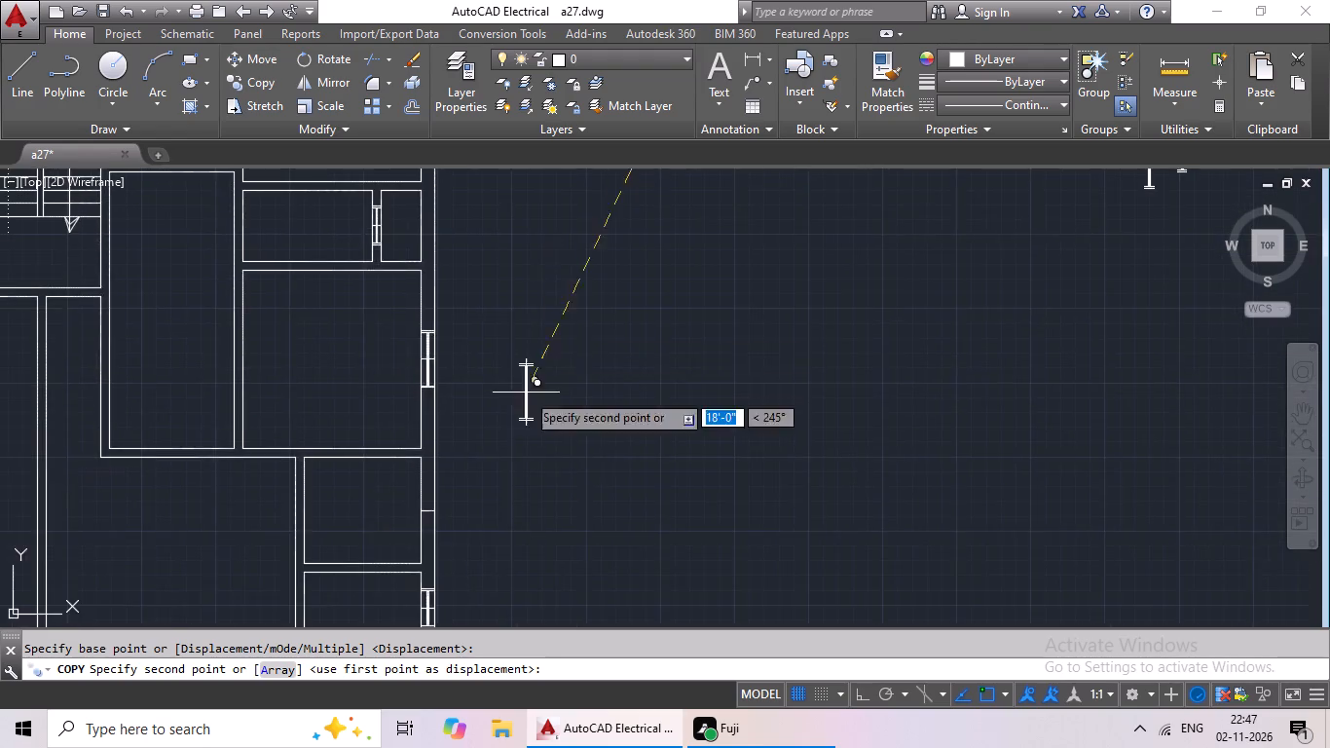
{"action": "middle_click_drag", "start_coordinate": [526, 393], "coordinate": [600, 280]}
{"action": "scroll", "coordinate": [491, 423], "scroll_direction": "up", "scroll_amount": 3}
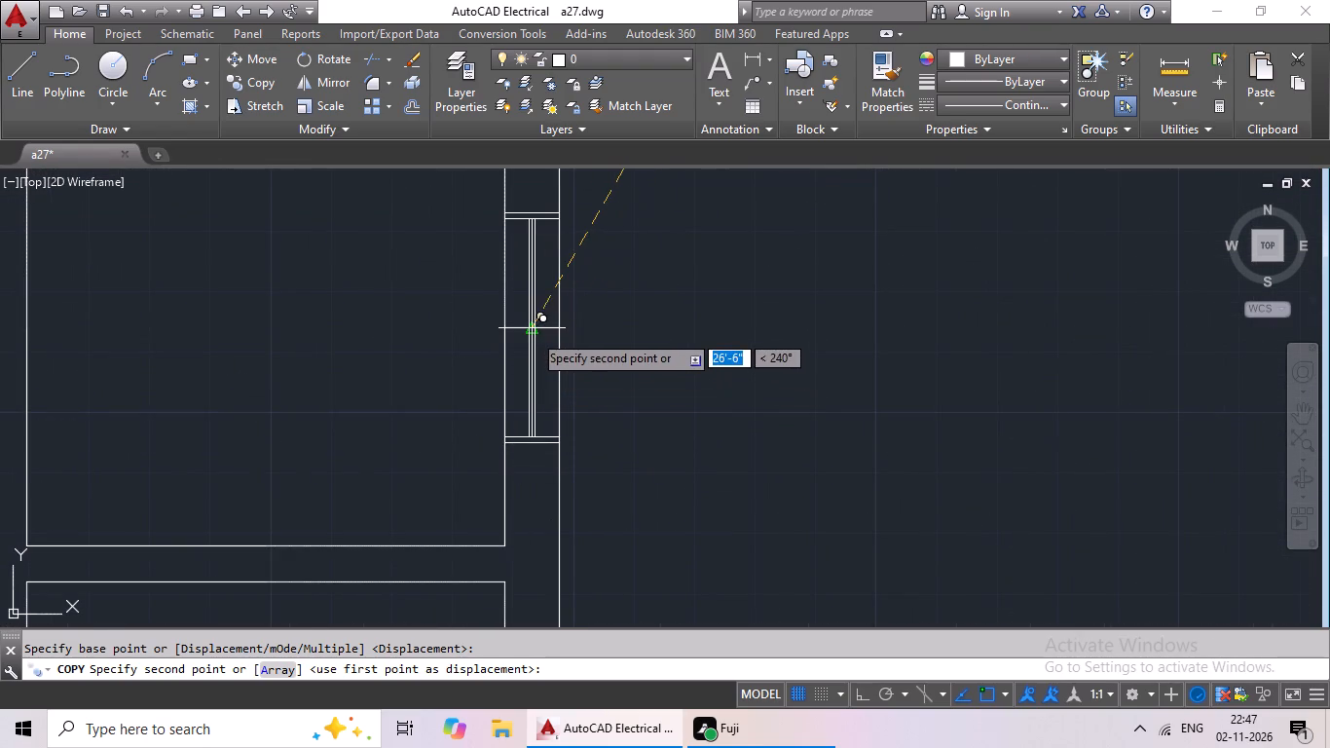
{"action": "left_click", "coordinate": [533, 332]}
Copy the vertical section beside the floor plan by its midpoint onto the cross mark in the west kitchen's outer wall.
{"action": "scroll", "coordinate": [730, 363], "scroll_direction": "down", "scroll_amount": 3}
{"action": "middle_click_drag", "start_coordinate": [774, 344], "coordinate": [892, 350]}
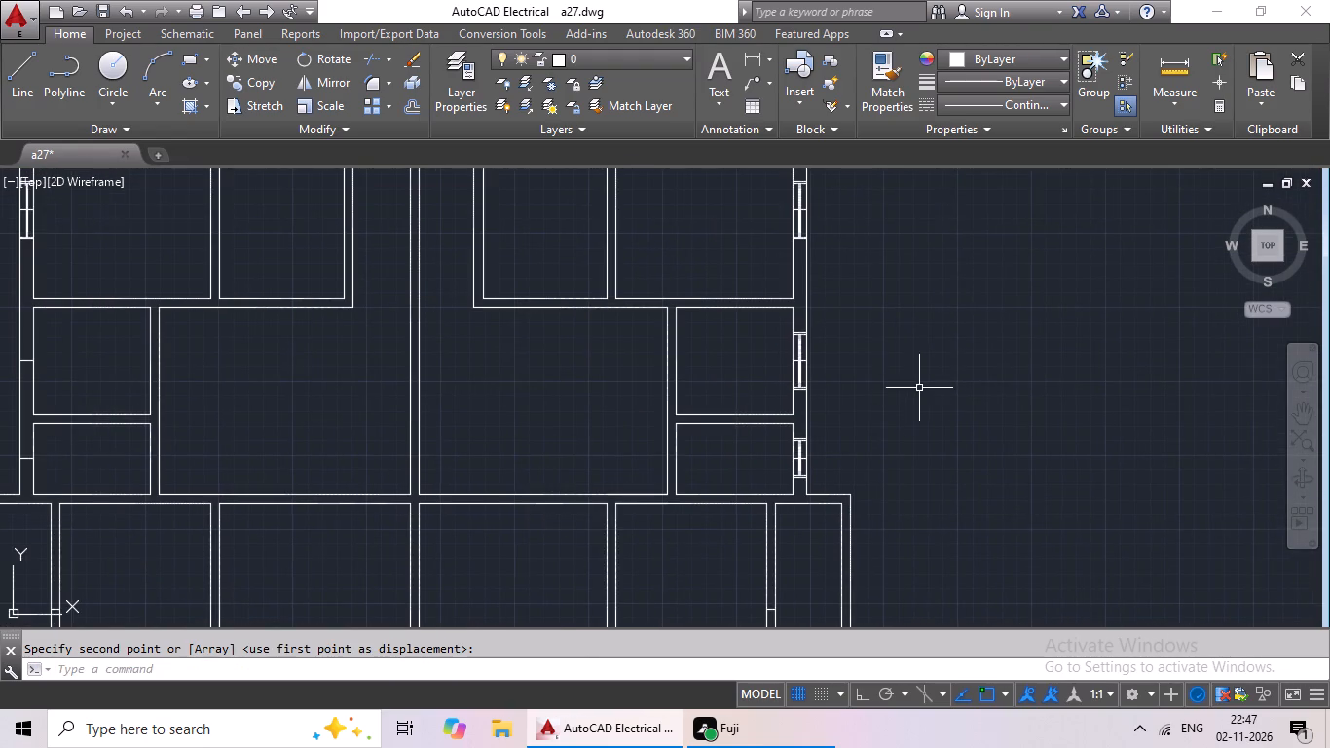
{"action": "middle_click_drag", "start_coordinate": [921, 387], "coordinate": [1090, 328]}
{"action": "middle_click_drag", "start_coordinate": [1123, 370], "coordinate": [735, 570]}
{"action": "middle_click_drag", "start_coordinate": [793, 407], "coordinate": [728, 669]}
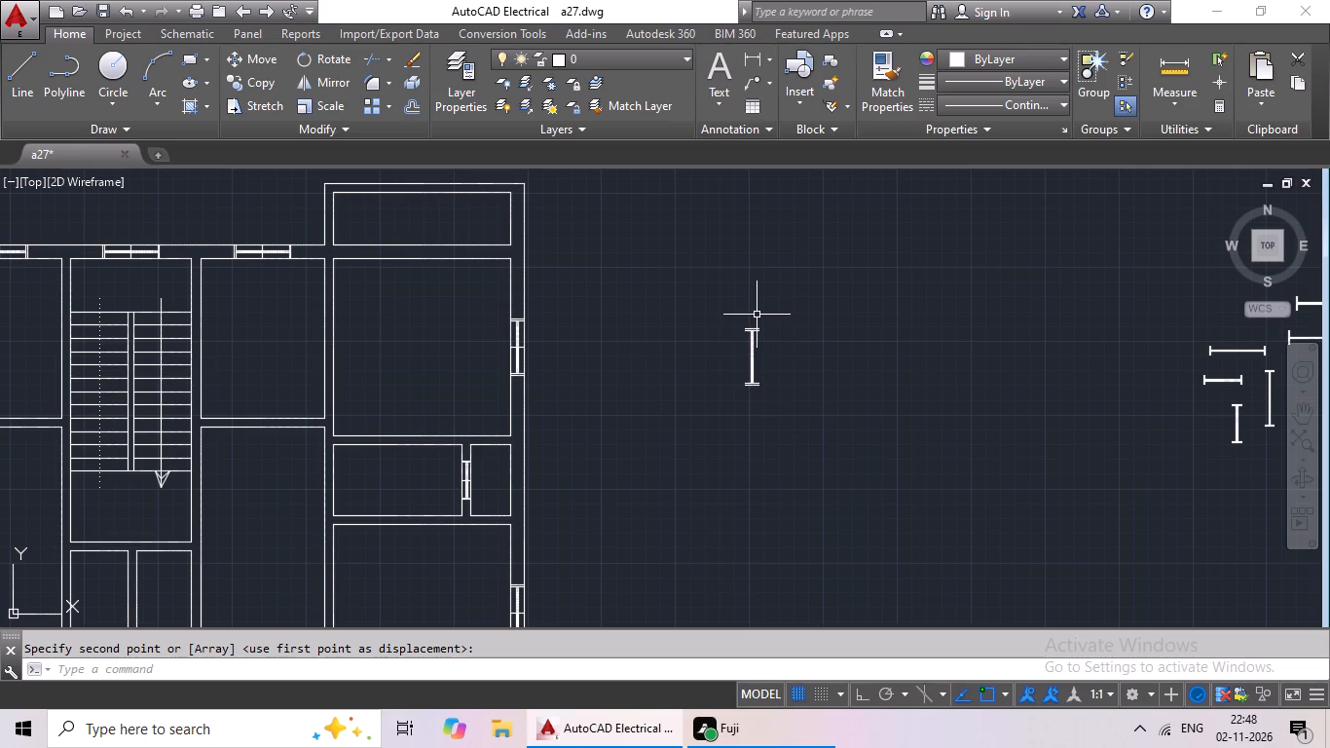
{"action": "left_click_drag", "start_coordinate": [770, 305], "coordinate": [838, 405]}
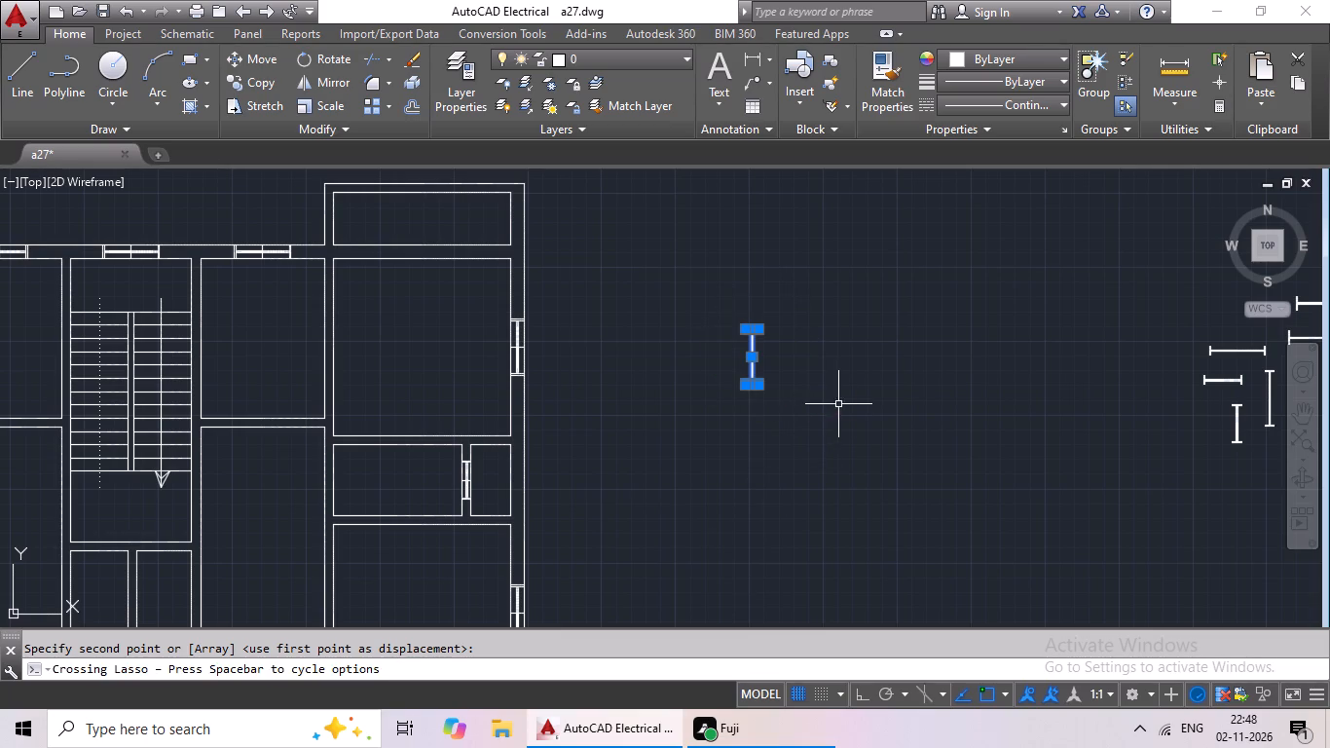
{"action": "left_click", "coordinate": [266, 85]}
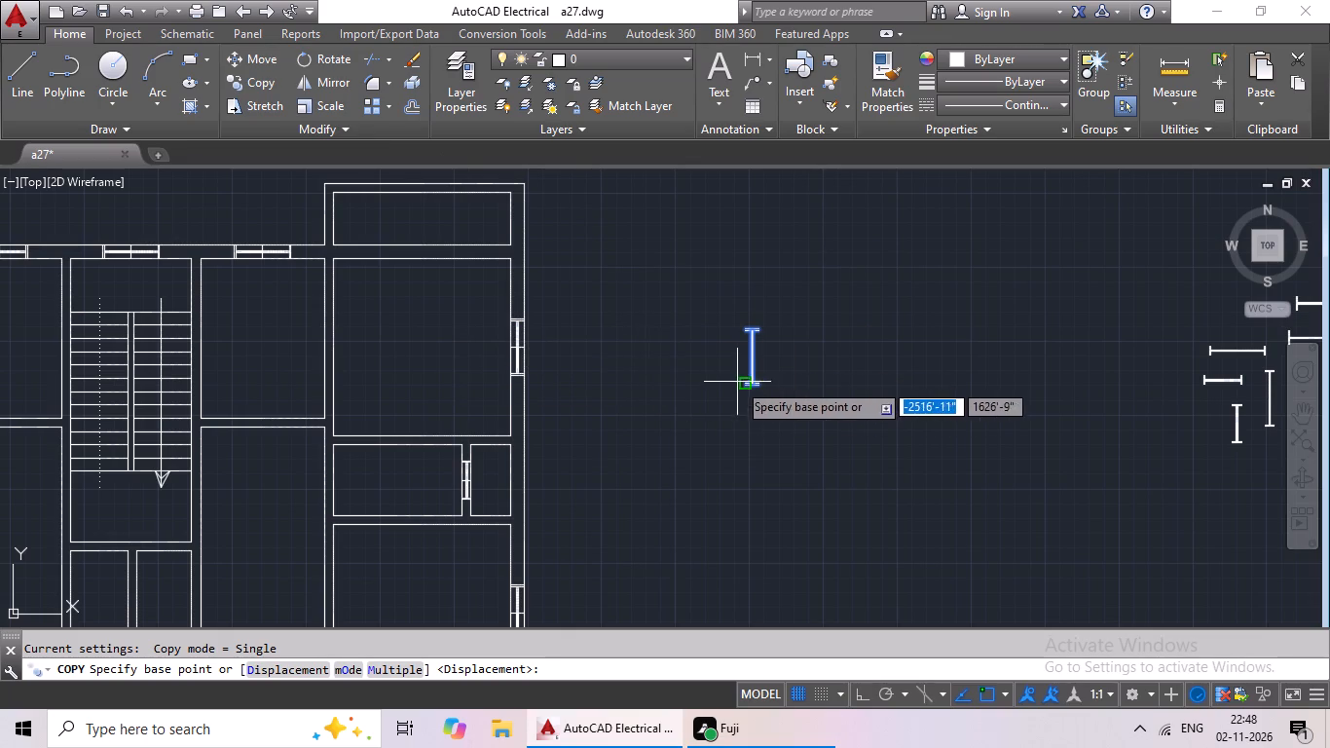
{"action": "scroll", "coordinate": [753, 363], "scroll_direction": "up", "scroll_amount": 4}
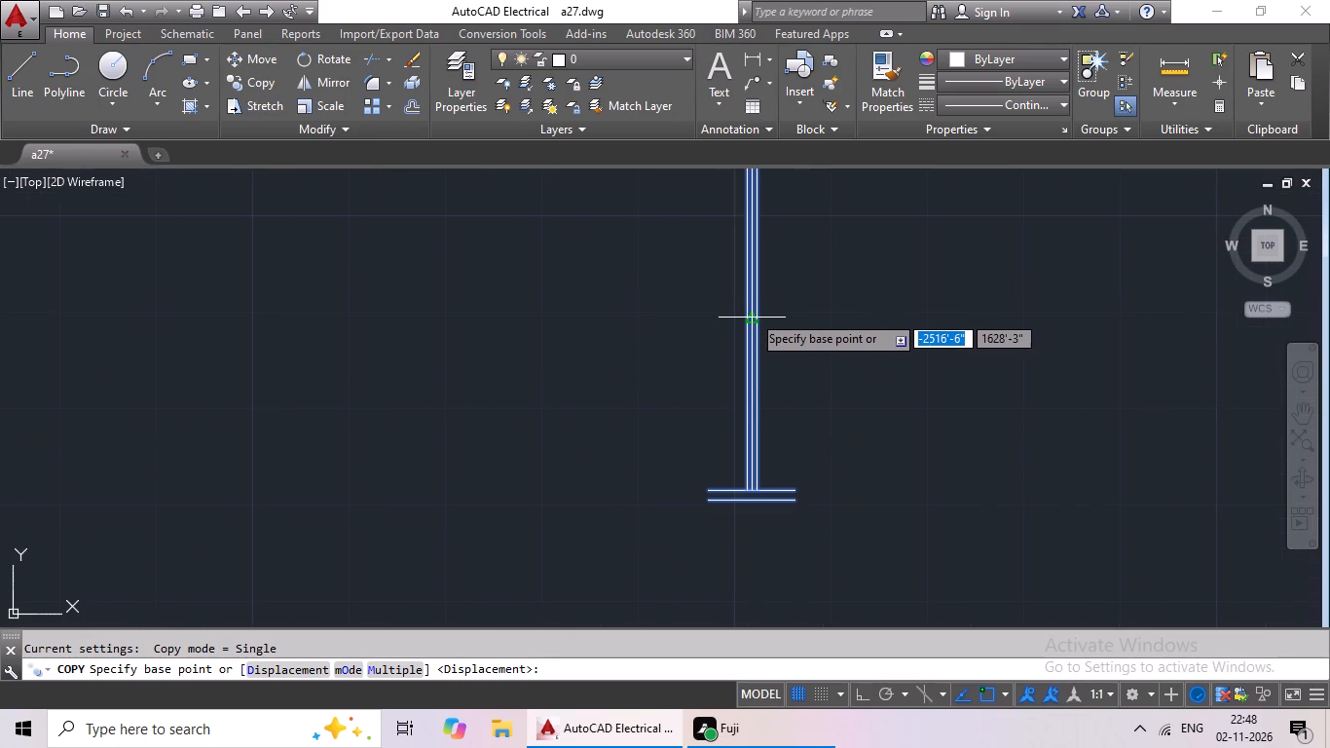
{"action": "left_click_drag", "start_coordinate": [753, 322], "coordinate": [726, 328]}
{"action": "scroll", "coordinate": [518, 457], "scroll_direction": "down", "scroll_amount": 2}
{"action": "middle_click_drag", "start_coordinate": [503, 473], "coordinate": [618, 294]}
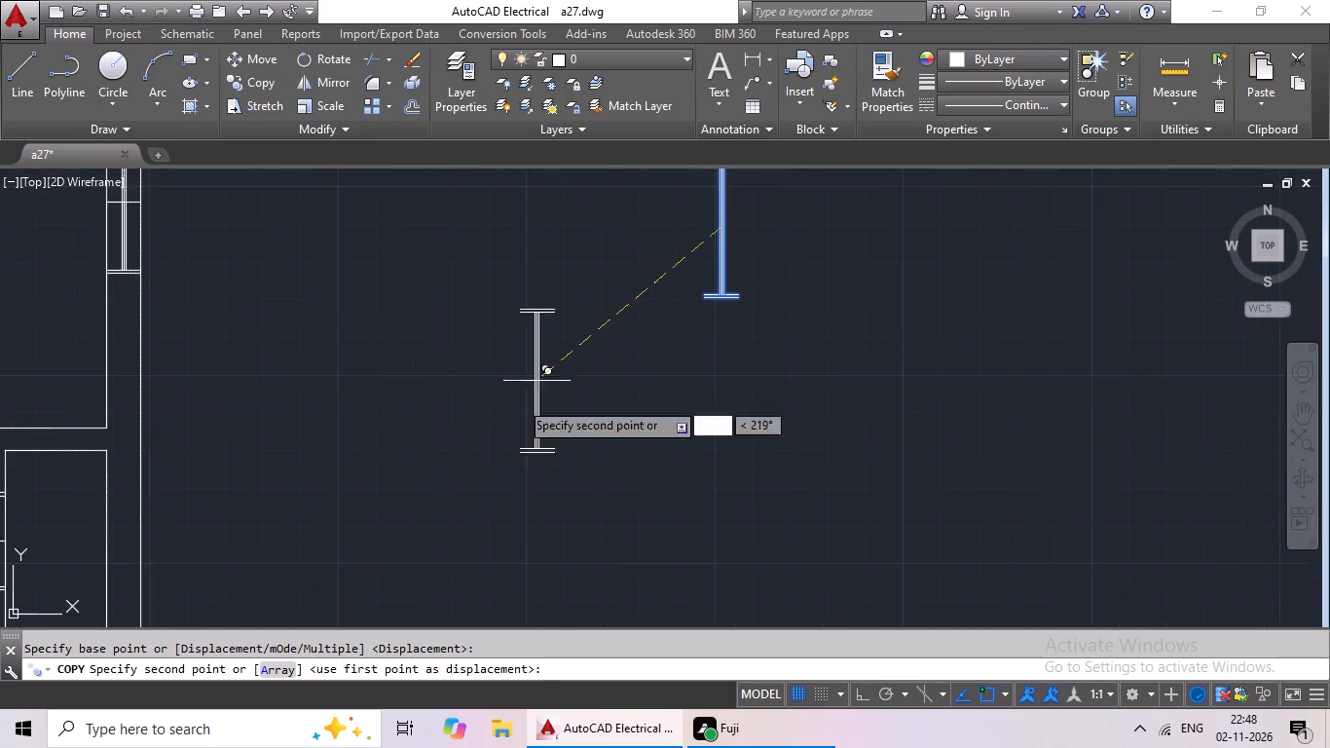
{"action": "middle_click_drag", "start_coordinate": [424, 466], "coordinate": [605, 308]}
{"action": "middle_click_drag", "start_coordinate": [464, 430], "coordinate": [712, 282]}
{"action": "scroll", "coordinate": [620, 394], "scroll_direction": "down", "scroll_amount": 1}
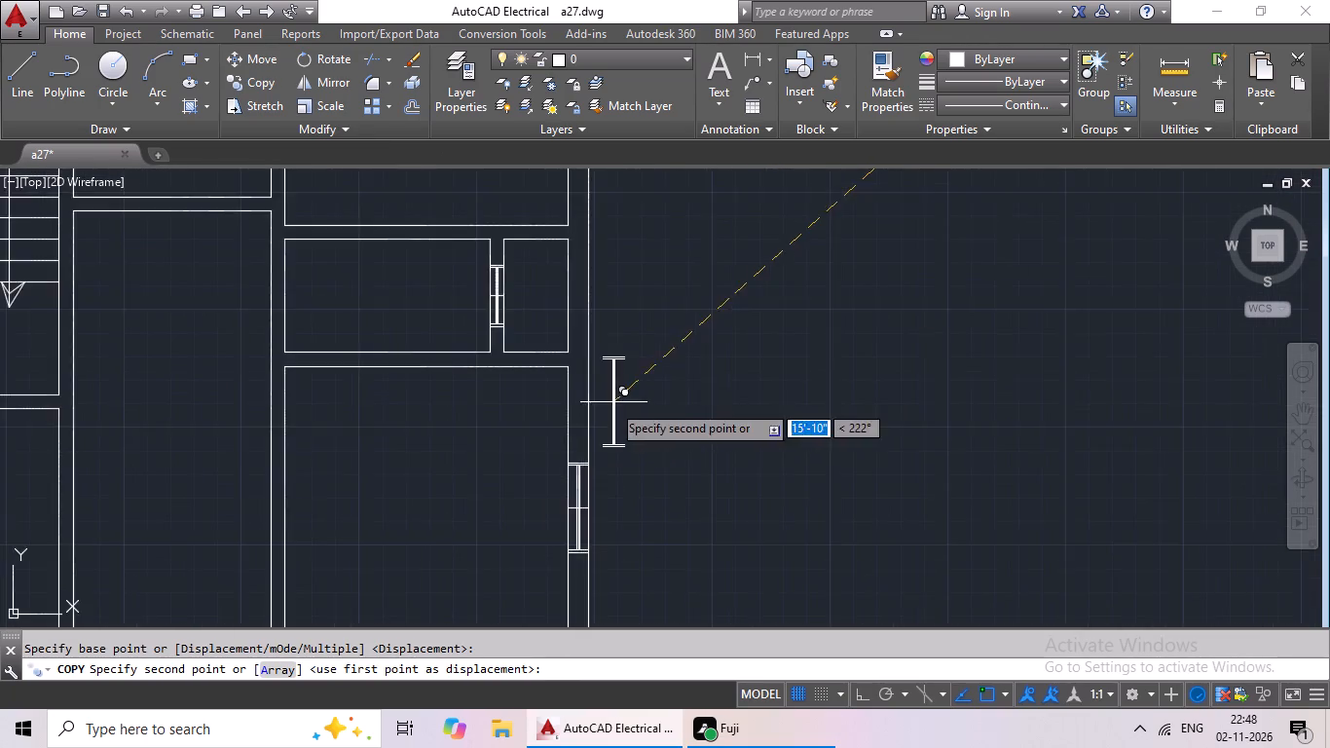
{"action": "middle_click_drag", "start_coordinate": [609, 405], "coordinate": [757, 308]}
{"action": "middle_click_drag", "start_coordinate": [500, 420], "coordinate": [610, 376]}
{"action": "middle_click_drag", "start_coordinate": [556, 402], "coordinate": [702, 332]}
{"action": "middle_click_drag", "start_coordinate": [513, 405], "coordinate": [710, 347]}
{"action": "scroll", "coordinate": [505, 484], "scroll_direction": "down", "scroll_amount": 2}
{"action": "middle_click_drag", "start_coordinate": [499, 494], "coordinate": [655, 394]}
{"action": "scroll", "coordinate": [432, 390], "scroll_direction": "up", "scroll_amount": 5}
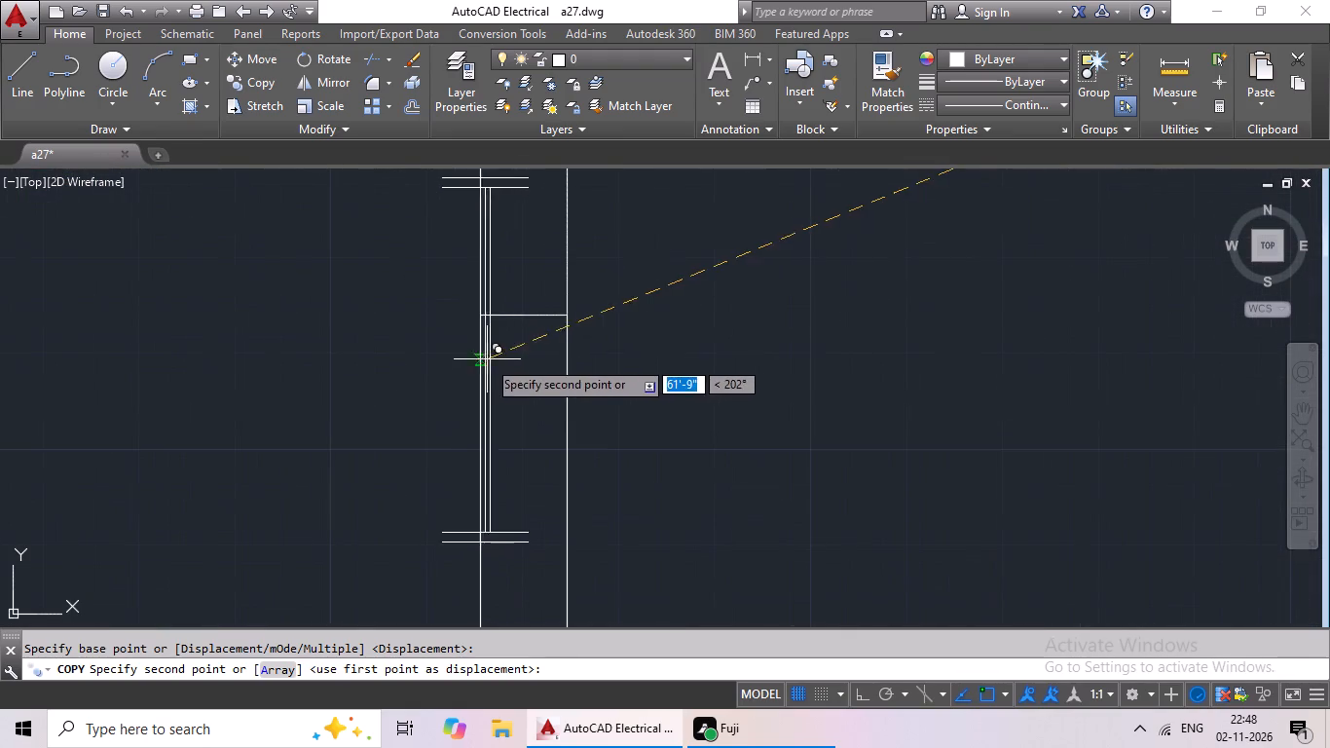
{"action": "left_click", "coordinate": [522, 317]}
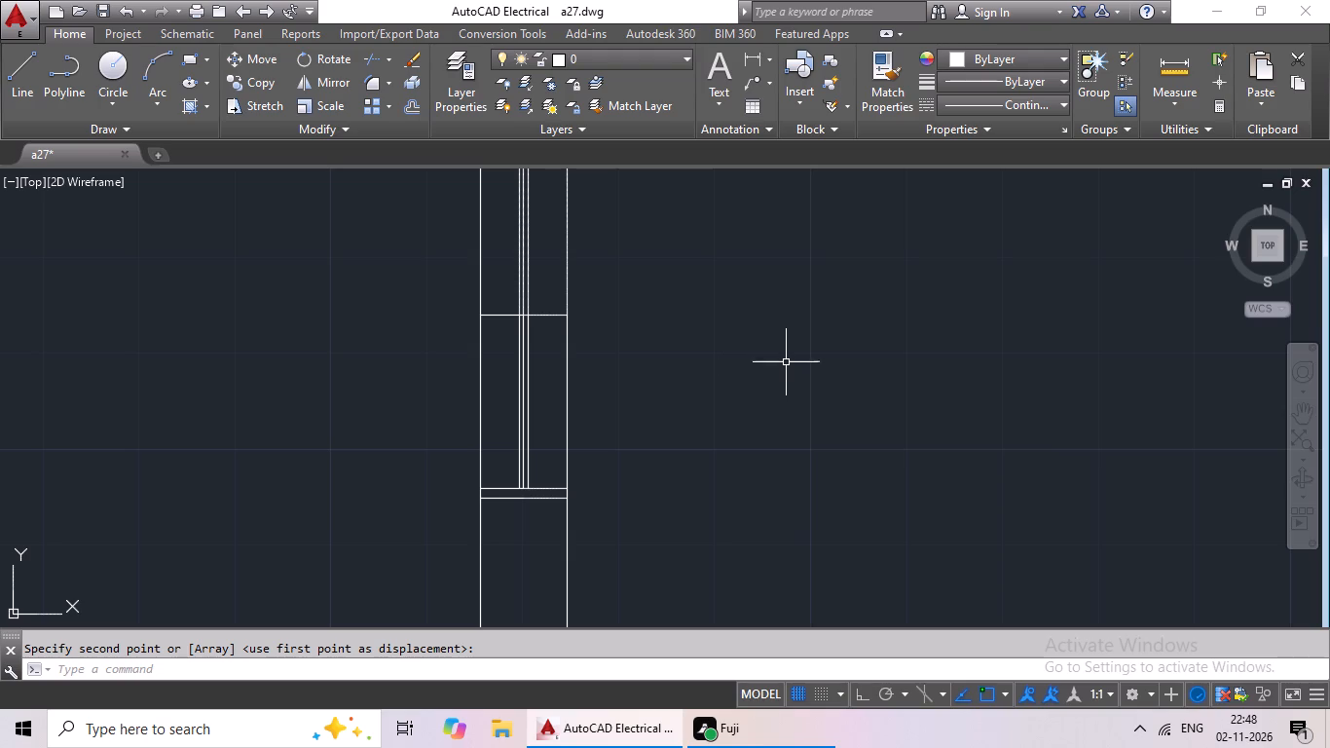
{"action": "scroll", "coordinate": [792, 351], "scroll_direction": "down", "scroll_amount": 2}
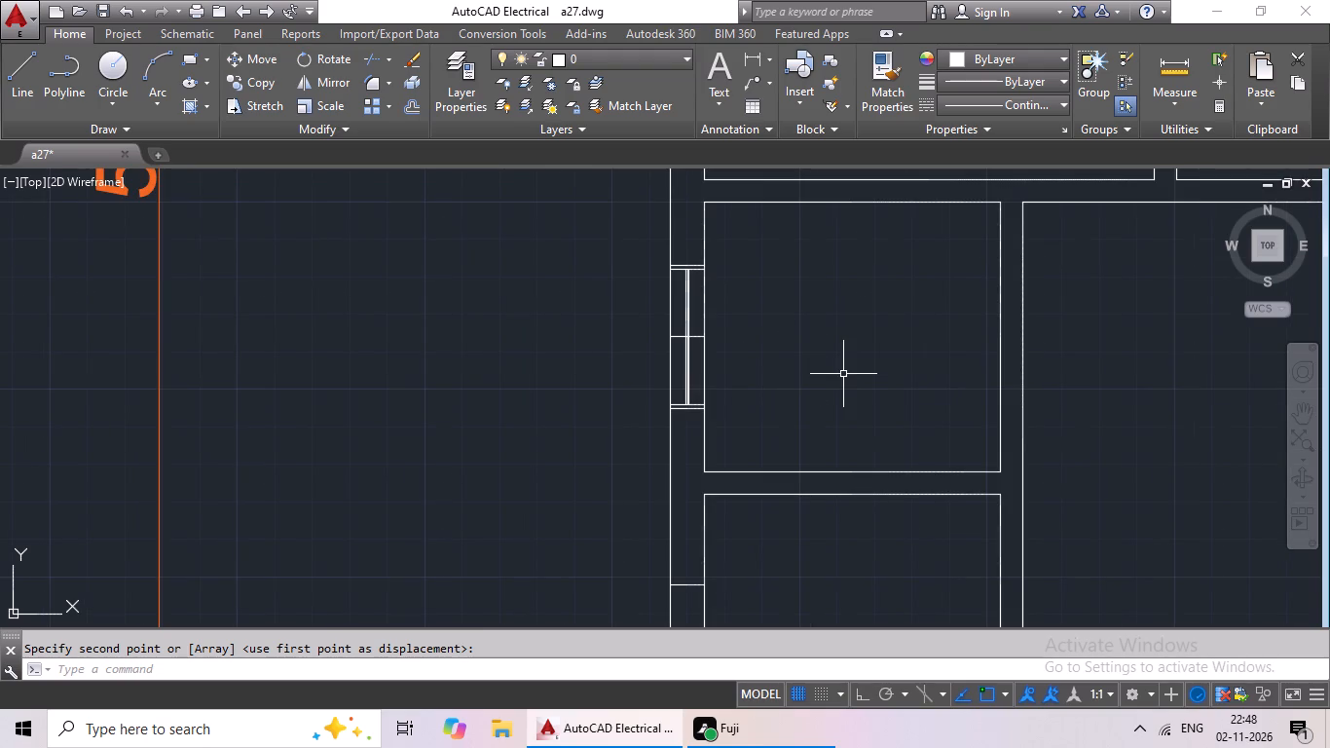
Copy the short, wide-ended vertical section by its midpoint onto the cross mark in the west toilet's outer wall, below the kitchen.
{"action": "scroll", "coordinate": [861, 385], "scroll_direction": "down", "scroll_amount": 2}
{"action": "middle_click_drag", "start_coordinate": [920, 391], "coordinate": [467, 398]}
{"action": "scroll", "coordinate": [603, 404], "scroll_direction": "down", "scroll_amount": 1}
{"action": "middle_click_drag", "start_coordinate": [783, 410], "coordinate": [560, 433]}
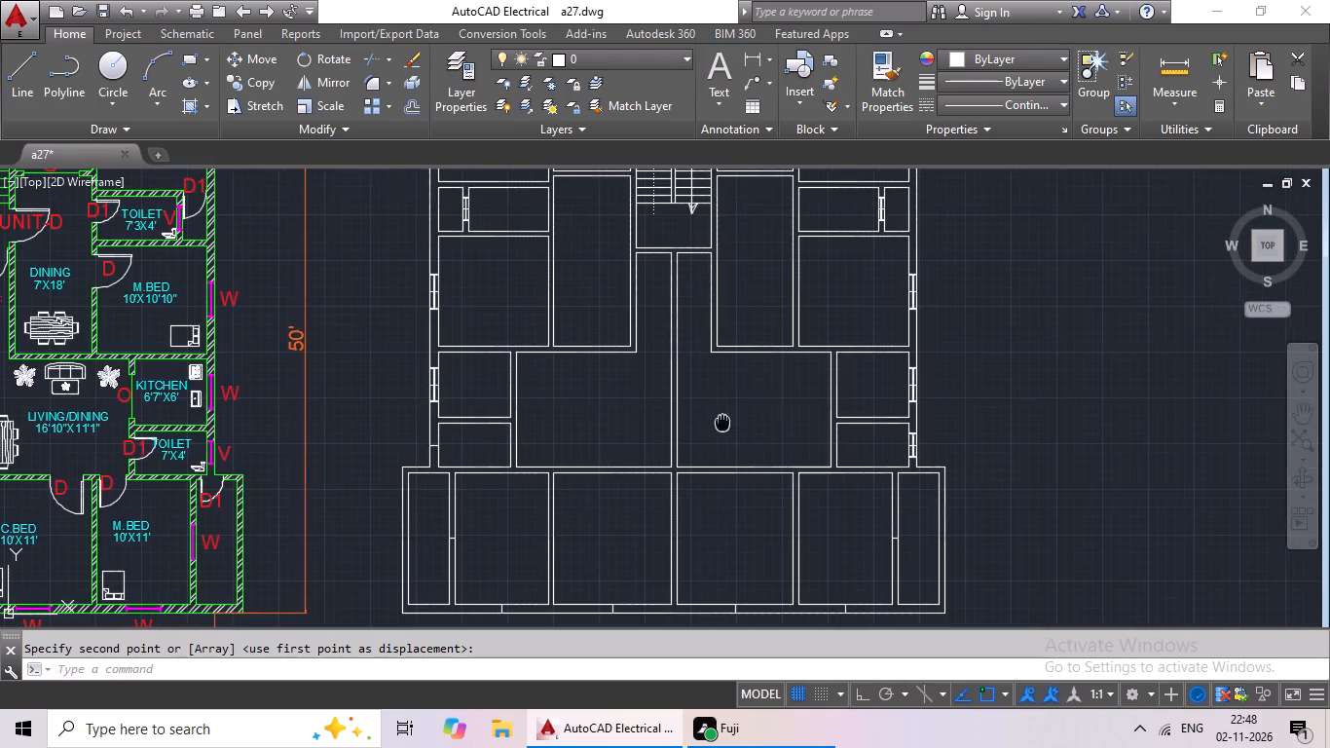
{"action": "middle_click_drag", "start_coordinate": [560, 433], "coordinate": [521, 431]}
{"action": "middle_click_drag", "start_coordinate": [971, 394], "coordinate": [713, 497]}
{"action": "scroll", "coordinate": [915, 238], "scroll_direction": "up", "scroll_amount": 2}
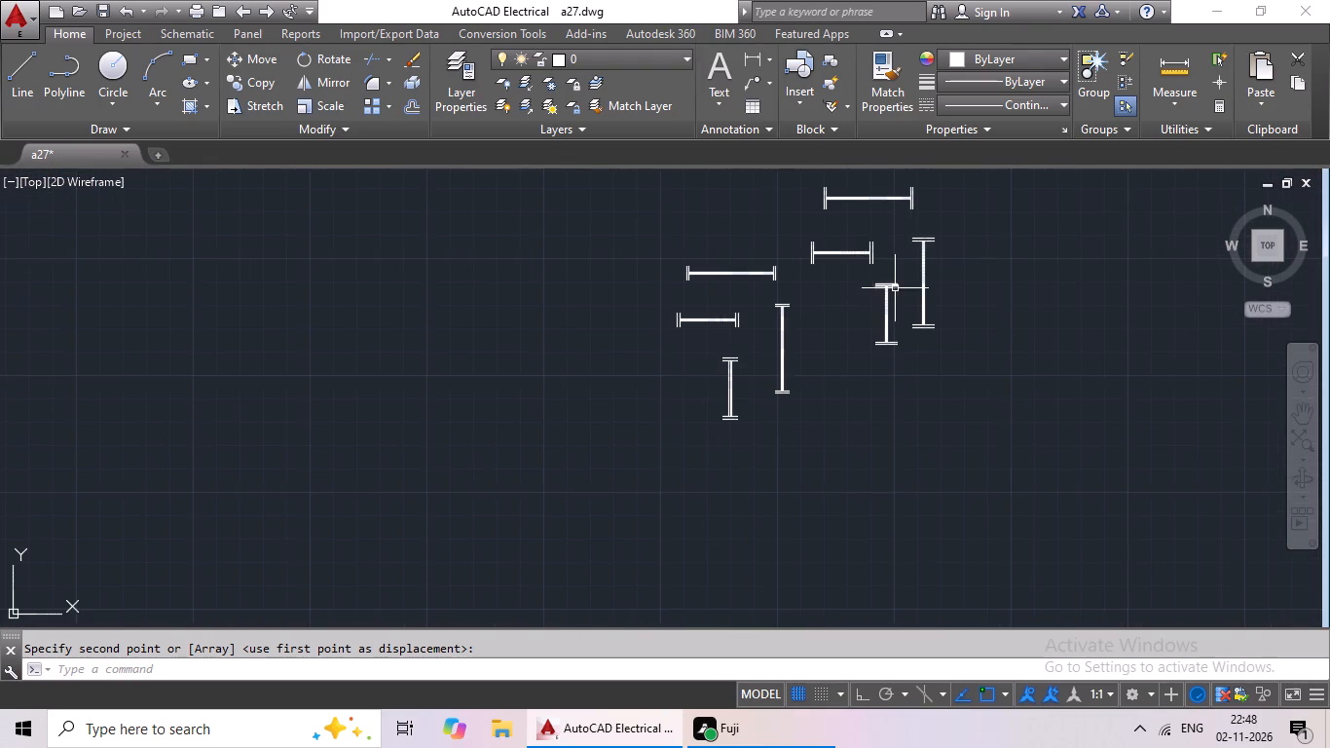
{"action": "scroll", "coordinate": [895, 287], "scroll_direction": "up", "scroll_amount": 2}
{"action": "left_click_drag", "start_coordinate": [916, 249], "coordinate": [933, 483]}
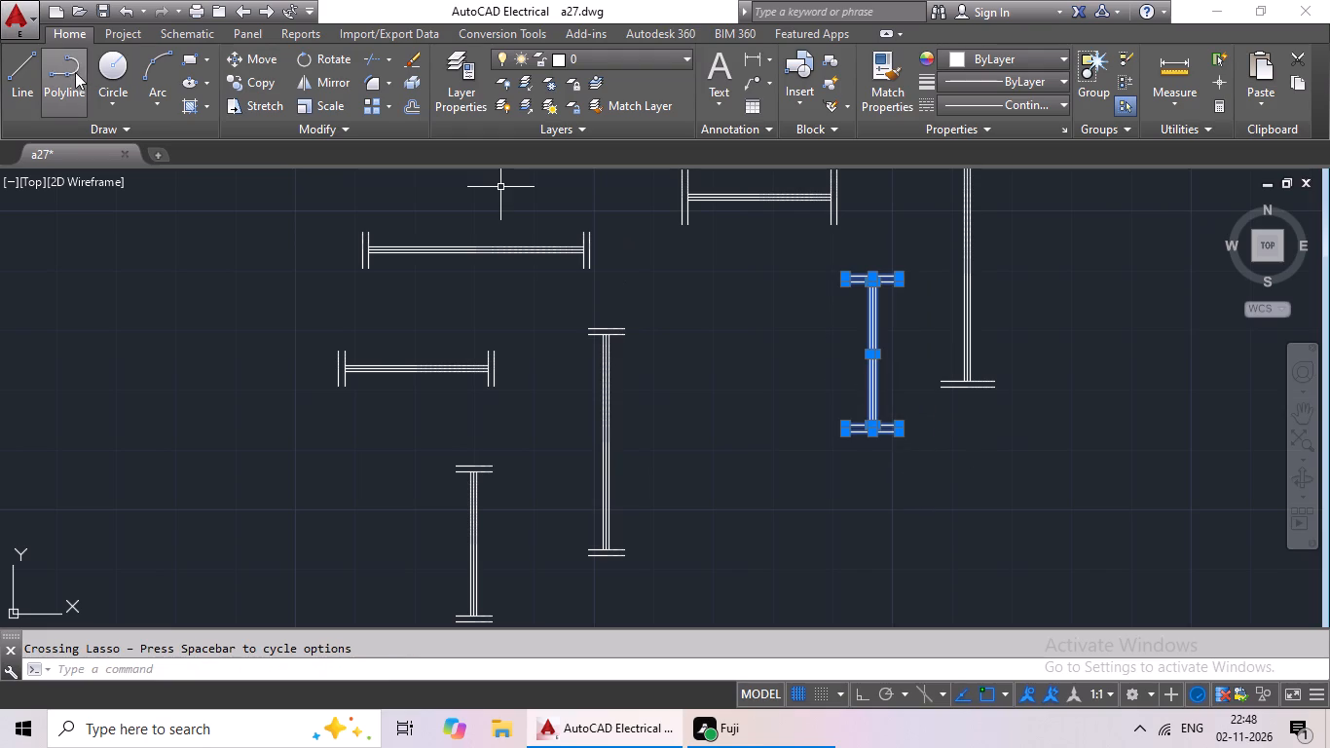
{"action": "left_click", "coordinate": [243, 76]}
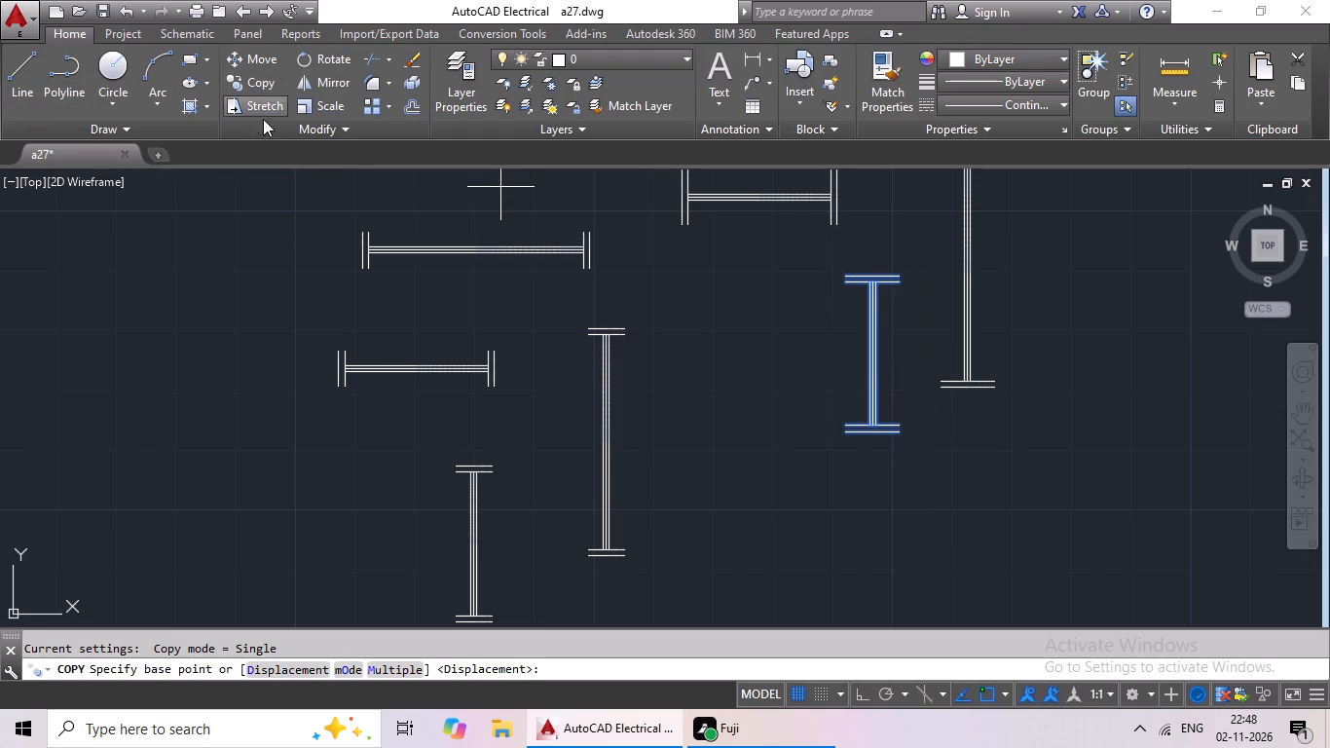
{"action": "scroll", "coordinate": [876, 378], "scroll_direction": "up", "scroll_amount": 3}
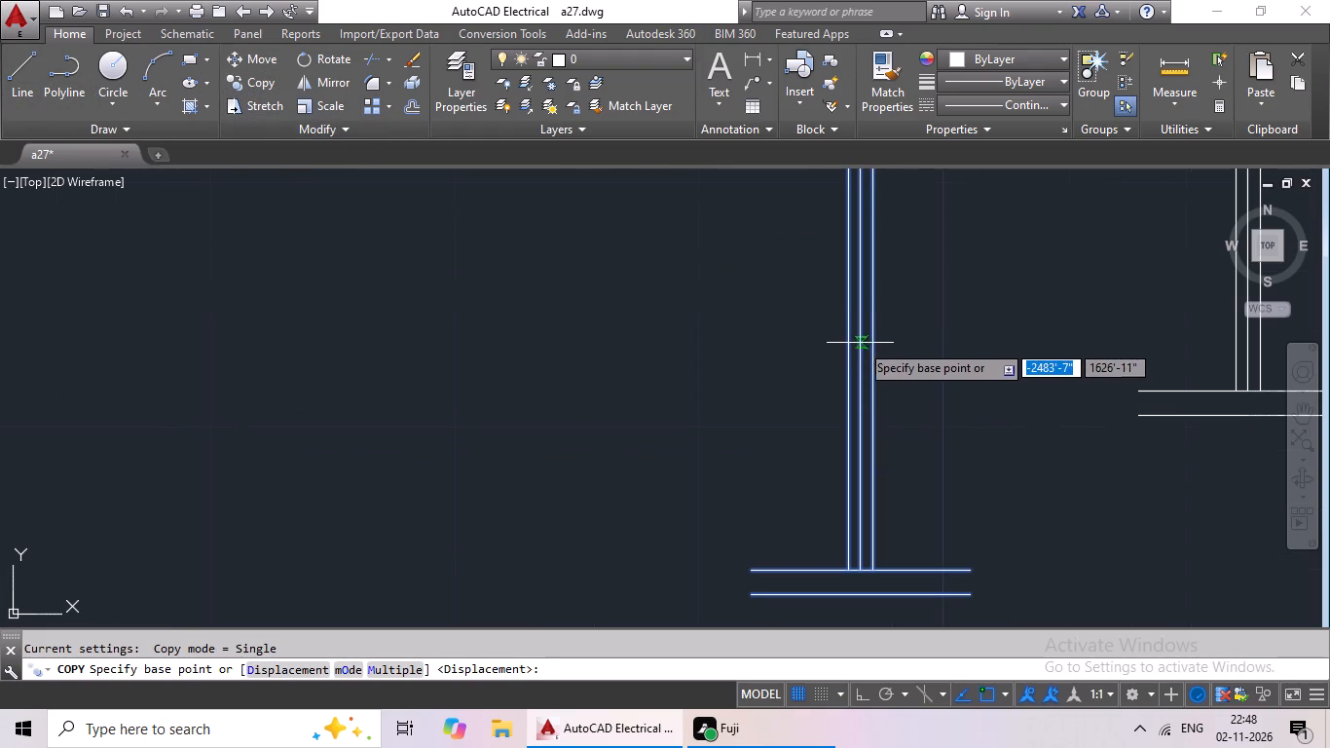
{"action": "scroll", "coordinate": [859, 295], "scroll_direction": "down", "scroll_amount": 1}
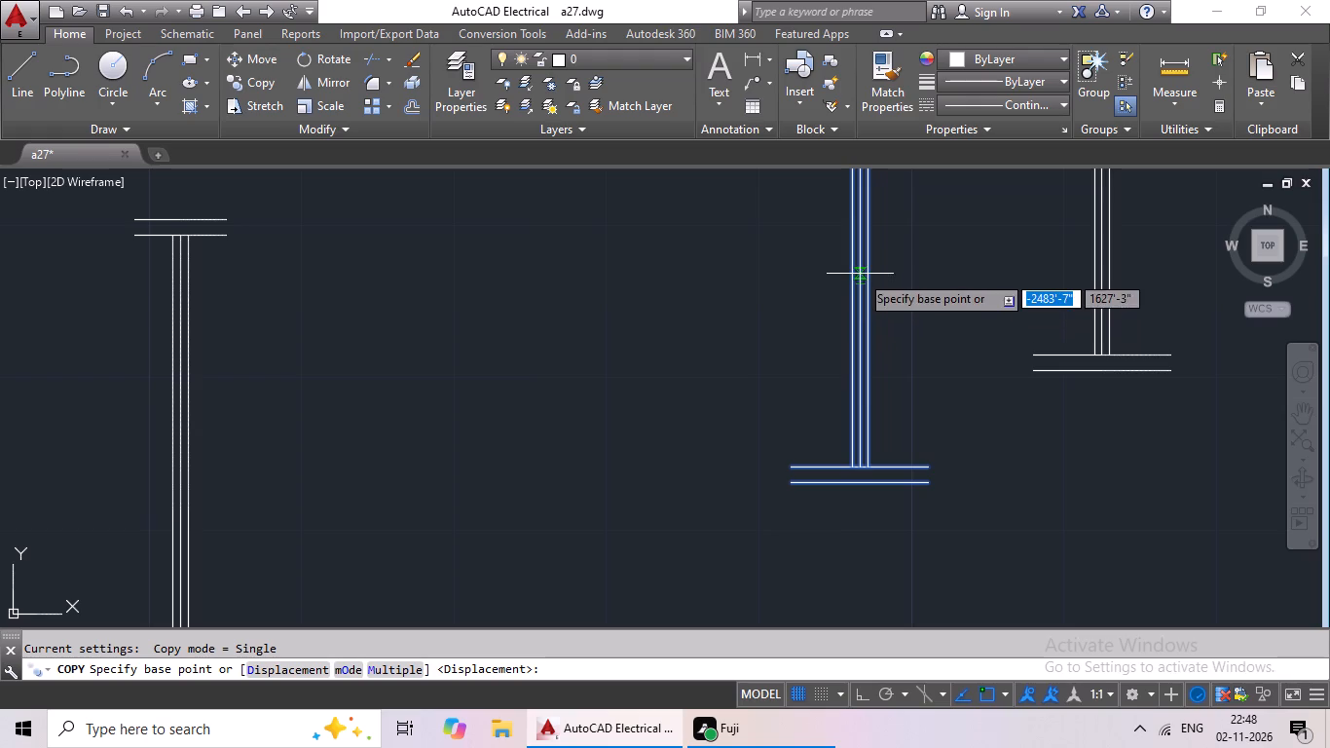
{"action": "left_click", "coordinate": [859, 280]}
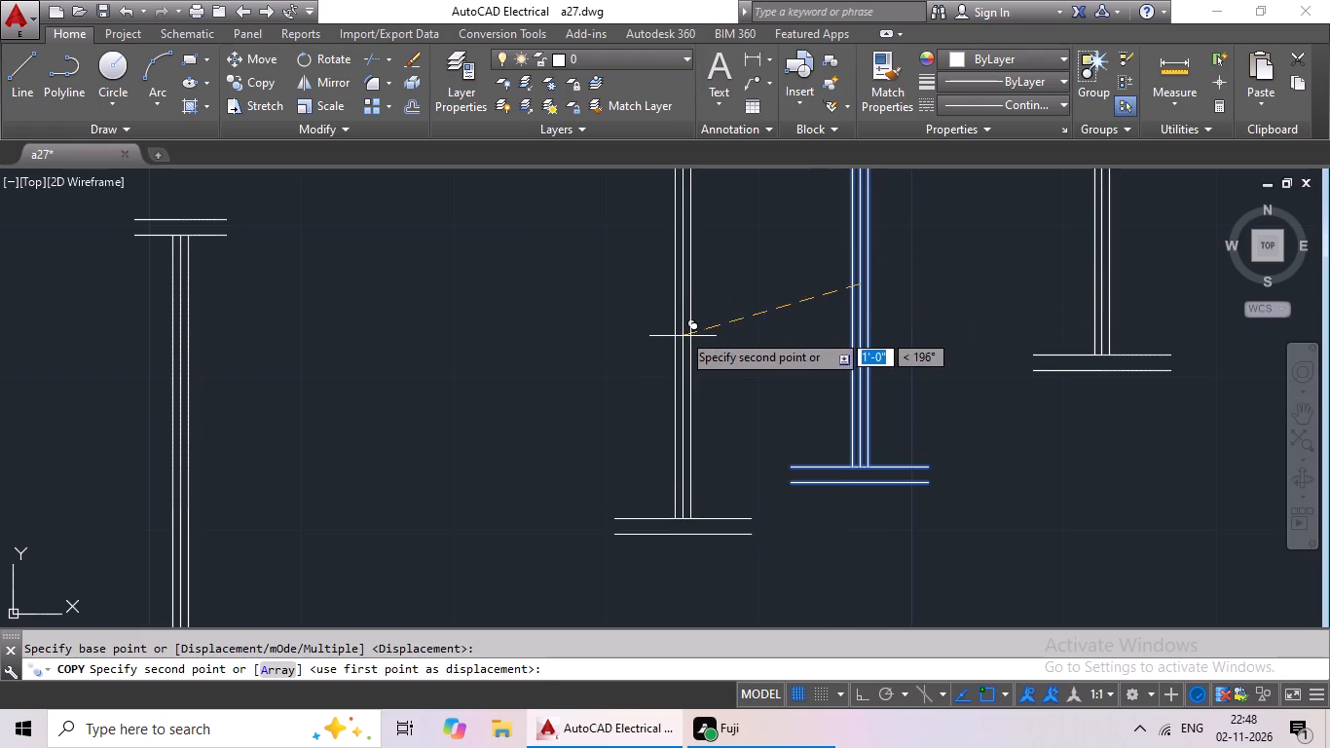
{"action": "scroll", "coordinate": [699, 317], "scroll_direction": "down", "scroll_amount": 2}
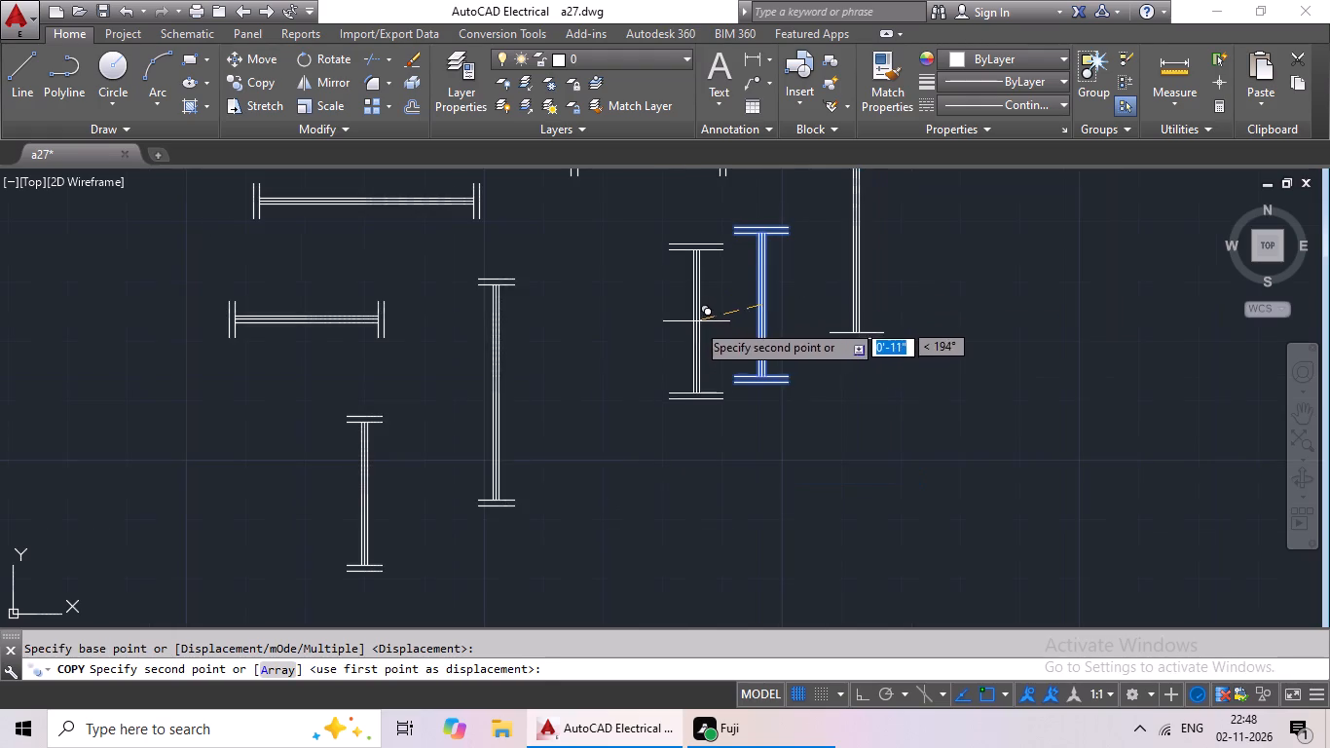
{"action": "middle_click_drag", "start_coordinate": [618, 405], "coordinate": [705, 294]}
{"action": "scroll", "coordinate": [647, 336], "scroll_direction": "down", "scroll_amount": 2}
{"action": "middle_click_drag", "start_coordinate": [625, 359], "coordinate": [693, 296]}
{"action": "scroll", "coordinate": [624, 333], "scroll_direction": "down", "scroll_amount": 1}
{"action": "middle_click_drag", "start_coordinate": [577, 401], "coordinate": [594, 392]}
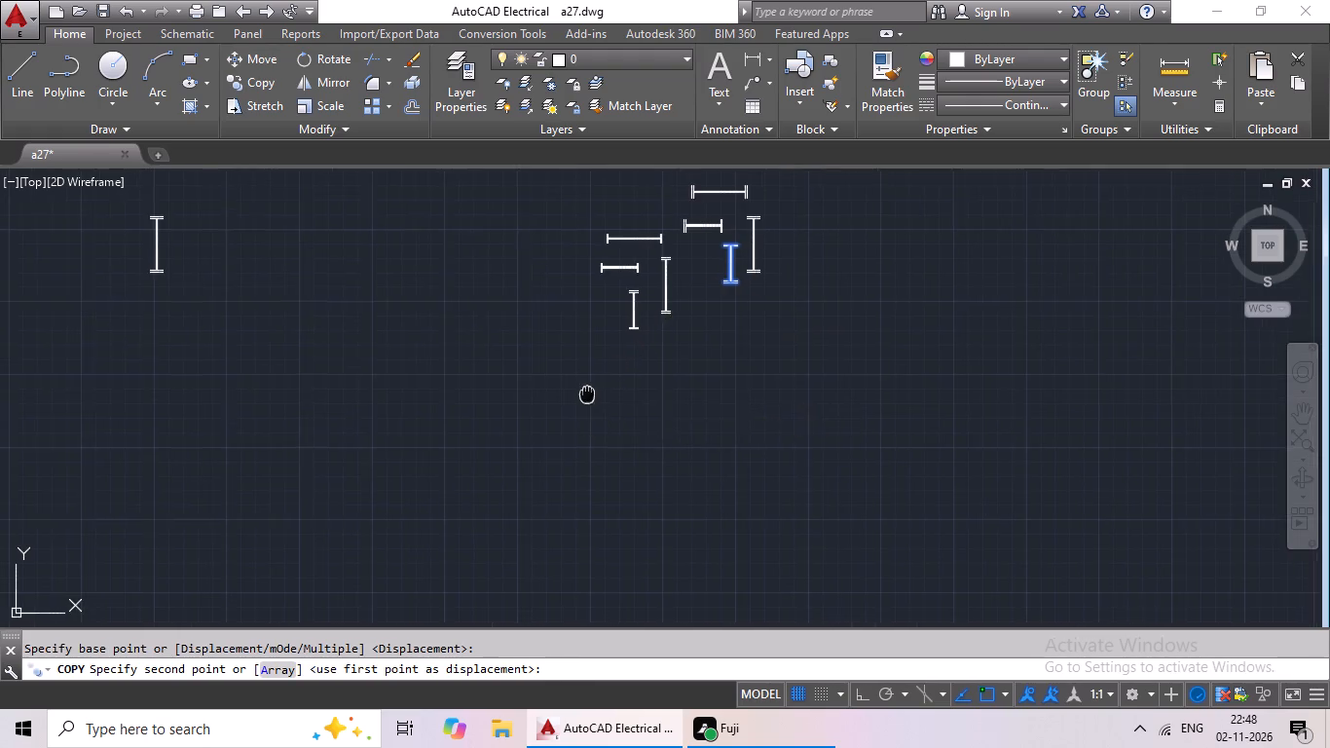
{"action": "middle_click_drag", "start_coordinate": [594, 392], "coordinate": [600, 387]}
{"action": "middle_click_drag", "start_coordinate": [354, 437], "coordinate": [662, 402]}
{"action": "scroll", "coordinate": [587, 432], "scroll_direction": "down", "scroll_amount": 2}
{"action": "middle_click_drag", "start_coordinate": [491, 471], "coordinate": [629, 417]}
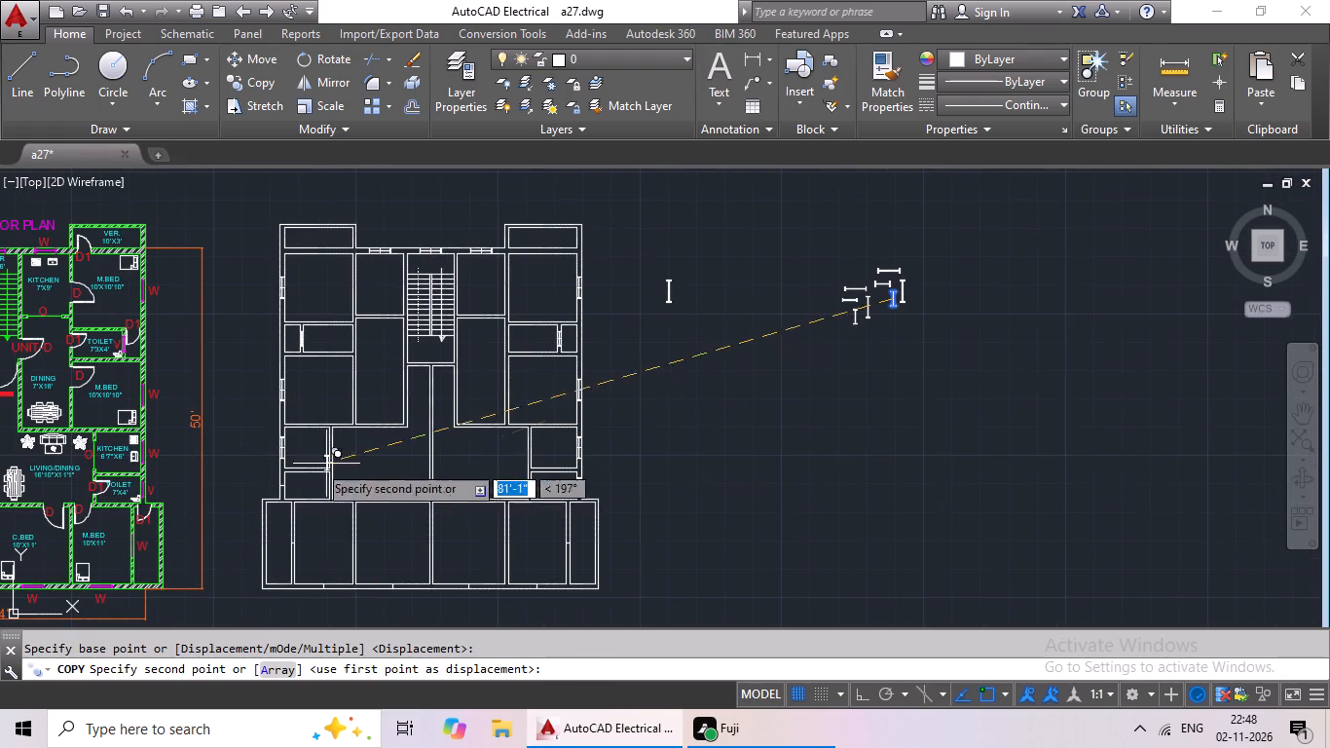
{"action": "scroll", "coordinate": [263, 499], "scroll_direction": "up", "scroll_amount": 4}
{"action": "scroll", "coordinate": [373, 429], "scroll_direction": "up", "scroll_amount": 2}
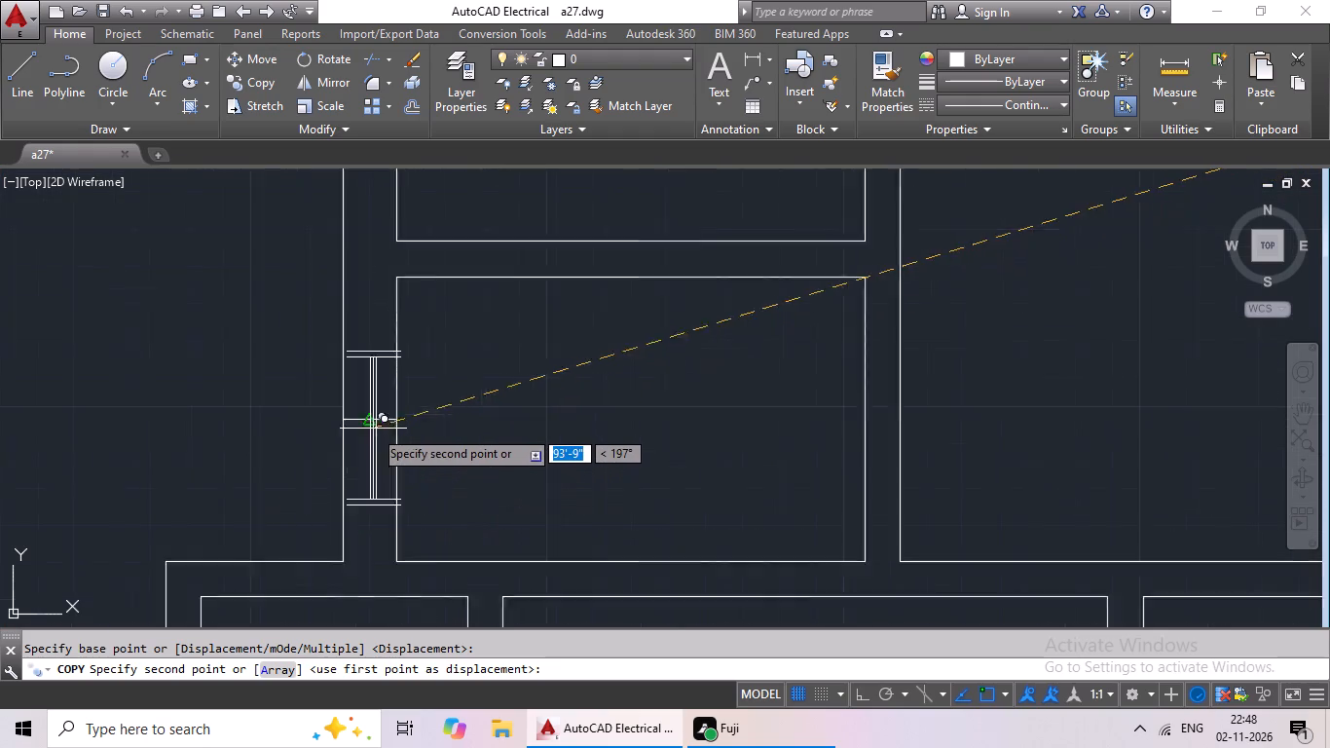
{"action": "scroll", "coordinate": [373, 429], "scroll_direction": "up", "scroll_amount": 1}
{"action": "left_click", "coordinate": [362, 412]}
Copy the long, narrow-ended vertical section by its midpoint onto the mark in the southeast bedroom's east wall, beside the narrow corner room.
{"action": "scroll", "coordinate": [936, 412], "scroll_direction": "down", "scroll_amount": 3}
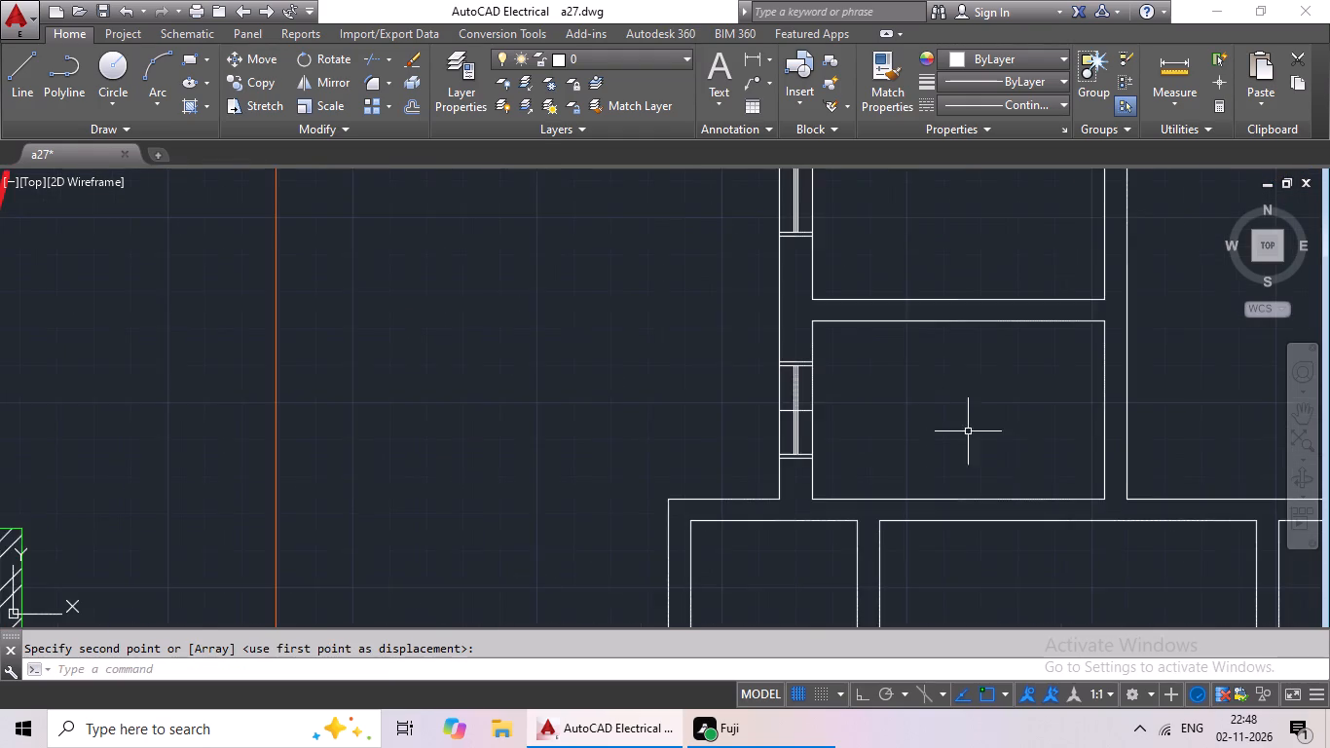
{"action": "middle_click_drag", "start_coordinate": [978, 430], "coordinate": [461, 269]}
{"action": "scroll", "coordinate": [537, 324], "scroll_direction": "down", "scroll_amount": 2}
{"action": "middle_click_drag", "start_coordinate": [694, 408], "coordinate": [450, 315]}
{"action": "middle_click_drag", "start_coordinate": [673, 365], "coordinate": [295, 412]}
{"action": "scroll", "coordinate": [905, 452], "scroll_direction": "down", "scroll_amount": 1}
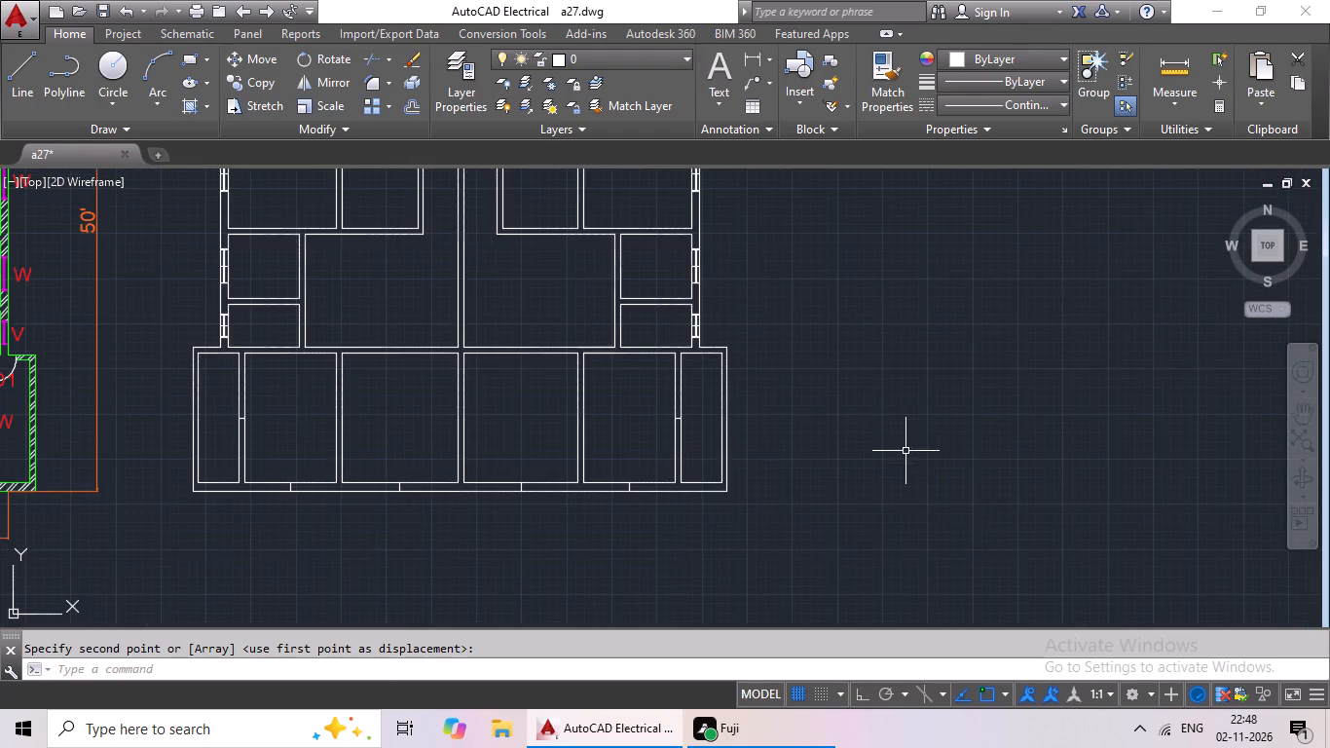
{"action": "middle_click_drag", "start_coordinate": [915, 446], "coordinate": [800, 528]}
{"action": "middle_click_drag", "start_coordinate": [904, 430], "coordinate": [756, 611]}
{"action": "middle_click_drag", "start_coordinate": [822, 507], "coordinate": [747, 604]}
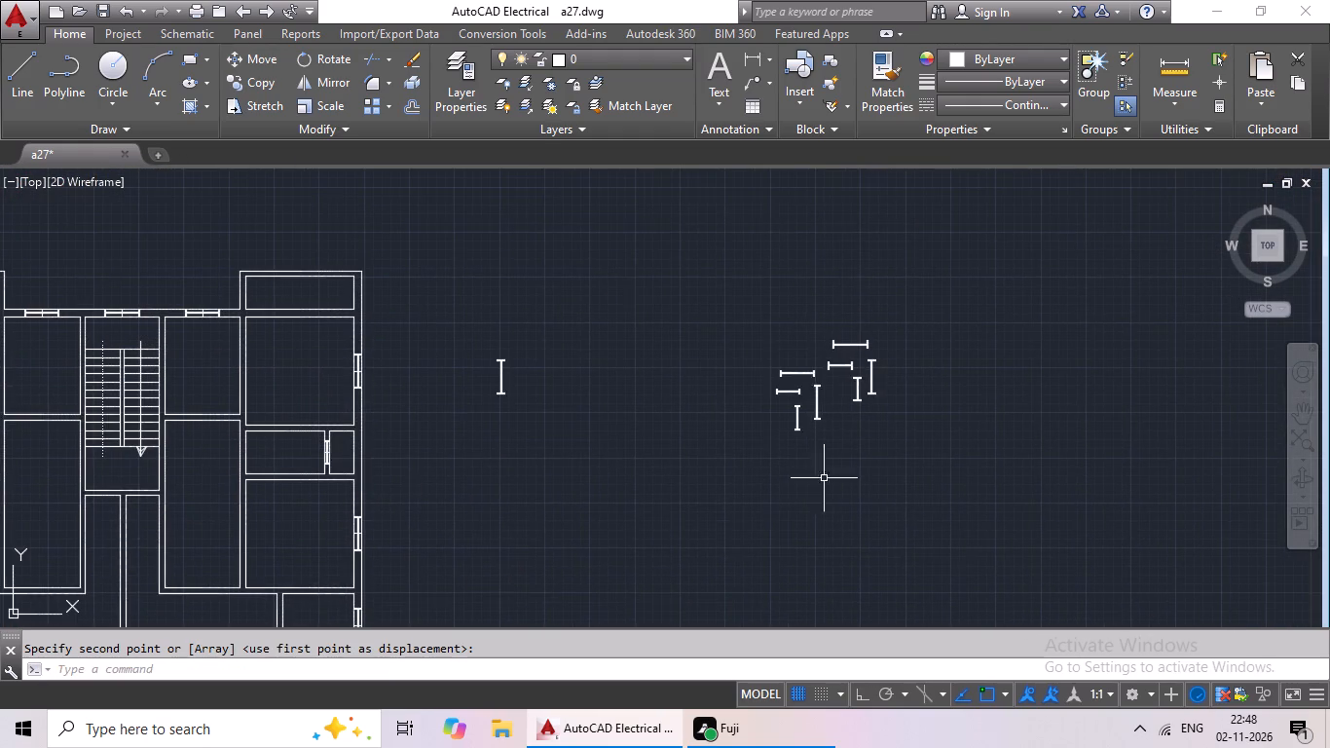
{"action": "scroll", "coordinate": [807, 390], "scroll_direction": "up", "scroll_amount": 3}
{"action": "left_click_drag", "start_coordinate": [924, 367], "coordinate": [831, 437]}
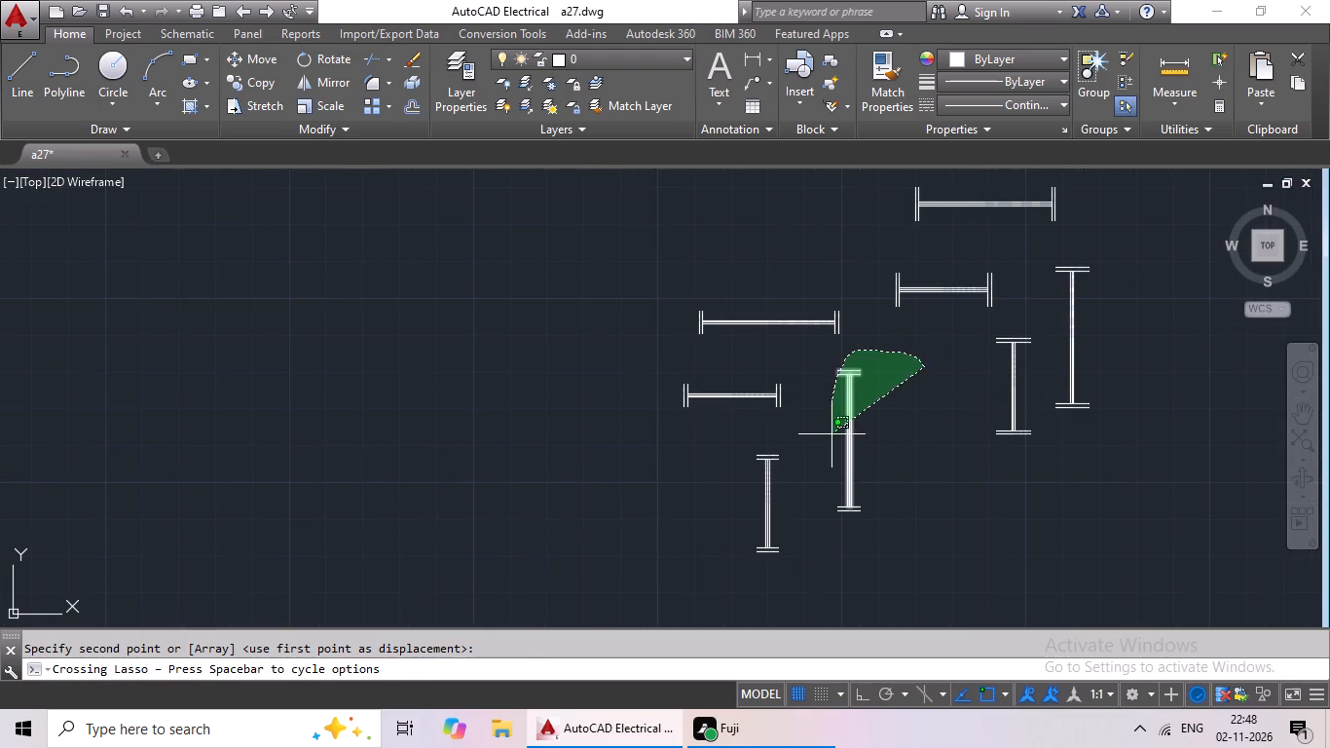
{"action": "left_click_drag", "start_coordinate": [831, 437], "coordinate": [870, 539]}
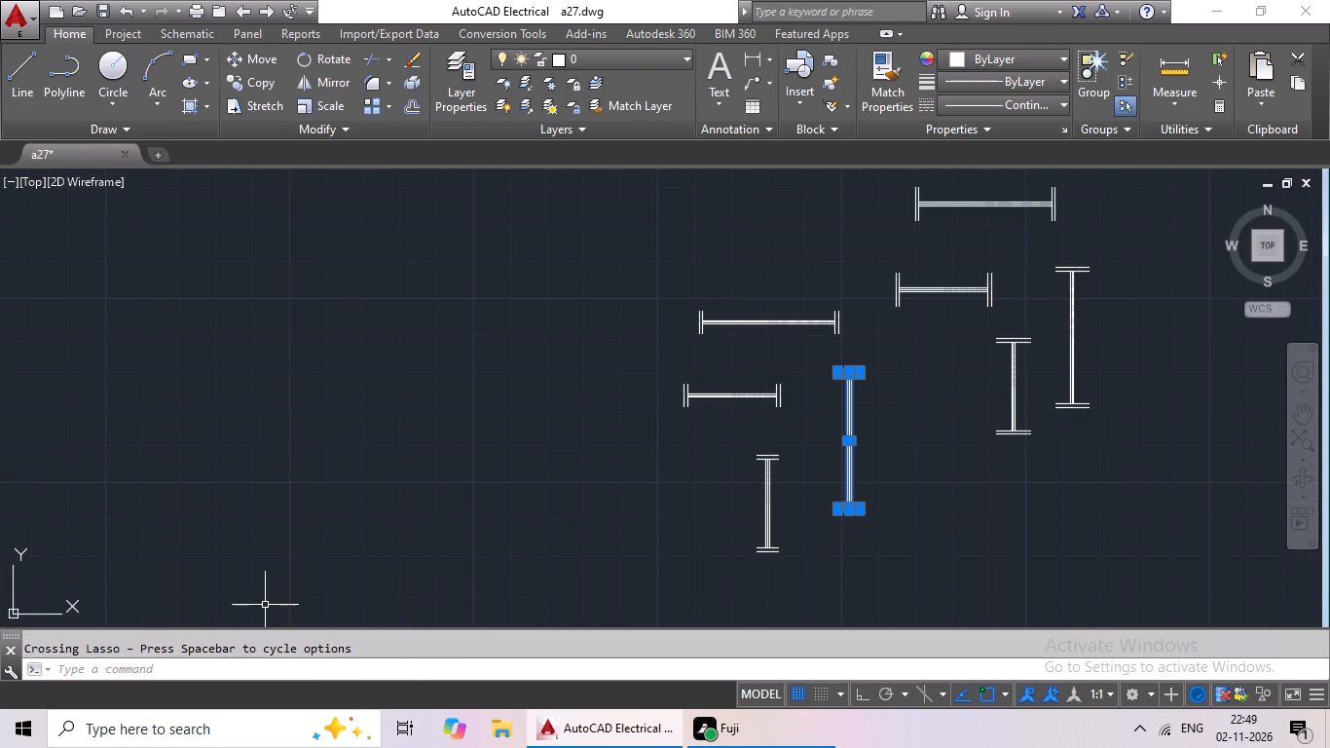
{"action": "left_click", "coordinate": [254, 86]}
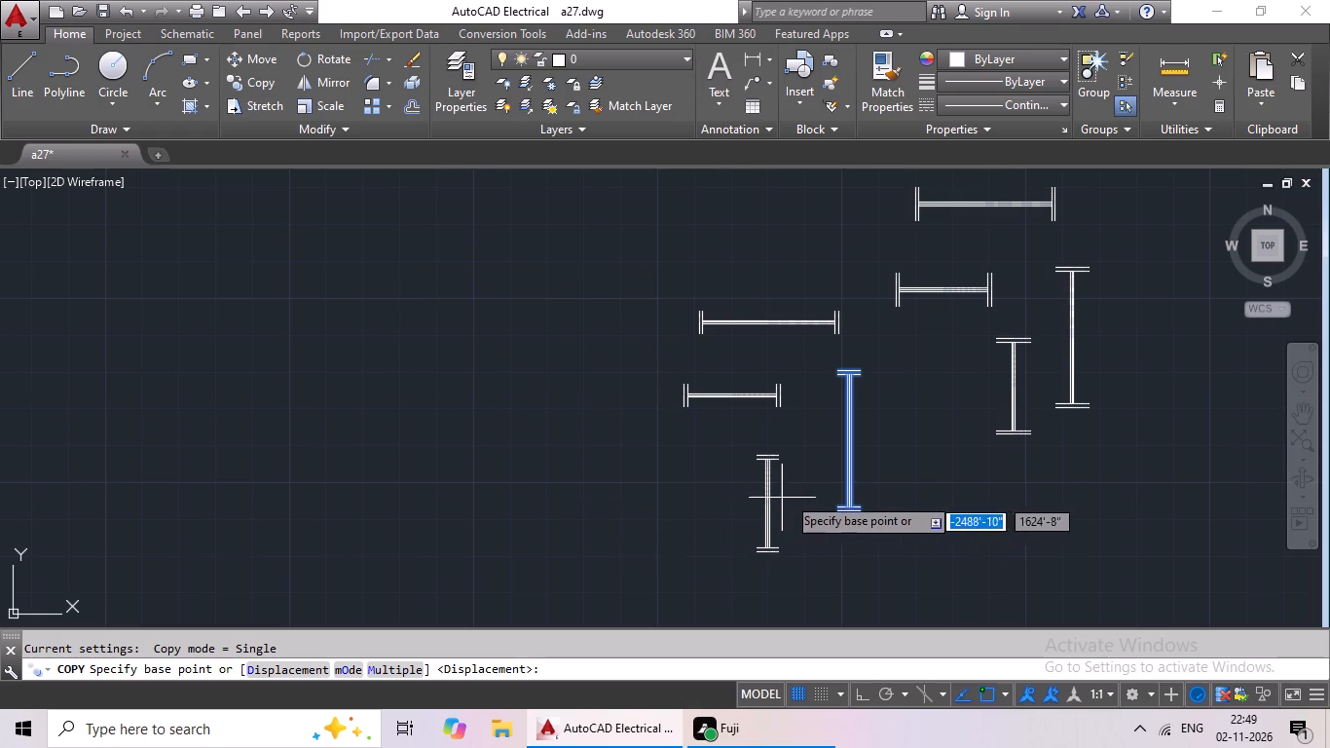
{"action": "scroll", "coordinate": [846, 454], "scroll_direction": "up", "scroll_amount": 3}
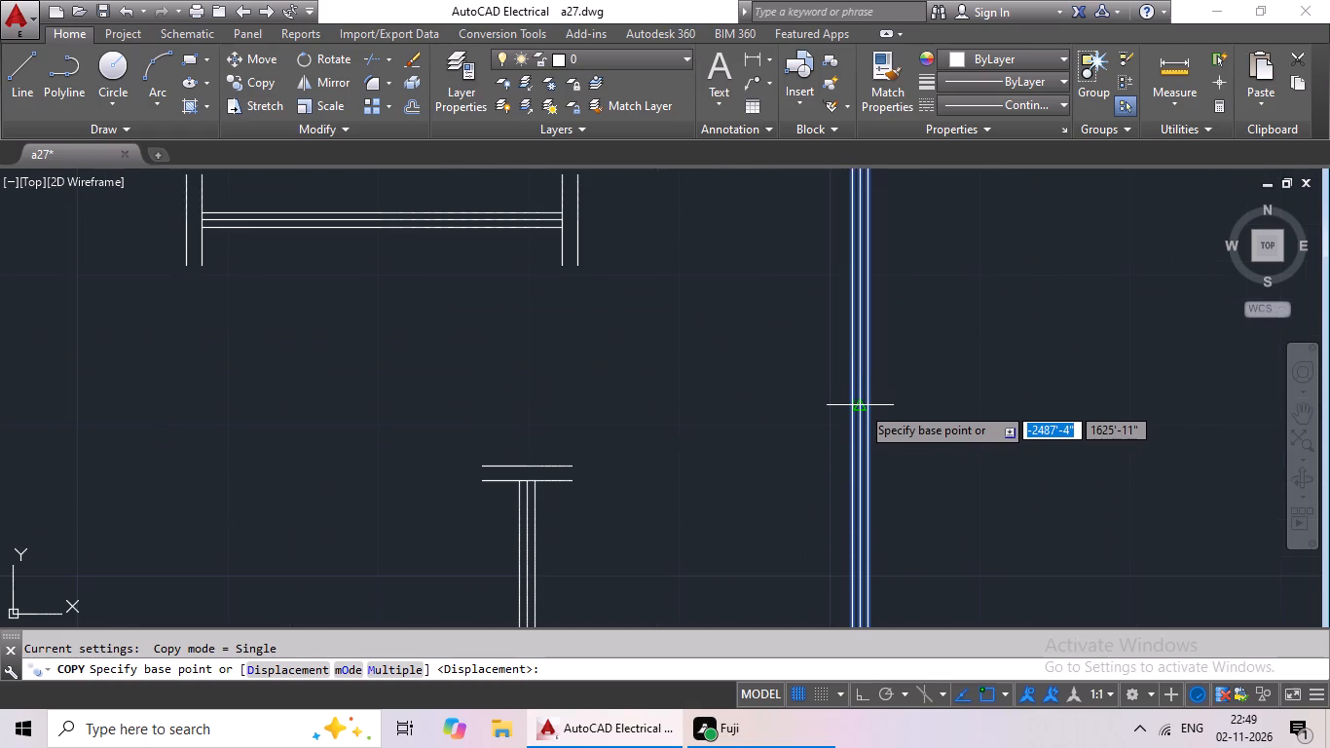
{"action": "left_click", "coordinate": [861, 405]}
{"action": "scroll", "coordinate": [636, 419], "scroll_direction": "down", "scroll_amount": 3}
{"action": "middle_click_drag", "start_coordinate": [635, 419], "coordinate": [711, 326]}
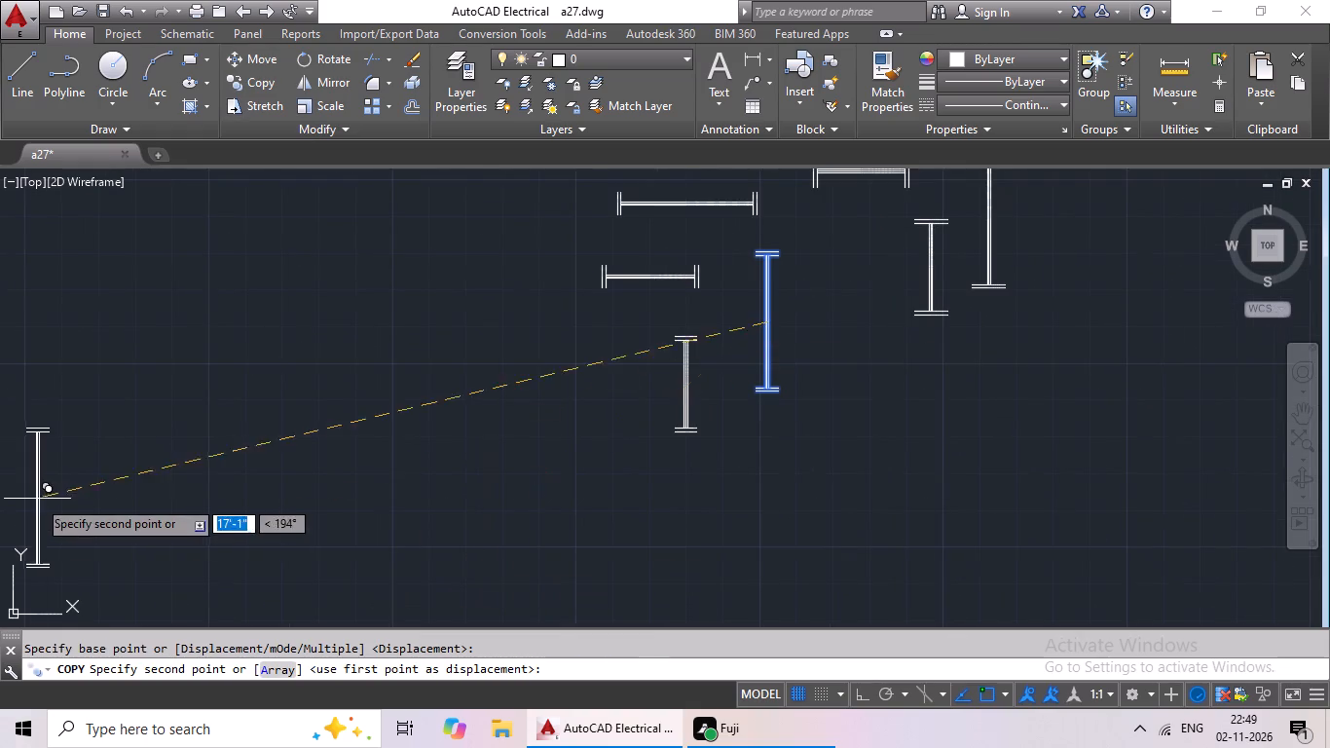
{"action": "scroll", "coordinate": [43, 498], "scroll_direction": "down", "scroll_amount": 2}
{"action": "middle_click_drag", "start_coordinate": [89, 489], "coordinate": [295, 308]}
{"action": "scroll", "coordinate": [119, 409], "scroll_direction": "down", "scroll_amount": 1}
{"action": "middle_click_drag", "start_coordinate": [151, 399], "coordinate": [392, 281]}
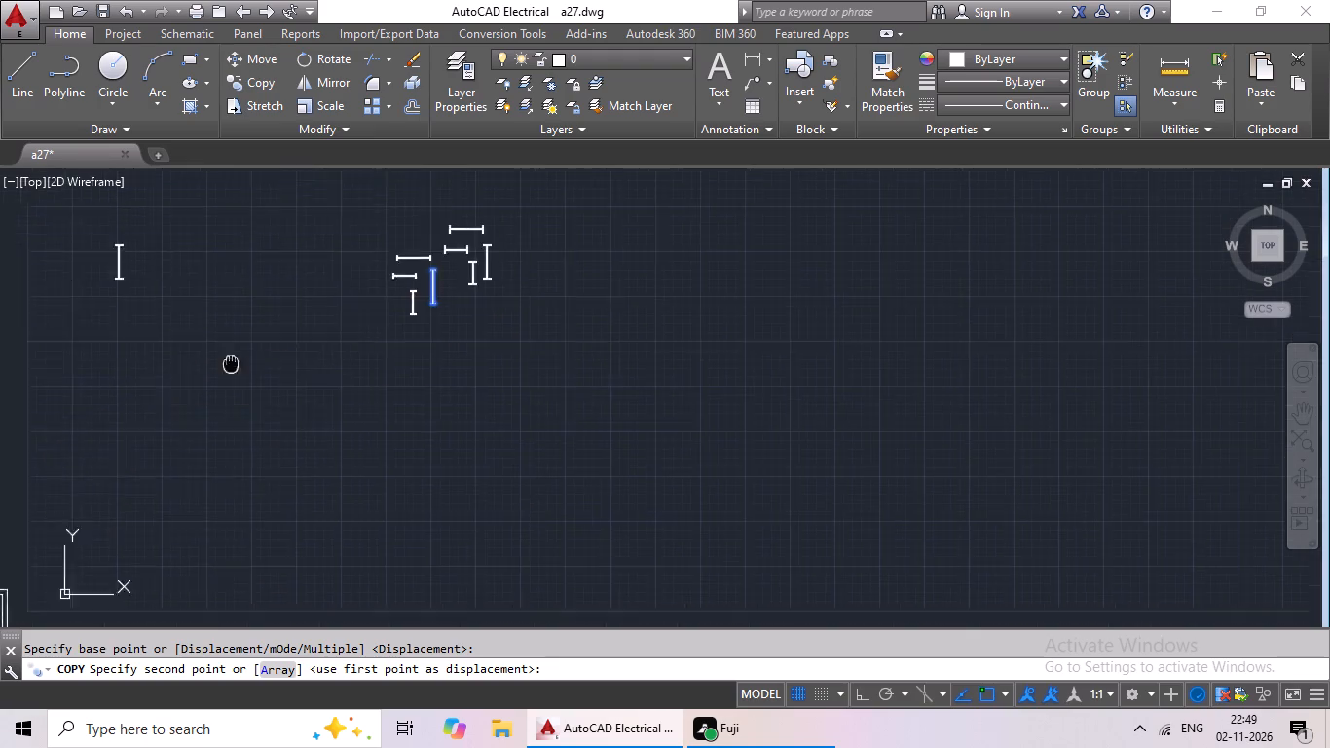
{"action": "middle_click_drag", "start_coordinate": [392, 281], "coordinate": [551, 159]}
{"action": "scroll", "coordinate": [317, 483], "scroll_direction": "up", "scroll_amount": 3}
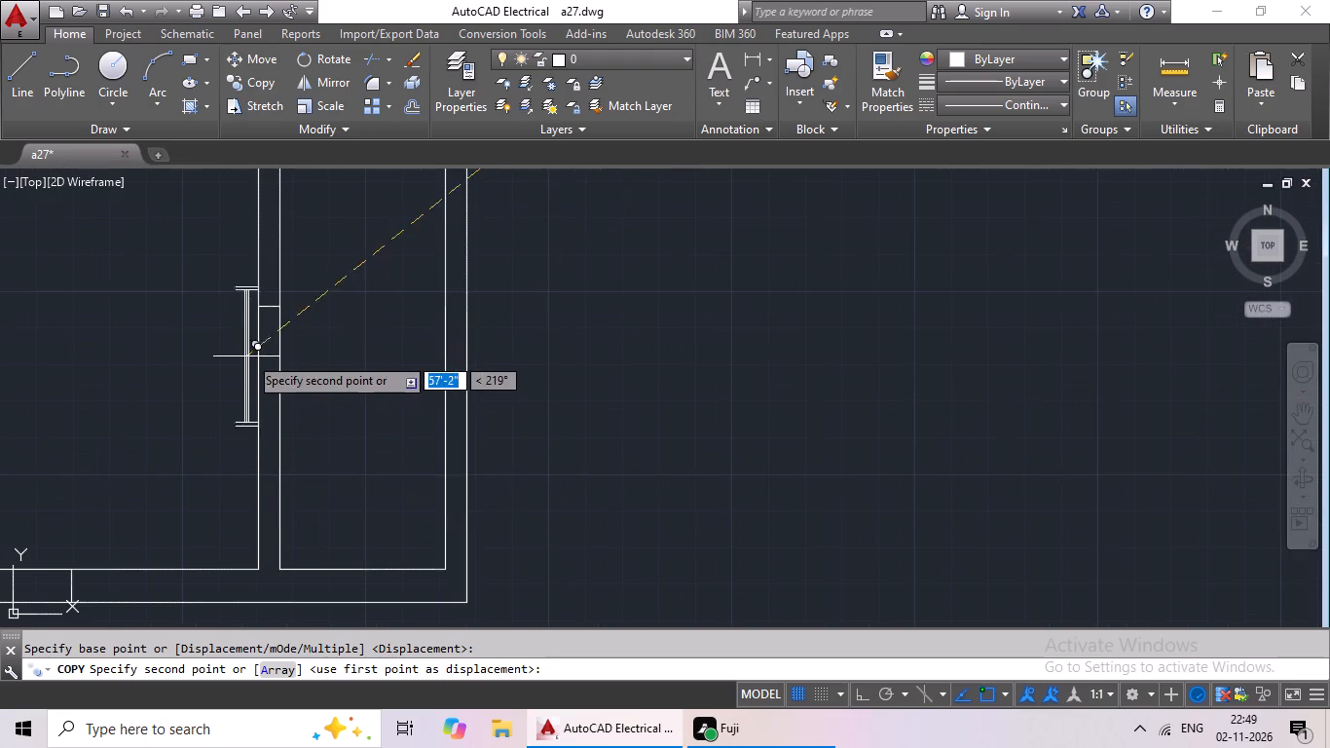
{"action": "scroll", "coordinate": [259, 318], "scroll_direction": "up", "scroll_amount": 3}
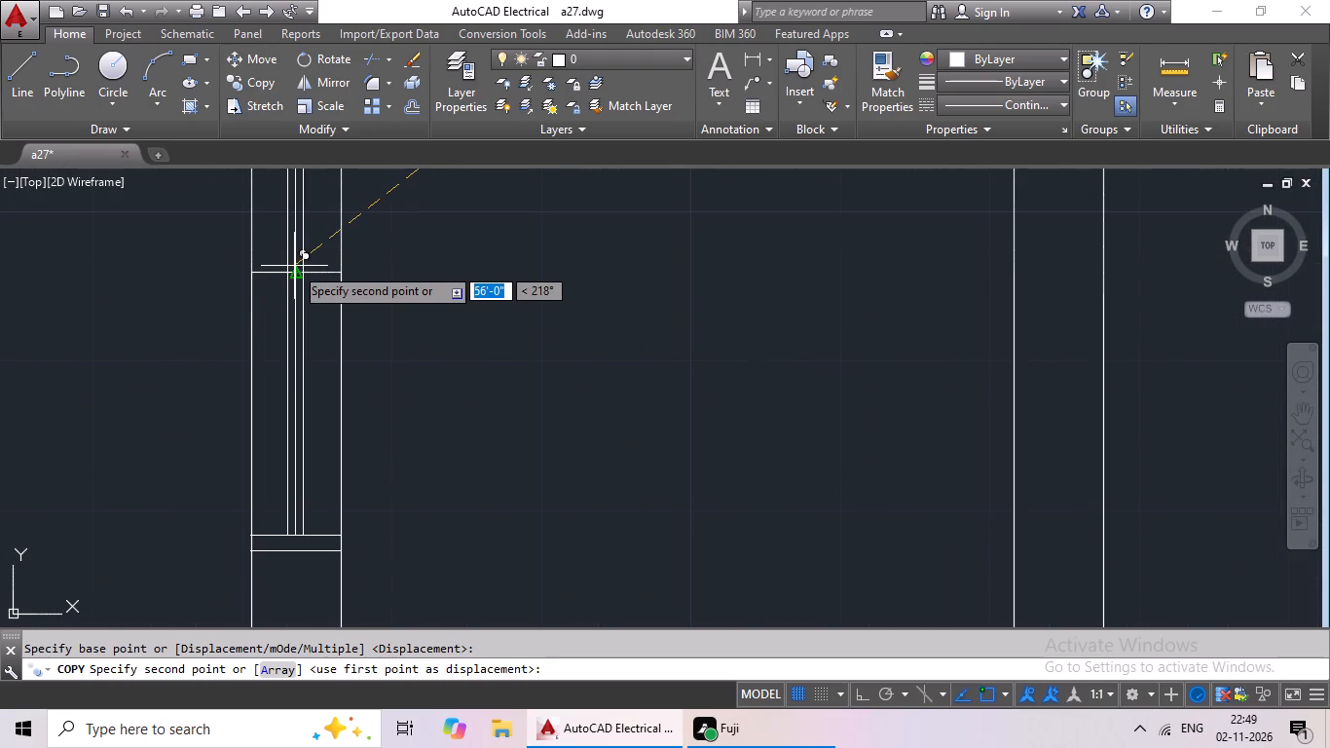
{"action": "left_click", "coordinate": [296, 271]}
Copy the long, wide-ended horizontal section by its midpoint onto the mark in the southeast bedroom's south outer wall.
{"action": "scroll", "coordinate": [527, 293], "scroll_direction": "down", "scroll_amount": 5}
{"action": "middle_click_drag", "start_coordinate": [771, 332], "coordinate": [702, 396]}
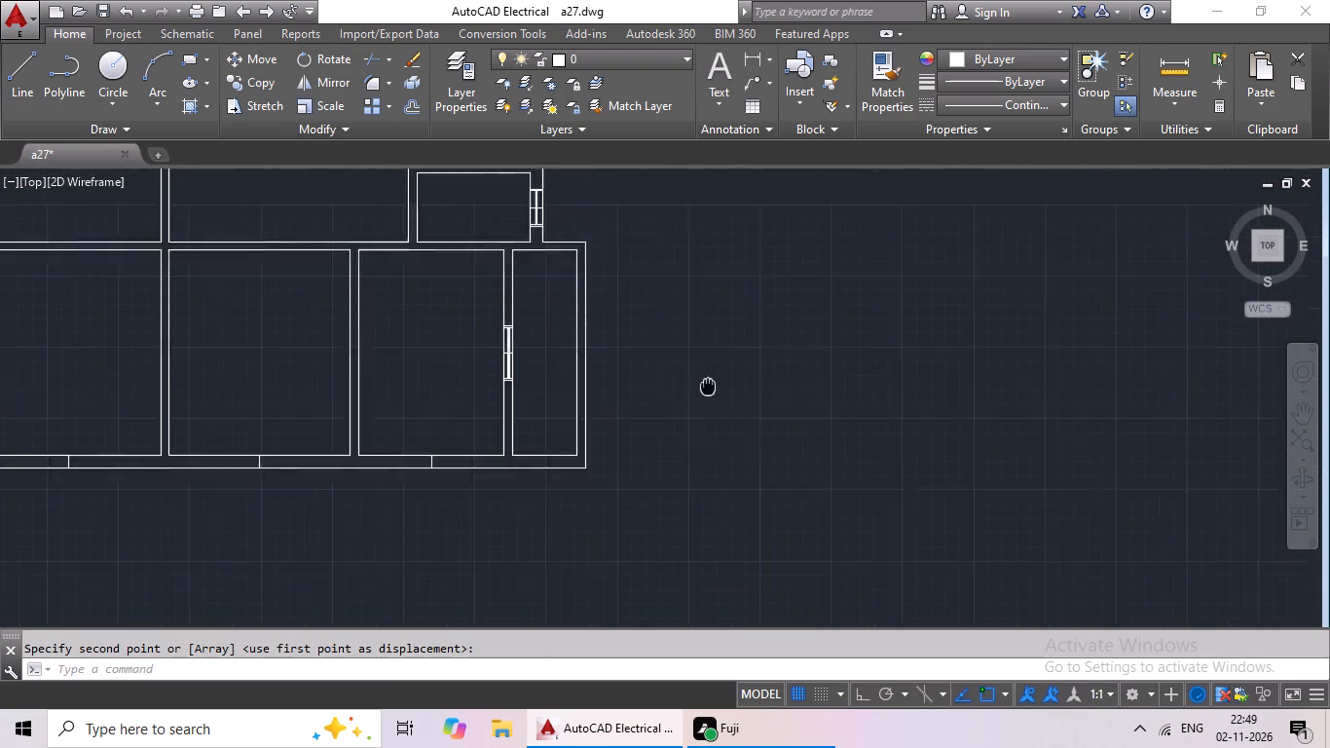
{"action": "middle_click_drag", "start_coordinate": [702, 396], "coordinate": [704, 405]}
{"action": "middle_click_drag", "start_coordinate": [860, 439], "coordinate": [837, 449]}
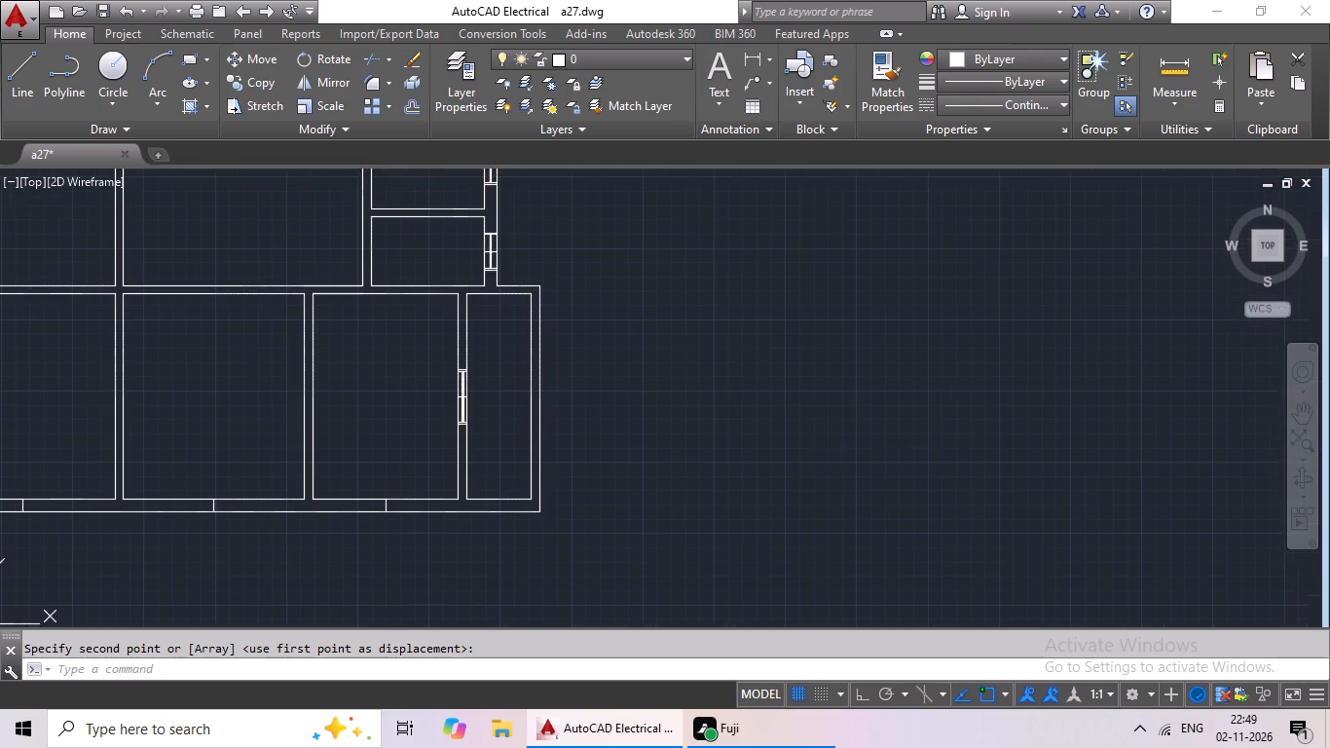
{"action": "scroll", "coordinate": [975, 380], "scroll_direction": "down", "scroll_amount": 2}
{"action": "middle_click_drag", "start_coordinate": [1005, 350], "coordinate": [798, 426]}
{"action": "middle_click_drag", "start_coordinate": [884, 338], "coordinate": [833, 424]}
{"action": "scroll", "coordinate": [831, 260], "scroll_direction": "up", "scroll_amount": 2}
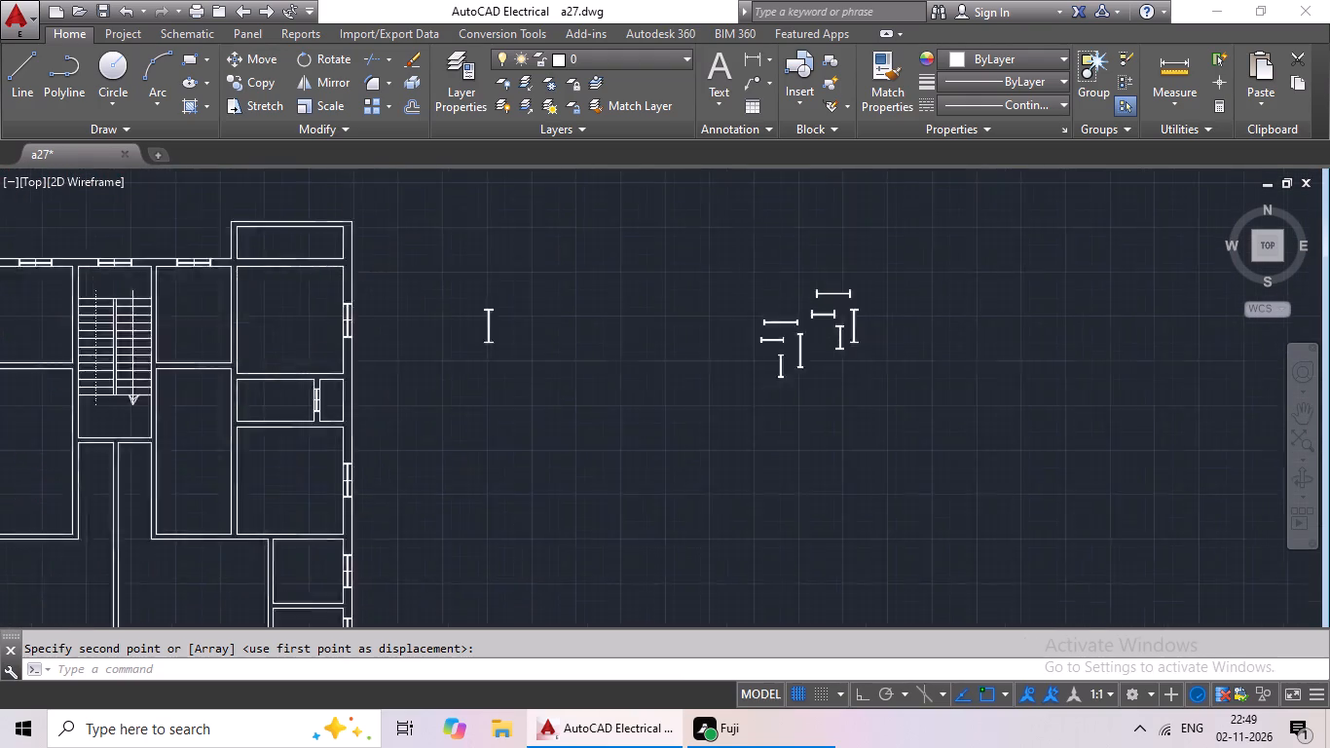
{"action": "scroll", "coordinate": [831, 261], "scroll_direction": "up", "scroll_amount": 2}
{"action": "scroll", "coordinate": [862, 402], "scroll_direction": "up", "scroll_amount": 2}
{"action": "left_click_drag", "start_coordinate": [851, 279], "coordinate": [1115, 369]}
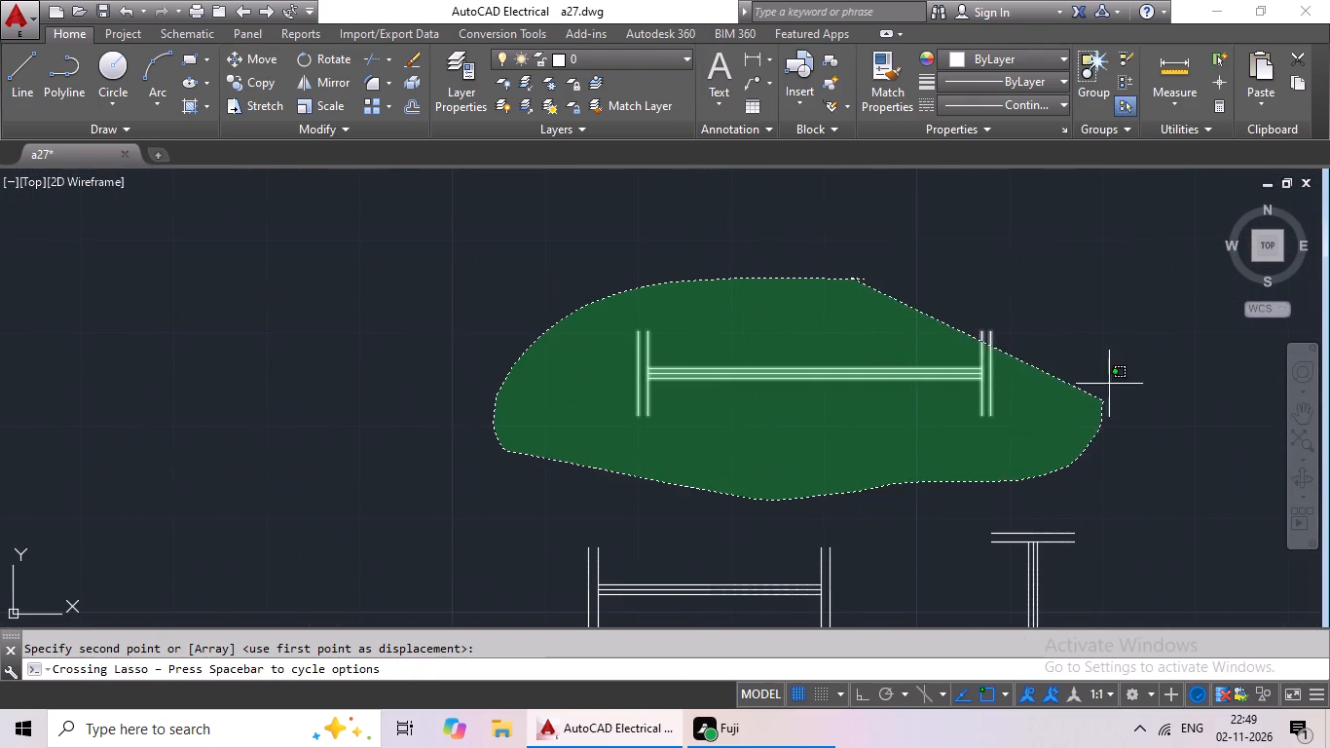
{"action": "left_click_drag", "start_coordinate": [1115, 369], "coordinate": [1121, 310]}
{"action": "left_click", "coordinate": [249, 84]}
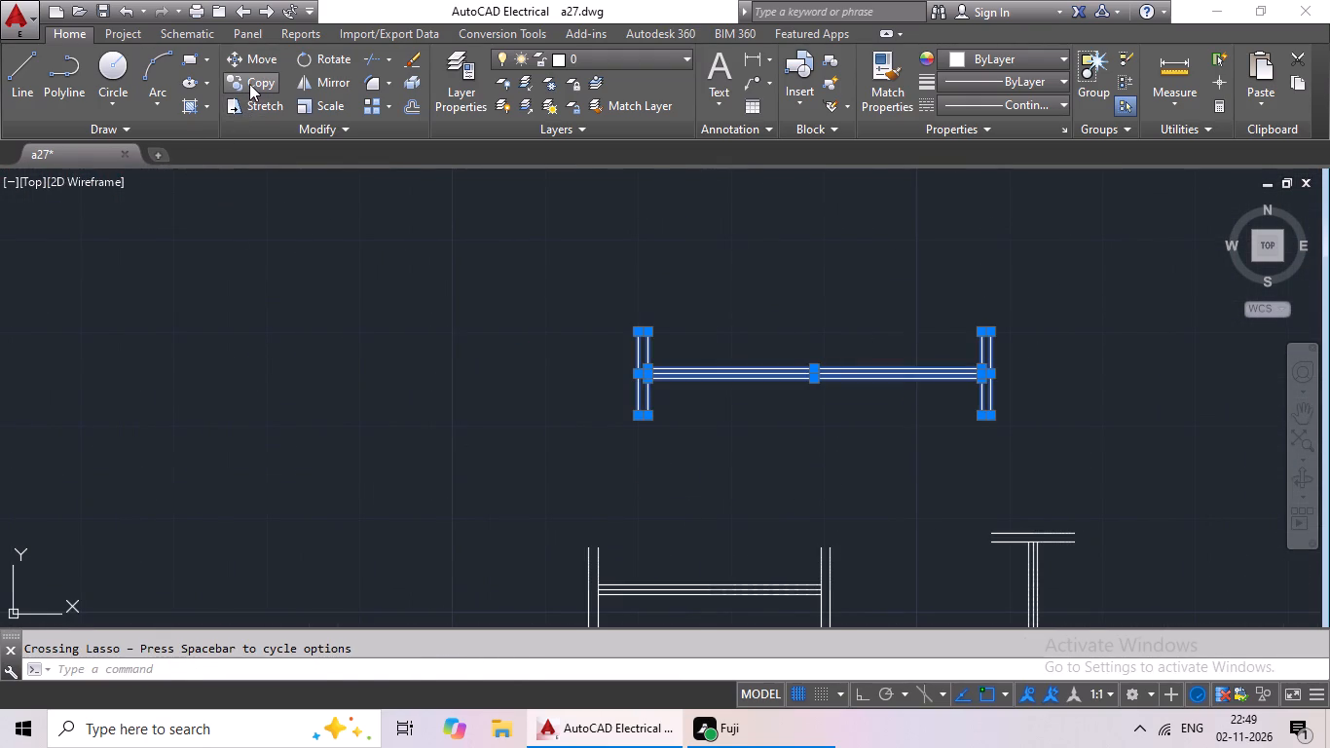
{"action": "scroll", "coordinate": [828, 372], "scroll_direction": "up", "scroll_amount": 2}
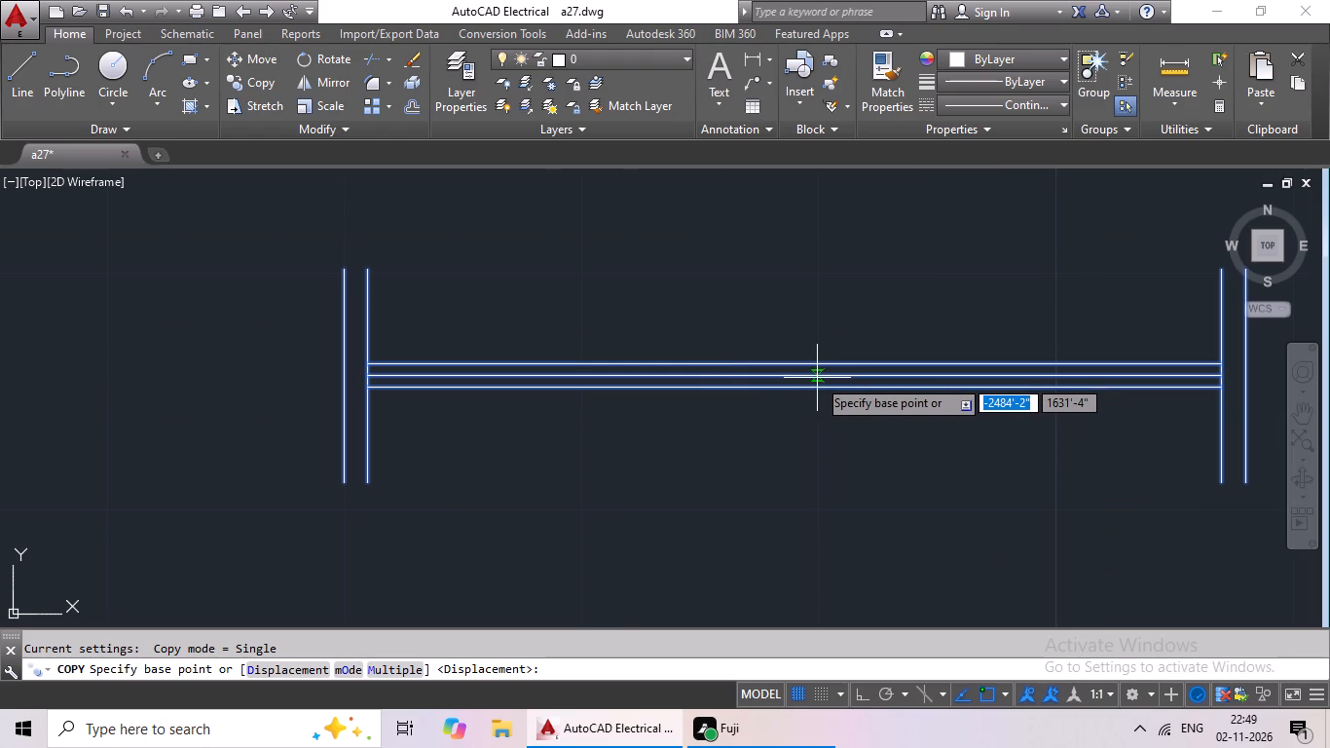
{"action": "left_click_drag", "start_coordinate": [796, 376], "coordinate": [777, 392]}
{"action": "scroll", "coordinate": [603, 538], "scroll_direction": "down", "scroll_amount": 3}
{"action": "middle_click_drag", "start_coordinate": [603, 538], "coordinate": [769, 291]}
{"action": "scroll", "coordinate": [772, 288], "scroll_direction": "down", "scroll_amount": 2}
{"action": "middle_click_drag", "start_coordinate": [683, 384], "coordinate": [734, 312]}
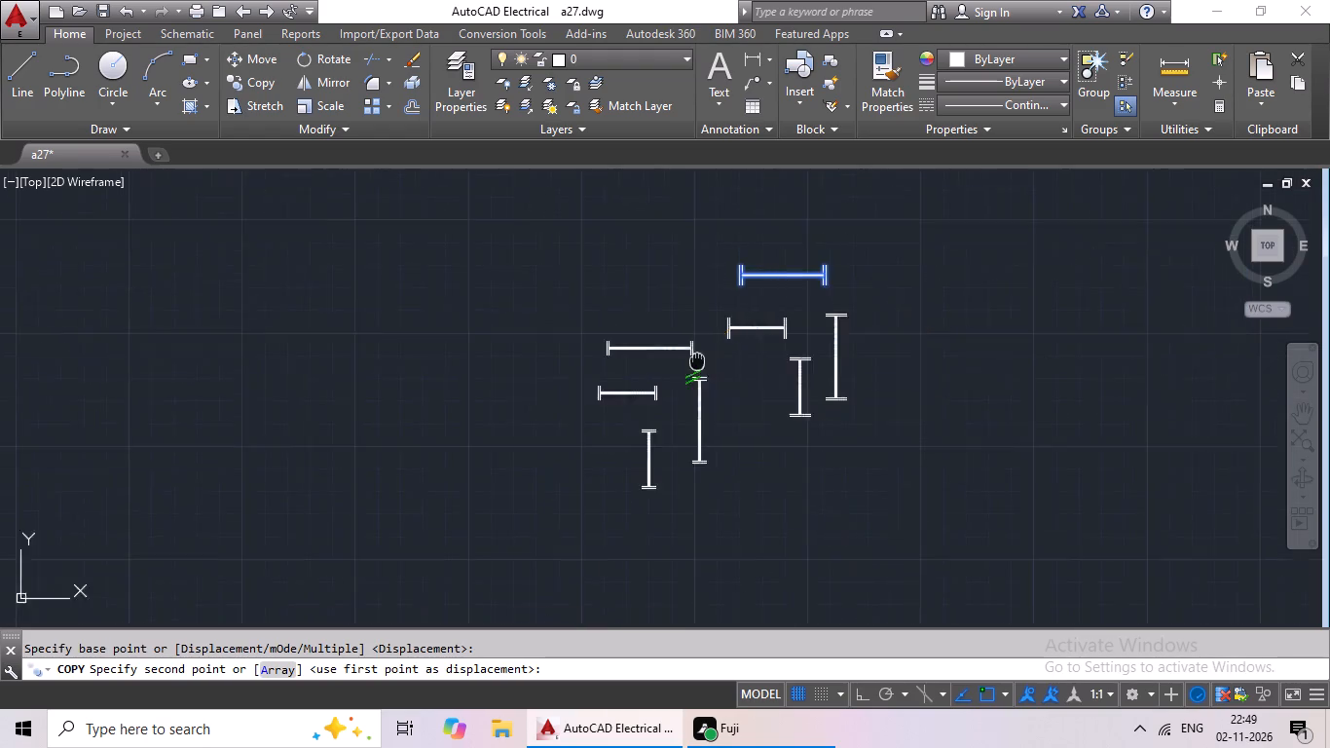
{"action": "middle_click_drag", "start_coordinate": [734, 312], "coordinate": [846, 168]}
{"action": "scroll", "coordinate": [738, 233], "scroll_direction": "down", "scroll_amount": 2}
{"action": "middle_click_drag", "start_coordinate": [621, 361], "coordinate": [784, 243]}
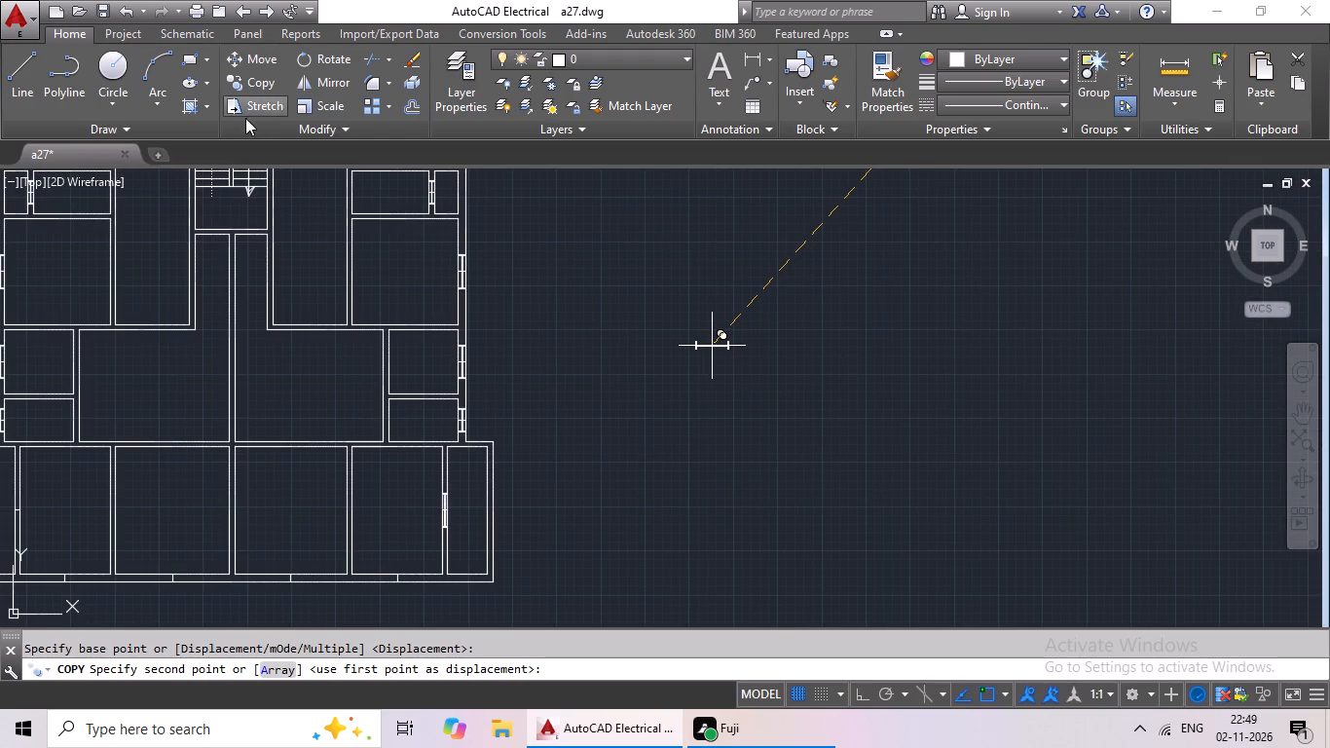
{"action": "middle_click_drag", "start_coordinate": [324, 345], "coordinate": [509, 193]}
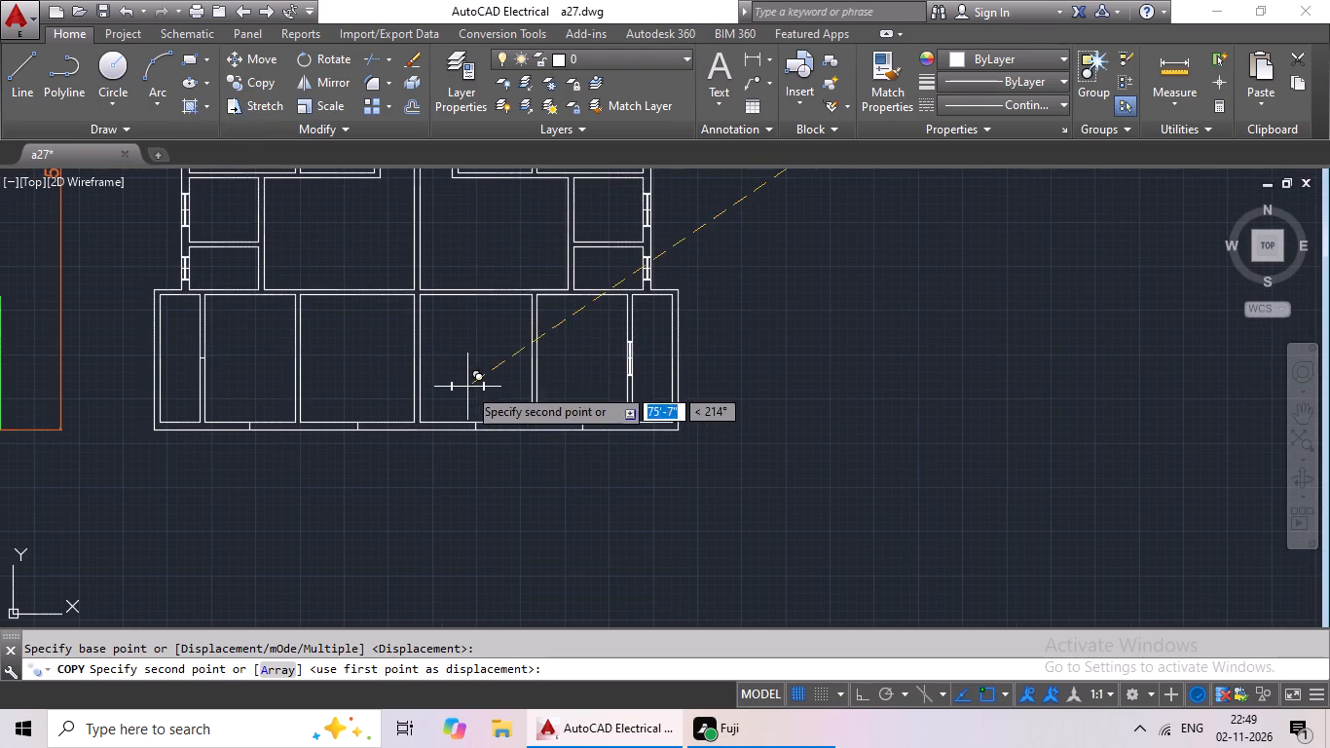
{"action": "scroll", "coordinate": [582, 429], "scroll_direction": "up", "scroll_amount": 5}
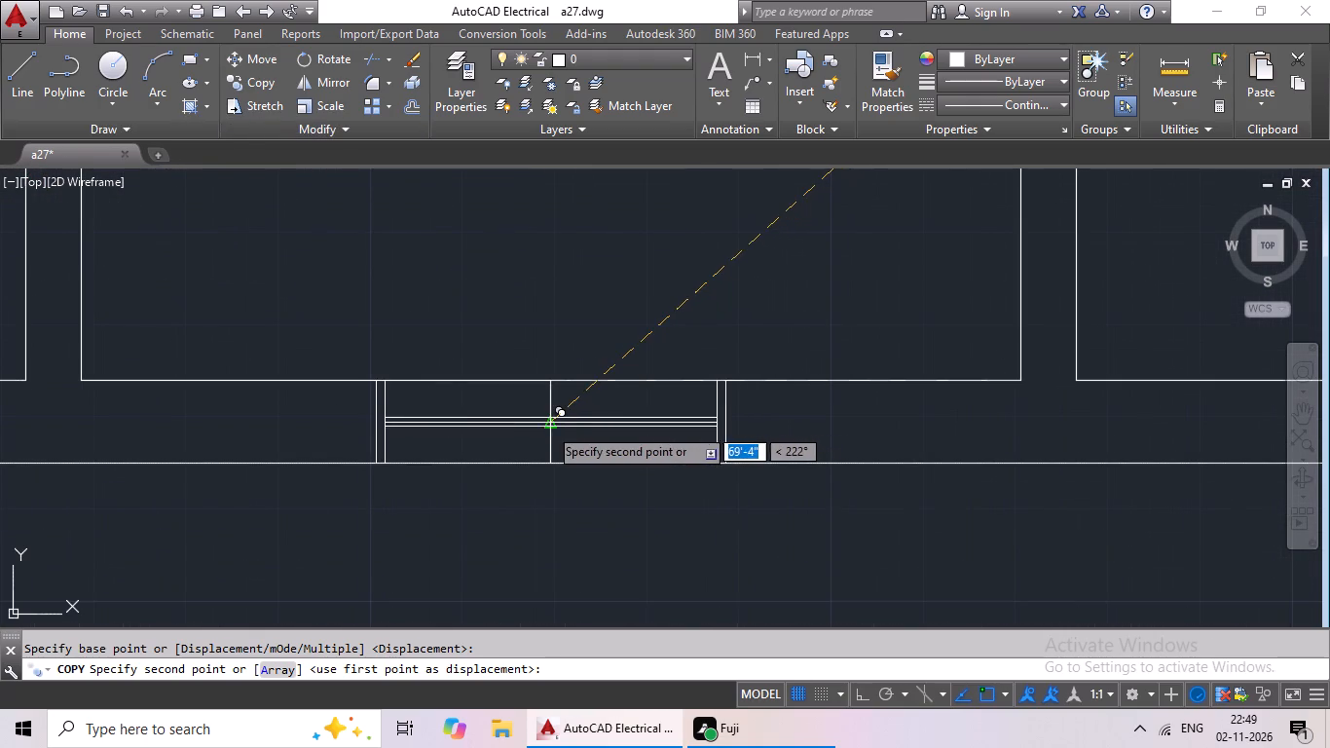
{"action": "left_click", "coordinate": [547, 427]}
Copy the long, wide-ended horizontal section by its midpoint onto the mark in the south outer wall of the room just east of the central wall.
{"action": "scroll", "coordinate": [785, 439], "scroll_direction": "down", "scroll_amount": 2}
{"action": "middle_click_drag", "start_coordinate": [909, 430], "coordinate": [704, 437]}
{"action": "middle_click_drag", "start_coordinate": [876, 407], "coordinate": [689, 442]}
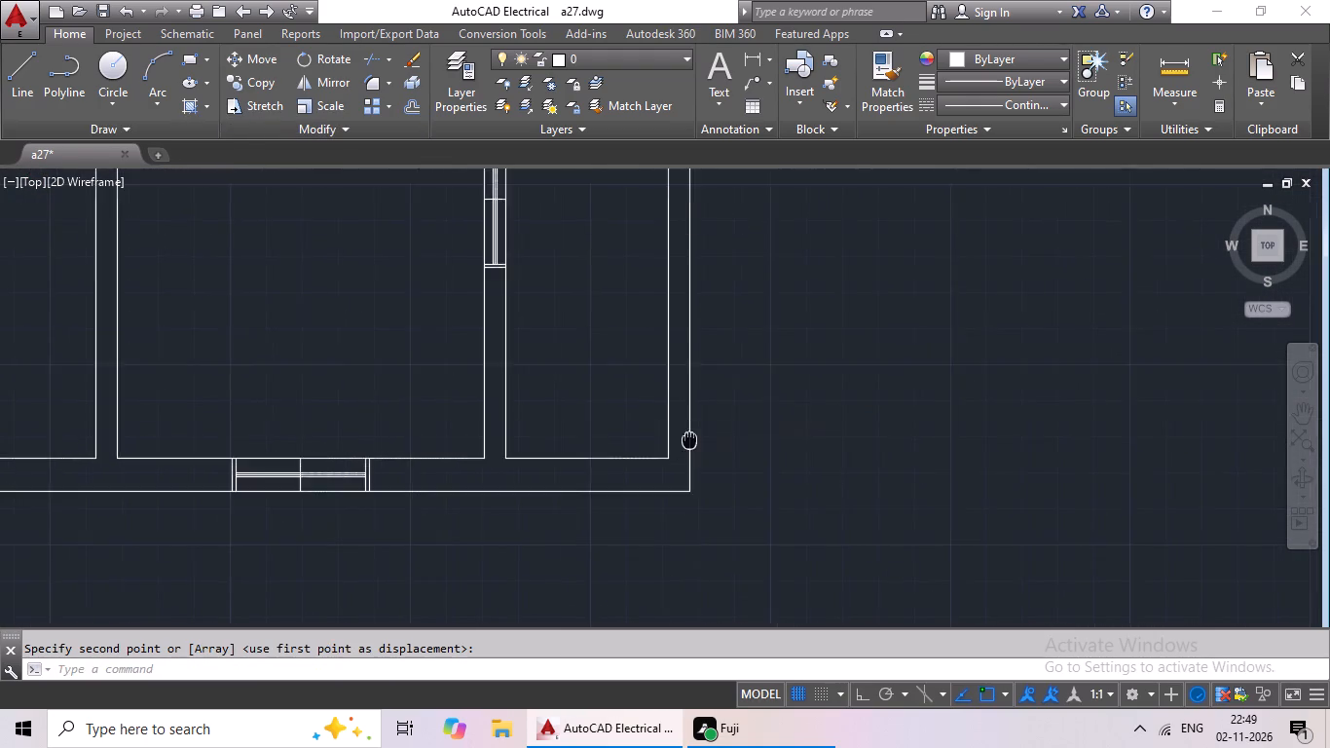
{"action": "scroll", "coordinate": [794, 370], "scroll_direction": "down", "scroll_amount": 2}
{"action": "middle_click_drag", "start_coordinate": [968, 303], "coordinate": [758, 397]}
{"action": "scroll", "coordinate": [863, 277], "scroll_direction": "down", "scroll_amount": 1}
{"action": "middle_click_drag", "start_coordinate": [854, 311], "coordinate": [763, 424]}
{"action": "middle_click_drag", "start_coordinate": [868, 344], "coordinate": [792, 487]}
{"action": "middle_click_drag", "start_coordinate": [850, 312], "coordinate": [742, 464]}
{"action": "scroll", "coordinate": [841, 344], "scroll_direction": "up", "scroll_amount": 4}
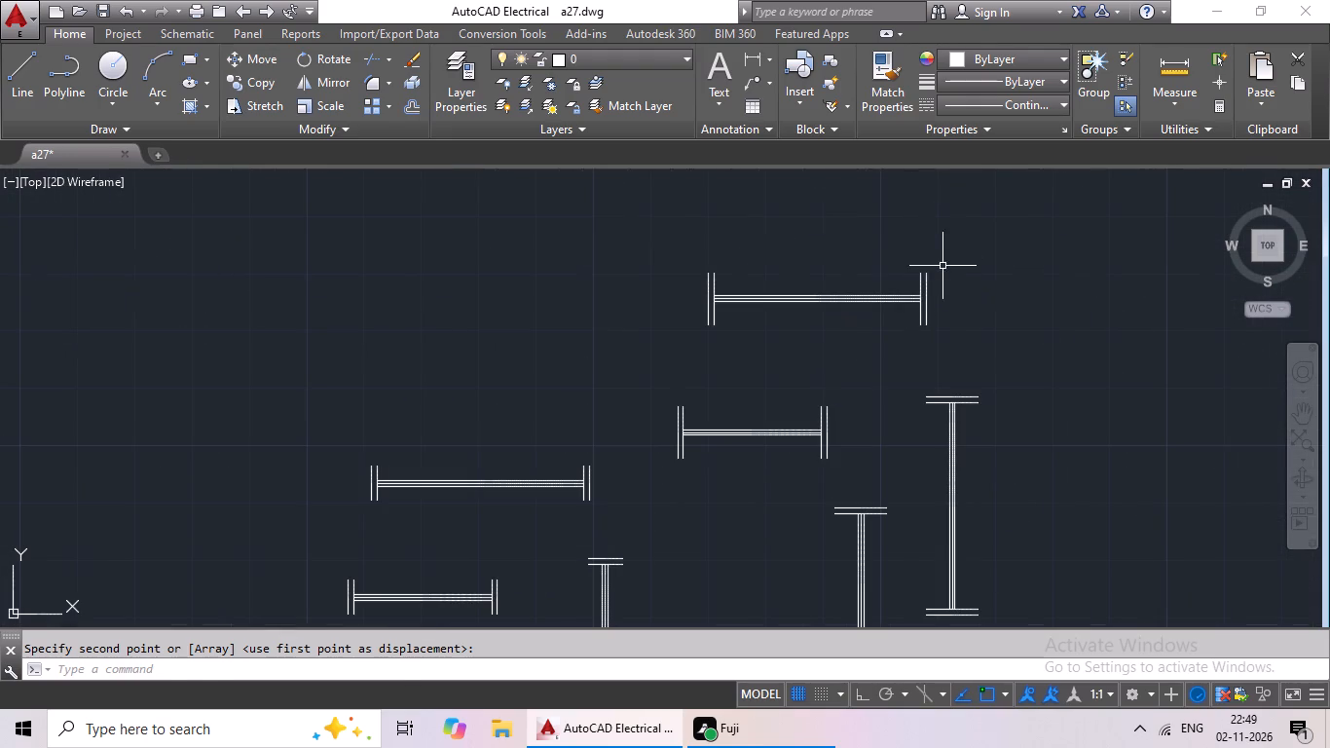
{"action": "left_click_drag", "start_coordinate": [943, 251], "coordinate": [946, 302]}
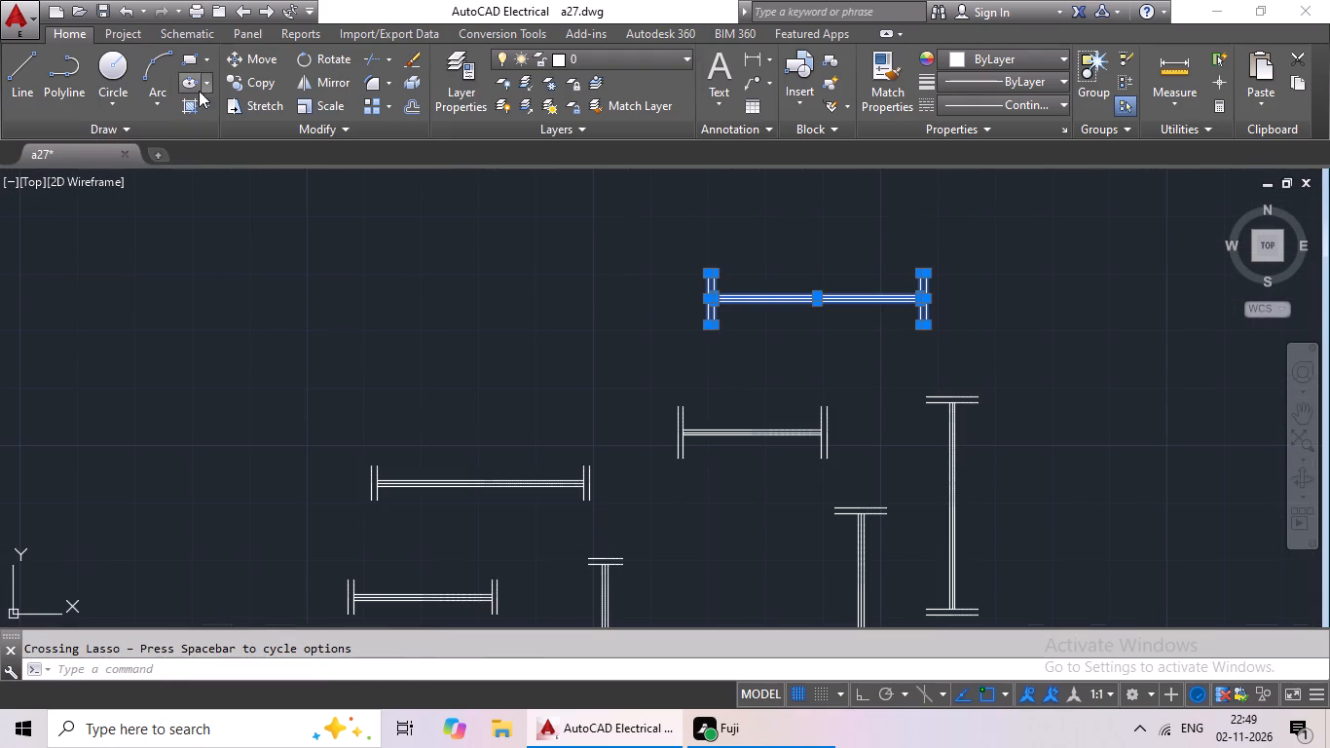
{"action": "left_click", "coordinate": [254, 81]}
{"action": "scroll", "coordinate": [837, 312], "scroll_direction": "up", "scroll_amount": 2}
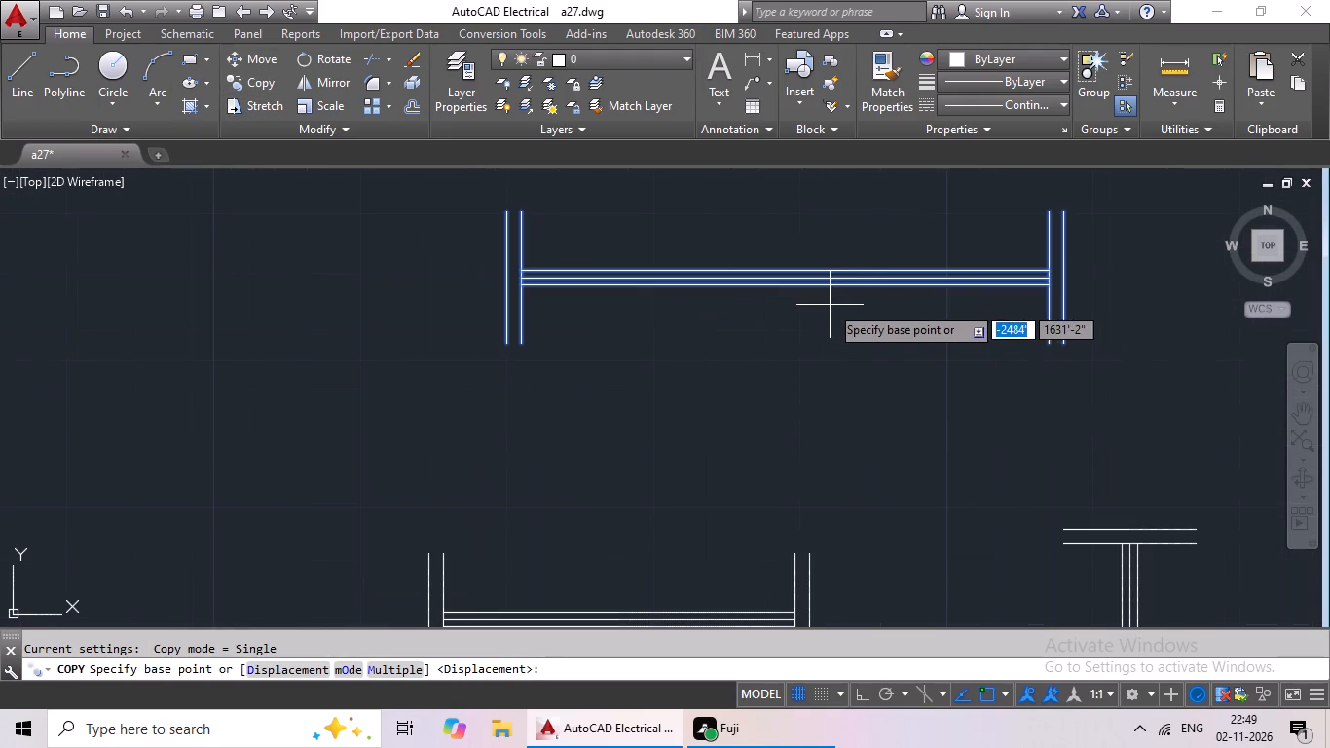
{"action": "left_click", "coordinate": [785, 280]}
{"action": "middle_click_drag", "start_coordinate": [708, 405], "coordinate": [761, 220]}
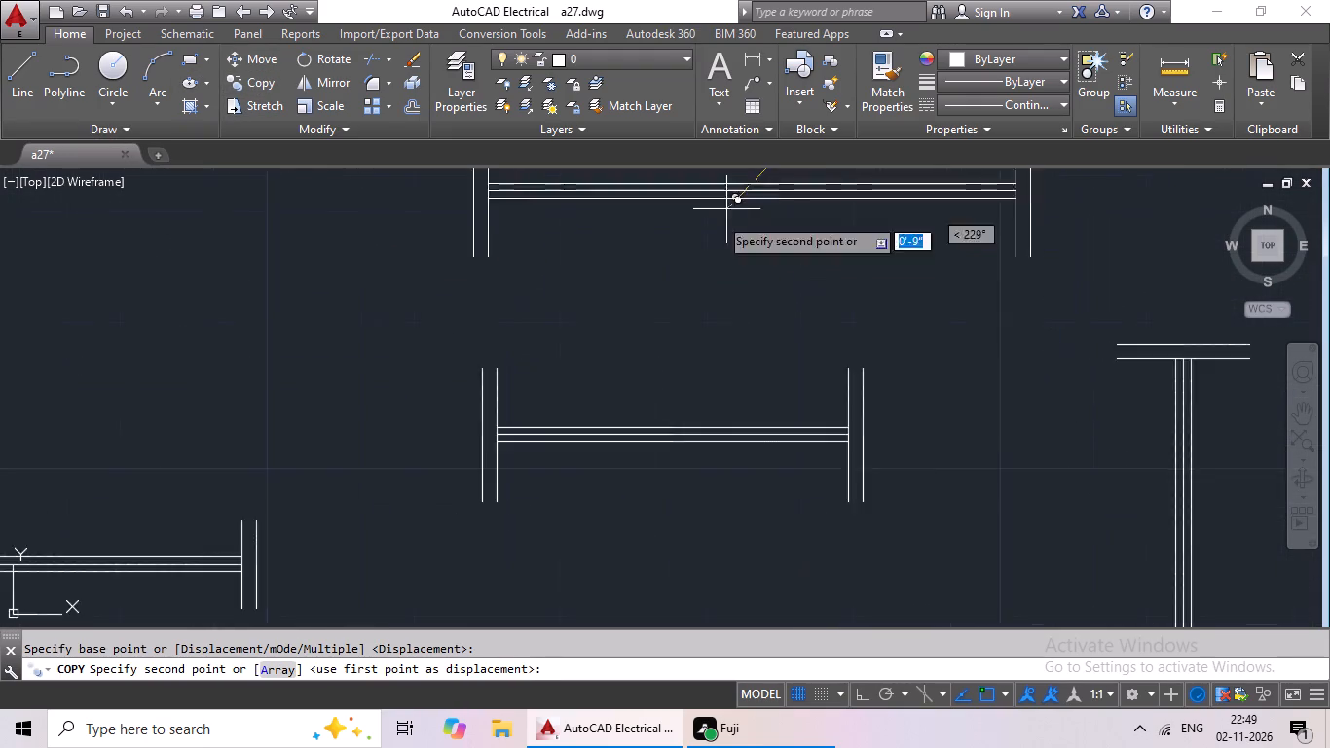
{"action": "scroll", "coordinate": [653, 289], "scroll_direction": "down", "scroll_amount": 3}
{"action": "middle_click_drag", "start_coordinate": [593, 354], "coordinate": [776, 112]}
{"action": "middle_click_drag", "start_coordinate": [591, 332], "coordinate": [739, 183]}
{"action": "middle_click_drag", "start_coordinate": [668, 317], "coordinate": [793, 138]}
{"action": "scroll", "coordinate": [621, 413], "scroll_direction": "down", "scroll_amount": 1}
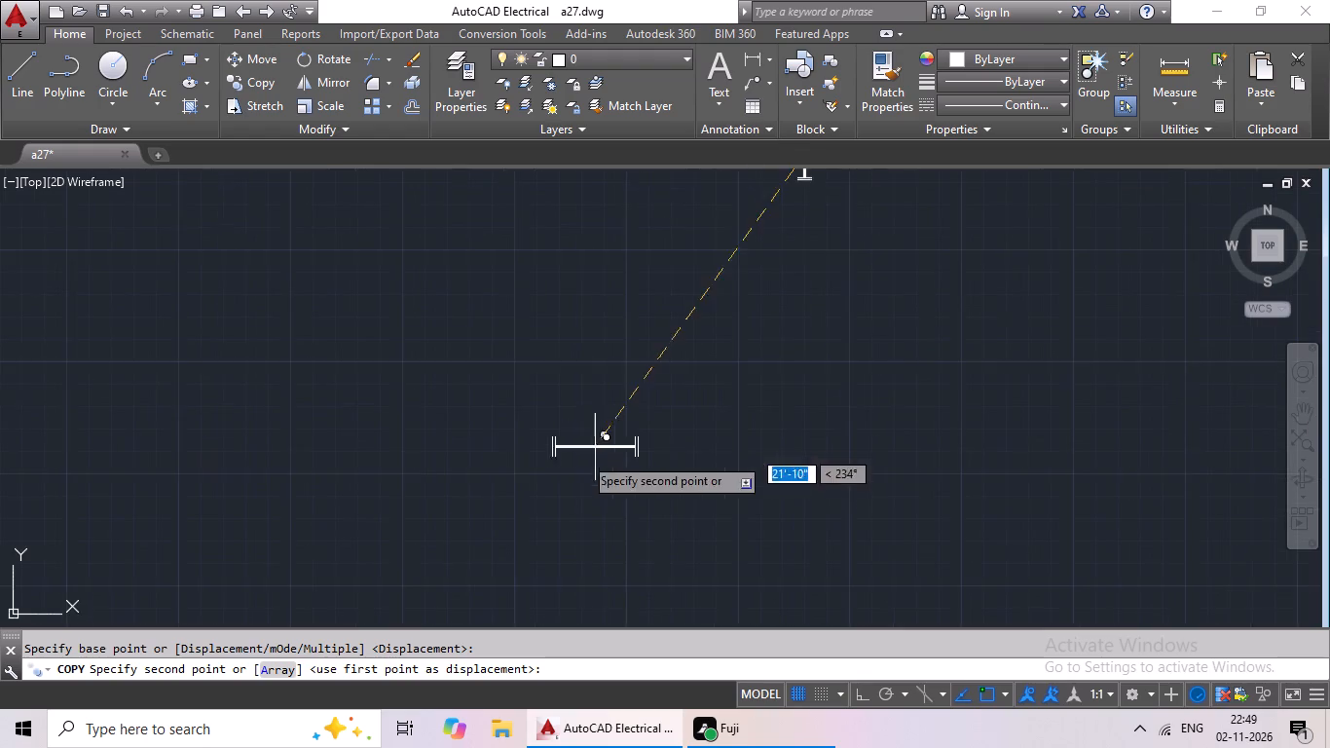
{"action": "middle_click_drag", "start_coordinate": [572, 466], "coordinate": [629, 347]}
{"action": "scroll", "coordinate": [547, 435], "scroll_direction": "down", "scroll_amount": 2}
{"action": "middle_click_drag", "start_coordinate": [551, 429], "coordinate": [678, 266]}
{"action": "middle_click_drag", "start_coordinate": [577, 408], "coordinate": [713, 323]}
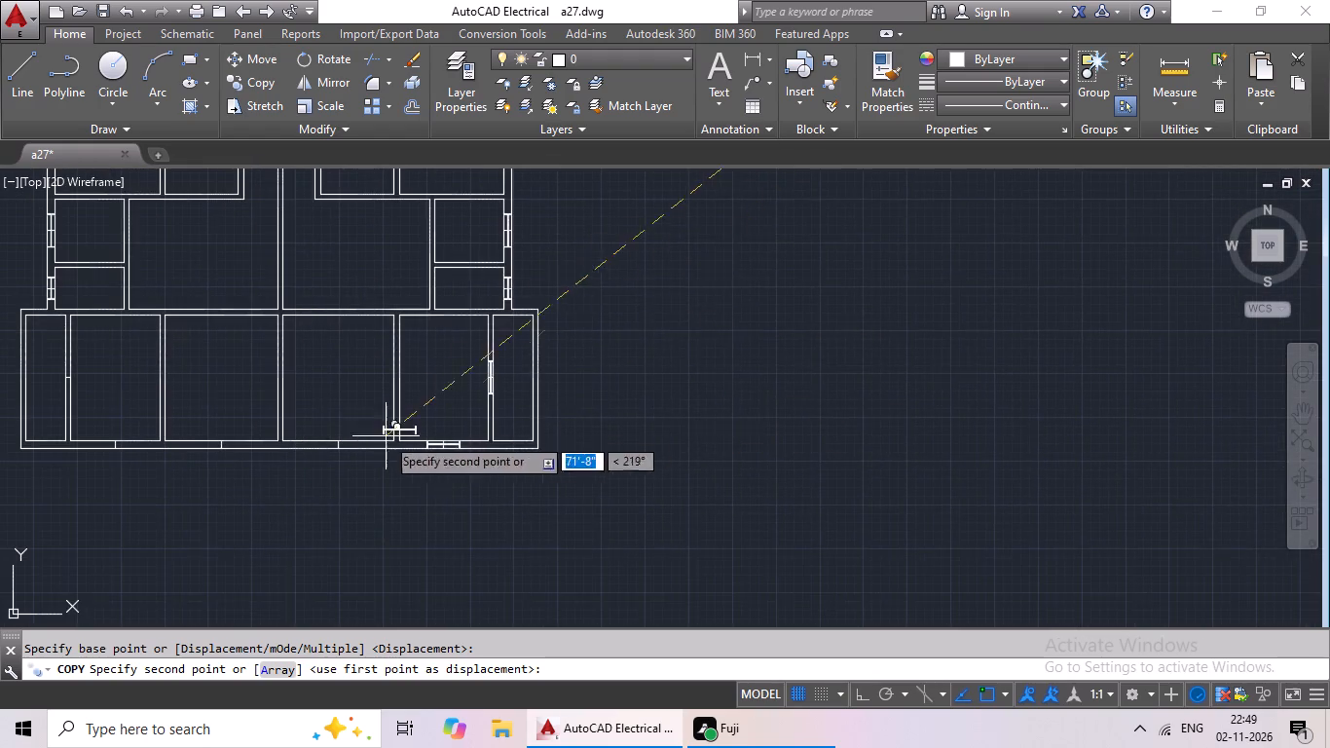
{"action": "scroll", "coordinate": [319, 454], "scroll_direction": "up", "scroll_amount": 4}
{"action": "left_click", "coordinate": [533, 375]}
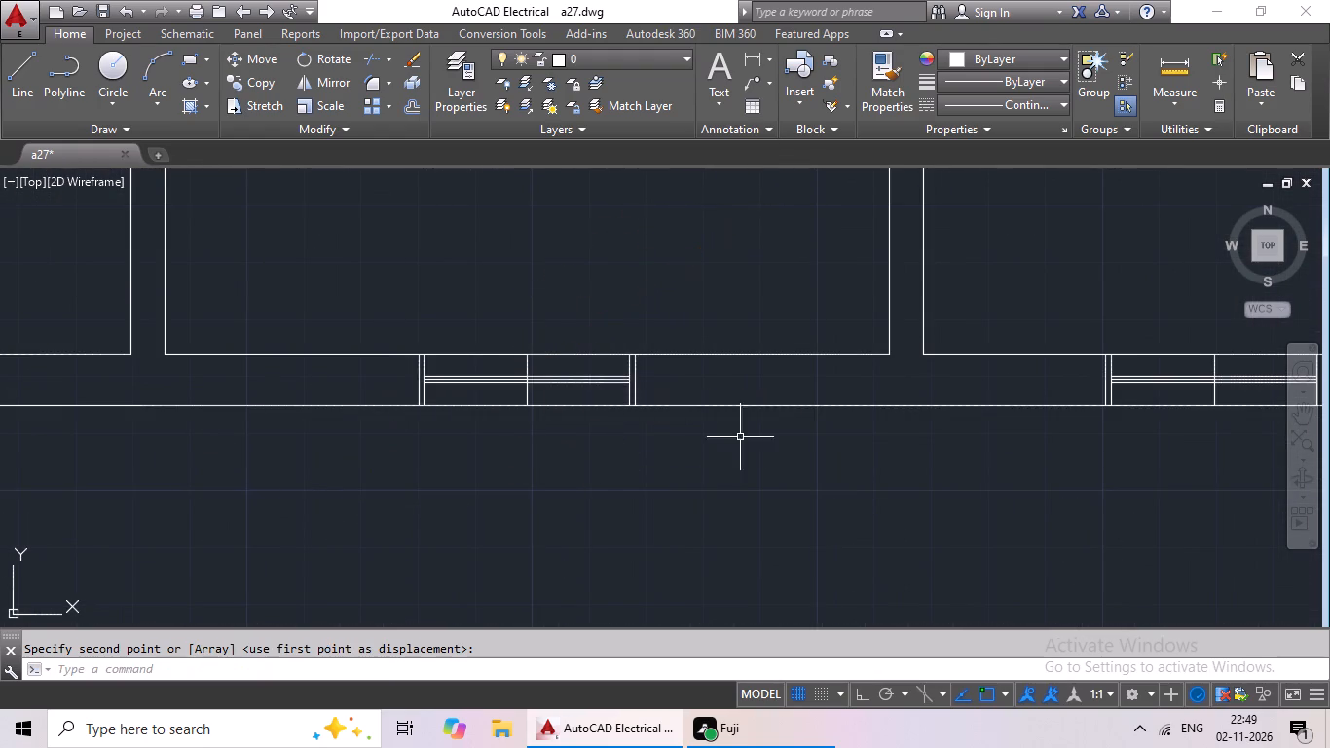
Copy the long, wide-ended horizontal section by its midpoint onto the mark in the south outer wall of the room just west of the central wall.
{"action": "scroll", "coordinate": [742, 436], "scroll_direction": "down", "scroll_amount": 3}
{"action": "middle_click_drag", "start_coordinate": [776, 442], "coordinate": [712, 540]}
{"action": "scroll", "coordinate": [953, 507], "scroll_direction": "down", "scroll_amount": 1}
{"action": "middle_click_drag", "start_coordinate": [1068, 481], "coordinate": [792, 543]}
{"action": "middle_click_drag", "start_coordinate": [918, 404], "coordinate": [833, 486]}
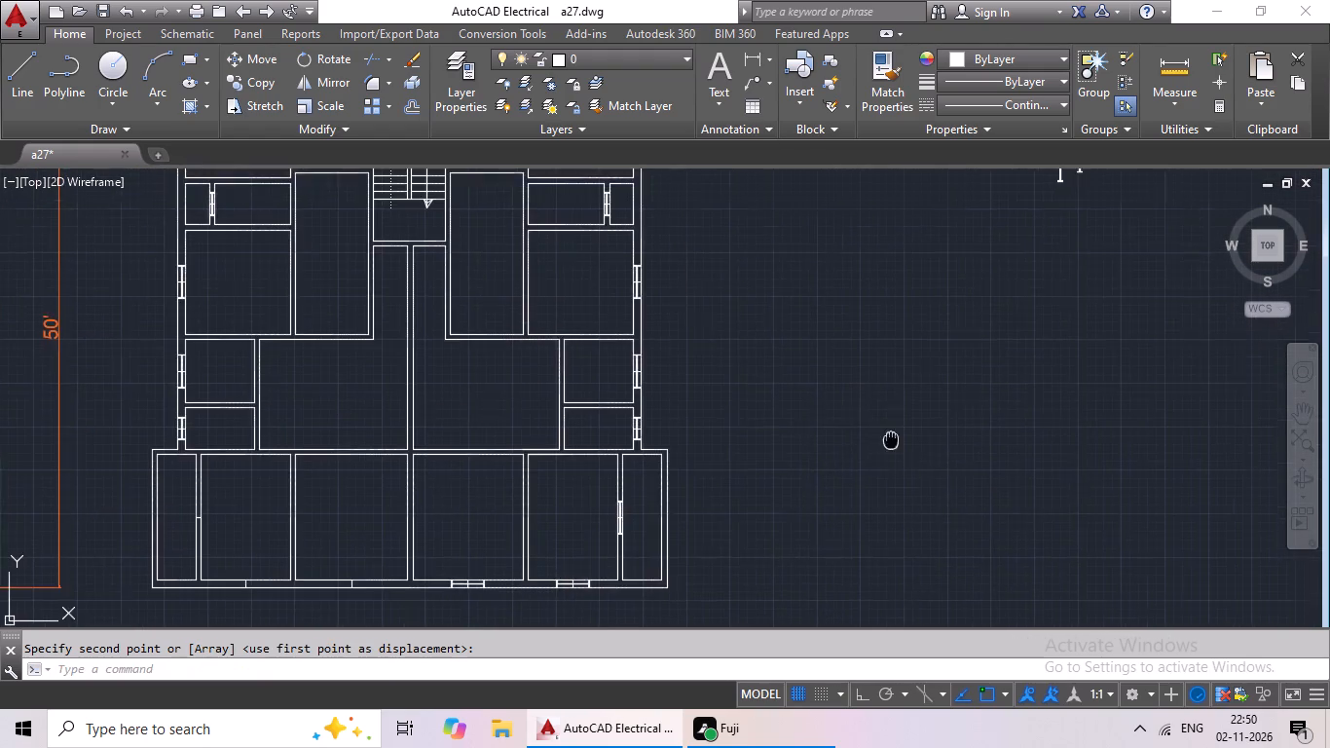
{"action": "middle_click_drag", "start_coordinate": [833, 486], "coordinate": [722, 563]}
{"action": "middle_click_drag", "start_coordinate": [879, 443], "coordinate": [856, 481]}
{"action": "middle_click_drag", "start_coordinate": [830, 467], "coordinate": [918, 346]}
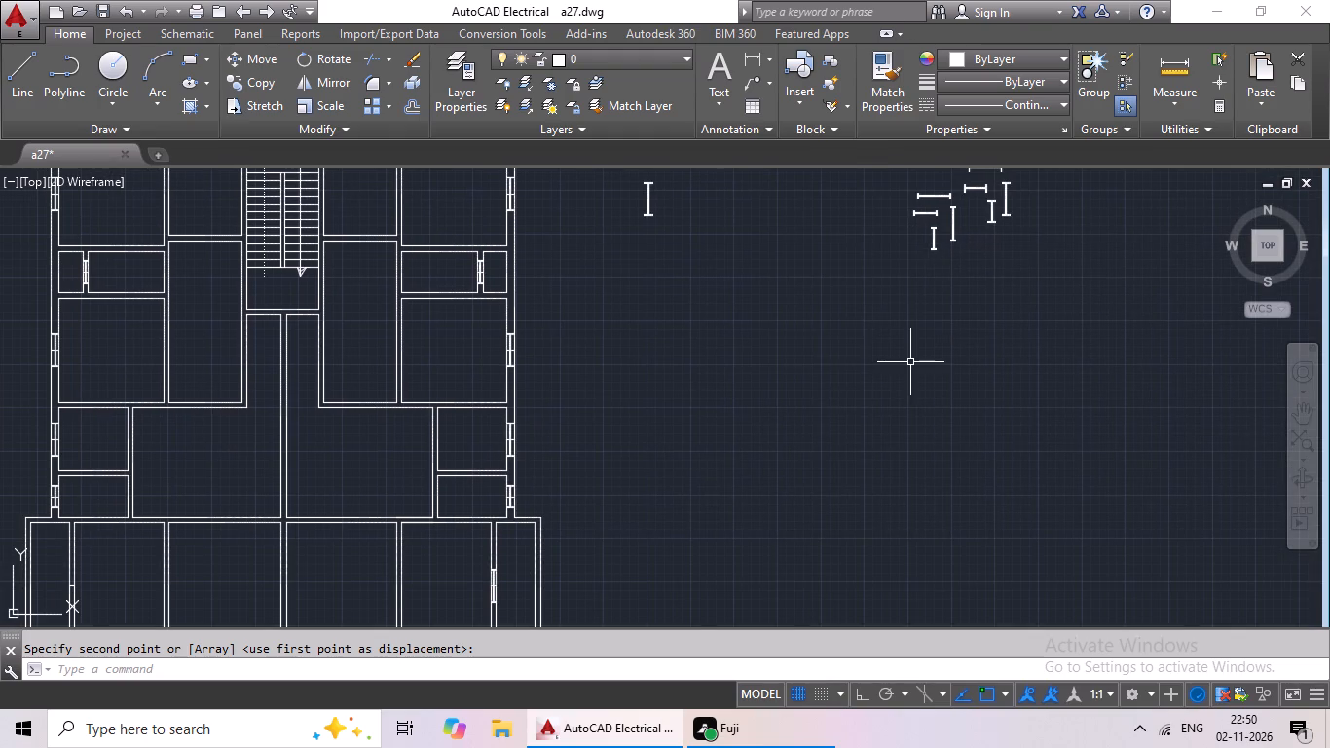
{"action": "scroll", "coordinate": [903, 357], "scroll_direction": "down", "scroll_amount": 2}
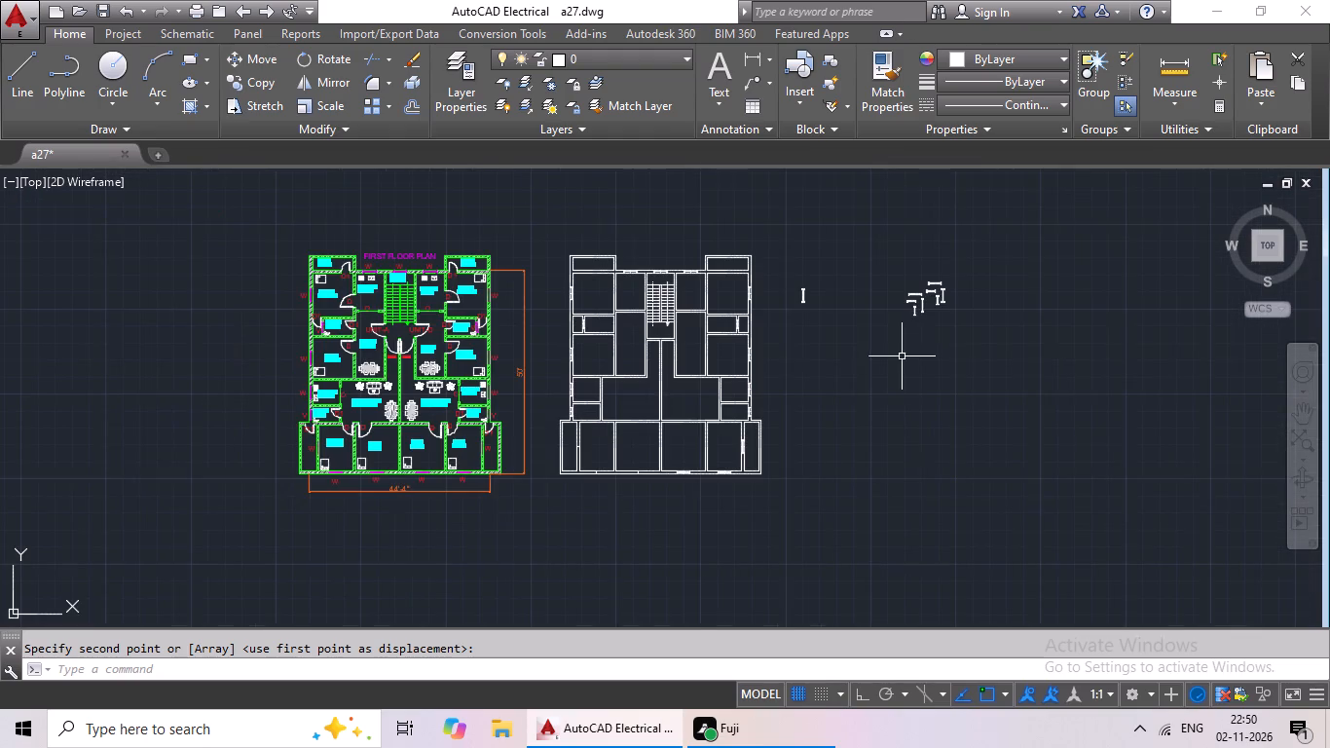
{"action": "middle_click", "coordinate": [864, 374]}
{"action": "scroll", "coordinate": [838, 398], "scroll_direction": "up", "scroll_amount": 2}
{"action": "middle_click_drag", "start_coordinate": [868, 364], "coordinate": [887, 337]}
{"action": "middle_click_drag", "start_coordinate": [900, 334], "coordinate": [819, 388]}
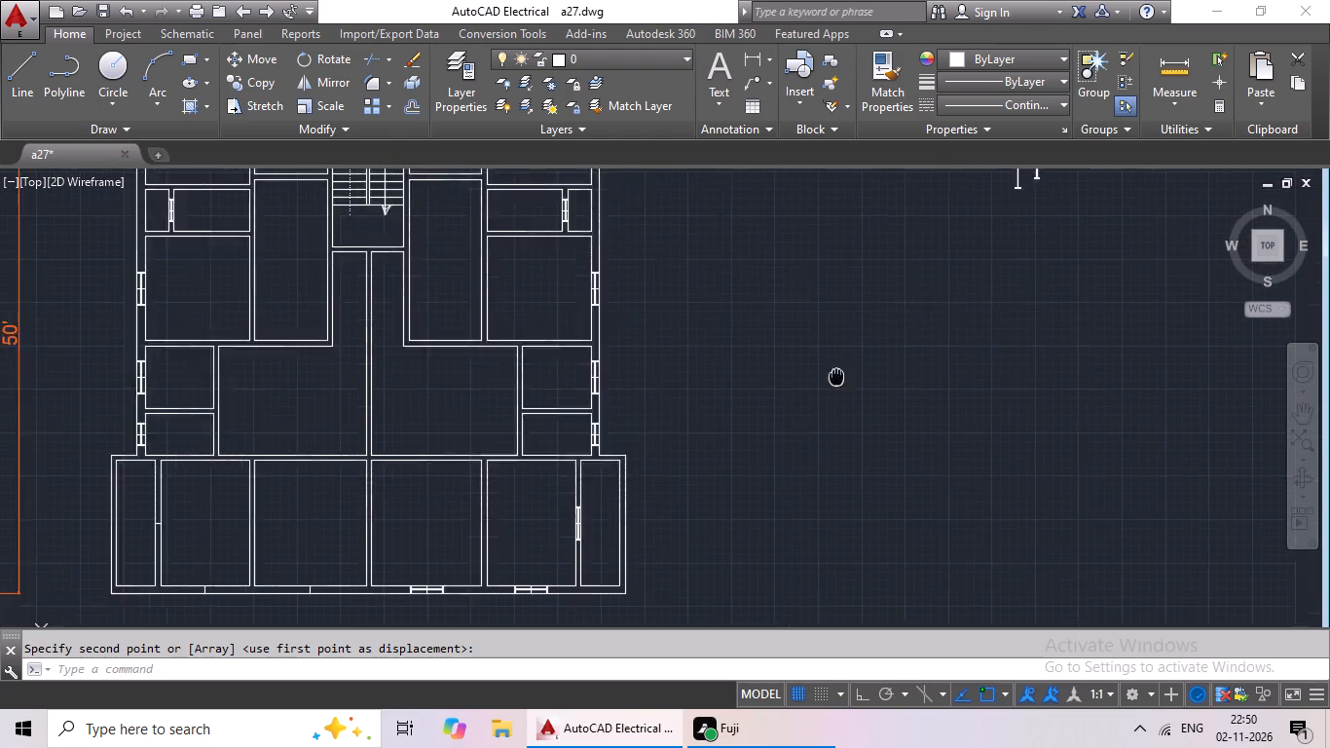
{"action": "middle_click_drag", "start_coordinate": [819, 388], "coordinate": [818, 389]}
{"action": "middle_click_drag", "start_coordinate": [896, 348], "coordinate": [775, 492]}
{"action": "middle_click_drag", "start_coordinate": [839, 378], "coordinate": [789, 468]}
{"action": "scroll", "coordinate": [858, 404], "scroll_direction": "up", "scroll_amount": 2}
{"action": "scroll", "coordinate": [860, 317], "scroll_direction": "up", "scroll_amount": 3}
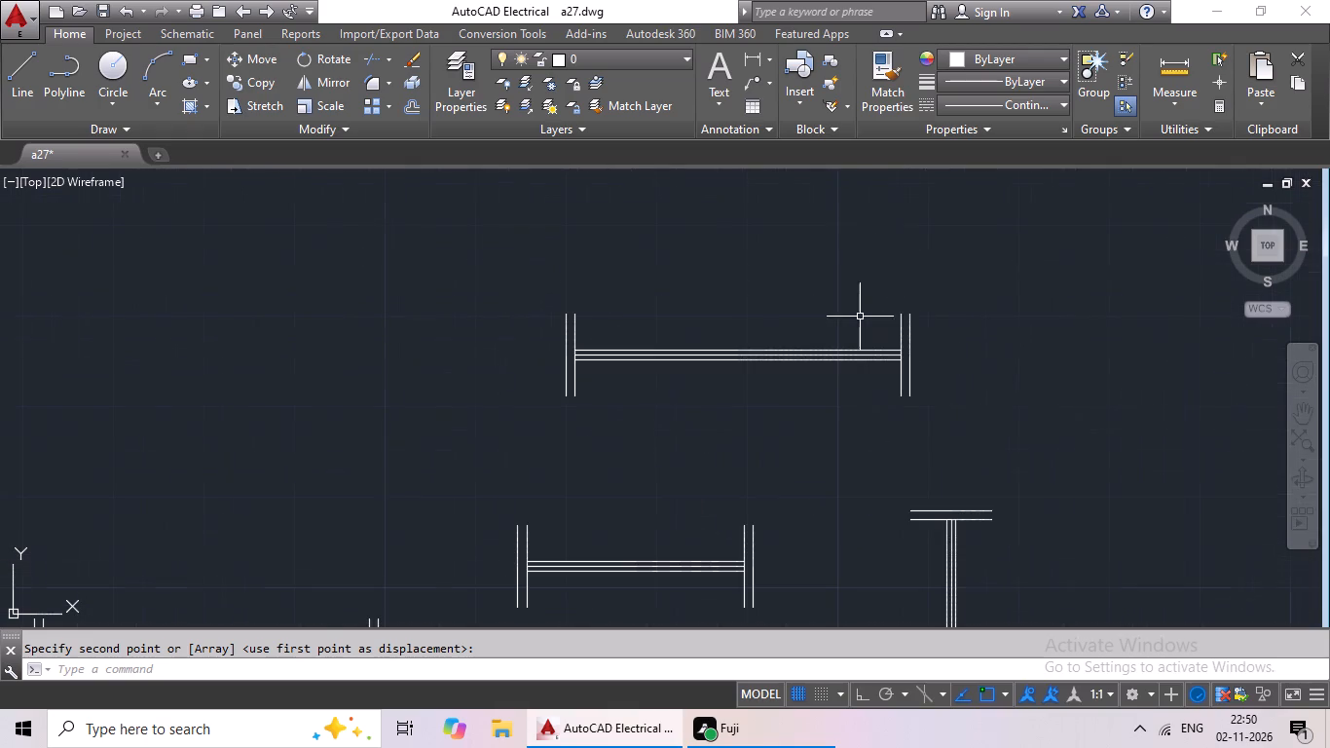
{"action": "left_click_drag", "start_coordinate": [887, 271], "coordinate": [976, 364]}
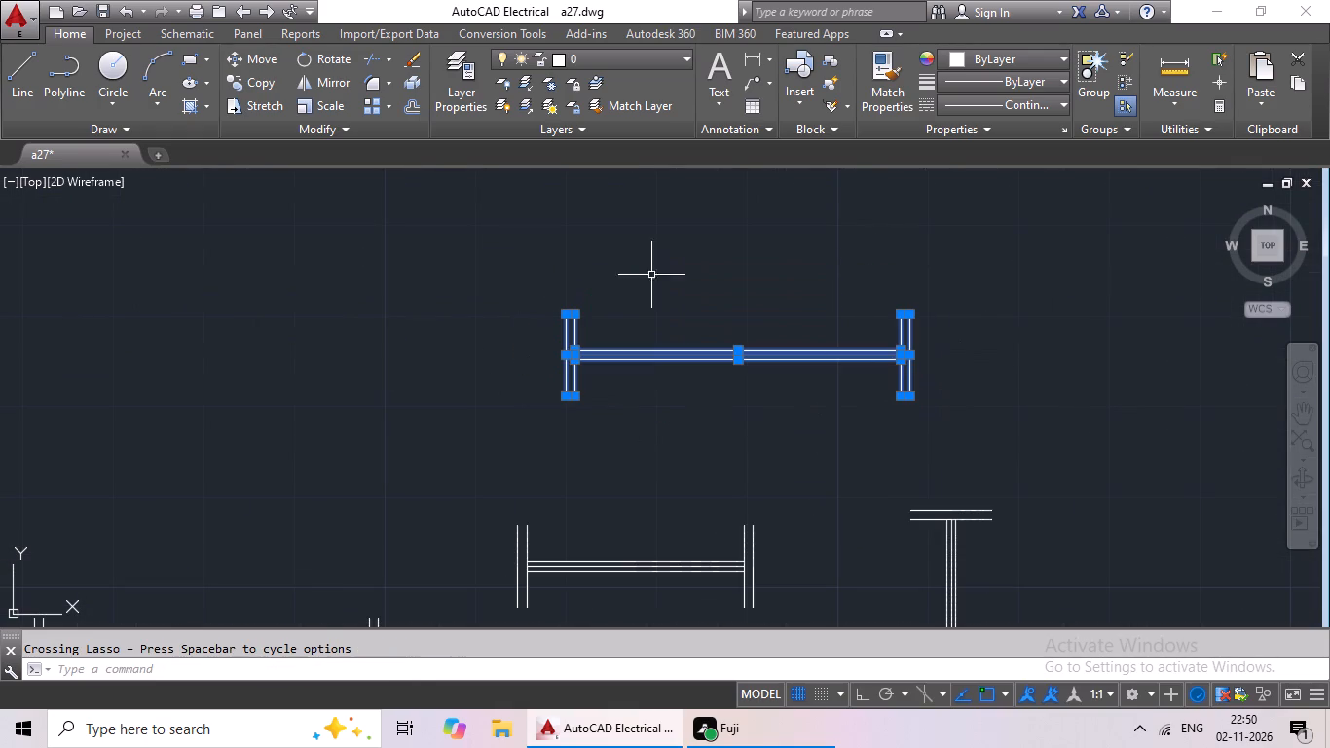
{"action": "left_click", "coordinate": [260, 78]}
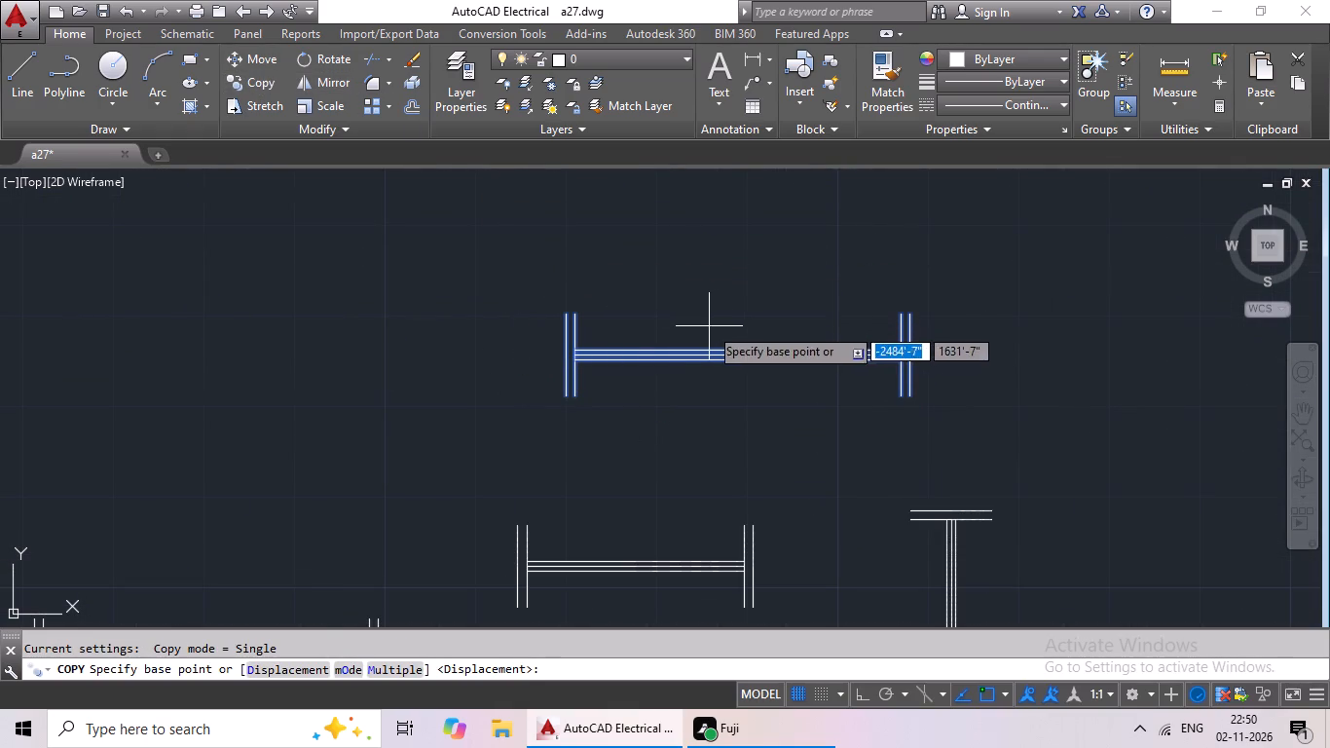
{"action": "scroll", "coordinate": [716, 330], "scroll_direction": "up", "scroll_amount": 2}
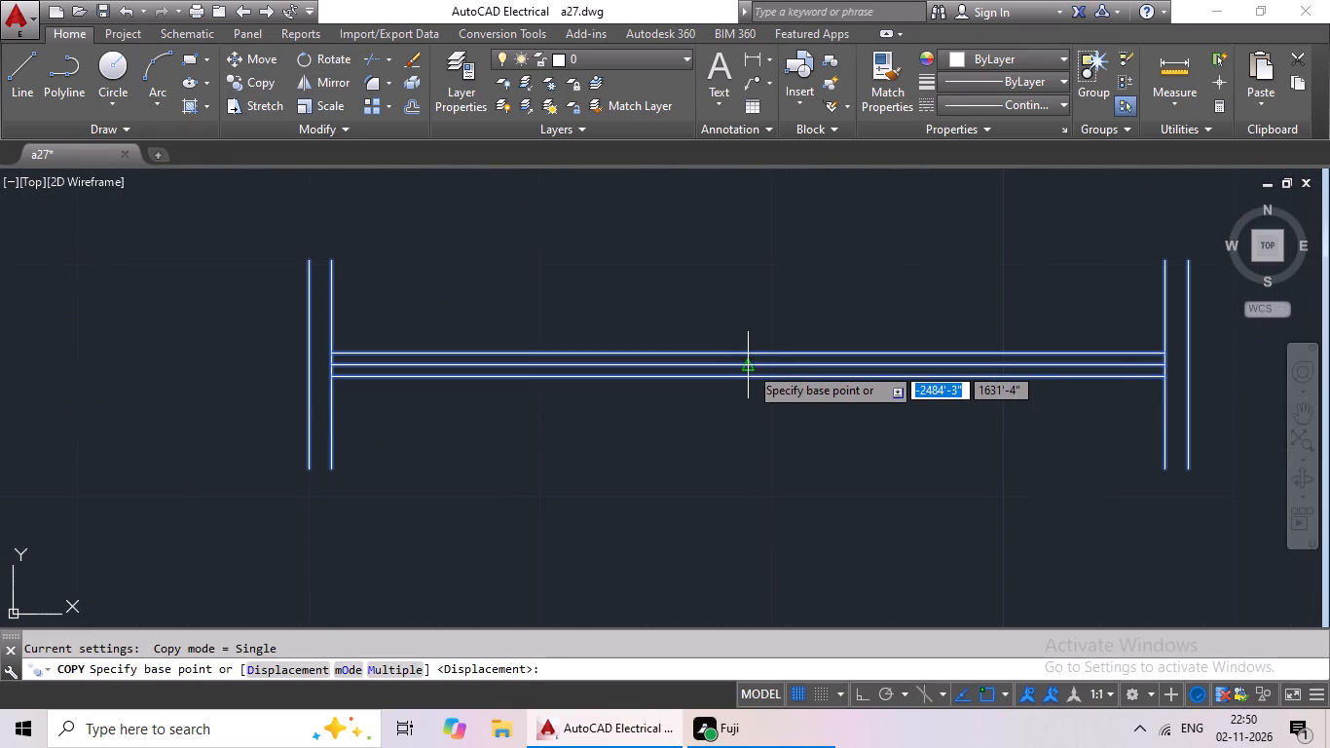
{"action": "left_click", "coordinate": [748, 365]}
{"action": "scroll", "coordinate": [700, 382], "scroll_direction": "down", "scroll_amount": 2}
{"action": "middle_click_drag", "start_coordinate": [694, 391], "coordinate": [770, 191]}
{"action": "middle_click_drag", "start_coordinate": [555, 419], "coordinate": [647, 261]}
{"action": "scroll", "coordinate": [565, 319], "scroll_direction": "down", "scroll_amount": 2}
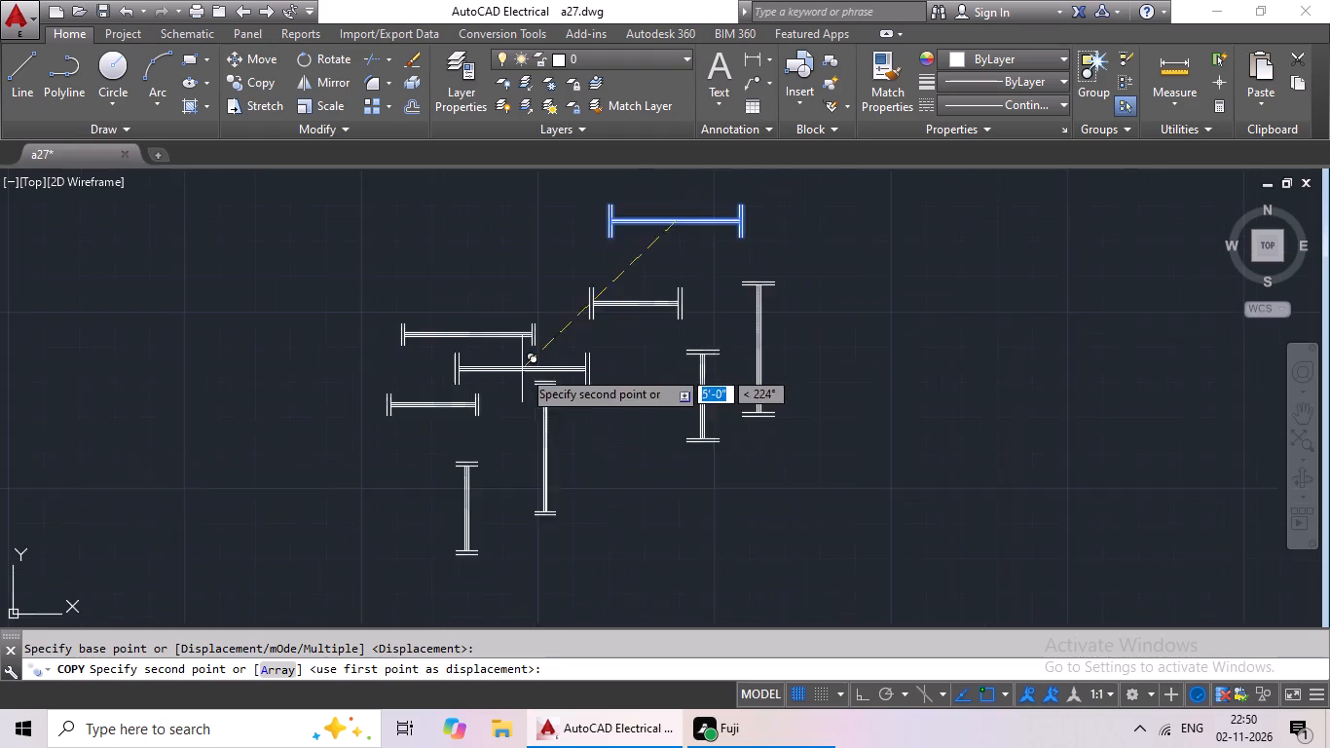
{"action": "middle_click_drag", "start_coordinate": [522, 369], "coordinate": [624, 260]}
{"action": "middle_click_drag", "start_coordinate": [506, 424], "coordinate": [687, 218]}
{"action": "scroll", "coordinate": [629, 374], "scroll_direction": "down", "scroll_amount": 1}
{"action": "middle_click_drag", "start_coordinate": [619, 385], "coordinate": [724, 254]}
{"action": "scroll", "coordinate": [499, 433], "scroll_direction": "down", "scroll_amount": 1}
{"action": "middle_click_drag", "start_coordinate": [502, 432], "coordinate": [662, 283]}
{"action": "middle_click_drag", "start_coordinate": [484, 393], "coordinate": [643, 182]}
{"action": "middle_click_drag", "start_coordinate": [575, 445], "coordinate": [882, 308]}
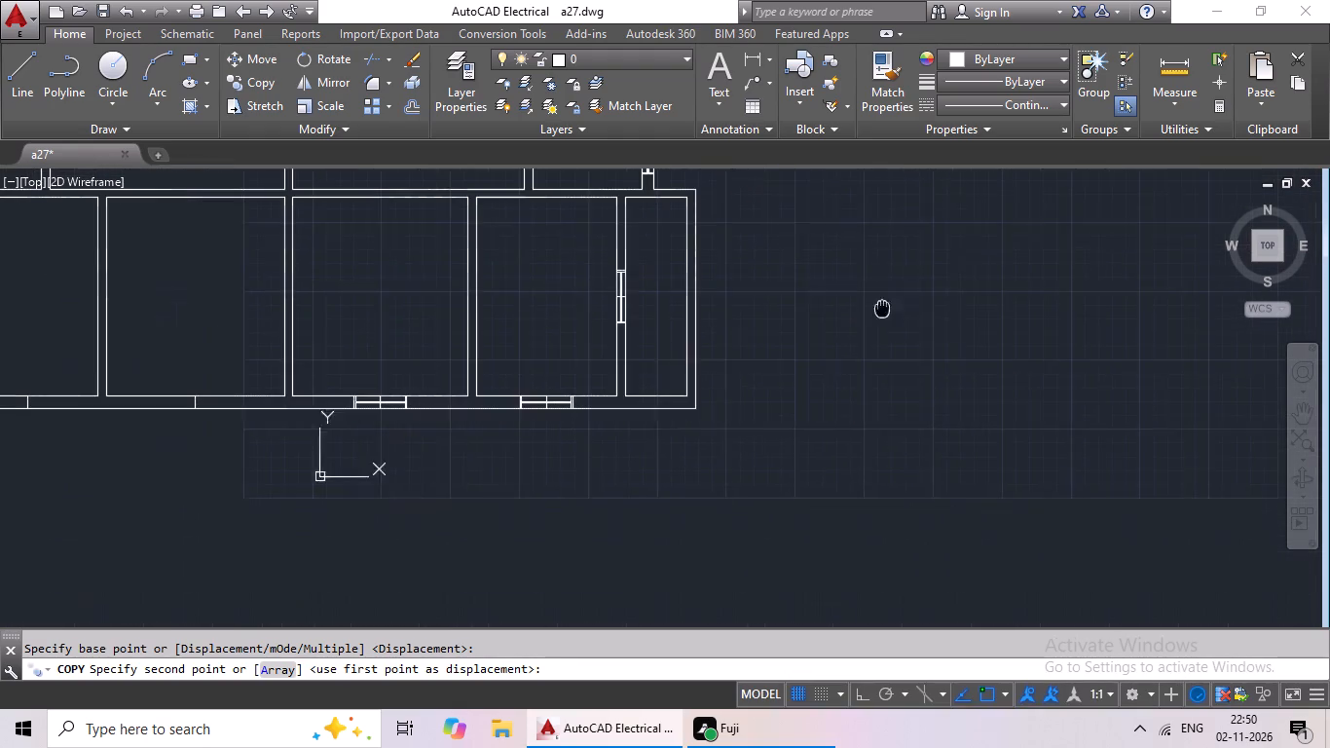
{"action": "middle_click_drag", "start_coordinate": [124, 498], "coordinate": [361, 460]}
{"action": "scroll", "coordinate": [418, 349], "scroll_direction": "up", "scroll_amount": 4}
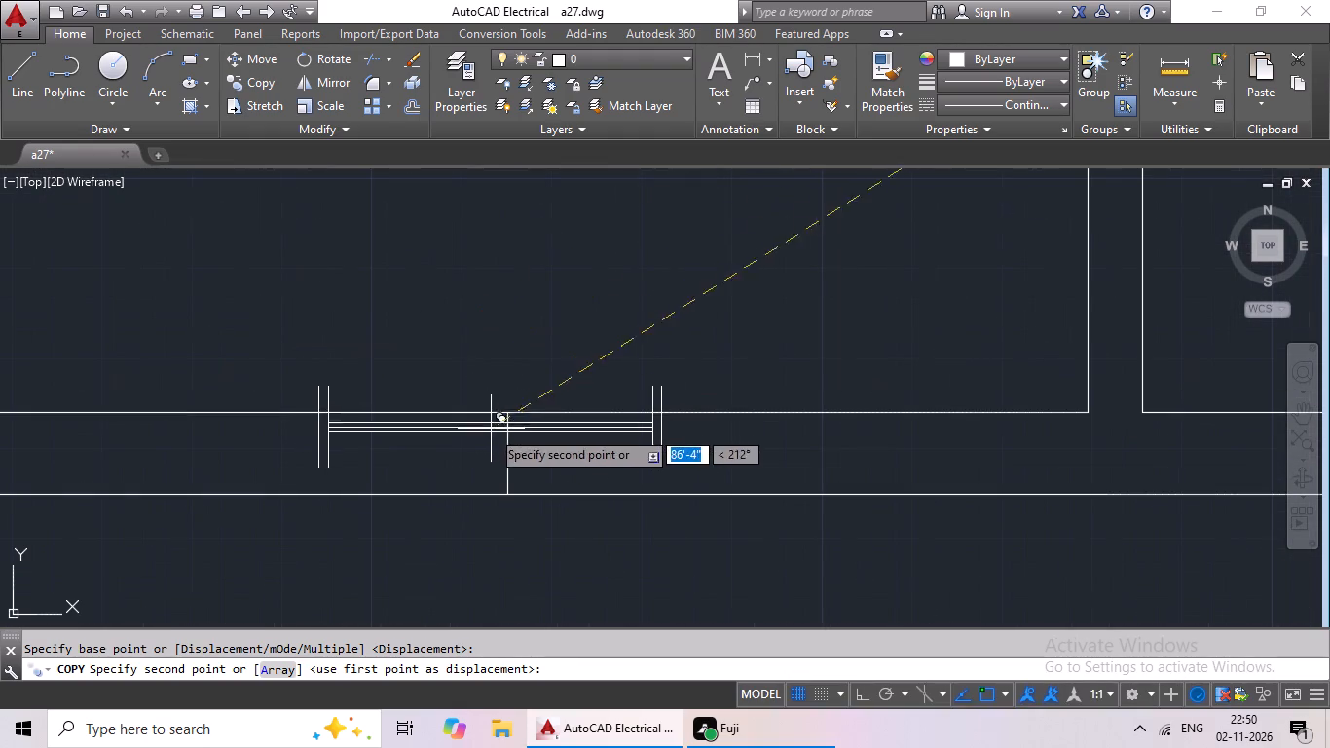
{"action": "left_click", "coordinate": [512, 458]}
Copy the long, wide-ended horizontal section by its midpoint onto the mark in the southwest bedroom's south outer wall.
{"action": "scroll", "coordinate": [809, 458], "scroll_direction": "down", "scroll_amount": 4}
{"action": "middle_click_drag", "start_coordinate": [815, 468], "coordinate": [692, 542]}
{"action": "middle_click_drag", "start_coordinate": [826, 501], "coordinate": [458, 603]}
{"action": "scroll", "coordinate": [763, 537], "scroll_direction": "down", "scroll_amount": 1}
{"action": "middle_click_drag", "start_coordinate": [901, 467], "coordinate": [649, 578]}
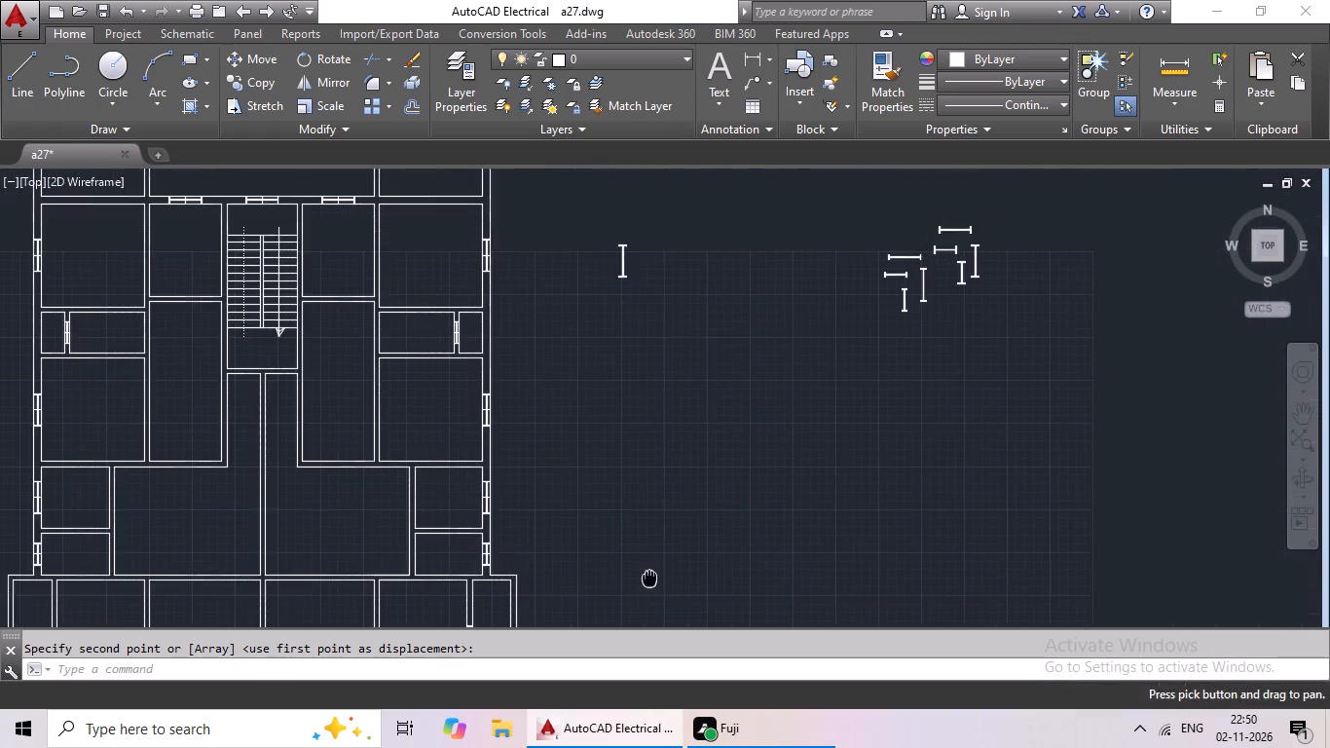
{"action": "middle_click_drag", "start_coordinate": [896, 421], "coordinate": [748, 535]}
{"action": "scroll", "coordinate": [808, 336], "scroll_direction": "up", "scroll_amount": 4}
{"action": "left_click_drag", "start_coordinate": [824, 292], "coordinate": [695, 432]}
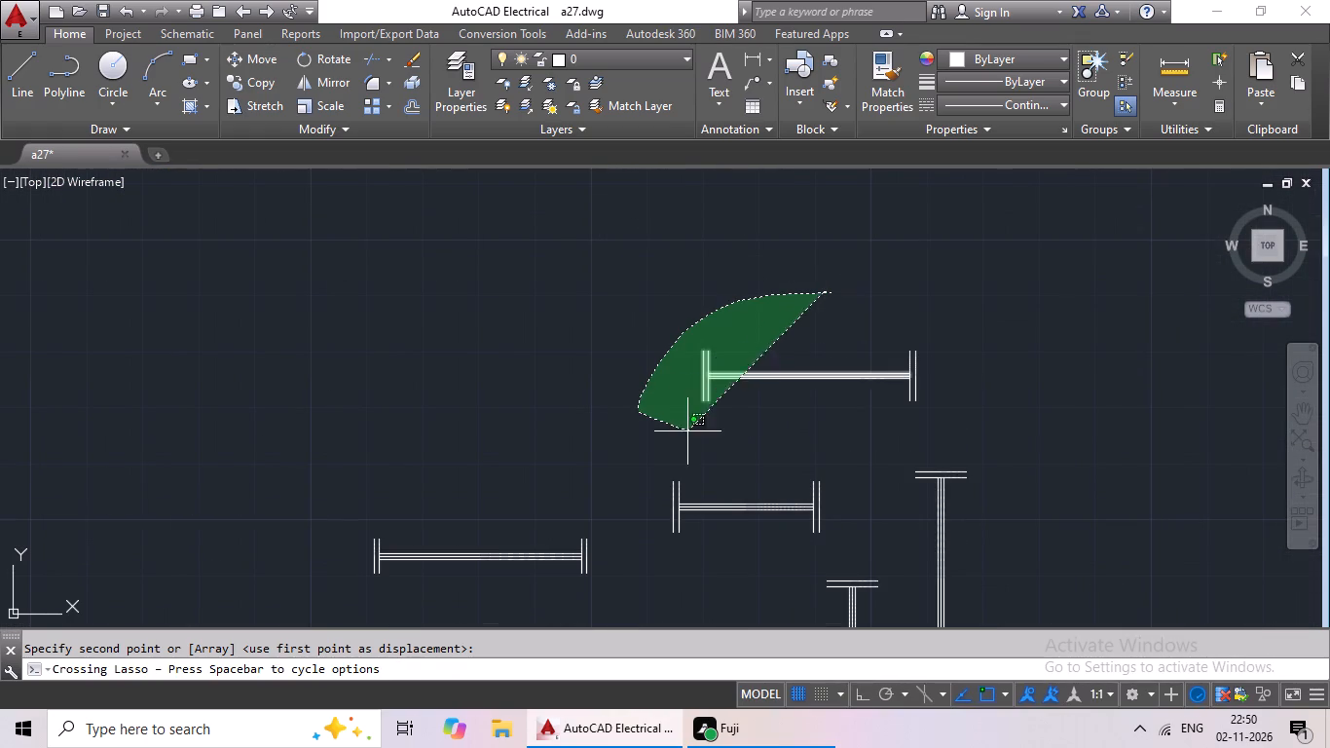
{"action": "left_click_drag", "start_coordinate": [695, 432], "coordinate": [951, 368]}
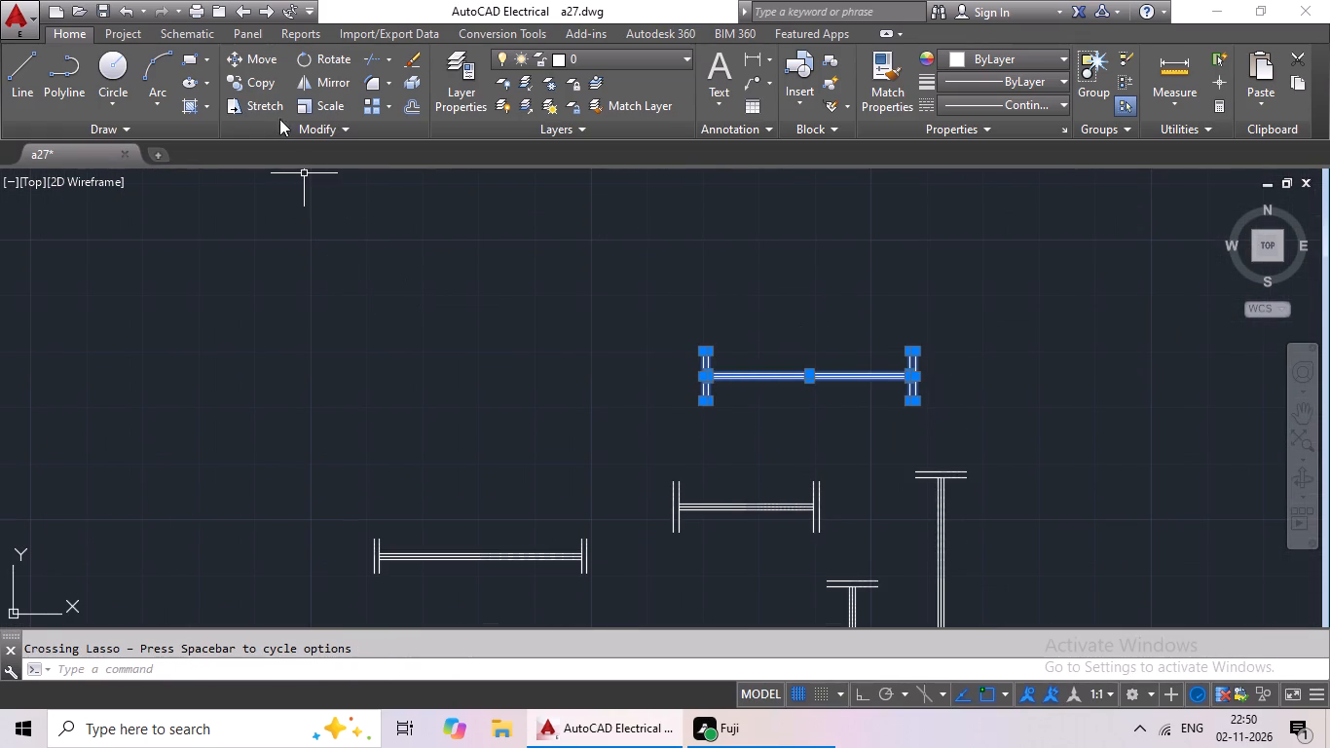
{"action": "left_click", "coordinate": [252, 86]}
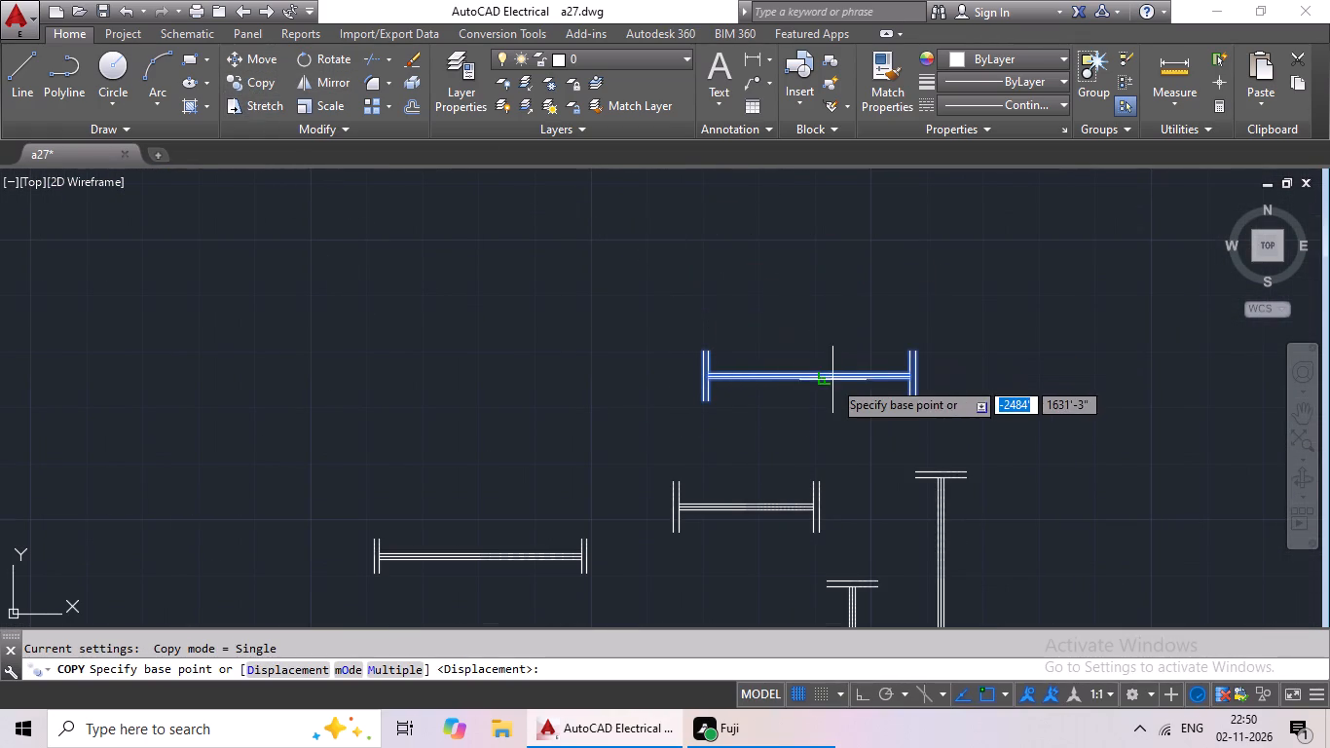
{"action": "scroll", "coordinate": [829, 375], "scroll_direction": "up", "scroll_amount": 3}
{"action": "left_click", "coordinate": [752, 378]}
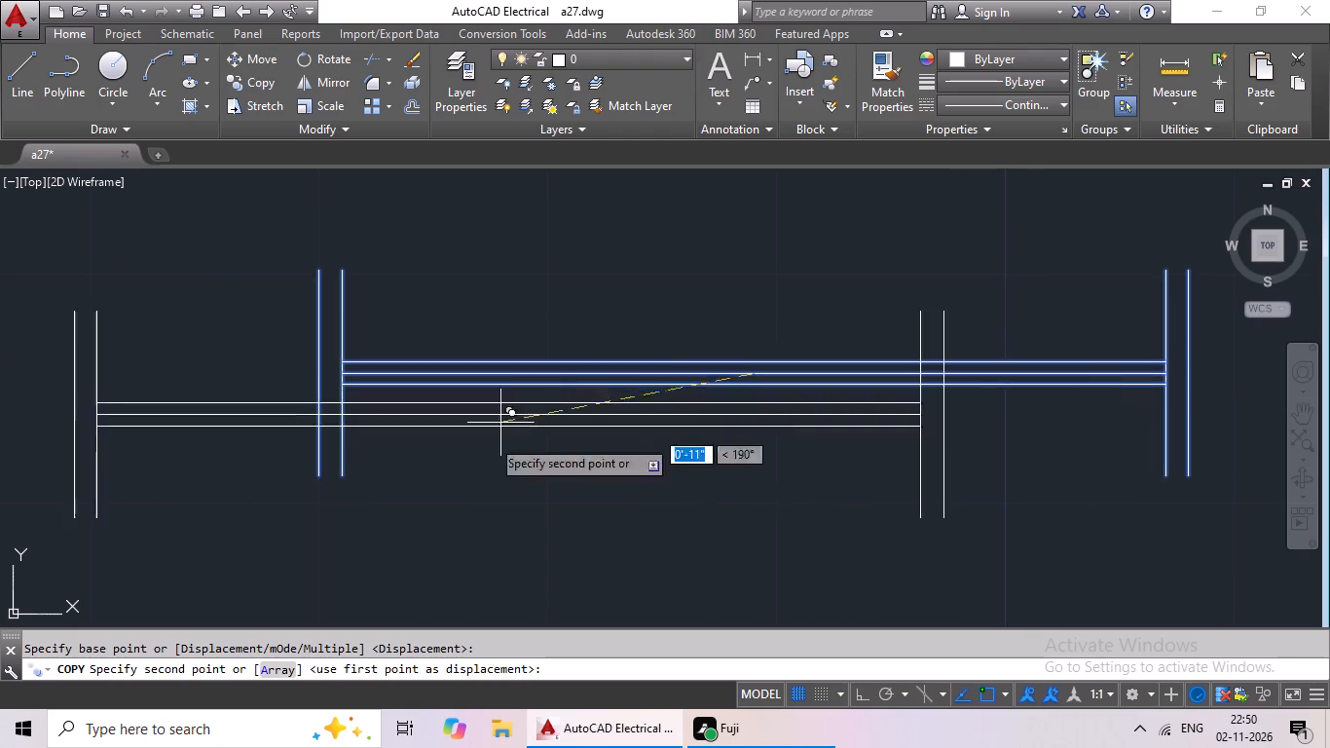
{"action": "scroll", "coordinate": [475, 512], "scroll_direction": "down", "scroll_amount": 2}
{"action": "middle_click_drag", "start_coordinate": [473, 526], "coordinate": [578, 378]}
{"action": "scroll", "coordinate": [508, 475], "scroll_direction": "down", "scroll_amount": 2}
{"action": "middle_click_drag", "start_coordinate": [508, 492], "coordinate": [790, 138]}
{"action": "middle_click_drag", "start_coordinate": [694, 366], "coordinate": [703, 364]}
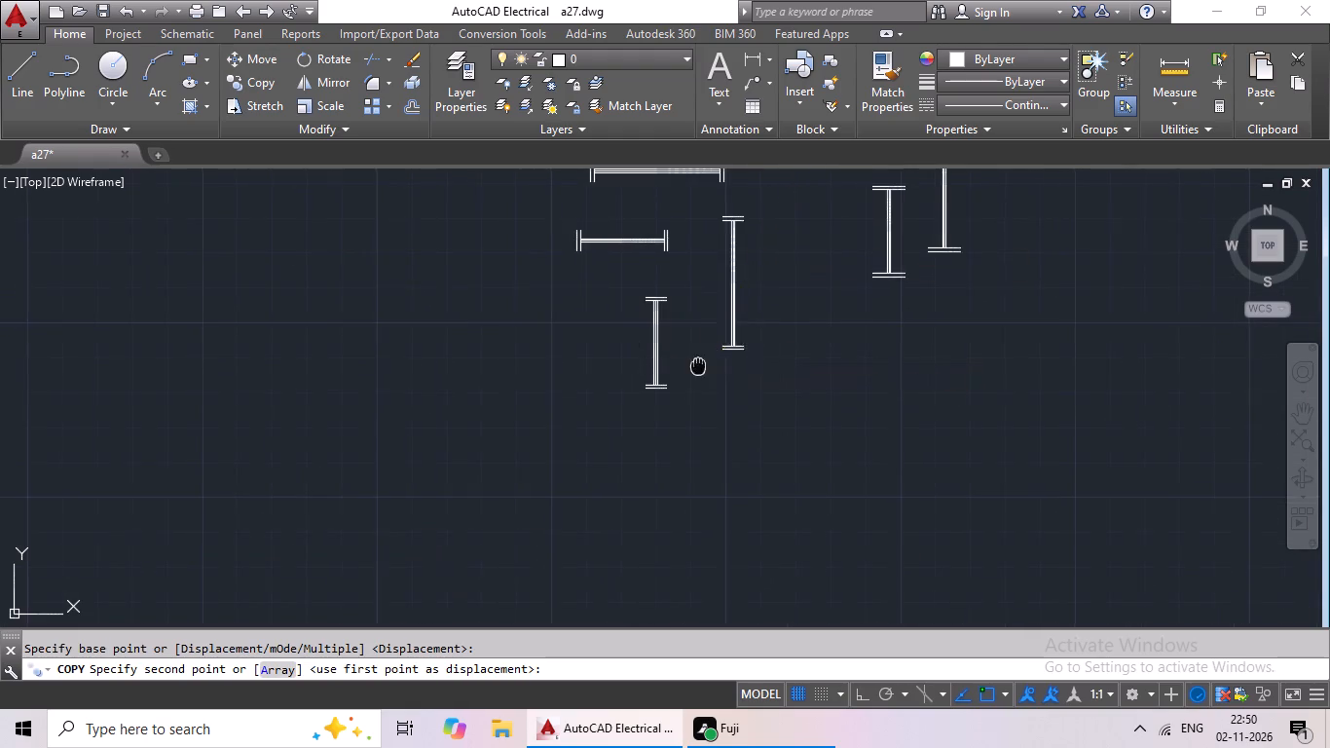
{"action": "middle_click_drag", "start_coordinate": [703, 364], "coordinate": [789, 212]}
{"action": "scroll", "coordinate": [698, 334], "scroll_direction": "down", "scroll_amount": 2}
{"action": "middle_click_drag", "start_coordinate": [649, 388], "coordinate": [726, 264]}
{"action": "middle_click_drag", "start_coordinate": [536, 559], "coordinate": [723, 297]}
{"action": "middle_click_drag", "start_coordinate": [625, 467], "coordinate": [761, 308]}
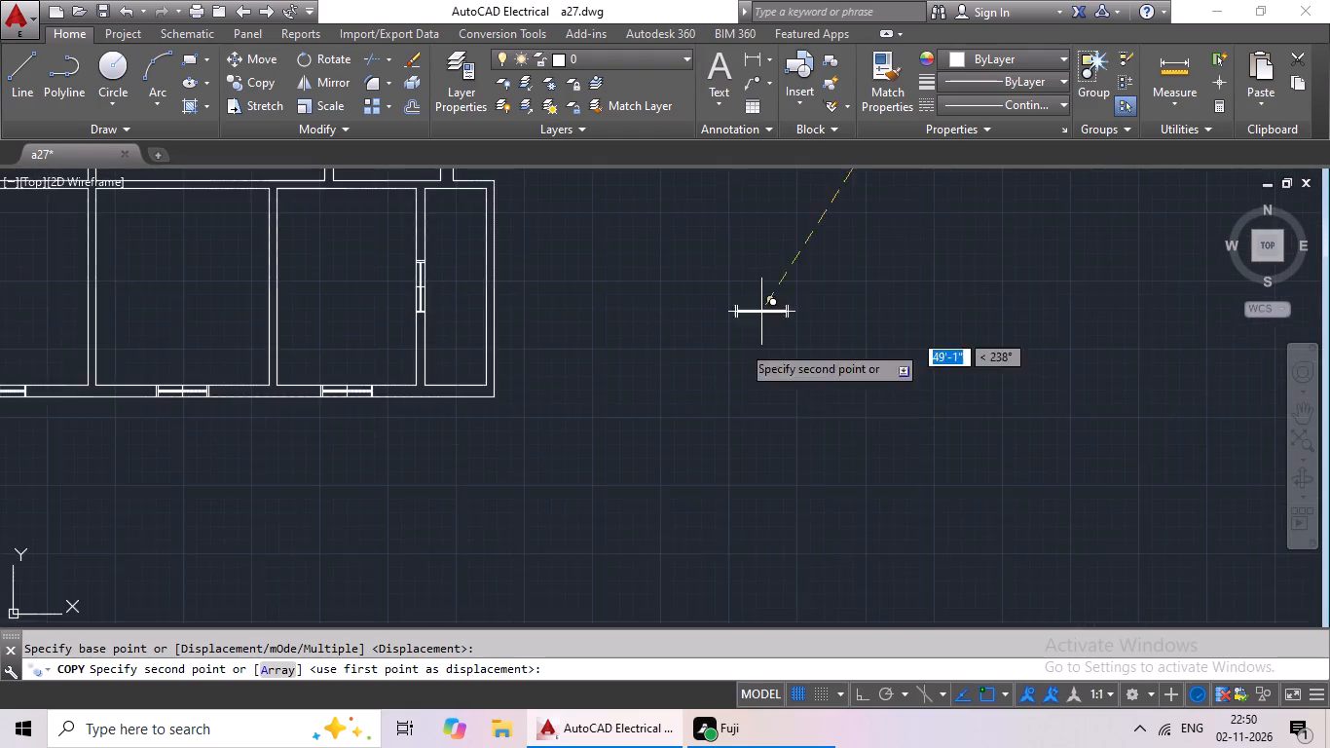
{"action": "middle_click_drag", "start_coordinate": [683, 386], "coordinate": [826, 361]}
{"action": "middle_click_drag", "start_coordinate": [574, 390], "coordinate": [738, 387]}
{"action": "middle_click_drag", "start_coordinate": [480, 430], "coordinate": [771, 426]}
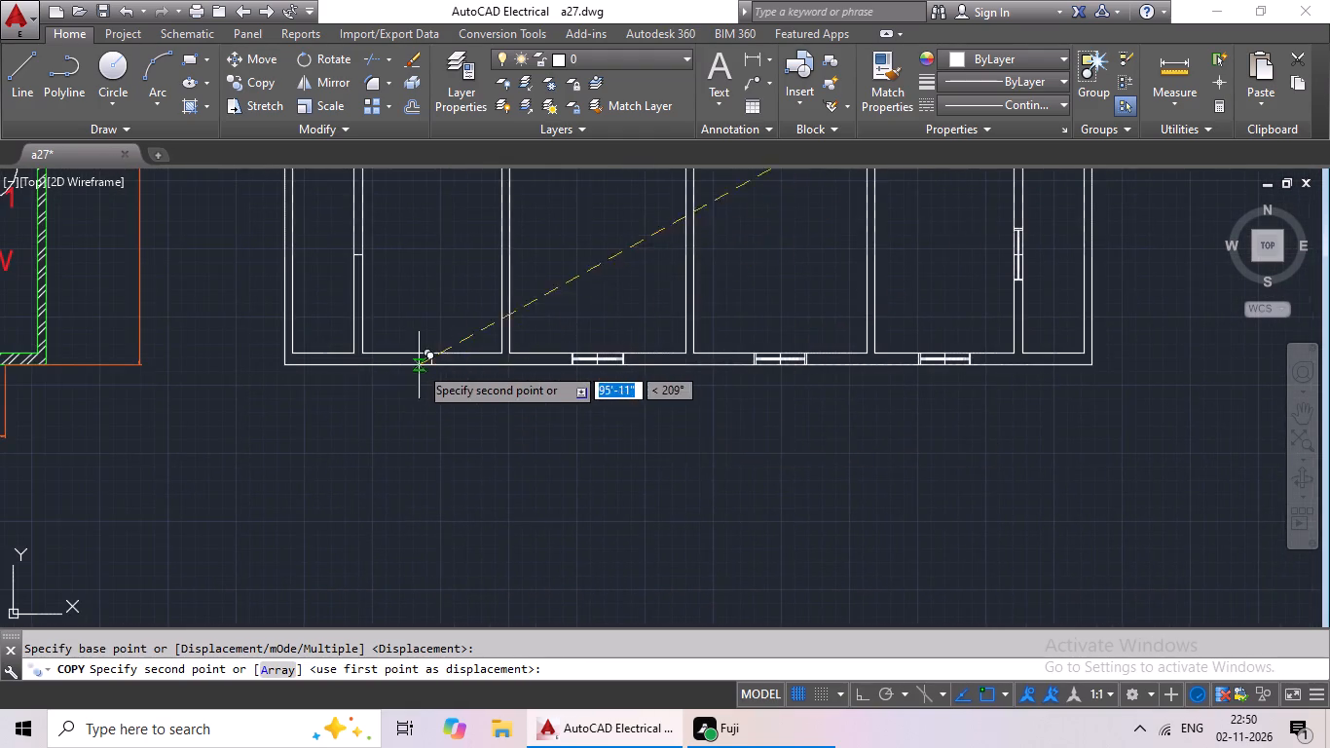
{"action": "scroll", "coordinate": [420, 356], "scroll_direction": "up", "scroll_amount": 5}
{"action": "left_click_drag", "start_coordinate": [526, 384], "coordinate": [535, 393]}
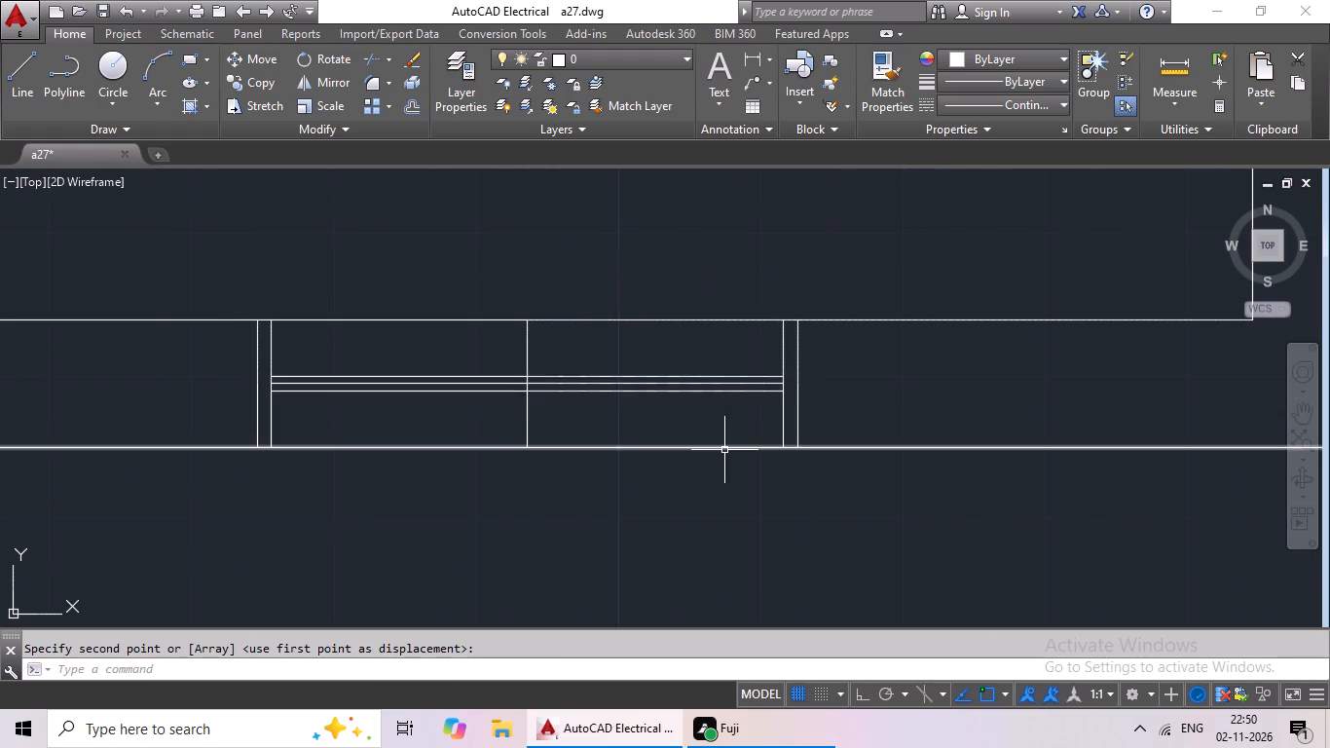
Copy the long, narrow-ended vertical section by its midpoint onto the mark in the southwest bedroom's west partition wall.
{"action": "scroll", "coordinate": [724, 450], "scroll_direction": "down", "scroll_amount": 2}
{"action": "middle_click_drag", "start_coordinate": [788, 457], "coordinate": [650, 528]}
{"action": "scroll", "coordinate": [700, 500], "scroll_direction": "down", "scroll_amount": 2}
{"action": "middle_click_drag", "start_coordinate": [817, 510], "coordinate": [627, 606]}
{"action": "scroll", "coordinate": [759, 554], "scroll_direction": "down", "scroll_amount": 1}
{"action": "middle_click_drag", "start_coordinate": [814, 545], "coordinate": [585, 606]}
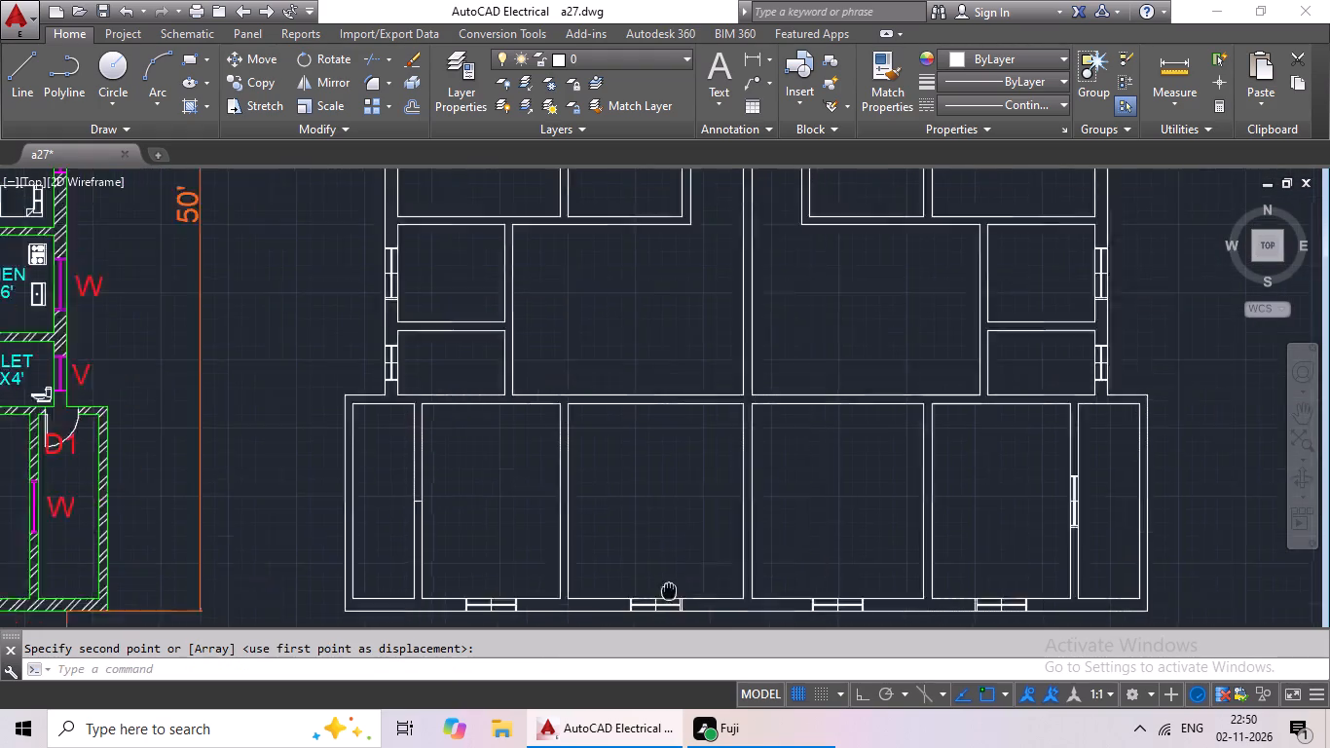
{"action": "middle_click_drag", "start_coordinate": [585, 606], "coordinate": [550, 607]}
{"action": "scroll", "coordinate": [801, 532], "scroll_direction": "down", "scroll_amount": 1}
{"action": "middle_click_drag", "start_coordinate": [798, 531], "coordinate": [550, 612]}
{"action": "middle_click_drag", "start_coordinate": [931, 473], "coordinate": [945, 388]}
{"action": "middle_click_drag", "start_coordinate": [945, 383], "coordinate": [693, 567]}
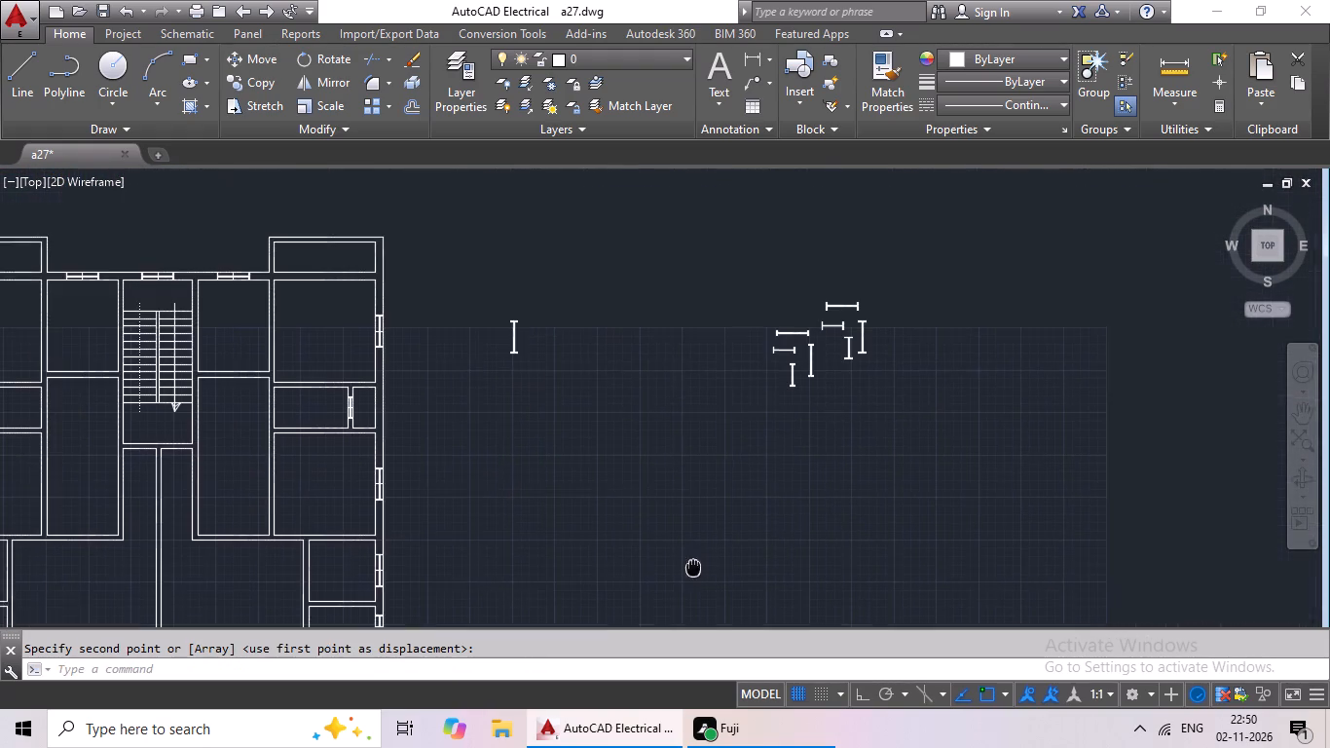
{"action": "middle_click_drag", "start_coordinate": [846, 413], "coordinate": [829, 461]}
{"action": "scroll", "coordinate": [789, 406], "scroll_direction": "up", "scroll_amount": 4}
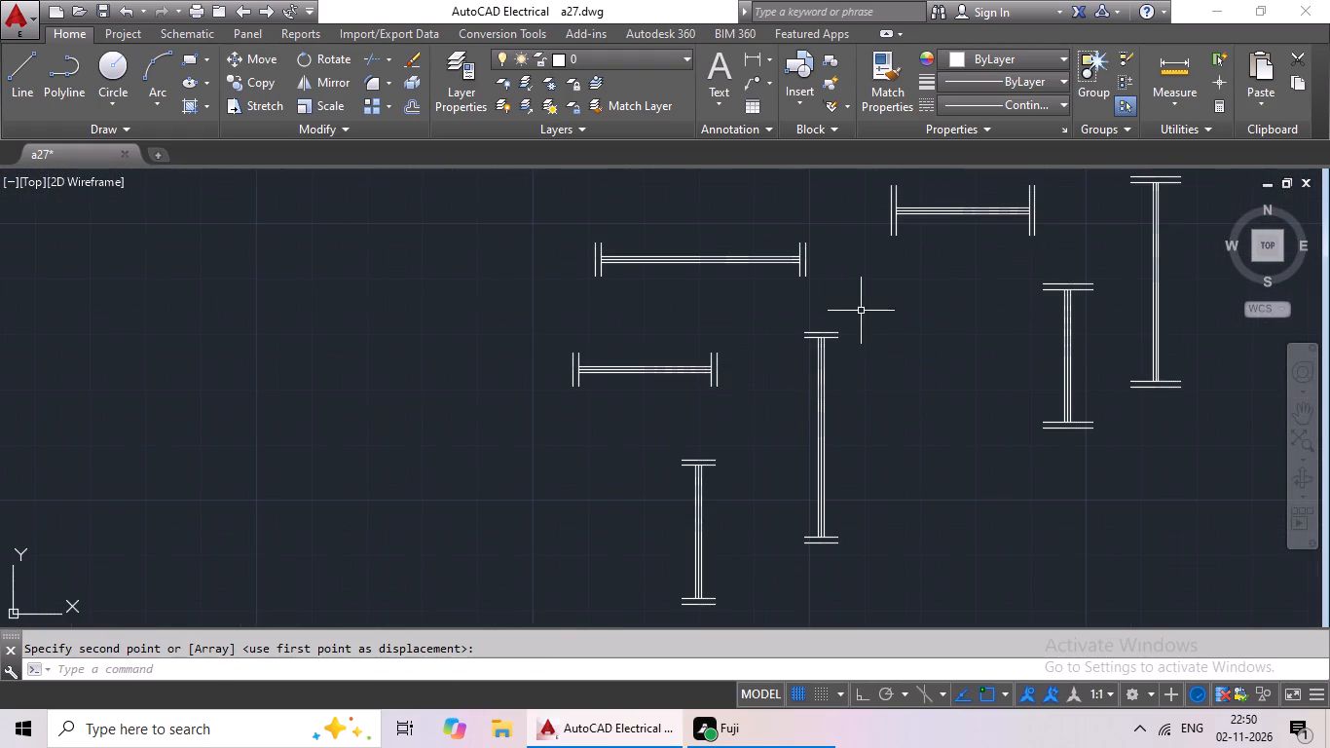
{"action": "left_click_drag", "start_coordinate": [854, 311], "coordinate": [901, 571]}
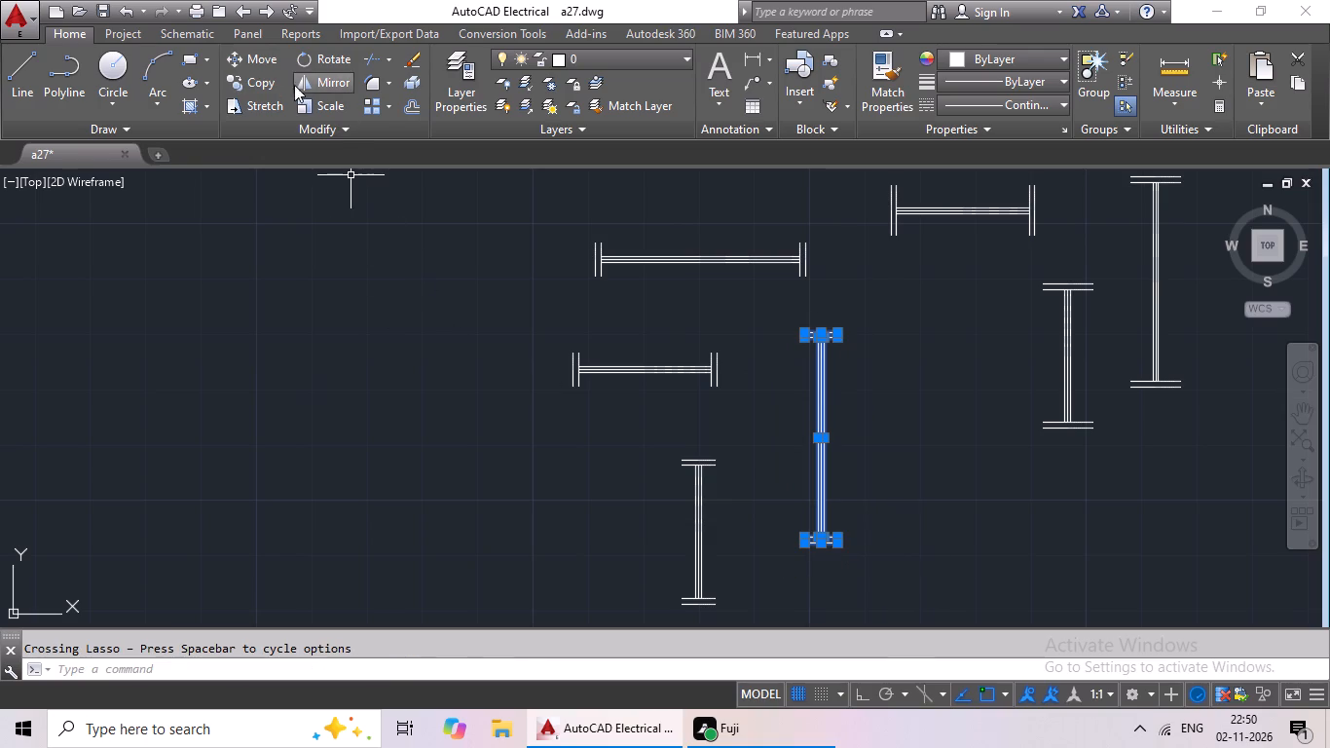
{"action": "left_click", "coordinate": [255, 79]}
{"action": "scroll", "coordinate": [835, 471], "scroll_direction": "up", "scroll_amount": 3}
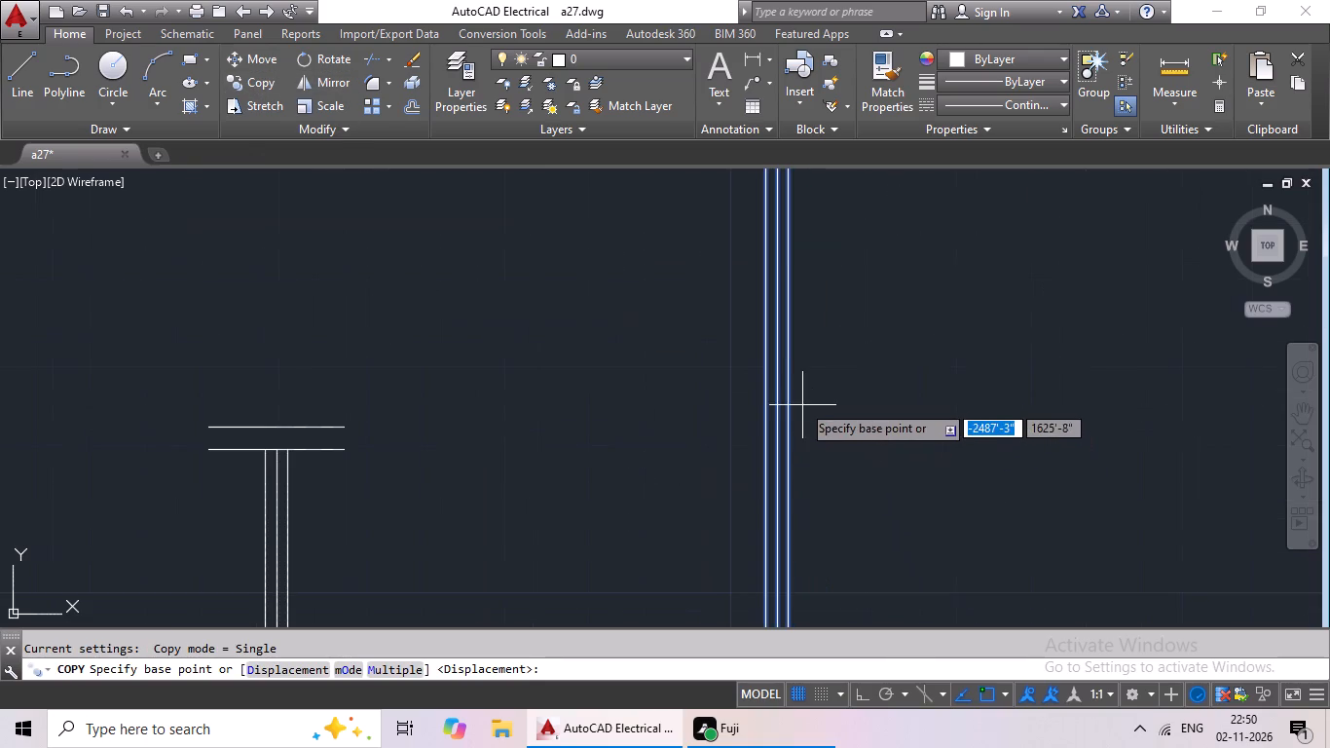
{"action": "scroll", "coordinate": [777, 380], "scroll_direction": "down", "scroll_amount": 2}
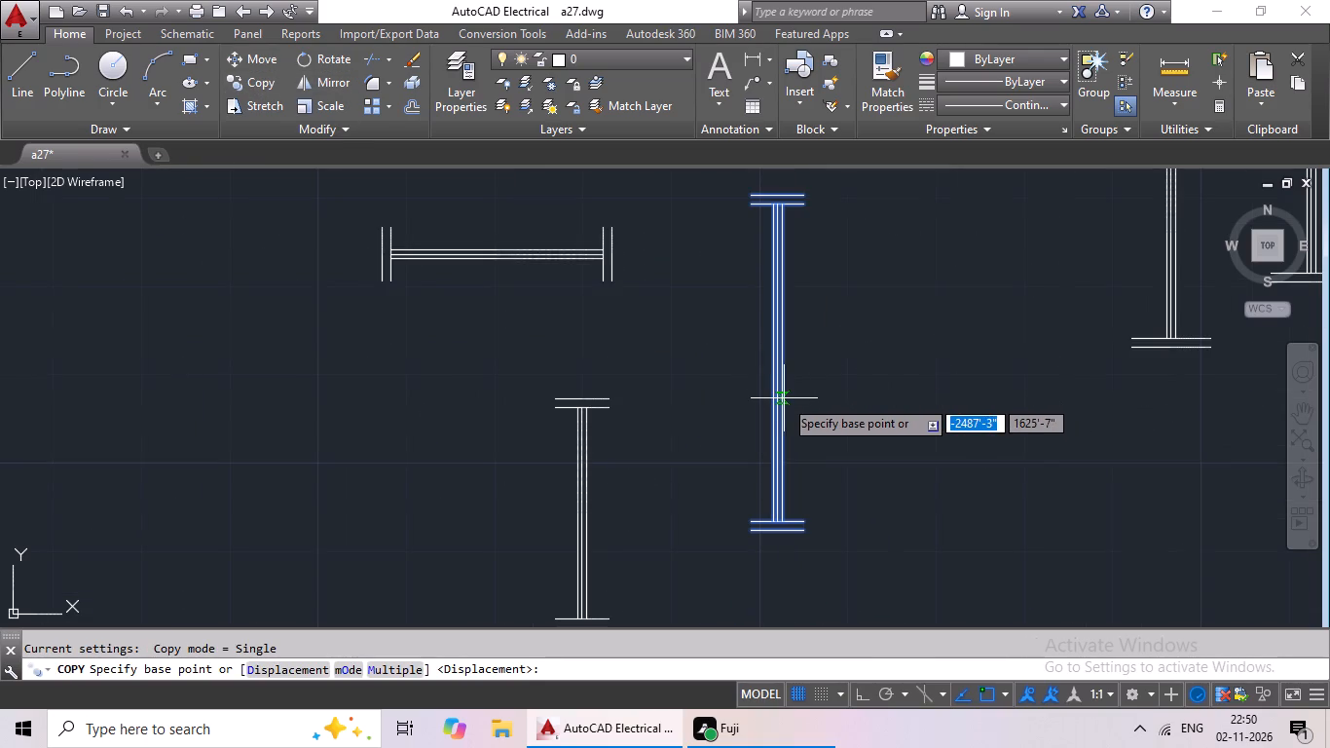
{"action": "scroll", "coordinate": [775, 387], "scroll_direction": "up", "scroll_amount": 3}
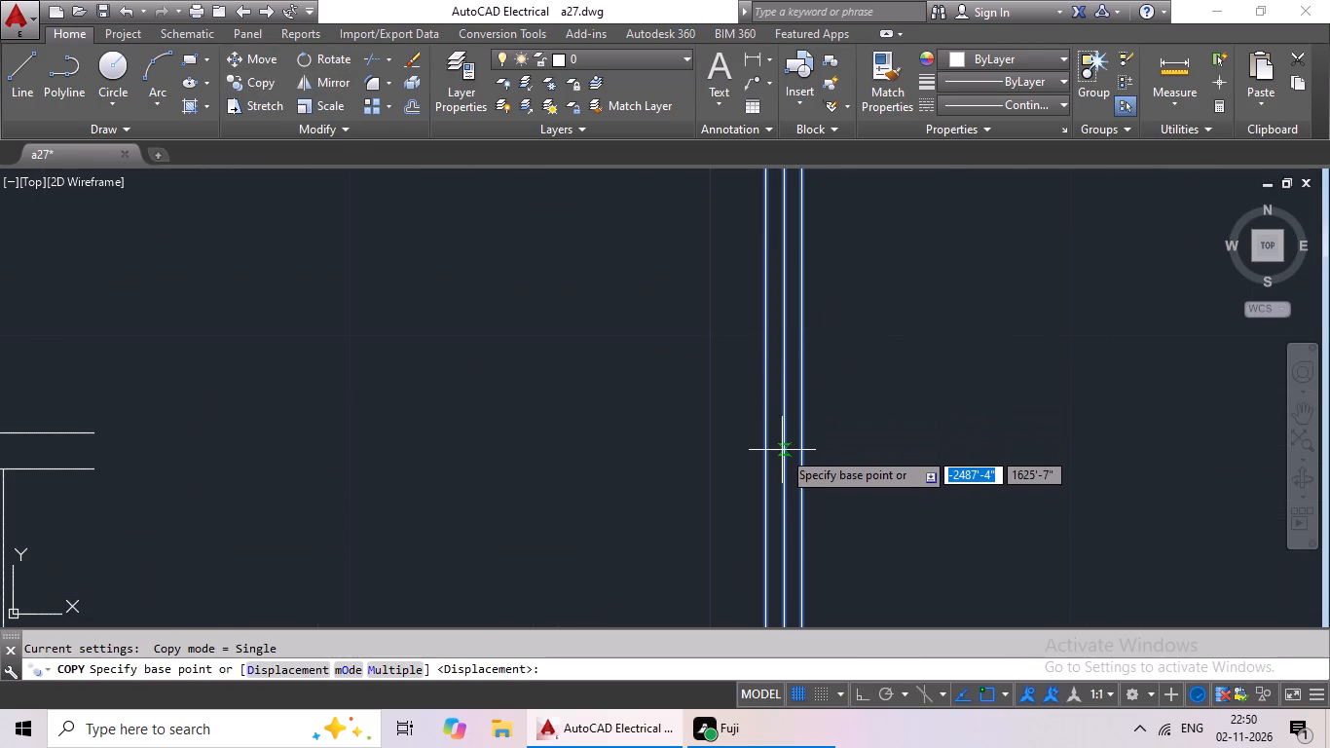
{"action": "scroll", "coordinate": [790, 463], "scroll_direction": "down", "scroll_amount": 2}
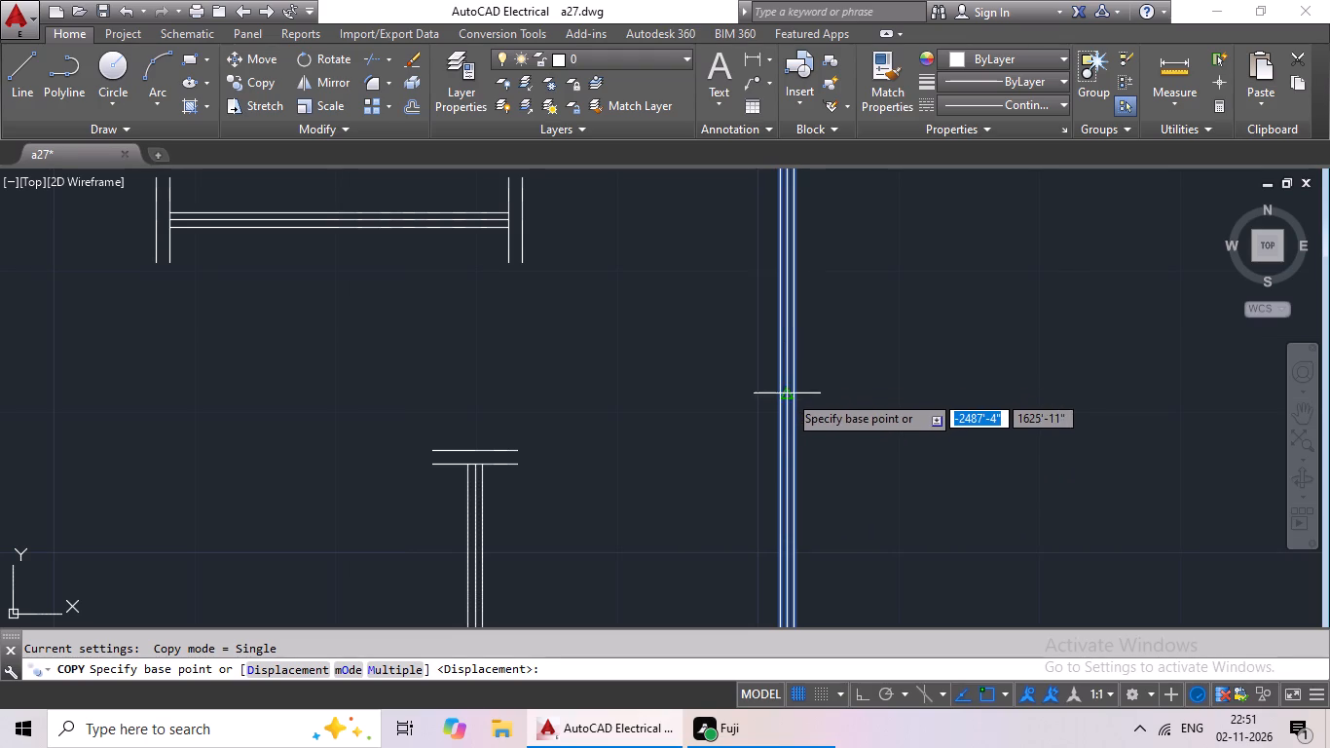
{"action": "left_click", "coordinate": [788, 394]}
{"action": "scroll", "coordinate": [446, 446], "scroll_direction": "down", "scroll_amount": 3}
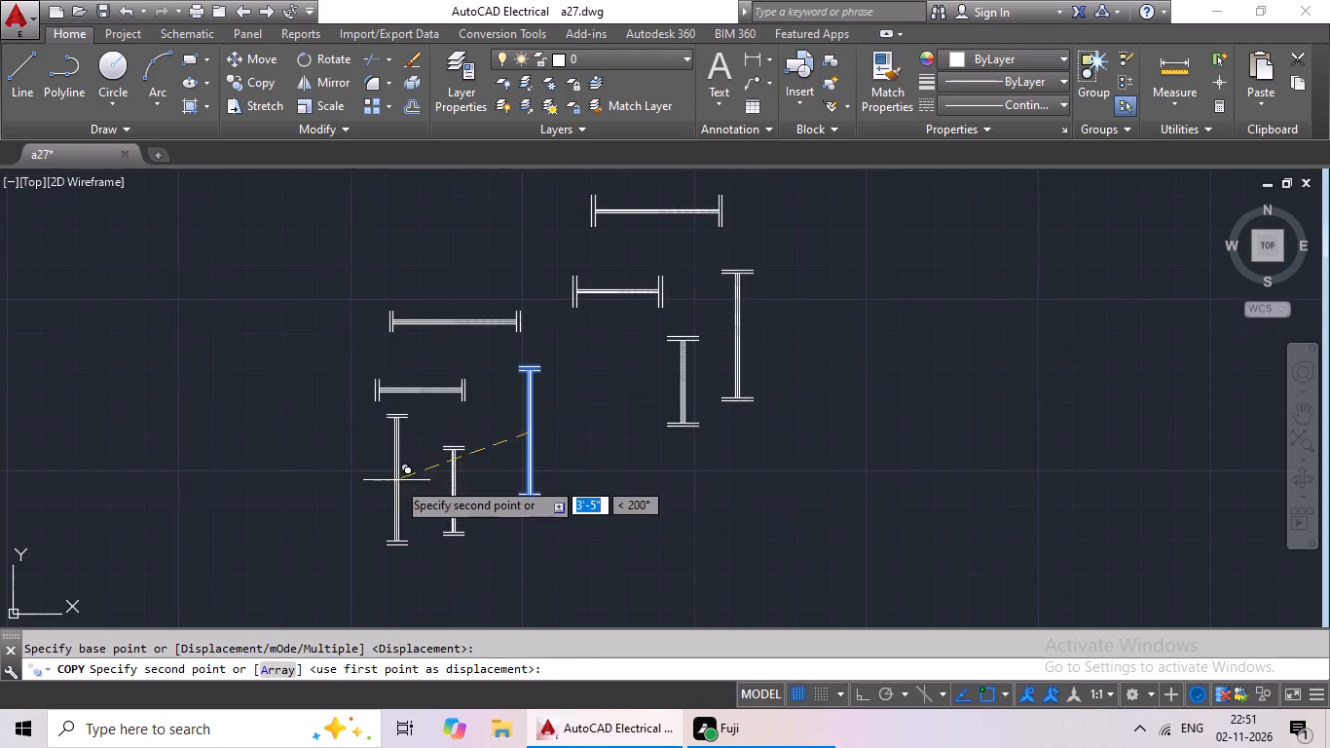
{"action": "middle_click_drag", "start_coordinate": [395, 480], "coordinate": [569, 323]}
{"action": "scroll", "coordinate": [514, 346], "scroll_direction": "down", "scroll_amount": 2}
{"action": "middle_click_drag", "start_coordinate": [455, 409], "coordinate": [688, 246]}
{"action": "scroll", "coordinate": [256, 517], "scroll_direction": "down", "scroll_amount": 1}
{"action": "middle_click_drag", "start_coordinate": [270, 509], "coordinate": [565, 326]}
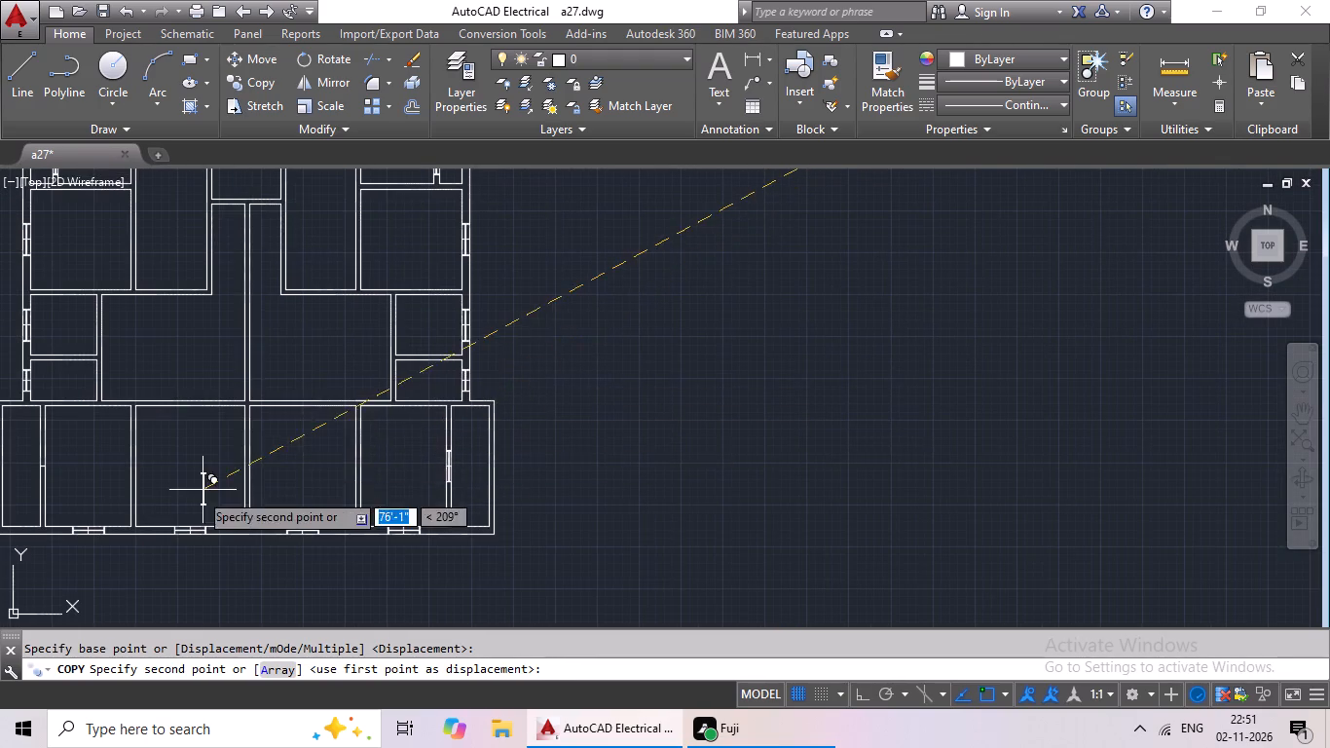
{"action": "middle_click_drag", "start_coordinate": [240, 483], "coordinate": [552, 395]}
{"action": "scroll", "coordinate": [372, 392], "scroll_direction": "up", "scroll_amount": 4}
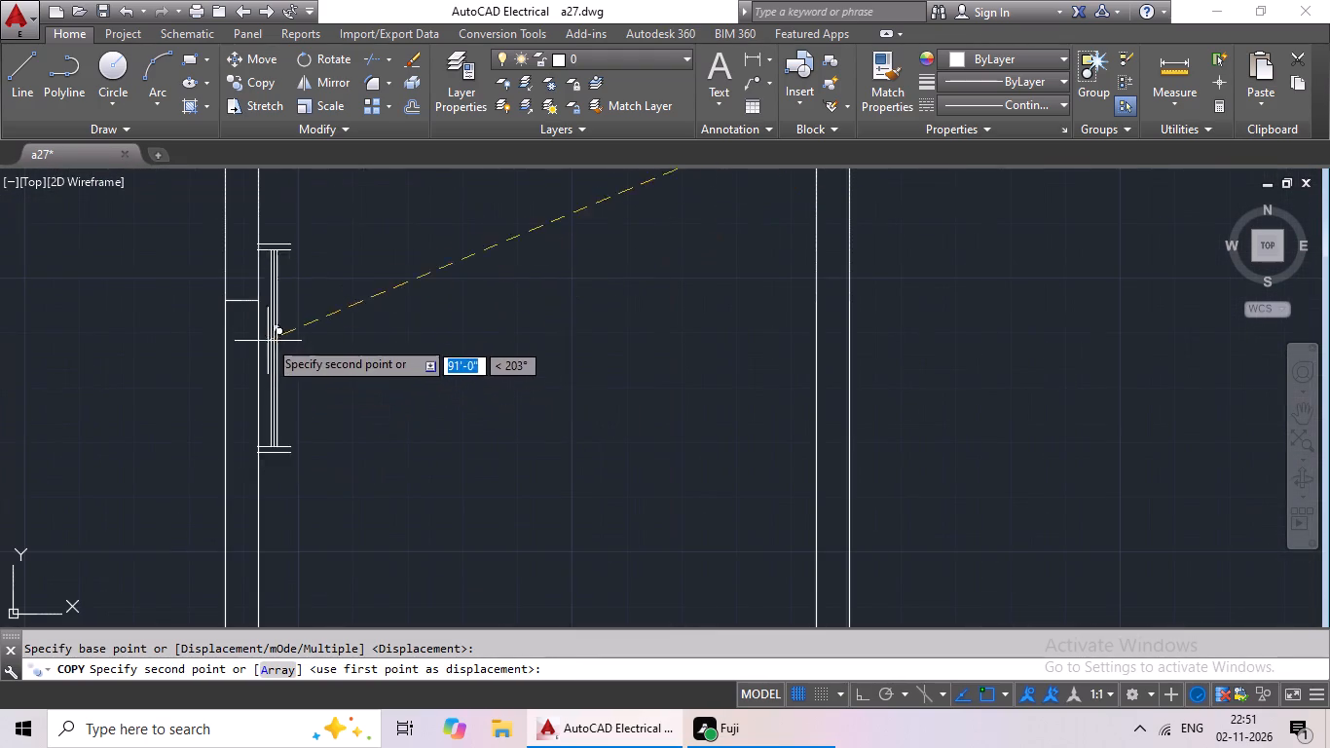
{"action": "left_click", "coordinate": [242, 299]}
Select the short mark lines crossing the middle of the three sections in the north wall around the staircase.
{"action": "scroll", "coordinate": [446, 329], "scroll_direction": "down", "scroll_amount": 3}
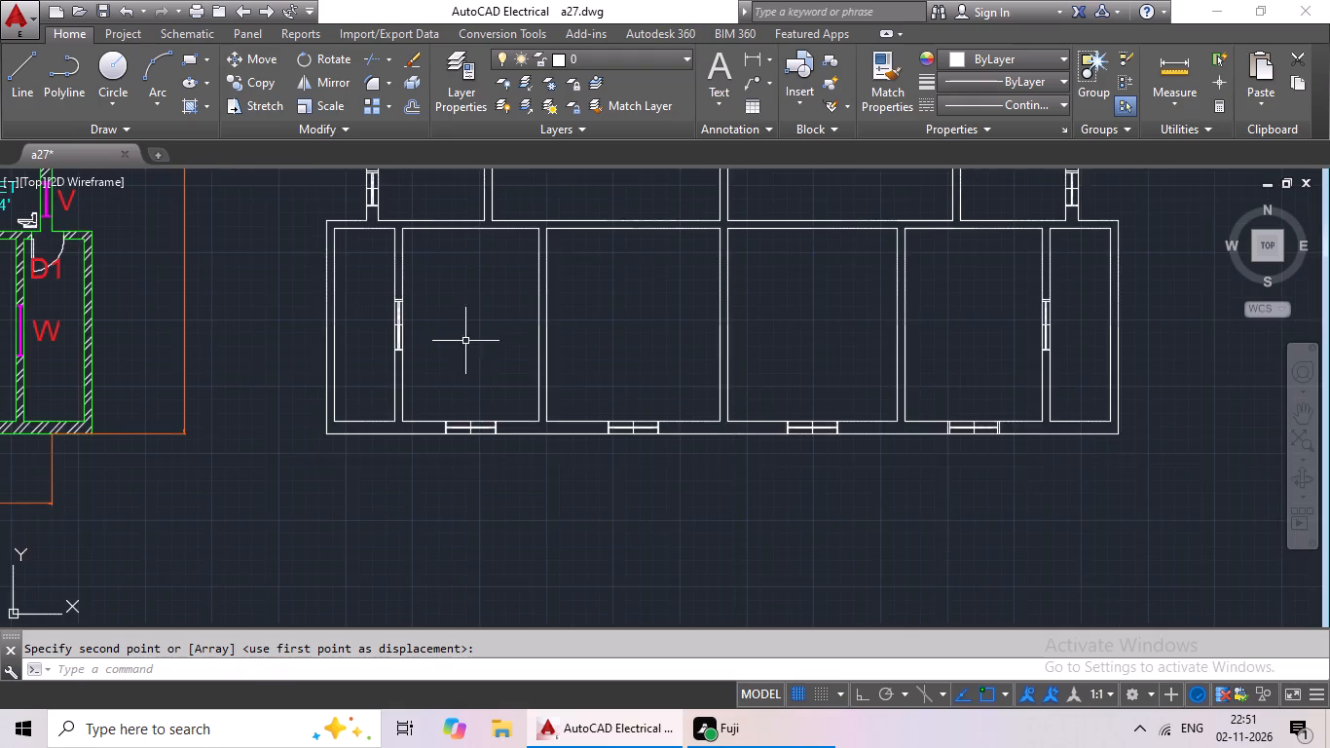
{"action": "middle_click_drag", "start_coordinate": [484, 341], "coordinate": [394, 429]}
{"action": "middle_click_drag", "start_coordinate": [580, 389], "coordinate": [363, 521]}
{"action": "scroll", "coordinate": [573, 442], "scroll_direction": "down", "scroll_amount": 2}
{"action": "middle_click_drag", "start_coordinate": [655, 397], "coordinate": [609, 490]}
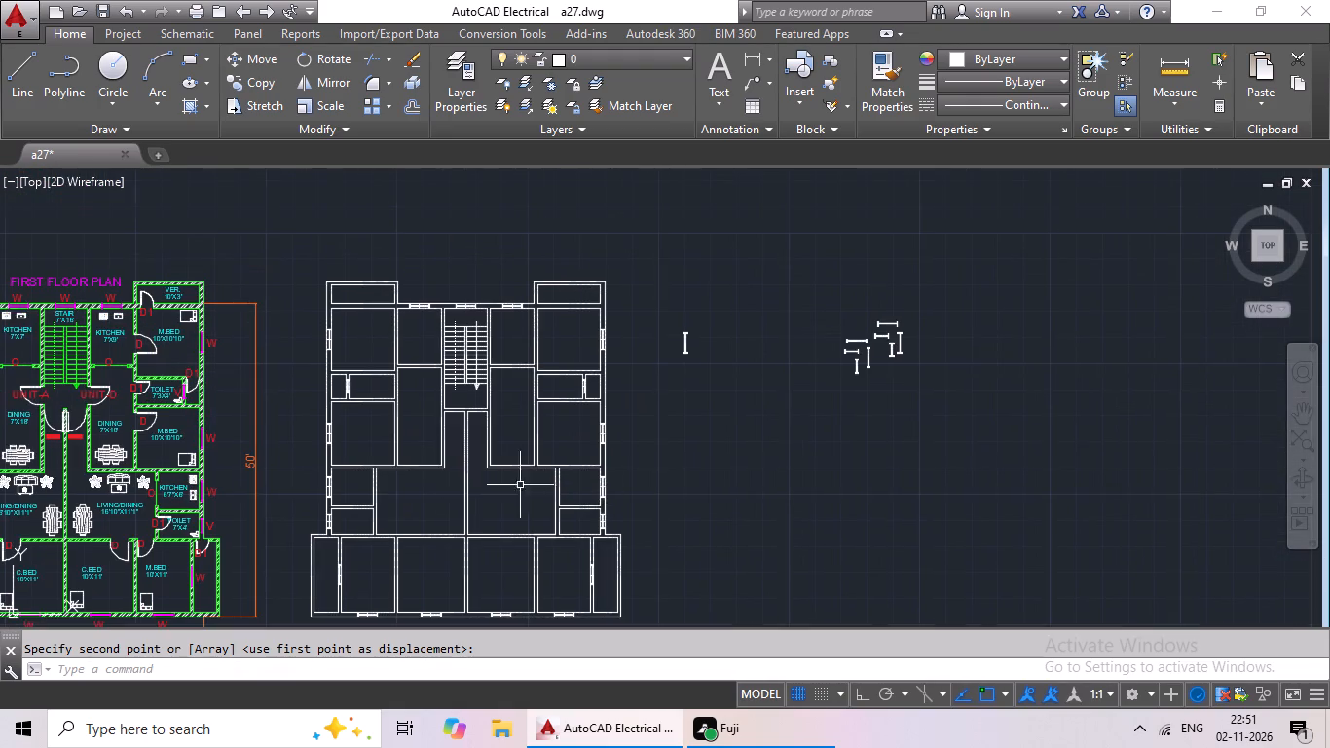
{"action": "scroll", "coordinate": [467, 305], "scroll_direction": "up", "scroll_amount": 3}
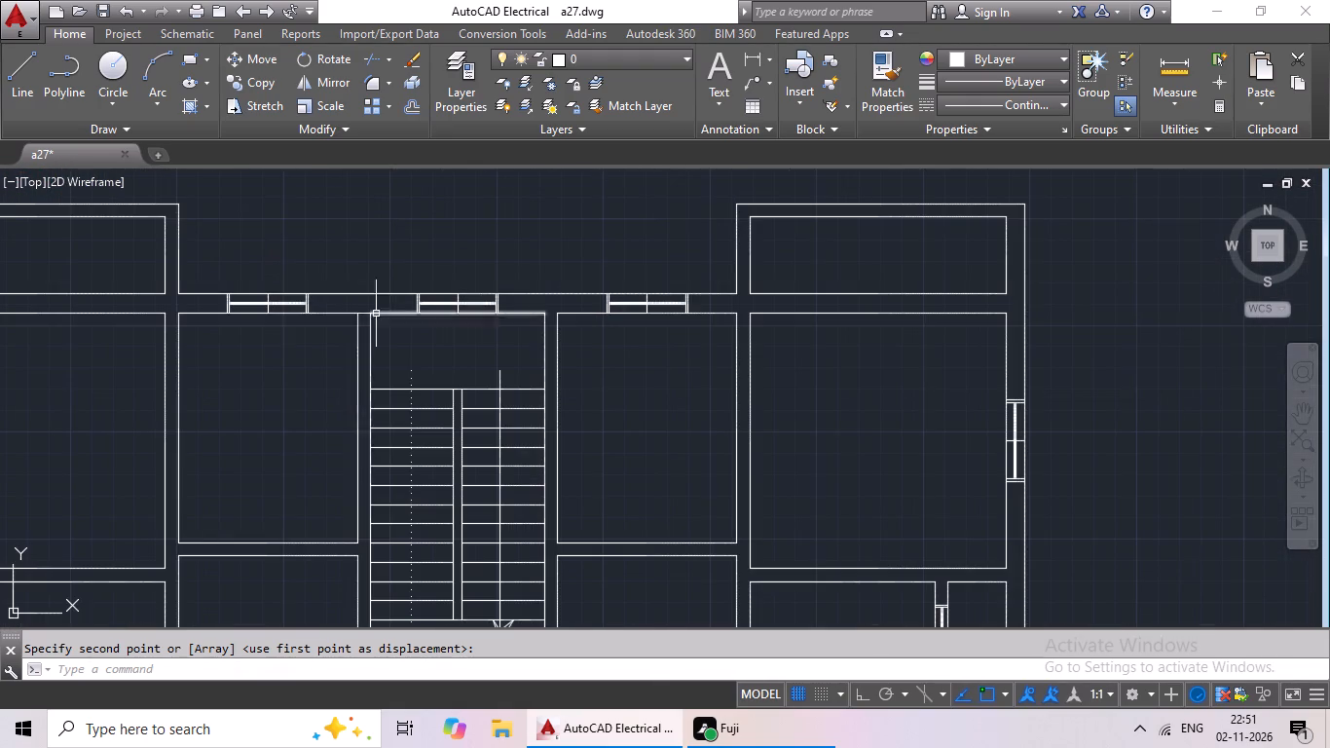
{"action": "scroll", "coordinate": [295, 310], "scroll_direction": "up", "scroll_amount": 5}
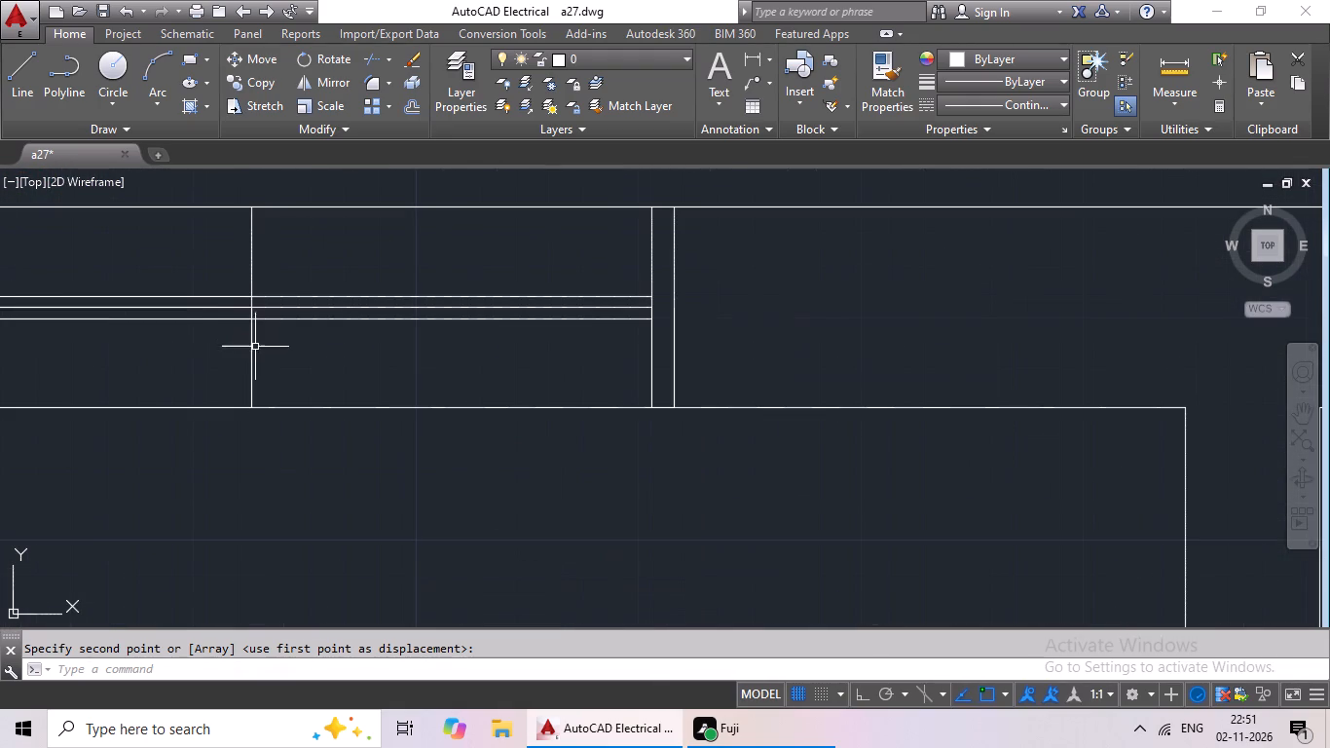
{"action": "left_click", "coordinate": [250, 352]}
{"action": "scroll", "coordinate": [402, 355], "scroll_direction": "down", "scroll_amount": 3}
{"action": "middle_click_drag", "start_coordinate": [499, 367], "coordinate": [398, 395]}
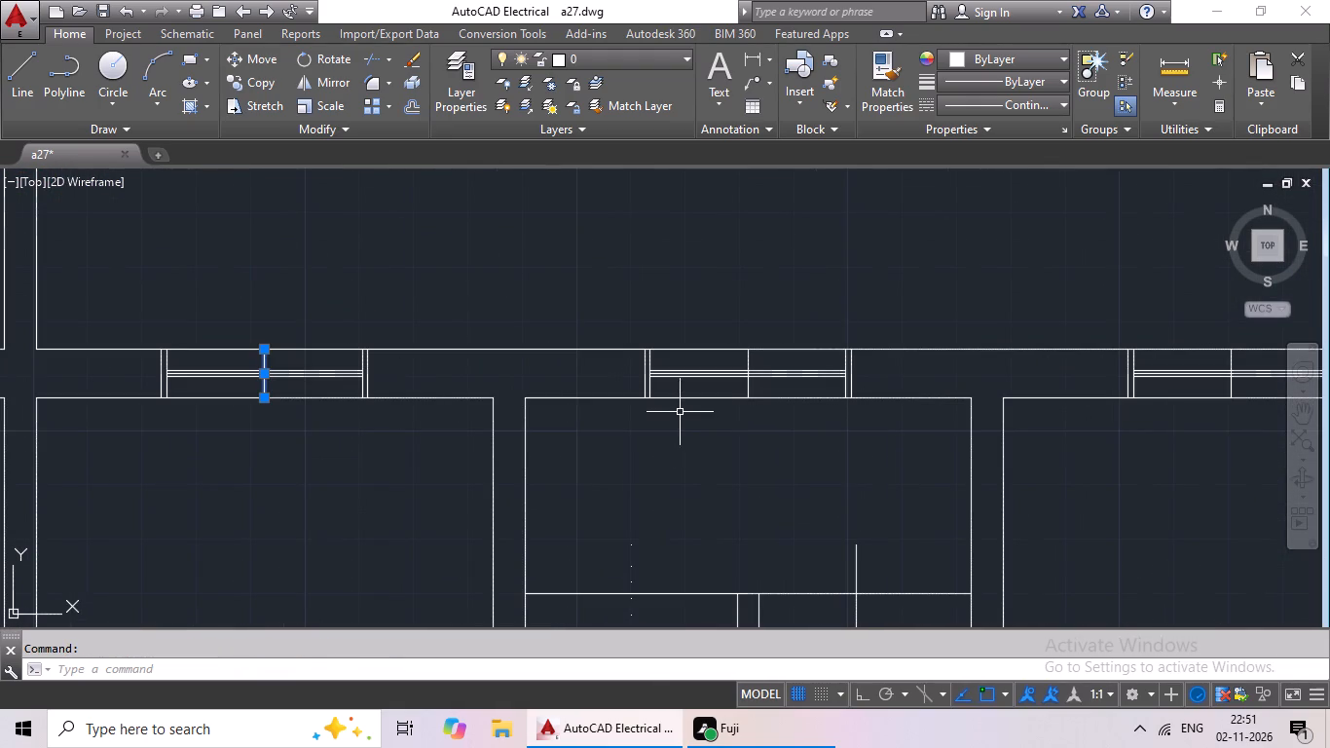
{"action": "left_click", "coordinate": [749, 386]}
{"action": "scroll", "coordinate": [863, 413], "scroll_direction": "down", "scroll_amount": 2}
{"action": "middle_click_drag", "start_coordinate": [864, 412], "coordinate": [698, 412]}
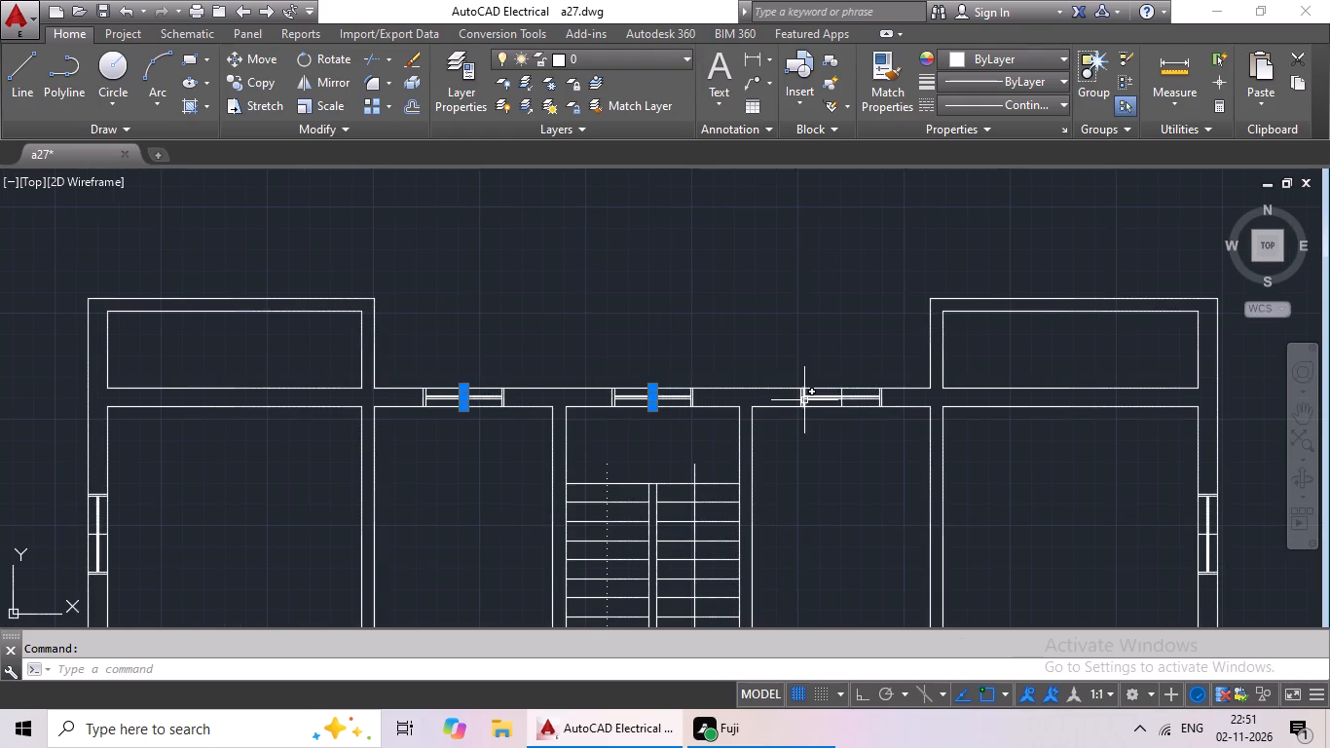
{"action": "scroll", "coordinate": [852, 402], "scroll_direction": "up", "scroll_amount": 2}
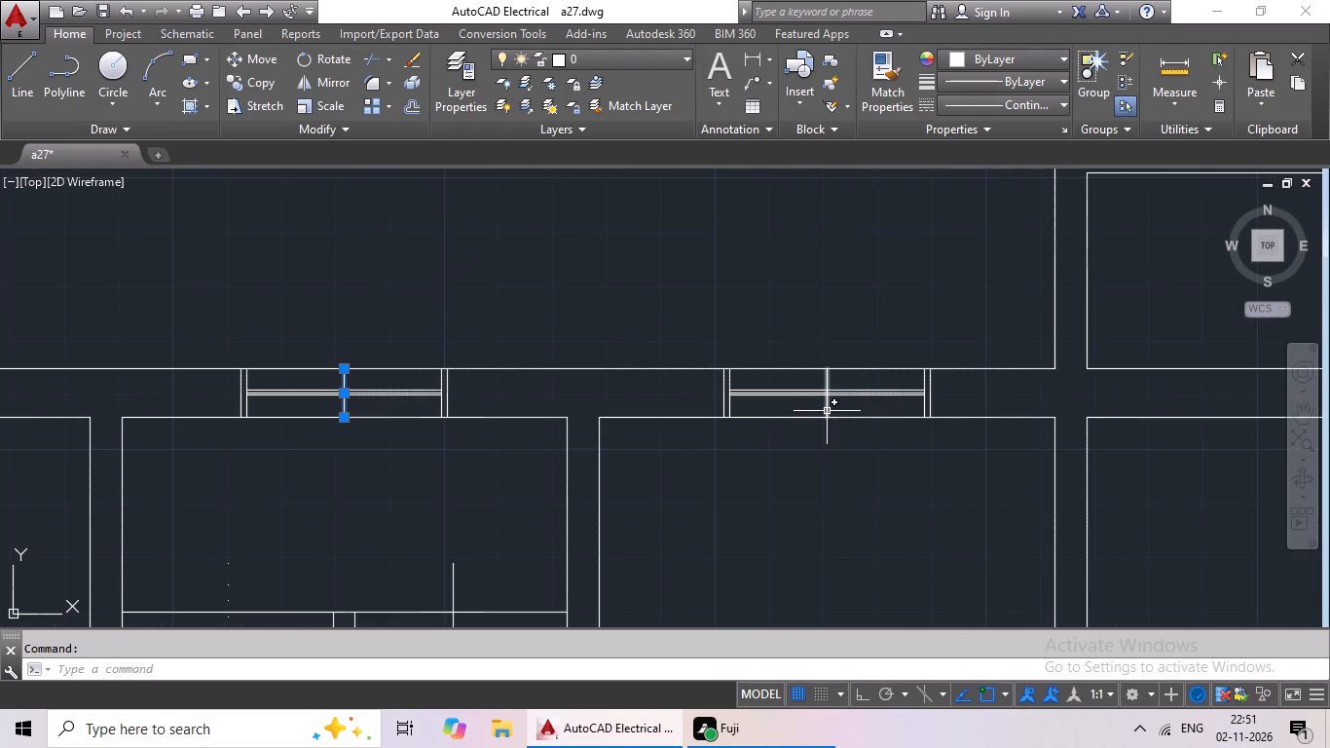
{"action": "left_click", "coordinate": [827, 411]}
Add the mark lines in the northwest bedroom's west outer wall and in the partition of the room directly south of it to the selection.
{"action": "scroll", "coordinate": [853, 403], "scroll_direction": "down", "scroll_amount": 3}
{"action": "middle_click_drag", "start_coordinate": [834, 432], "coordinate": [948, 327]}
{"action": "scroll", "coordinate": [516, 390], "scroll_direction": "up", "scroll_amount": 1}
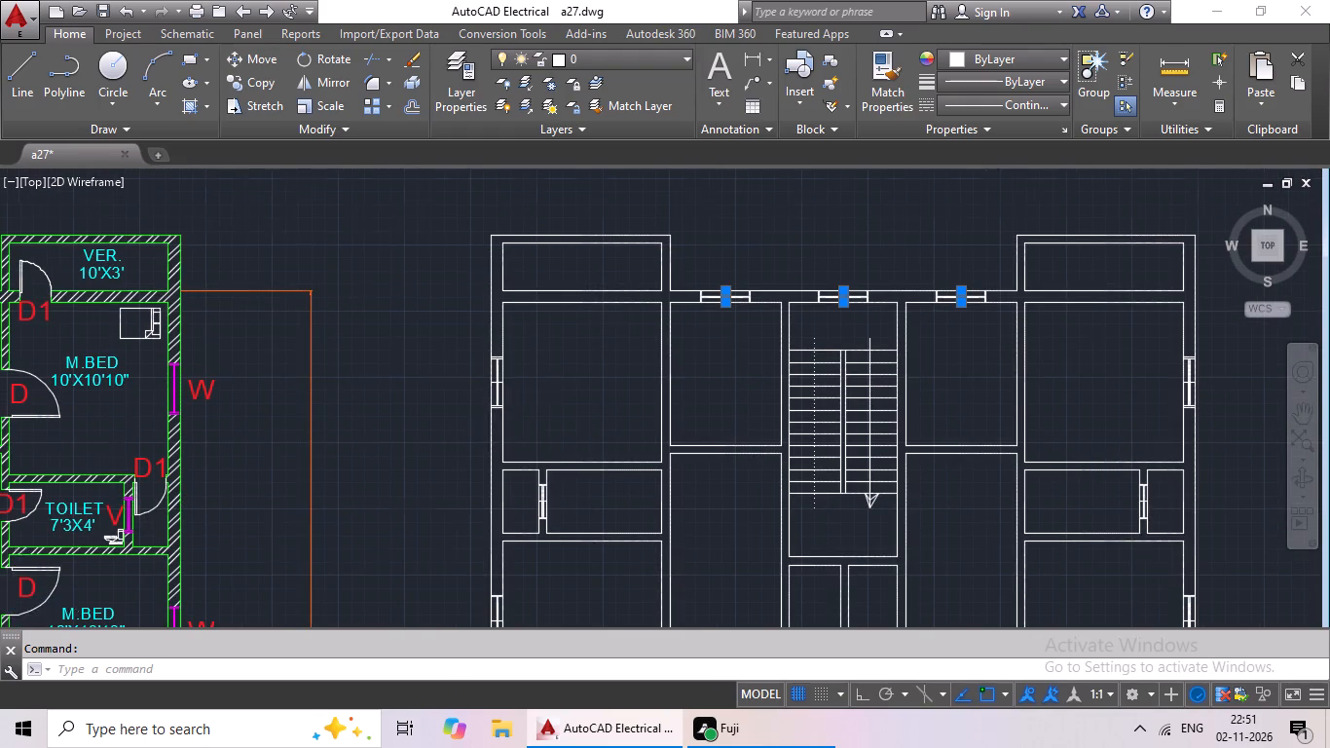
{"action": "scroll", "coordinate": [516, 390], "scroll_direction": "up", "scroll_amount": 4}
{"action": "left_click", "coordinate": [496, 366]}
{"action": "scroll", "coordinate": [662, 368], "scroll_direction": "down", "scroll_amount": 2}
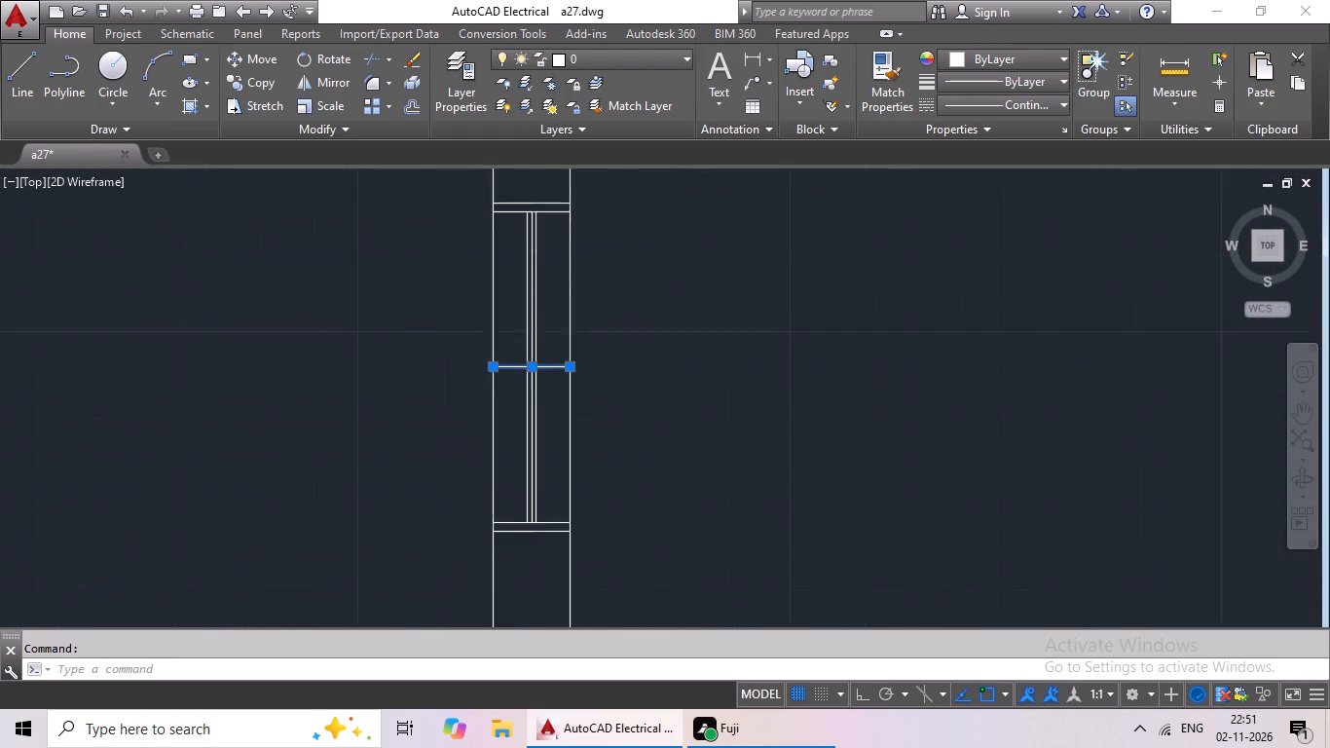
{"action": "middle_click_drag", "start_coordinate": [679, 392], "coordinate": [698, 239]}
{"action": "scroll", "coordinate": [712, 266], "scroll_direction": "down", "scroll_amount": 2}
{"action": "middle_click_drag", "start_coordinate": [798, 358], "coordinate": [751, 277]}
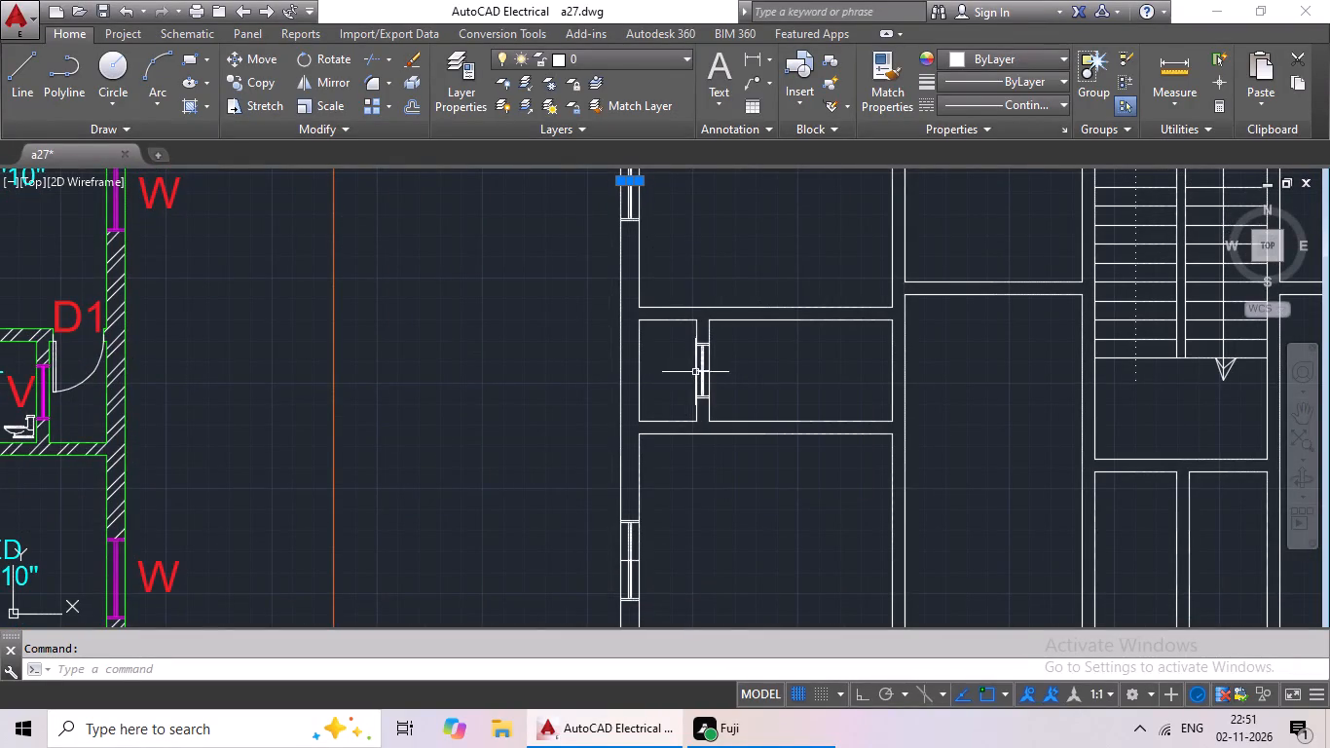
{"action": "scroll", "coordinate": [700, 372], "scroll_direction": "up", "scroll_amount": 5}
{"action": "left_click", "coordinate": [750, 359]}
Add the mark lines in the east outer walls of the two upper bedrooms and in the partition between them to the selection.
{"action": "scroll", "coordinate": [847, 361], "scroll_direction": "down", "scroll_amount": 2}
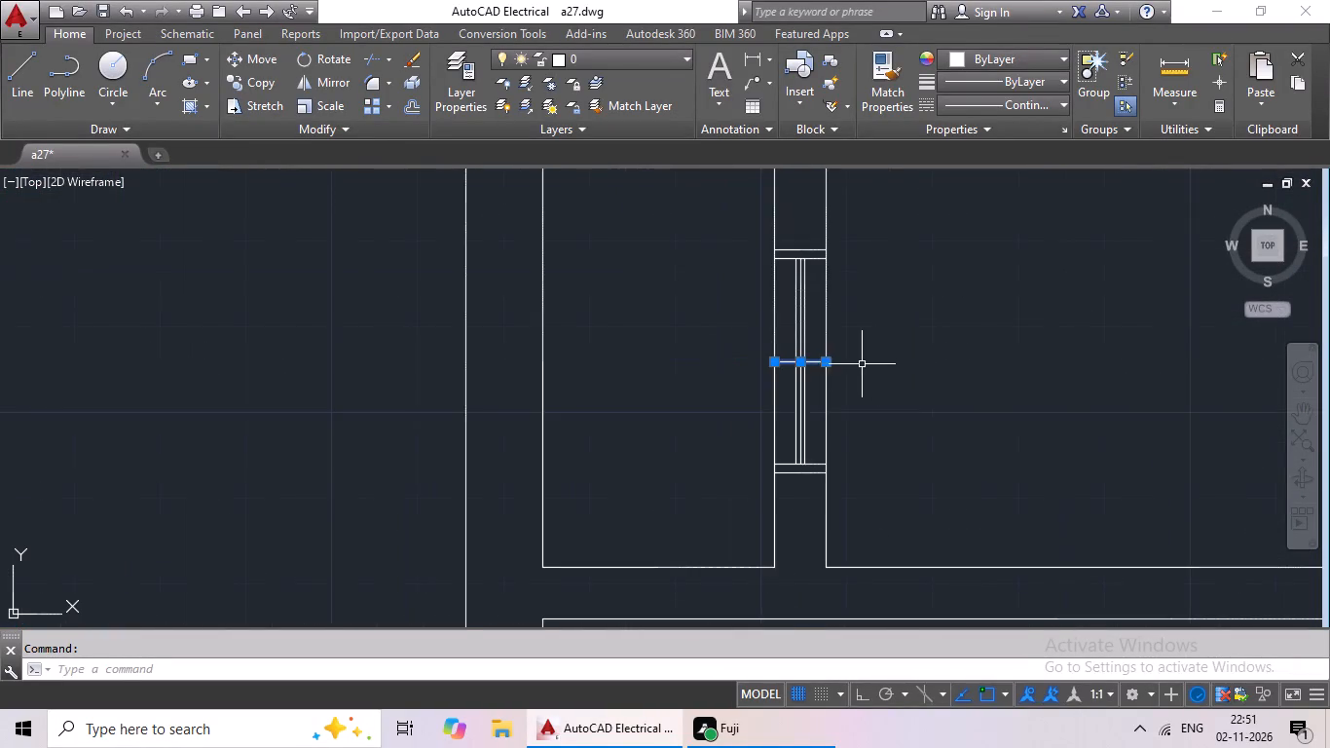
{"action": "middle_click_drag", "start_coordinate": [873, 362], "coordinate": [709, 369]}
{"action": "scroll", "coordinate": [829, 368], "scroll_direction": "down", "scroll_amount": 2}
{"action": "middle_click_drag", "start_coordinate": [888, 375], "coordinate": [509, 384]}
{"action": "scroll", "coordinate": [708, 371], "scroll_direction": "down", "scroll_amount": 2}
{"action": "middle_click_drag", "start_coordinate": [789, 389], "coordinate": [401, 412]}
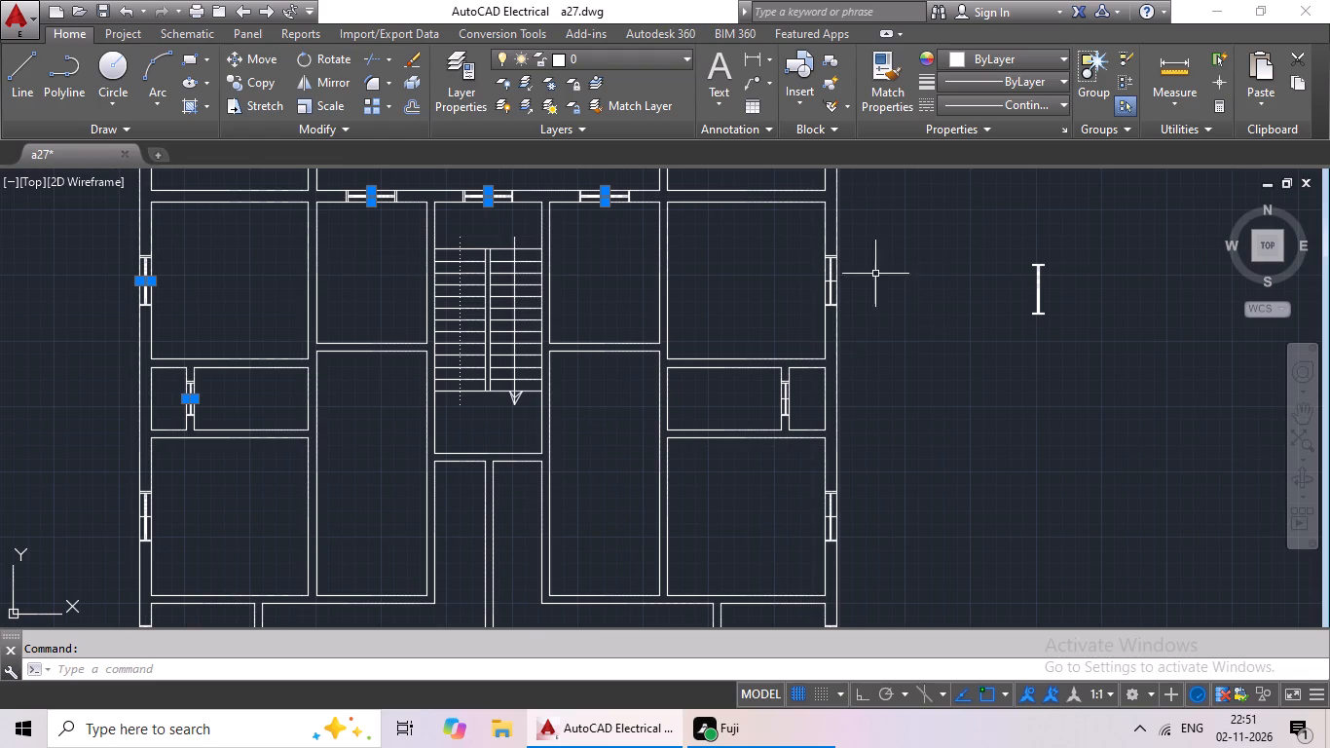
{"action": "middle_click_drag", "start_coordinate": [853, 261], "coordinate": [817, 412]}
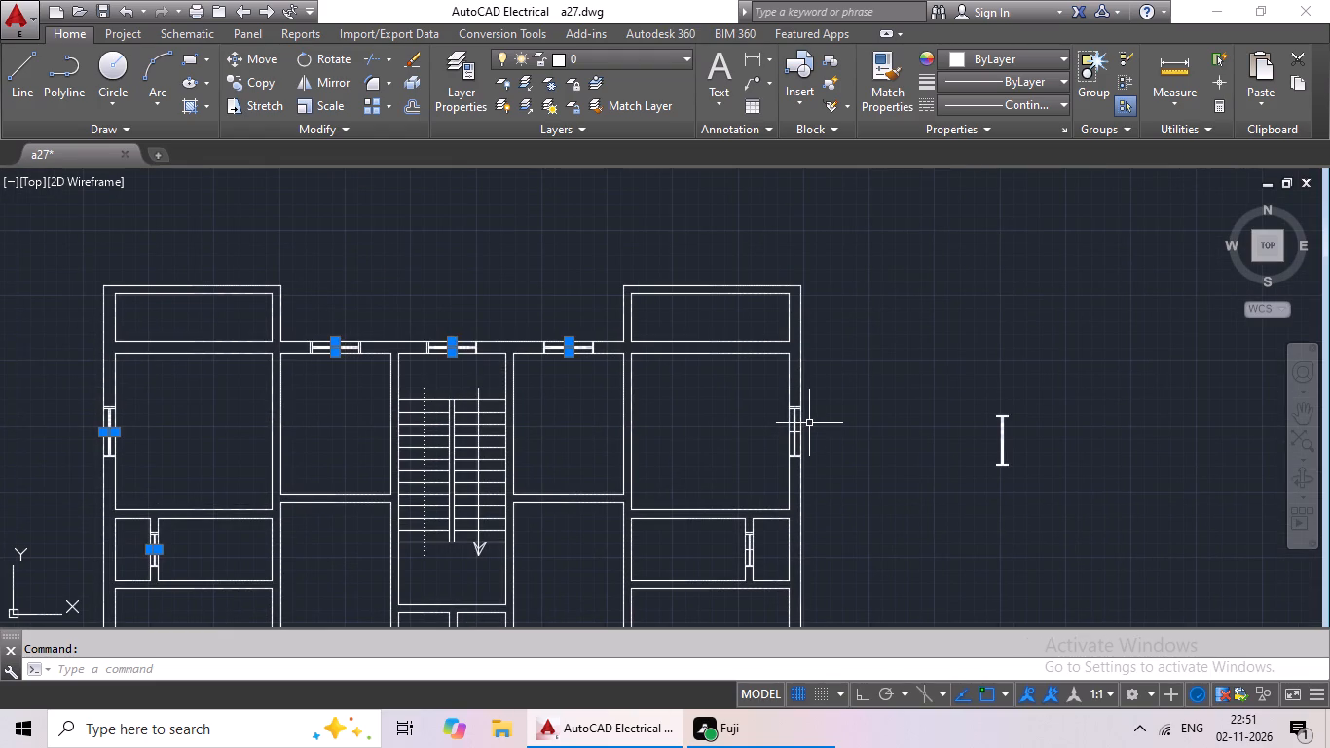
{"action": "scroll", "coordinate": [793, 432], "scroll_direction": "up", "scroll_amount": 4}
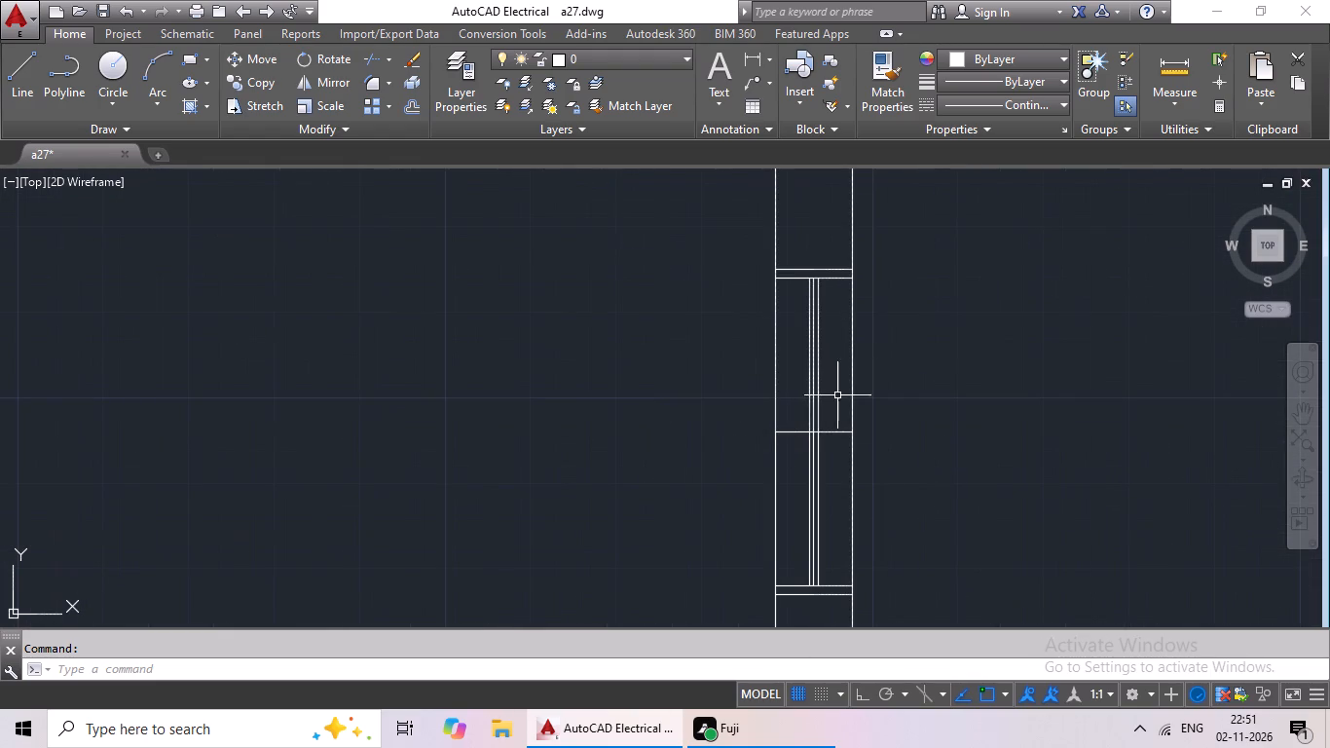
{"action": "left_click", "coordinate": [832, 432]}
{"action": "scroll", "coordinate": [682, 430], "scroll_direction": "down", "scroll_amount": 2}
{"action": "middle_click_drag", "start_coordinate": [681, 432], "coordinate": [660, 304]}
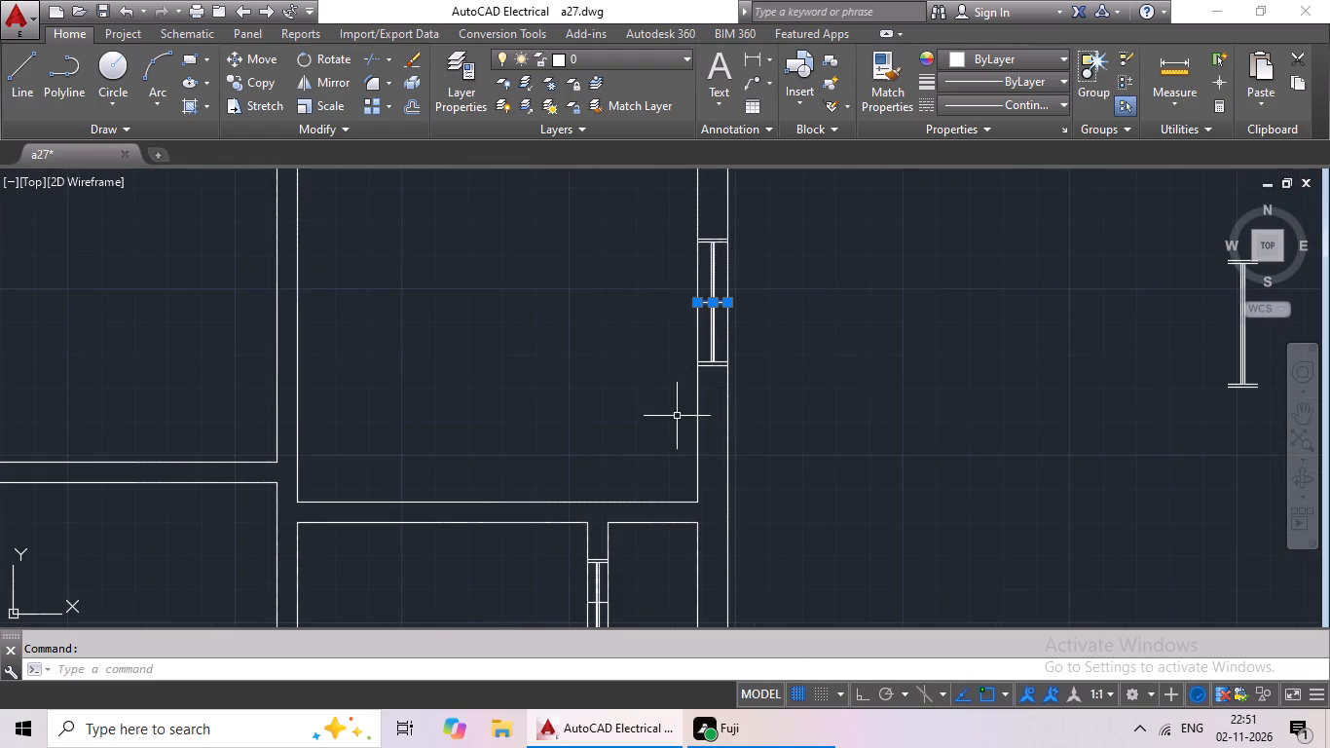
{"action": "middle_click_drag", "start_coordinate": [677, 418], "coordinate": [675, 224]}
{"action": "scroll", "coordinate": [619, 416], "scroll_direction": "up", "scroll_amount": 4}
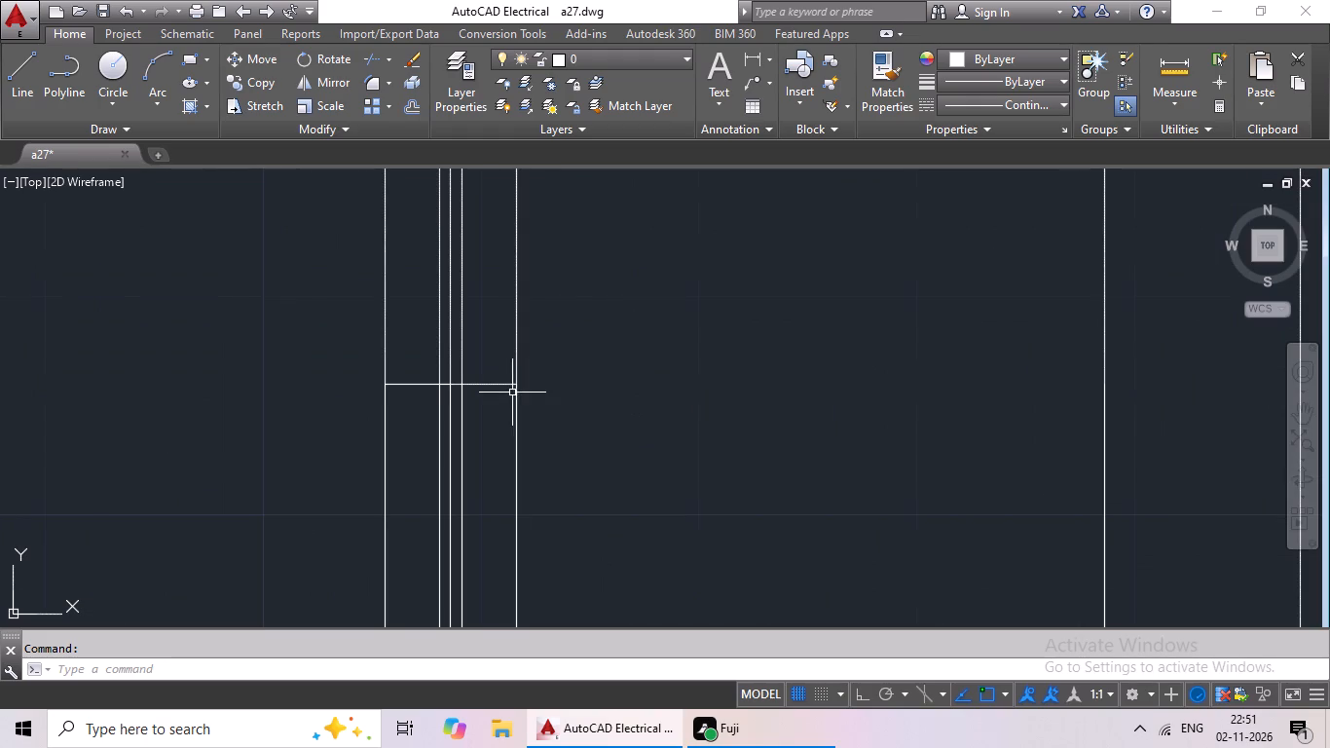
{"action": "left_click", "coordinate": [508, 386]}
{"action": "scroll", "coordinate": [637, 367], "scroll_direction": "down", "scroll_amount": 5}
{"action": "middle_click_drag", "start_coordinate": [663, 383], "coordinate": [688, 250]}
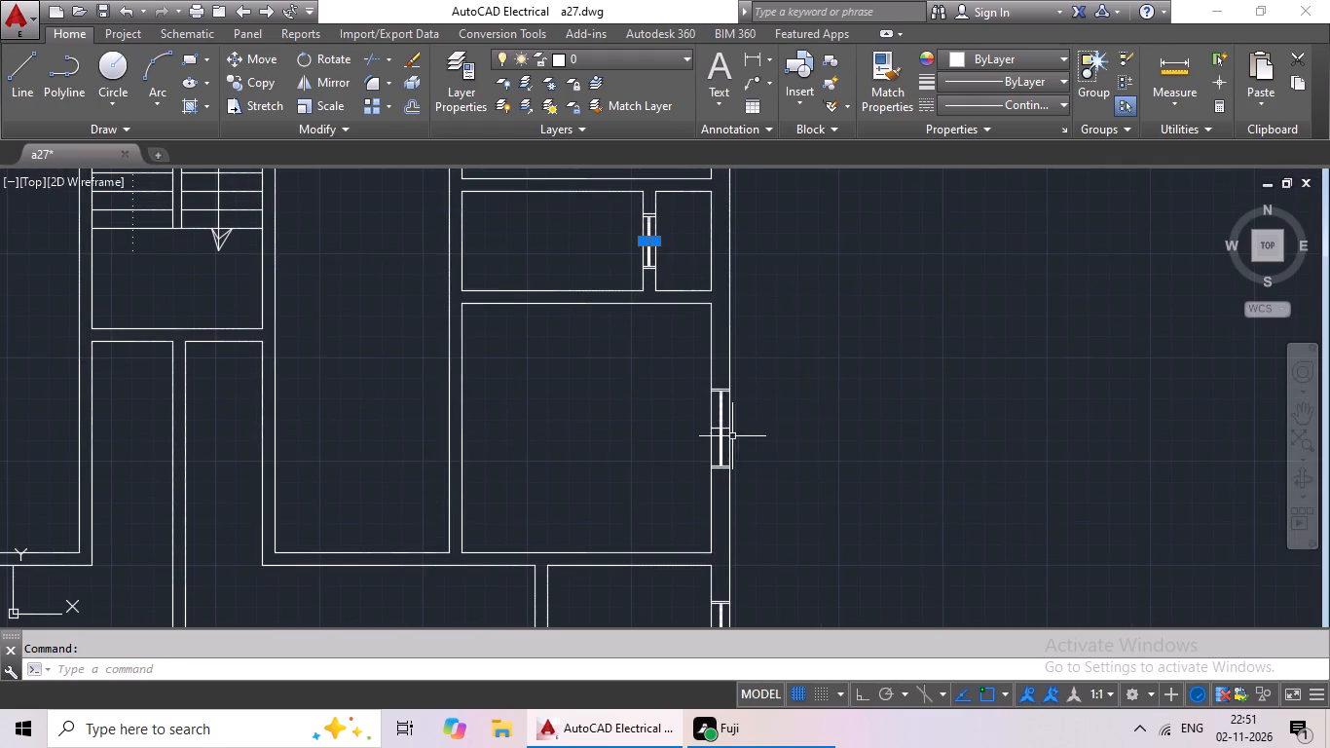
{"action": "scroll", "coordinate": [725, 438], "scroll_direction": "up", "scroll_amount": 4}
{"action": "left_click", "coordinate": [728, 381]}
Add the west outer wall's mark lines in the second bedroom from the north and the small room south of it to the selection.
{"action": "scroll", "coordinate": [698, 406], "scroll_direction": "down", "scroll_amount": 4}
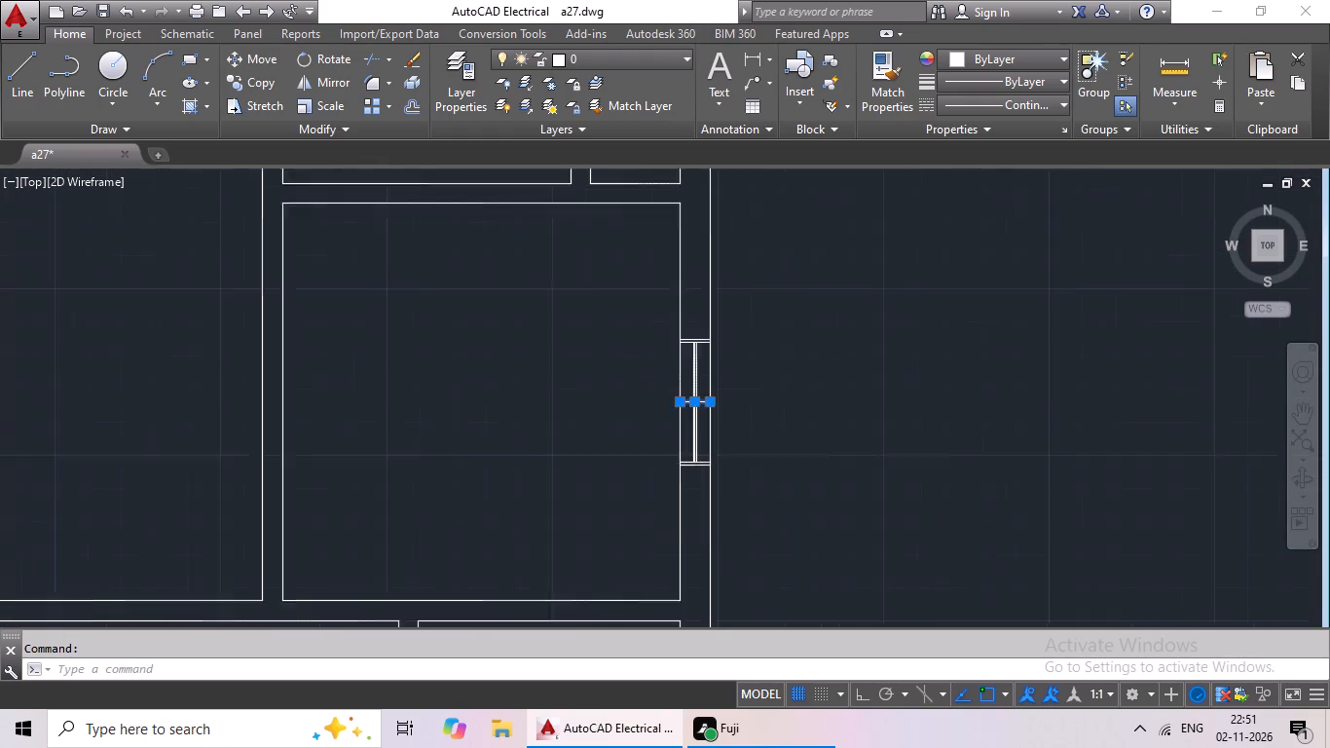
{"action": "middle_click_drag", "start_coordinate": [552, 418], "coordinate": [715, 325]}
{"action": "scroll", "coordinate": [660, 369], "scroll_direction": "down", "scroll_amount": 1}
{"action": "middle_click_drag", "start_coordinate": [619, 391], "coordinate": [745, 375]}
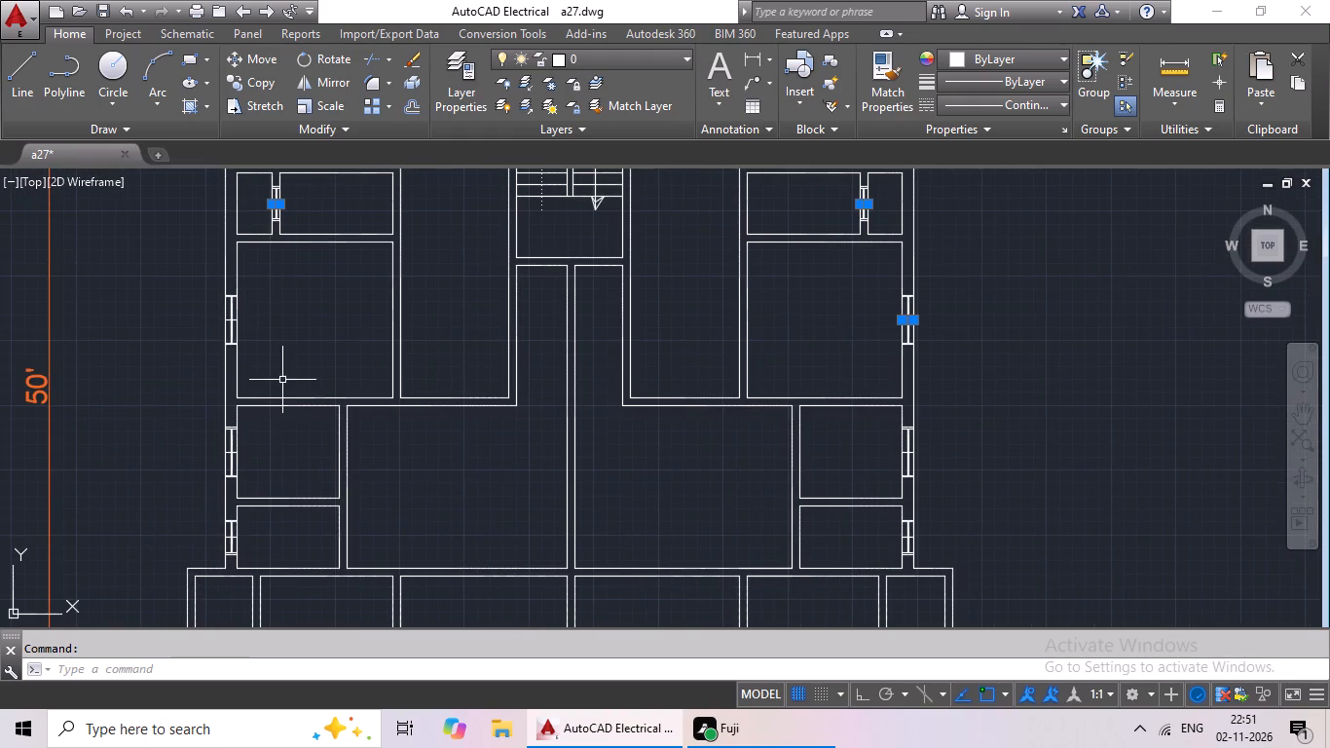
{"action": "middle_click_drag", "start_coordinate": [282, 380], "coordinate": [420, 393]}
{"action": "scroll", "coordinate": [361, 328], "scroll_direction": "up", "scroll_amount": 6}
{"action": "left_click", "coordinate": [403, 356]}
{"action": "scroll", "coordinate": [654, 356], "scroll_direction": "down", "scroll_amount": 4}
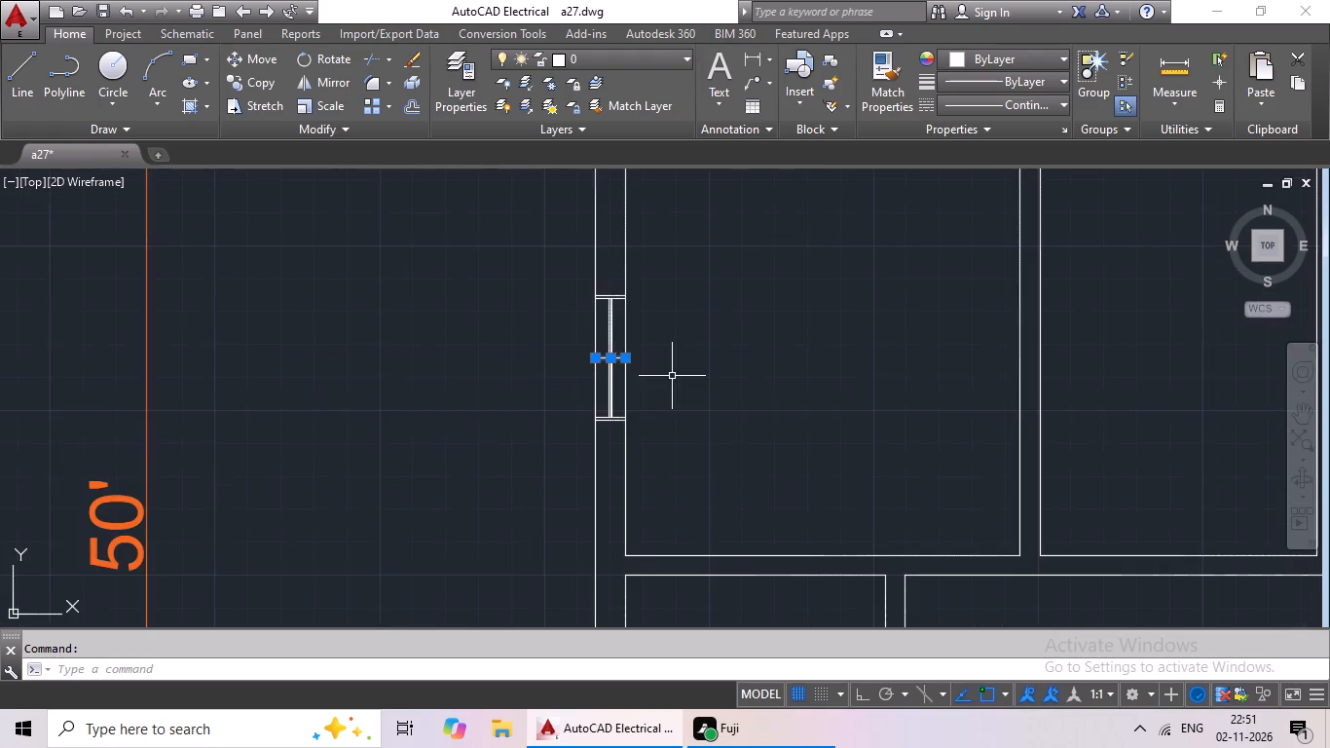
{"action": "middle_click_drag", "start_coordinate": [672, 376], "coordinate": [651, 204]}
{"action": "middle_click_drag", "start_coordinate": [628, 414], "coordinate": [643, 289]}
{"action": "scroll", "coordinate": [614, 394], "scroll_direction": "up", "scroll_amount": 3}
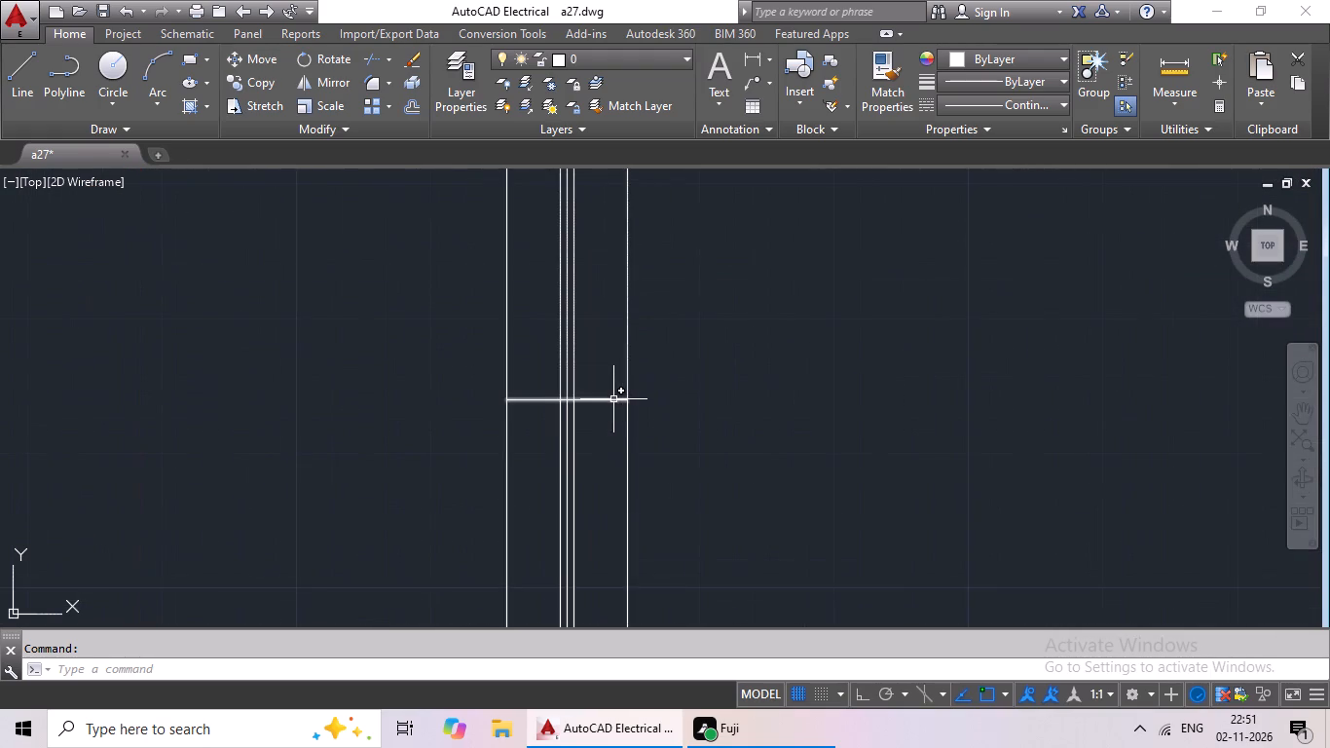
{"action": "left_click", "coordinate": [612, 400]}
Add the mark lines in the east outer walls of the two small southeast rooms and in the southeast bedroom's east partition to the selection.
{"action": "scroll", "coordinate": [840, 380], "scroll_direction": "down", "scroll_amount": 3}
{"action": "middle_click_drag", "start_coordinate": [917, 388], "coordinate": [624, 377]}
{"action": "middle_click_drag", "start_coordinate": [799, 386], "coordinate": [761, 392]}
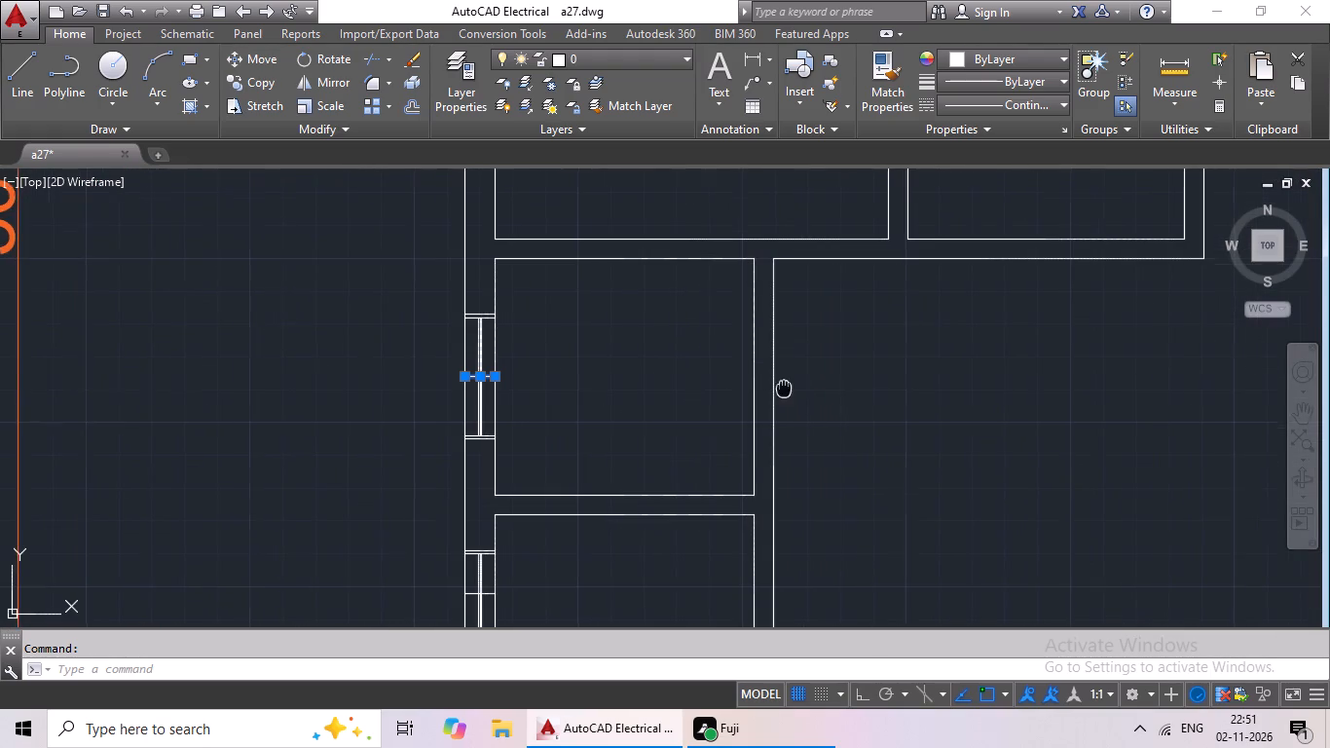
{"action": "middle_click_drag", "start_coordinate": [761, 392], "coordinate": [391, 352]}
{"action": "scroll", "coordinate": [529, 351], "scroll_direction": "down", "scroll_amount": 3}
{"action": "middle_click_drag", "start_coordinate": [696, 368], "coordinate": [539, 370]}
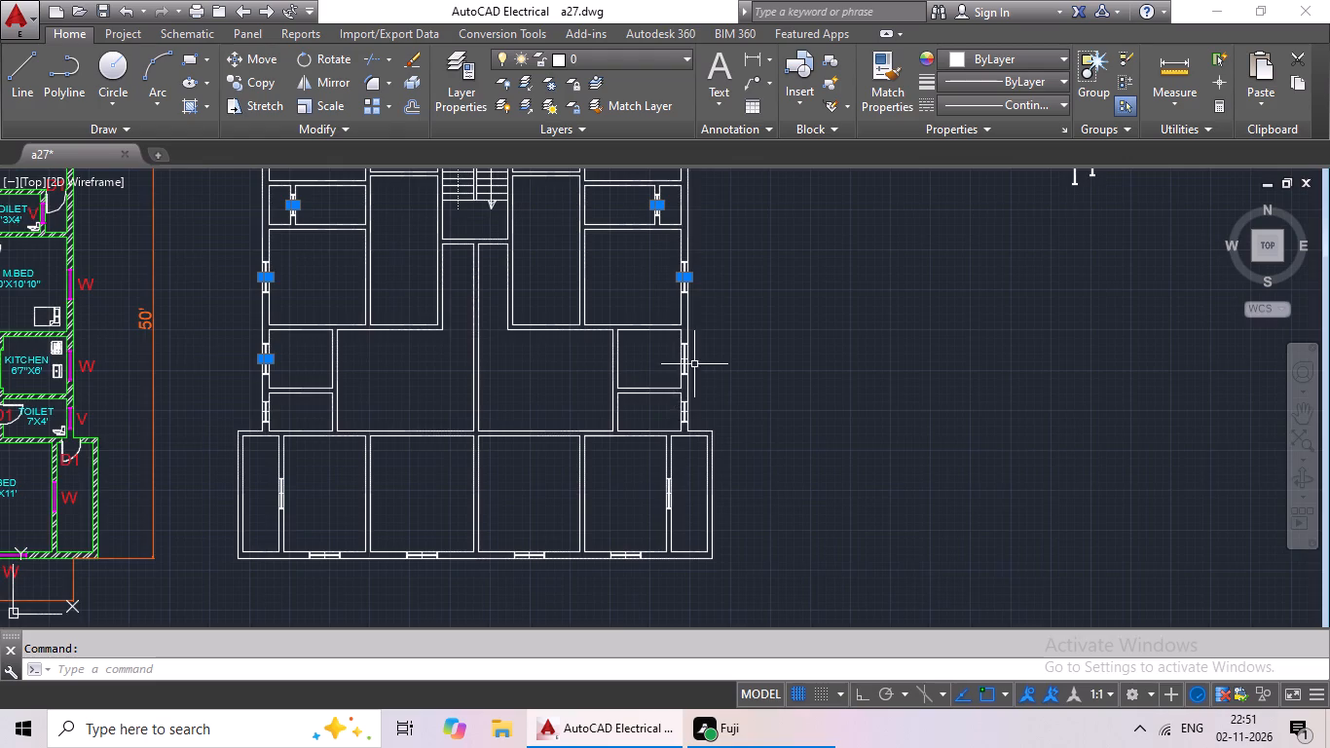
{"action": "scroll", "coordinate": [694, 363], "scroll_direction": "up", "scroll_amount": 7}
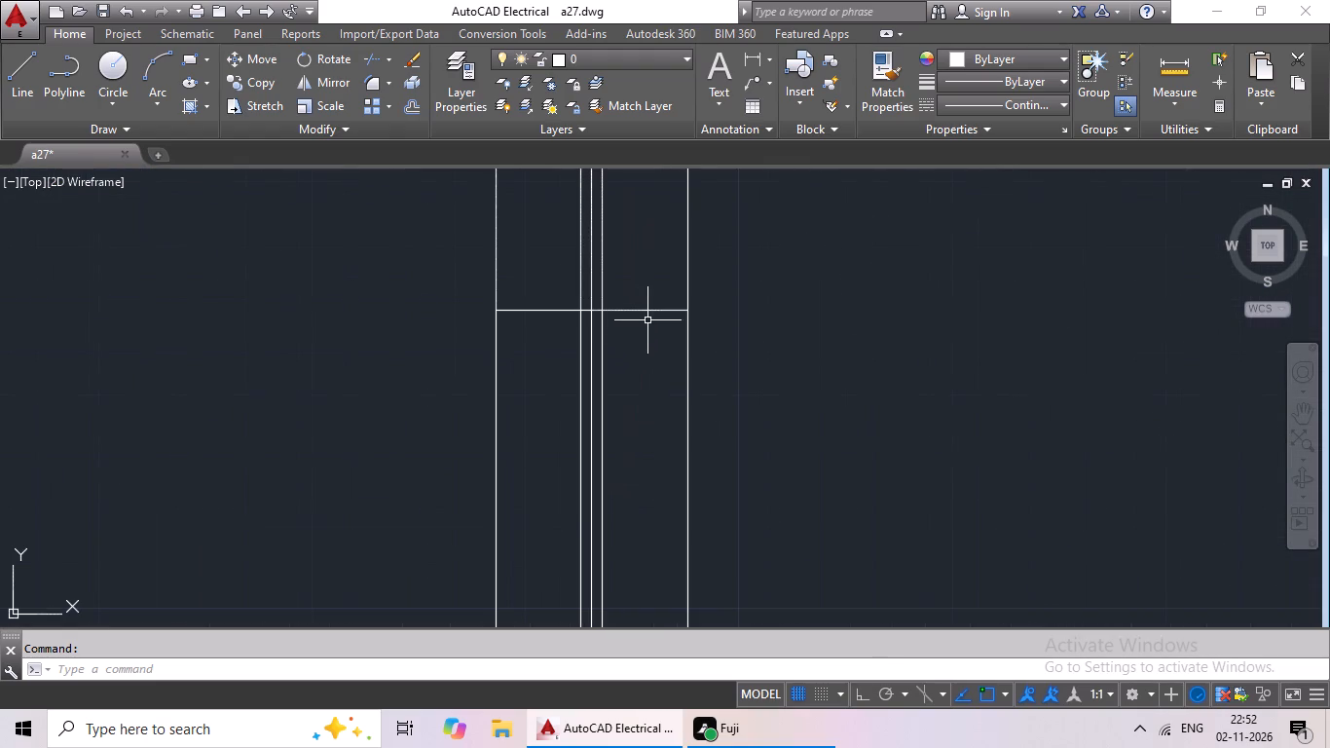
{"action": "left_click", "coordinate": [655, 309]}
{"action": "scroll", "coordinate": [575, 357], "scroll_direction": "down", "scroll_amount": 2}
{"action": "middle_click_drag", "start_coordinate": [514, 388], "coordinate": [516, 211]}
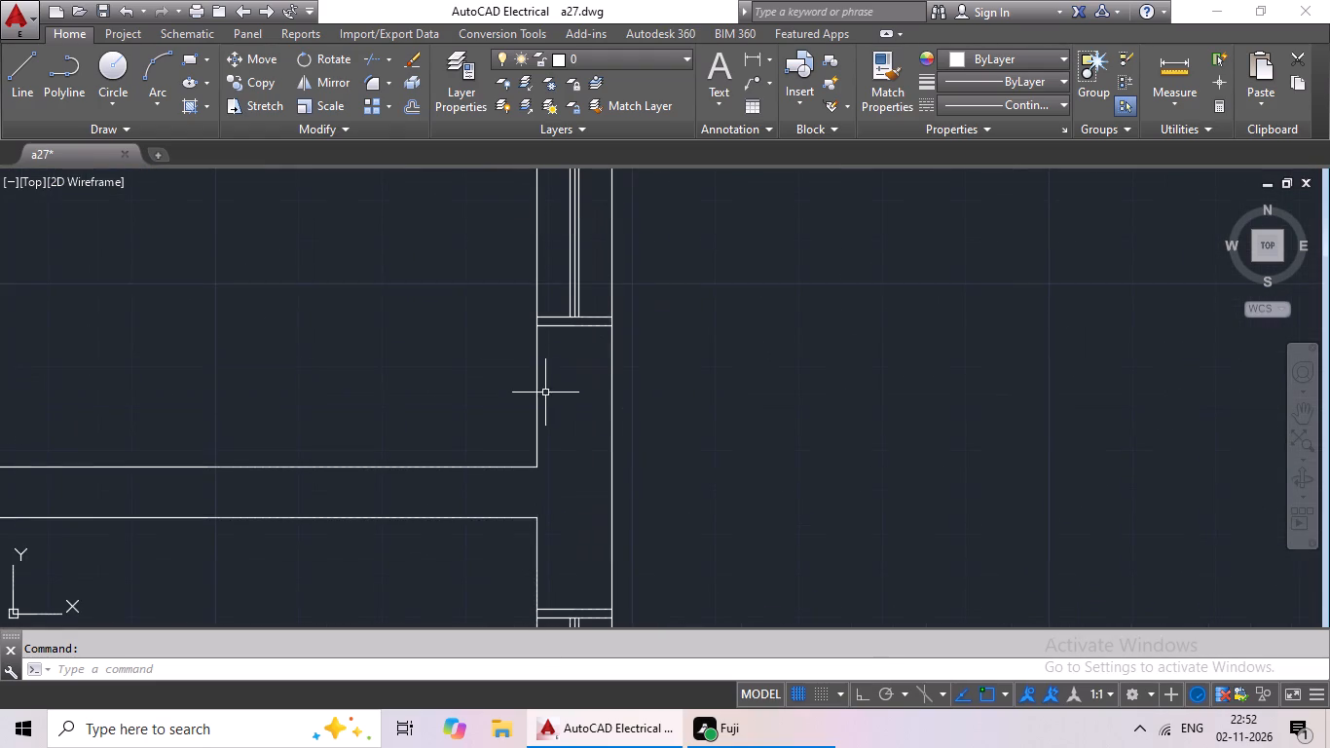
{"action": "middle_click_drag", "start_coordinate": [545, 393], "coordinate": [547, 210]}
{"action": "middle_click_drag", "start_coordinate": [585, 423], "coordinate": [585, 267]}
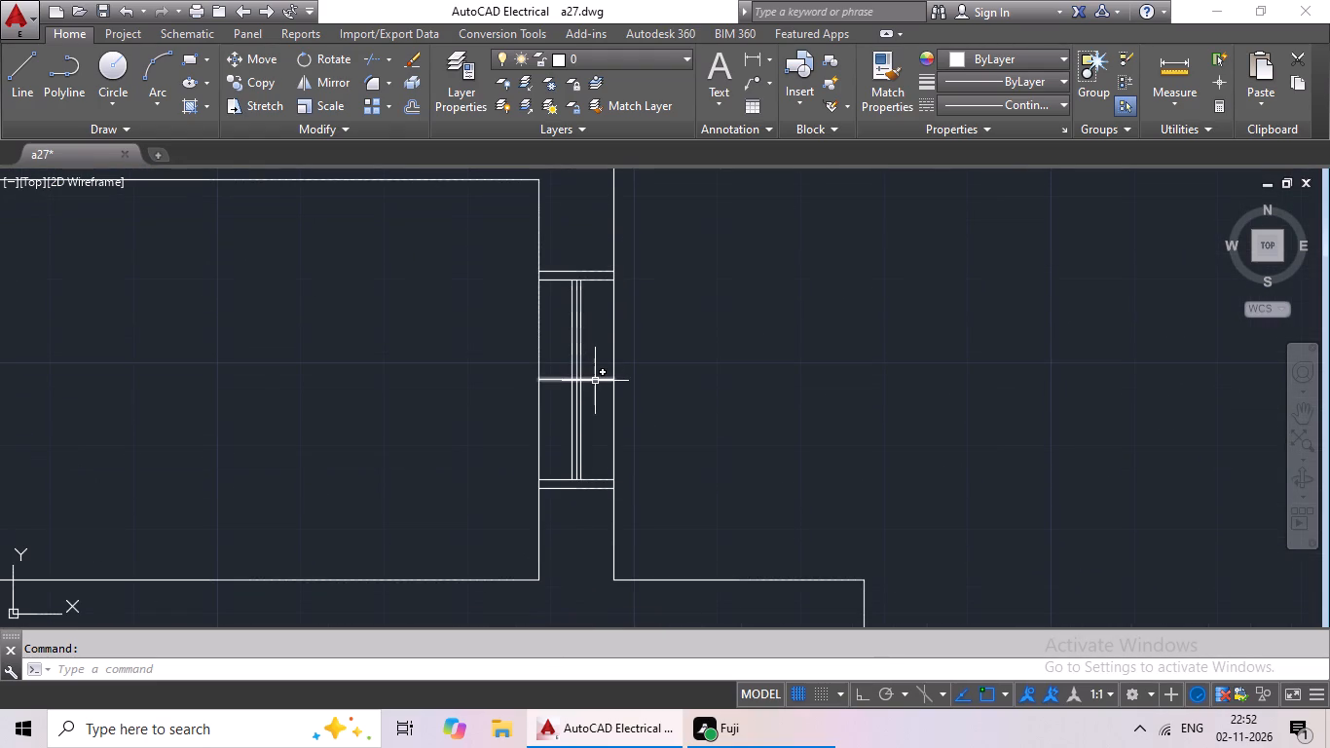
{"action": "left_click", "coordinate": [595, 381]}
{"action": "scroll", "coordinate": [465, 387], "scroll_direction": "down", "scroll_amount": 2}
{"action": "middle_click_drag", "start_coordinate": [465, 388], "coordinate": [505, 280]}
{"action": "middle_click_drag", "start_coordinate": [483, 391], "coordinate": [532, 232]}
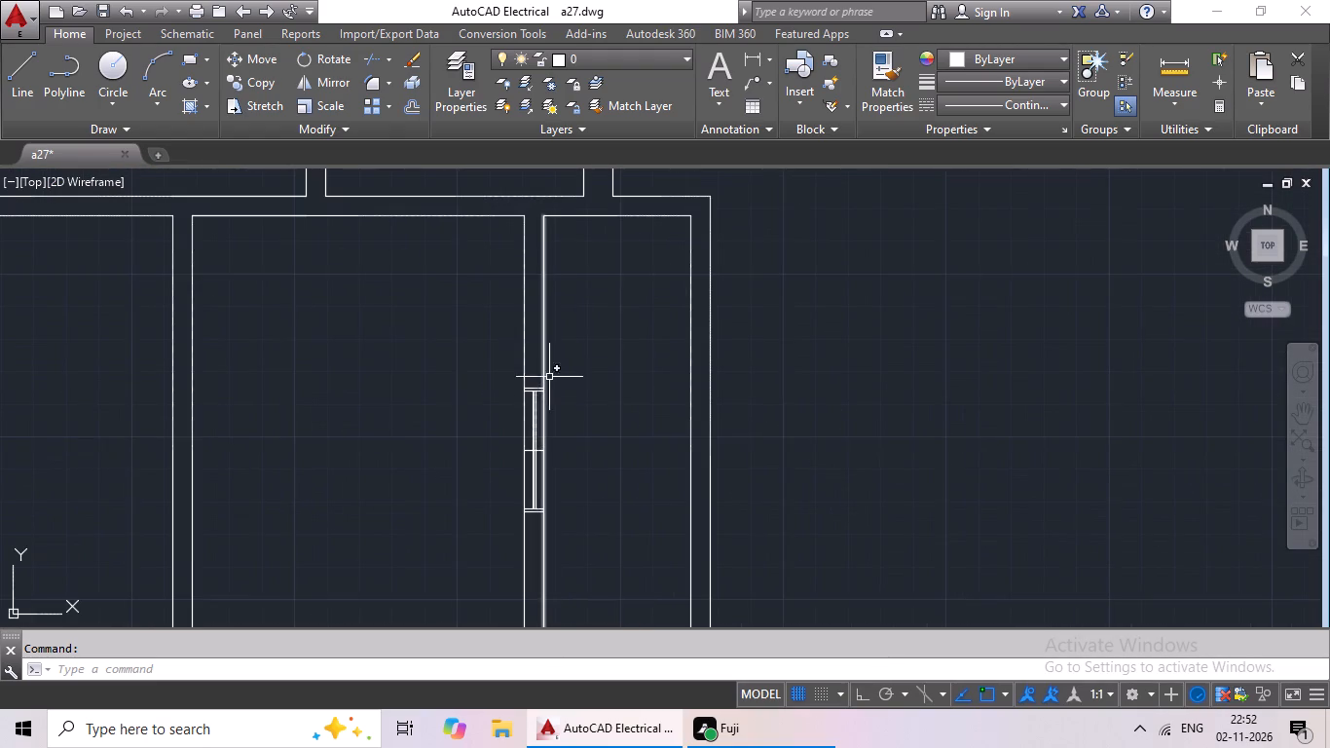
{"action": "scroll", "coordinate": [542, 439], "scroll_direction": "up", "scroll_amount": 4}
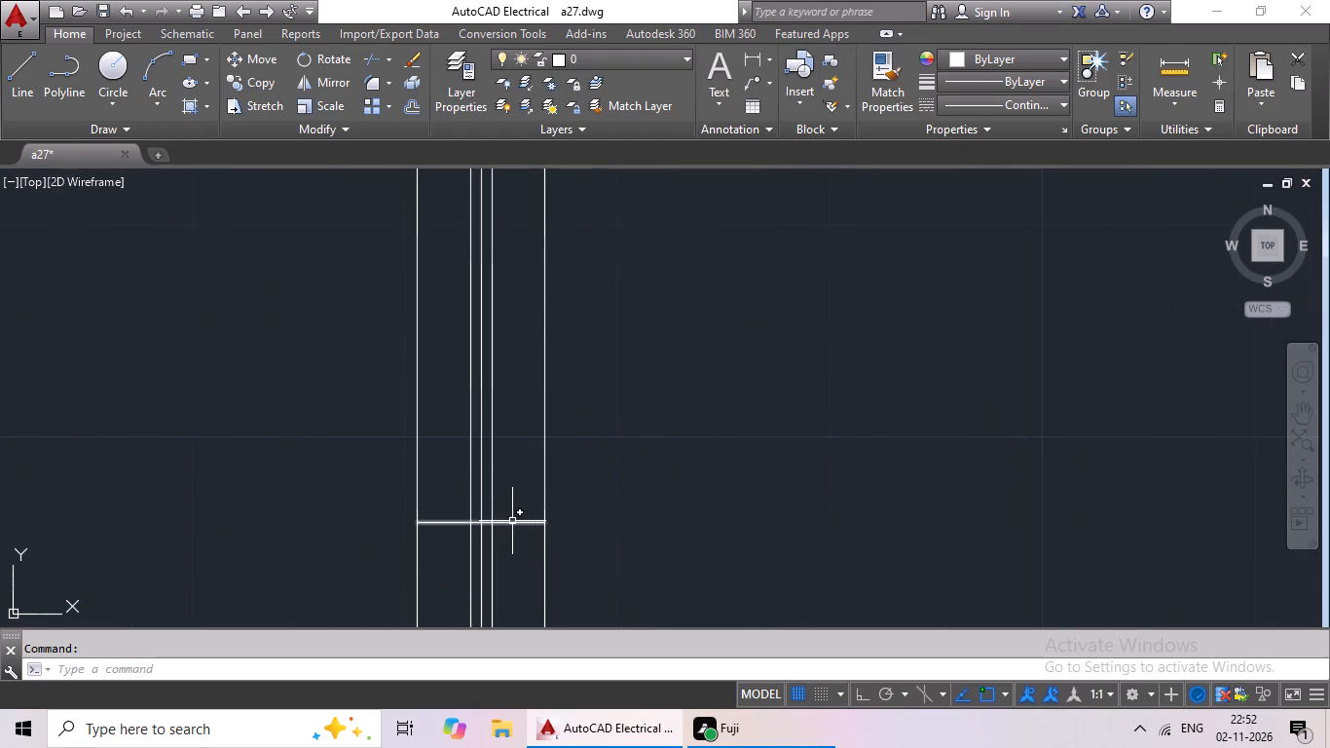
{"action": "left_click", "coordinate": [512, 521]}
Add the mark lines crossing the four H-shaped sections in the south outer wall to the selection.
{"action": "scroll", "coordinate": [583, 440], "scroll_direction": "down", "scroll_amount": 3}
{"action": "scroll", "coordinate": [274, 458], "scroll_direction": "down", "scroll_amount": 3}
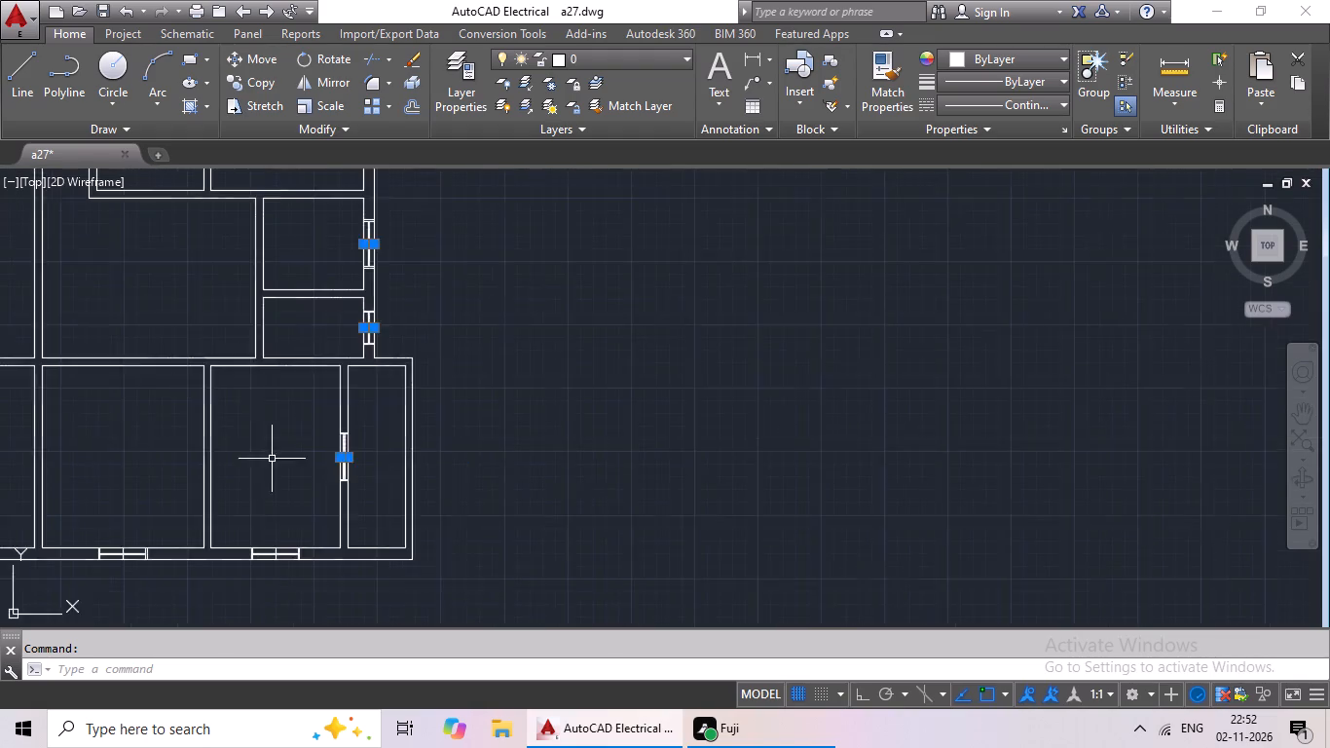
{"action": "middle_click_drag", "start_coordinate": [251, 462], "coordinate": [488, 398]}
{"action": "scroll", "coordinate": [475, 523], "scroll_direction": "up", "scroll_amount": 4}
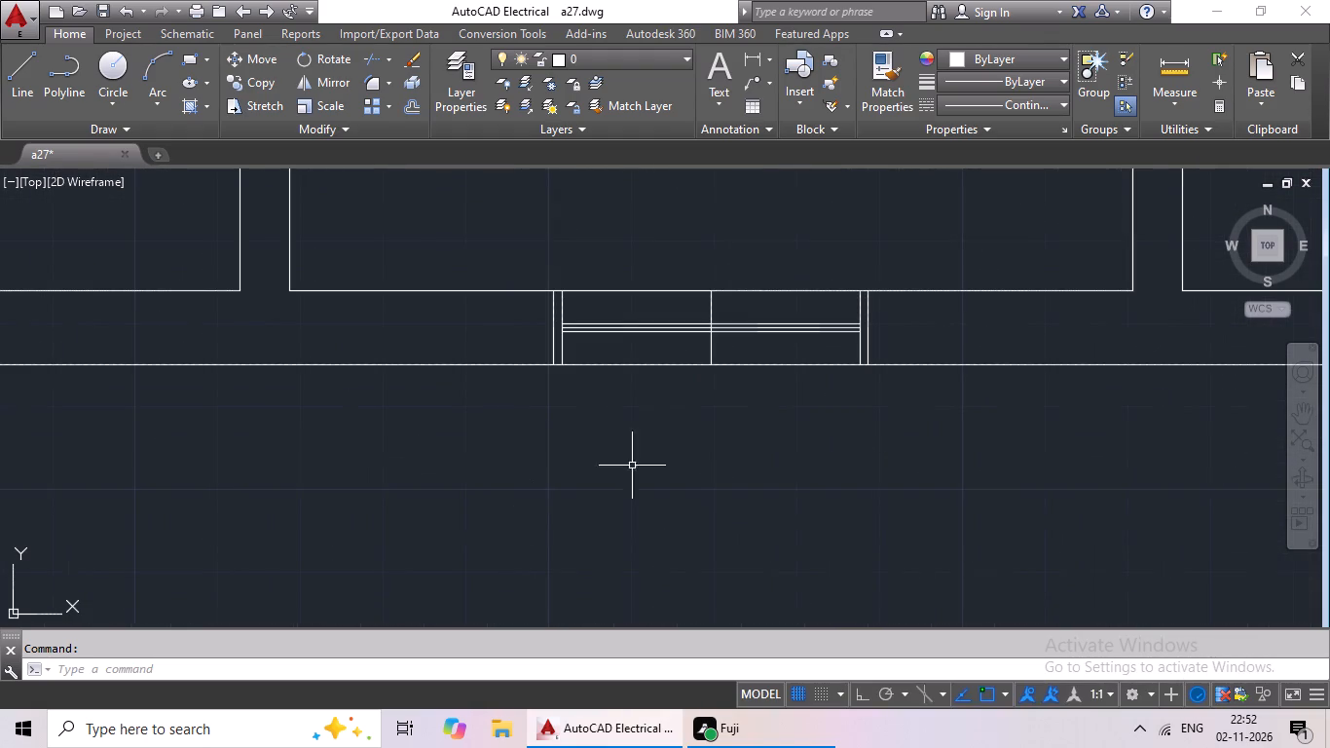
{"action": "left_click", "coordinate": [710, 348]}
{"action": "middle_click_drag", "start_coordinate": [595, 478], "coordinate": [837, 515]}
{"action": "middle_click_drag", "start_coordinate": [374, 516], "coordinate": [861, 510]}
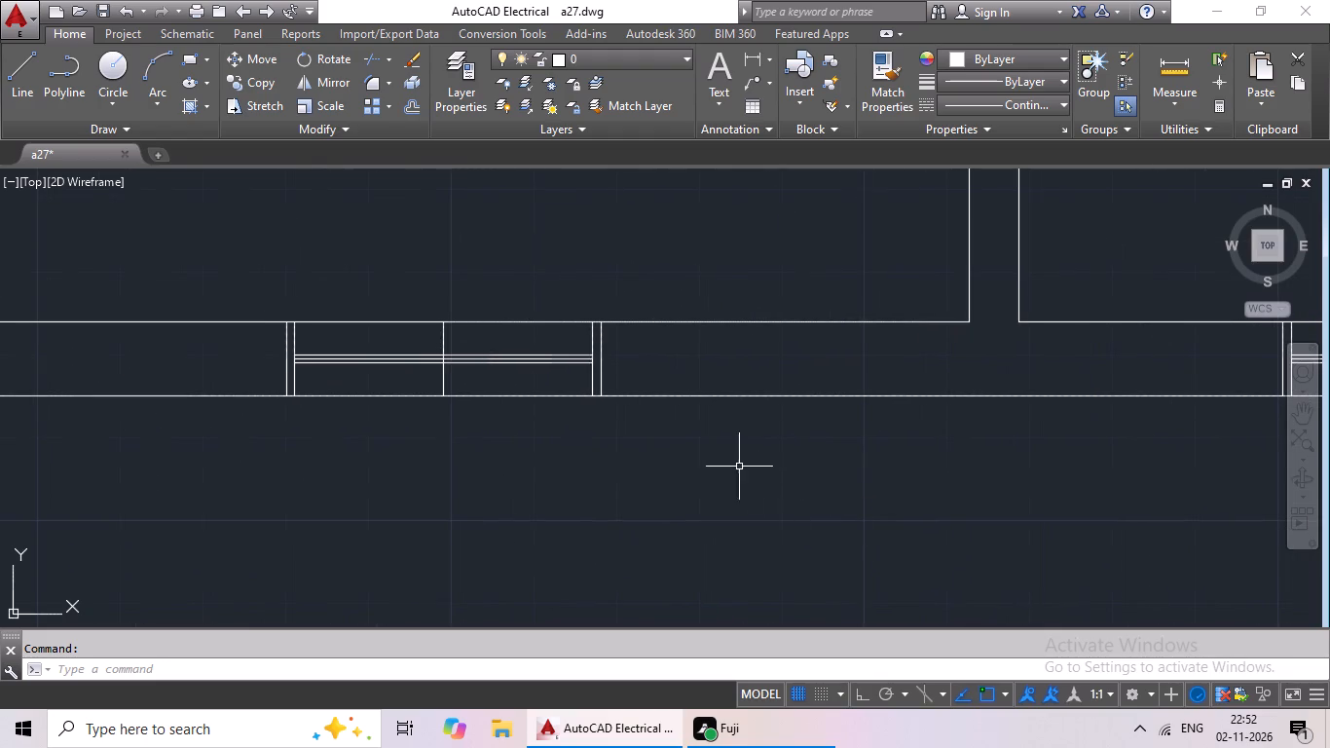
{"action": "left_click", "coordinate": [443, 381]}
{"action": "scroll", "coordinate": [573, 510], "scroll_direction": "down", "scroll_amount": 2}
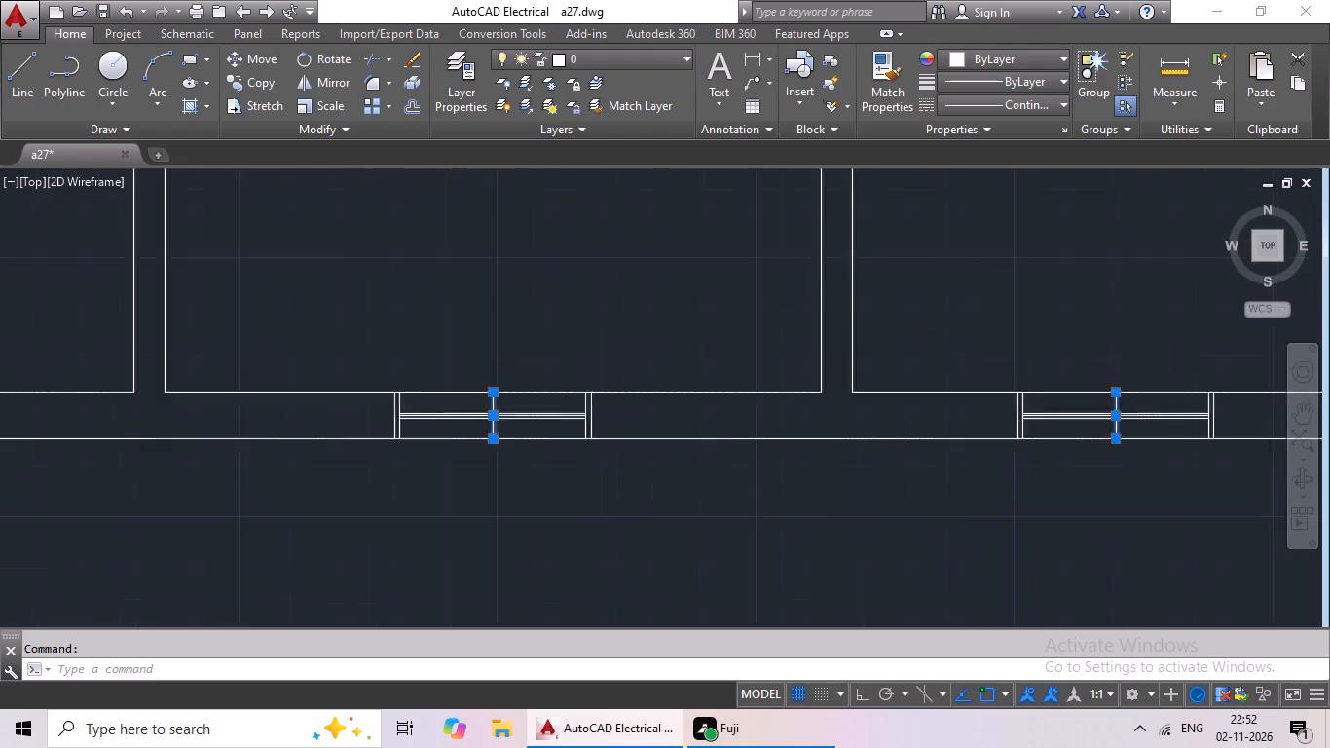
{"action": "middle_click_drag", "start_coordinate": [555, 527], "coordinate": [854, 505]}
{"action": "scroll", "coordinate": [410, 475], "scroll_direction": "up", "scroll_amount": 2}
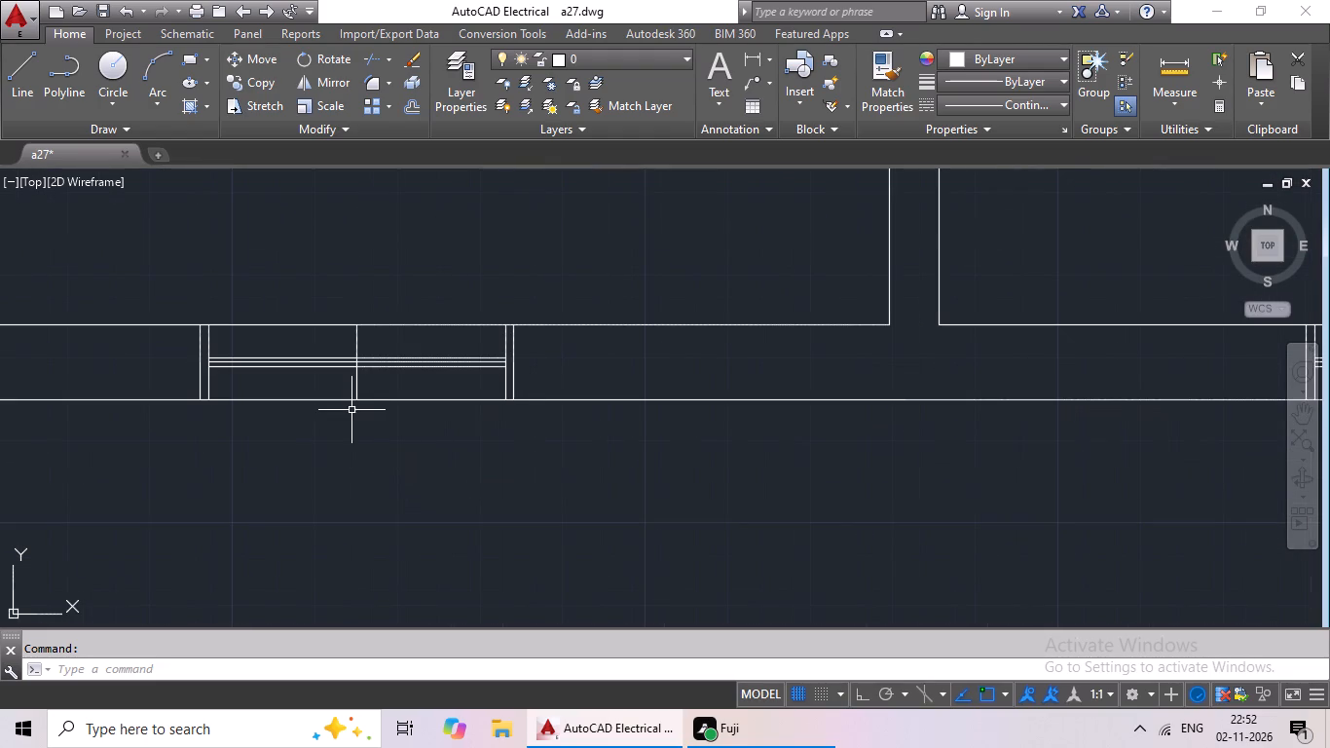
{"action": "left_click", "coordinate": [357, 382]}
{"action": "scroll", "coordinate": [390, 429], "scroll_direction": "down", "scroll_amount": 3}
{"action": "middle_click_drag", "start_coordinate": [366, 493], "coordinate": [542, 493]}
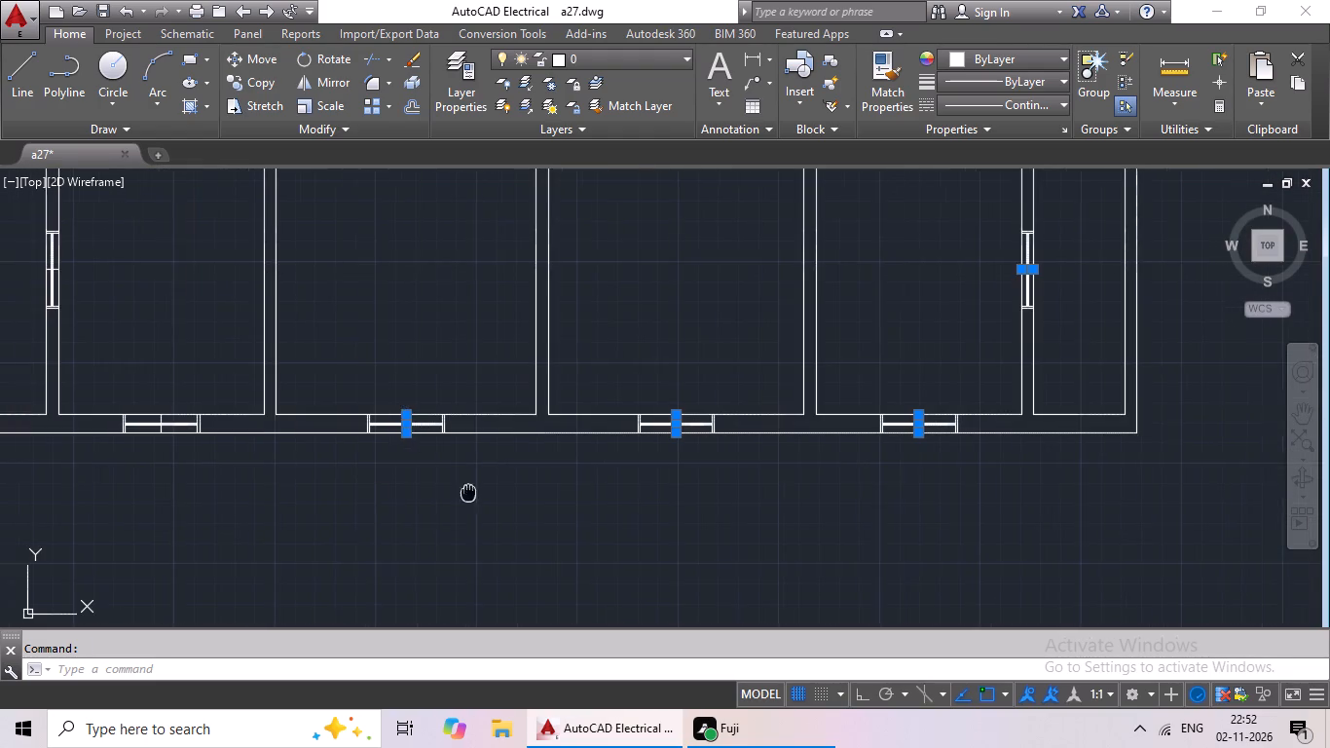
{"action": "middle_click_drag", "start_coordinate": [542, 493], "coordinate": [792, 493]}
{"action": "scroll", "coordinate": [585, 421], "scroll_direction": "up", "scroll_amount": 4}
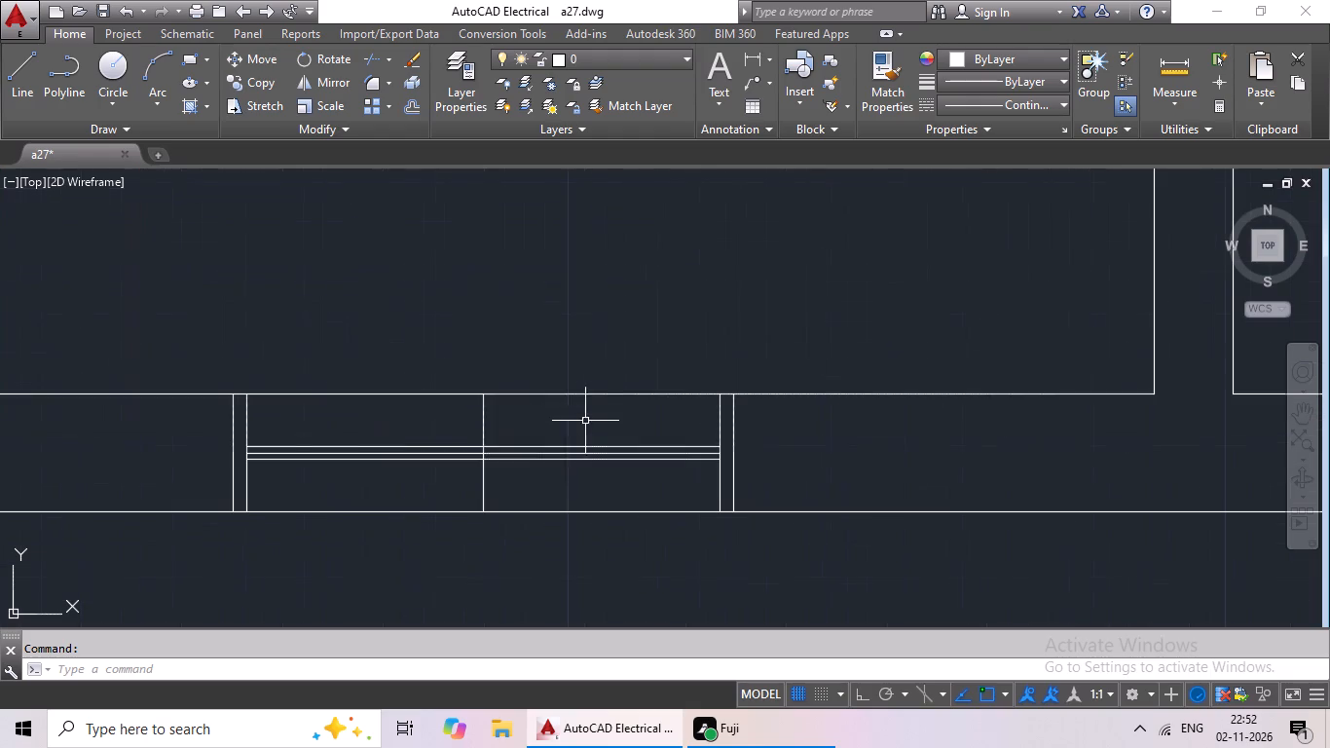
{"action": "left_click", "coordinate": [487, 410]}
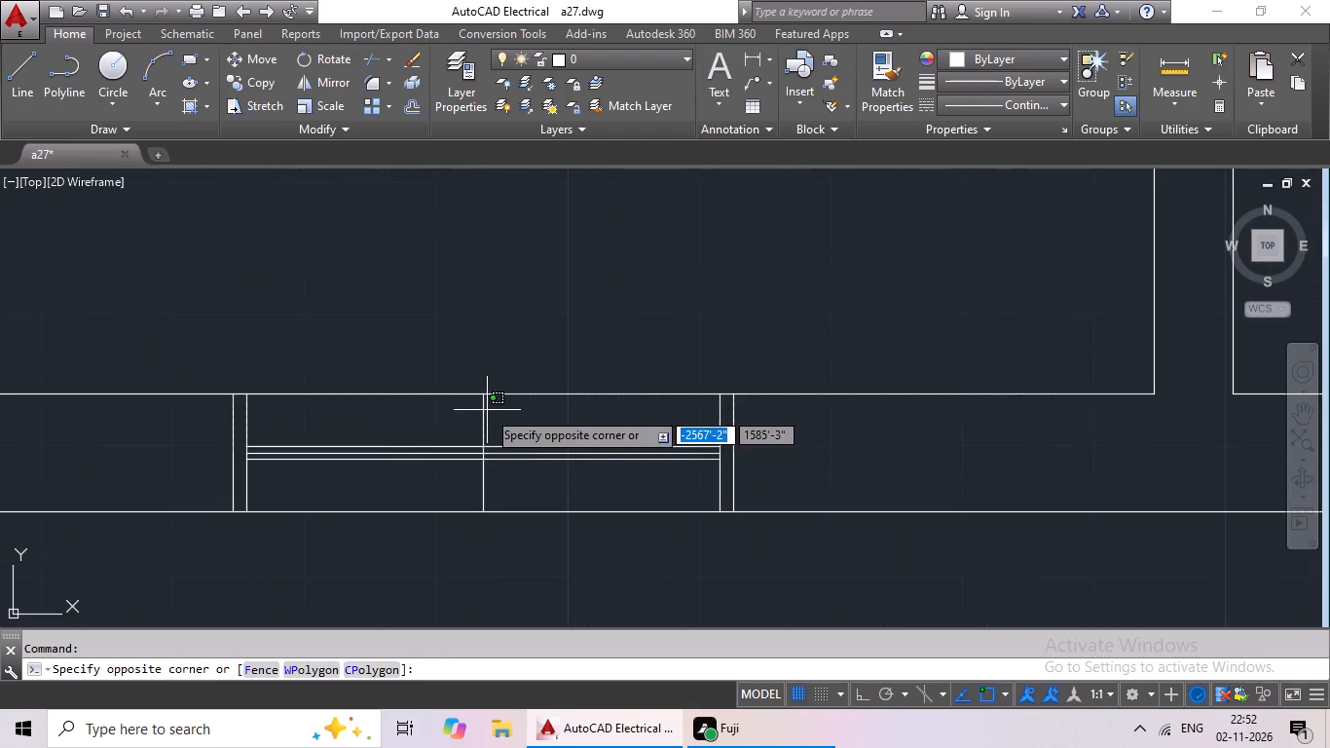
{"action": "left_click", "coordinate": [482, 418]}
Add the mark line in the southwest bedroom's west partition to the selection and erase all the selected mark lines.
{"action": "scroll", "coordinate": [531, 422], "scroll_direction": "down", "scroll_amount": 2}
{"action": "middle_click_drag", "start_coordinate": [278, 309], "coordinate": [453, 466]}
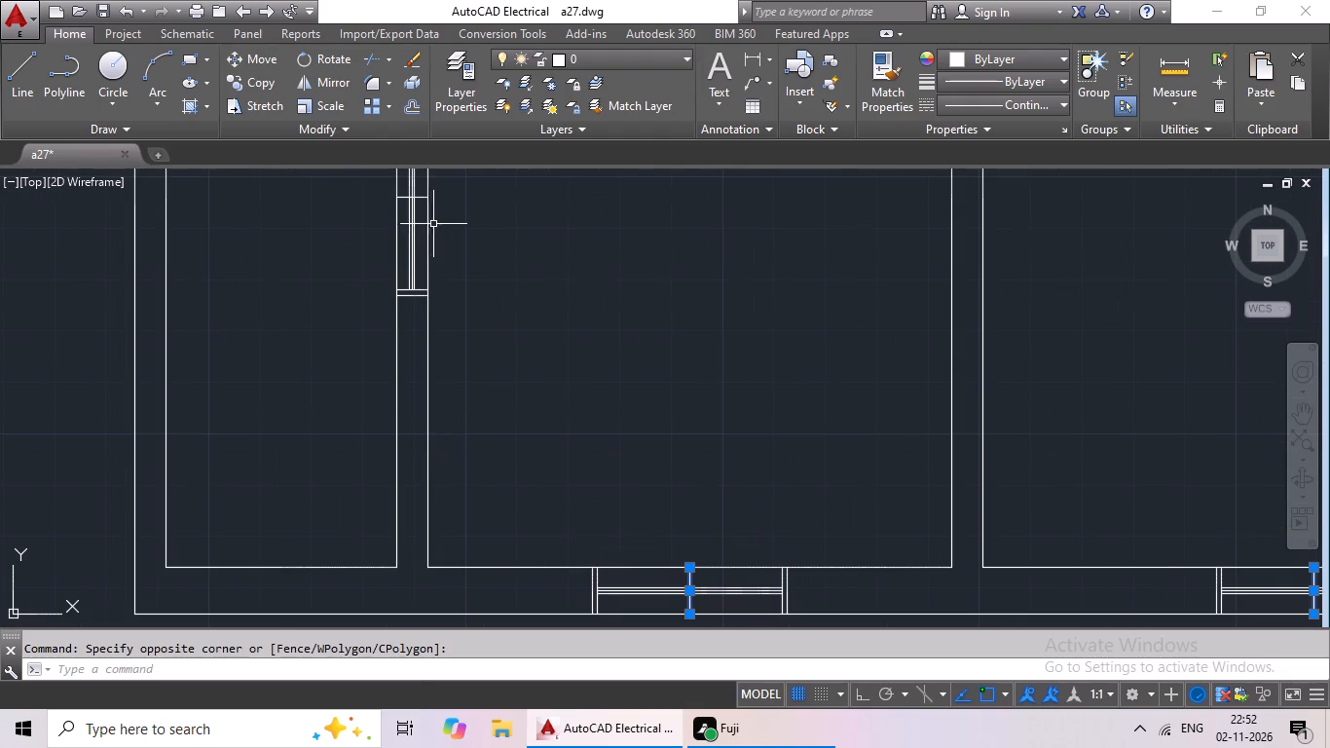
{"action": "scroll", "coordinate": [413, 184], "scroll_direction": "up", "scroll_amount": 5}
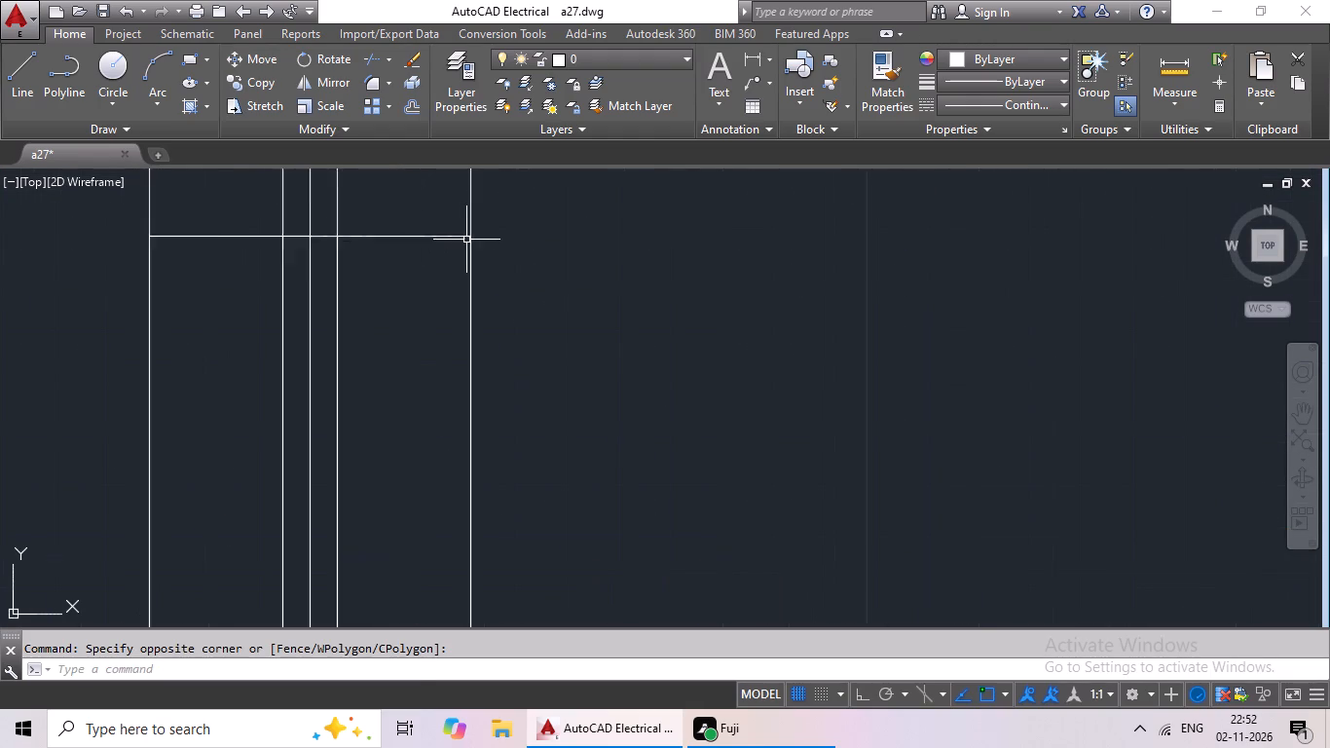
{"action": "scroll", "coordinate": [466, 240], "scroll_direction": "up", "scroll_amount": 1}
{"action": "left_click", "coordinate": [439, 236]}
{"action": "scroll", "coordinate": [581, 304], "scroll_direction": "down", "scroll_amount": 5}
{"action": "middle_click_drag", "start_coordinate": [632, 343], "coordinate": [600, 392]}
{"action": "scroll", "coordinate": [605, 388], "scroll_direction": "down", "scroll_amount": 6}
{"action": "middle_click_drag", "start_coordinate": [653, 370], "coordinate": [638, 422]}
{"action": "key", "text": "Delete"}
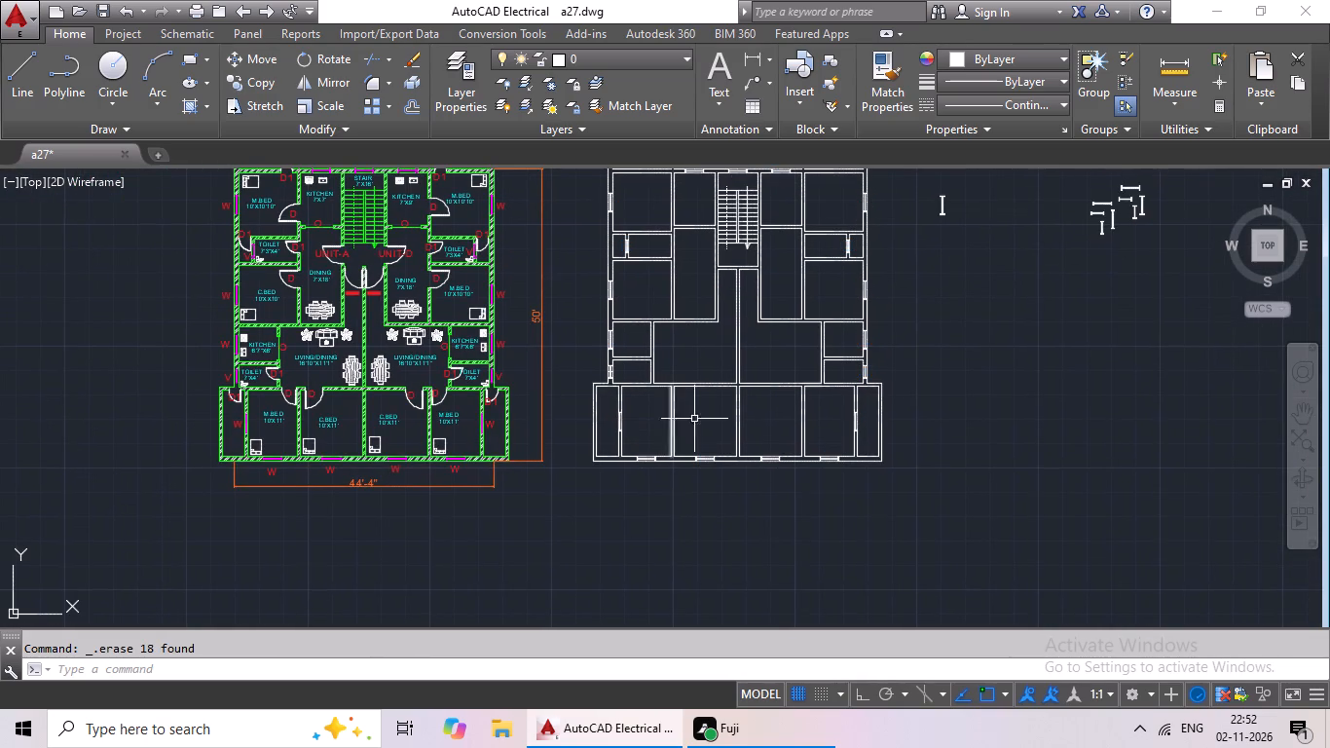
Erase all the spare H-shaped sections lying outside the floor plan to its east.
{"action": "middle_click_drag", "start_coordinate": [792, 445], "coordinate": [621, 510]}
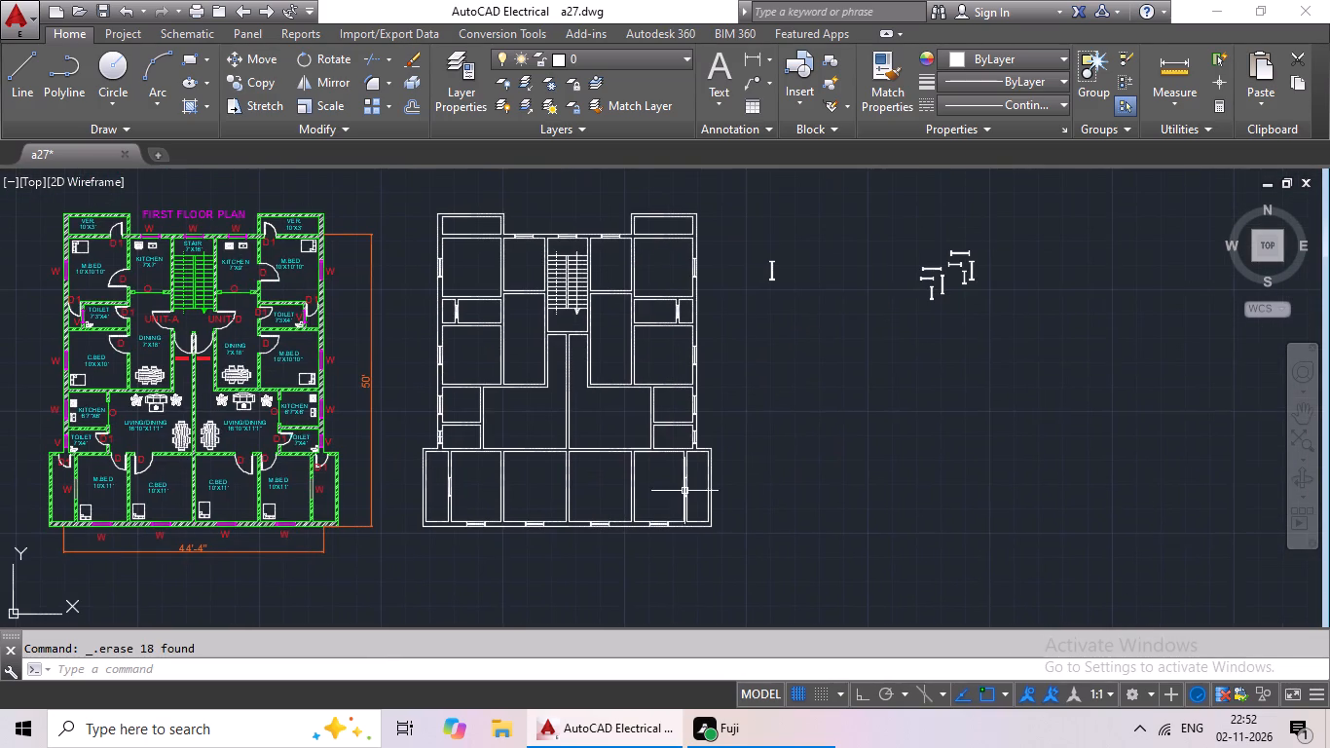
{"action": "left_click_drag", "start_coordinate": [1025, 234], "coordinate": [908, 351]}
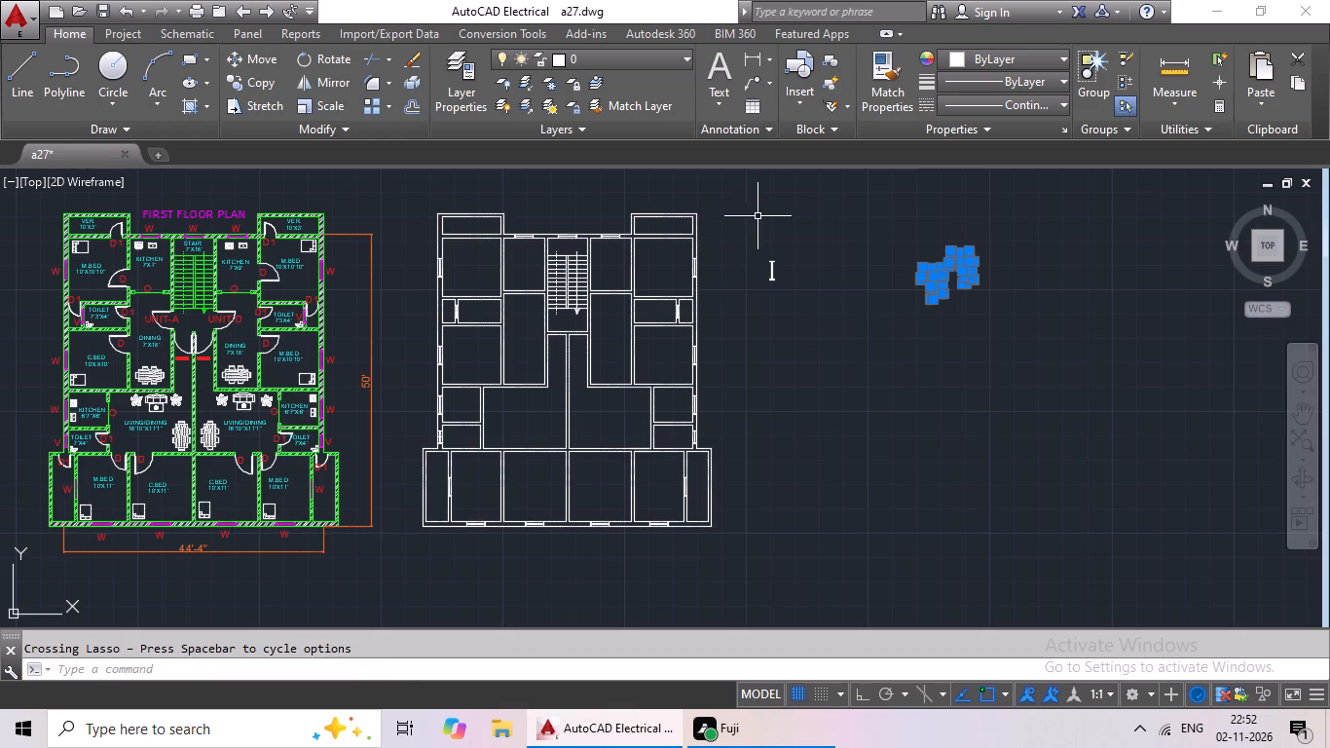
{"action": "left_click_drag", "start_coordinate": [781, 210], "coordinate": [863, 359]}
{"action": "key", "text": "Delete"}
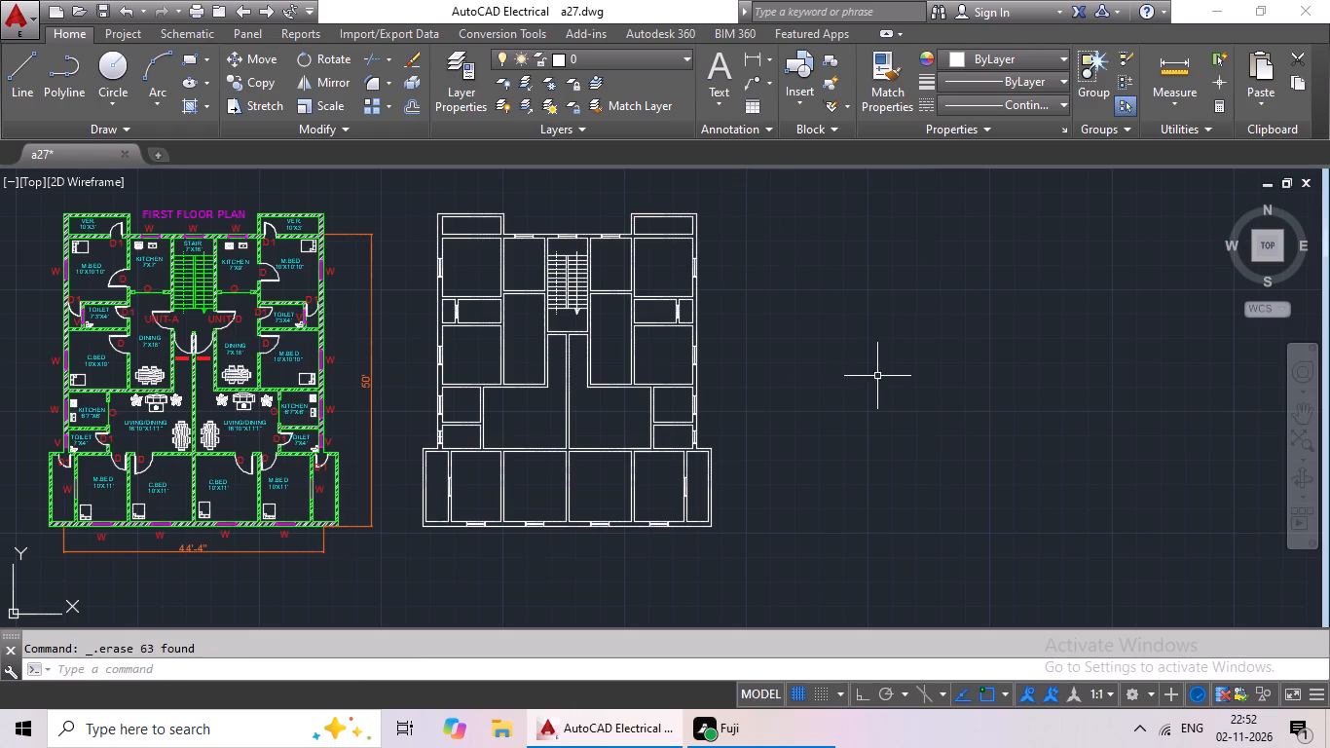
Draw a line across the wall between the northwest veranda and bedroom, near that wall's east end.
{"action": "left_click", "coordinate": [26, 89]}
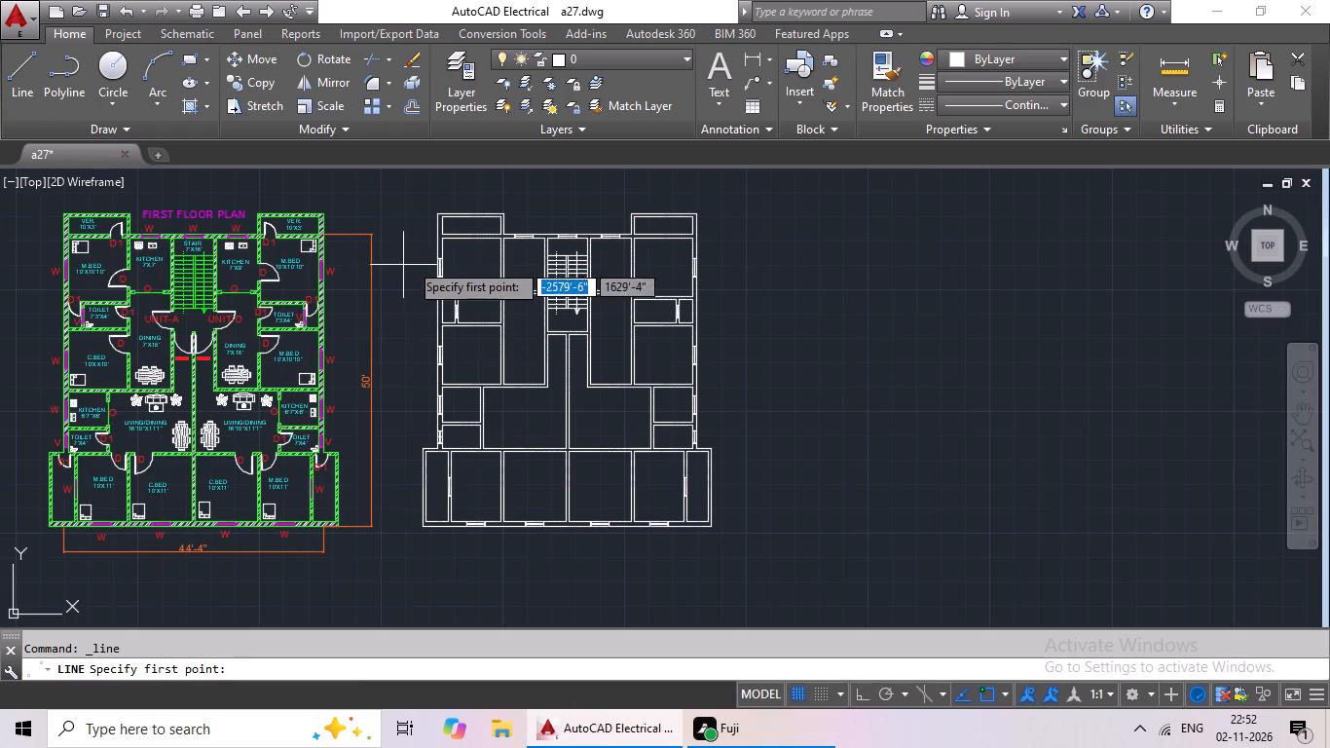
{"action": "scroll", "coordinate": [476, 232], "scroll_direction": "up", "scroll_amount": 3}
{"action": "middle_click_drag", "start_coordinate": [474, 279], "coordinate": [453, 383]}
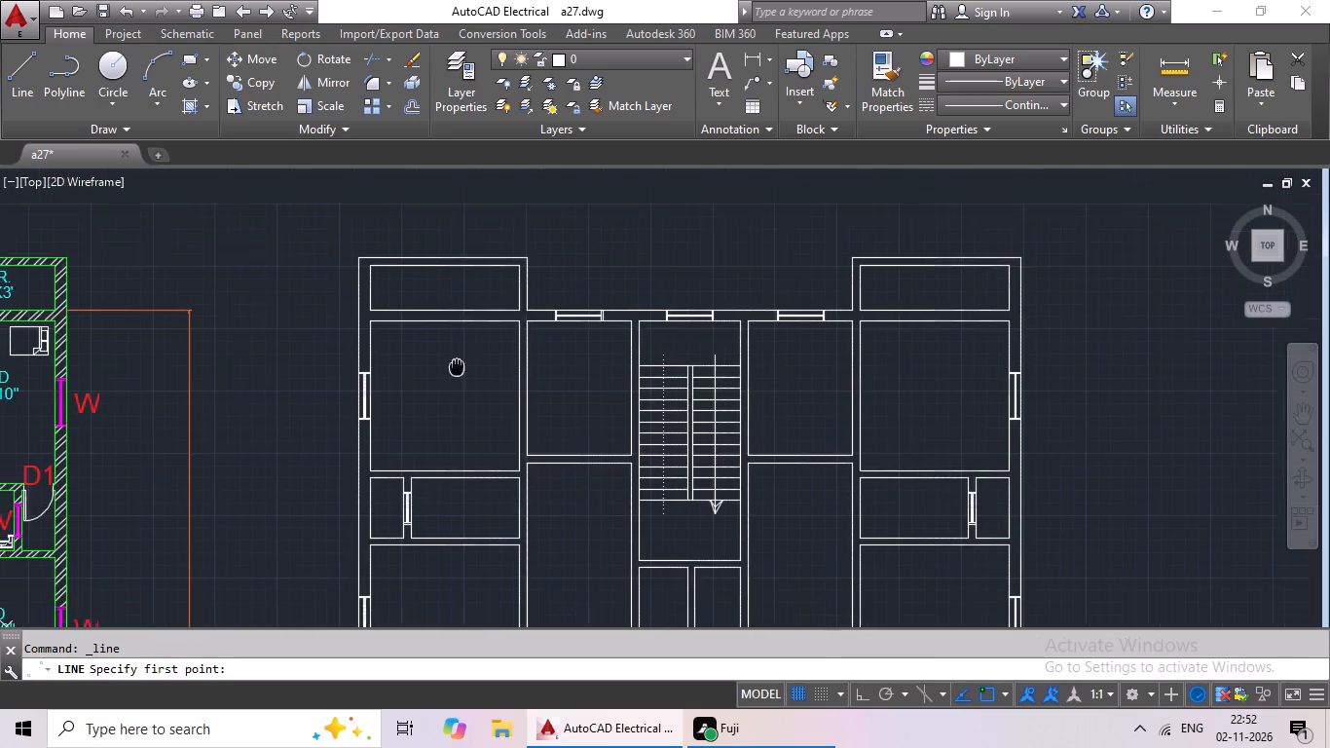
{"action": "scroll", "coordinate": [497, 338], "scroll_direction": "up", "scroll_amount": 4}
{"action": "left_click", "coordinate": [499, 356]}
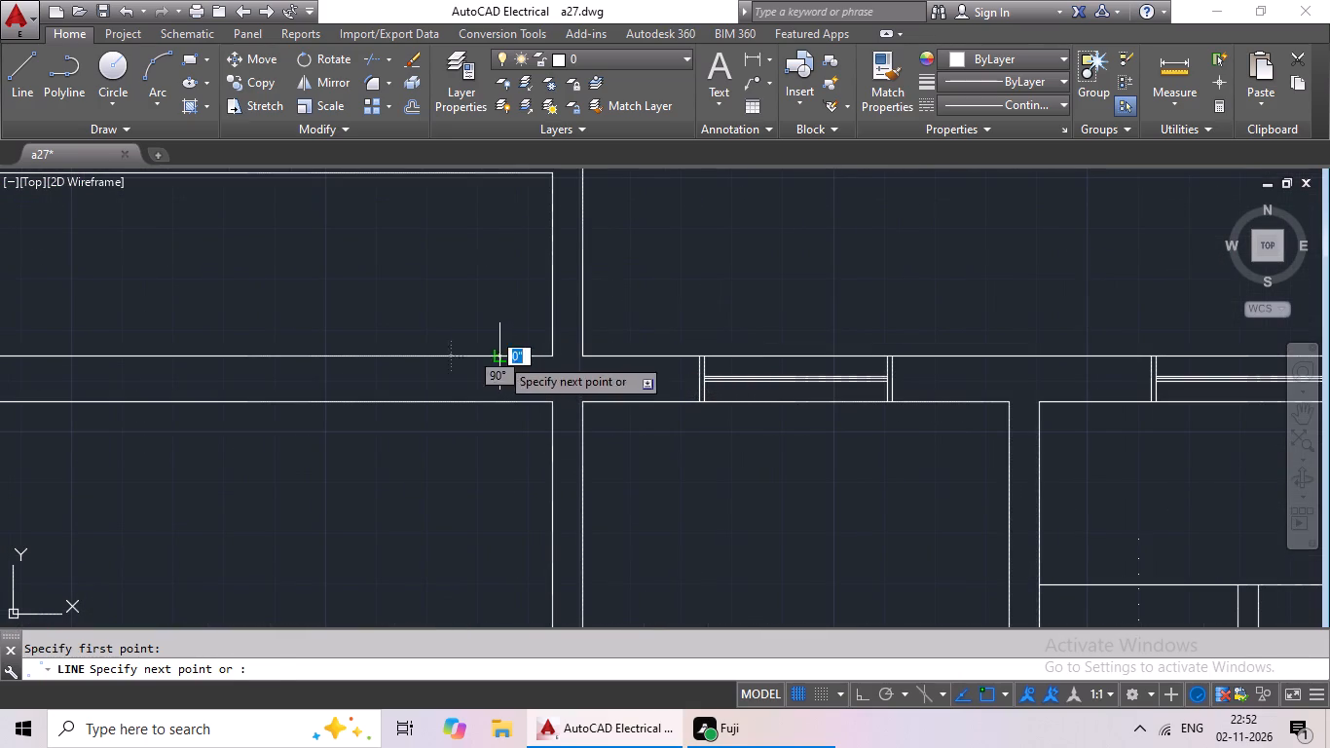
{"action": "left_click", "coordinate": [497, 407]}
{"action": "key", "text": "Escape"}
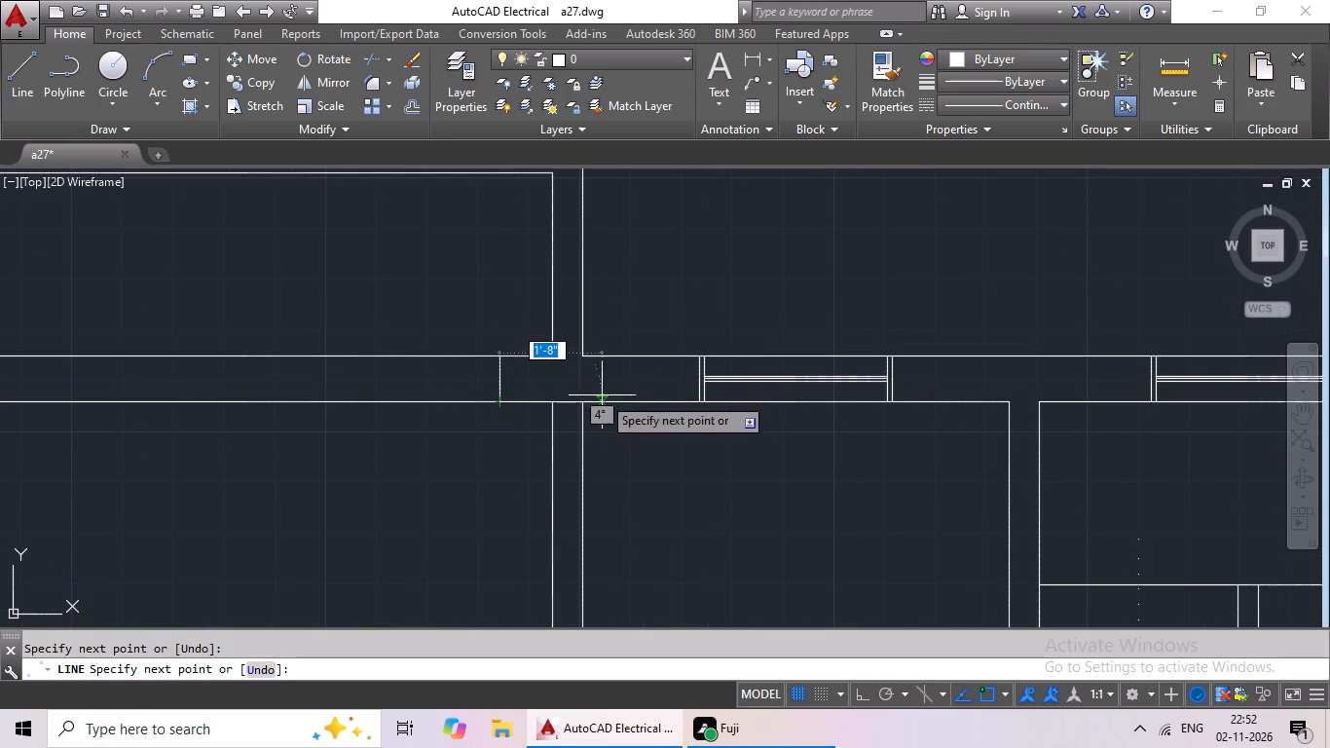
Turn on ortho mode and offset the new wall-crossing line 2' to the west.
{"action": "left_click", "coordinate": [856, 693]}
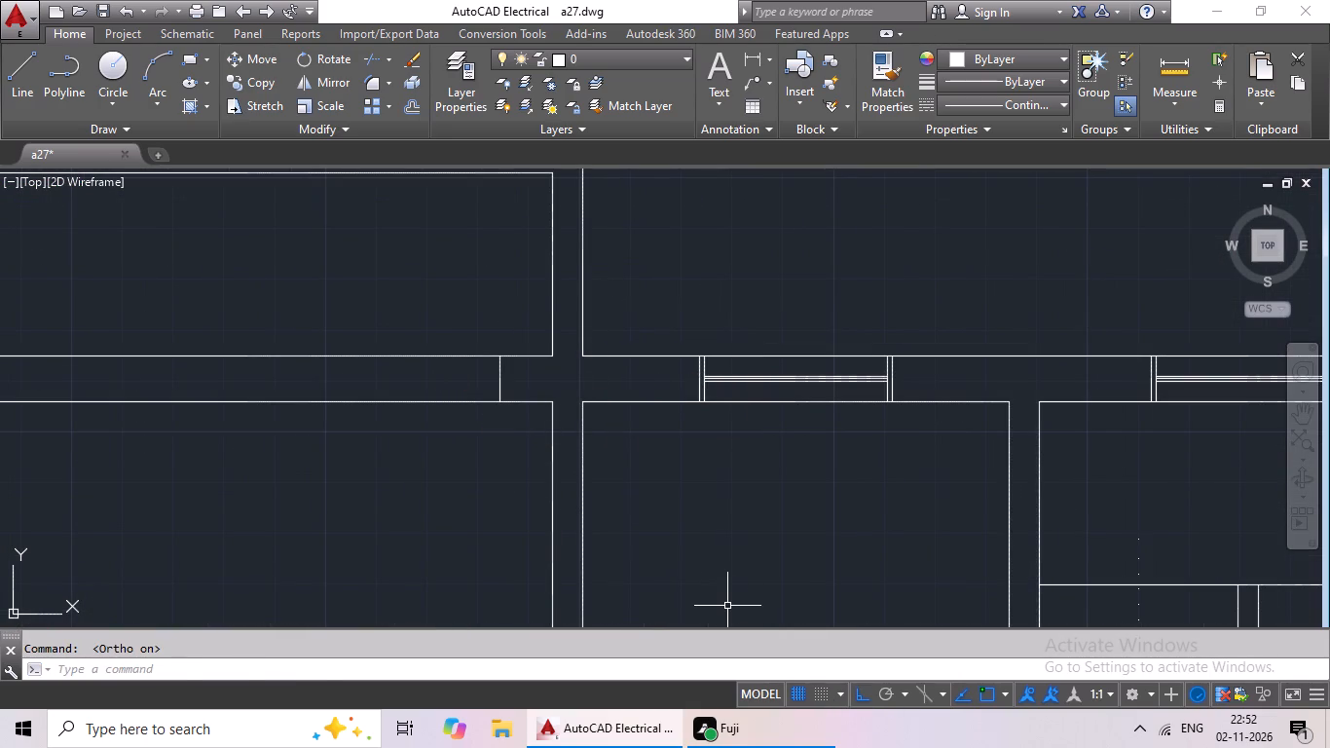
{"action": "key", "text": "o"}
{"action": "key", "text": "Return"}
{"action": "type", "text": "2'"}
{"action": "key", "text": "Return"}
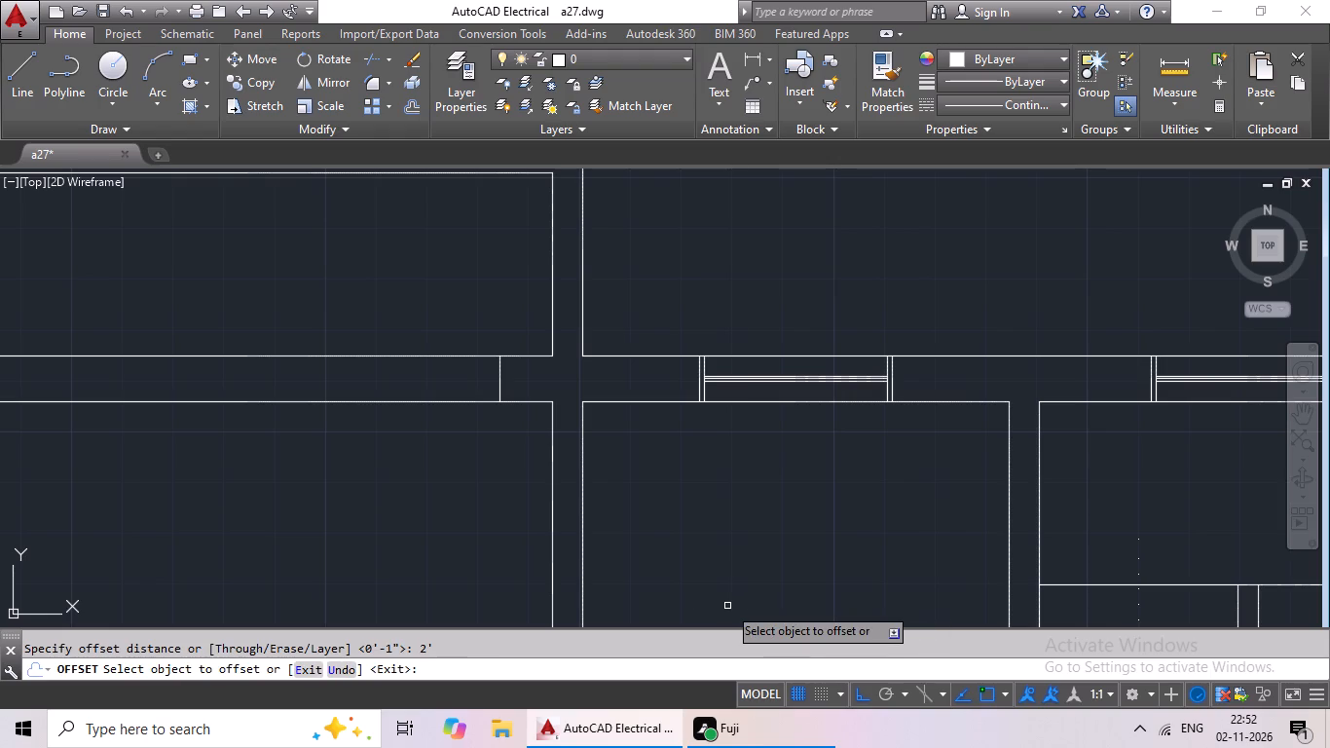
{"action": "left_click_drag", "start_coordinate": [500, 373], "coordinate": [432, 373]}
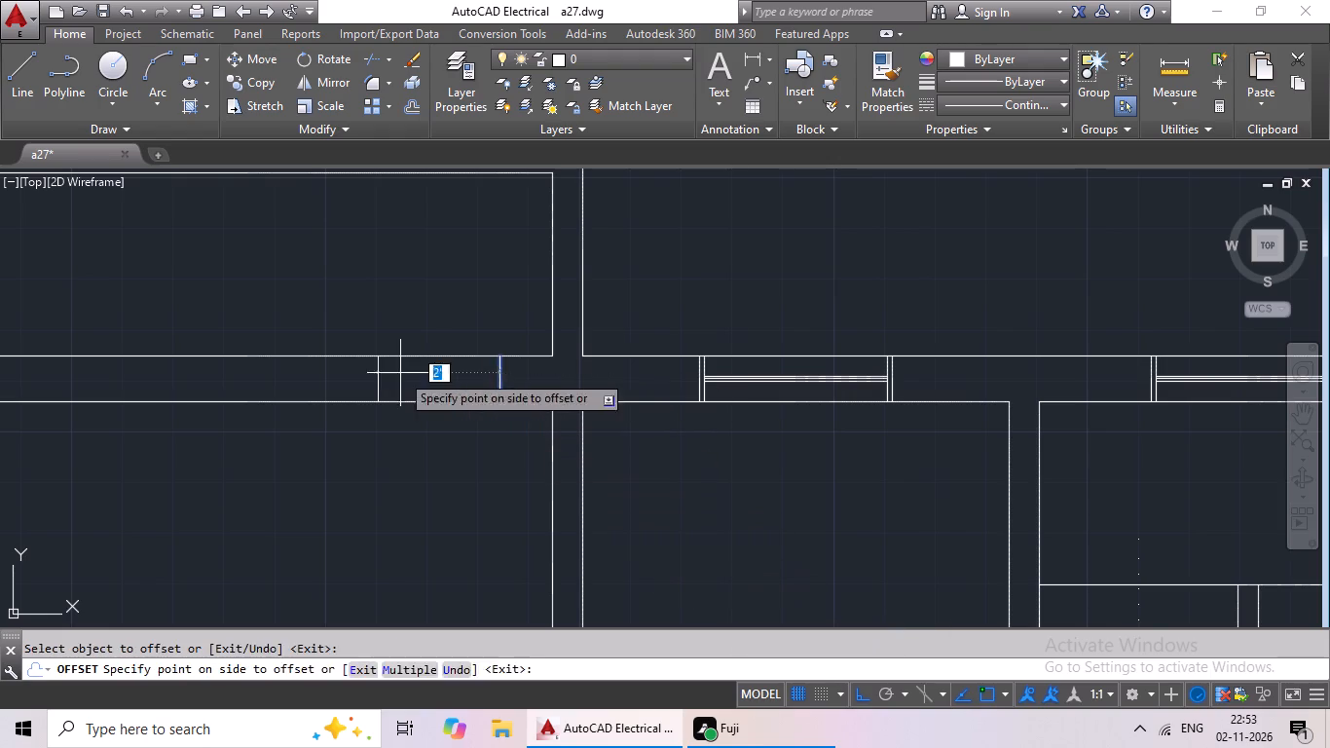
{"action": "left_click", "coordinate": [399, 372]}
{"action": "scroll", "coordinate": [591, 472], "scroll_direction": "down", "scroll_amount": 1}
Draw a line across the wall between the northeast veranda and bedroom, near that wall's west end.
{"action": "left_click", "coordinate": [16, 81]}
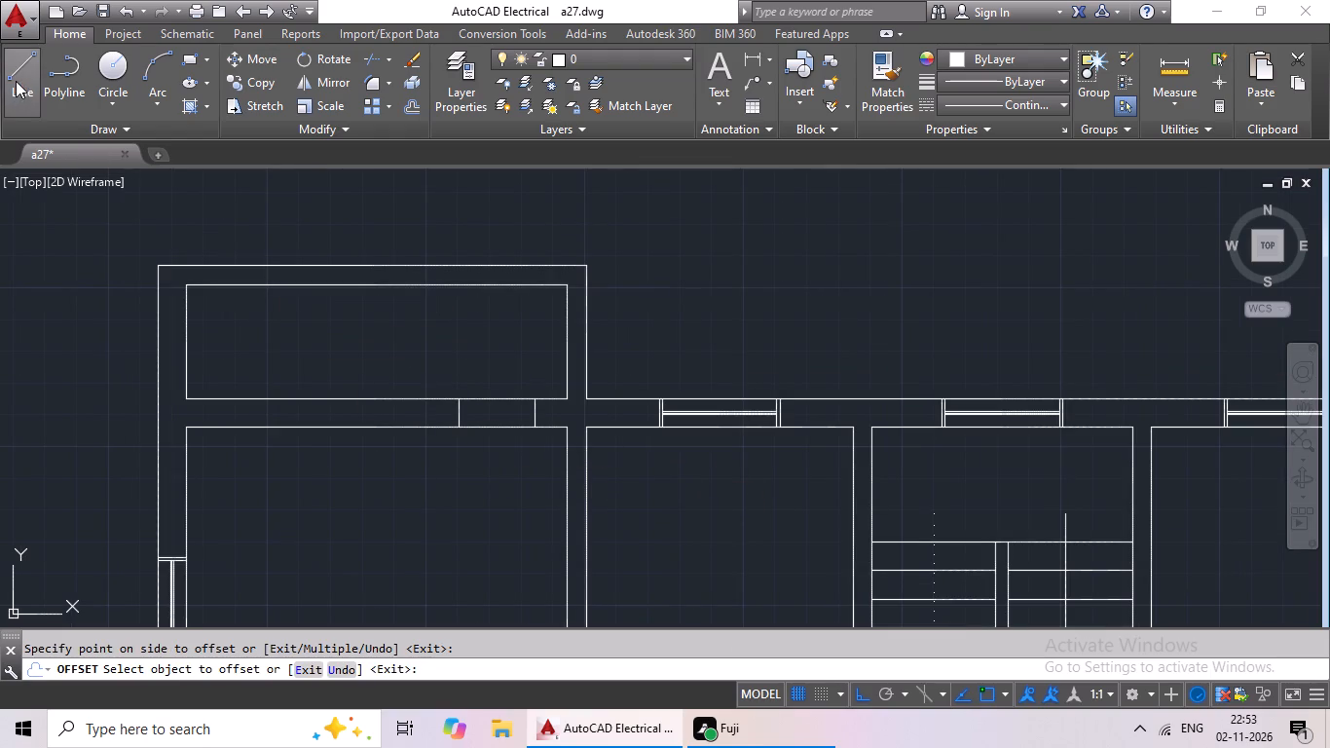
{"action": "scroll", "coordinate": [81, 195], "scroll_direction": "down", "scroll_amount": 2}
{"action": "middle_click_drag", "start_coordinate": [197, 319], "coordinate": [469, 313]}
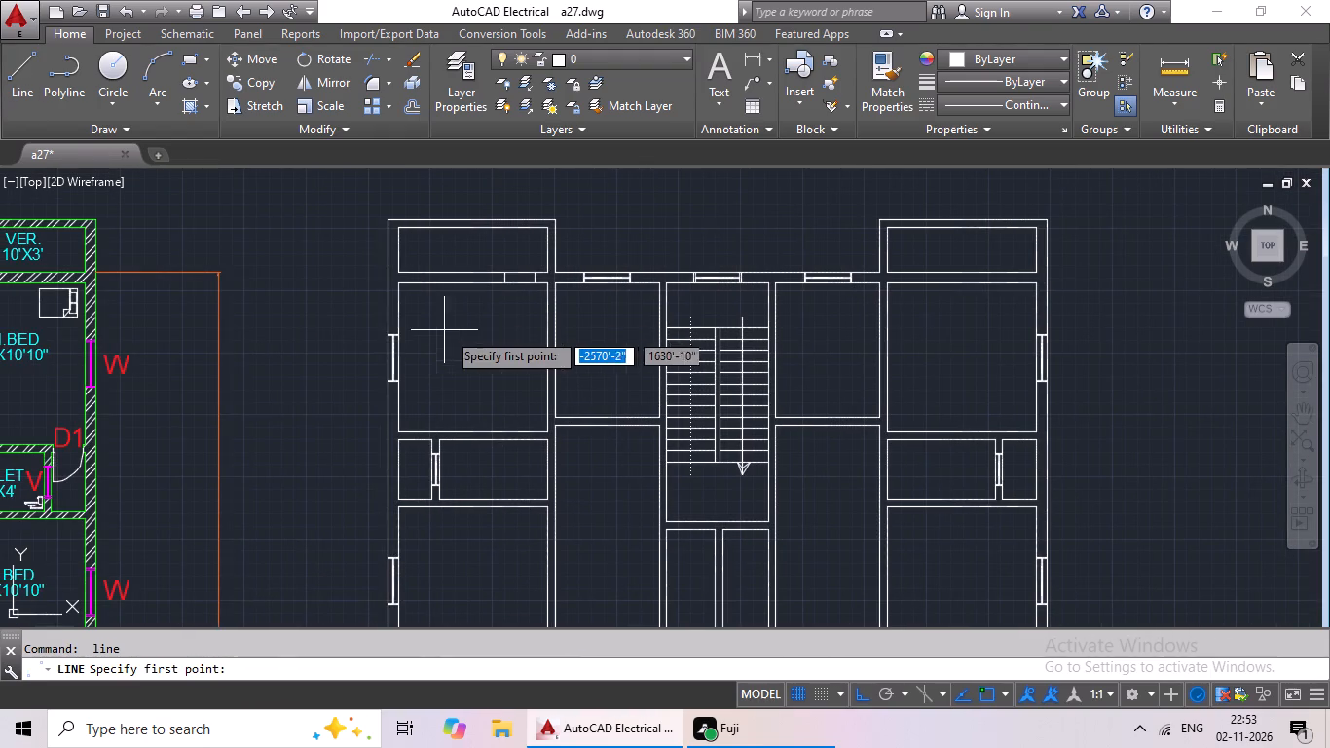
{"action": "middle_click_drag", "start_coordinate": [844, 331], "coordinate": [723, 351]}
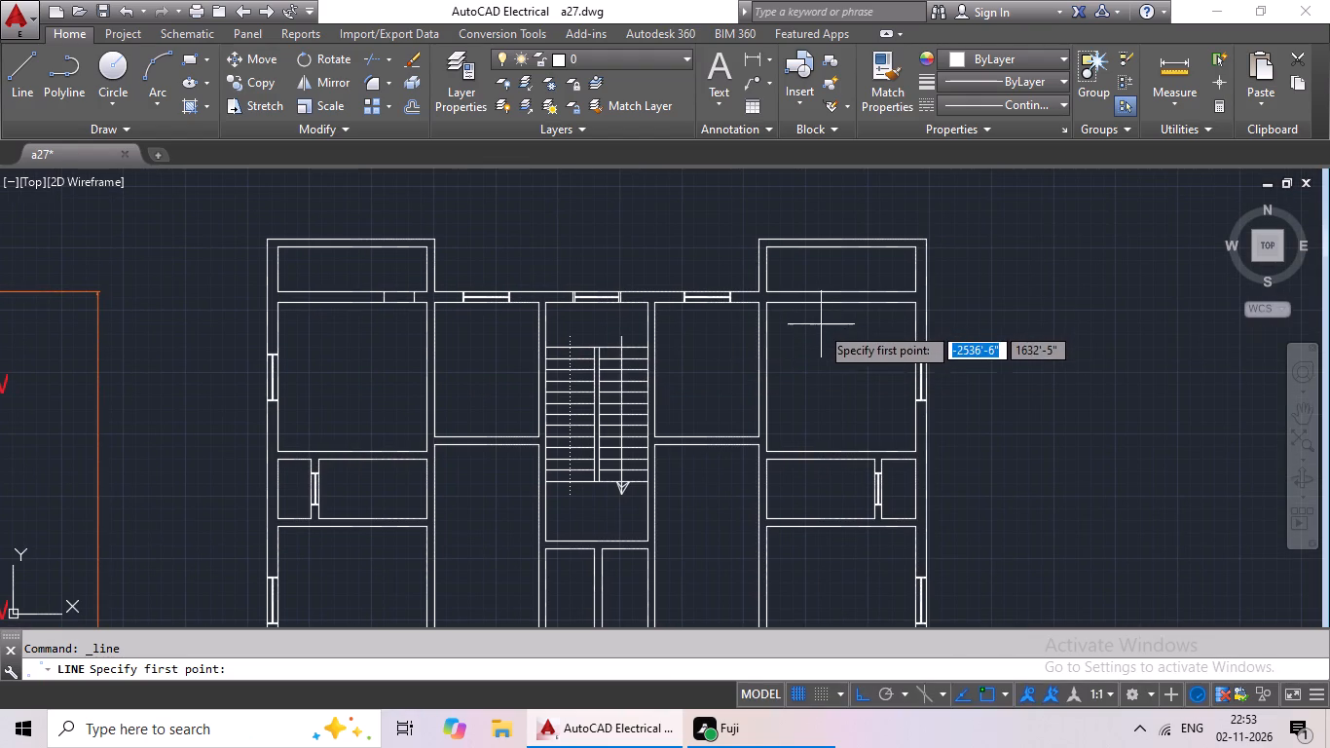
{"action": "middle_click_drag", "start_coordinate": [740, 375], "coordinate": [627, 416]}
{"action": "scroll", "coordinate": [687, 337], "scroll_direction": "up", "scroll_amount": 4}
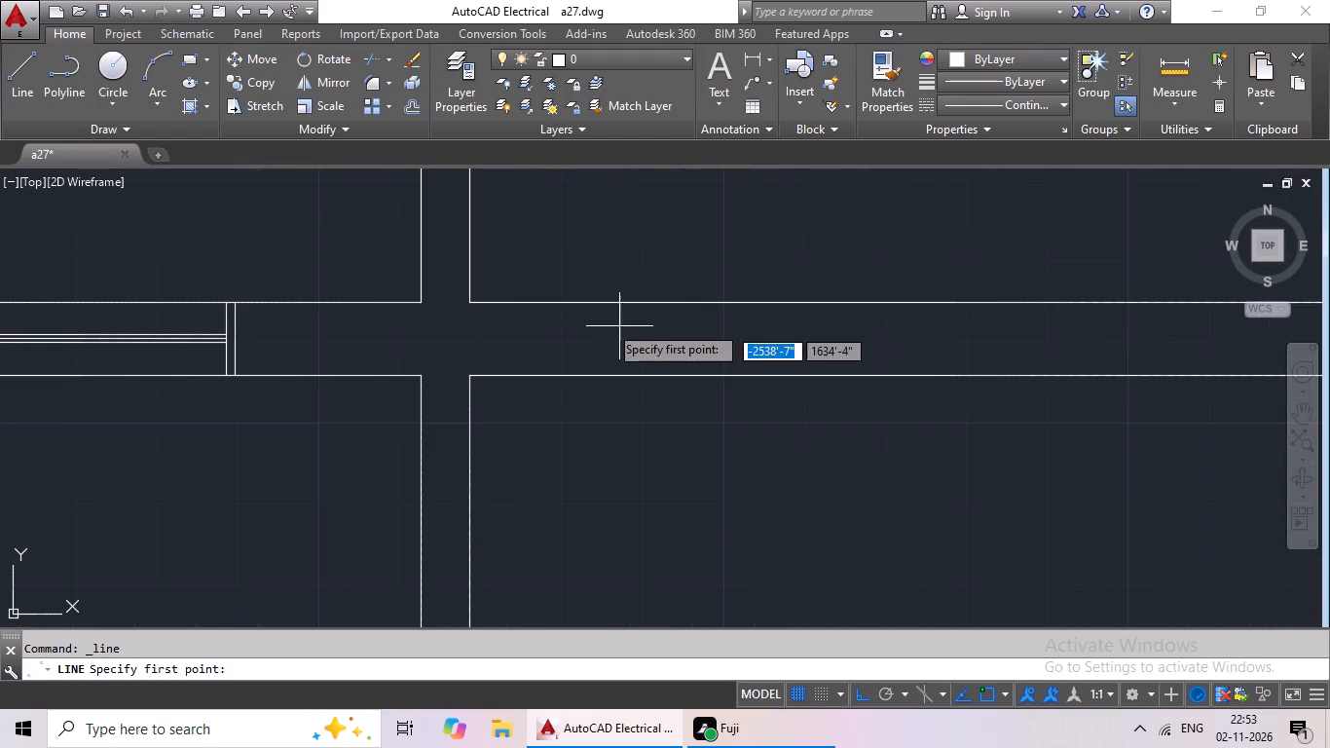
{"action": "left_click", "coordinate": [564, 302]}
{"action": "left_click_drag", "start_coordinate": [564, 376], "coordinate": [584, 375]}
{"action": "key", "text": "Escape"}
{"action": "key", "text": "Escape"}
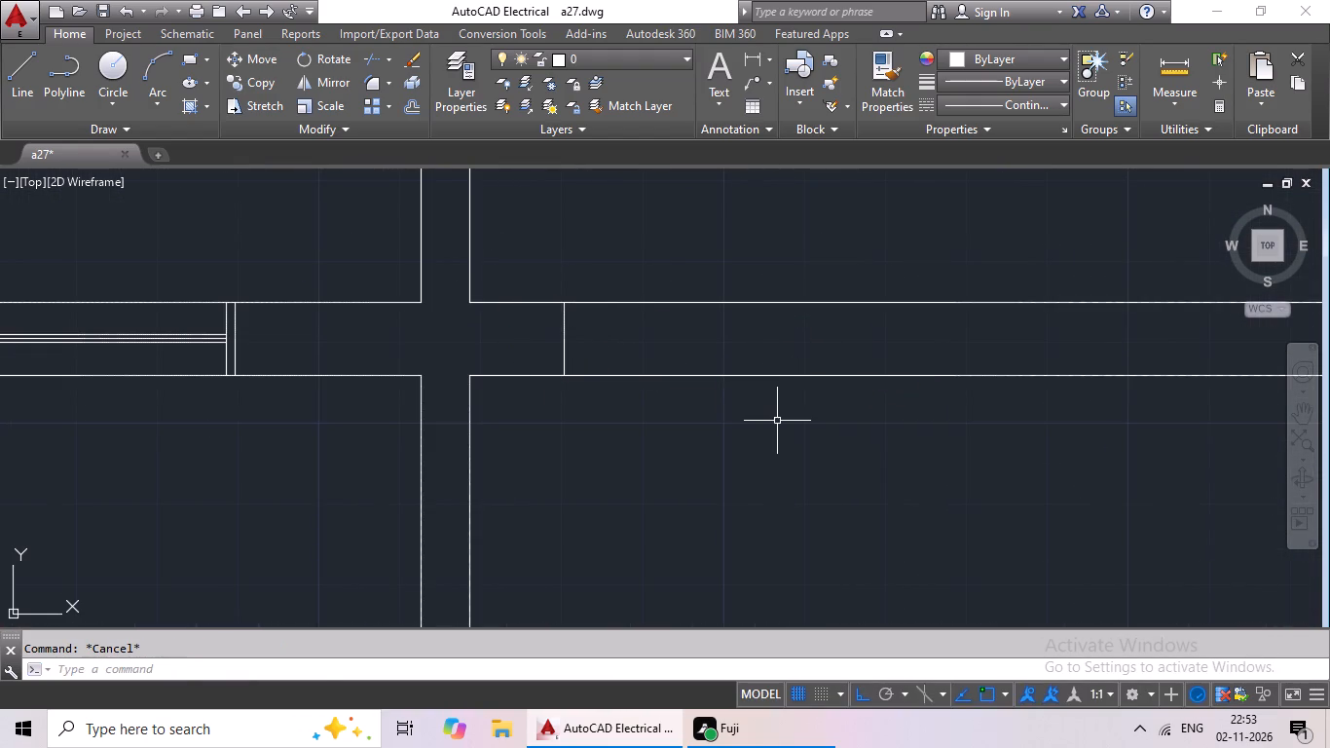
Offset the northeast veranda wall's crossing line 2' to the east.
{"action": "key", "text": "o"}
{"action": "key", "text": "Return"}
{"action": "type", "text": "2'"}
{"action": "key", "text": "Return"}
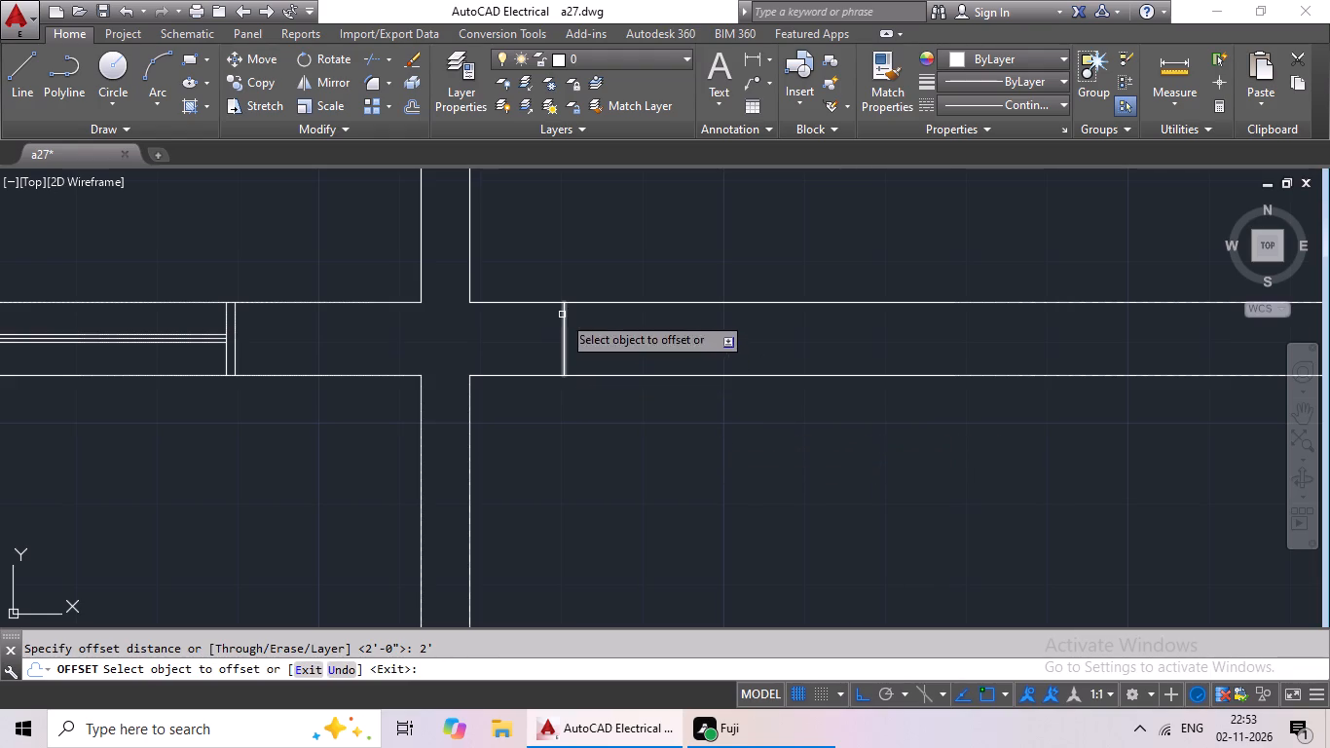
{"action": "left_click_drag", "start_coordinate": [562, 315], "coordinate": [575, 321]}
{"action": "left_click_drag", "start_coordinate": [685, 331], "coordinate": [695, 348]}
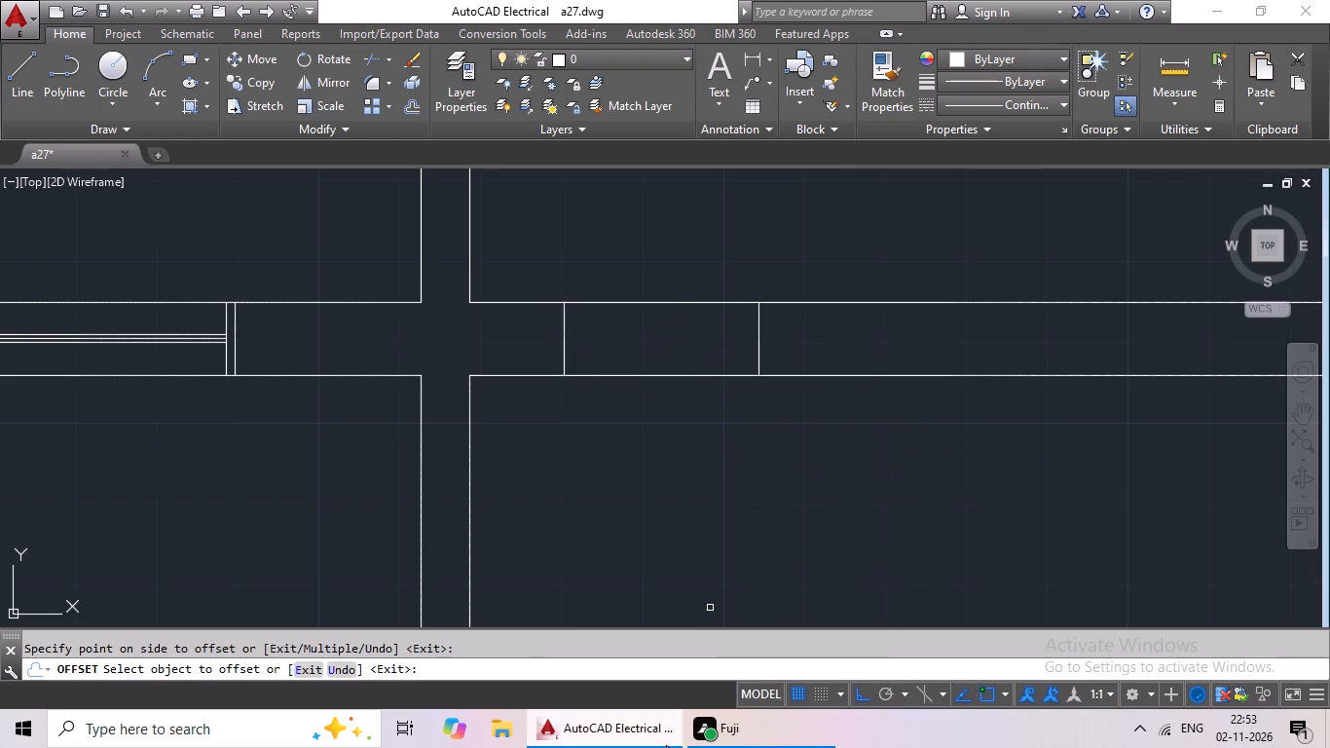
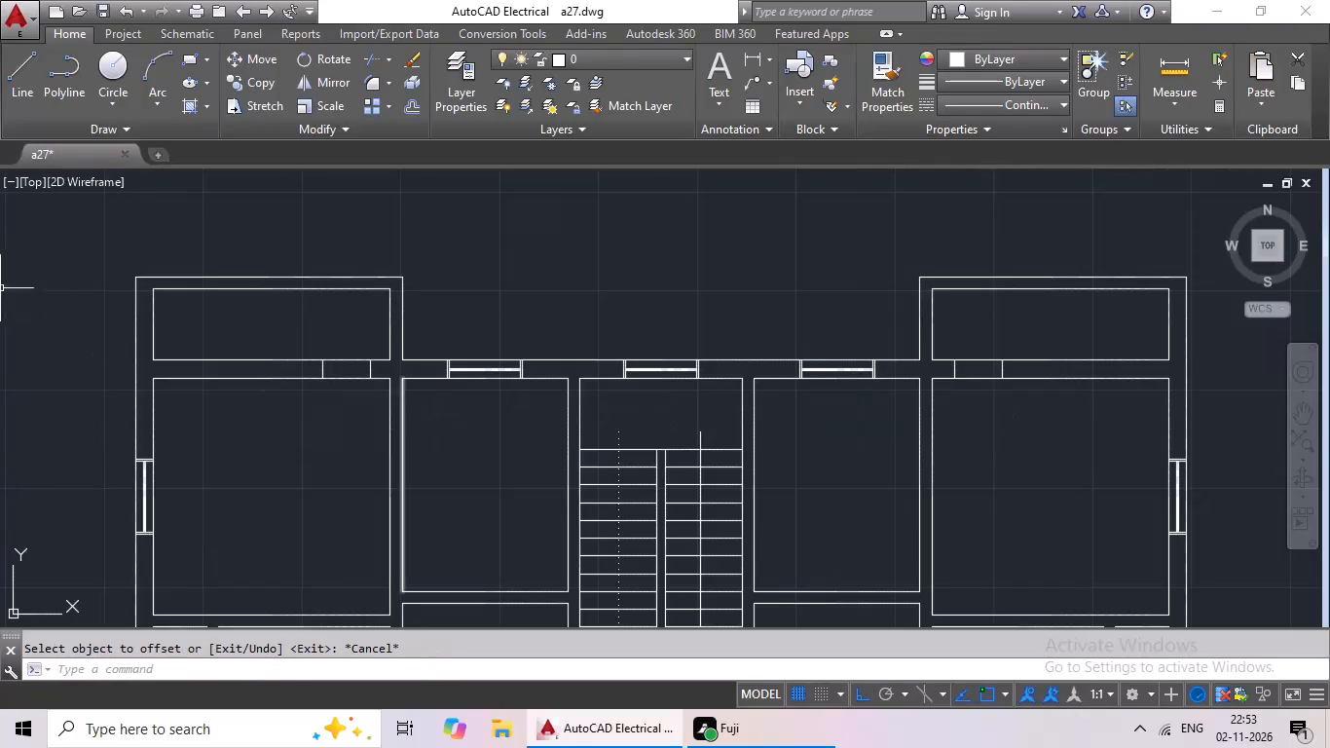
Draw a line across the wall between the northwest bedroom and the adjoining kitchen, toward the wall's south end.
{"action": "scroll", "coordinate": [36, 288], "scroll_direction": "down", "scroll_amount": 2}
{"action": "middle_click_drag", "start_coordinate": [183, 380], "coordinate": [574, 304]}
{"action": "scroll", "coordinate": [481, 329], "scroll_direction": "down", "scroll_amount": 1}
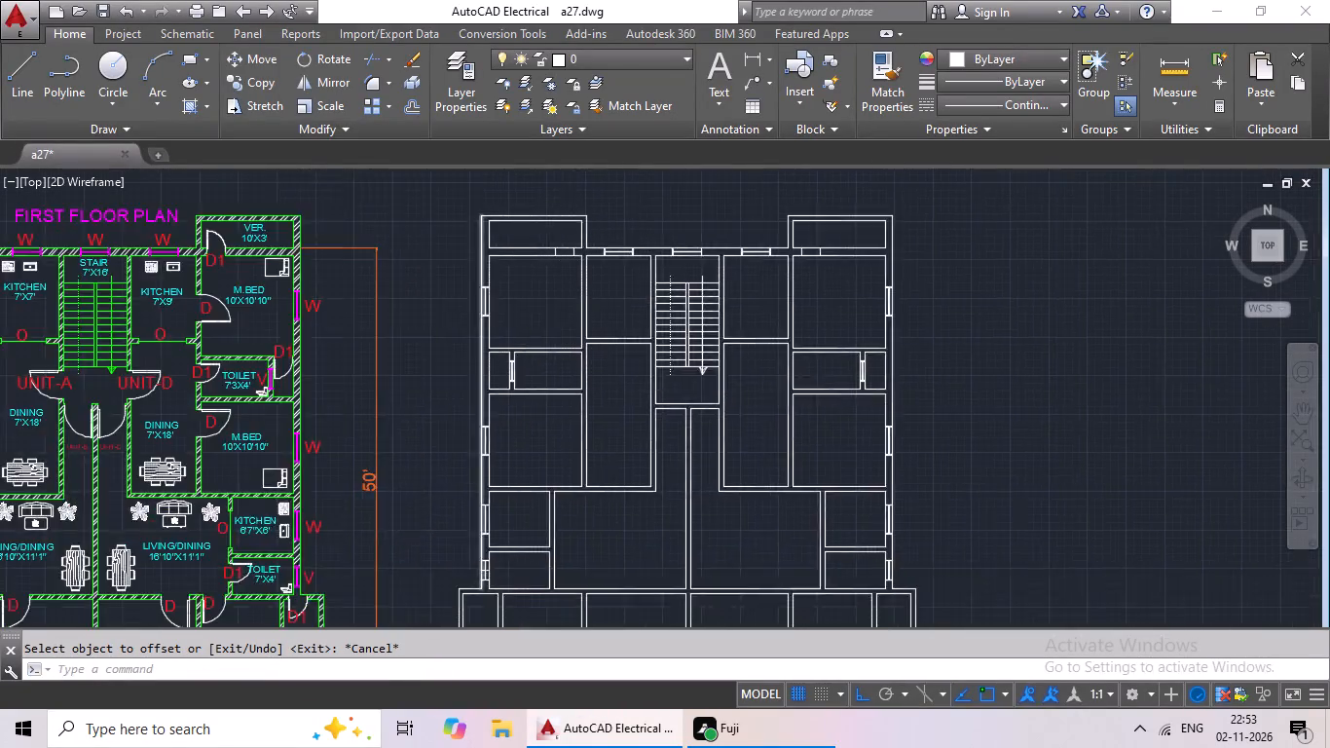
{"action": "scroll", "coordinate": [480, 327], "scroll_direction": "up", "scroll_amount": 2}
{"action": "middle_click_drag", "start_coordinate": [513, 324], "coordinate": [419, 387]}
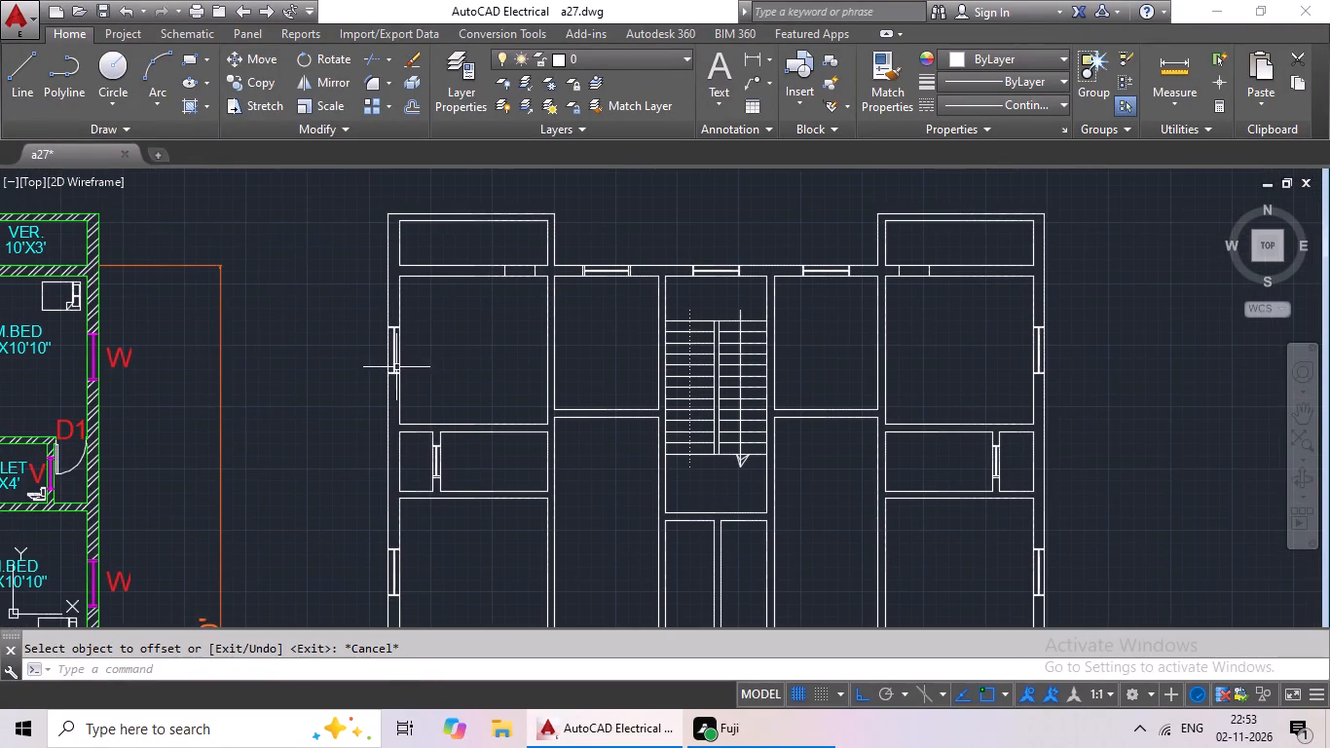
{"action": "left_click", "coordinate": [18, 67]}
{"action": "scroll", "coordinate": [569, 358], "scroll_direction": "up", "scroll_amount": 3}
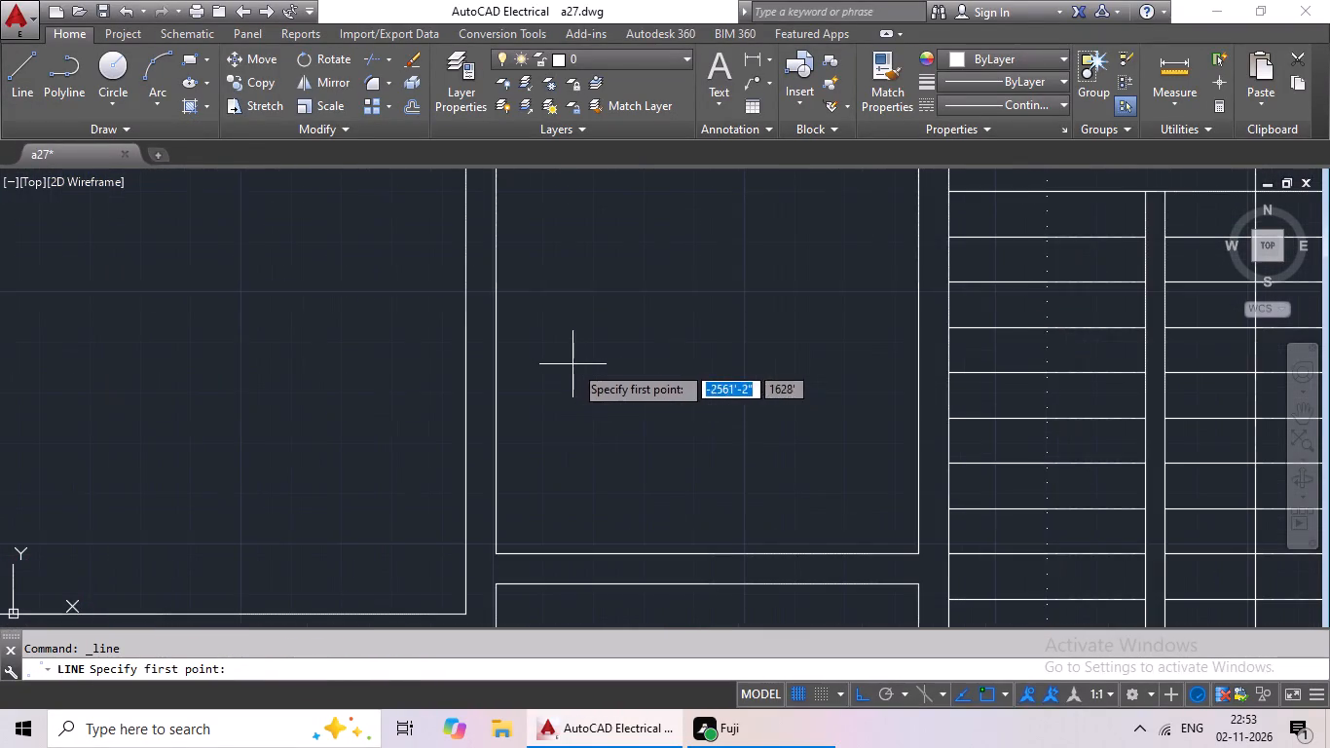
{"action": "middle_click_drag", "start_coordinate": [582, 385], "coordinate": [579, 304]}
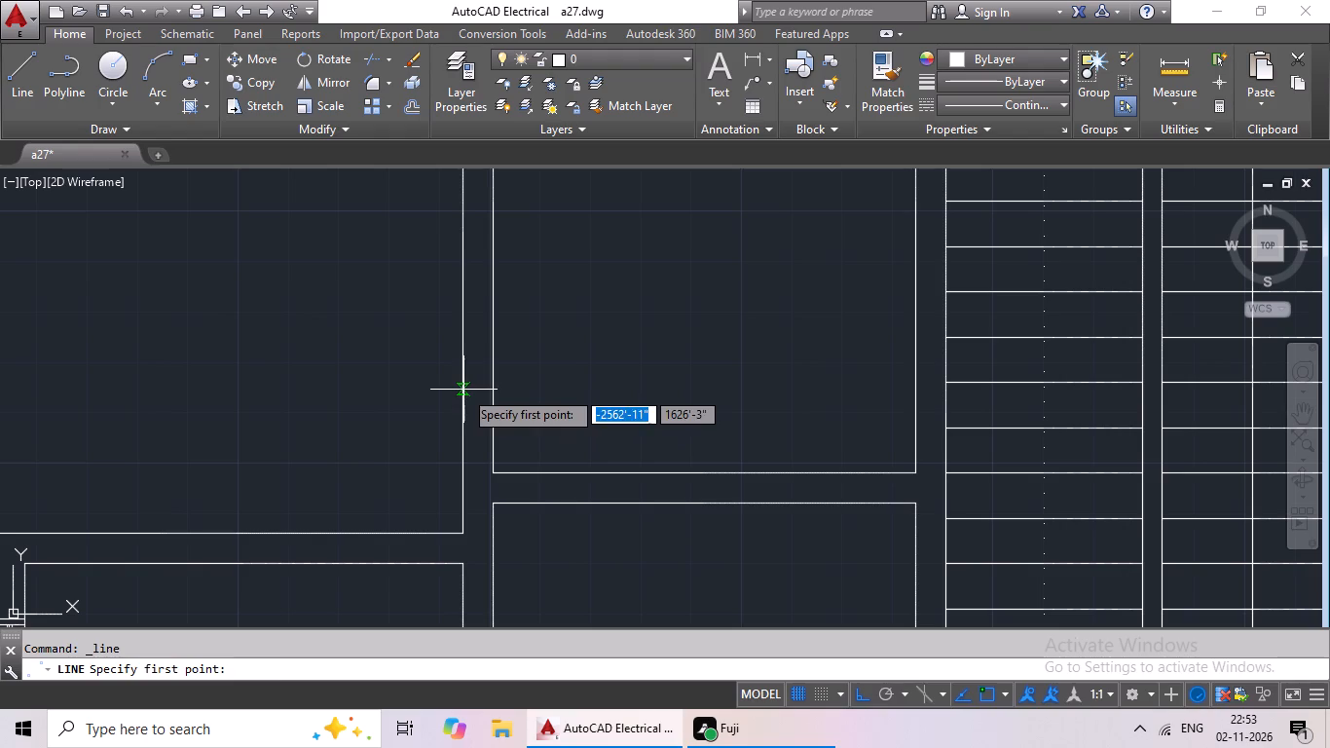
{"action": "left_click", "coordinate": [462, 390]}
{"action": "left_click_drag", "start_coordinate": [490, 388], "coordinate": [501, 387]}
{"action": "key", "text": "Escape"}
Draw a line across the wall between the northeast bedroom and the adjoining kitchen, toward the wall's south end.
{"action": "left_click", "coordinate": [17, 93]}
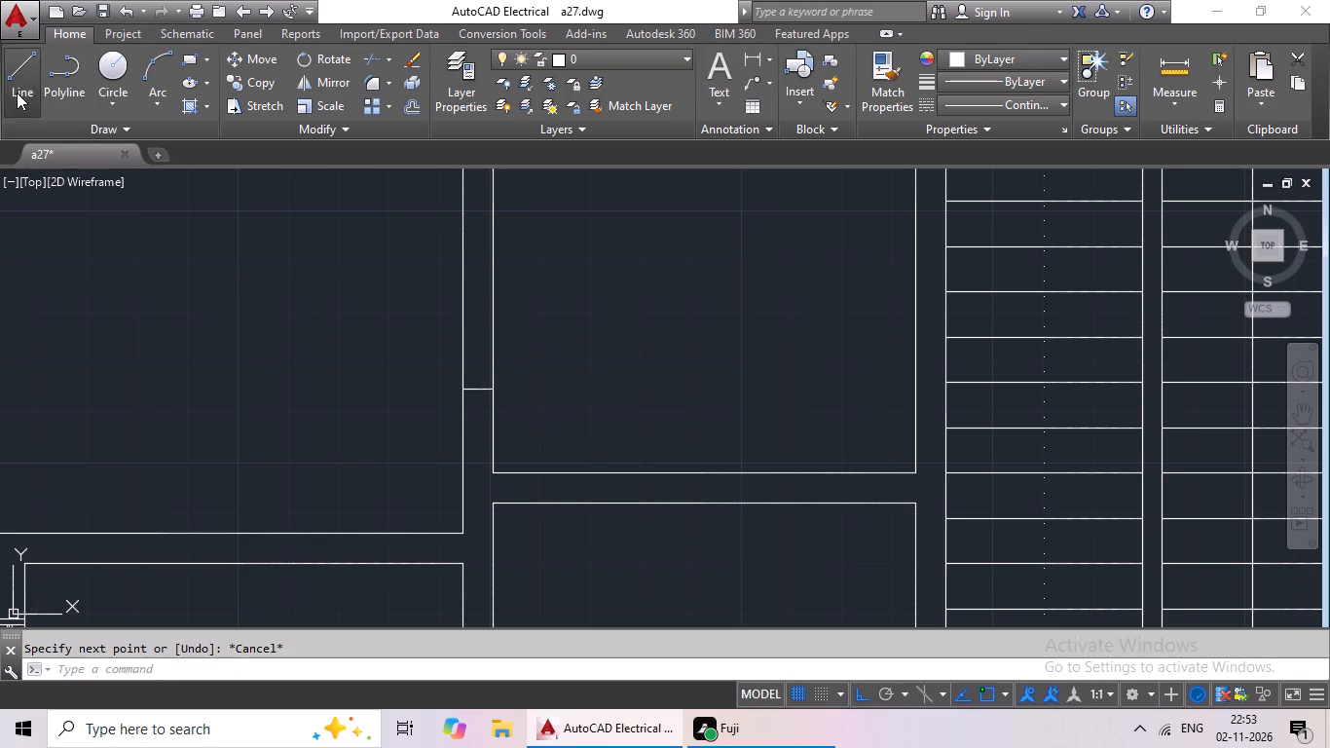
{"action": "scroll", "coordinate": [473, 290], "scroll_direction": "down", "scroll_amount": 1}
{"action": "middle_click_drag", "start_coordinate": [548, 340], "coordinate": [223, 398]}
{"action": "middle_click_drag", "start_coordinate": [810, 392], "coordinate": [459, 454]}
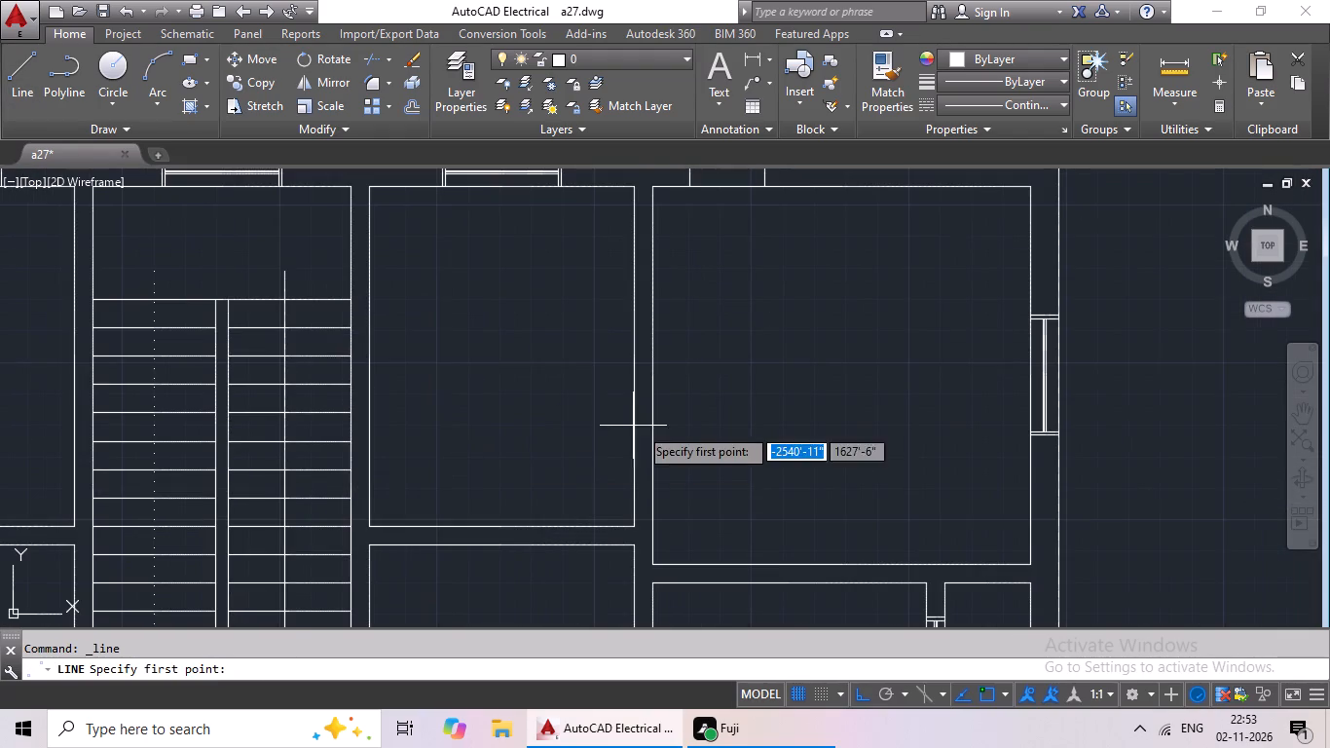
{"action": "left_click", "coordinate": [635, 450]}
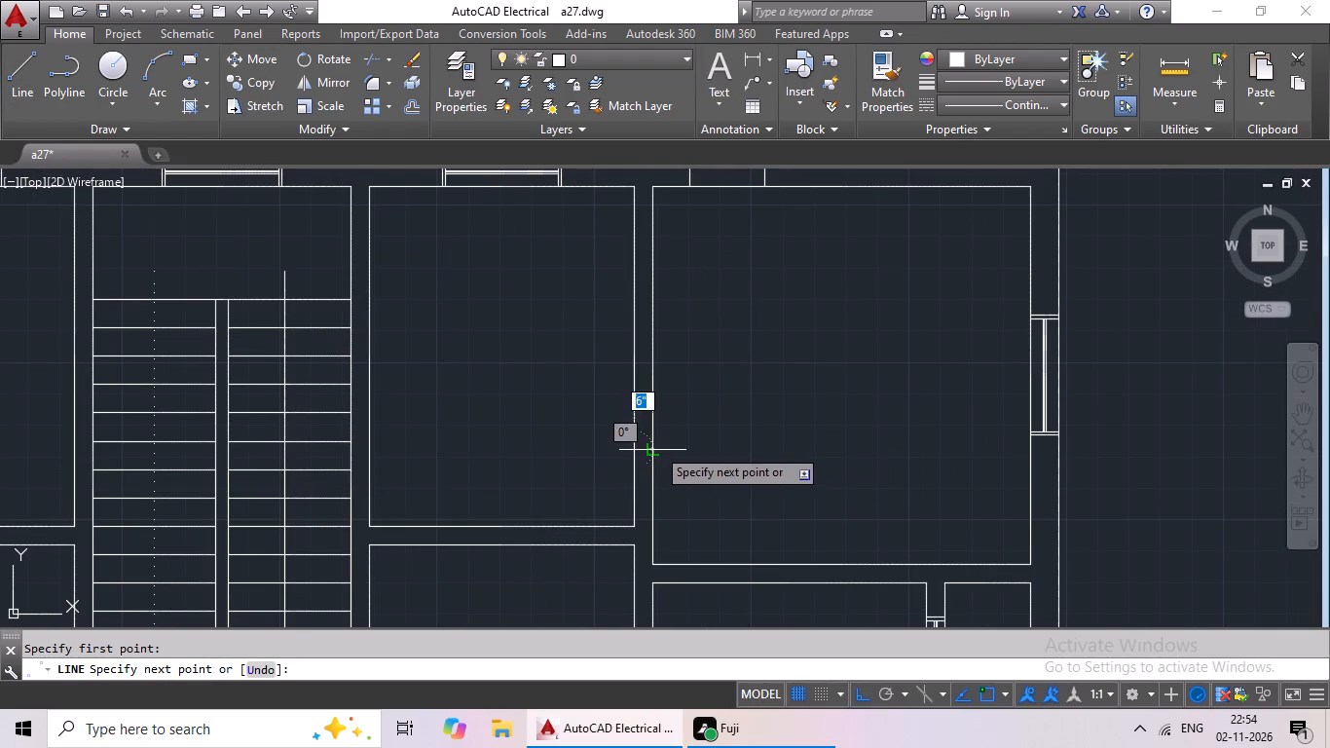
{"action": "left_click", "coordinate": [655, 447]}
{"action": "key", "text": "Escape"}
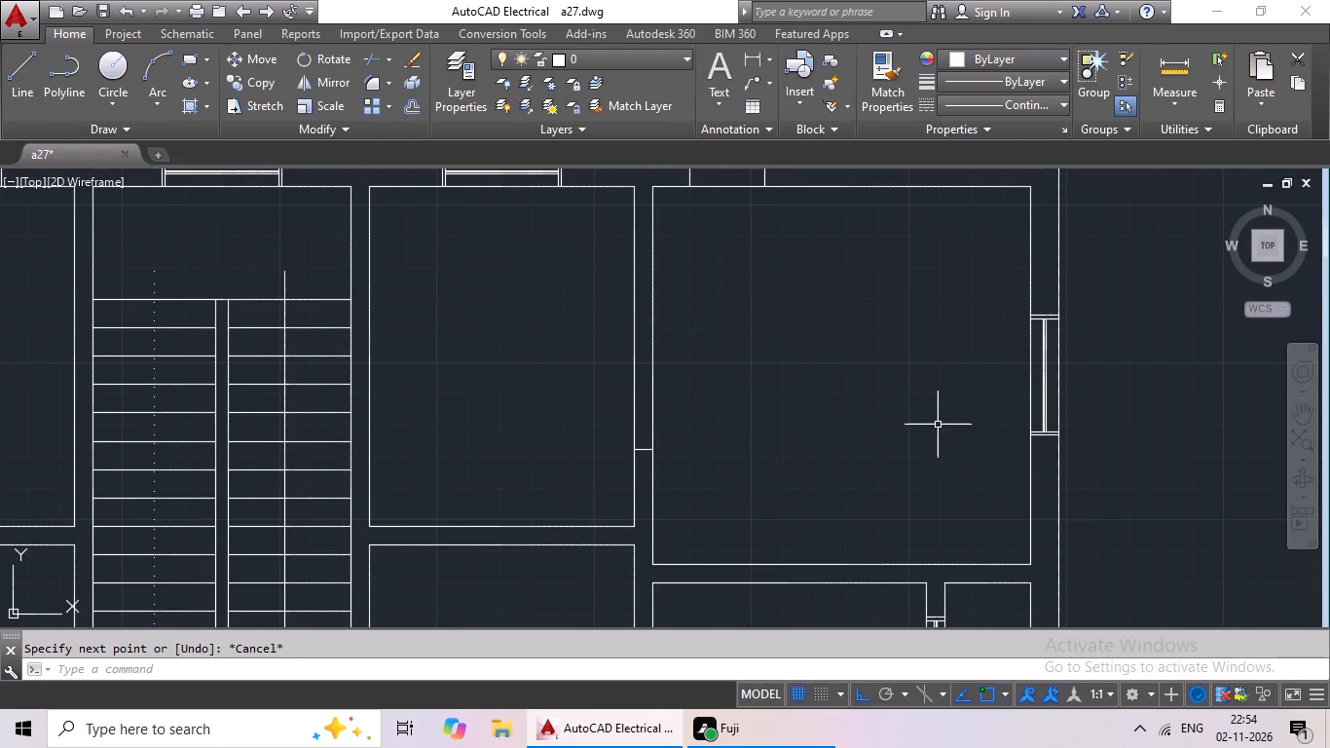
{"action": "key", "text": "Escape"}
{"action": "key", "text": "Escape"}
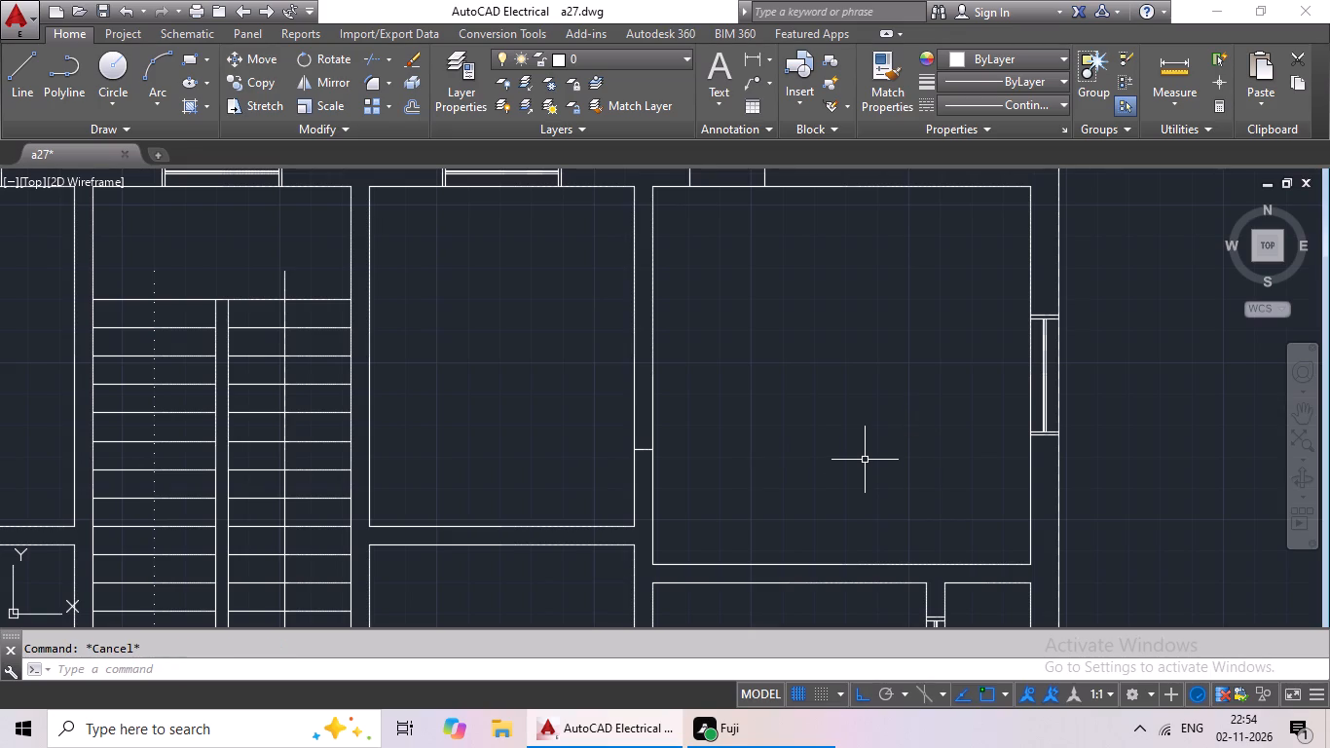
{"action": "key", "text": "Escape"}
{"action": "key", "text": "Escape"}
{"action": "key", "text": "Escape"}
Offset the northeast bedroom wall's crossing line 3' to the north.
{"action": "key", "text": "o"}
{"action": "key", "text": "Return"}
{"action": "type", "text": "3'"}
{"action": "key", "text": "Return"}
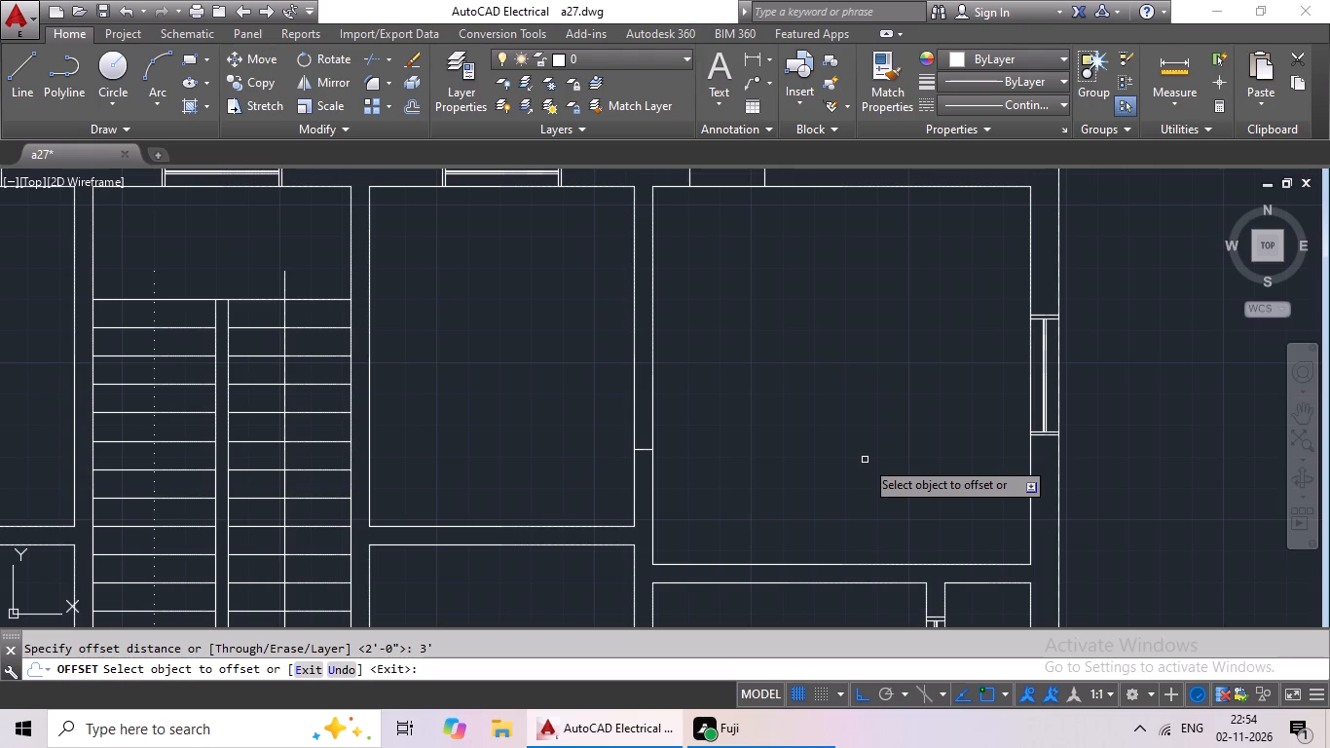
{"action": "left_click", "coordinate": [642, 451]}
{"action": "left_click", "coordinate": [648, 430]}
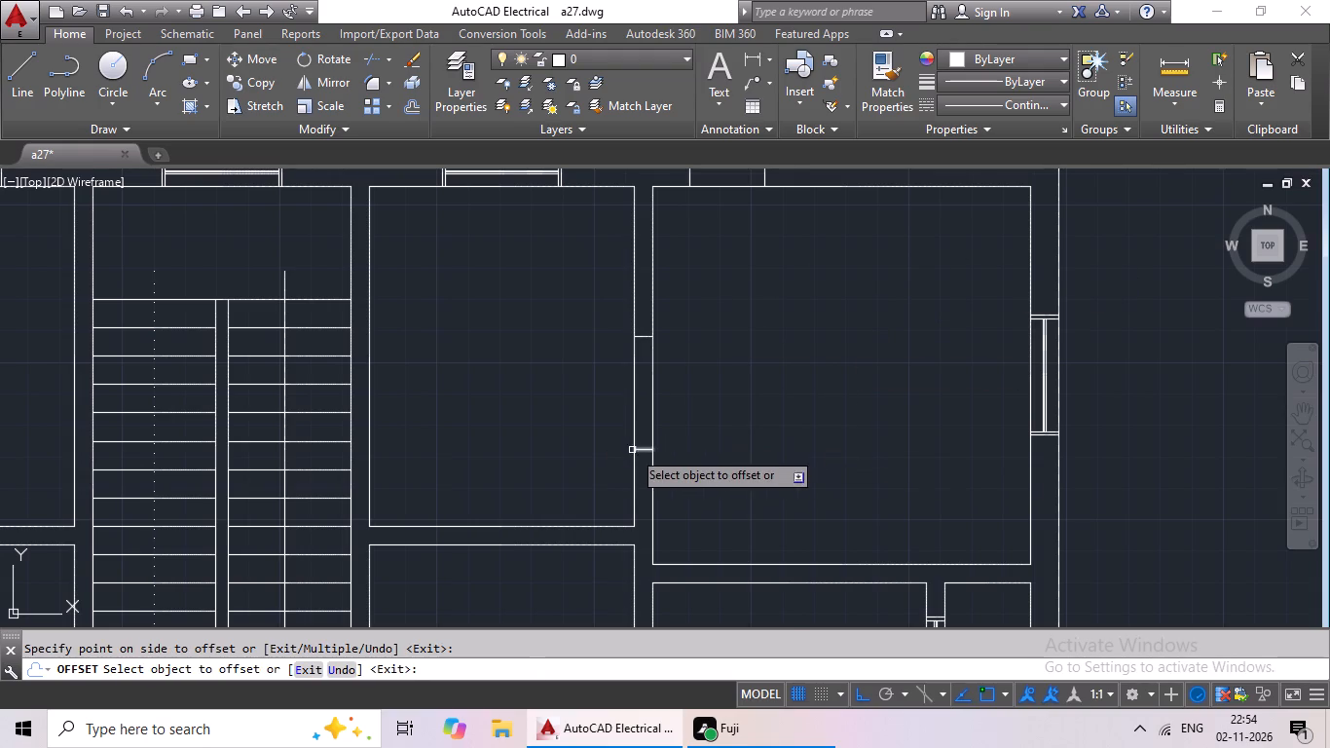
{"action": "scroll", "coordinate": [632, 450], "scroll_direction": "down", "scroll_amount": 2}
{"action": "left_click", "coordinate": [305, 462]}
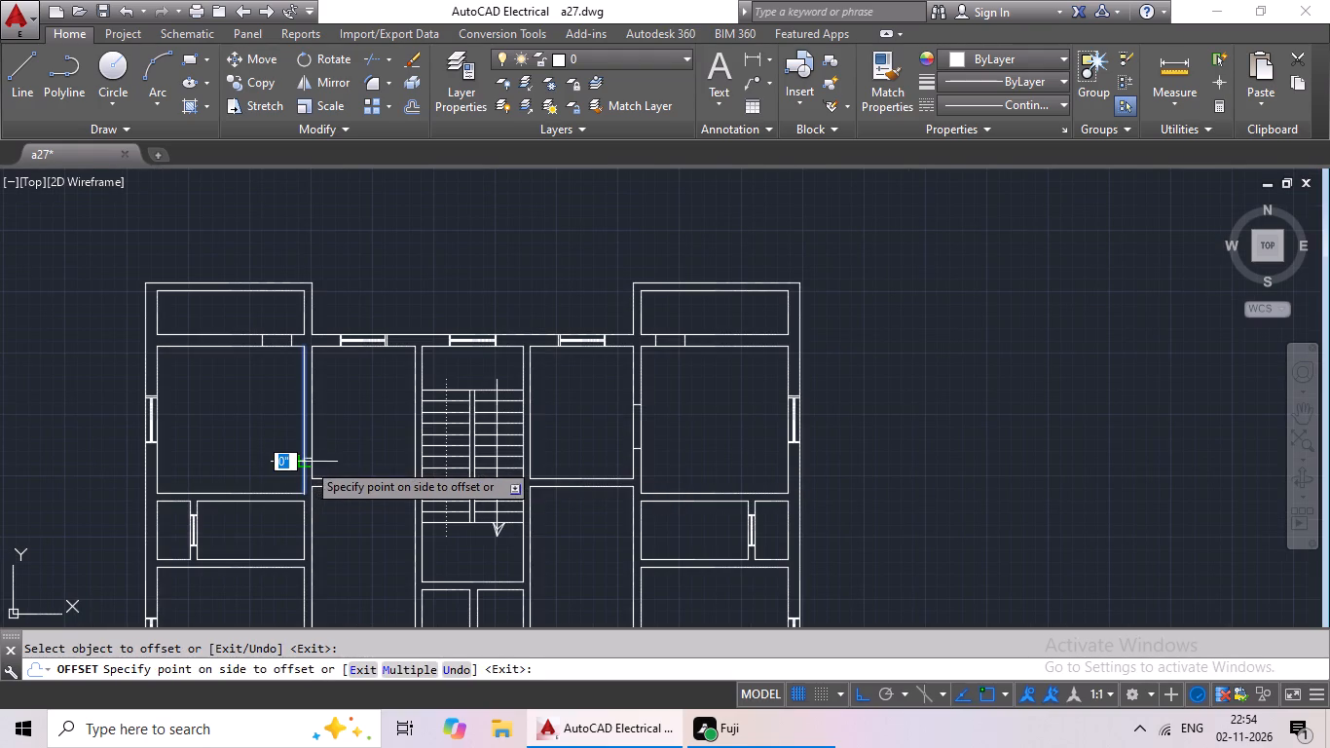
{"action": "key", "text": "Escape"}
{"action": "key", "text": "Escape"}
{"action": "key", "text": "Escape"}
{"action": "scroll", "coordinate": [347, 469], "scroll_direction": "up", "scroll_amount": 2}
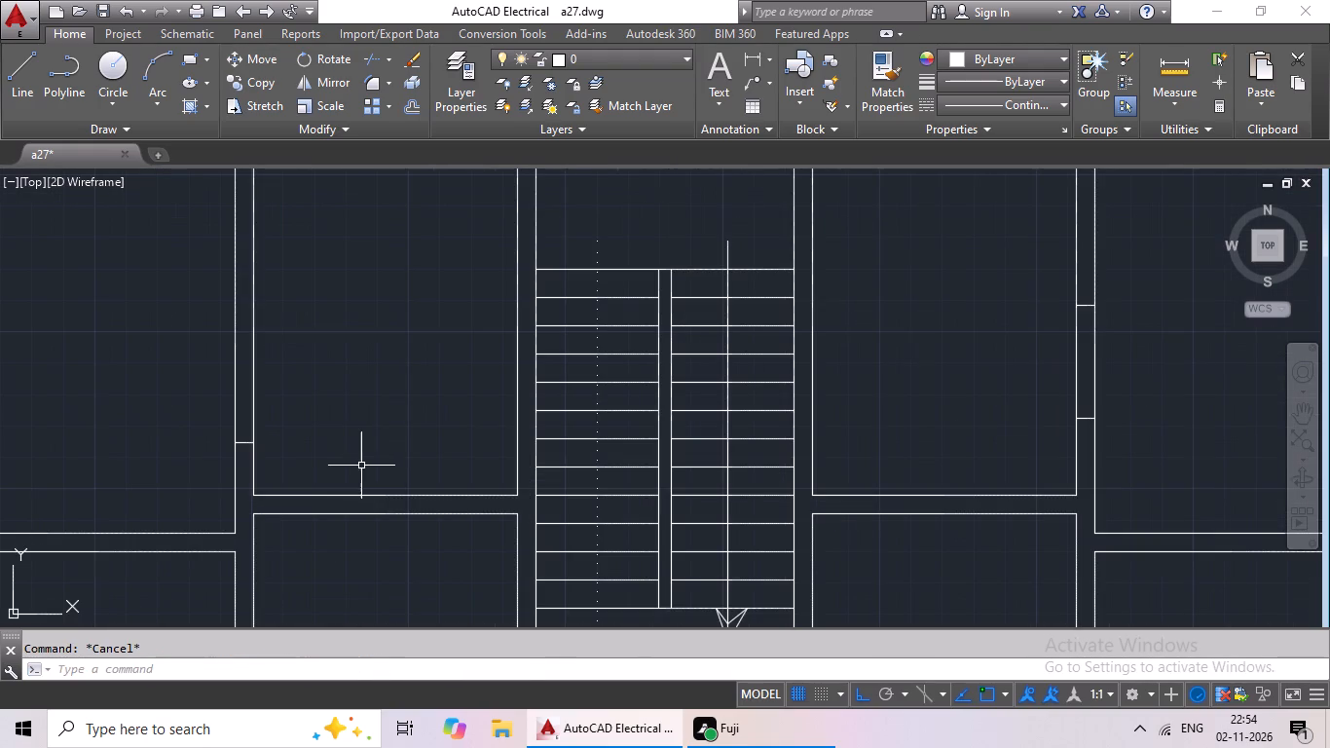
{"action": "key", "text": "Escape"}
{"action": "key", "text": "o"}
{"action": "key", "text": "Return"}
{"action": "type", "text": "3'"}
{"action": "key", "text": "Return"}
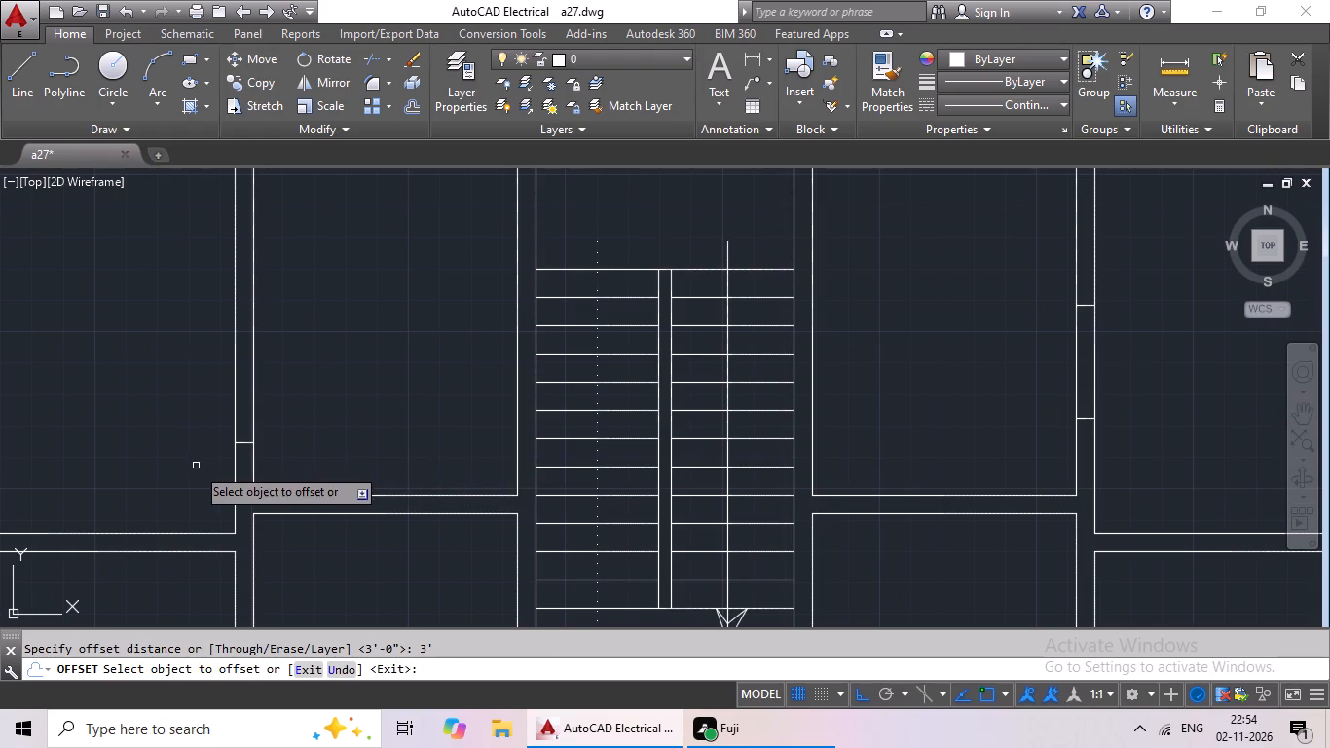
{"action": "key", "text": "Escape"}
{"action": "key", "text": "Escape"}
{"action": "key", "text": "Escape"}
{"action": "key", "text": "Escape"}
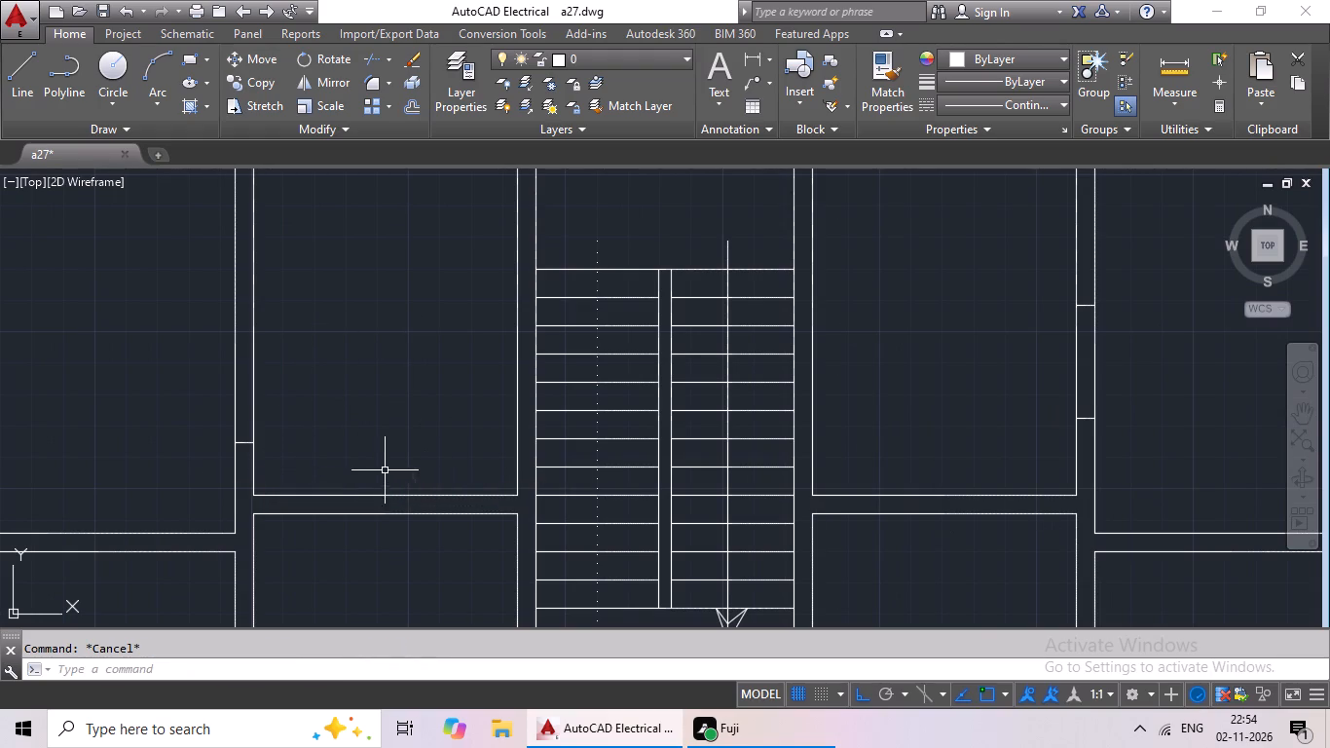
Offset the crossing line in the wall between the northwest bedroom and kitchen 3' to the north.
{"action": "key", "text": "Escape"}
{"action": "key", "text": "o"}
{"action": "key", "text": "Return"}
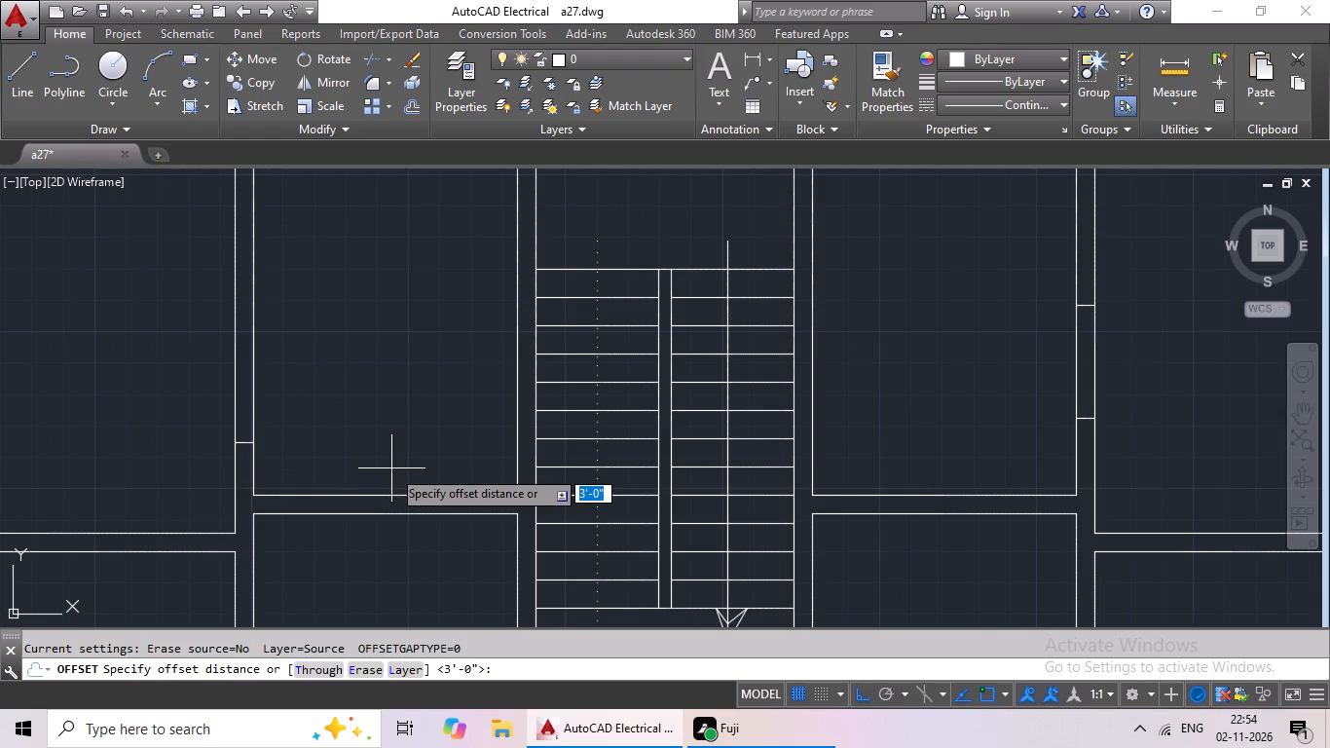
{"action": "type", "text": "3'"}
{"action": "key", "text": "Return"}
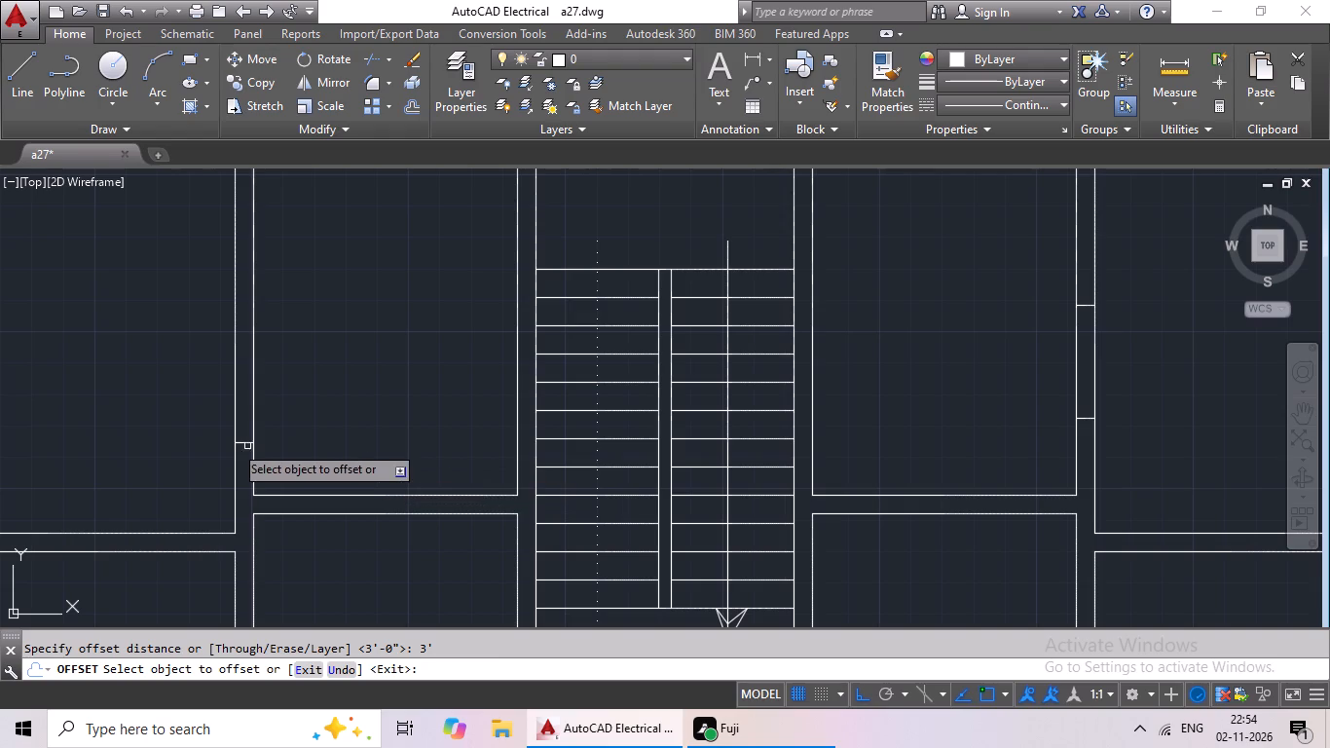
{"action": "left_click_drag", "start_coordinate": [247, 445], "coordinate": [250, 430]}
{"action": "left_click", "coordinate": [250, 412]}
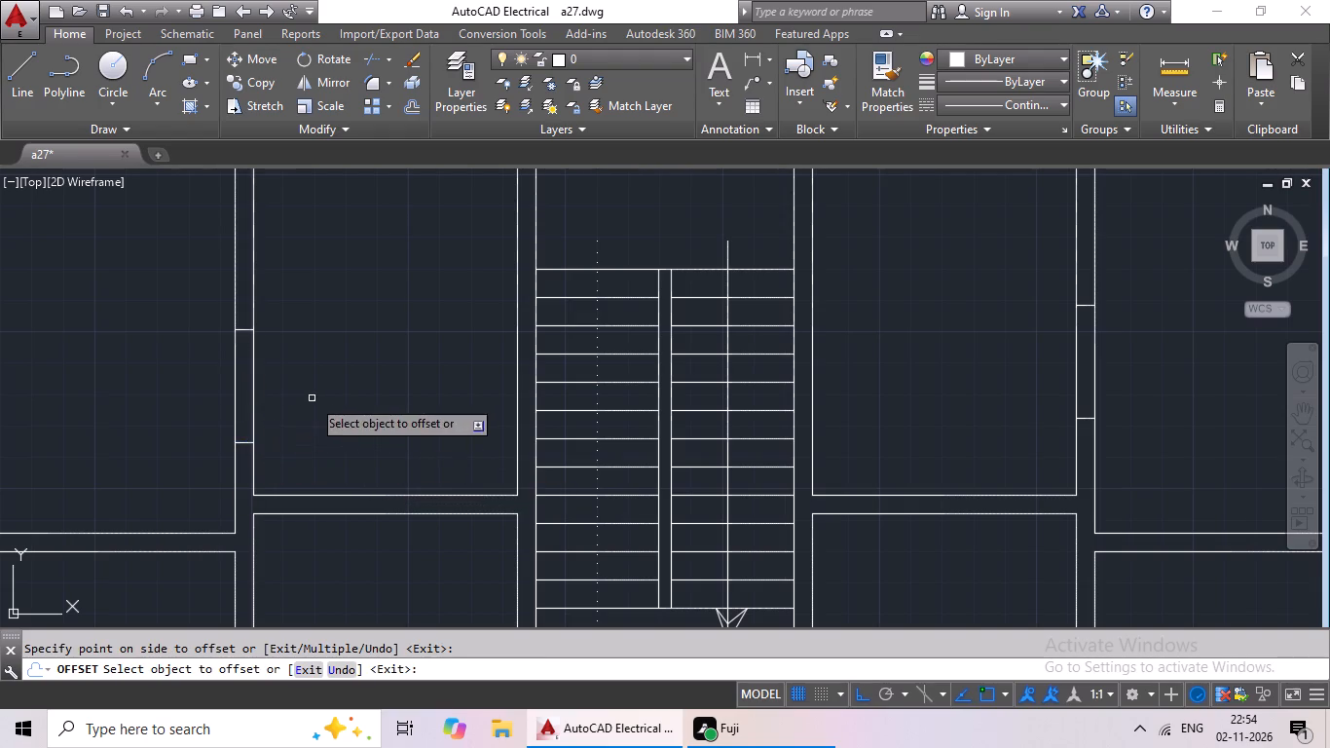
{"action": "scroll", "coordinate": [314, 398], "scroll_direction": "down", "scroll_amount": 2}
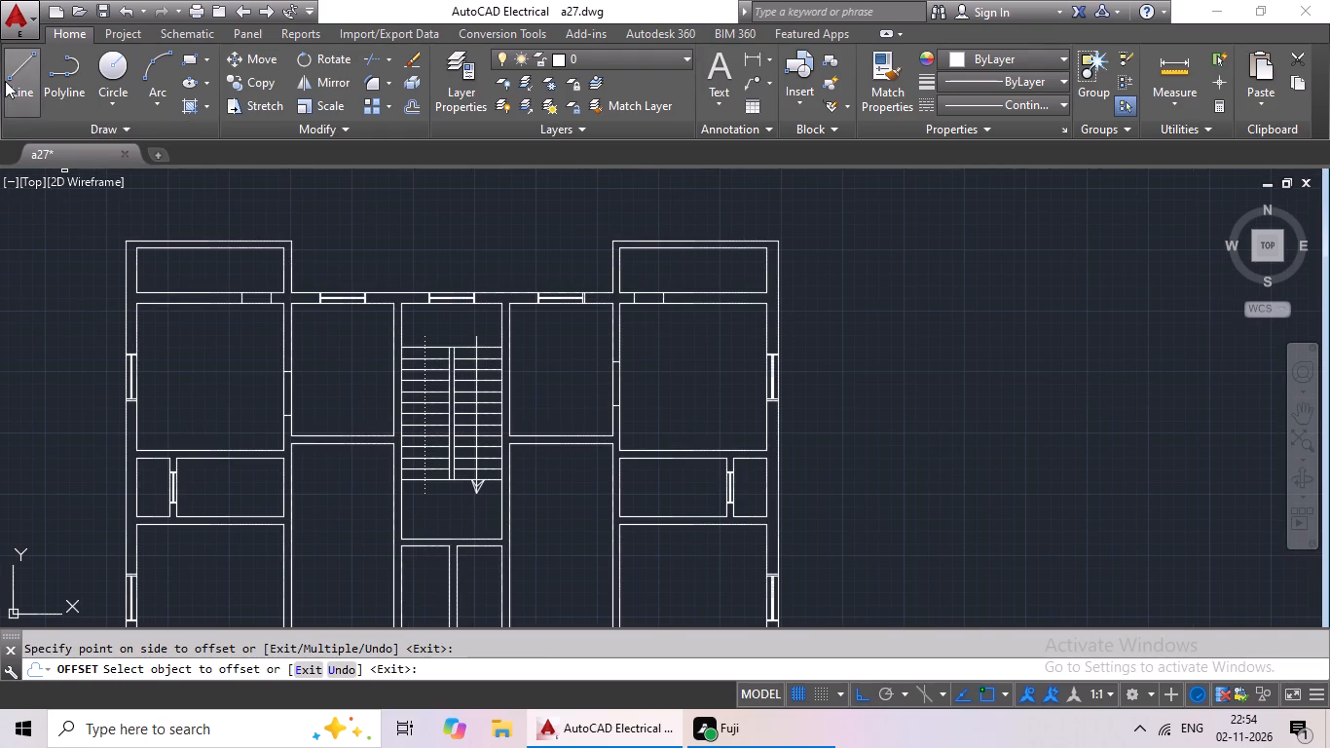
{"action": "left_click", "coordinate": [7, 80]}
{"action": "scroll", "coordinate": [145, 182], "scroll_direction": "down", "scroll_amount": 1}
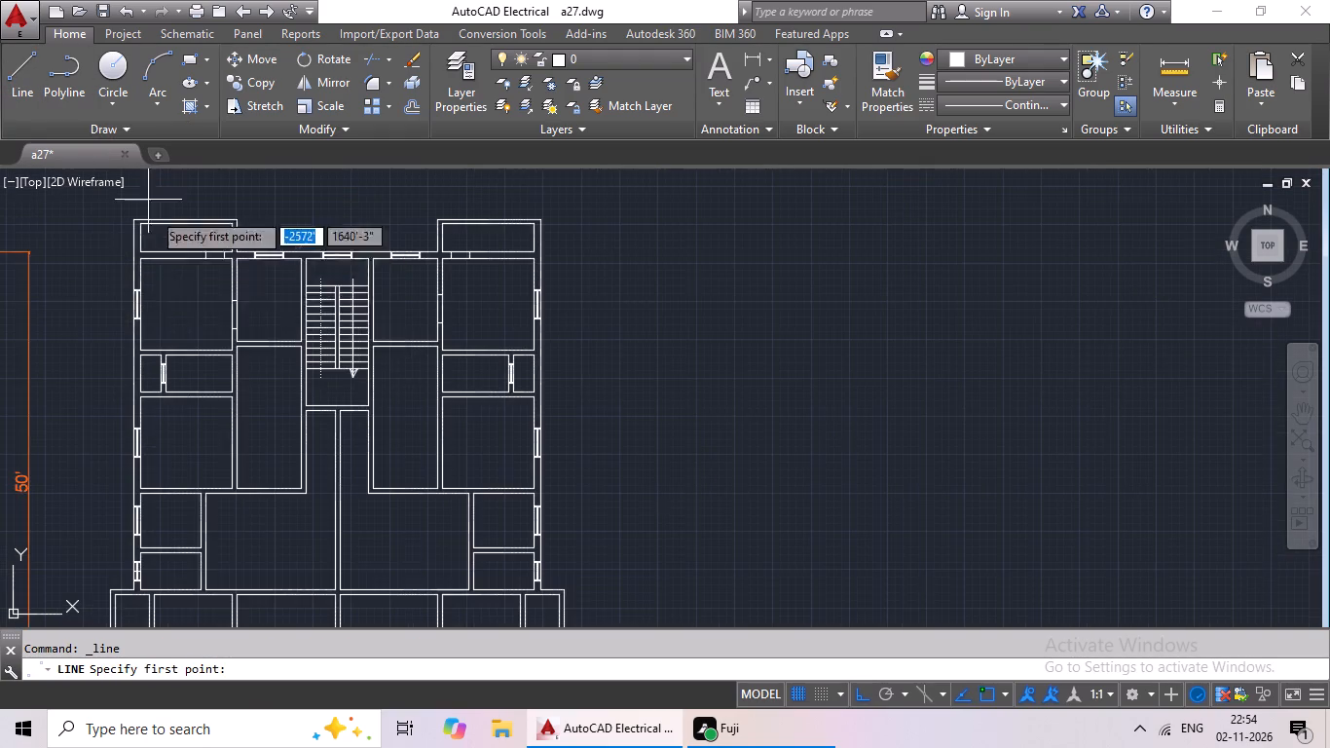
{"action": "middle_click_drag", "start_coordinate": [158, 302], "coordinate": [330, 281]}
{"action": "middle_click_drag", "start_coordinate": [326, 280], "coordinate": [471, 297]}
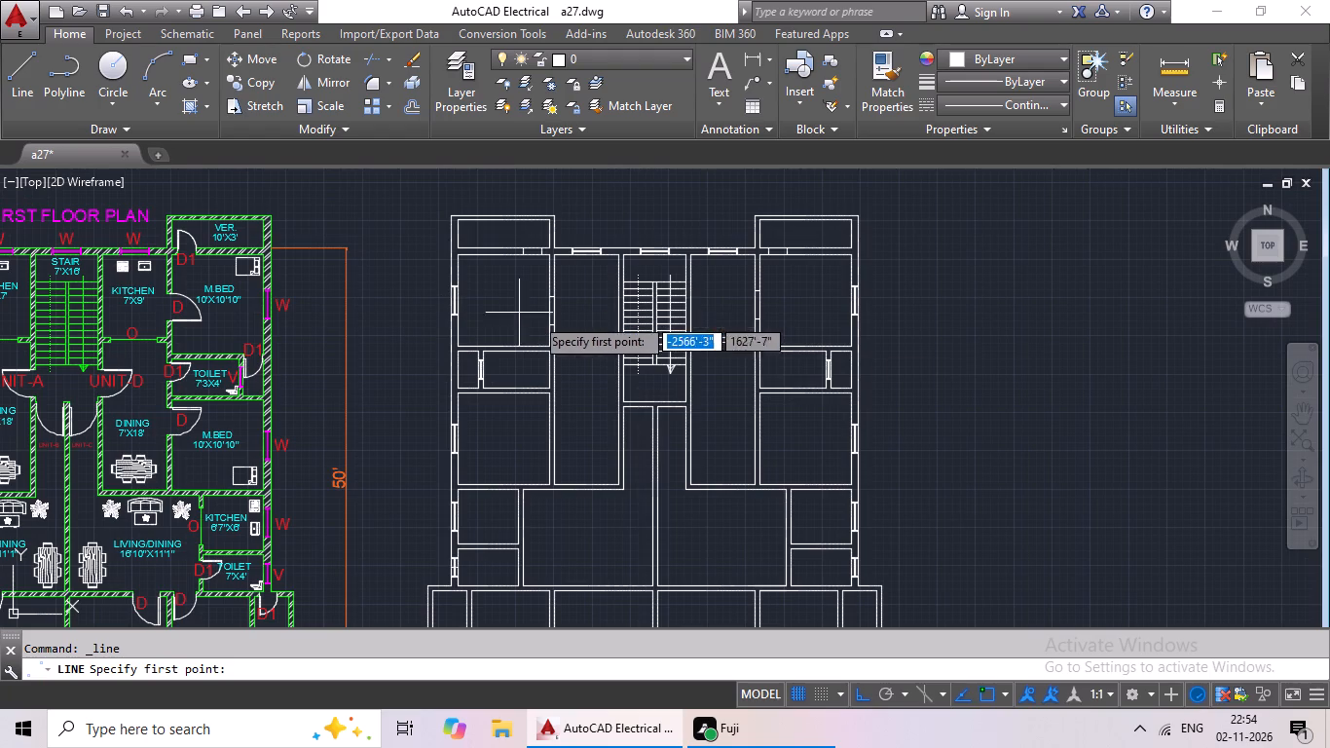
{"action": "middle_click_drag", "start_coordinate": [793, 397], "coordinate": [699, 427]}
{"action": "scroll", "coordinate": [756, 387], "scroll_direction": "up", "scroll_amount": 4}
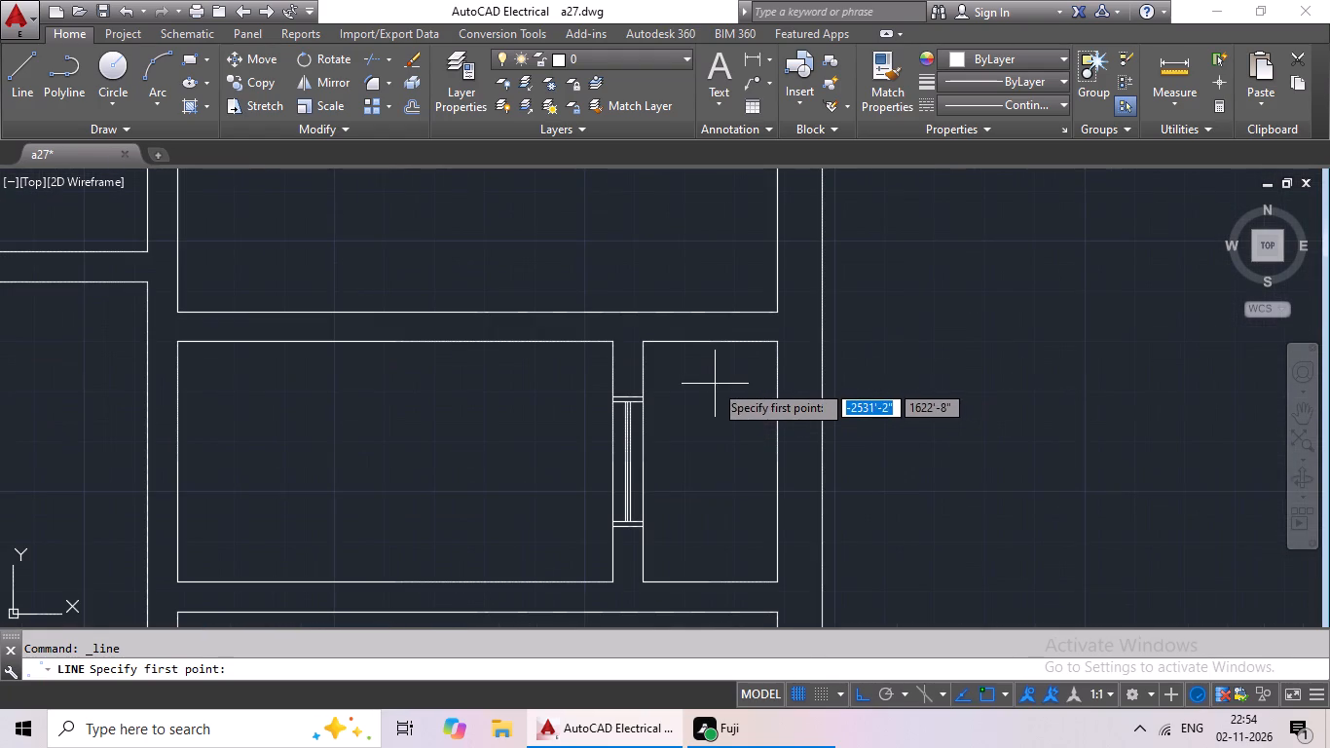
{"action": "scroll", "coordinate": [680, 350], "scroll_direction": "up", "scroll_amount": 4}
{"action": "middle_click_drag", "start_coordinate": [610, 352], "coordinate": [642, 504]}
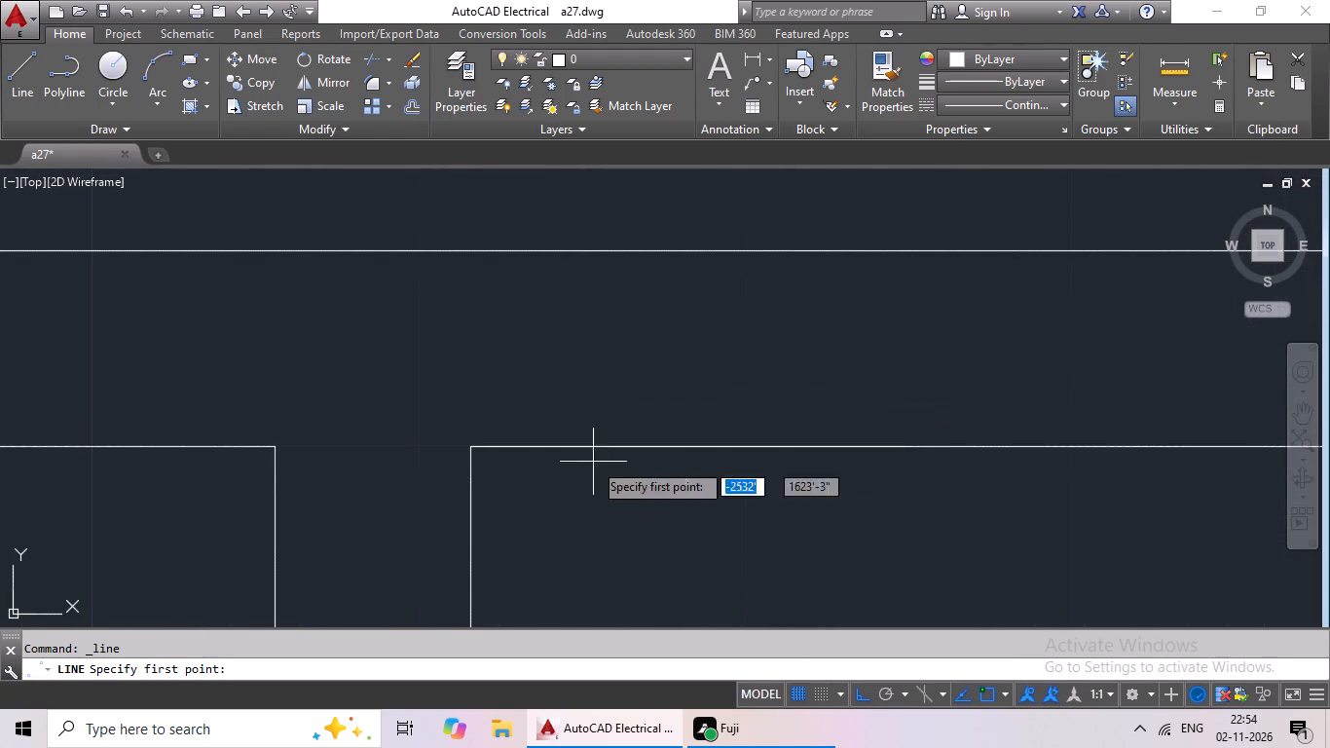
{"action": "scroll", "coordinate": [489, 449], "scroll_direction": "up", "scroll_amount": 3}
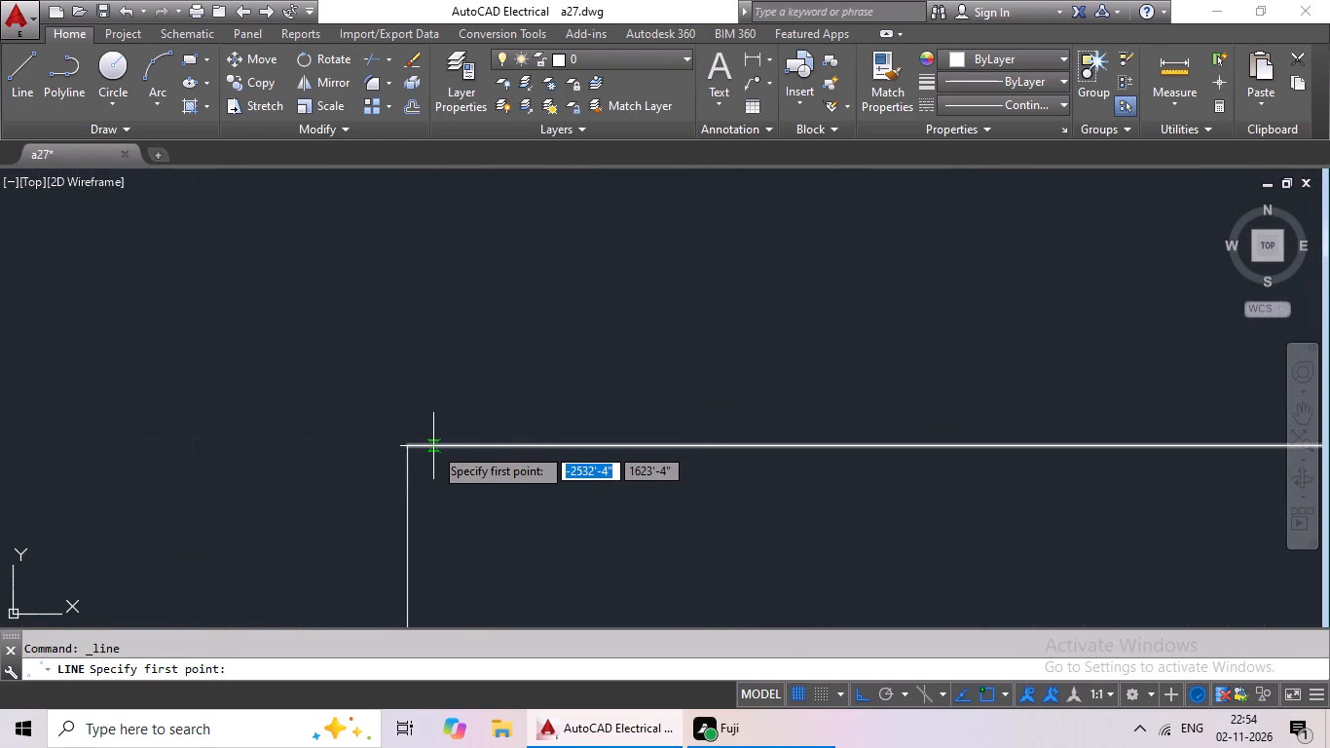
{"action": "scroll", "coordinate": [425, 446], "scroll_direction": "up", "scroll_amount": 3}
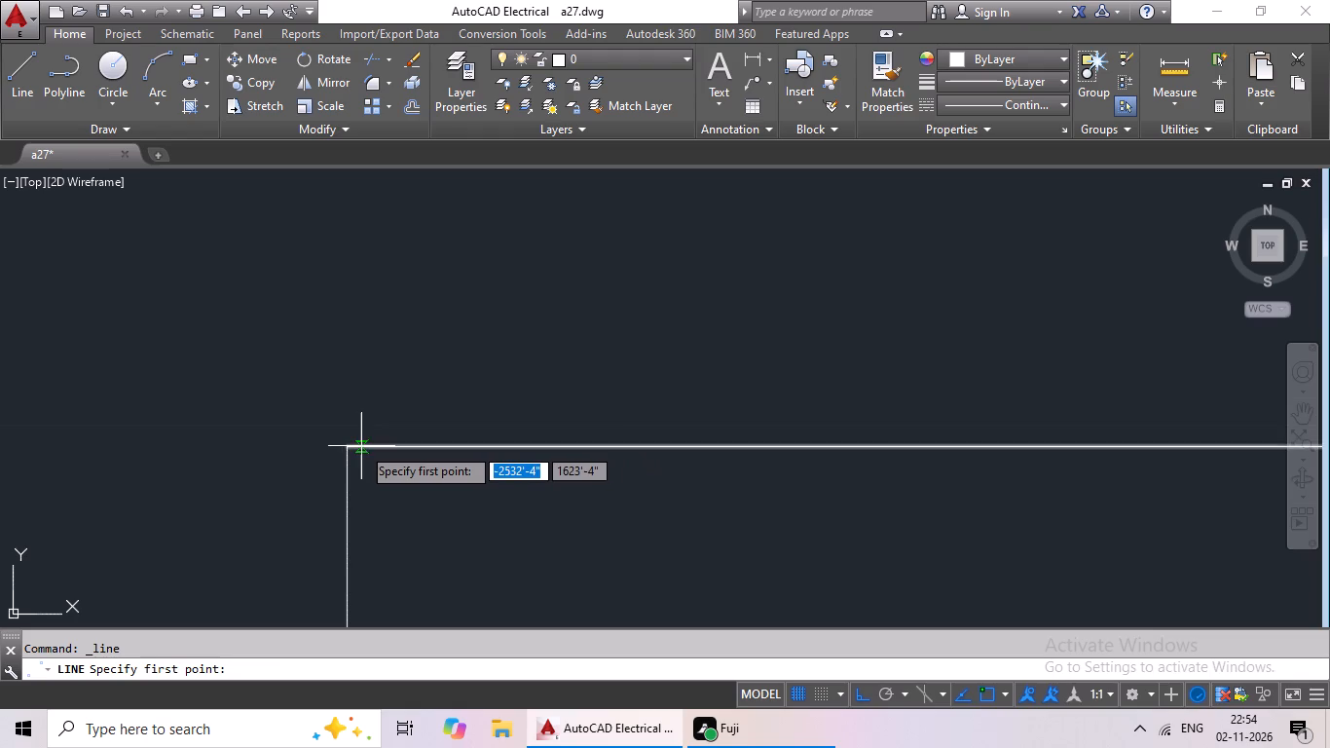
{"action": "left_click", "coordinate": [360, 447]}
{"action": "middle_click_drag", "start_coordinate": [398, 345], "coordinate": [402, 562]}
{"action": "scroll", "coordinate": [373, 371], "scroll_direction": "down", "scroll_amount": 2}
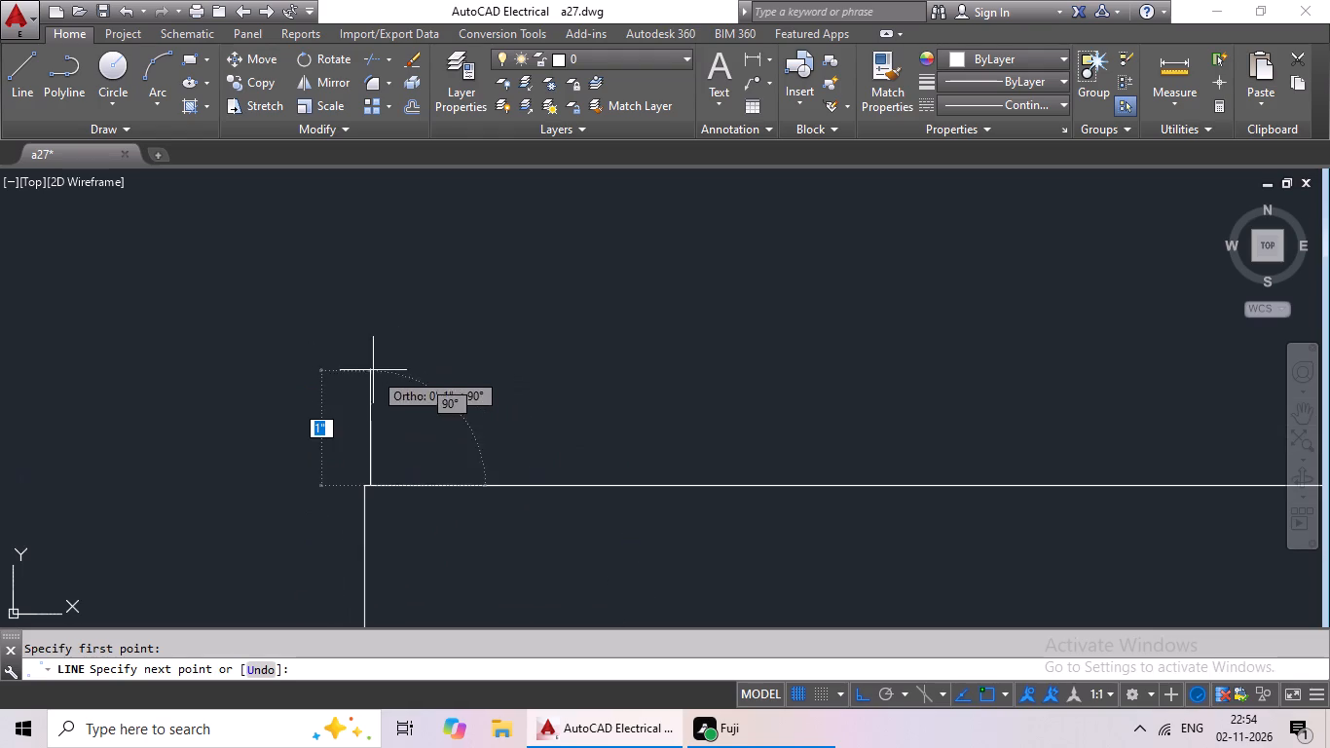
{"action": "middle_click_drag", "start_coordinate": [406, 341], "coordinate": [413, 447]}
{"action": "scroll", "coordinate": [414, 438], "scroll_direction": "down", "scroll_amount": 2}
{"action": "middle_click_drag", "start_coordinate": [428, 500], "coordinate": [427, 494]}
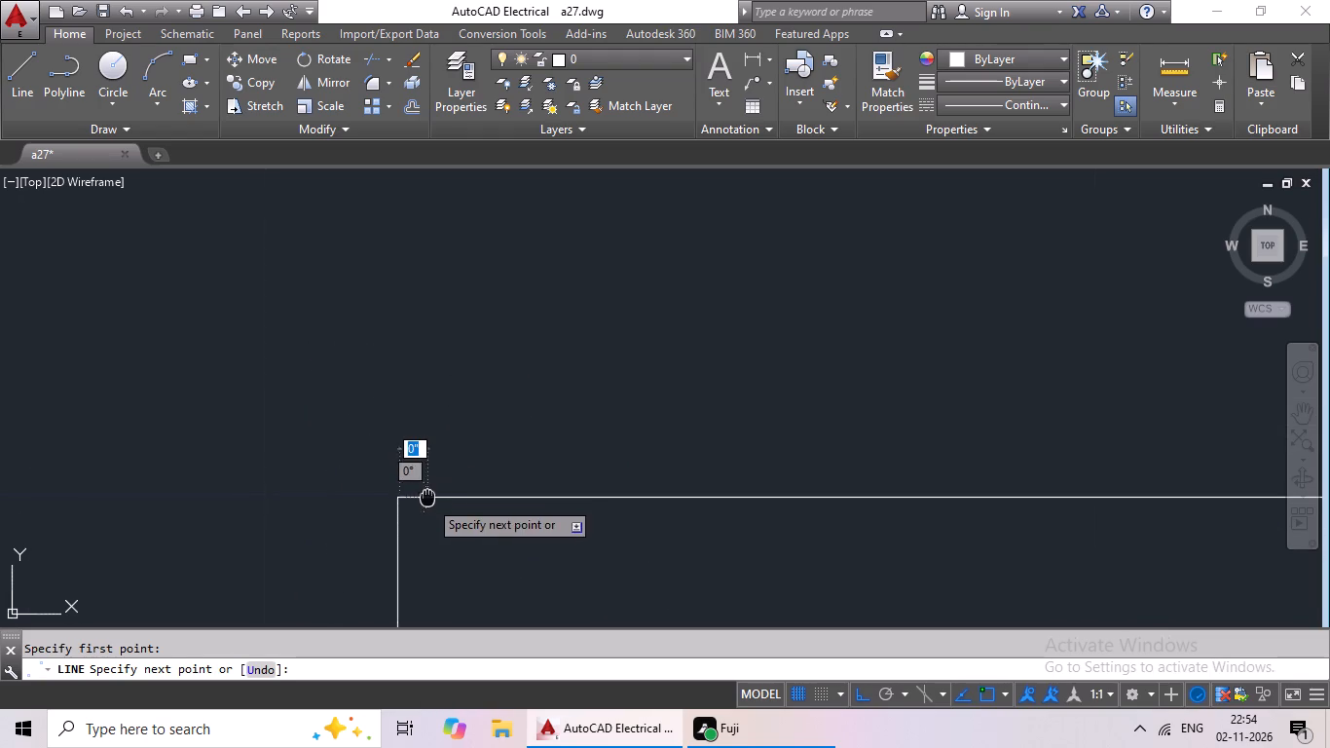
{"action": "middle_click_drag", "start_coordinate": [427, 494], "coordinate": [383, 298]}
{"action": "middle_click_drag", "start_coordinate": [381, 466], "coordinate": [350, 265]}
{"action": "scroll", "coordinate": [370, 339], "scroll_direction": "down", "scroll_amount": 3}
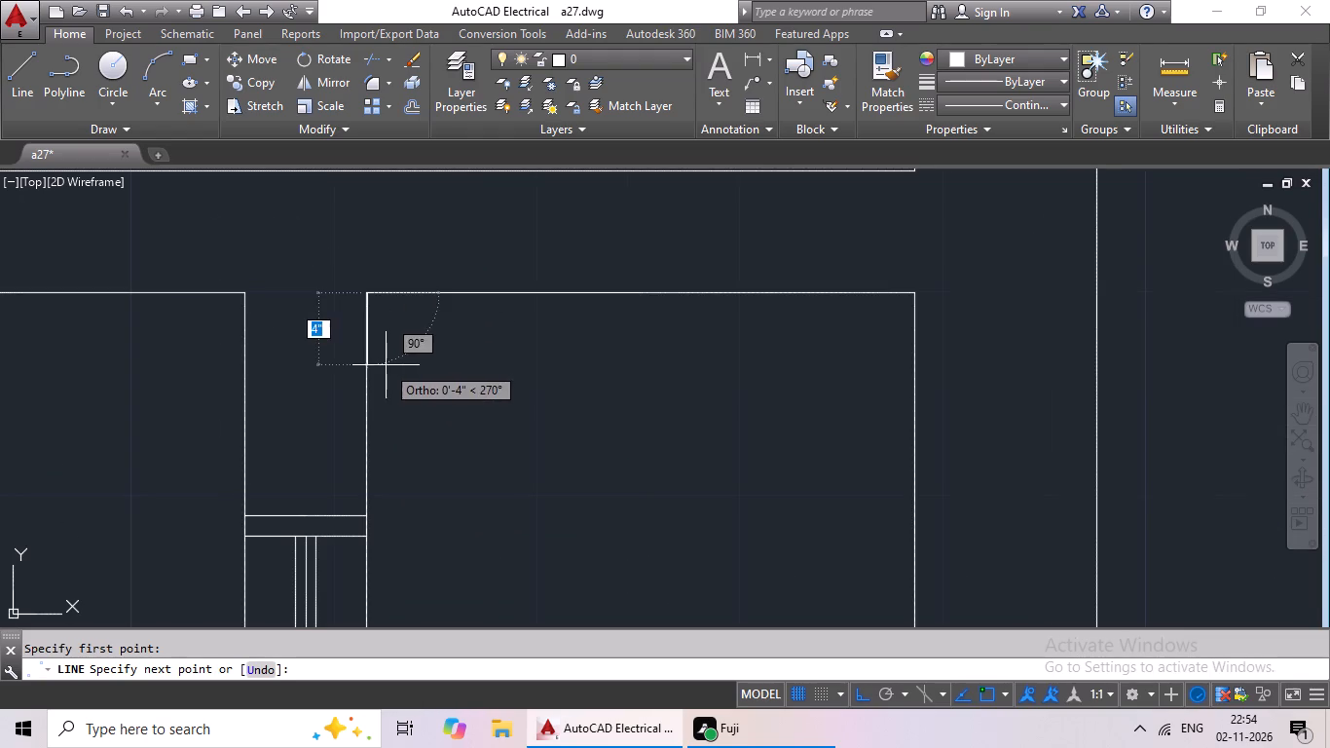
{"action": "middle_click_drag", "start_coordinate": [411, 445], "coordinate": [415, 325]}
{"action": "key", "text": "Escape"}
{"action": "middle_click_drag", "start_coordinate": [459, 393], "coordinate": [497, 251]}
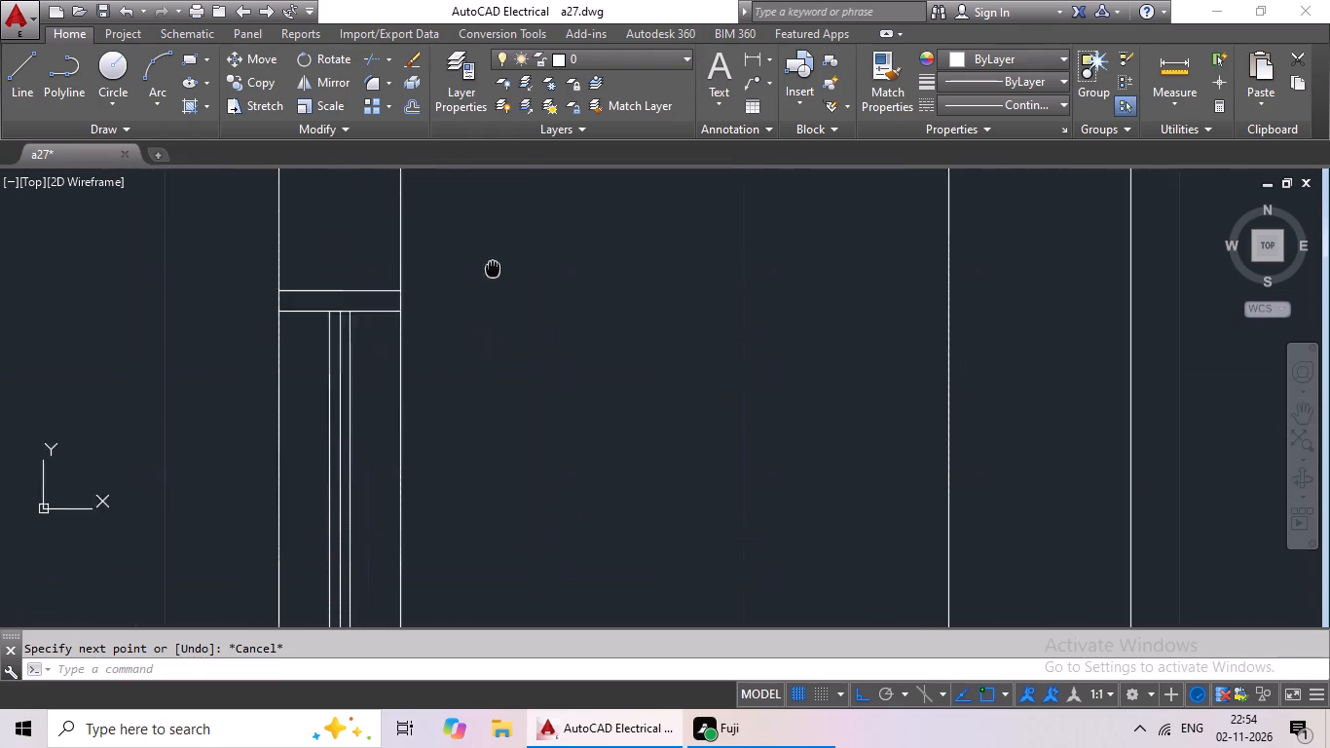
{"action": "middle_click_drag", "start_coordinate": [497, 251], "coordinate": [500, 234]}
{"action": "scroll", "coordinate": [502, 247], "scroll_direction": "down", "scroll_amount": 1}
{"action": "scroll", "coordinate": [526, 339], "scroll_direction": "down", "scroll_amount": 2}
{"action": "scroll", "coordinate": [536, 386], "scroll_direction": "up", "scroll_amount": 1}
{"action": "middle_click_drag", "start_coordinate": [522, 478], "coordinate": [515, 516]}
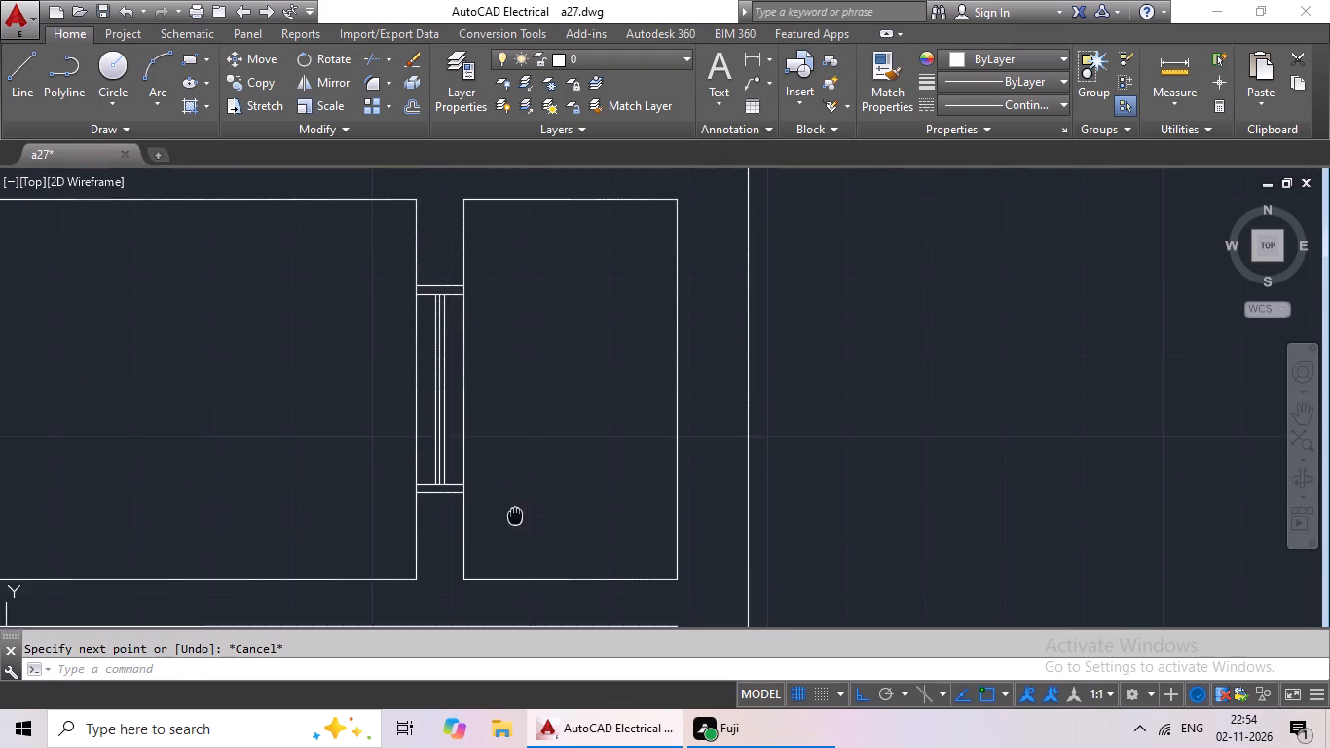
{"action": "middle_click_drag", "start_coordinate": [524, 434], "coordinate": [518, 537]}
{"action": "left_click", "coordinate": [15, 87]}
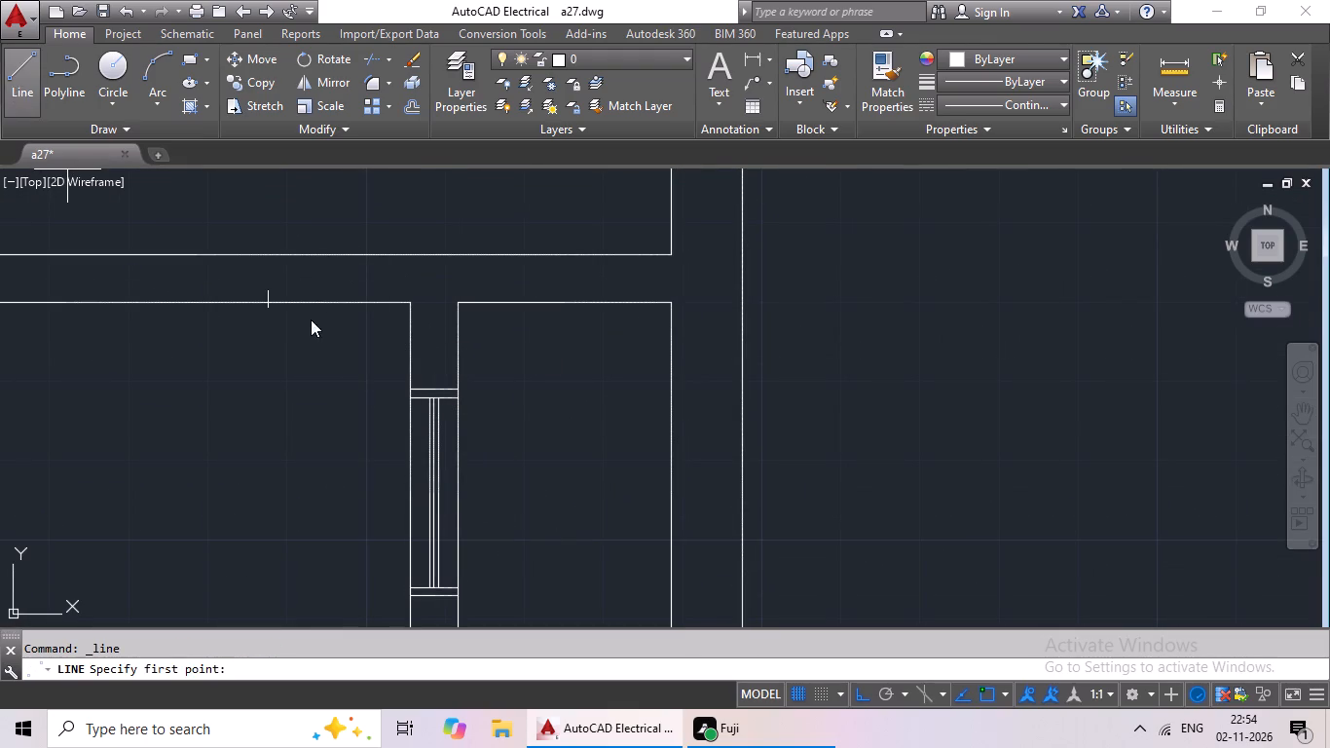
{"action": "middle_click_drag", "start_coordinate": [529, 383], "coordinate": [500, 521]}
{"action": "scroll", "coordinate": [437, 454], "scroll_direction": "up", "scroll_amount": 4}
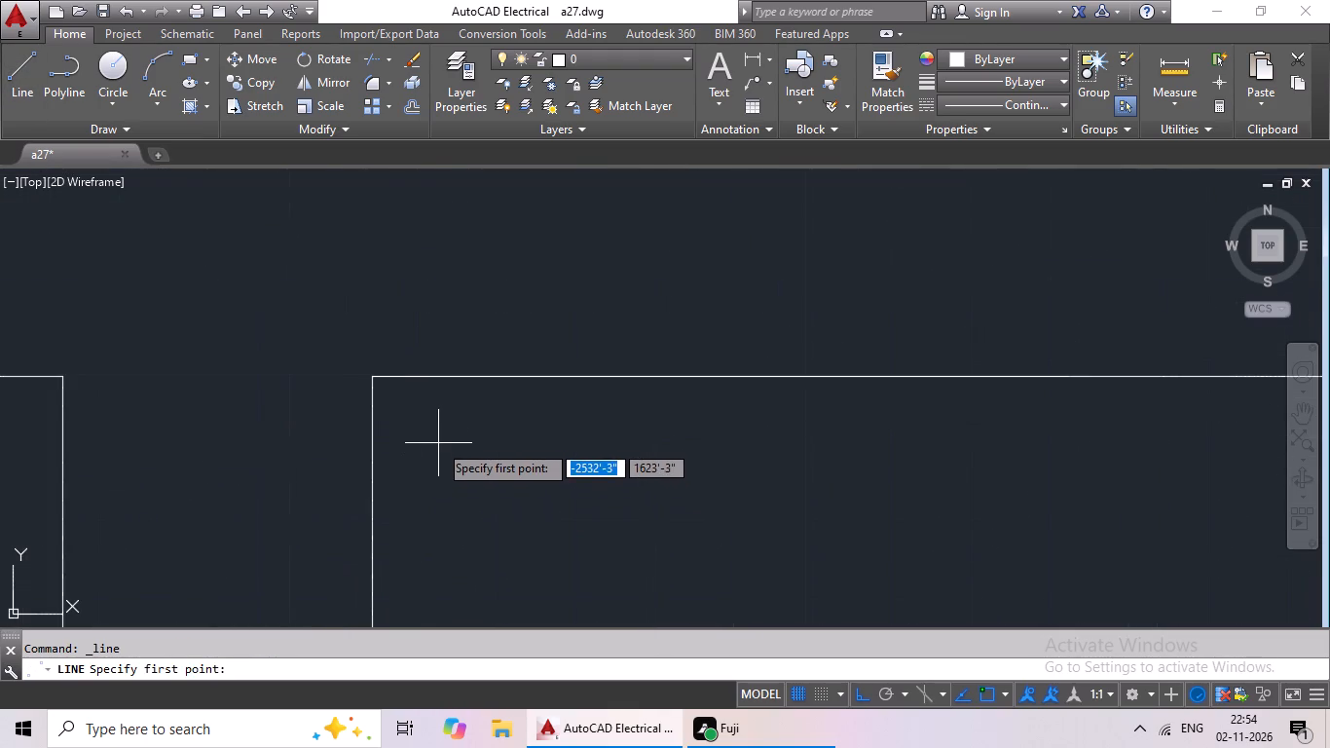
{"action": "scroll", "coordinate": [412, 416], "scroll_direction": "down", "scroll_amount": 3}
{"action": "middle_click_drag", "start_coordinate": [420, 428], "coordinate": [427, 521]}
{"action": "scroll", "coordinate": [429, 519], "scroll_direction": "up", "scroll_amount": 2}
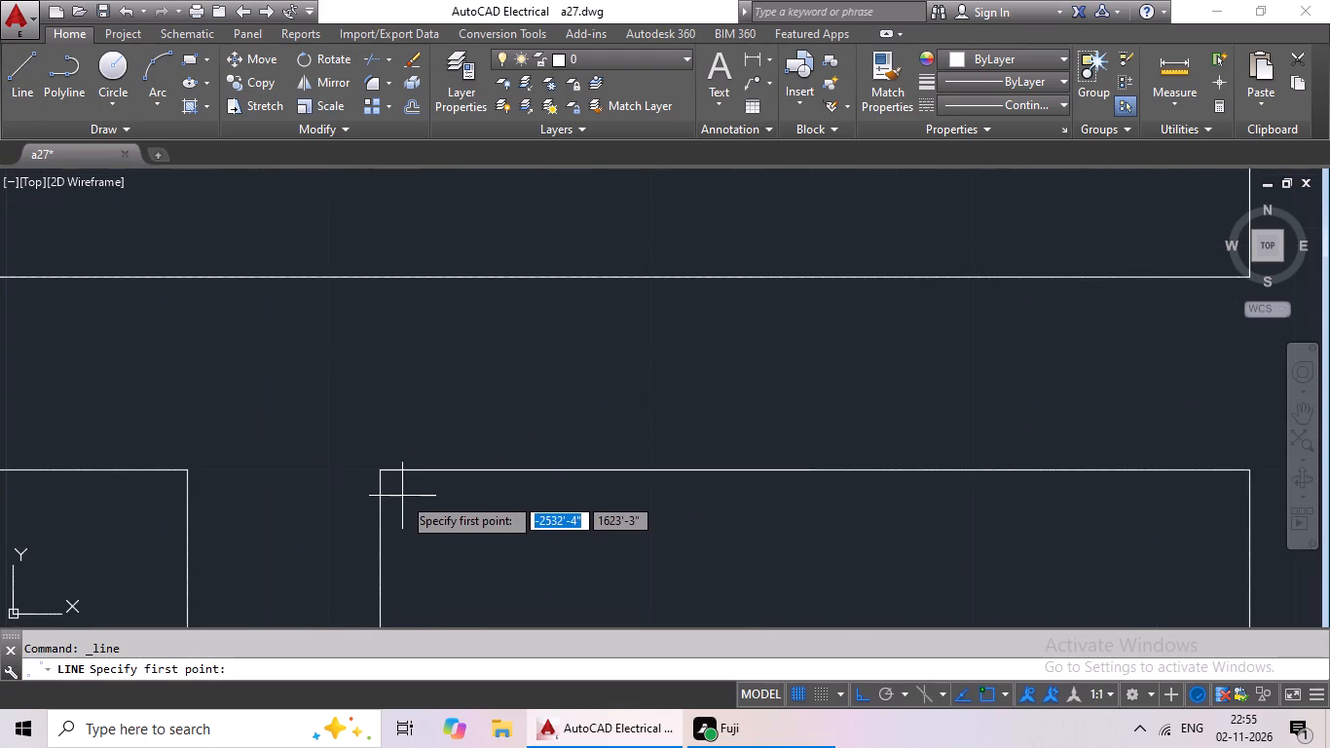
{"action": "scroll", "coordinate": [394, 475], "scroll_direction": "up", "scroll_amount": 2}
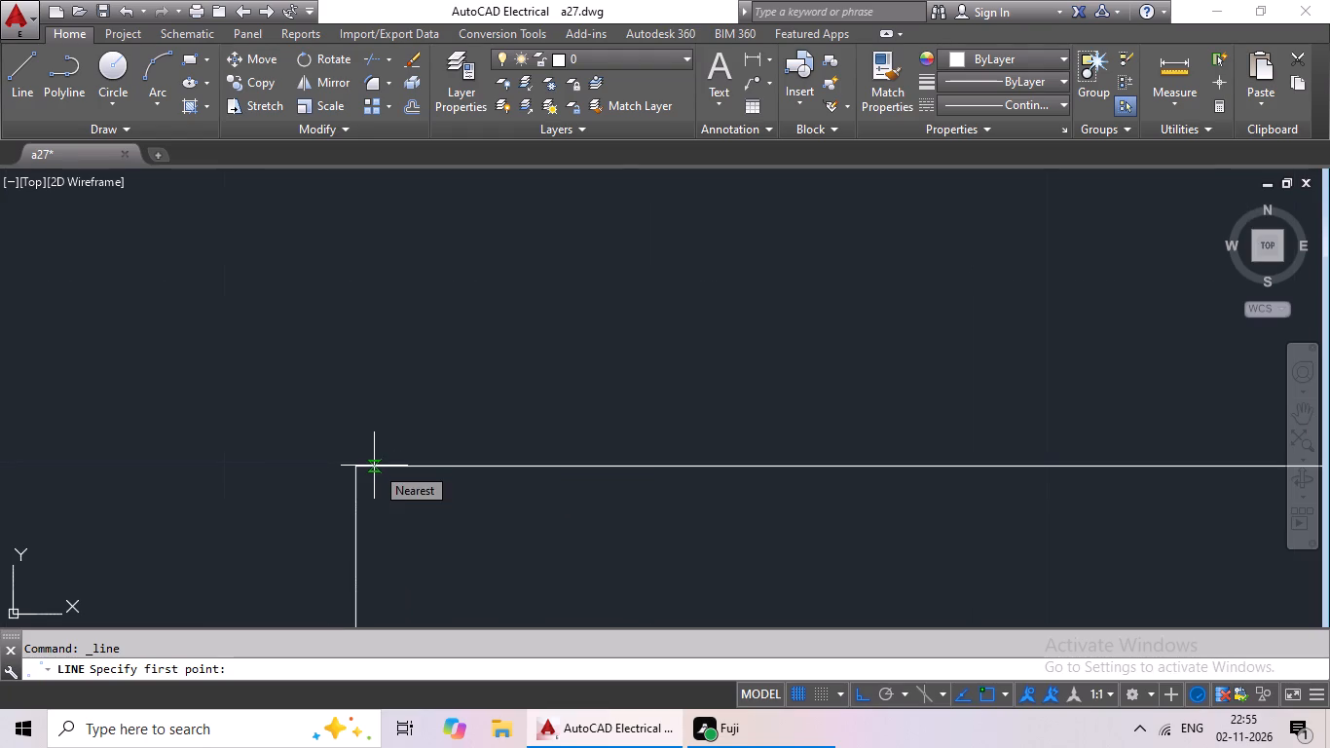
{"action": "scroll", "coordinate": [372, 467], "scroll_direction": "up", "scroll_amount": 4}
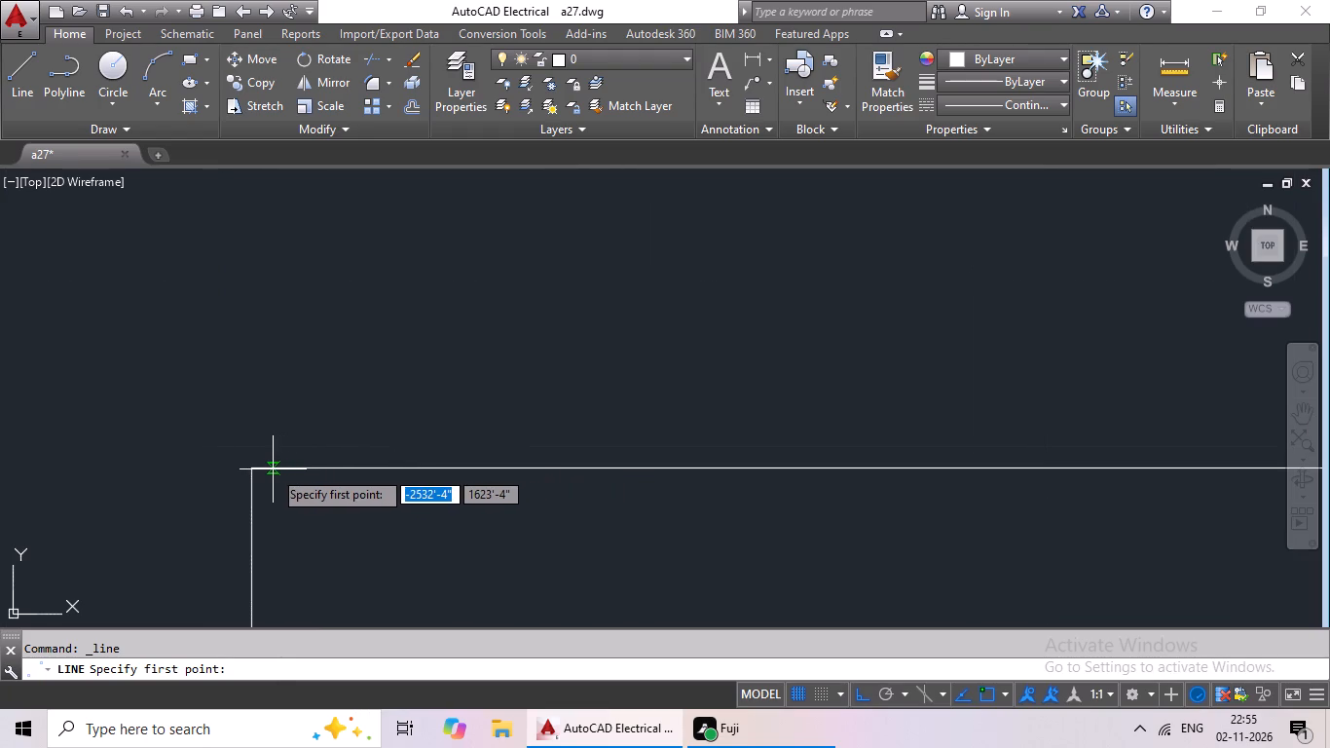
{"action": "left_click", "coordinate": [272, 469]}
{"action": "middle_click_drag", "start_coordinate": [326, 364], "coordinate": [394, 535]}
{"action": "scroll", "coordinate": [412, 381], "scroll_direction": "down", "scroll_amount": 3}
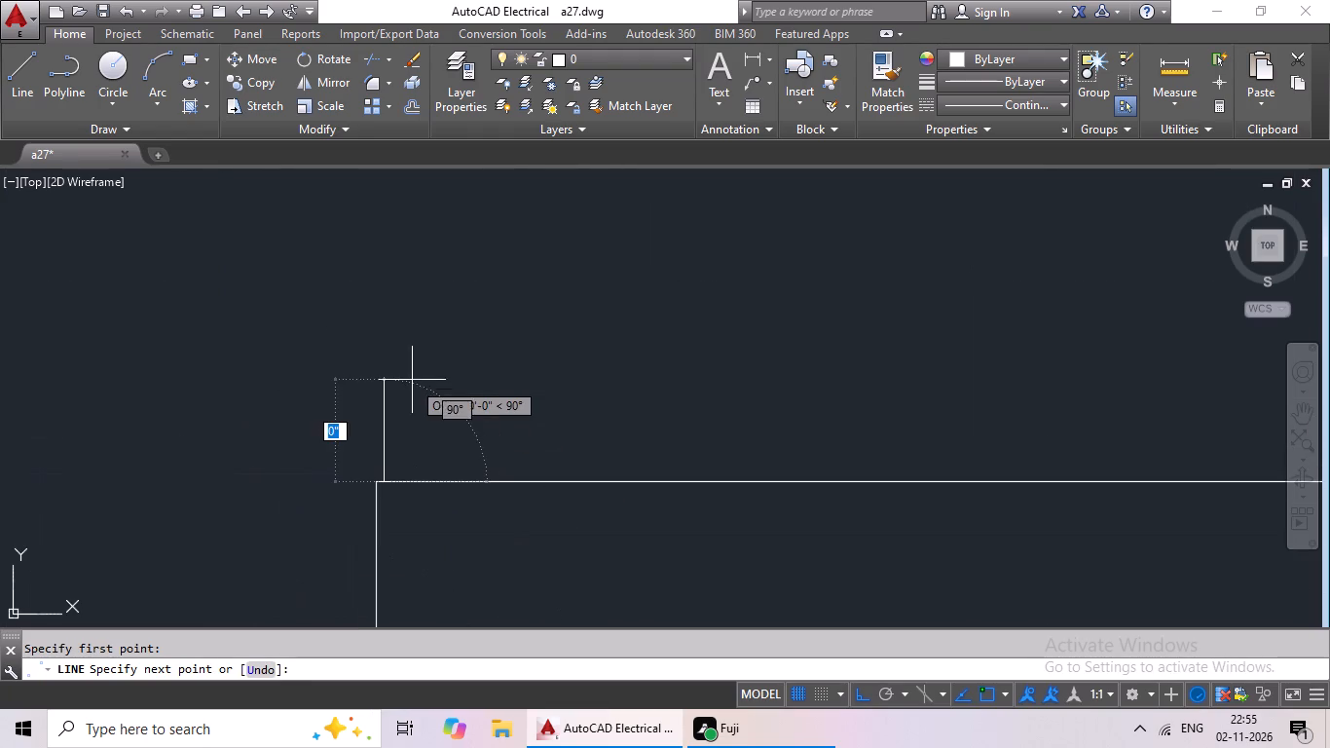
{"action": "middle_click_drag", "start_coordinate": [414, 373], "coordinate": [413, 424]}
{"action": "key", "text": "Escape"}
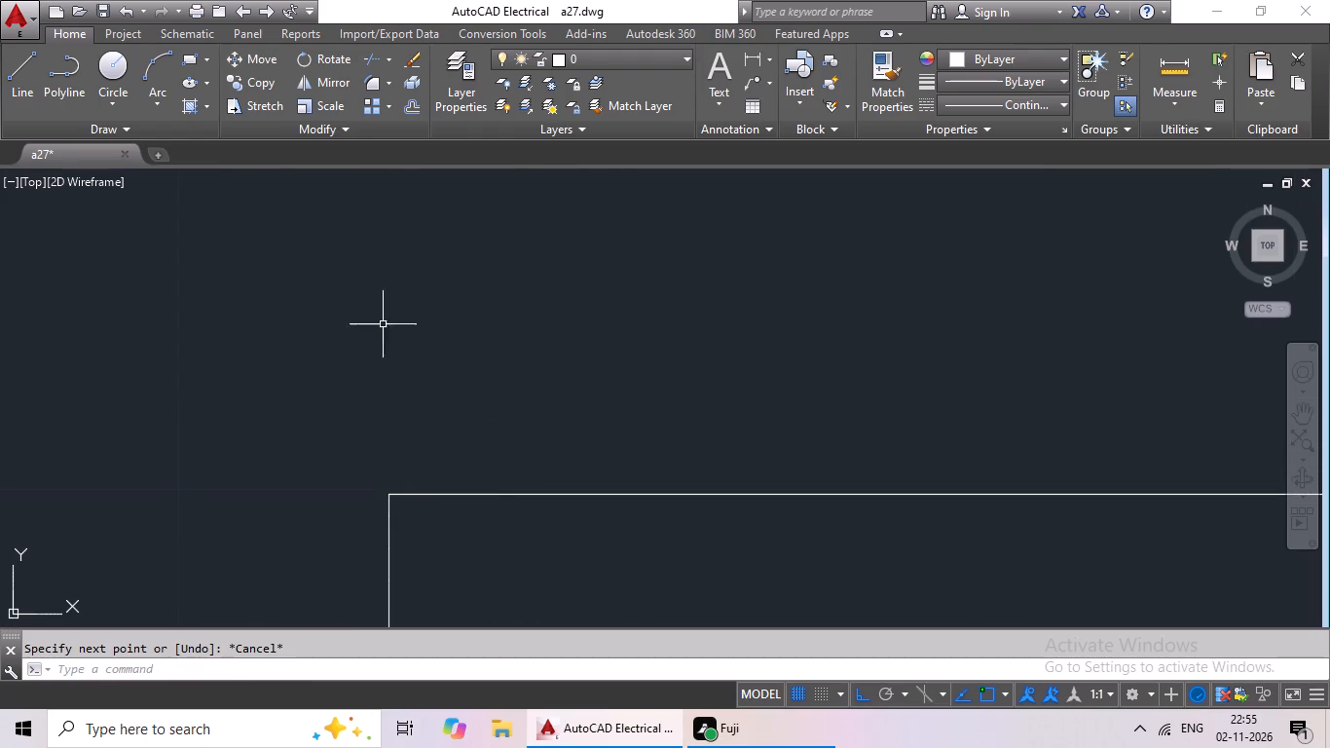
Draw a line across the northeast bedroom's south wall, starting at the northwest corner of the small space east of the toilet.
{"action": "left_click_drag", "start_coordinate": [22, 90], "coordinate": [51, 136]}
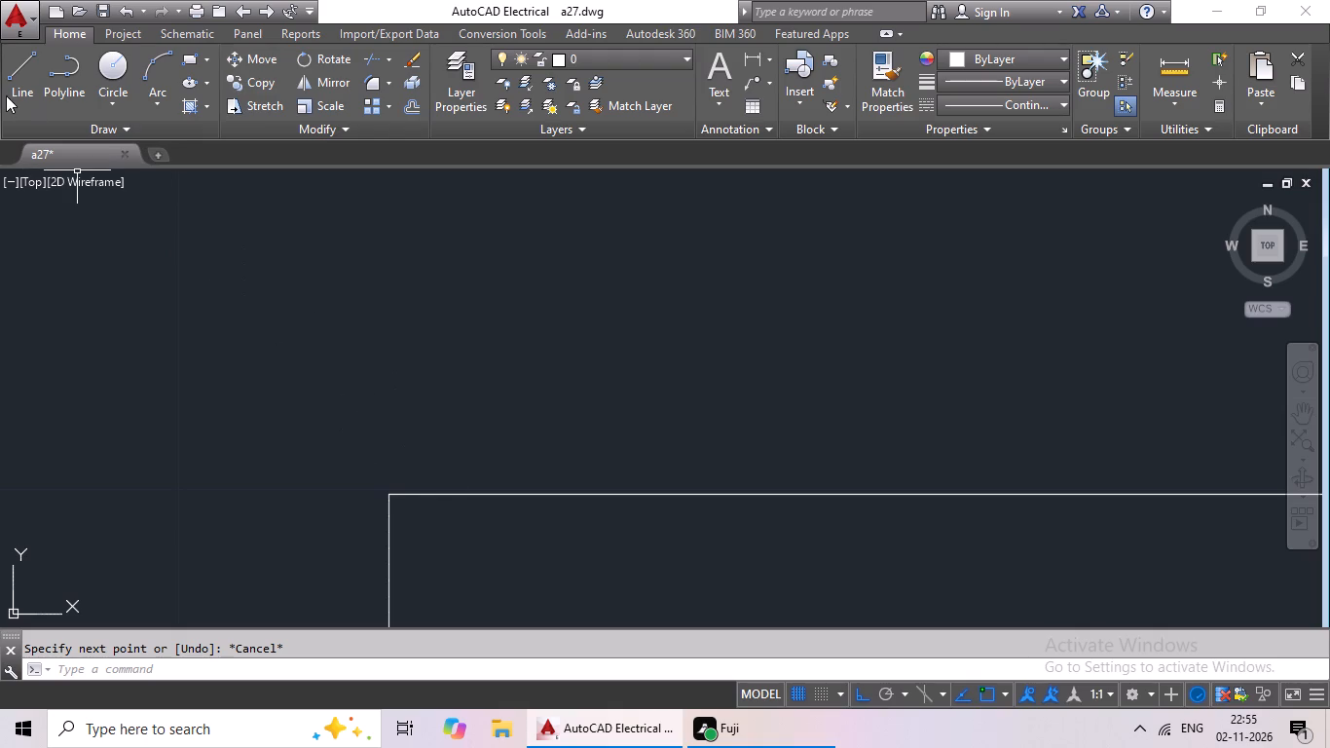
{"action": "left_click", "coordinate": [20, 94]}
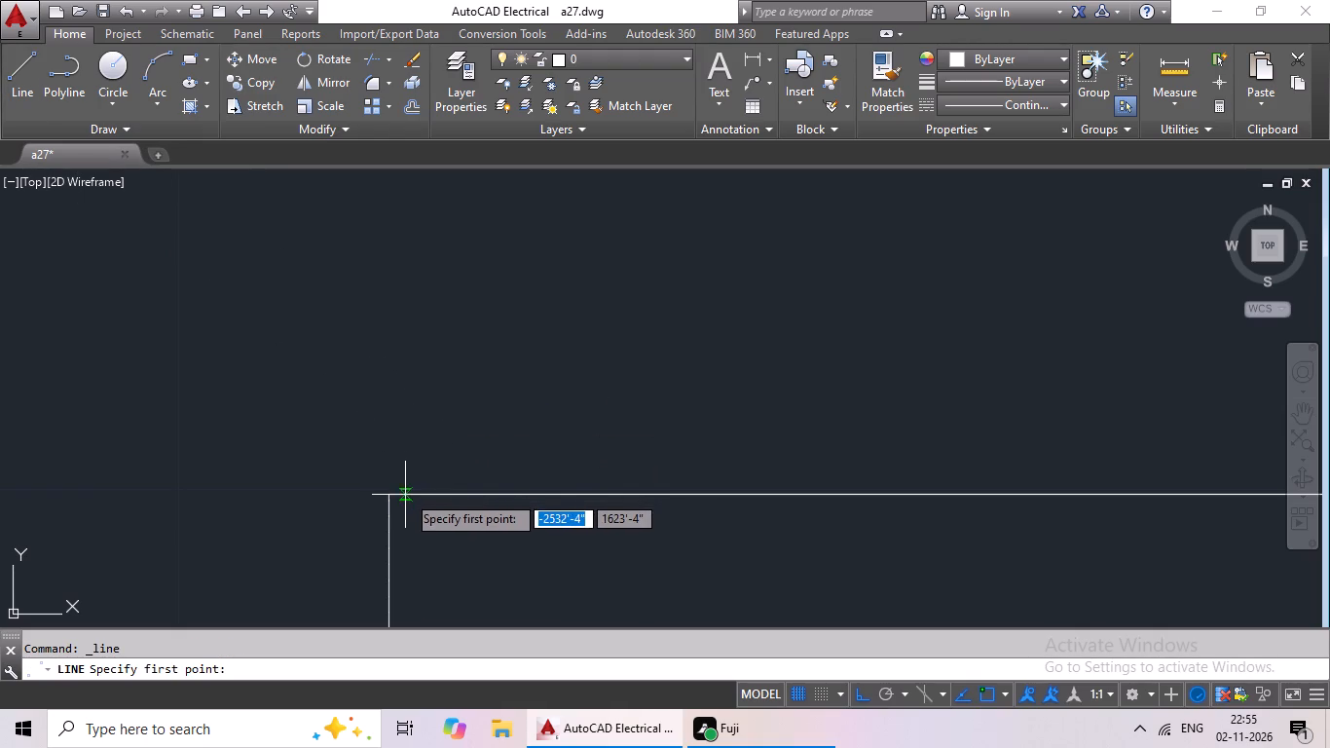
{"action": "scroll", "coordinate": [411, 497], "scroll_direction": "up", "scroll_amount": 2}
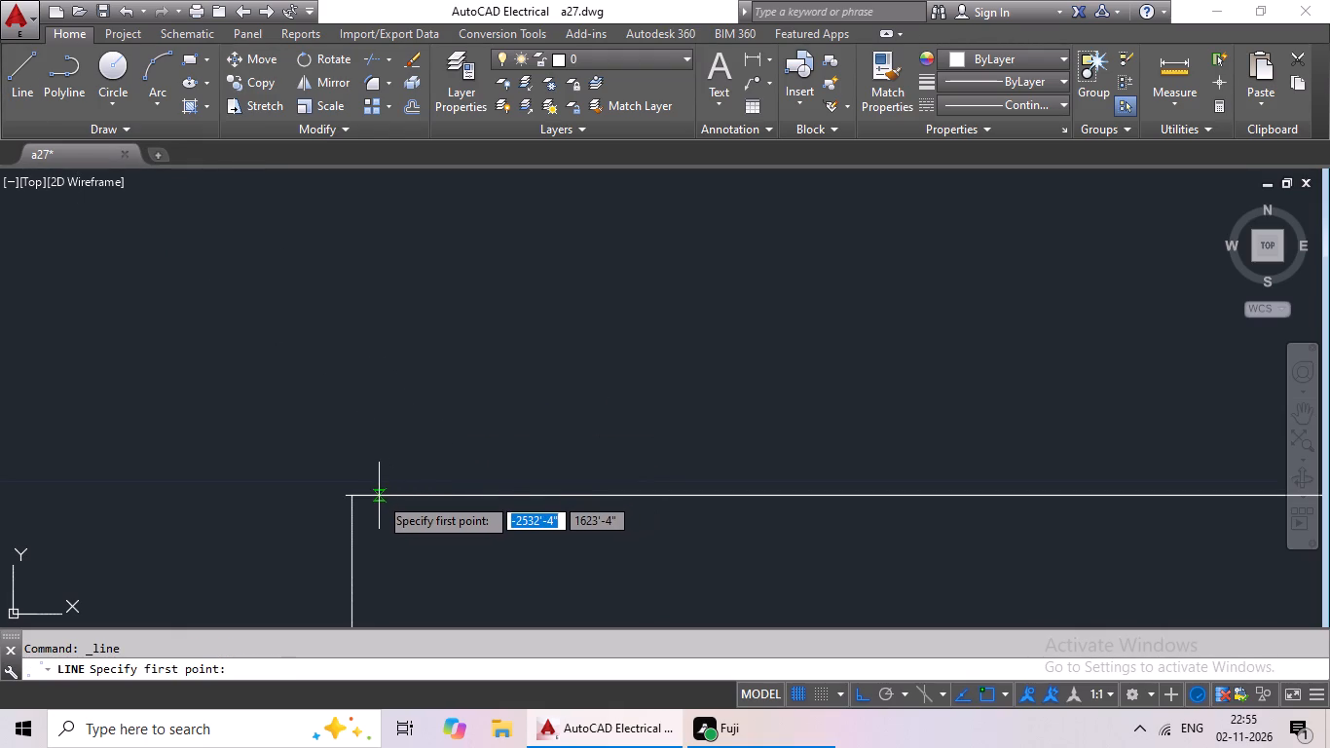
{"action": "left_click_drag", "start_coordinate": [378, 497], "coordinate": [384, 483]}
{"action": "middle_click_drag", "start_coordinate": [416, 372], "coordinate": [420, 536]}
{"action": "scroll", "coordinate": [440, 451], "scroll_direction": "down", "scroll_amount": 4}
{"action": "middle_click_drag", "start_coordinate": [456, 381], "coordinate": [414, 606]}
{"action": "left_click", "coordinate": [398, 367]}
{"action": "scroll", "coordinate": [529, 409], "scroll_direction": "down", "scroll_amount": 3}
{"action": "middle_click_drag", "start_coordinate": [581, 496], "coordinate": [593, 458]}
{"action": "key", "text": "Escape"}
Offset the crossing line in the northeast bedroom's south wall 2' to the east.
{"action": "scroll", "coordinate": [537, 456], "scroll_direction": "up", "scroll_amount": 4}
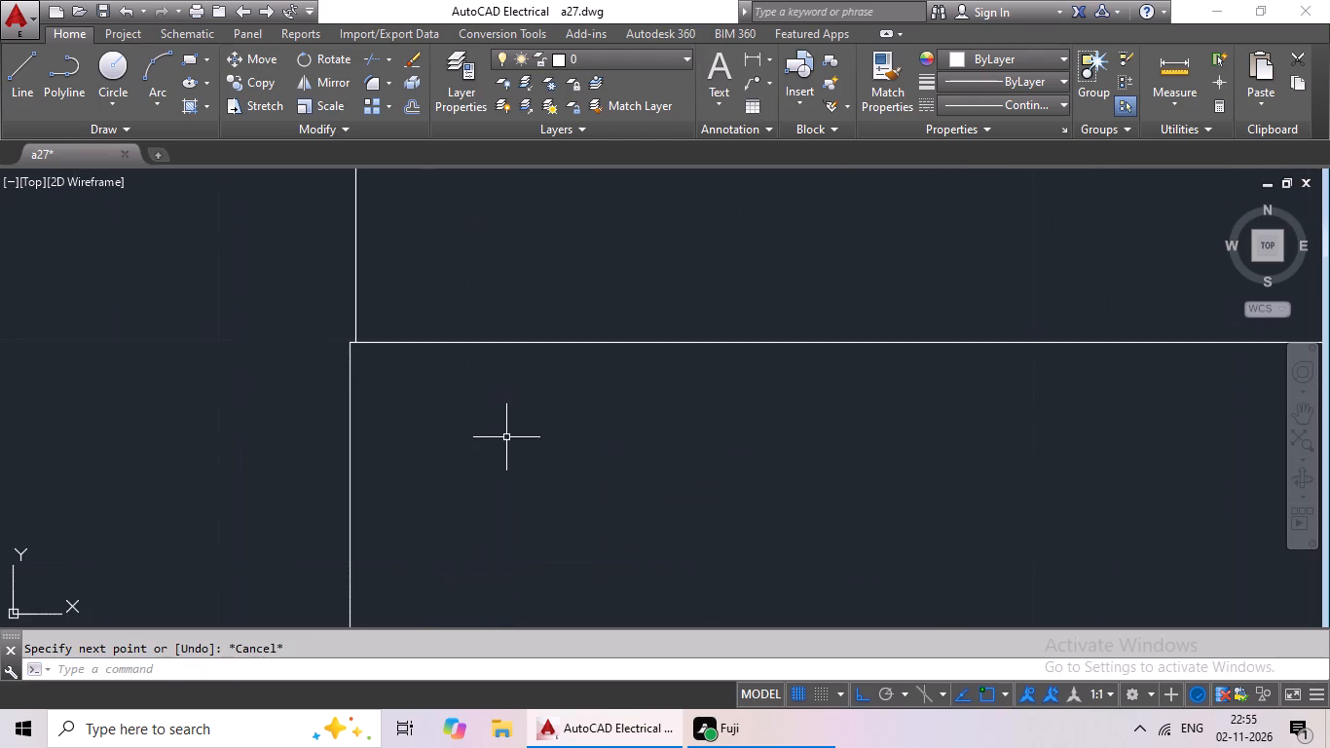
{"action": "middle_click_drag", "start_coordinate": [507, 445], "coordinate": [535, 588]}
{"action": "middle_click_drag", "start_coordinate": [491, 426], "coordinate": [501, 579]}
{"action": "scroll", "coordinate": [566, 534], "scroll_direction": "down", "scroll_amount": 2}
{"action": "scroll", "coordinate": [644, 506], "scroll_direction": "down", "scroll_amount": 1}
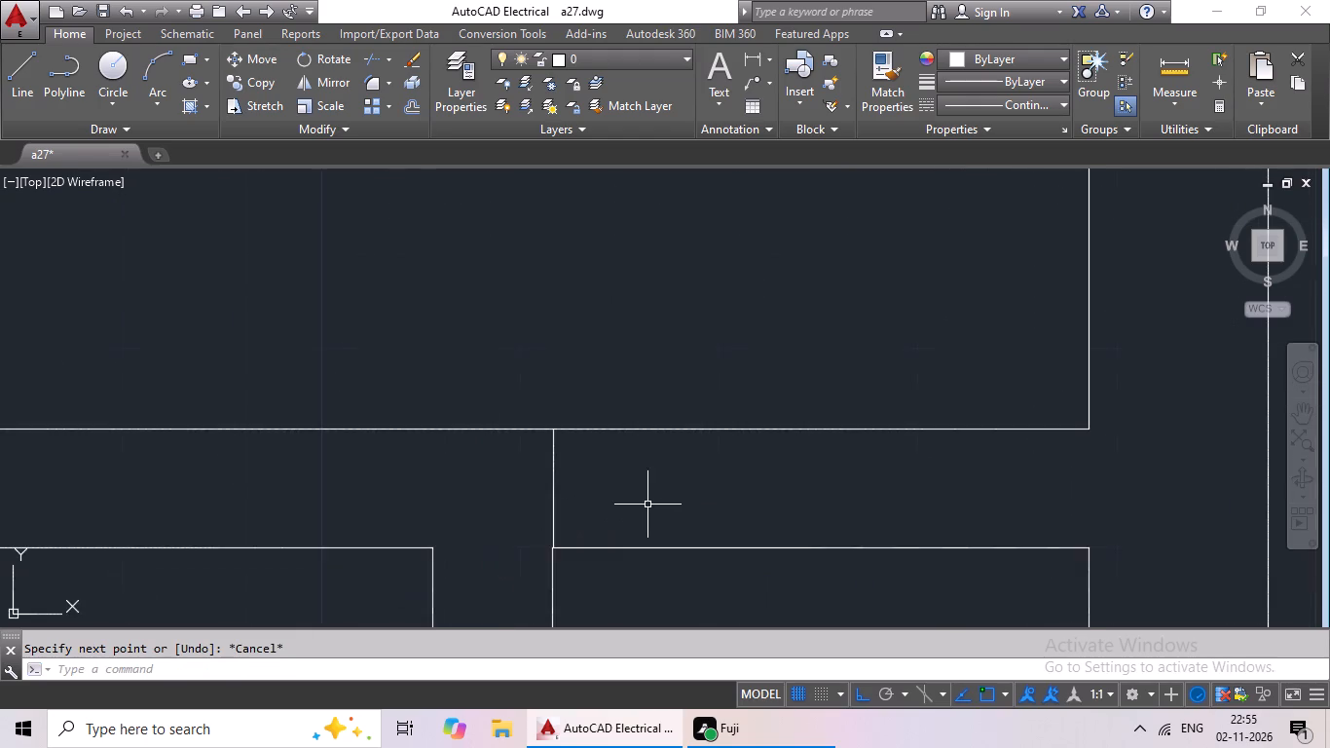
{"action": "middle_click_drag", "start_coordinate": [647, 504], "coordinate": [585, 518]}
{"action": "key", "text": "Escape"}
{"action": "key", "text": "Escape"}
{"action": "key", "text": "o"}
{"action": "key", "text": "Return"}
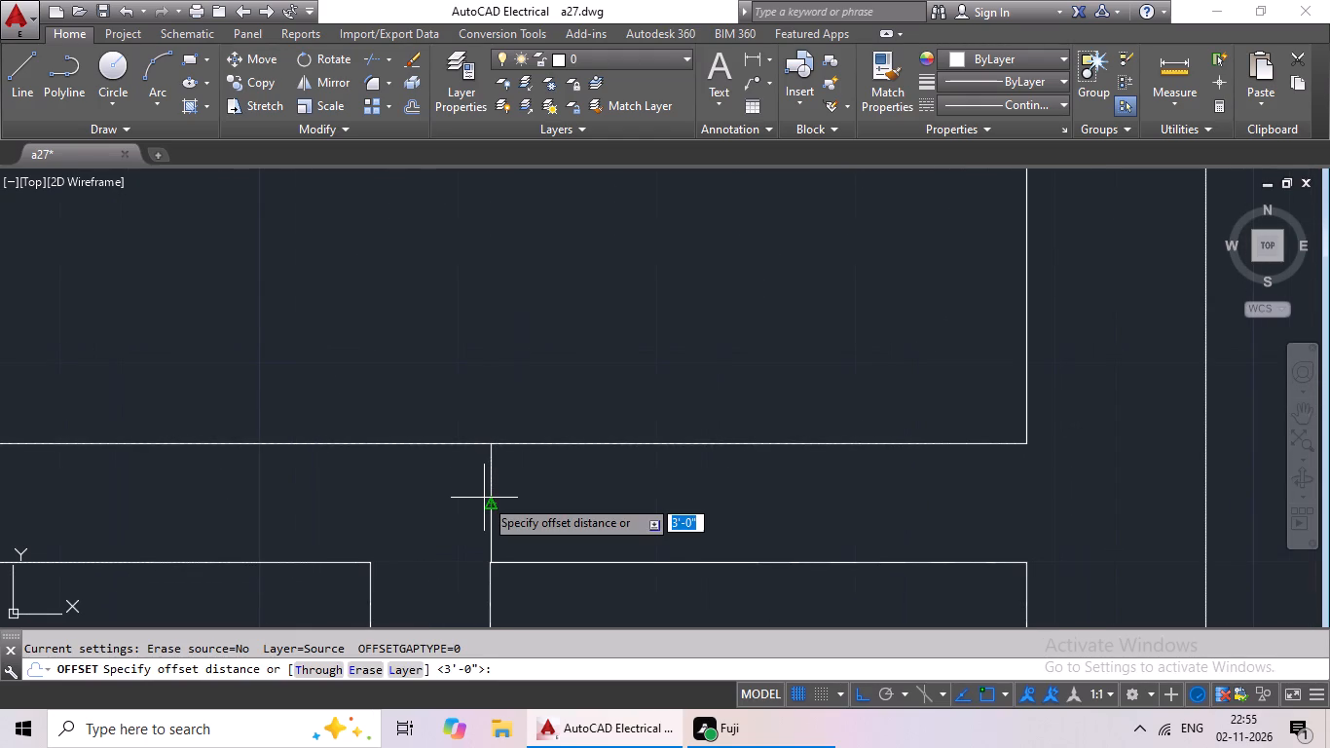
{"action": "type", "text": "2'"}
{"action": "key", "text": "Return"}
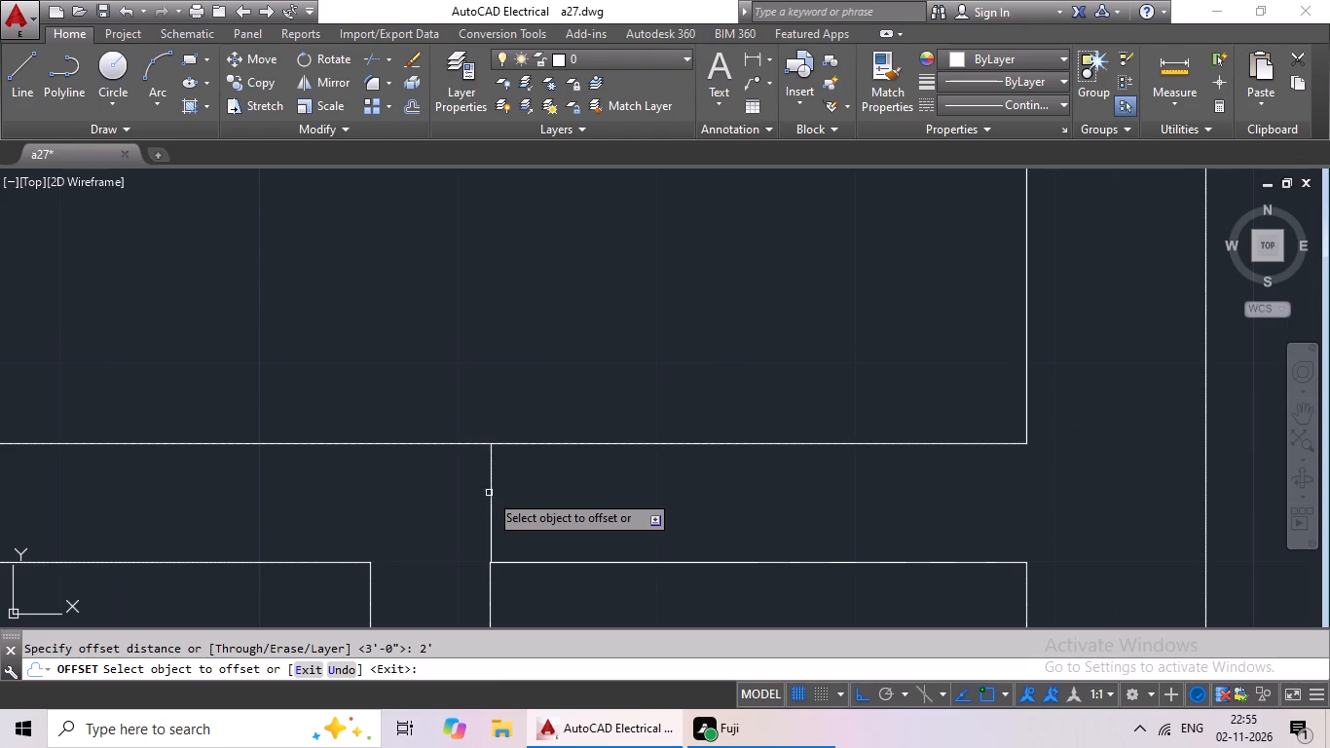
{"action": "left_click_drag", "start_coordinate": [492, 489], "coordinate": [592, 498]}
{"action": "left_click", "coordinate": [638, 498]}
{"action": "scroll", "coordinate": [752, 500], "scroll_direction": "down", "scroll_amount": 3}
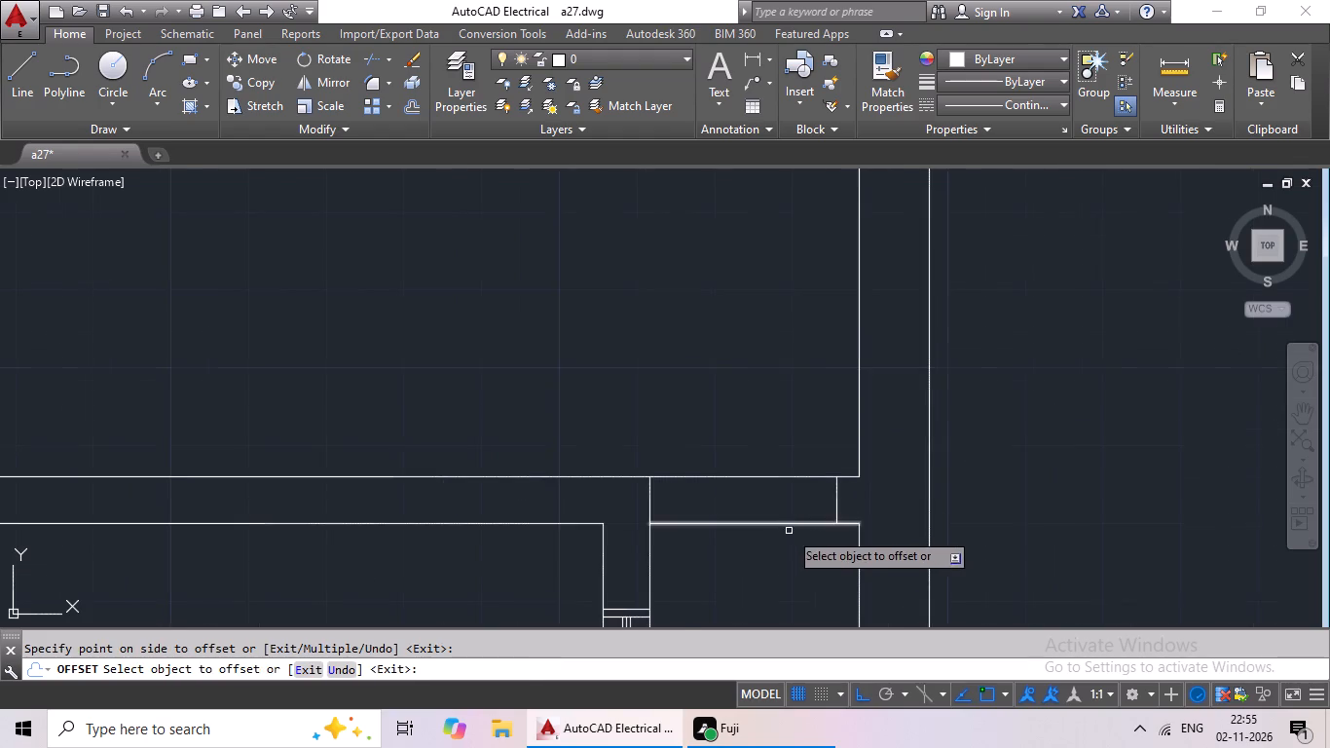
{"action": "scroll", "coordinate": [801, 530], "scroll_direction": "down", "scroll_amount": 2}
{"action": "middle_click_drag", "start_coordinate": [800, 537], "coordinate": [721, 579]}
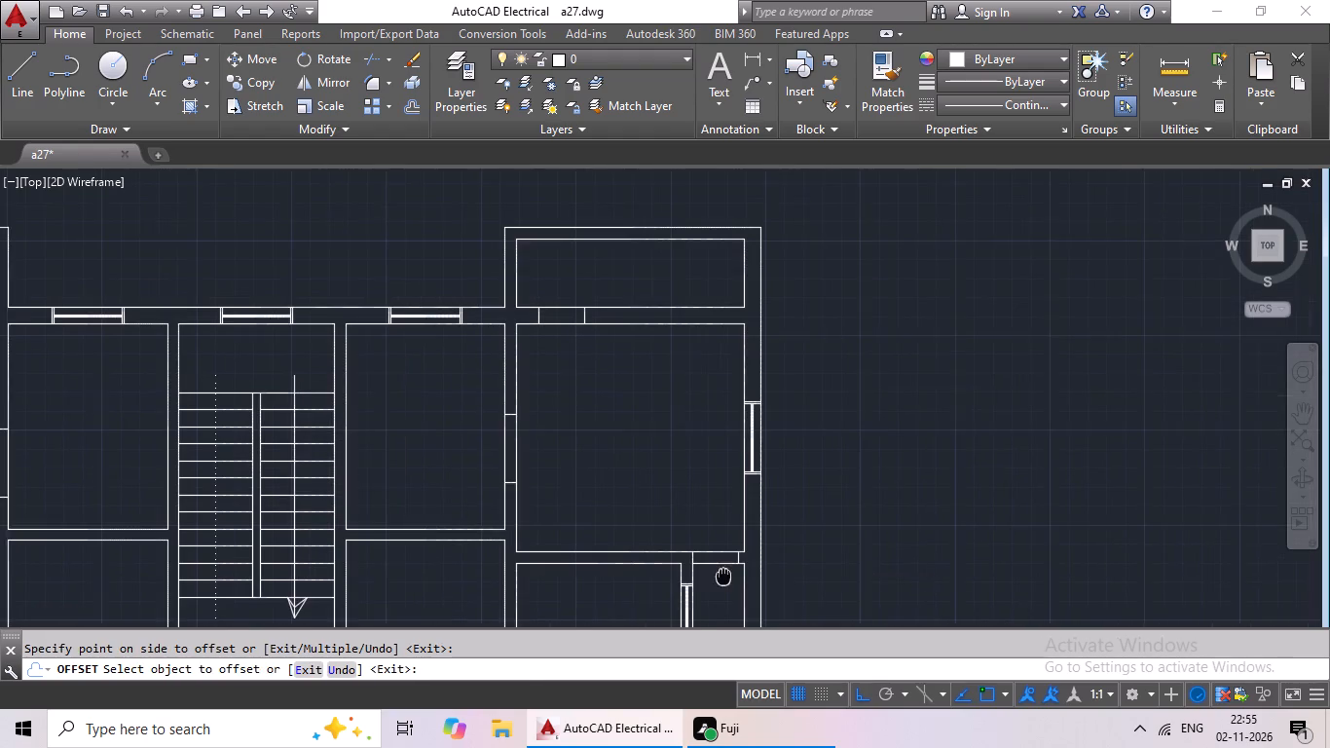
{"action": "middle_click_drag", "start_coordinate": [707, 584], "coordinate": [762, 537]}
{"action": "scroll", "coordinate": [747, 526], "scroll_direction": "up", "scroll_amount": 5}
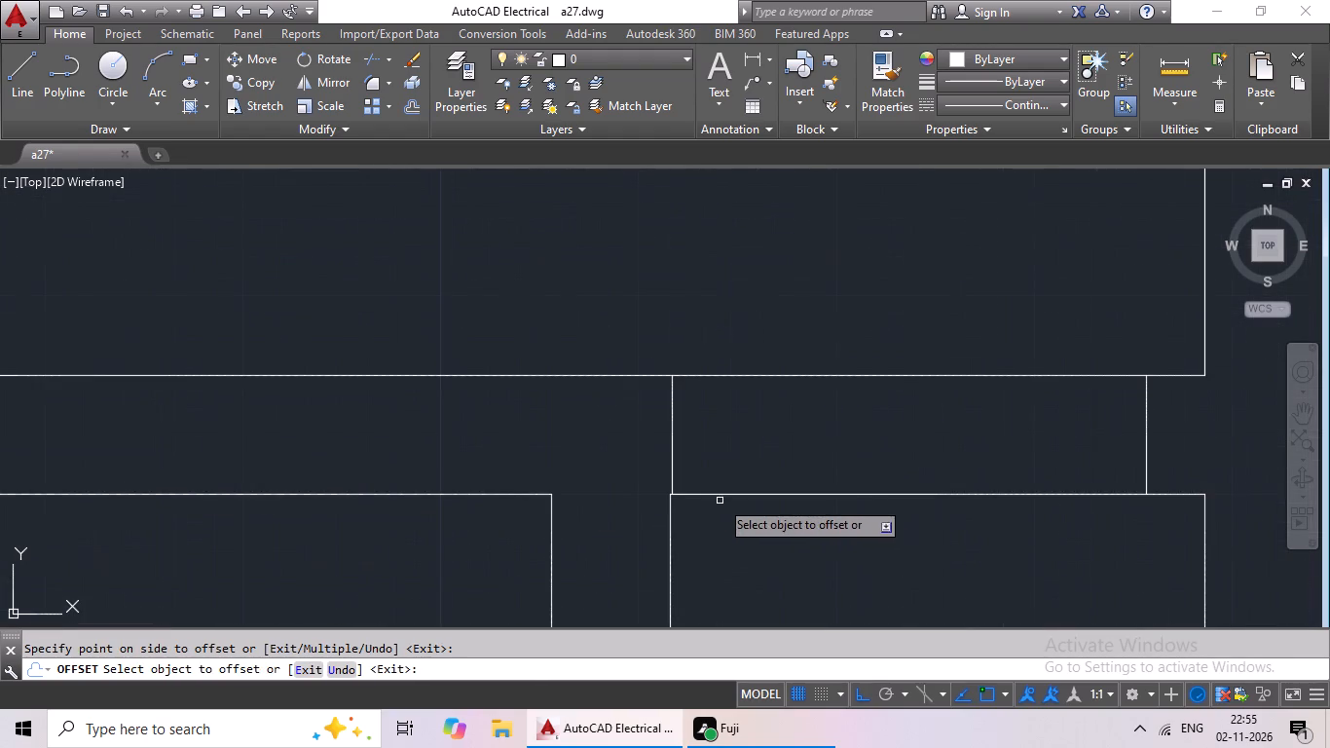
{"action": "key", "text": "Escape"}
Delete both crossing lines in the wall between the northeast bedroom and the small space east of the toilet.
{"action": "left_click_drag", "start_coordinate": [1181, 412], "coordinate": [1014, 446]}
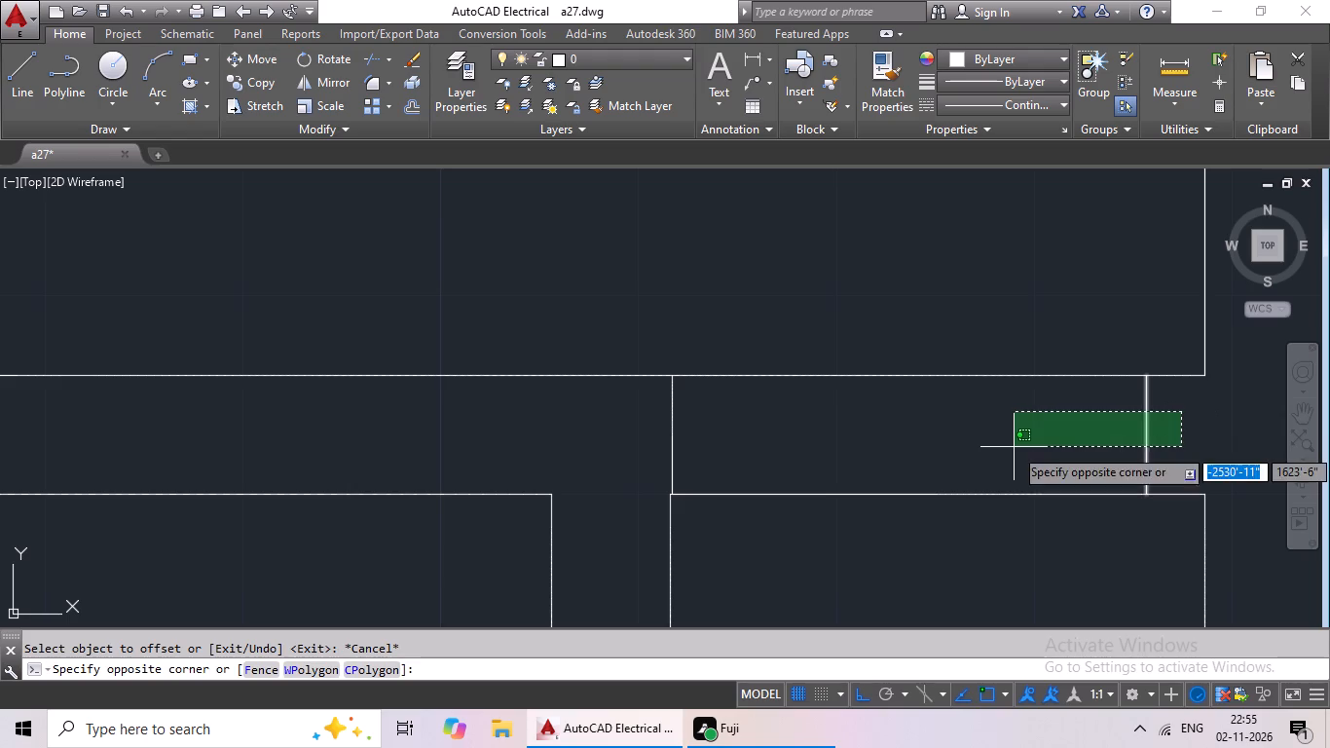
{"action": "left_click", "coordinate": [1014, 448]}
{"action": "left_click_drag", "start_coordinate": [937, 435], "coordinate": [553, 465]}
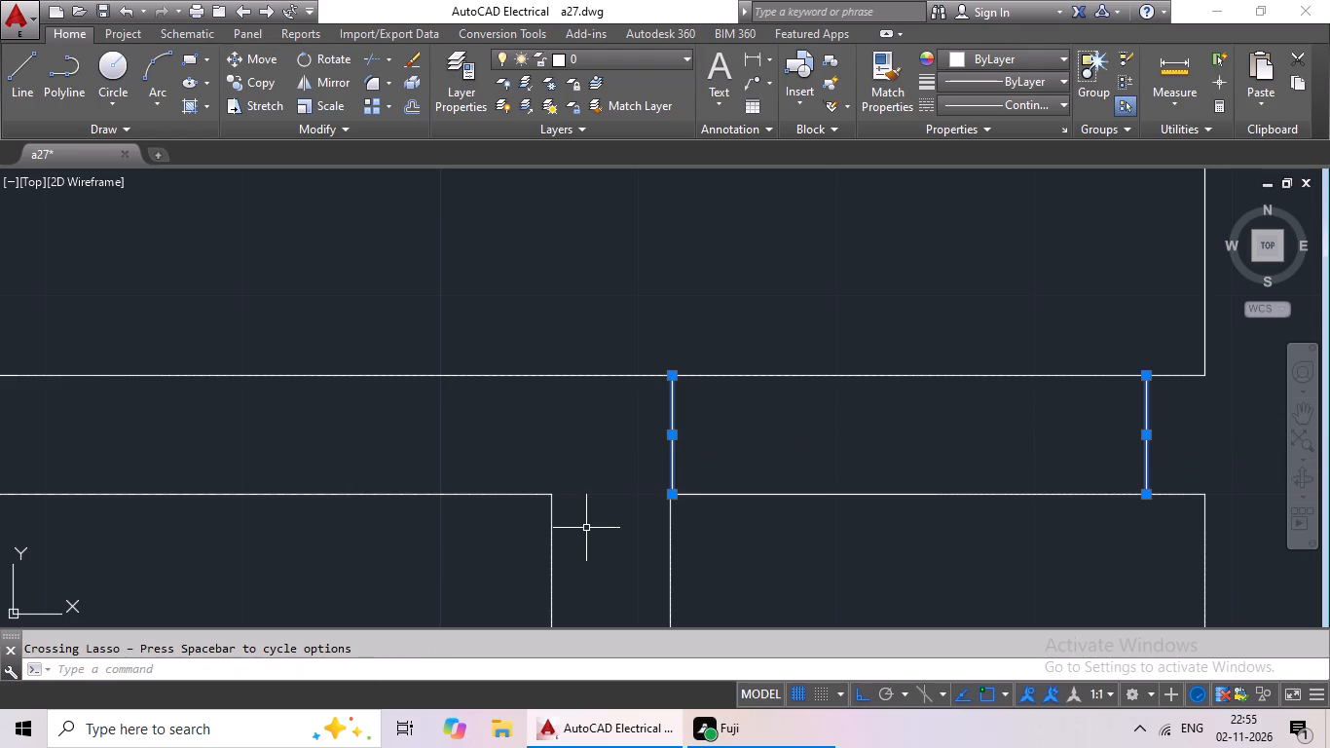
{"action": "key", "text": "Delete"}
Draw a line across the northeast bedroom's south wall, slightly east of the northwest corner of the small space beside the toilet.
{"action": "left_click", "coordinate": [22, 64]}
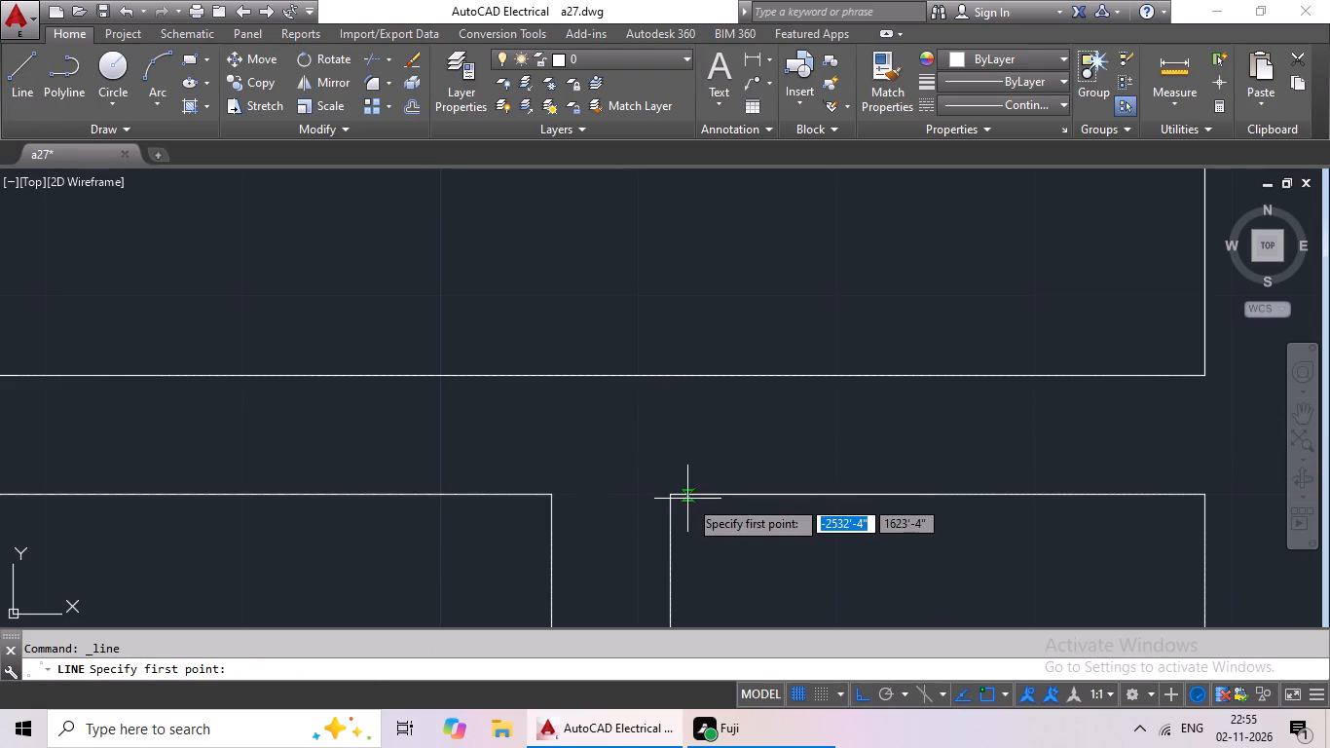
{"action": "left_click_drag", "start_coordinate": [691, 495], "coordinate": [691, 486]}
{"action": "left_click", "coordinate": [688, 374]}
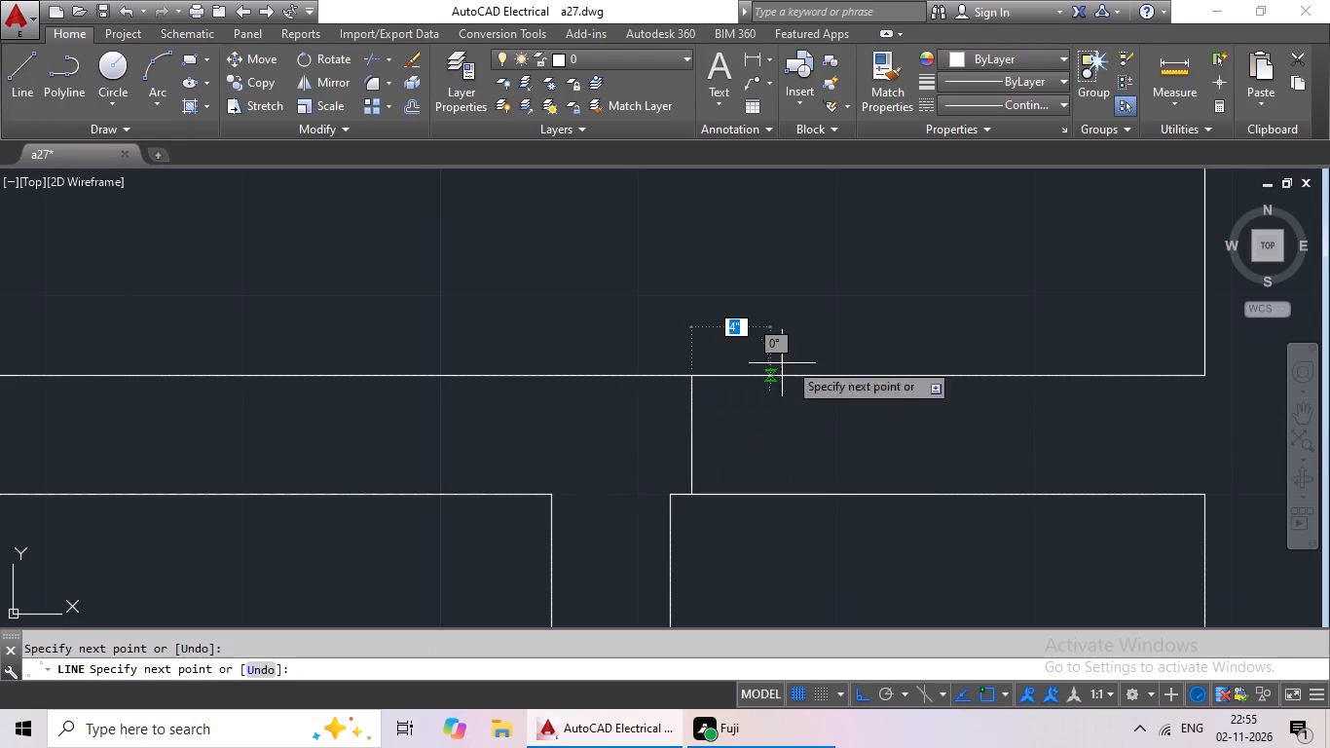
{"action": "key", "text": "Escape"}
{"action": "key", "text": "Escape"}
{"action": "key", "text": "Escape"}
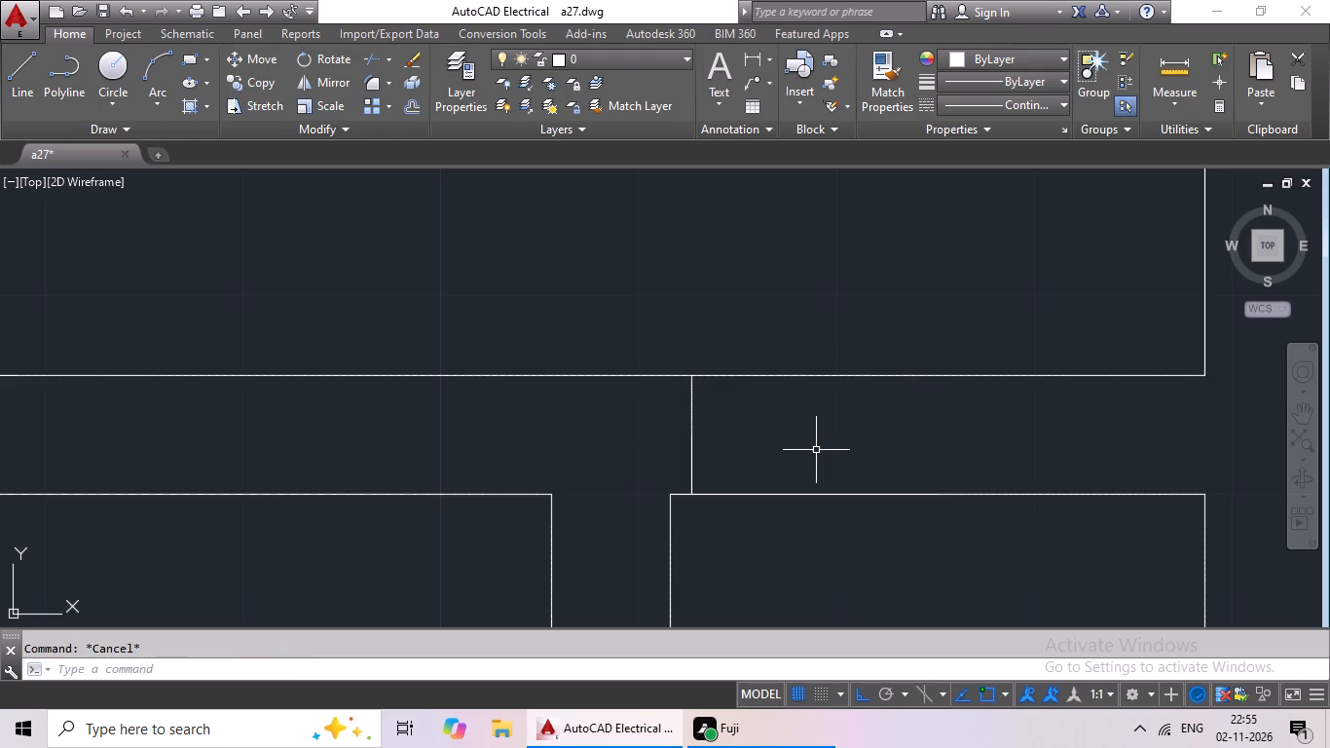
Offset the new crossing line in the northeast bedroom's south wall 2' to the east.
{"action": "key", "text": "o"}
{"action": "key", "text": "Return"}
{"action": "type", "text": "2'"}
{"action": "key", "text": "Return"}
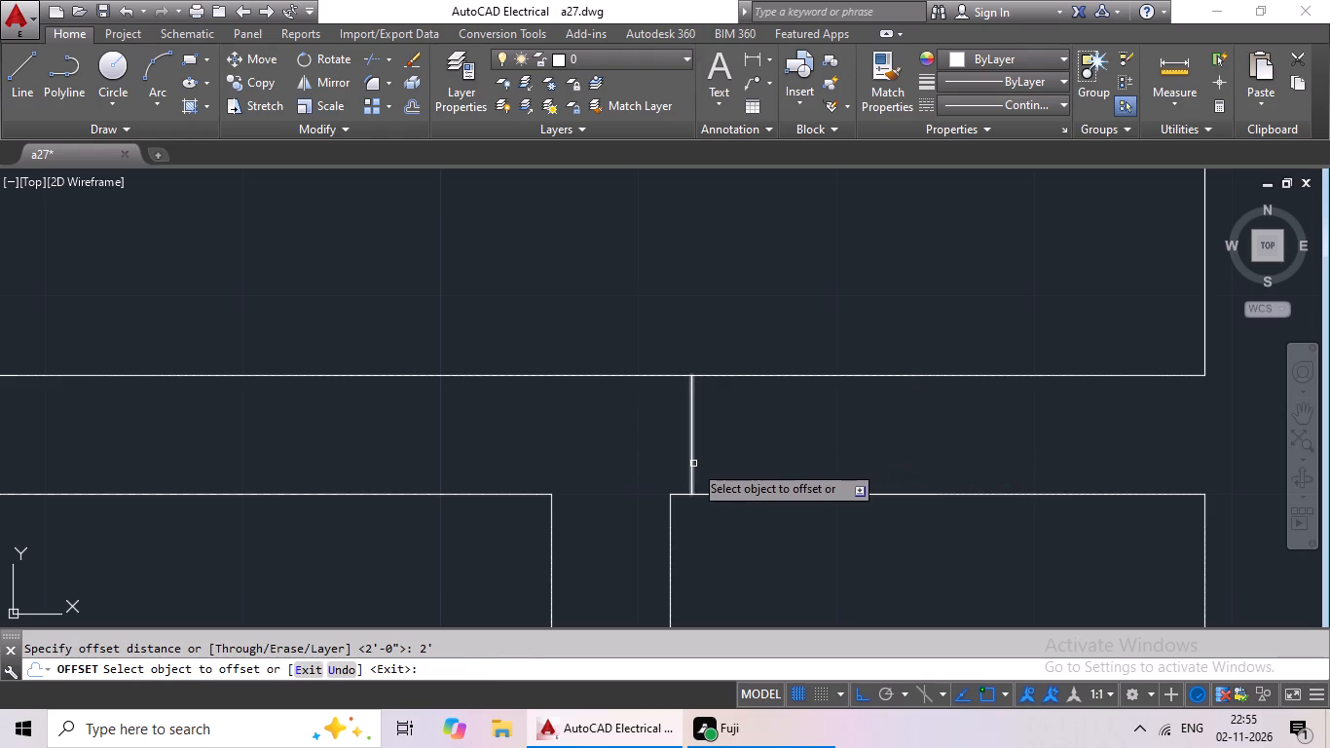
{"action": "left_click_drag", "start_coordinate": [693, 464], "coordinate": [708, 463]}
{"action": "left_click", "coordinate": [737, 455]}
{"action": "scroll", "coordinate": [826, 448], "scroll_direction": "down", "scroll_amount": 4}
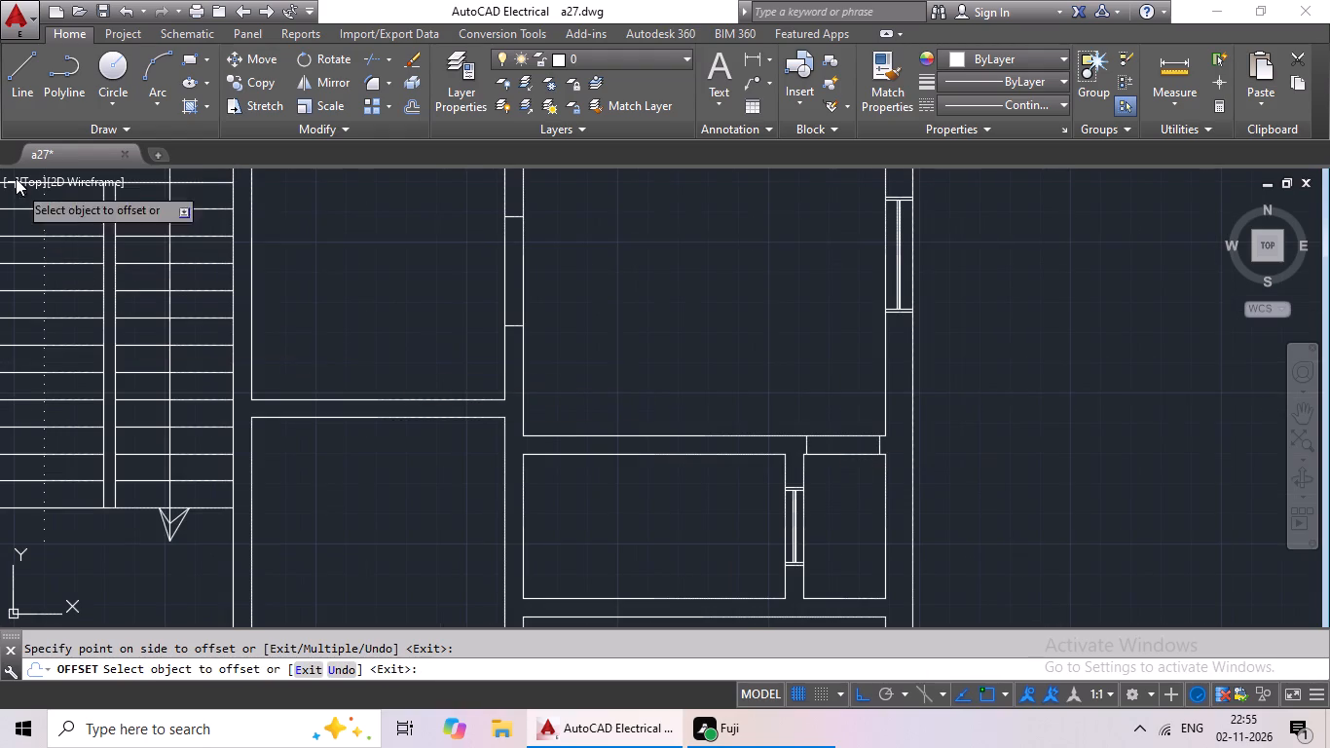
Draw a line across the wall between the east dining area and the northeast toilet, near the toilet's north end.
{"action": "left_click", "coordinate": [30, 85]}
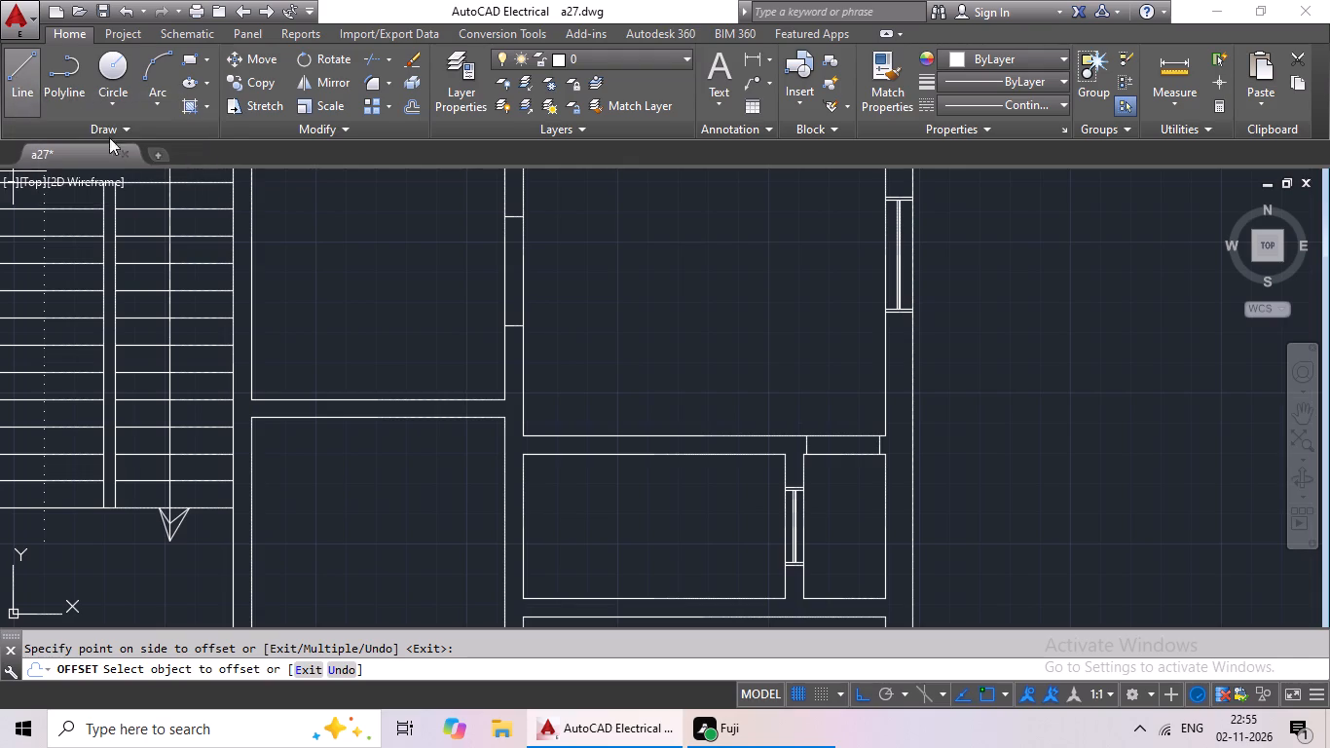
{"action": "scroll", "coordinate": [487, 316], "scroll_direction": "down", "scroll_amount": 3}
{"action": "middle_click_drag", "start_coordinate": [492, 342], "coordinate": [576, 363]}
{"action": "middle_click_drag", "start_coordinate": [576, 372], "coordinate": [674, 377]}
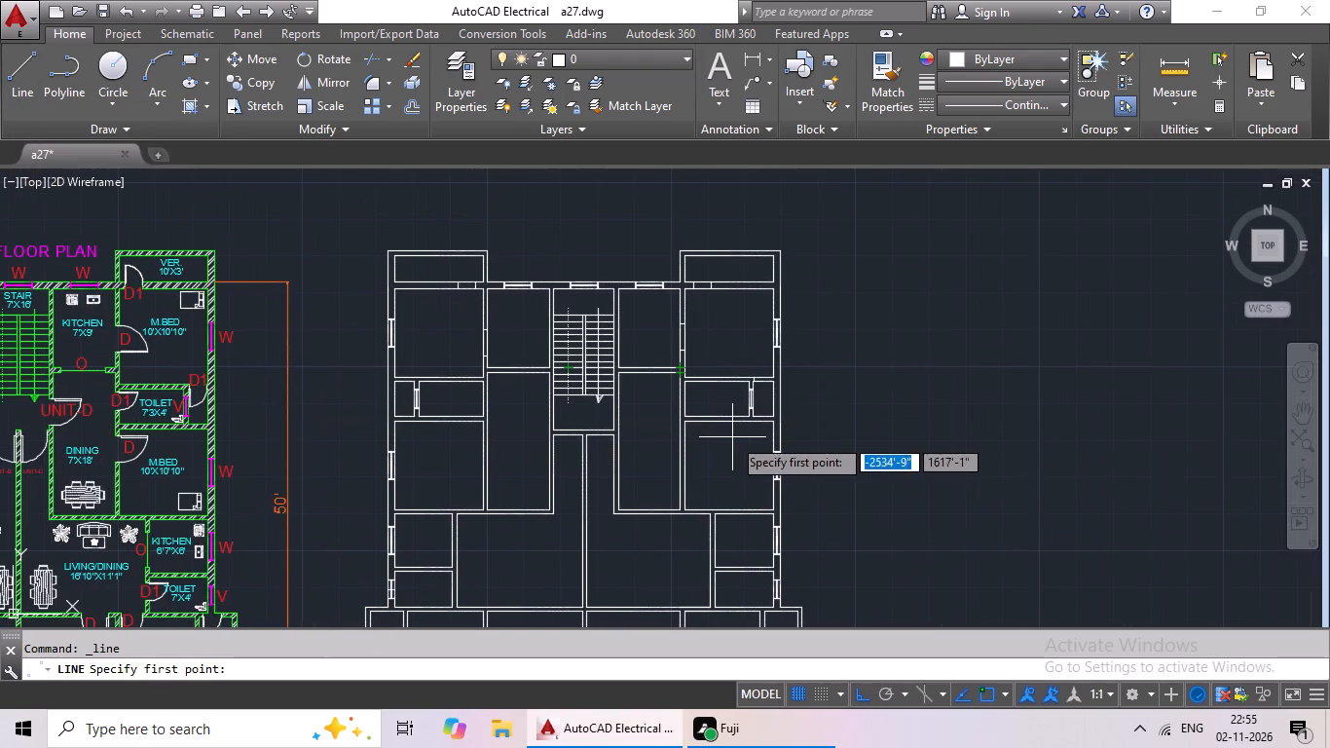
{"action": "scroll", "coordinate": [705, 392], "scroll_direction": "up", "scroll_amount": 4}
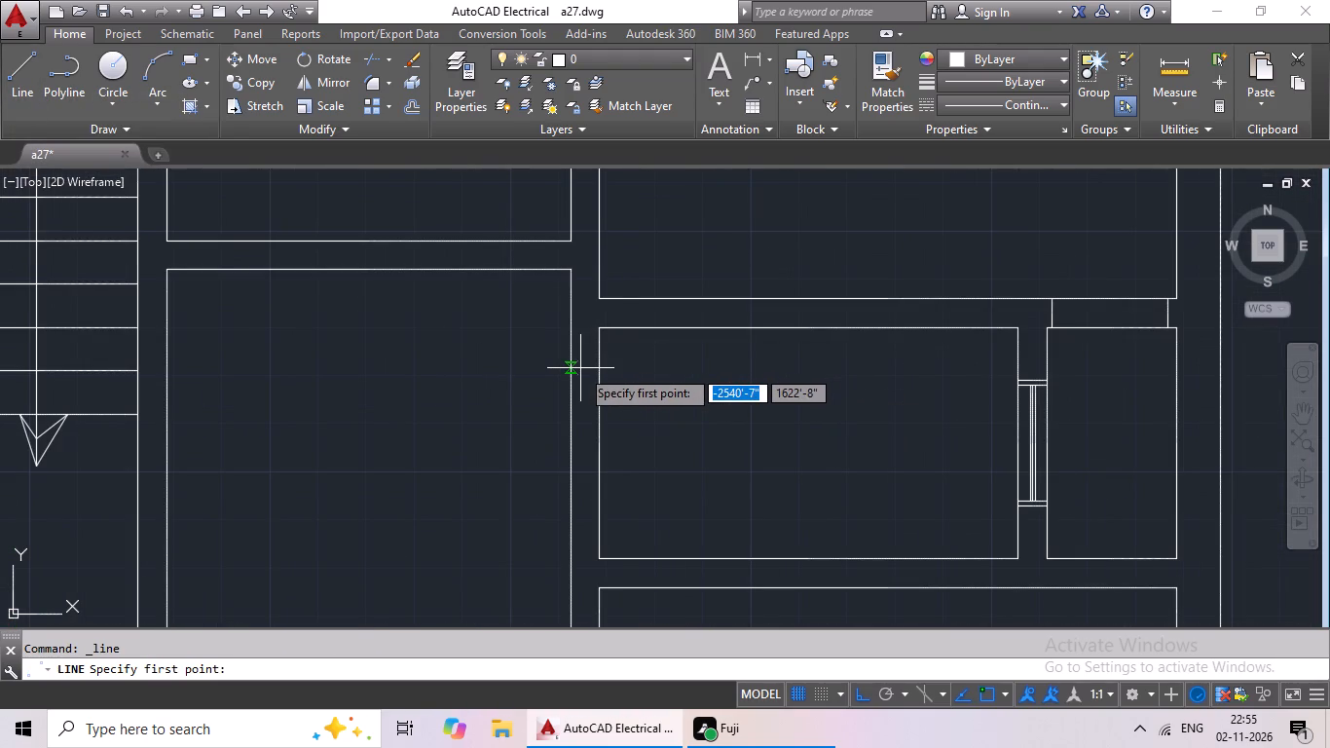
{"action": "left_click", "coordinate": [572, 358]}
{"action": "left_click", "coordinate": [599, 355]}
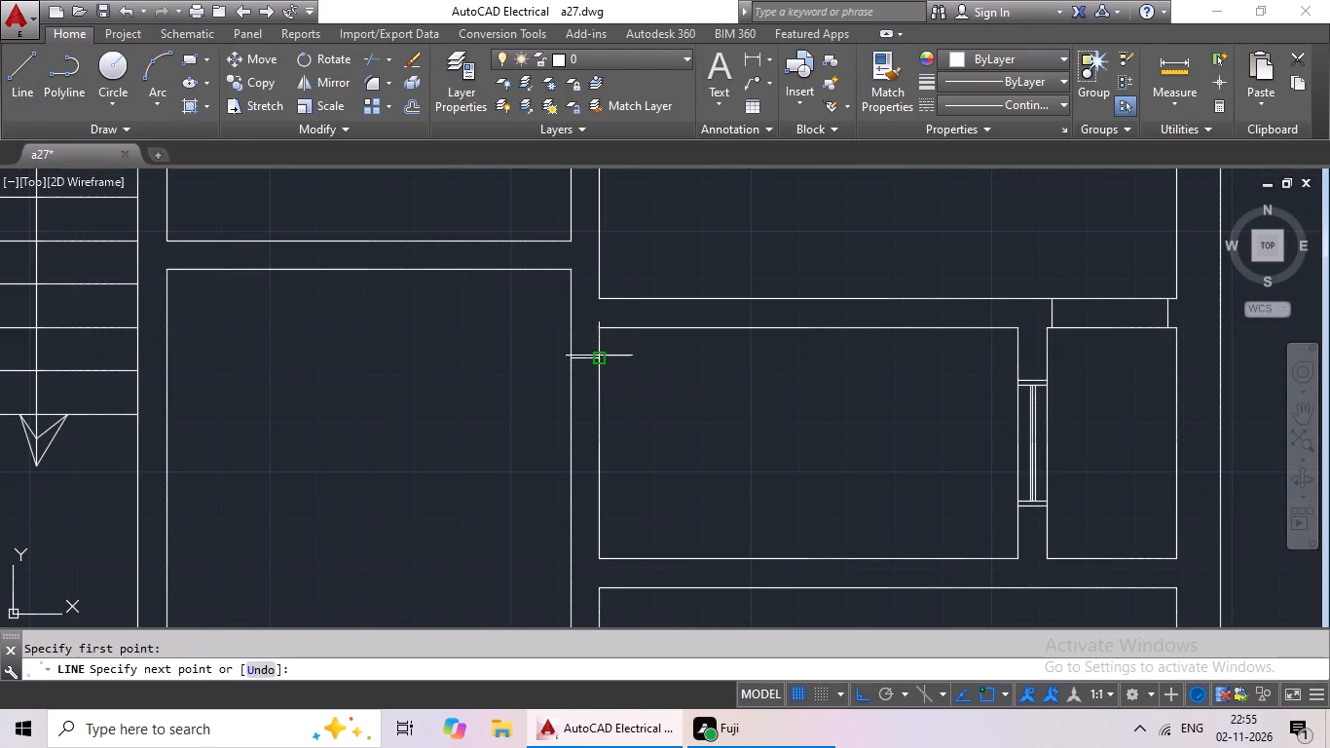
{"action": "key", "text": "Escape"}
{"action": "key", "text": "Escape"}
Offset the crossing line in the wall between the east dining area and toilet 2' to the south.
{"action": "key", "text": "o"}
{"action": "key", "text": "Return"}
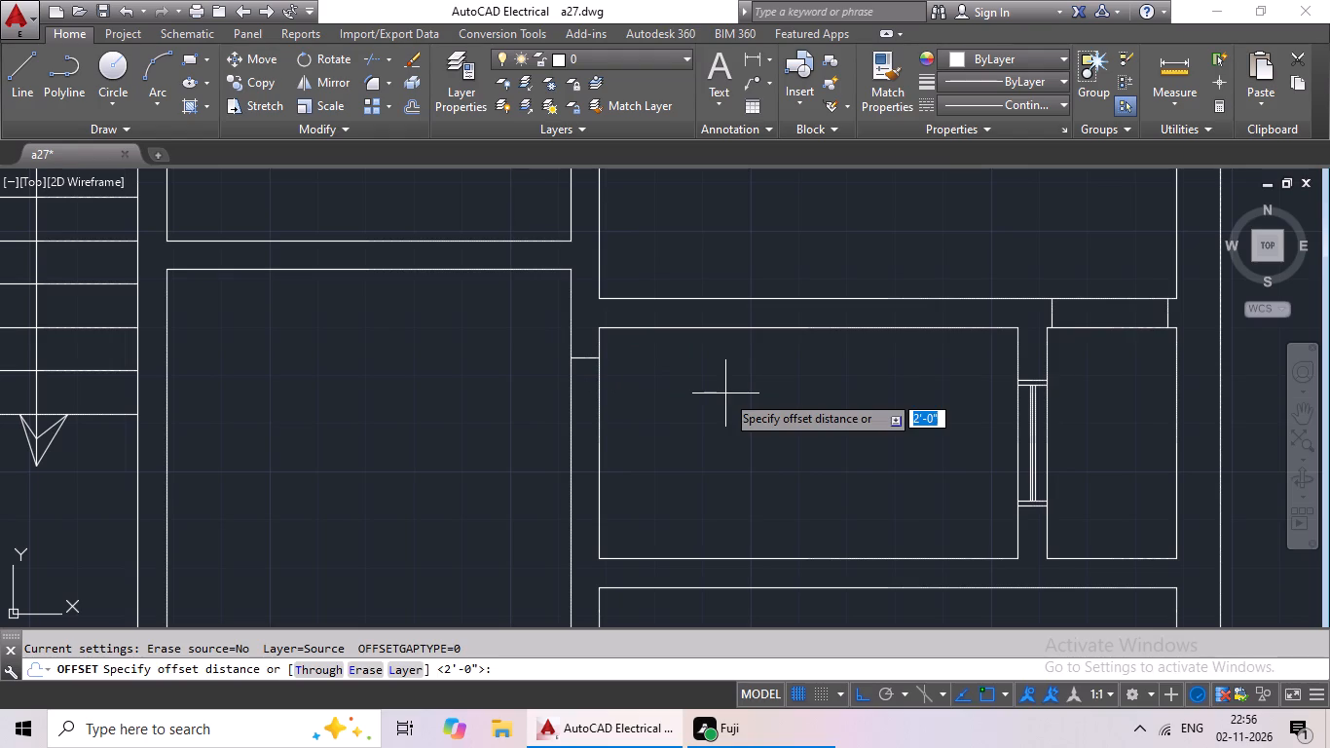
{"action": "type", "text": "2'"}
{"action": "key", "text": "Return"}
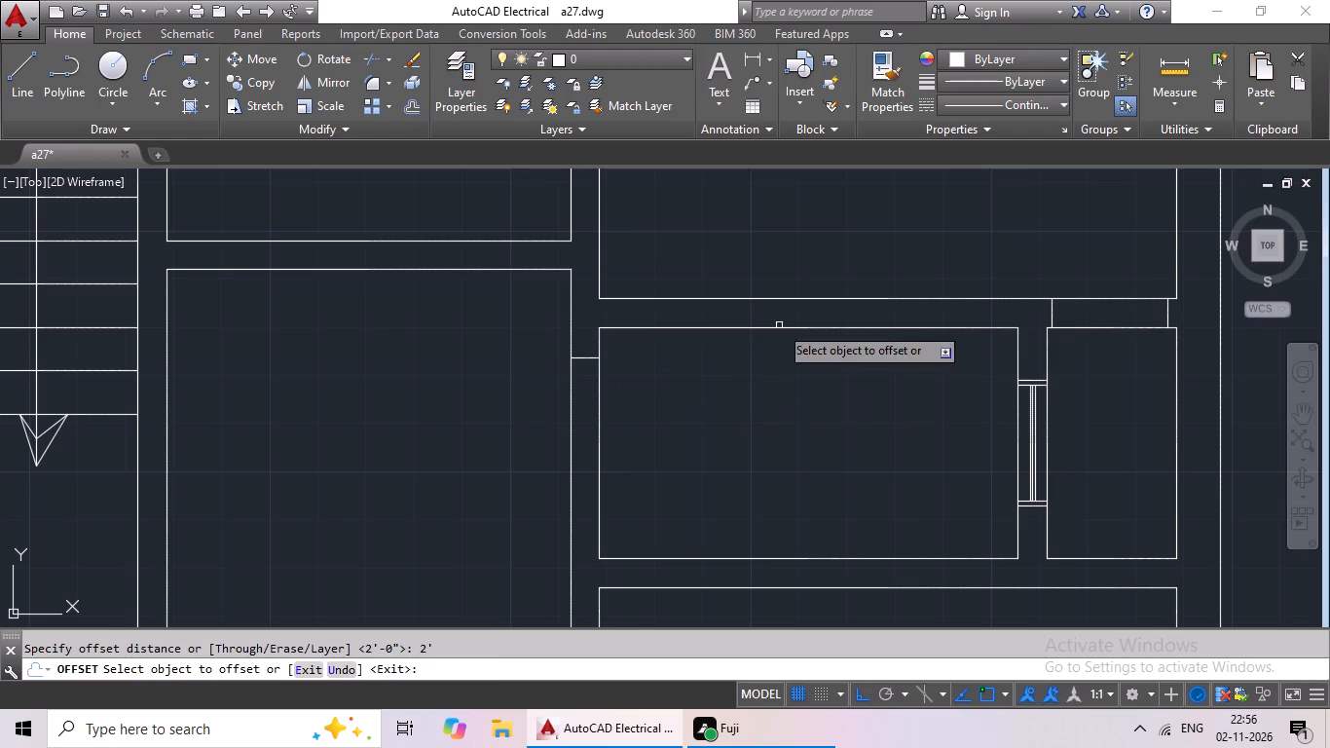
{"action": "left_click_drag", "start_coordinate": [584, 358], "coordinate": [583, 378]}
{"action": "left_click", "coordinate": [586, 394]}
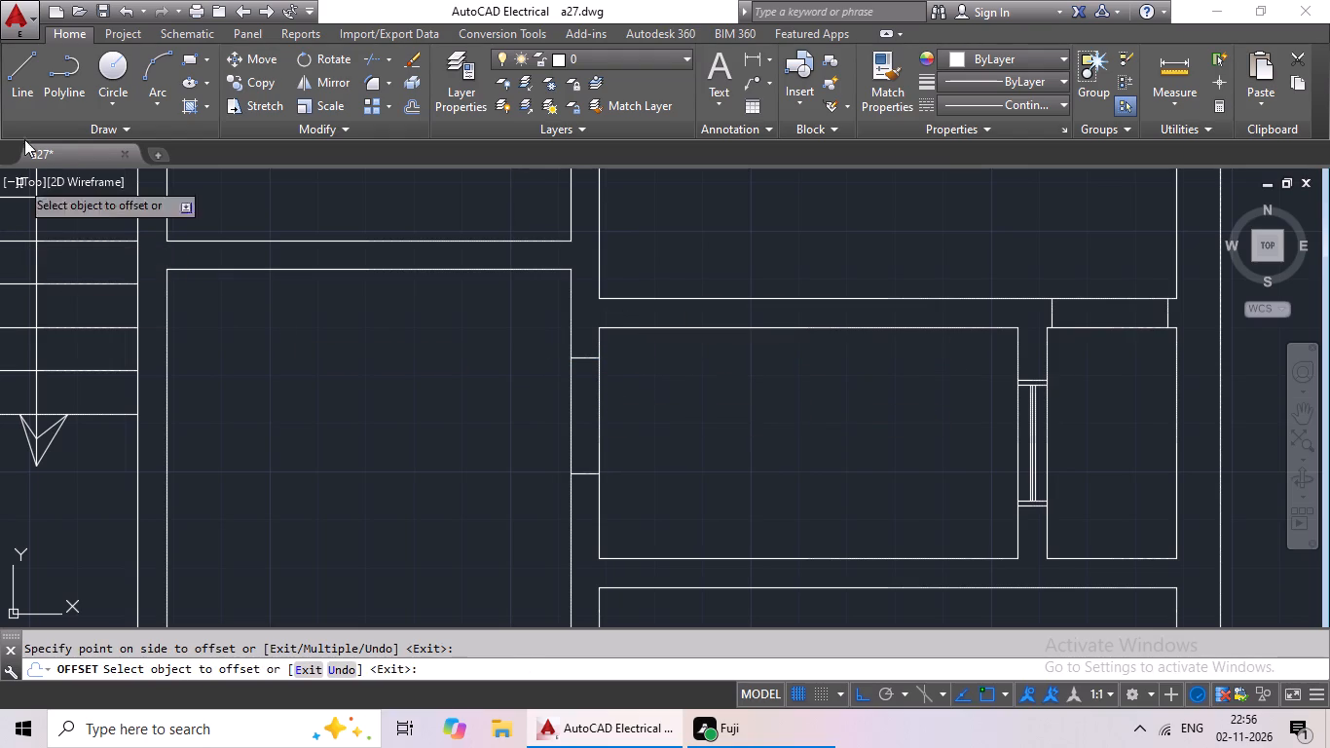
Draw two lines across the wall between the west kitchen and dining area, one near each end of the wall.
{"action": "left_click_drag", "start_coordinate": [17, 88], "coordinate": [76, 164]}
{"action": "scroll", "coordinate": [400, 453], "scroll_direction": "down", "scroll_amount": 3}
{"action": "middle_click_drag", "start_coordinate": [400, 456], "coordinate": [489, 472]}
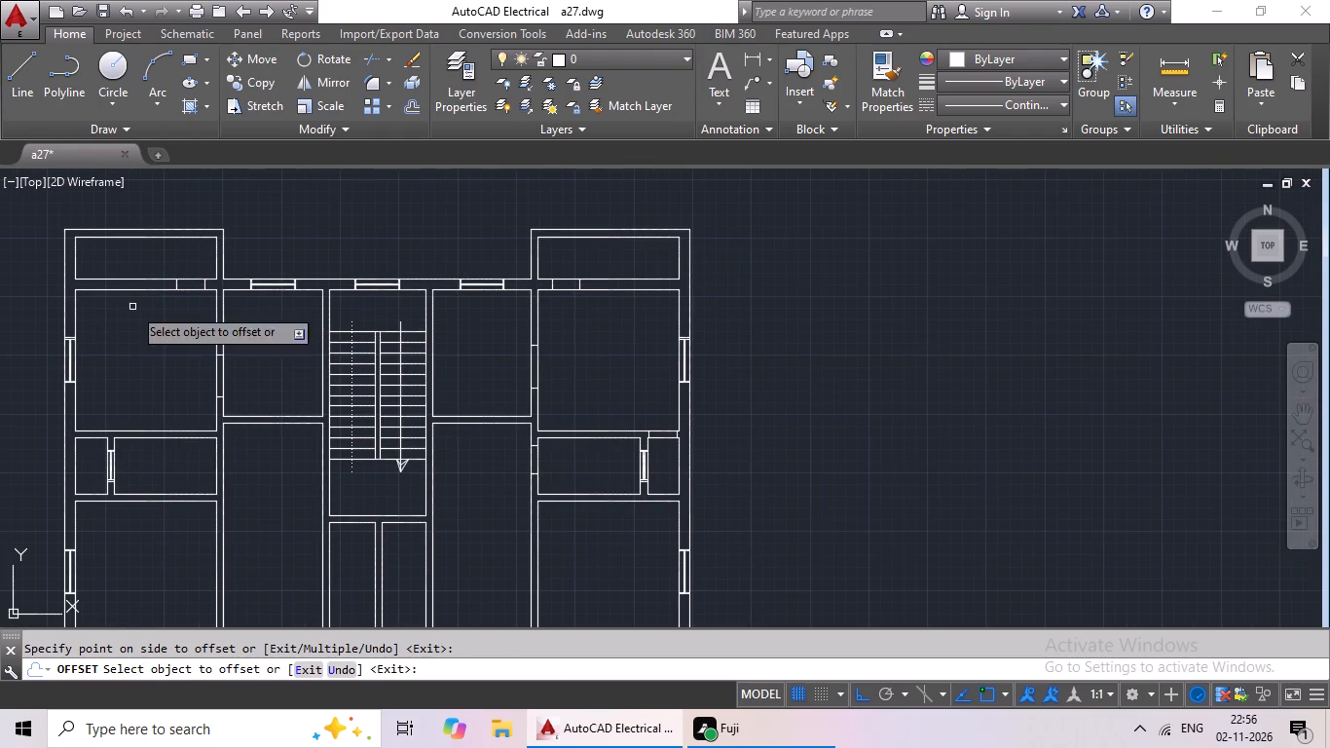
{"action": "left_click", "coordinate": [22, 87]}
{"action": "scroll", "coordinate": [281, 451], "scroll_direction": "down", "scroll_amount": 1}
{"action": "middle_click_drag", "start_coordinate": [273, 455], "coordinate": [351, 442]}
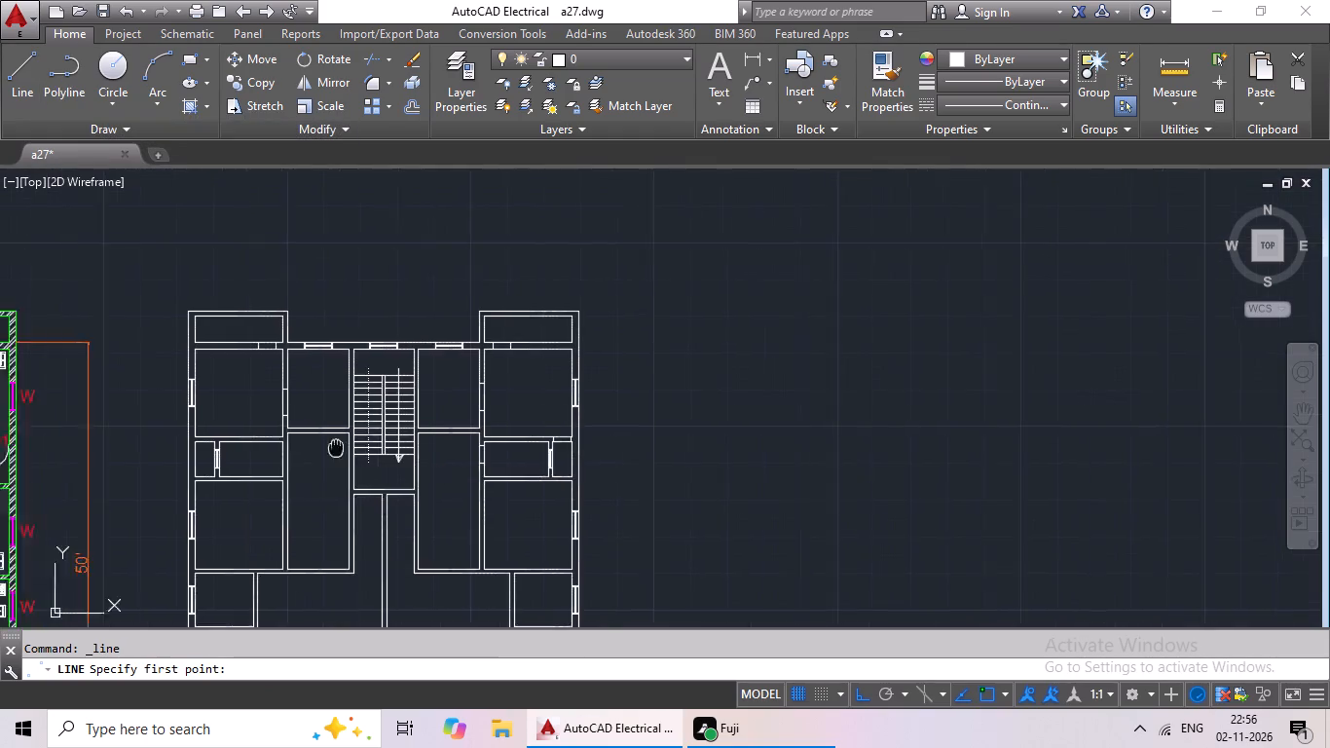
{"action": "middle_click_drag", "start_coordinate": [351, 442], "coordinate": [361, 433]}
{"action": "scroll", "coordinate": [352, 423], "scroll_direction": "up", "scroll_amount": 4}
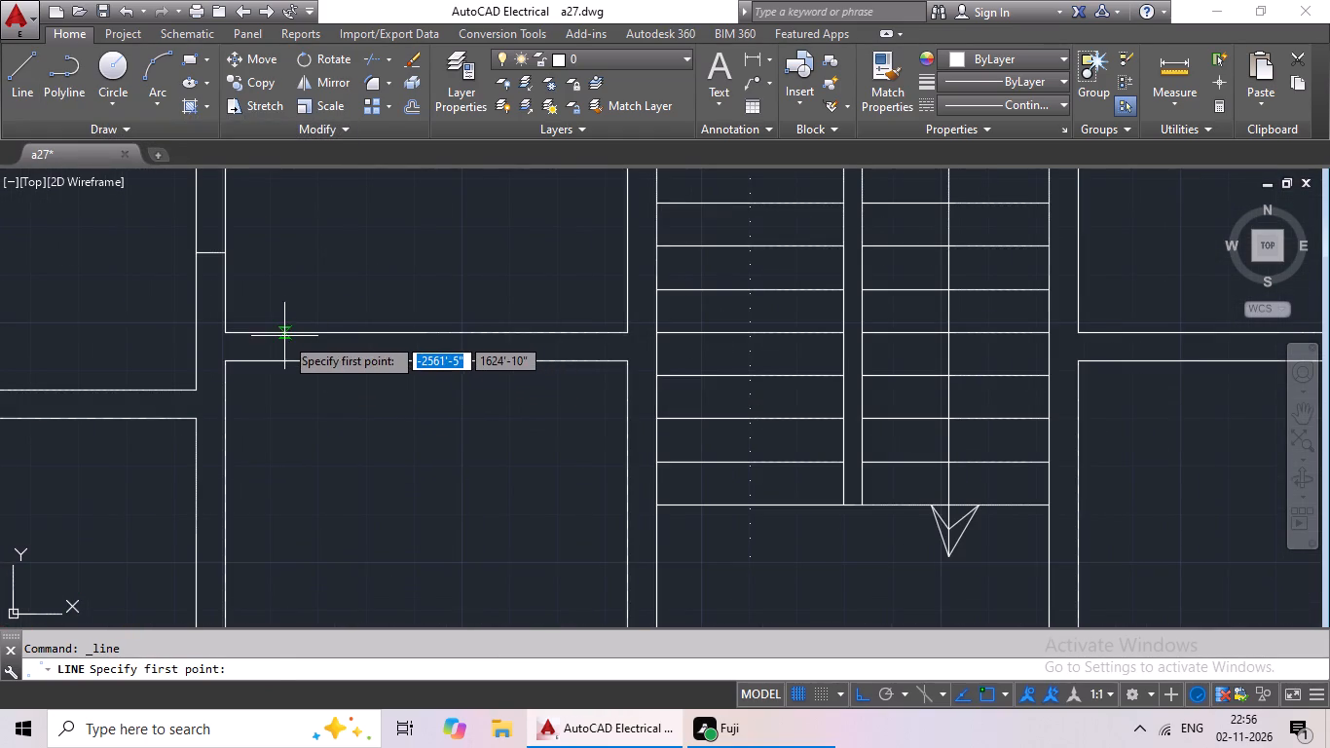
{"action": "left_click_drag", "start_coordinate": [284, 336], "coordinate": [284, 354]}
{"action": "left_click", "coordinate": [284, 368]}
{"action": "key", "text": "Escape"}
{"action": "key", "text": "Escape"}
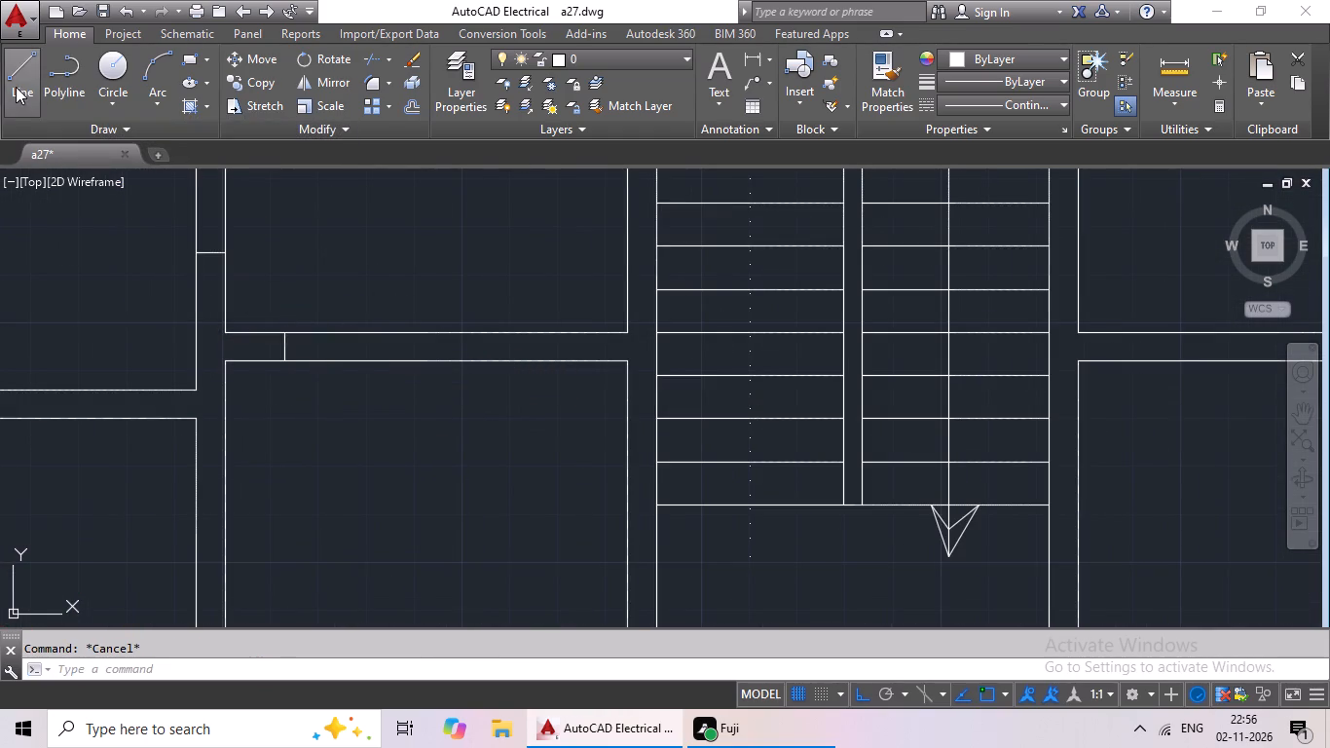
{"action": "left_click_drag", "start_coordinate": [16, 86], "coordinate": [22, 97]}
{"action": "left_click", "coordinate": [545, 330]}
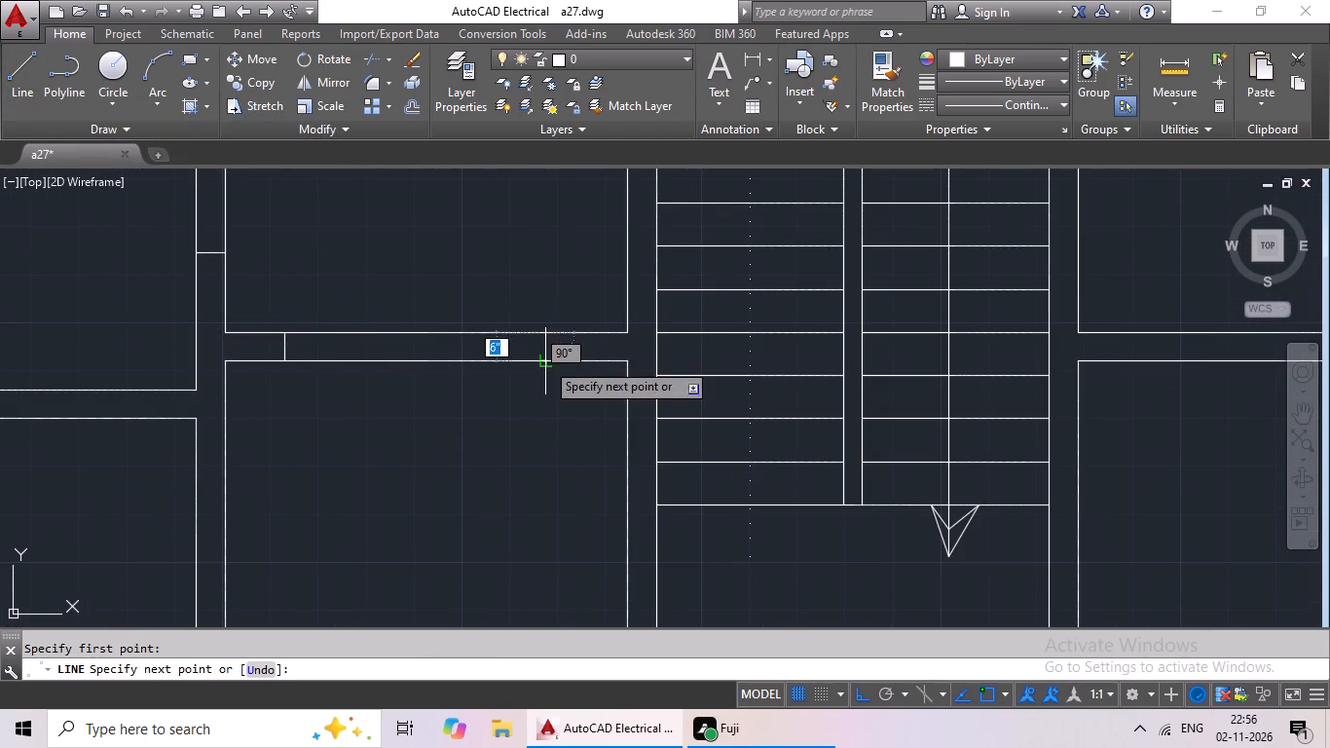
{"action": "left_click", "coordinate": [545, 367]}
{"action": "key", "text": "Escape"}
Join the midpoints of the two crossing lines in the west kitchen-dining wall with a horizontal line.
{"action": "left_click", "coordinate": [15, 80]}
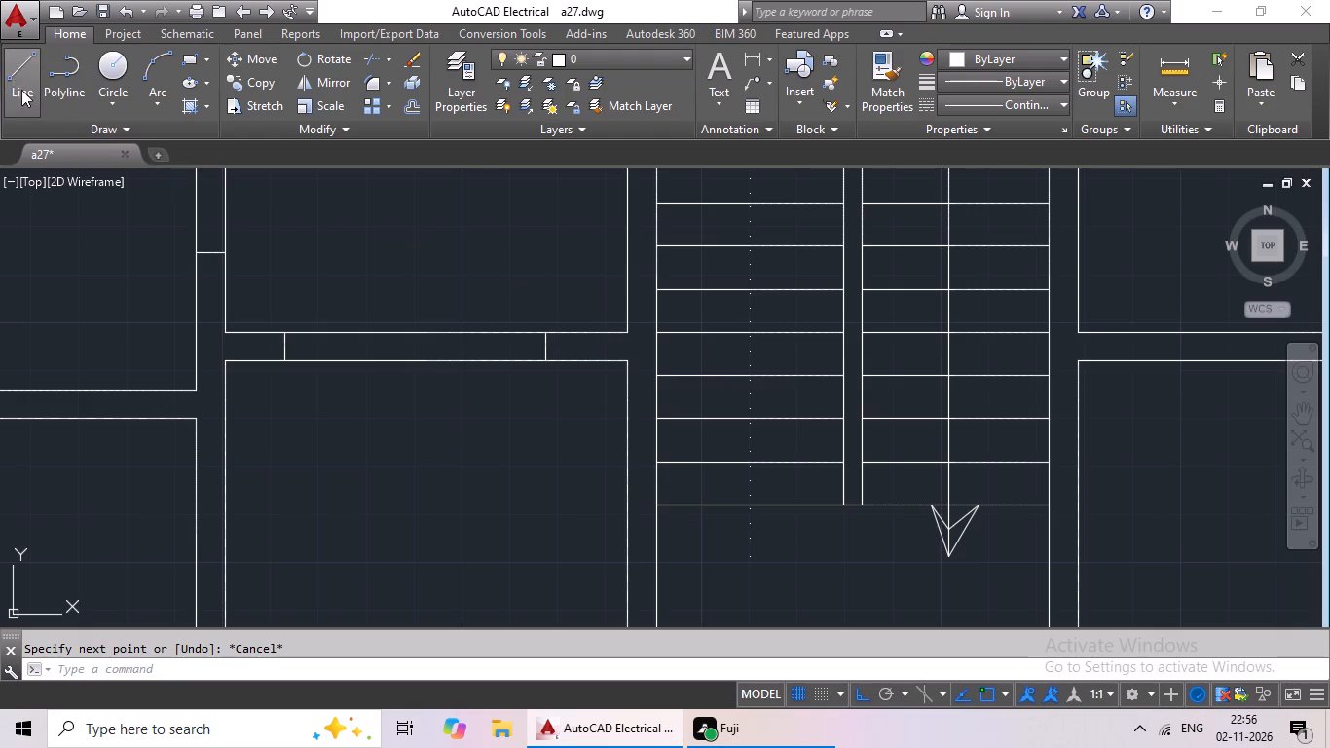
{"action": "left_click", "coordinate": [285, 349]}
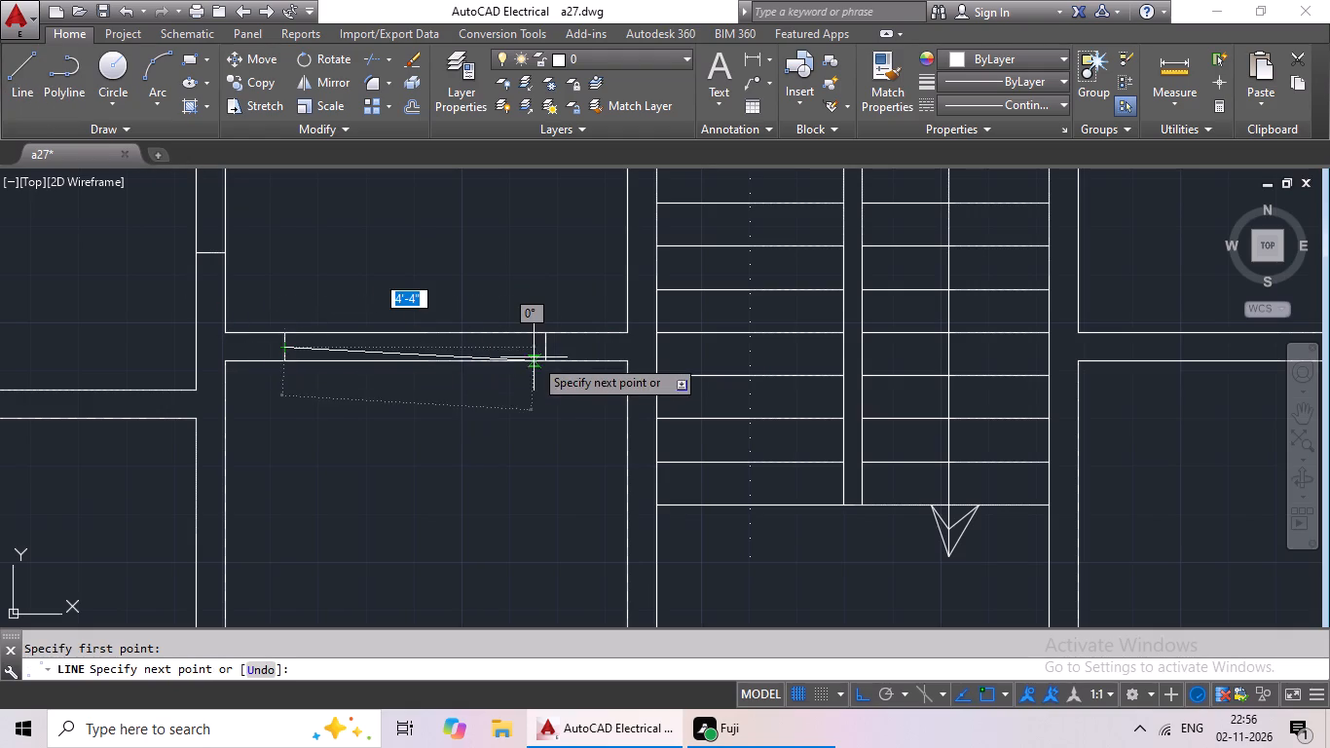
{"action": "left_click", "coordinate": [543, 351]}
{"action": "key", "text": "Escape"}
Draw two lines across the wall between the east kitchen and dining area, one near each end of the wall.
{"action": "left_click", "coordinate": [21, 98]}
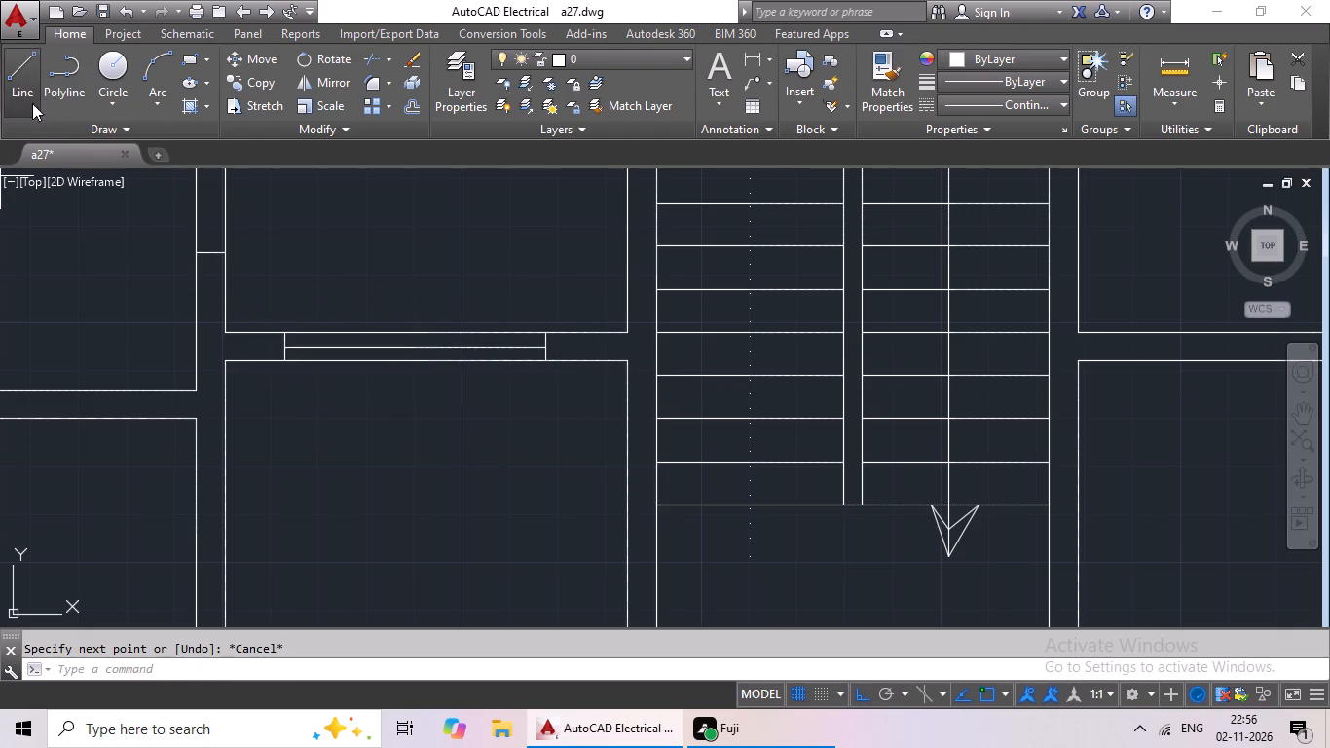
{"action": "scroll", "coordinate": [277, 237], "scroll_direction": "down", "scroll_amount": 1}
{"action": "middle_click_drag", "start_coordinate": [901, 371], "coordinate": [791, 446]}
{"action": "scroll", "coordinate": [746, 409], "scroll_direction": "up", "scroll_amount": 2}
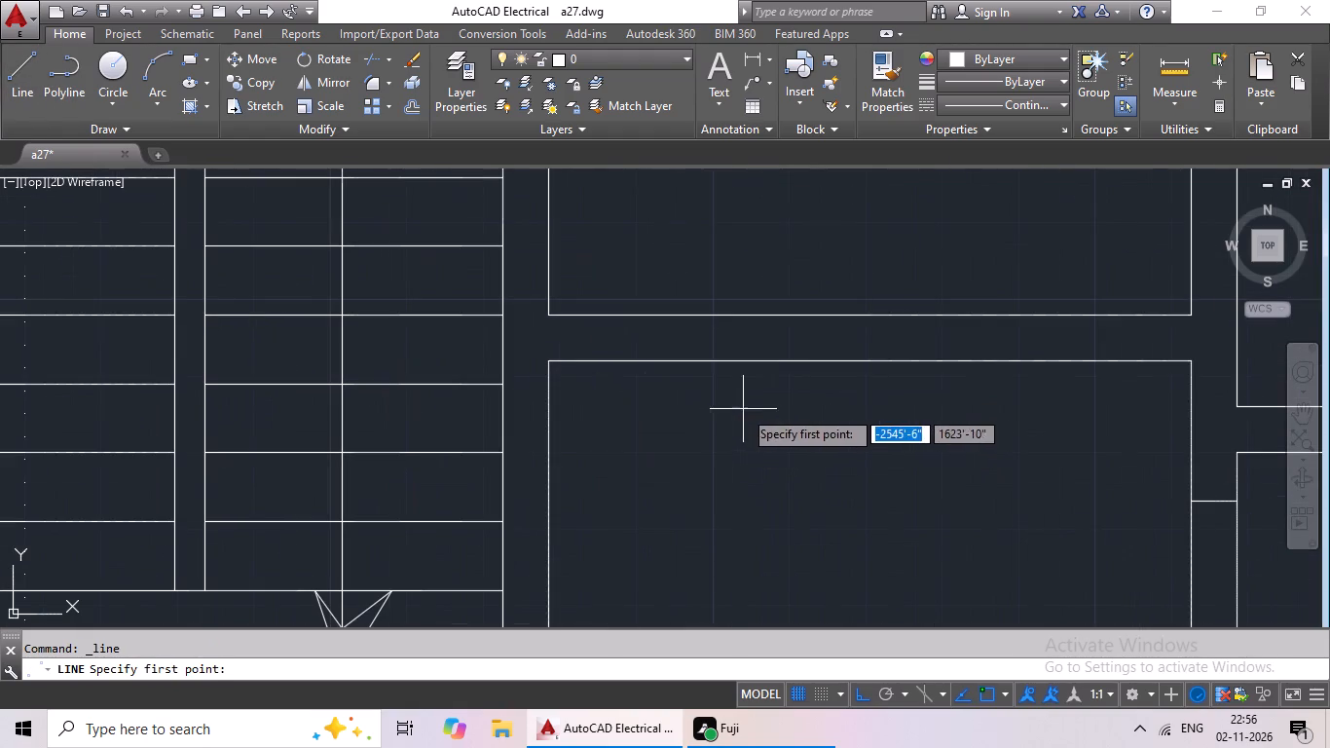
{"action": "left_click", "coordinate": [630, 318]}
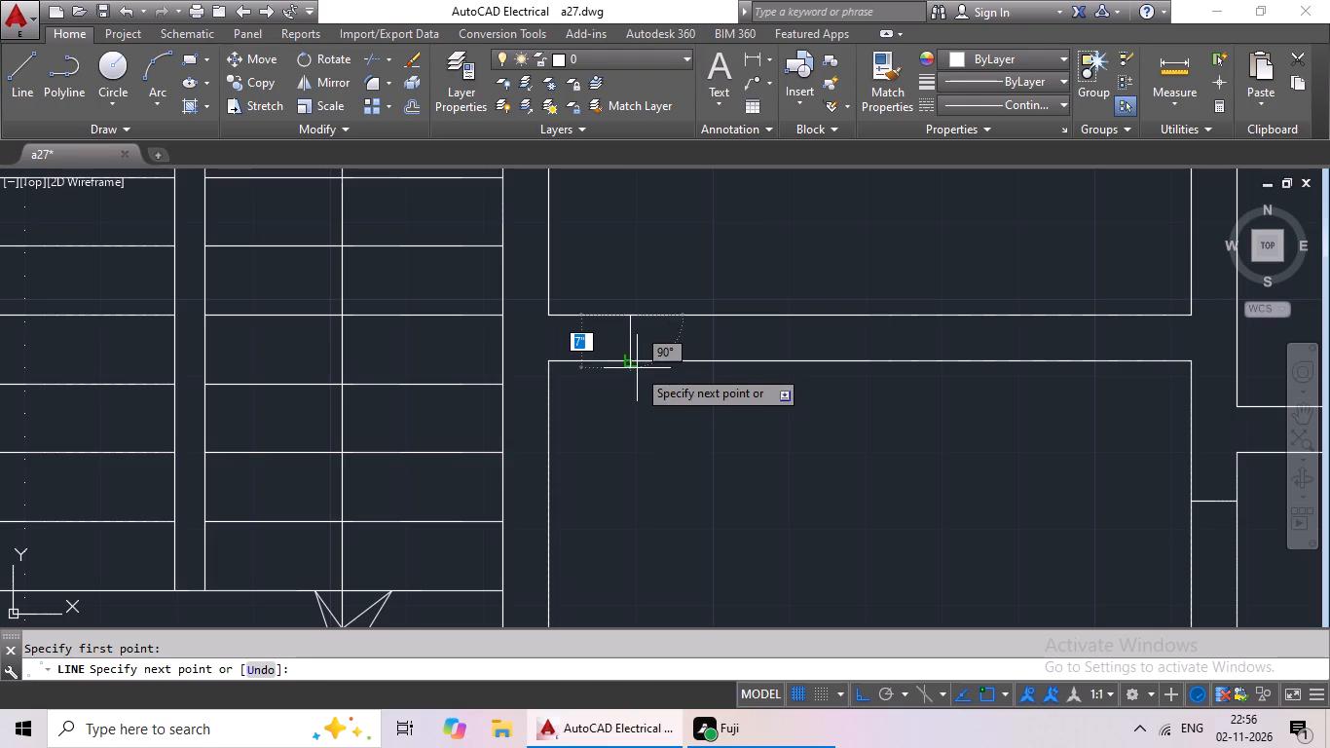
{"action": "left_click", "coordinate": [635, 363]}
{"action": "key", "text": "Escape"}
{"action": "left_click", "coordinate": [18, 71]}
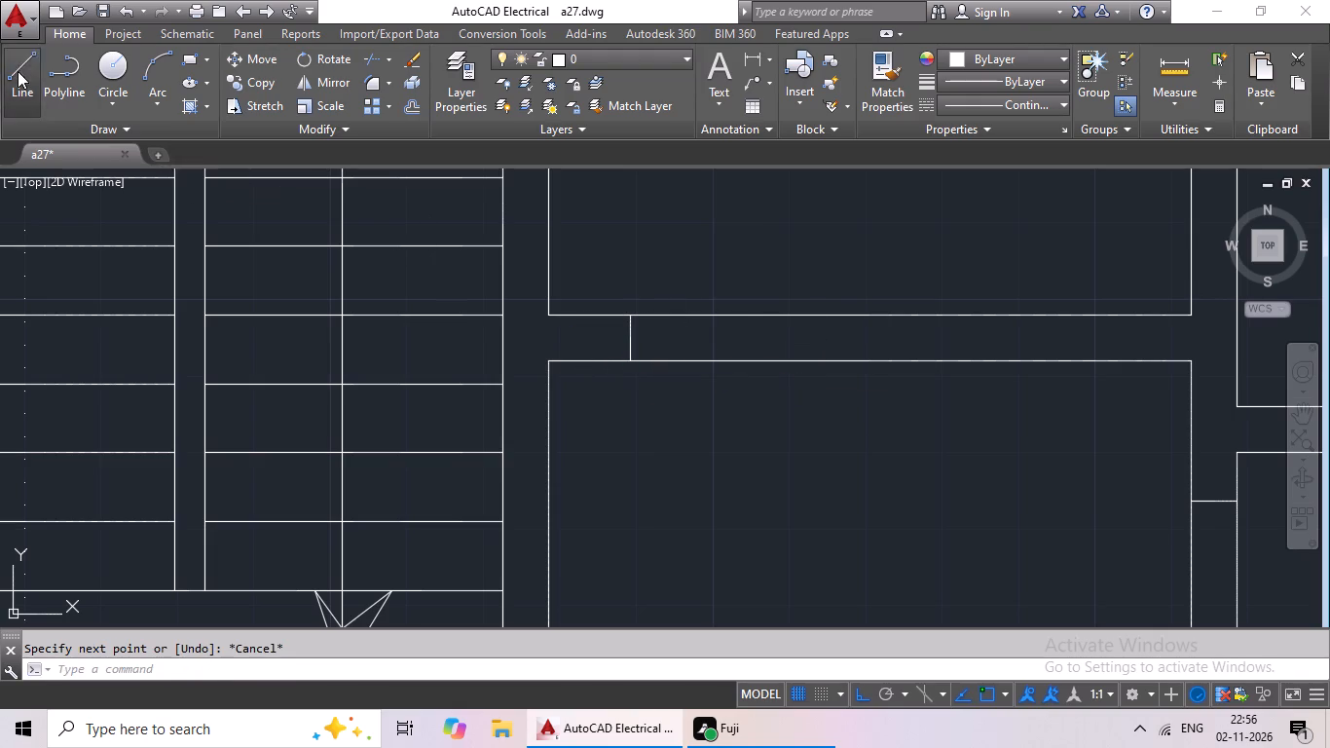
{"action": "left_click", "coordinate": [1094, 317]}
{"action": "left_click", "coordinate": [1097, 359]}
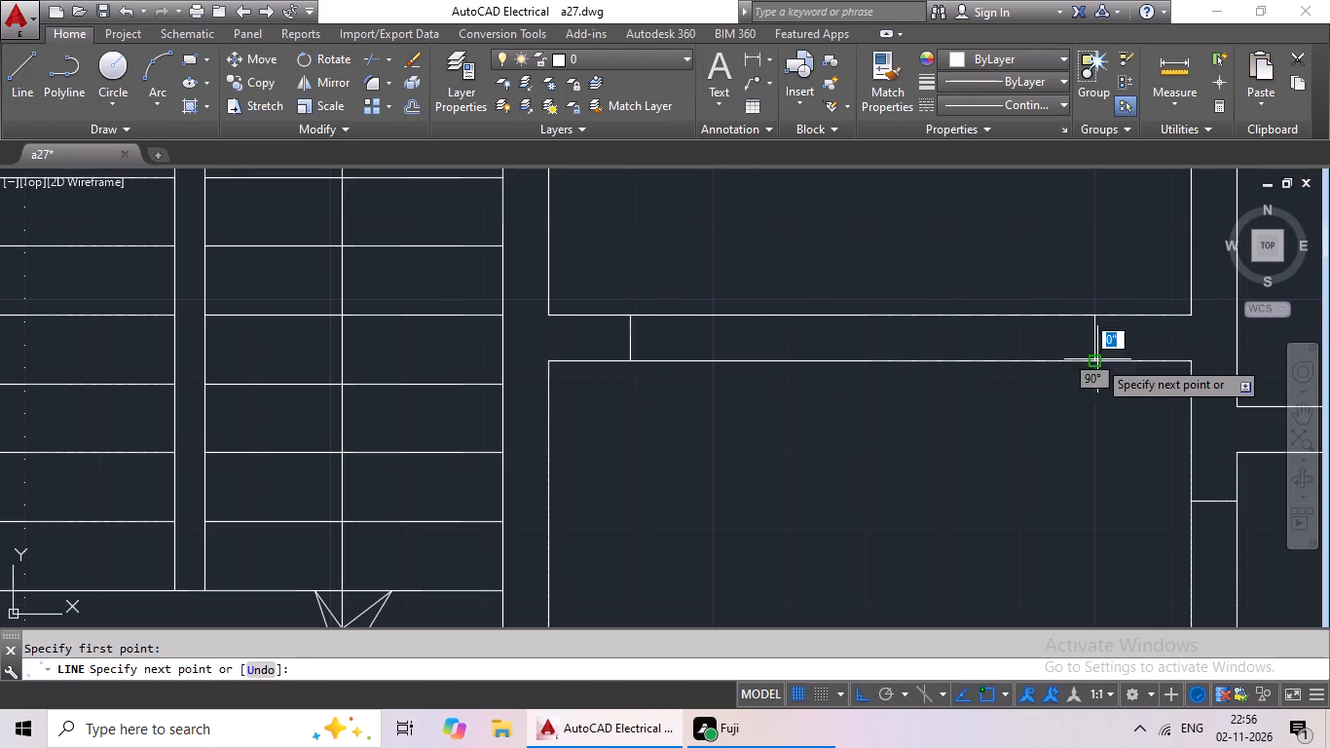
{"action": "key", "text": "Escape"}
Join the midpoints of the crossing lines in the east kitchen-dining wall with a horizontal line about 5'-2" long.
{"action": "left_click", "coordinate": [31, 57]}
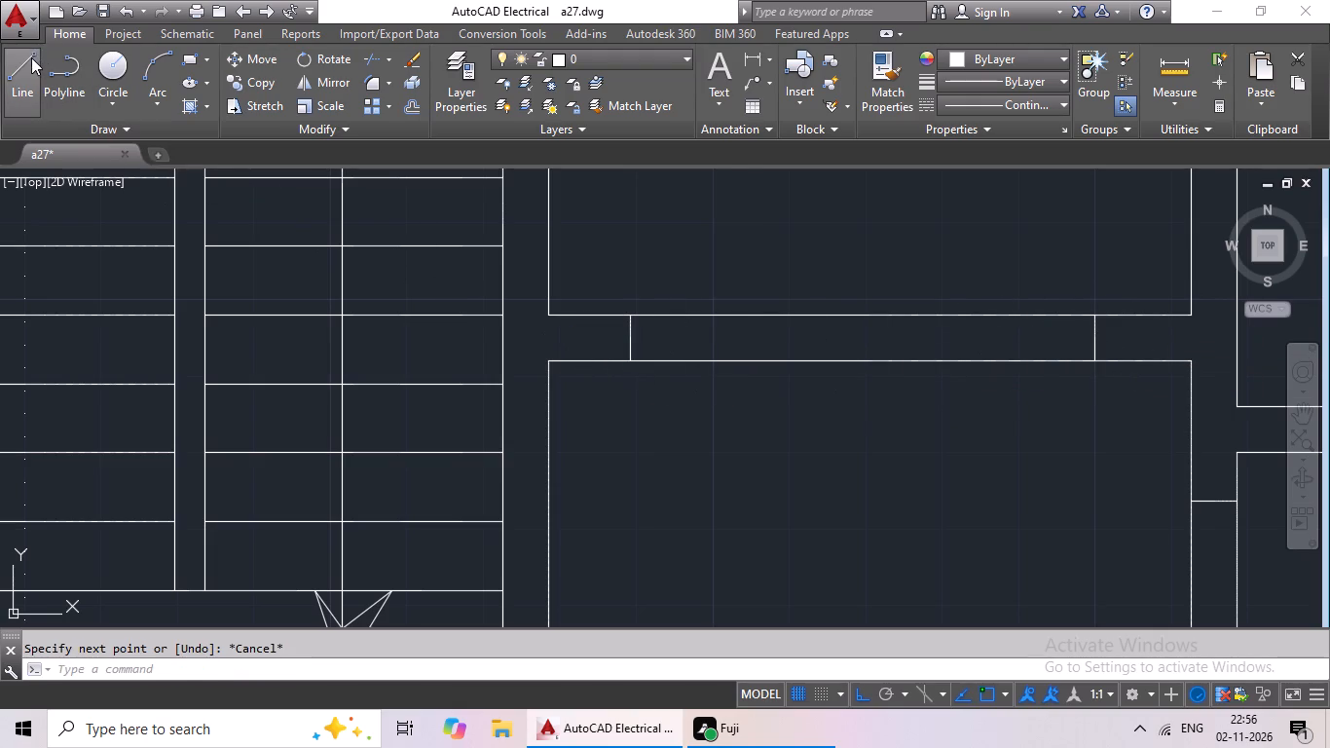
{"action": "left_click", "coordinate": [633, 339]}
{"action": "middle_click_drag", "start_coordinate": [932, 343], "coordinate": [619, 363]}
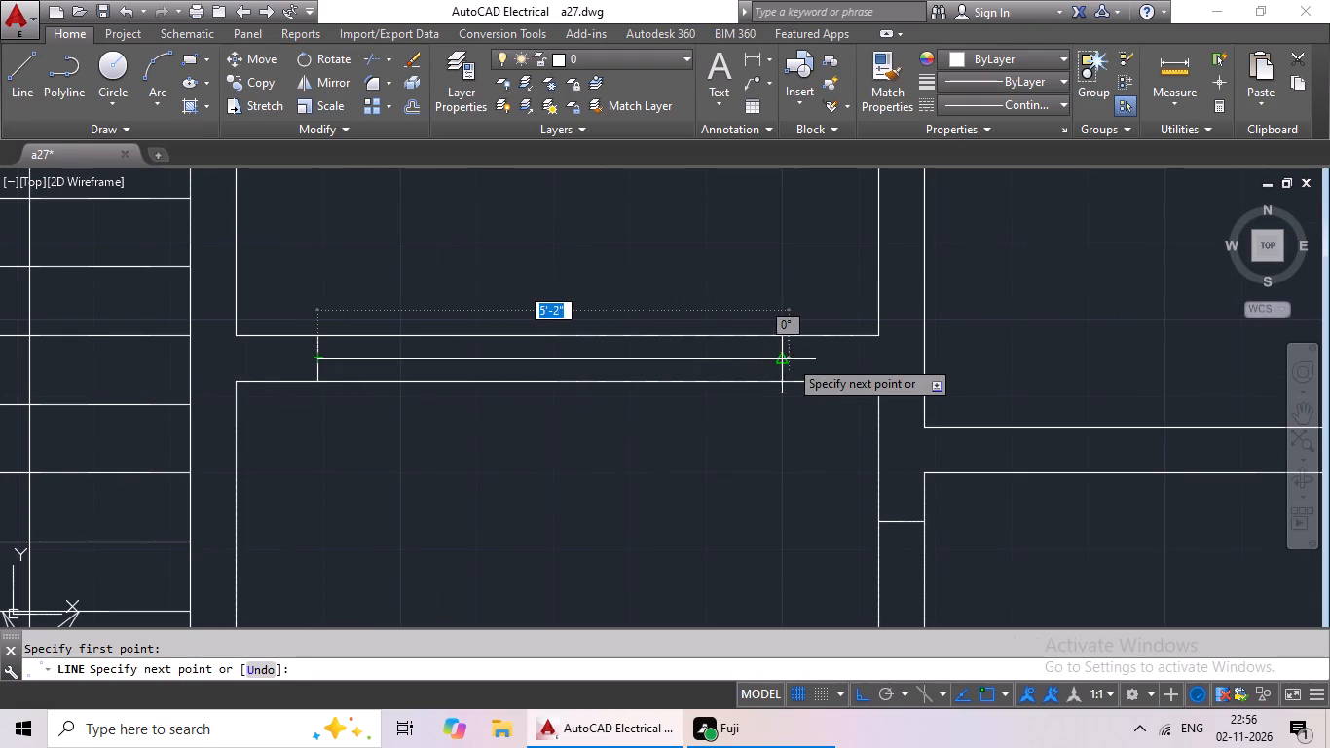
{"action": "left_click", "coordinate": [782, 358]}
{"action": "key", "text": "Escape"}
{"action": "scroll", "coordinate": [827, 358], "scroll_direction": "down", "scroll_amount": 4}
{"action": "key", "text": "Escape"}
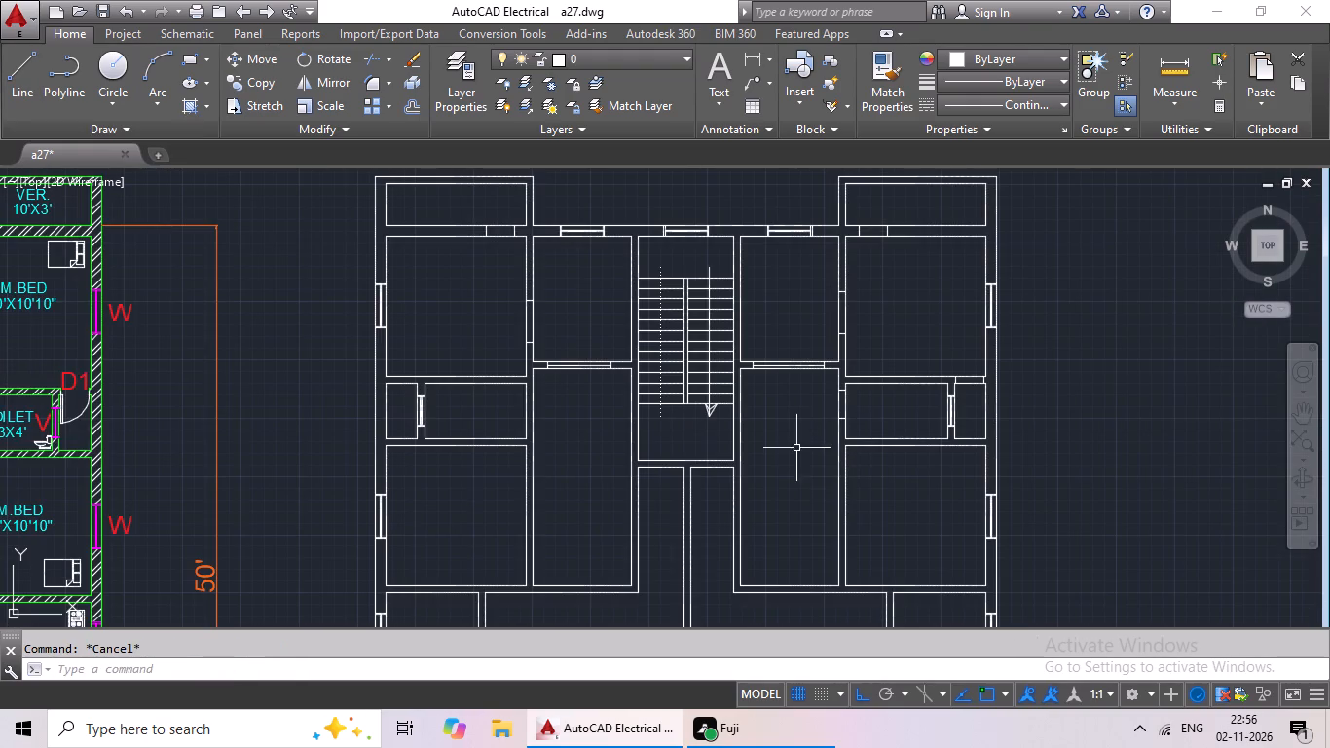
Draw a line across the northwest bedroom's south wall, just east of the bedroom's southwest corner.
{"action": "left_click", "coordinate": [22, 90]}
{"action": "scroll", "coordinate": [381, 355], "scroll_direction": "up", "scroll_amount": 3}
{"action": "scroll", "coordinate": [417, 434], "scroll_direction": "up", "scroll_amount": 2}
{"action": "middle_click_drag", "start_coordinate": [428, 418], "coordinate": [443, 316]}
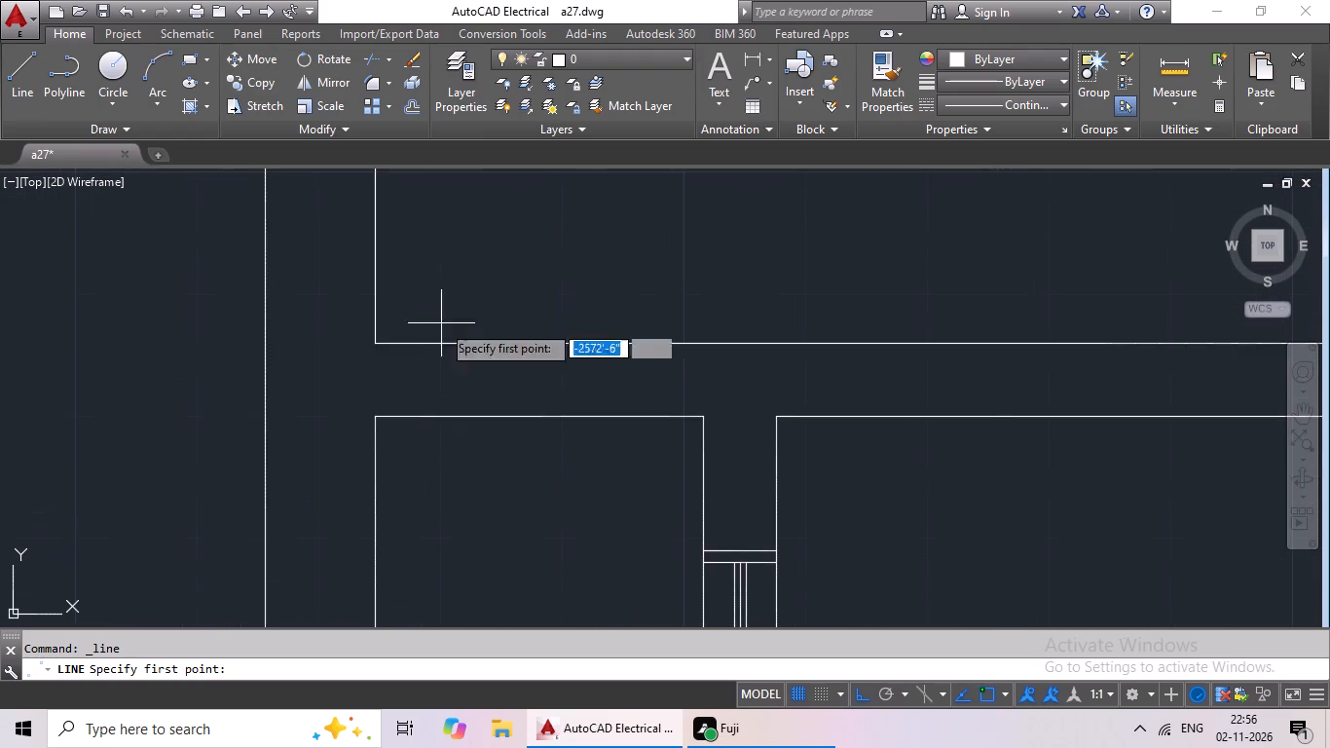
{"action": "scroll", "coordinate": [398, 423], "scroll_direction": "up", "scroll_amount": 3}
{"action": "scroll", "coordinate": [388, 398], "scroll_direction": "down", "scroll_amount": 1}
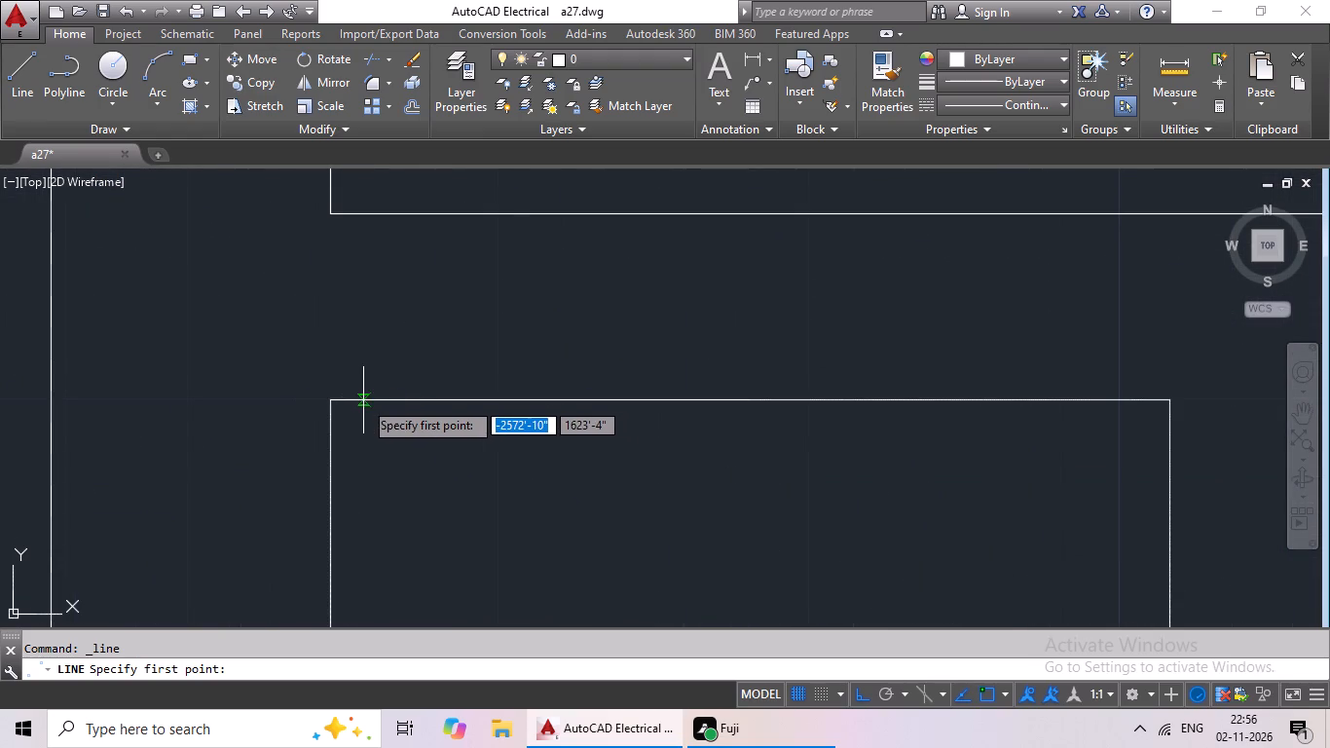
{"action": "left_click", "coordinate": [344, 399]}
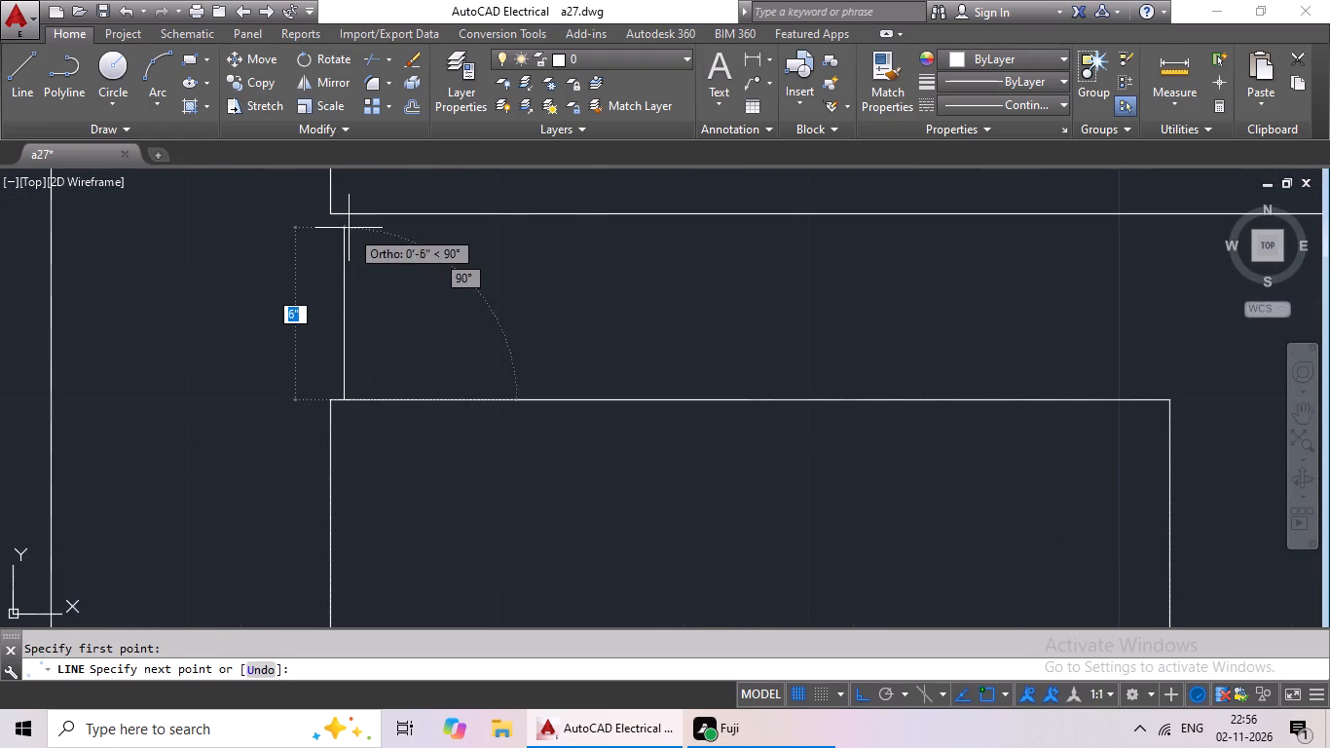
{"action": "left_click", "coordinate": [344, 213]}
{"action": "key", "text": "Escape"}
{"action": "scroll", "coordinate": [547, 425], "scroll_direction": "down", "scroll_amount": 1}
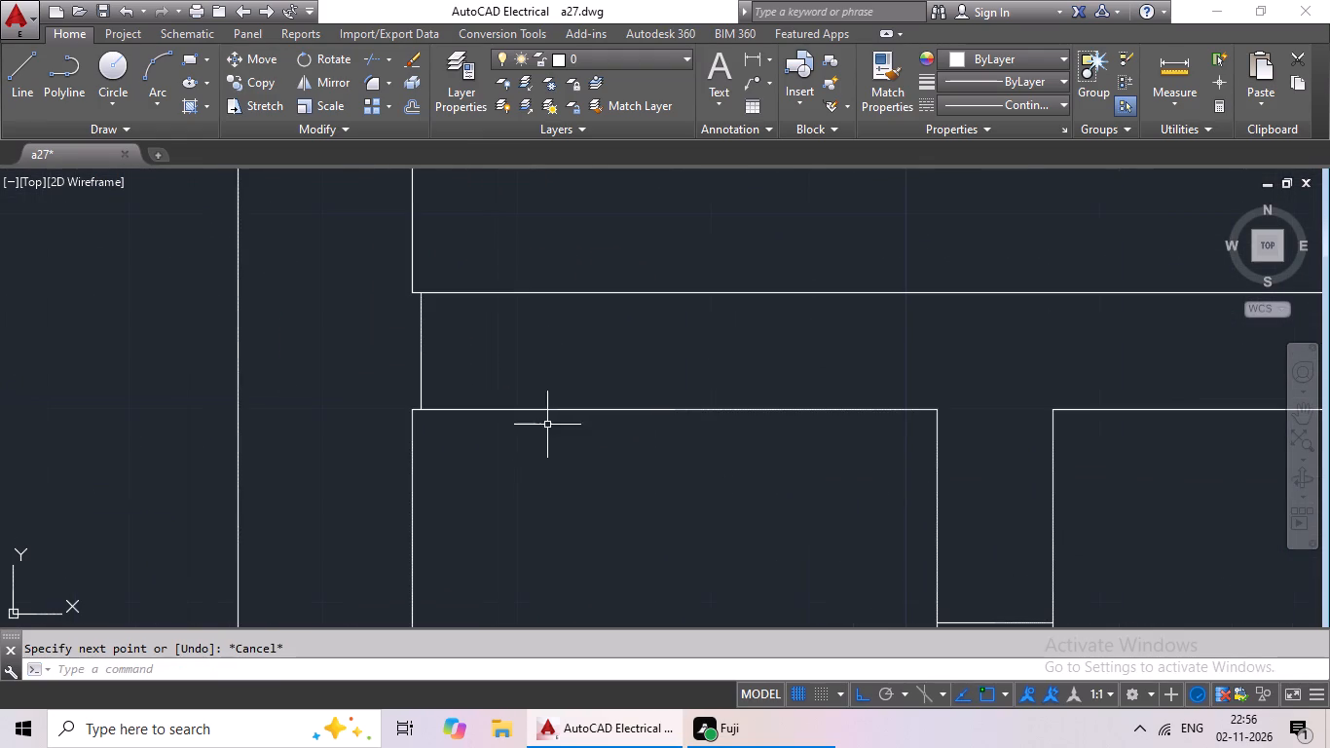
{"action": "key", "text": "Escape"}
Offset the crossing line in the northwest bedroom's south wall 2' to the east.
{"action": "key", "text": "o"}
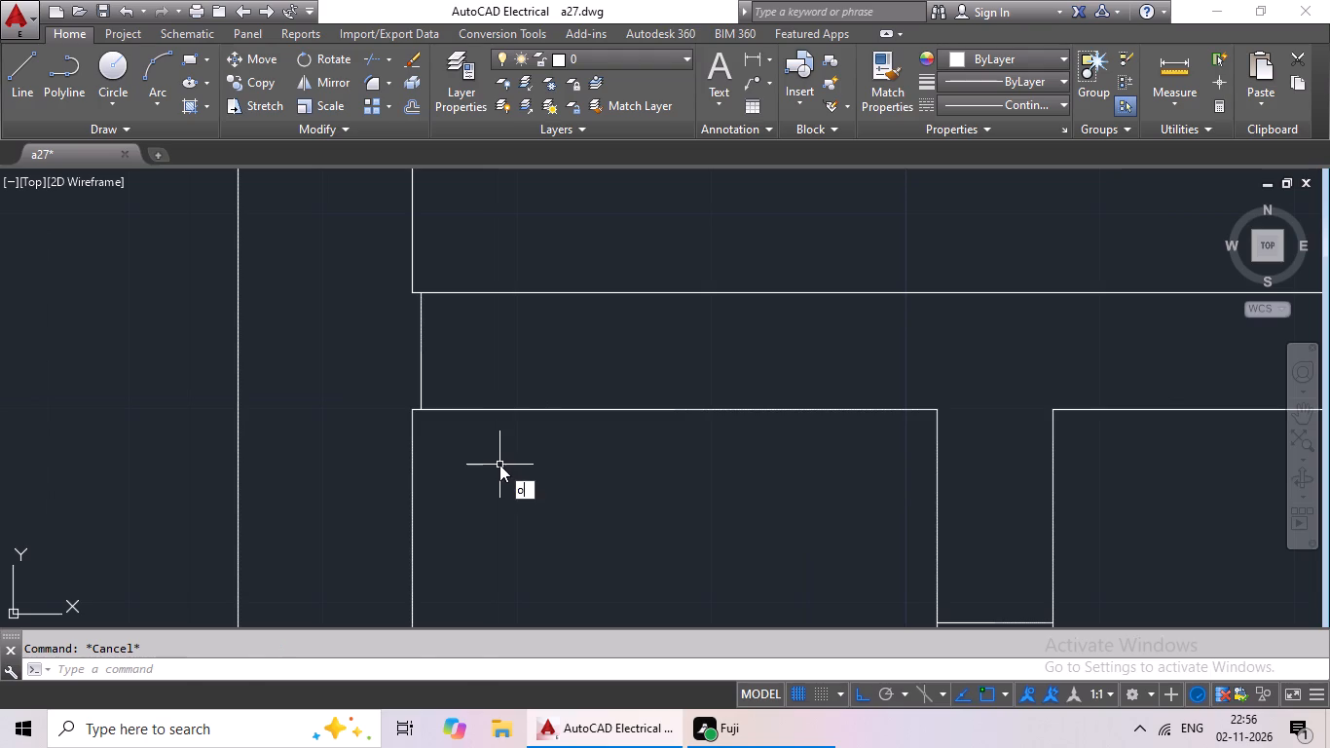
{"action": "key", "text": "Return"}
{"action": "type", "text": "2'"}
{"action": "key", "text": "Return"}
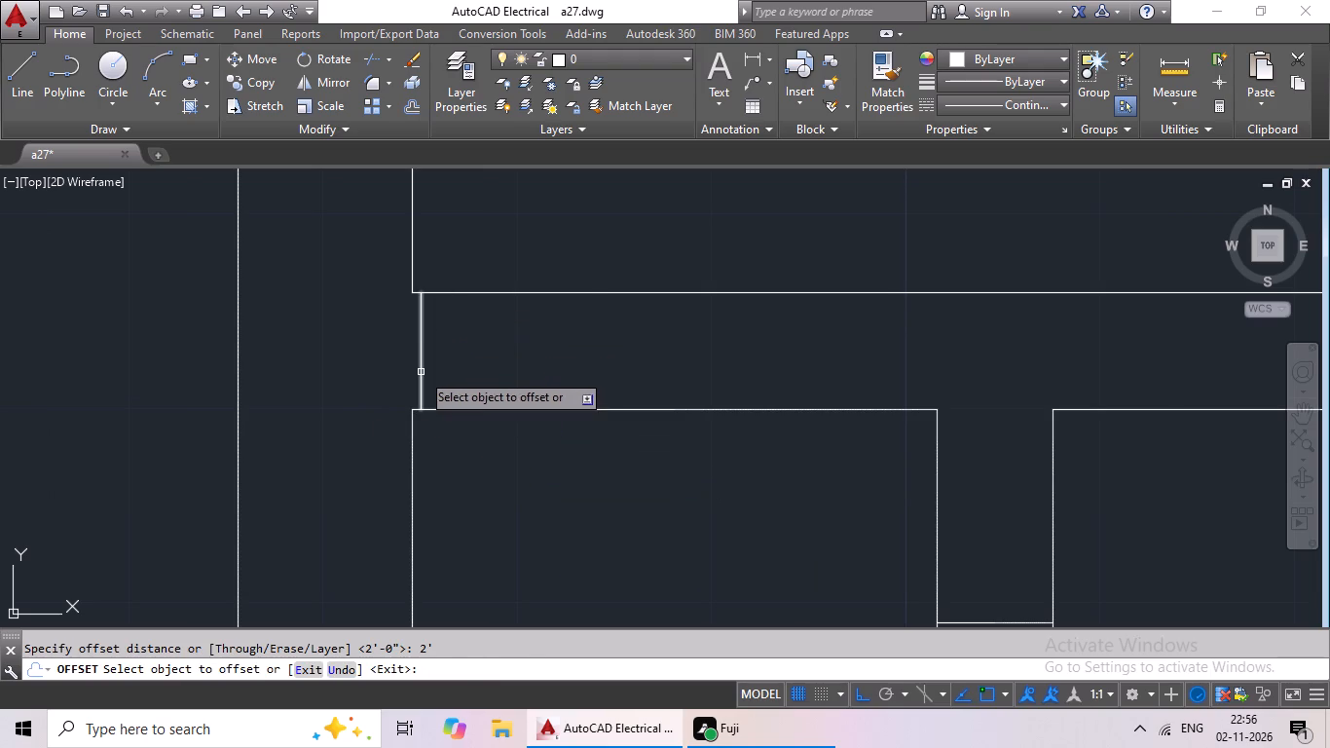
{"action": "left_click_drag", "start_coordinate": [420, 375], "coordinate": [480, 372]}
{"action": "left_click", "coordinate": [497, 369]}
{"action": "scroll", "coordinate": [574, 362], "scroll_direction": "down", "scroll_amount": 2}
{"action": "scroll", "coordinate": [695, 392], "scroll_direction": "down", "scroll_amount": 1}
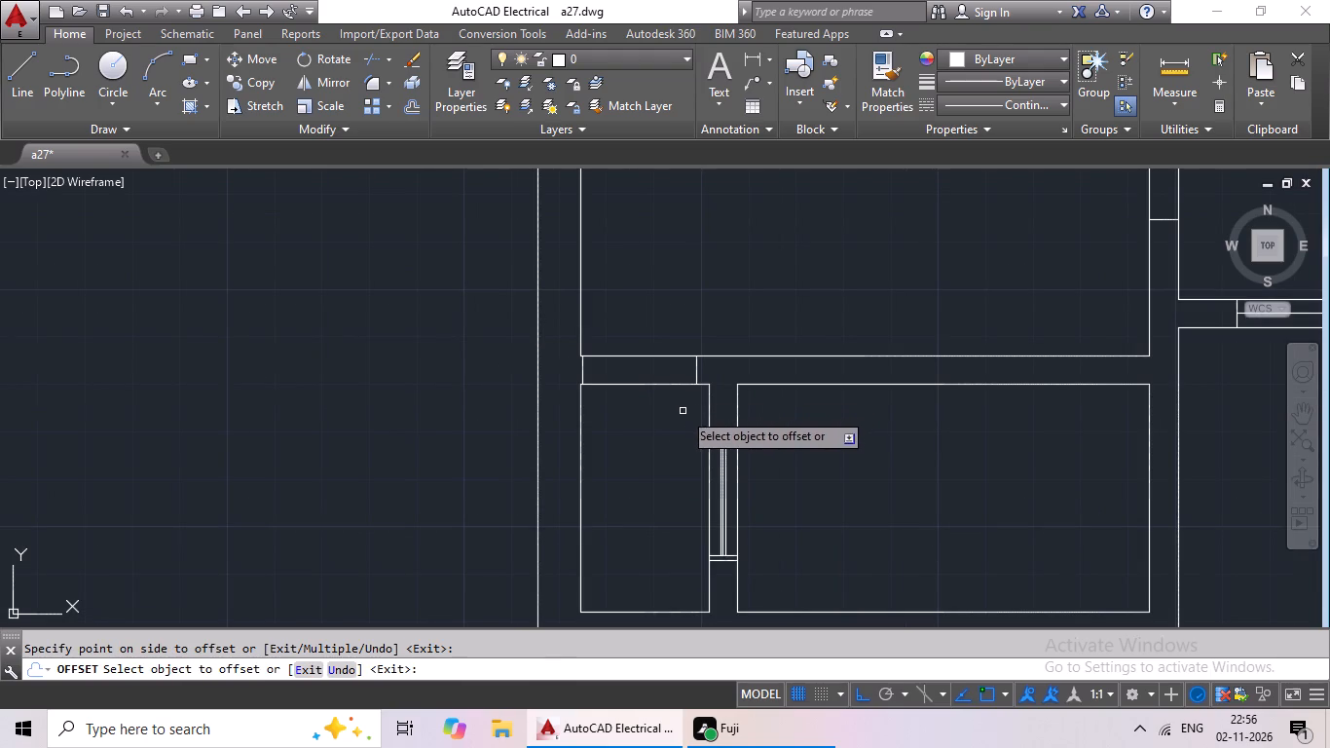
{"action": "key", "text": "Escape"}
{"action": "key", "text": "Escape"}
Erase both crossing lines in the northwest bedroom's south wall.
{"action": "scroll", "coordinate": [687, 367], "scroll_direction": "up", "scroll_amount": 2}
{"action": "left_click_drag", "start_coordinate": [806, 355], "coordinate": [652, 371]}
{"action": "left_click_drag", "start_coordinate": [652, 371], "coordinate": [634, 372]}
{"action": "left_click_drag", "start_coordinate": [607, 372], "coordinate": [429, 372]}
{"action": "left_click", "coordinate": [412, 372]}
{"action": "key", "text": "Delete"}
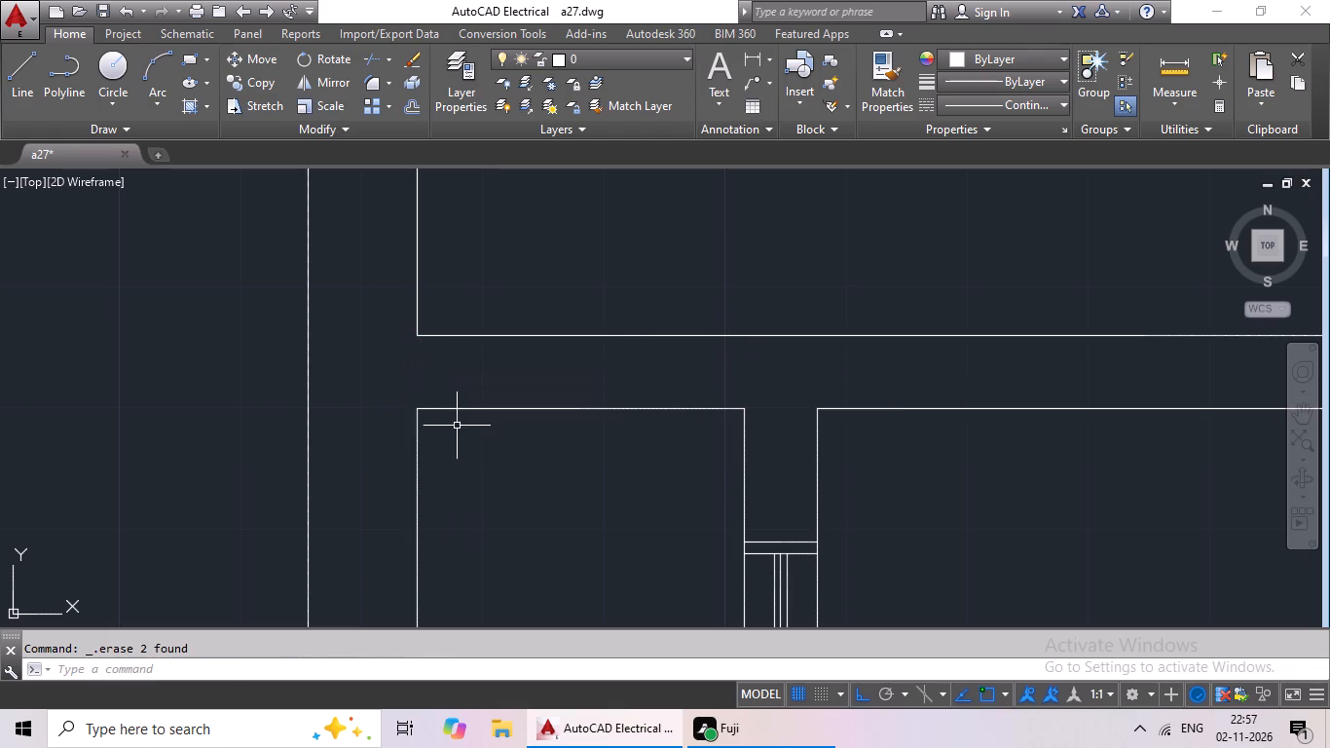
Draw a new line across the northwest bedroom's south wall, slightly farther east of the bedroom's southwest corner.
{"action": "left_click", "coordinate": [13, 72]}
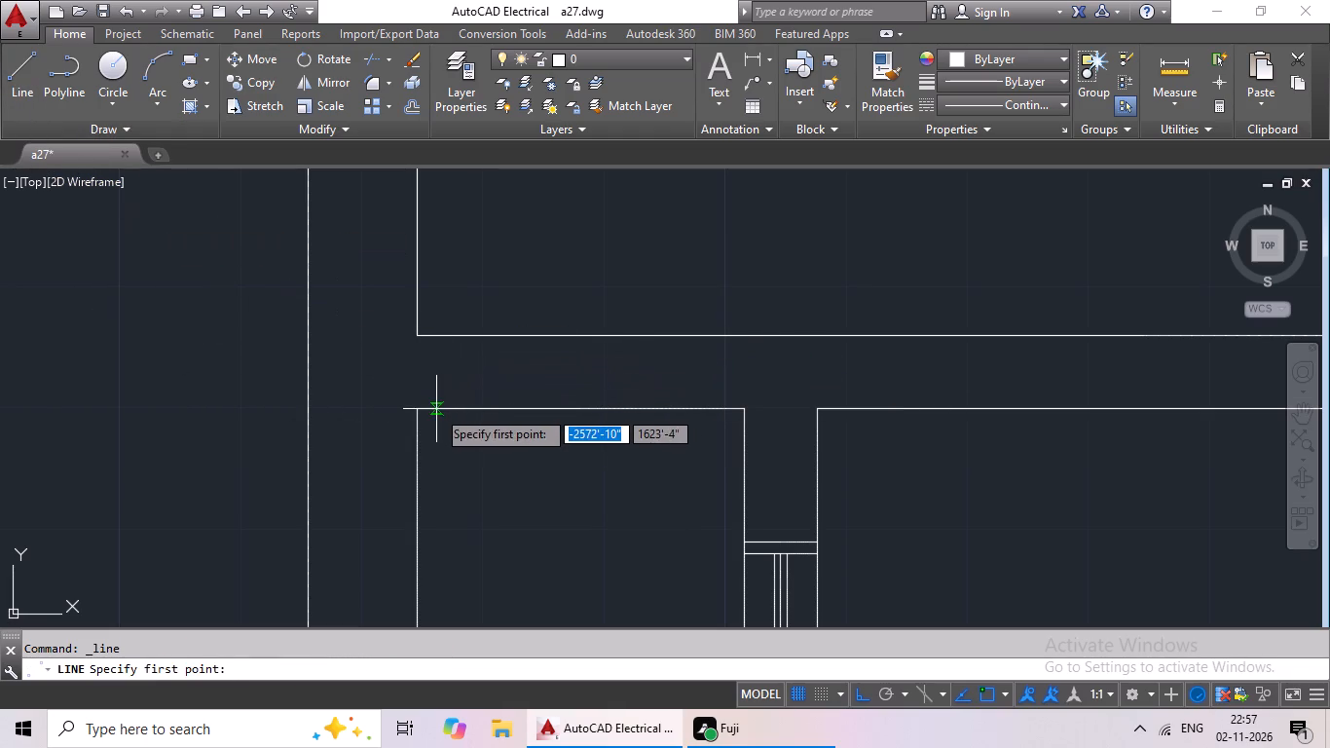
{"action": "left_click_drag", "start_coordinate": [436, 409], "coordinate": [443, 392]}
{"action": "left_click", "coordinate": [430, 335]}
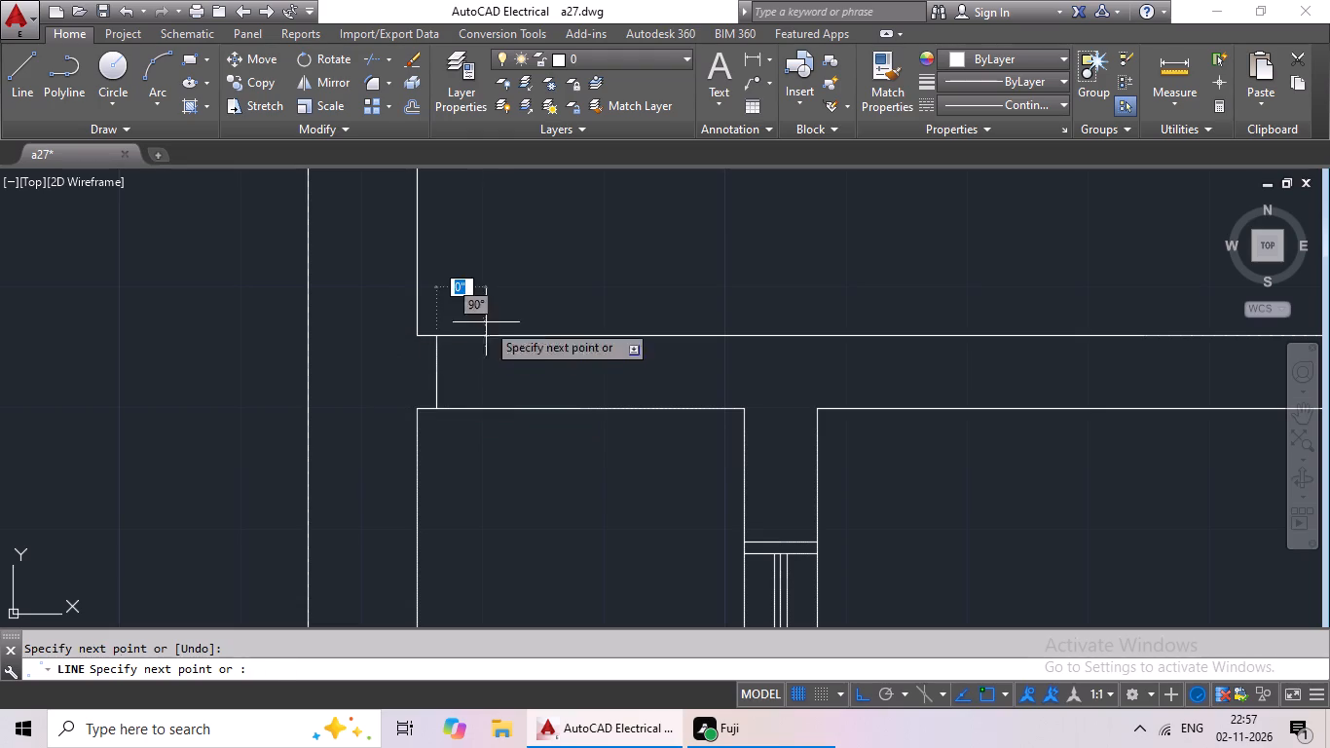
{"action": "key", "text": "Escape"}
{"action": "key", "text": "Escape"}
Offset the new crossing line in the northwest bedroom's south wall 2' to the east.
{"action": "key", "text": "o"}
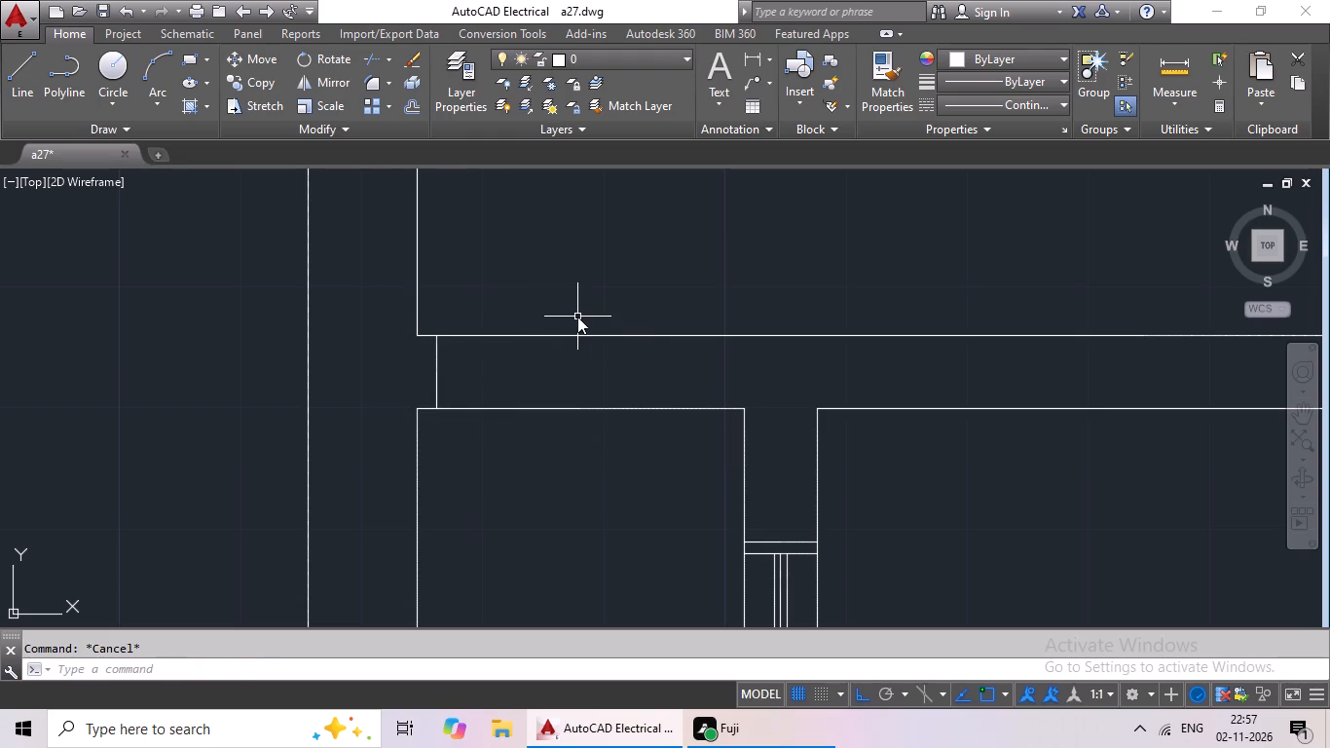
{"action": "key", "text": "Return"}
{"action": "type", "text": "2'"}
{"action": "key", "text": "Return"}
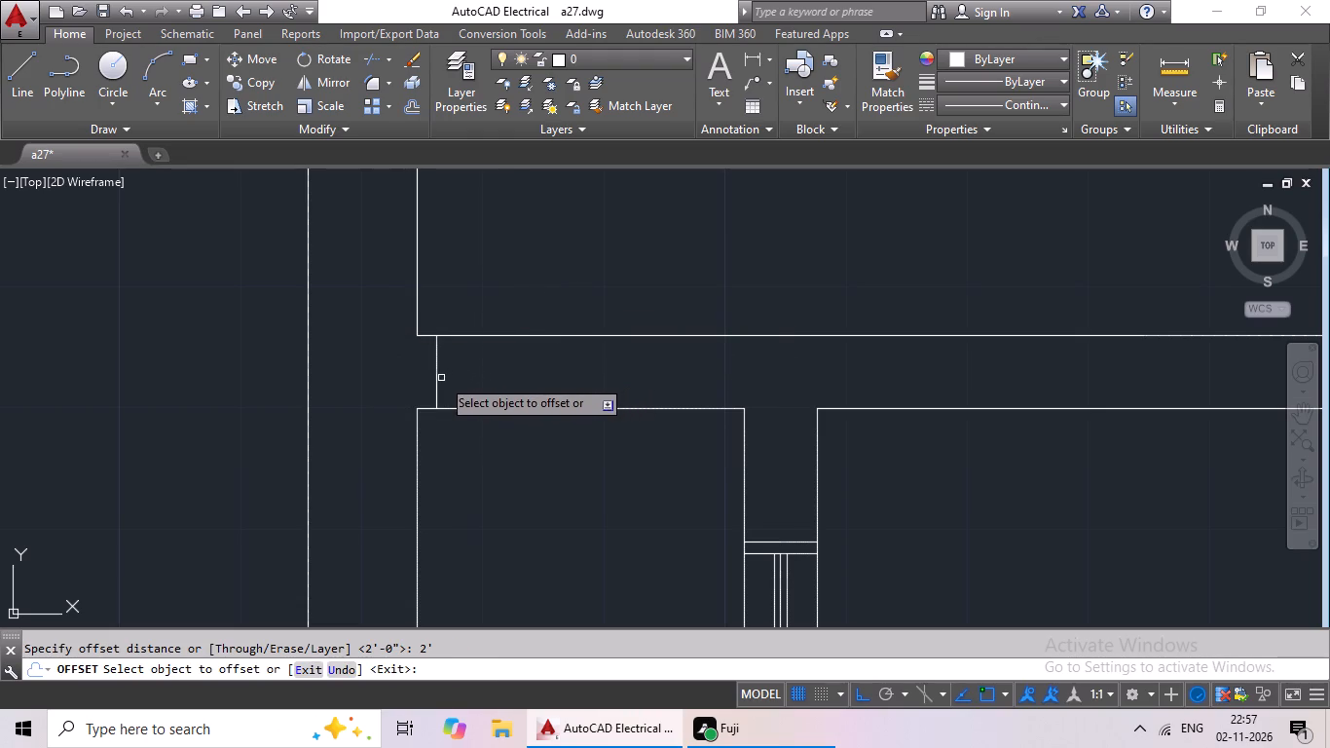
{"action": "left_click_drag", "start_coordinate": [438, 381], "coordinate": [457, 381]}
{"action": "left_click", "coordinate": [493, 376]}
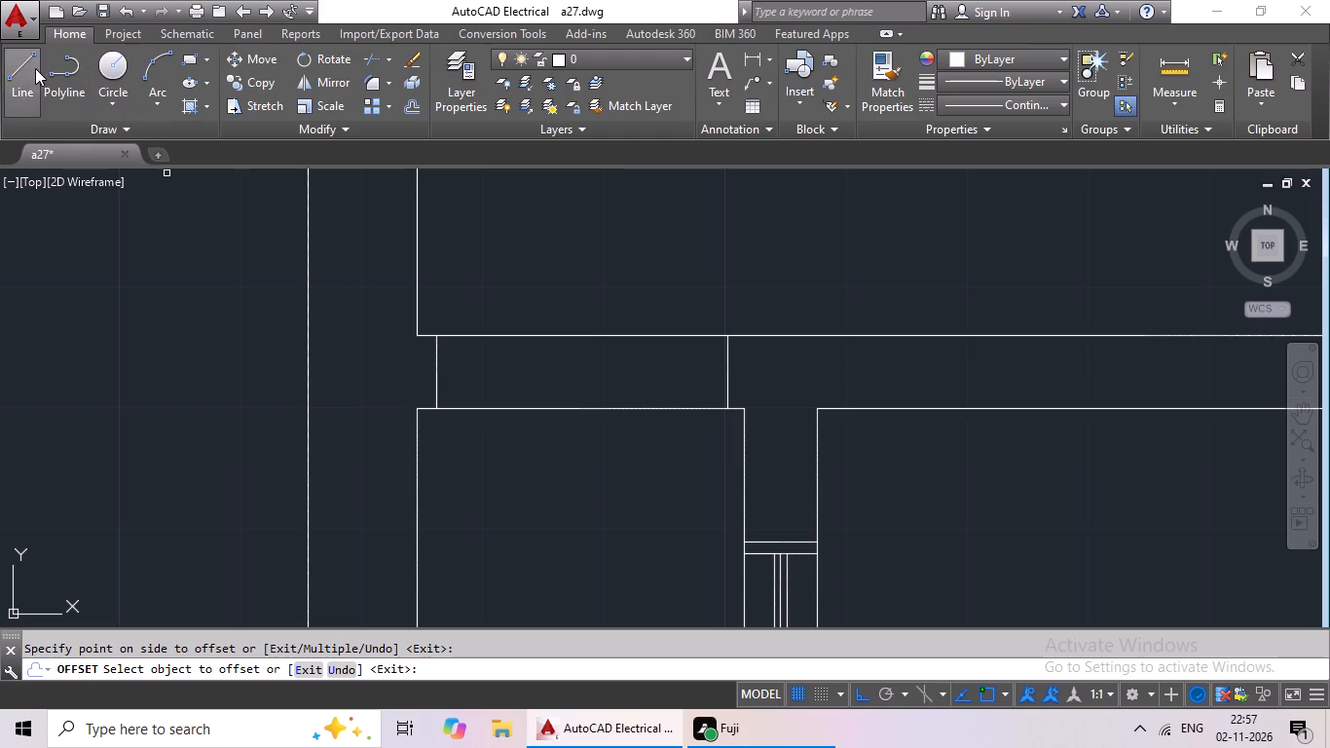
Draw a line across the wall between the west dining area and the northwest toilet, near the toilet's north end.
{"action": "left_click", "coordinate": [15, 84]}
{"action": "scroll", "coordinate": [581, 356], "scroll_direction": "down", "scroll_amount": 3}
{"action": "middle_click_drag", "start_coordinate": [706, 403], "coordinate": [588, 460]}
{"action": "scroll", "coordinate": [675, 462], "scroll_direction": "down", "scroll_amount": 1}
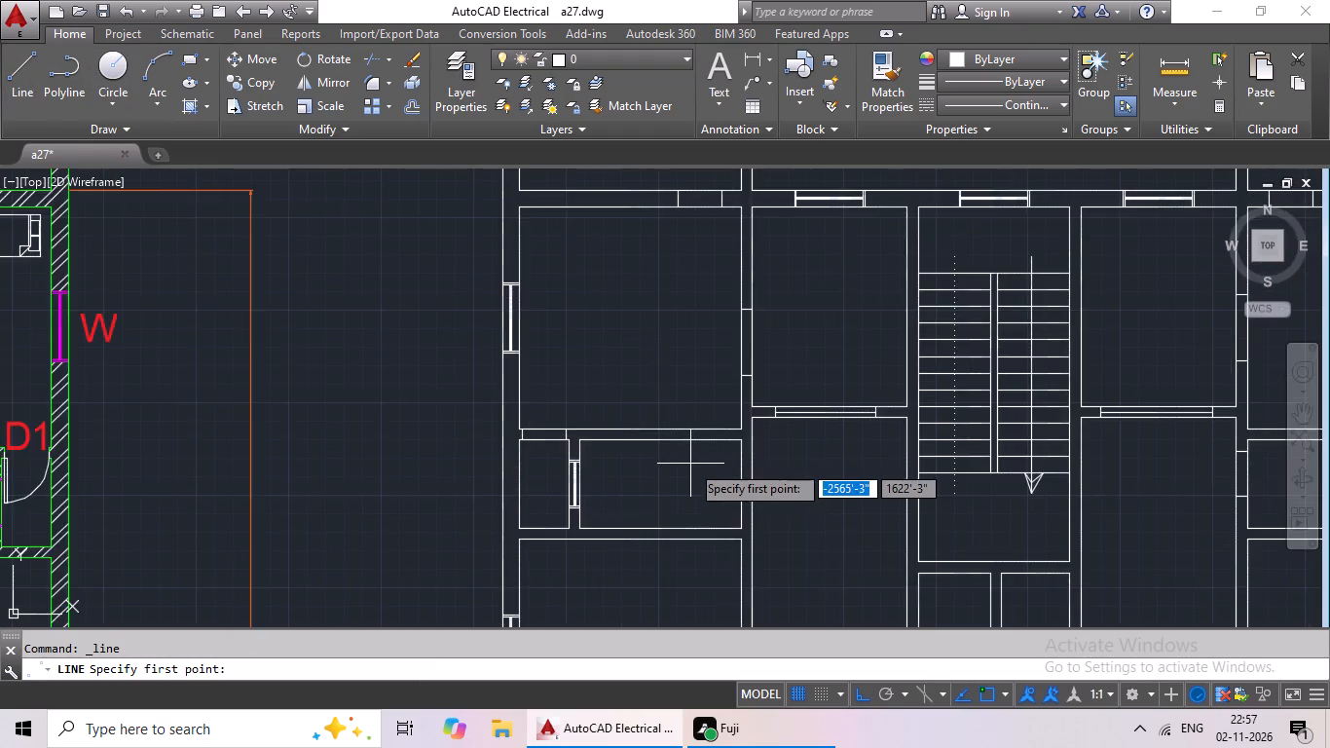
{"action": "scroll", "coordinate": [690, 464], "scroll_direction": "down", "scroll_amount": 3}
{"action": "scroll", "coordinate": [704, 474], "scroll_direction": "up", "scroll_amount": 1}
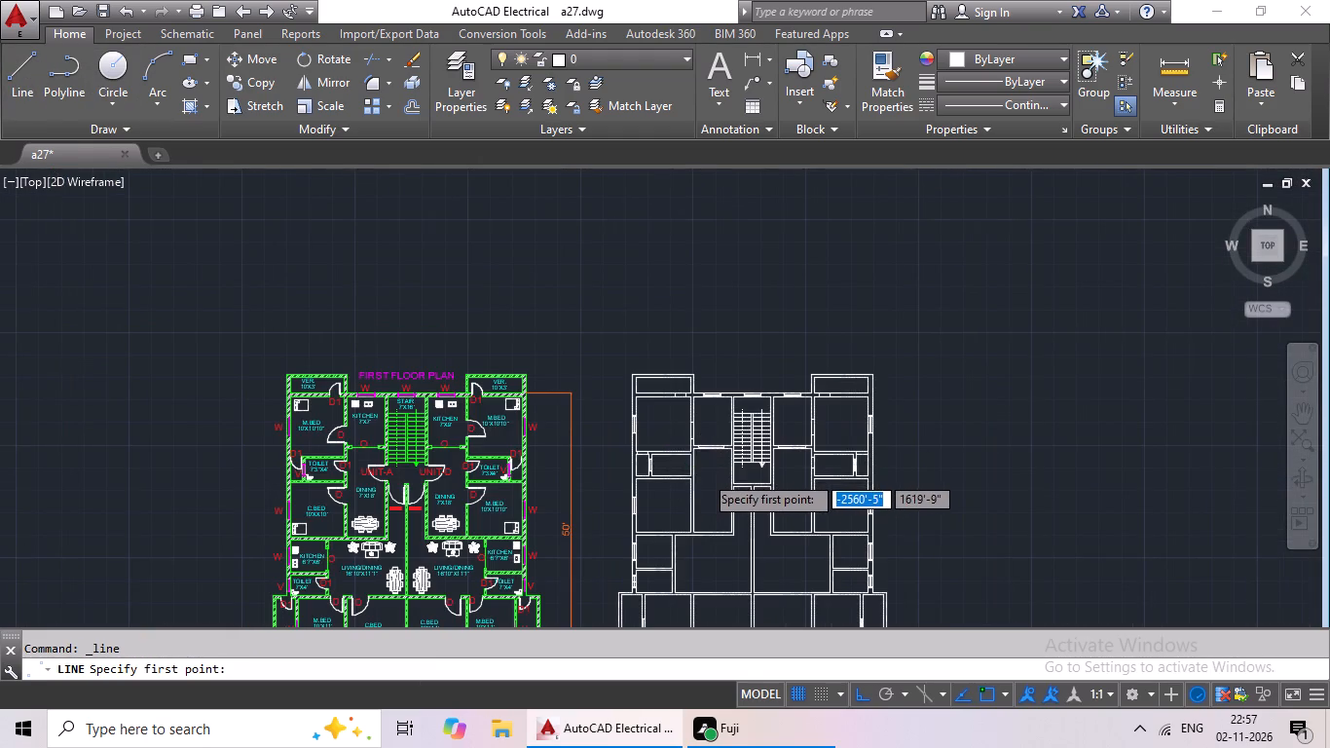
{"action": "scroll", "coordinate": [704, 474], "scroll_direction": "up", "scroll_amount": 6}
{"action": "scroll", "coordinate": [670, 421], "scroll_direction": "down", "scroll_amount": 2}
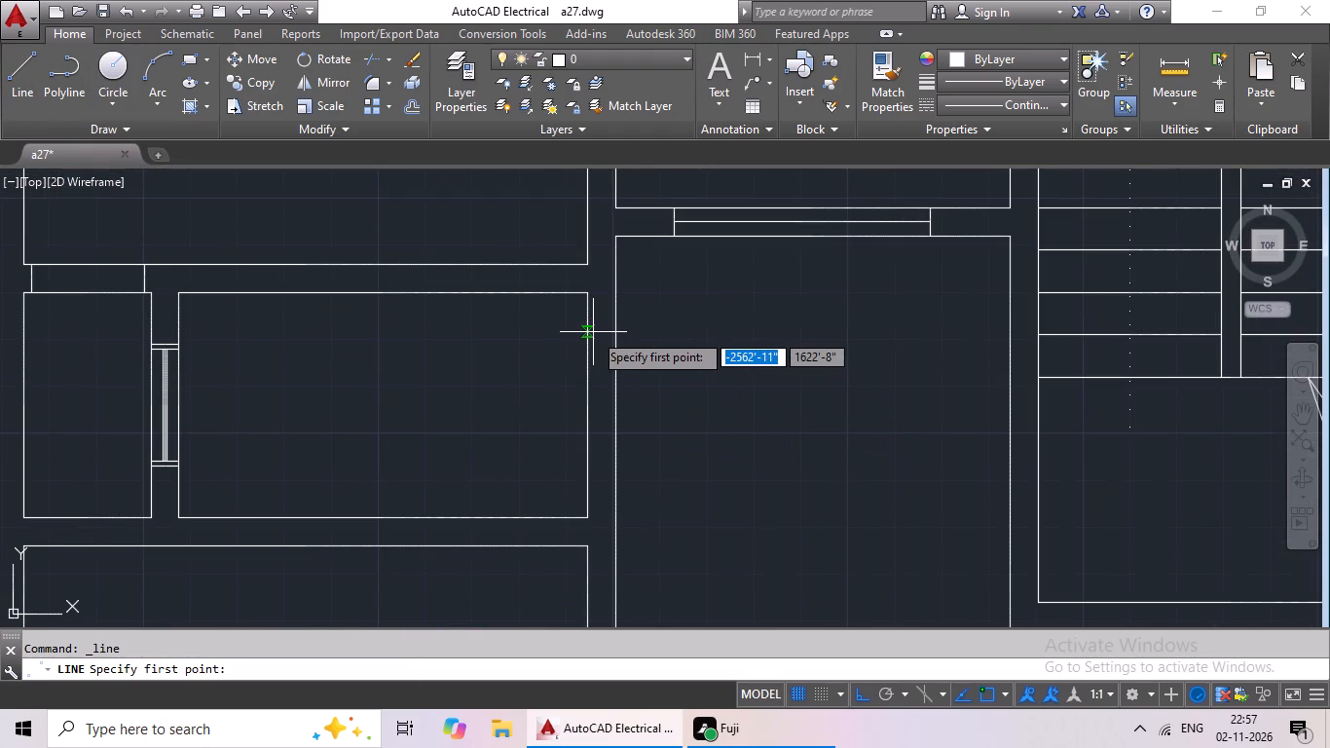
{"action": "left_click", "coordinate": [584, 335]}
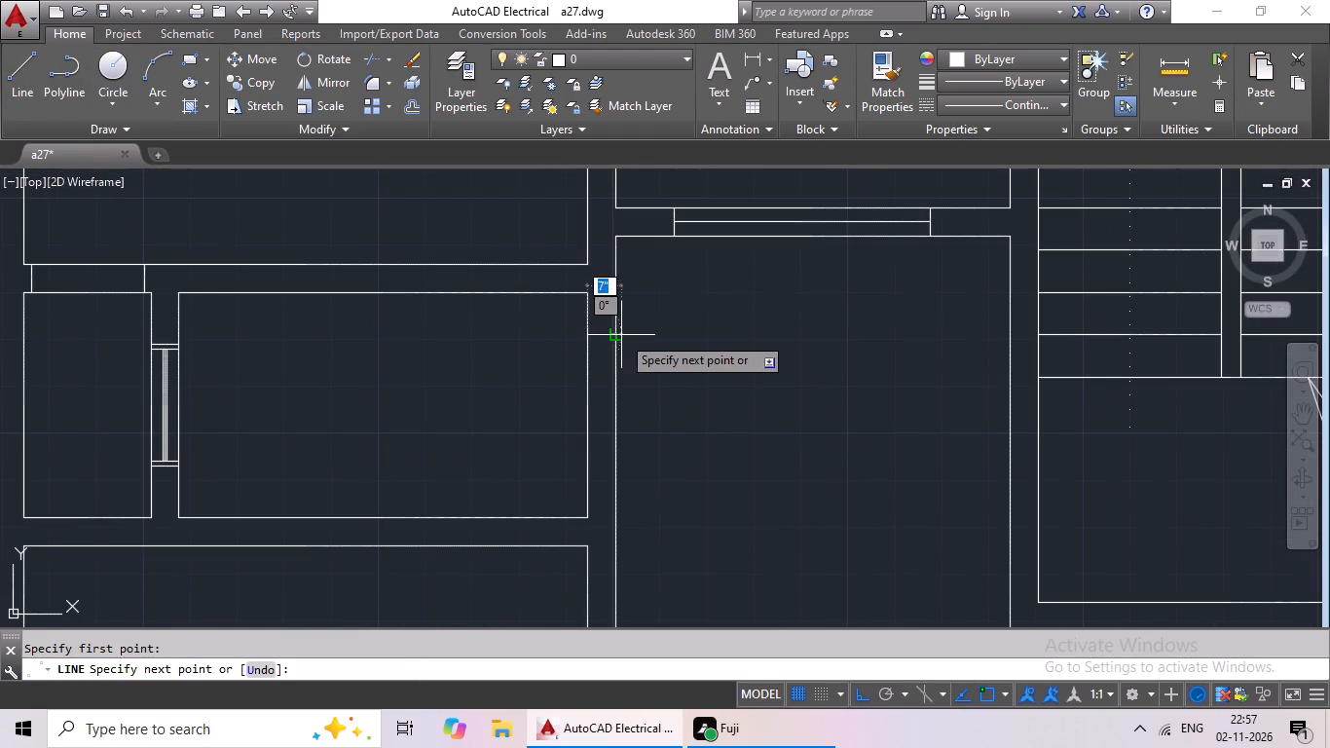
{"action": "left_click", "coordinate": [621, 335]}
{"action": "key", "text": "Escape"}
Offset the crossing line in the wall between the west dining area and the northwest toilet 2' to the south.
{"action": "key", "text": "o"}
{"action": "key", "text": "Return"}
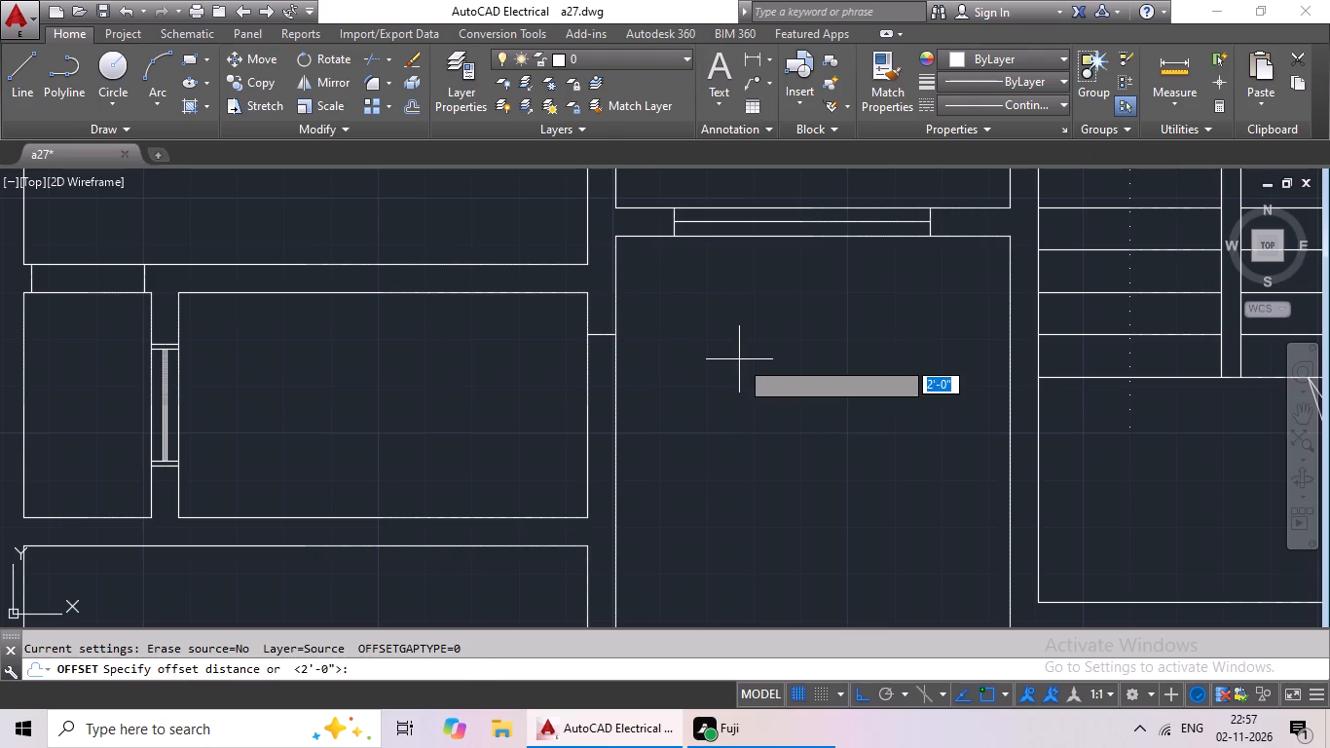
{"action": "type", "text": "2'"}
{"action": "key", "text": "Return"}
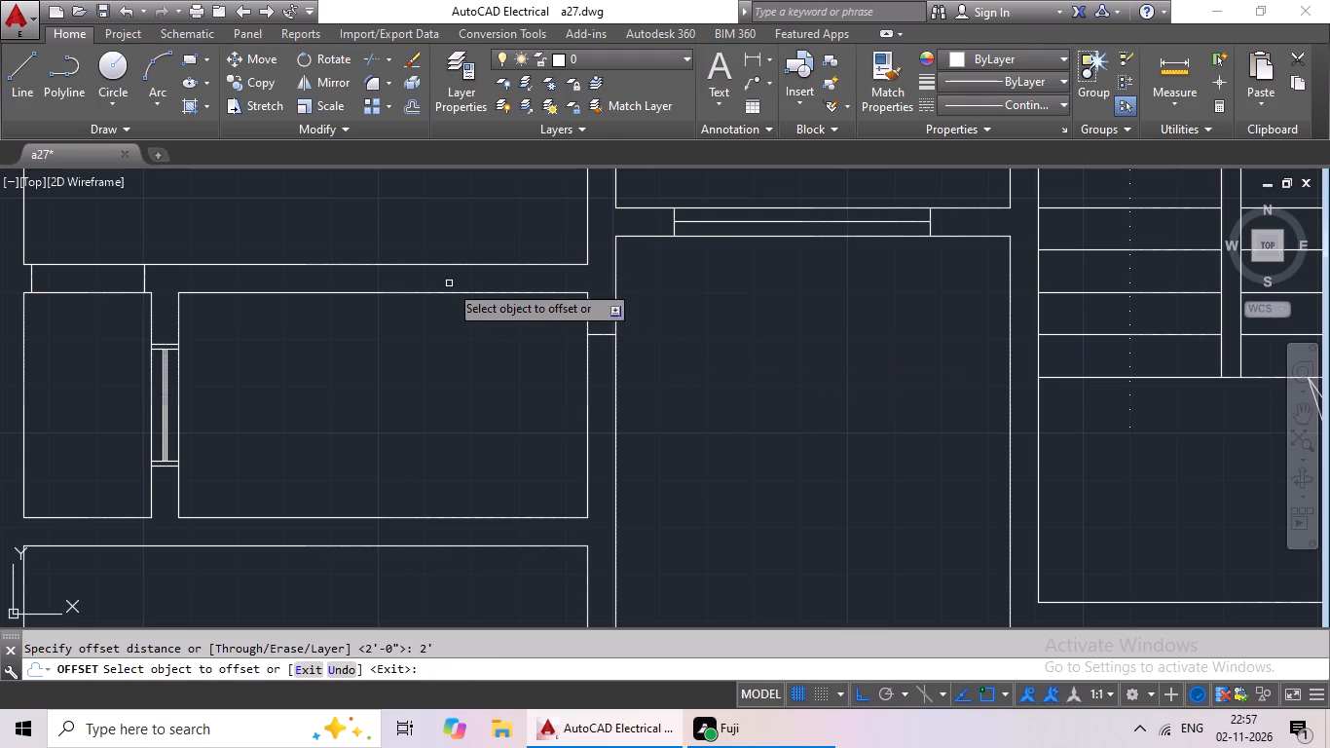
{"action": "left_click_drag", "start_coordinate": [610, 337], "coordinate": [610, 347]}
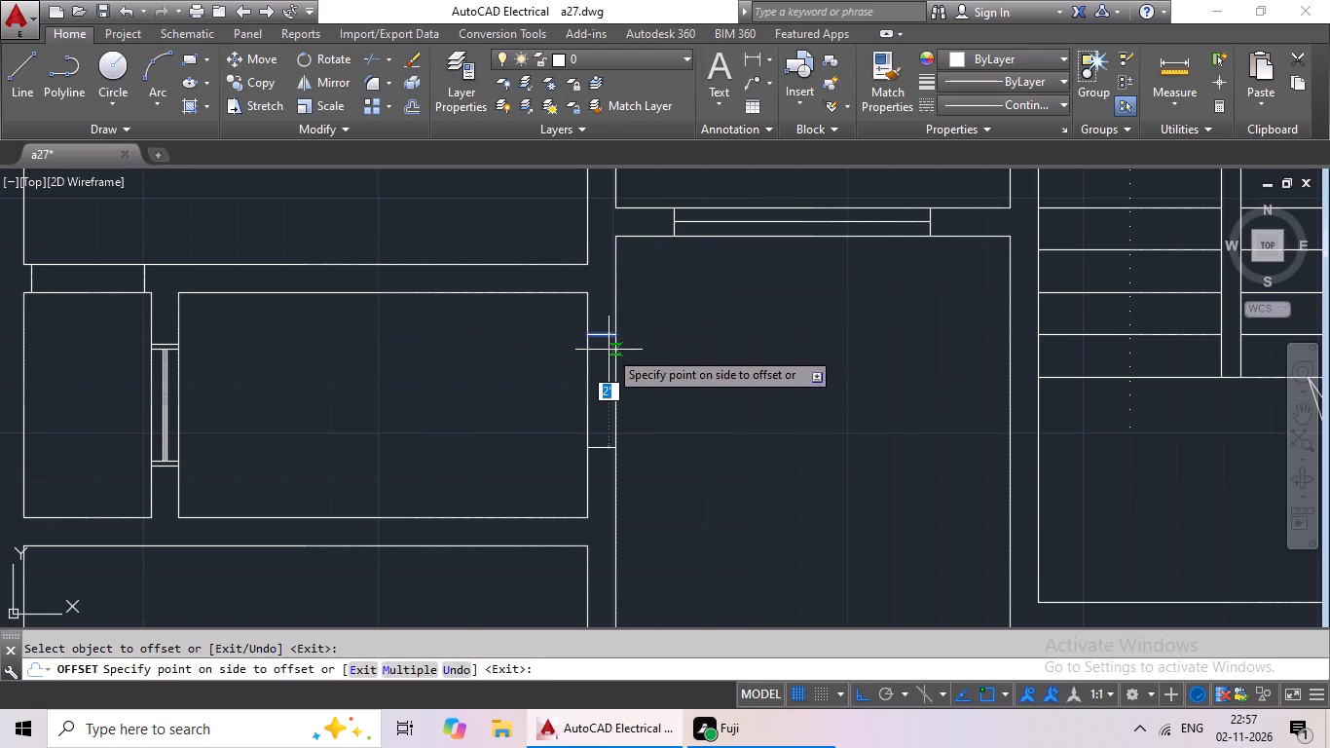
{"action": "left_click", "coordinate": [609, 350]}
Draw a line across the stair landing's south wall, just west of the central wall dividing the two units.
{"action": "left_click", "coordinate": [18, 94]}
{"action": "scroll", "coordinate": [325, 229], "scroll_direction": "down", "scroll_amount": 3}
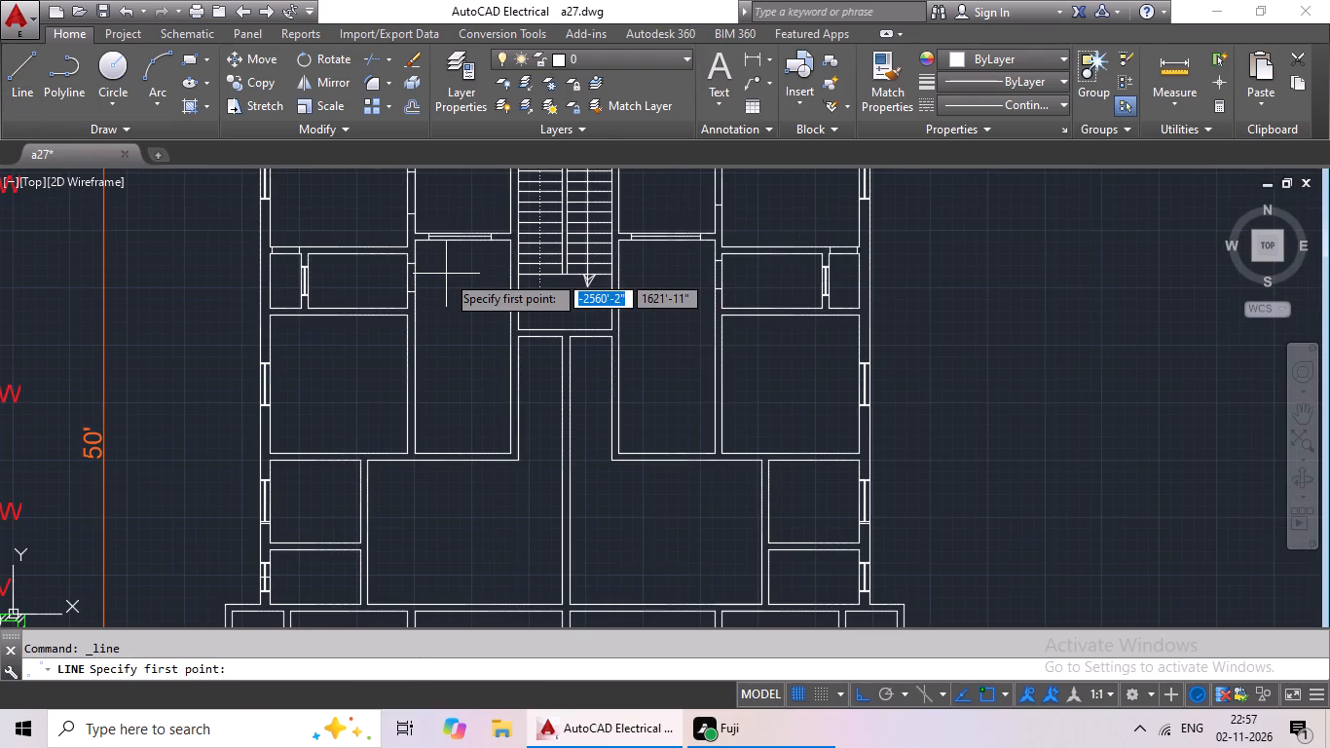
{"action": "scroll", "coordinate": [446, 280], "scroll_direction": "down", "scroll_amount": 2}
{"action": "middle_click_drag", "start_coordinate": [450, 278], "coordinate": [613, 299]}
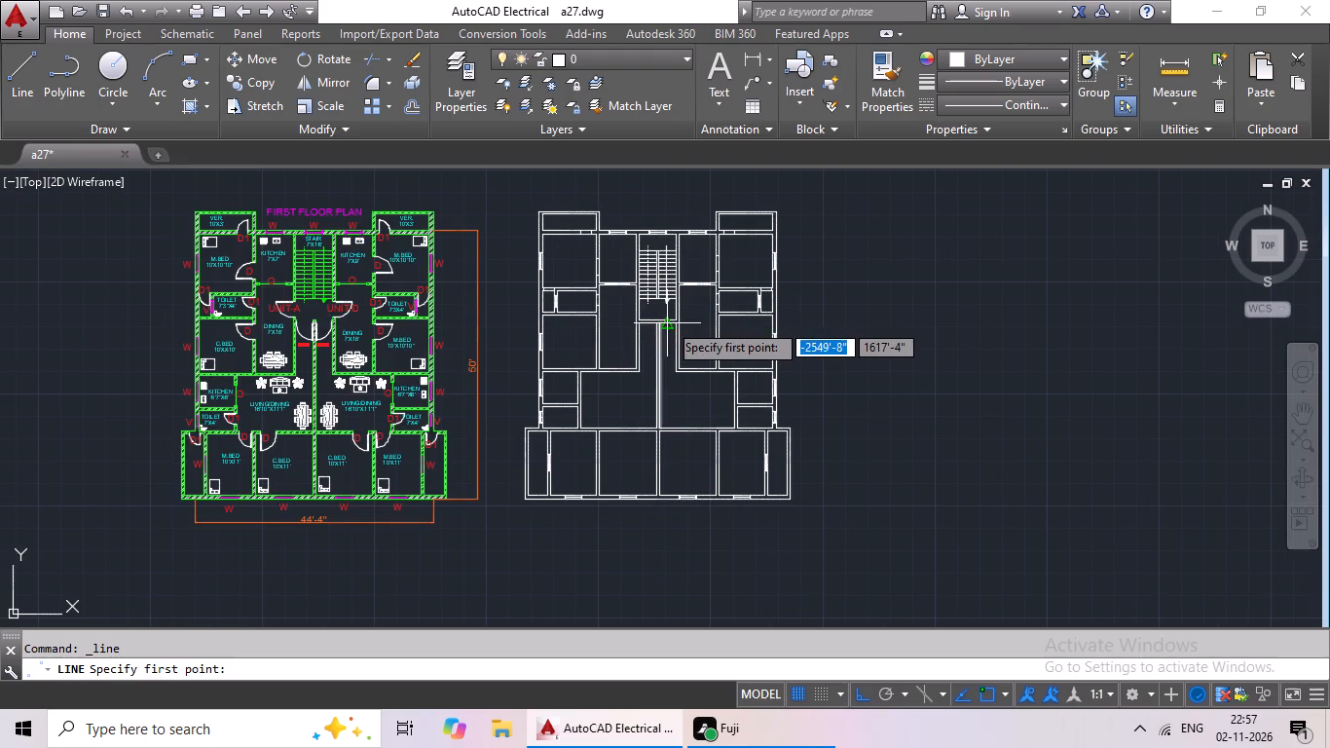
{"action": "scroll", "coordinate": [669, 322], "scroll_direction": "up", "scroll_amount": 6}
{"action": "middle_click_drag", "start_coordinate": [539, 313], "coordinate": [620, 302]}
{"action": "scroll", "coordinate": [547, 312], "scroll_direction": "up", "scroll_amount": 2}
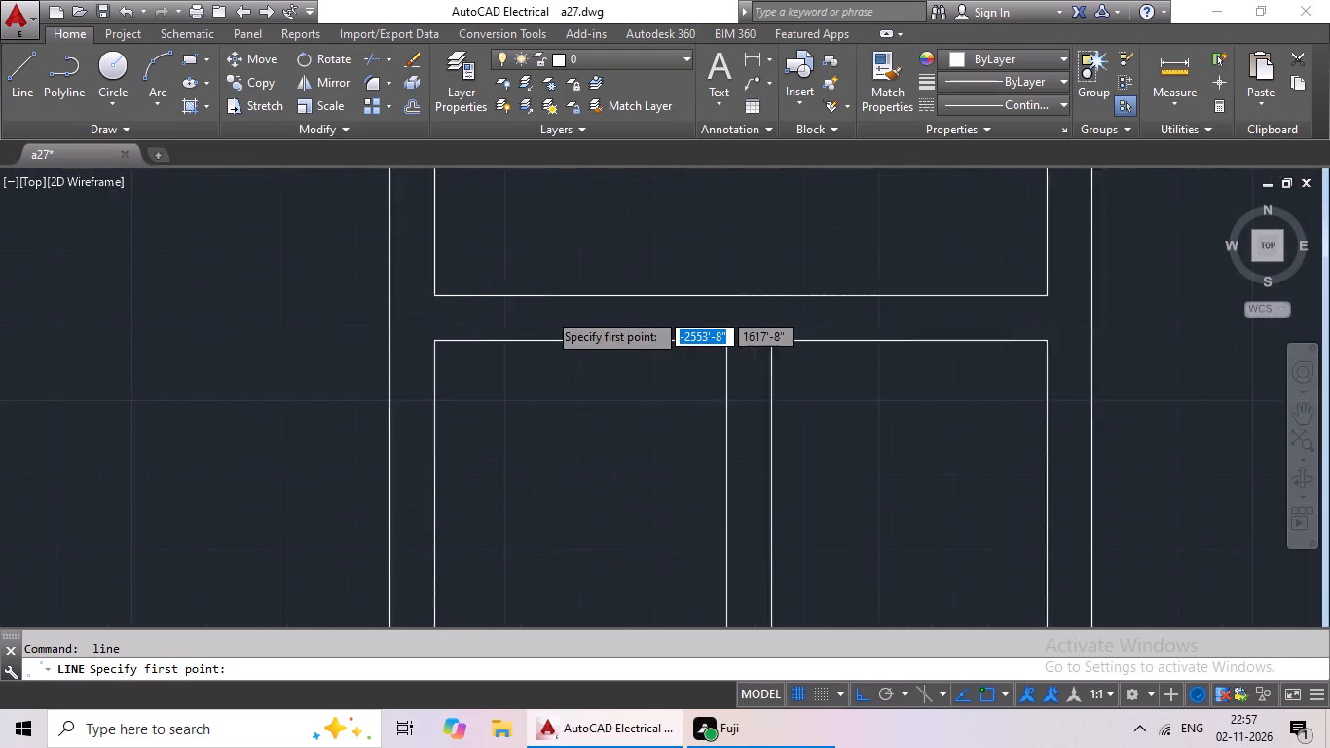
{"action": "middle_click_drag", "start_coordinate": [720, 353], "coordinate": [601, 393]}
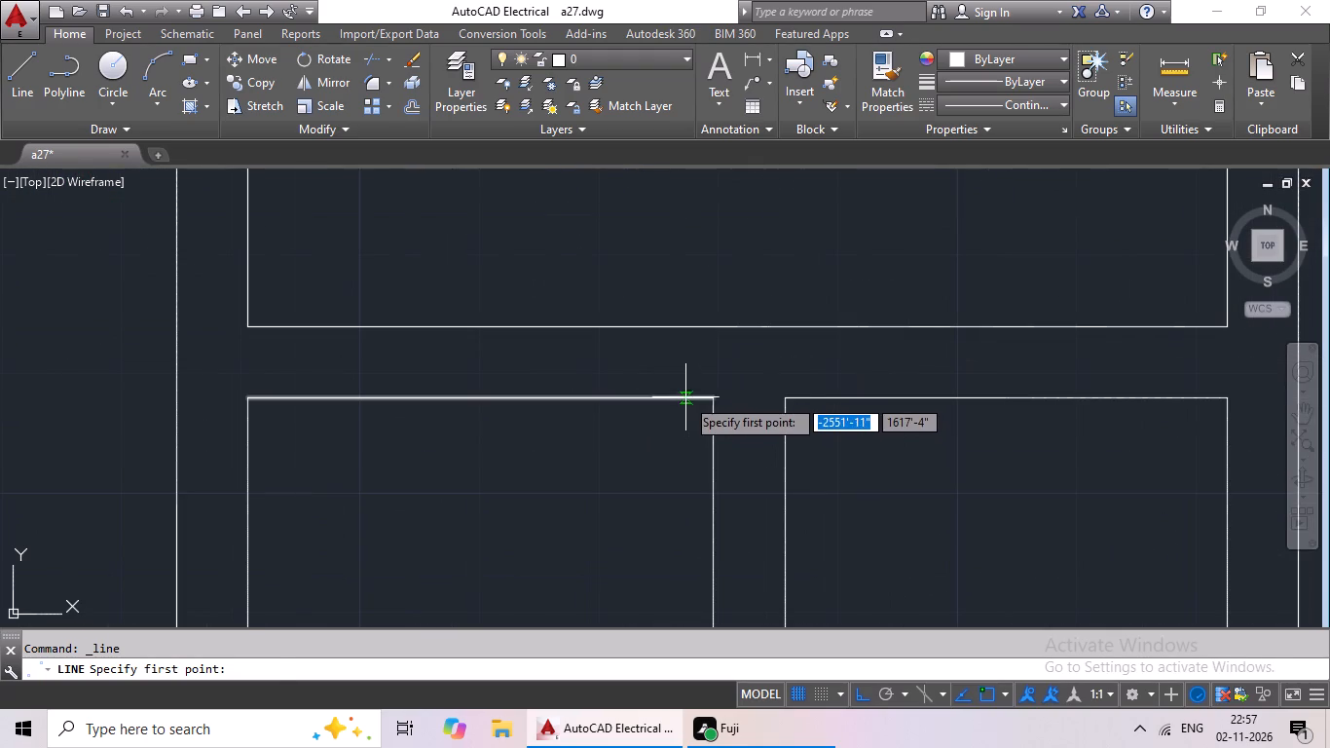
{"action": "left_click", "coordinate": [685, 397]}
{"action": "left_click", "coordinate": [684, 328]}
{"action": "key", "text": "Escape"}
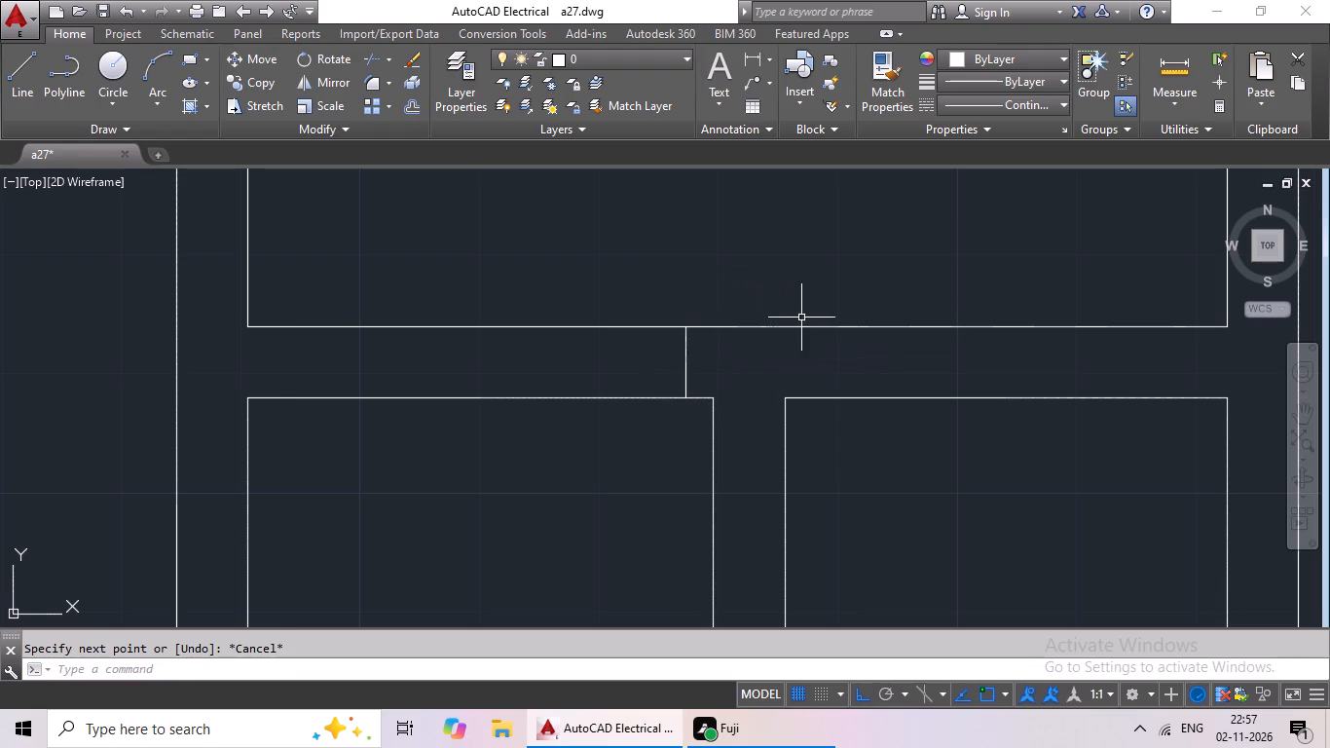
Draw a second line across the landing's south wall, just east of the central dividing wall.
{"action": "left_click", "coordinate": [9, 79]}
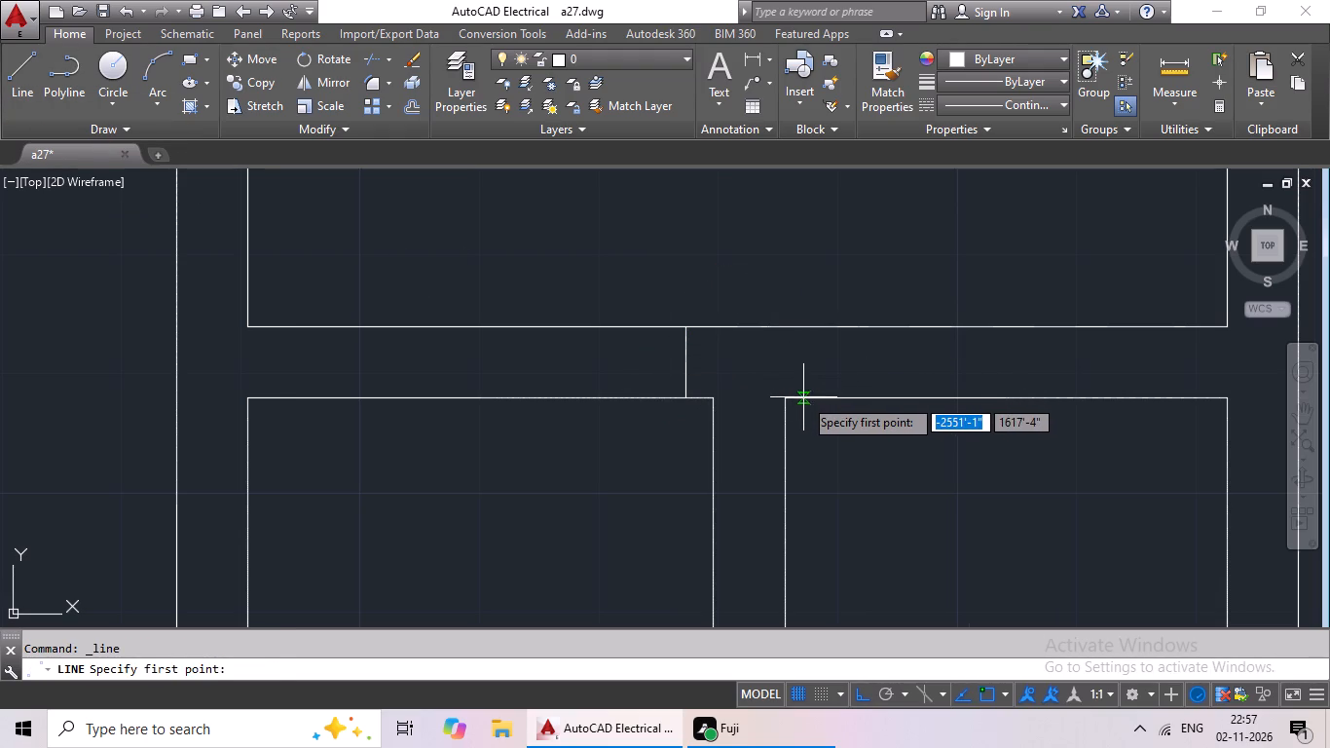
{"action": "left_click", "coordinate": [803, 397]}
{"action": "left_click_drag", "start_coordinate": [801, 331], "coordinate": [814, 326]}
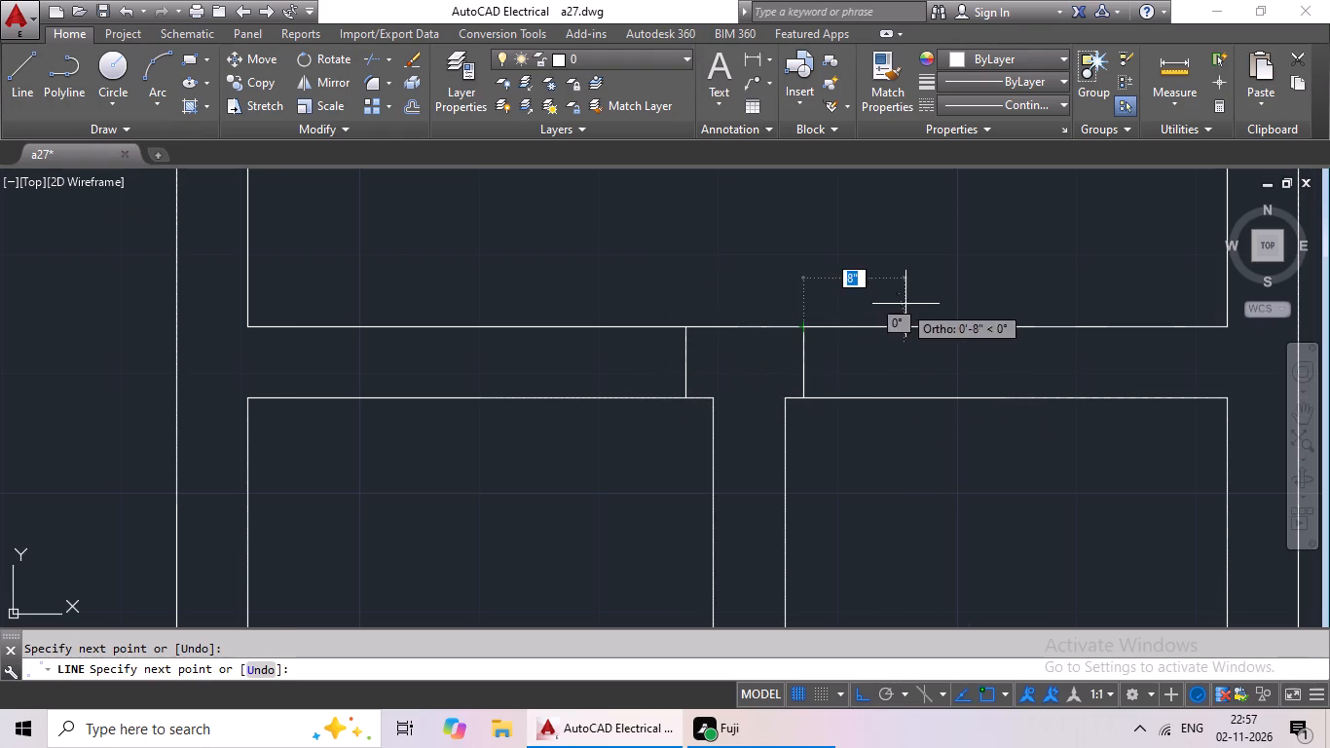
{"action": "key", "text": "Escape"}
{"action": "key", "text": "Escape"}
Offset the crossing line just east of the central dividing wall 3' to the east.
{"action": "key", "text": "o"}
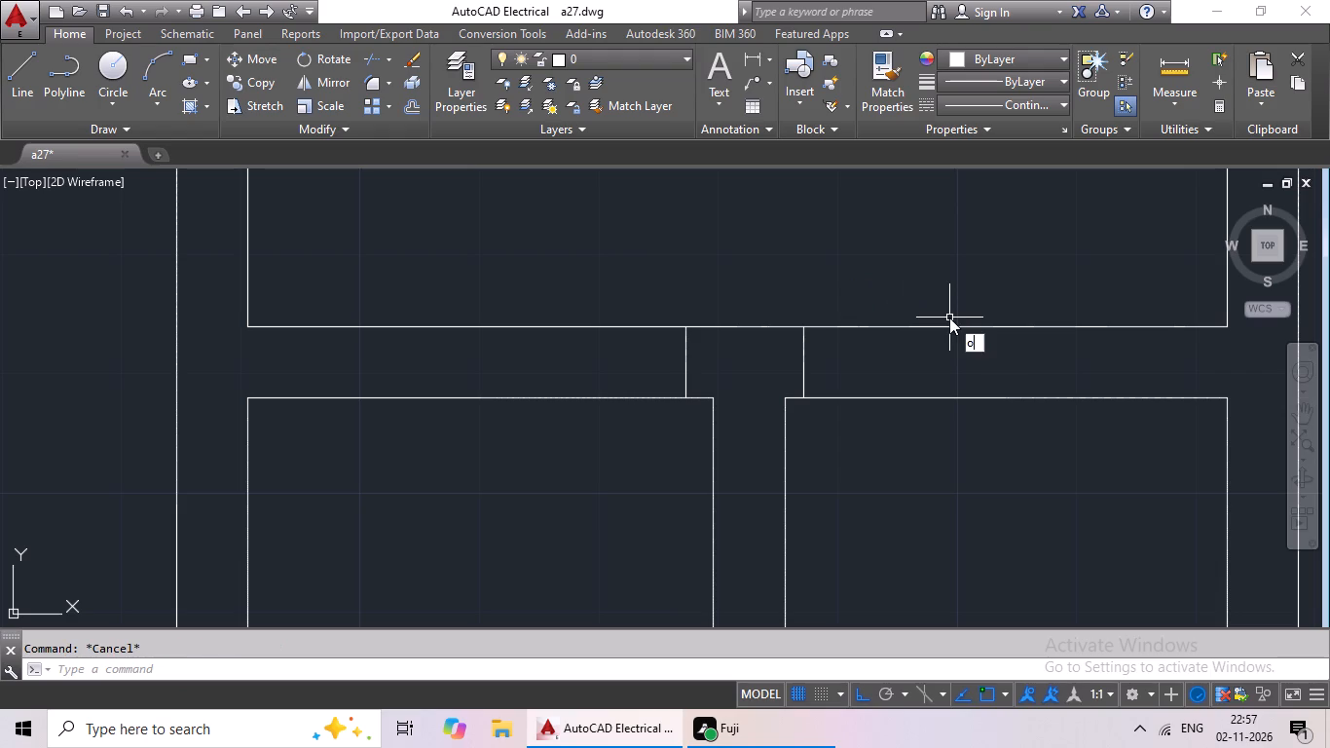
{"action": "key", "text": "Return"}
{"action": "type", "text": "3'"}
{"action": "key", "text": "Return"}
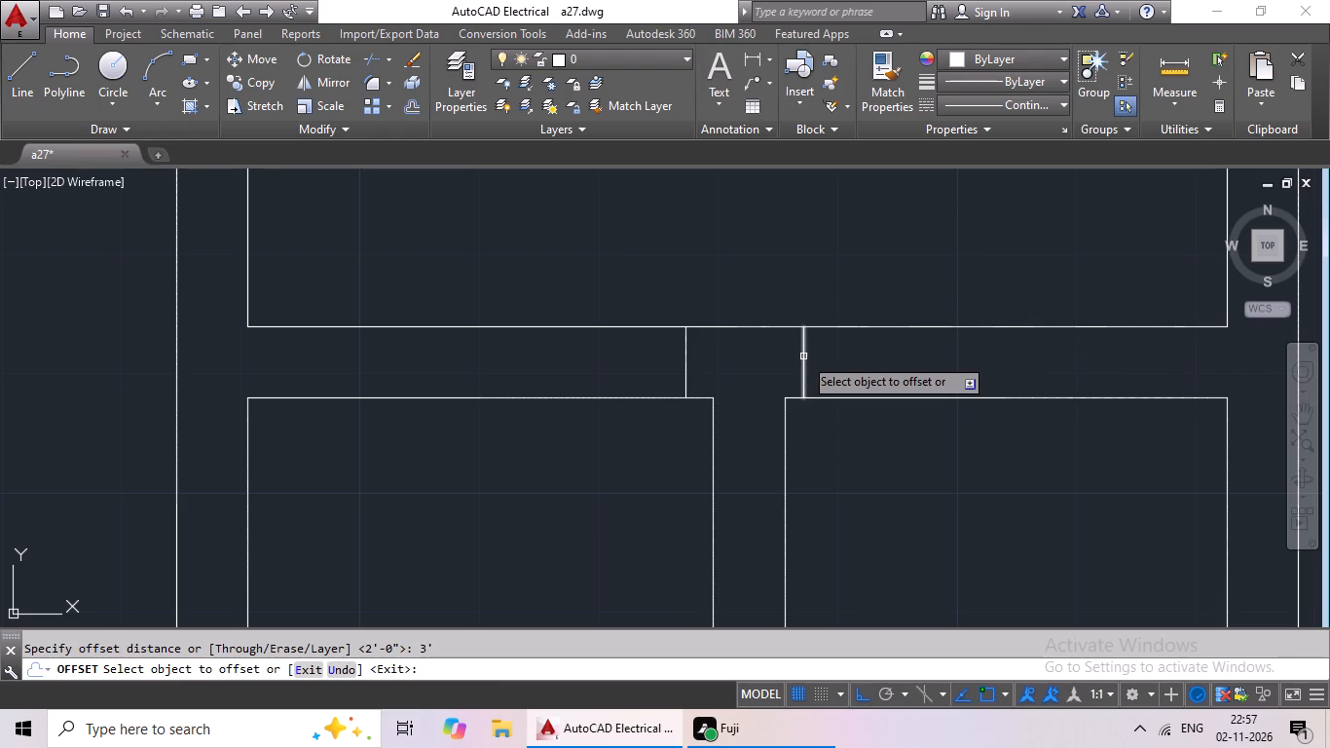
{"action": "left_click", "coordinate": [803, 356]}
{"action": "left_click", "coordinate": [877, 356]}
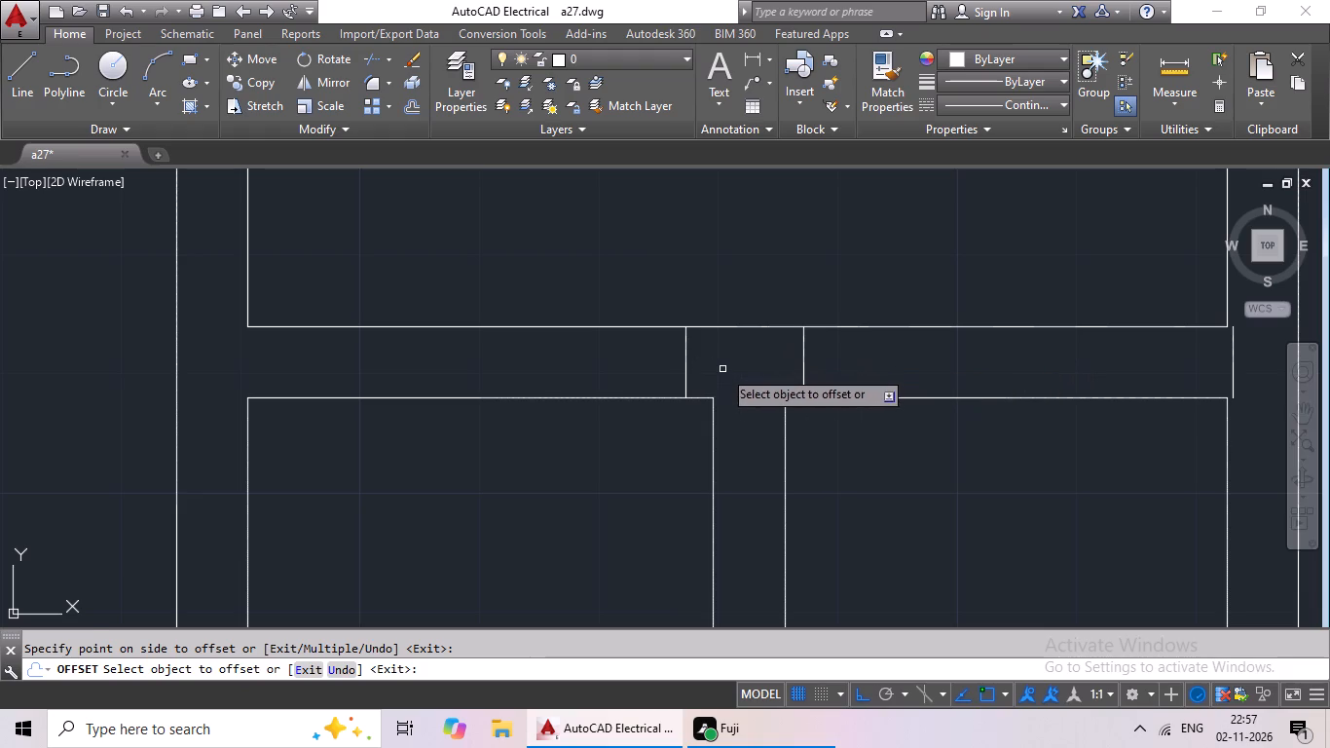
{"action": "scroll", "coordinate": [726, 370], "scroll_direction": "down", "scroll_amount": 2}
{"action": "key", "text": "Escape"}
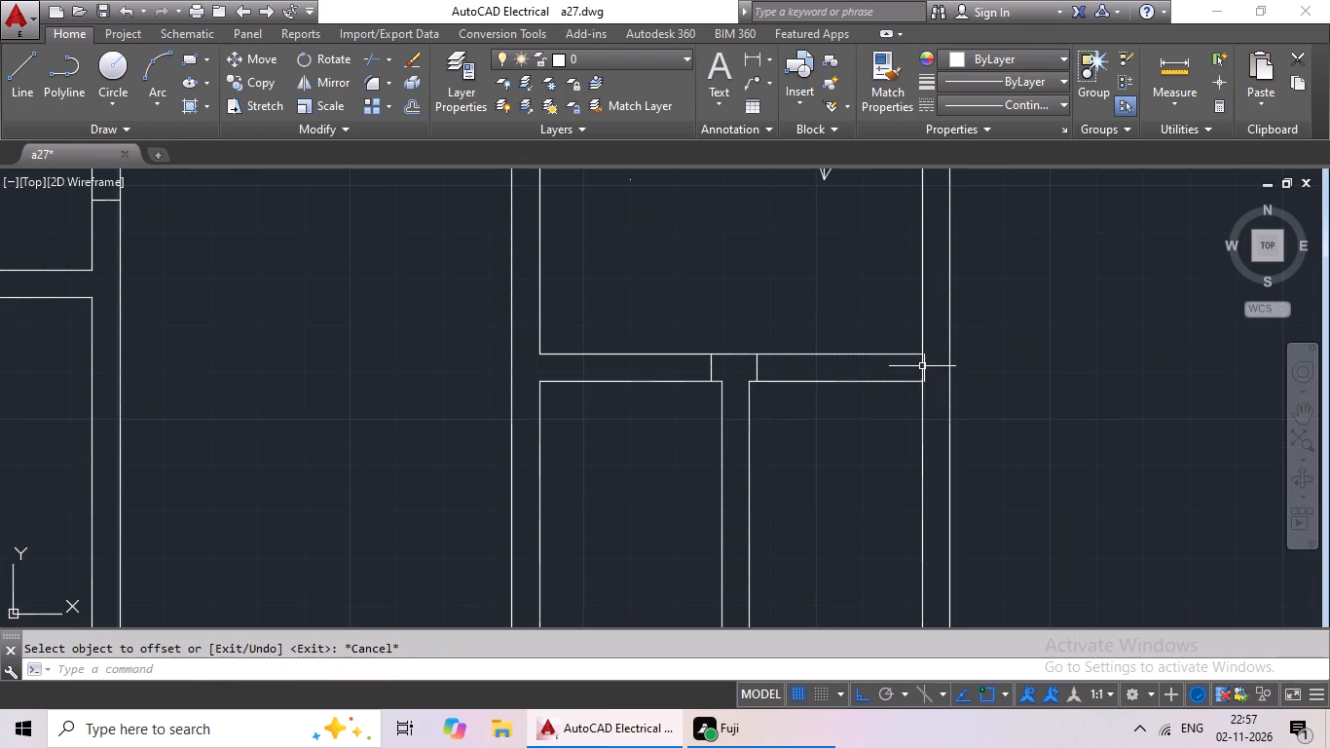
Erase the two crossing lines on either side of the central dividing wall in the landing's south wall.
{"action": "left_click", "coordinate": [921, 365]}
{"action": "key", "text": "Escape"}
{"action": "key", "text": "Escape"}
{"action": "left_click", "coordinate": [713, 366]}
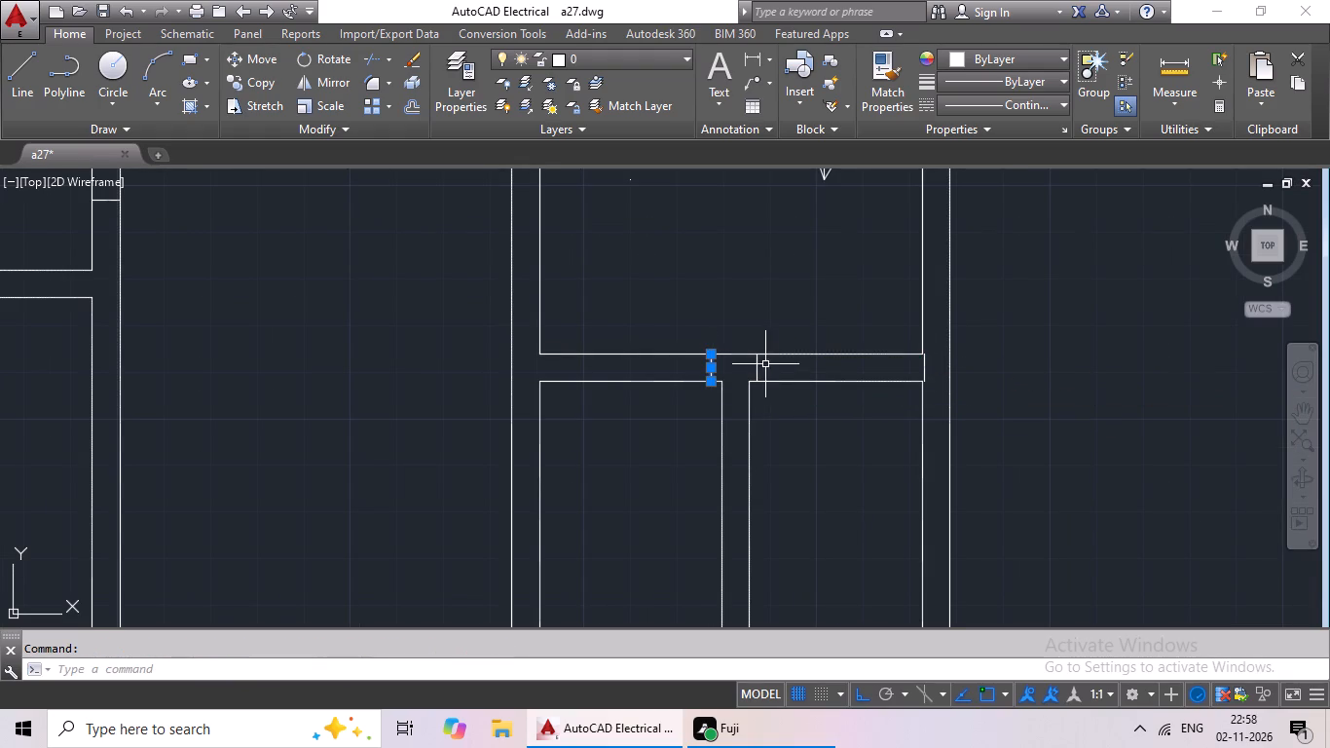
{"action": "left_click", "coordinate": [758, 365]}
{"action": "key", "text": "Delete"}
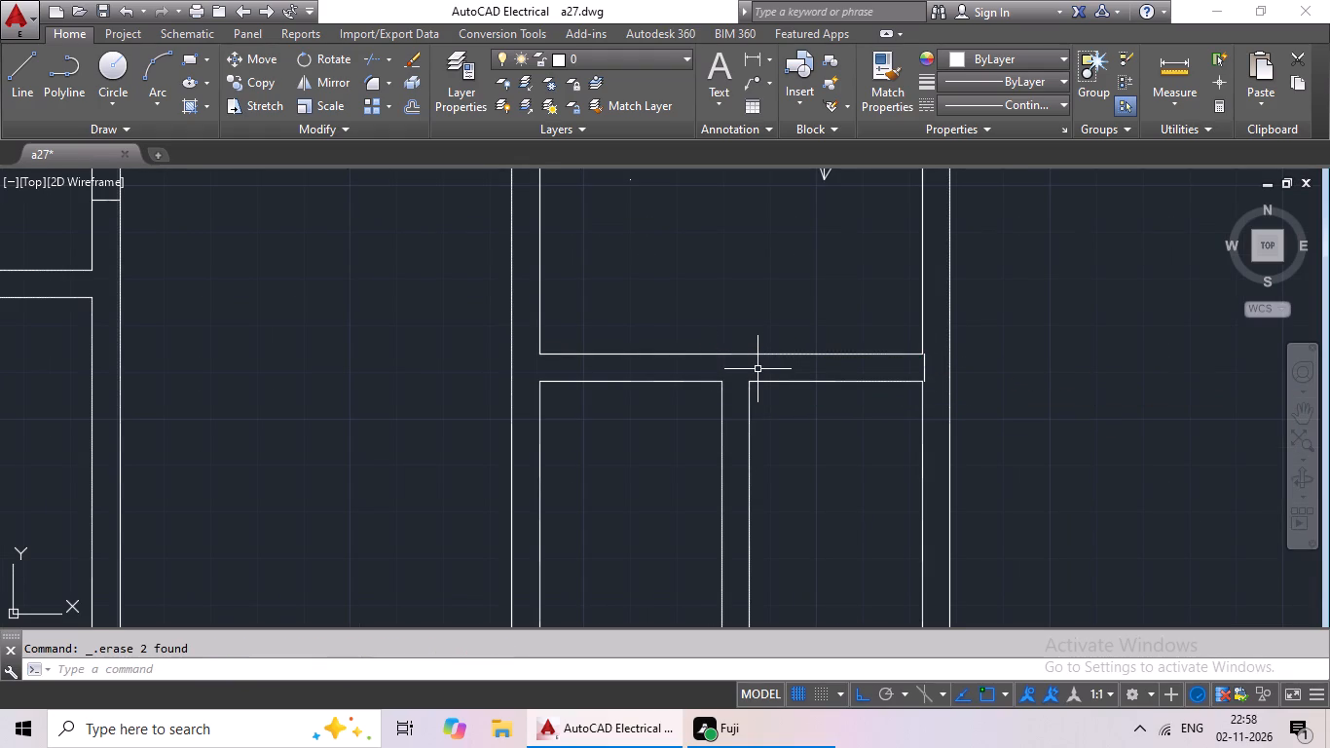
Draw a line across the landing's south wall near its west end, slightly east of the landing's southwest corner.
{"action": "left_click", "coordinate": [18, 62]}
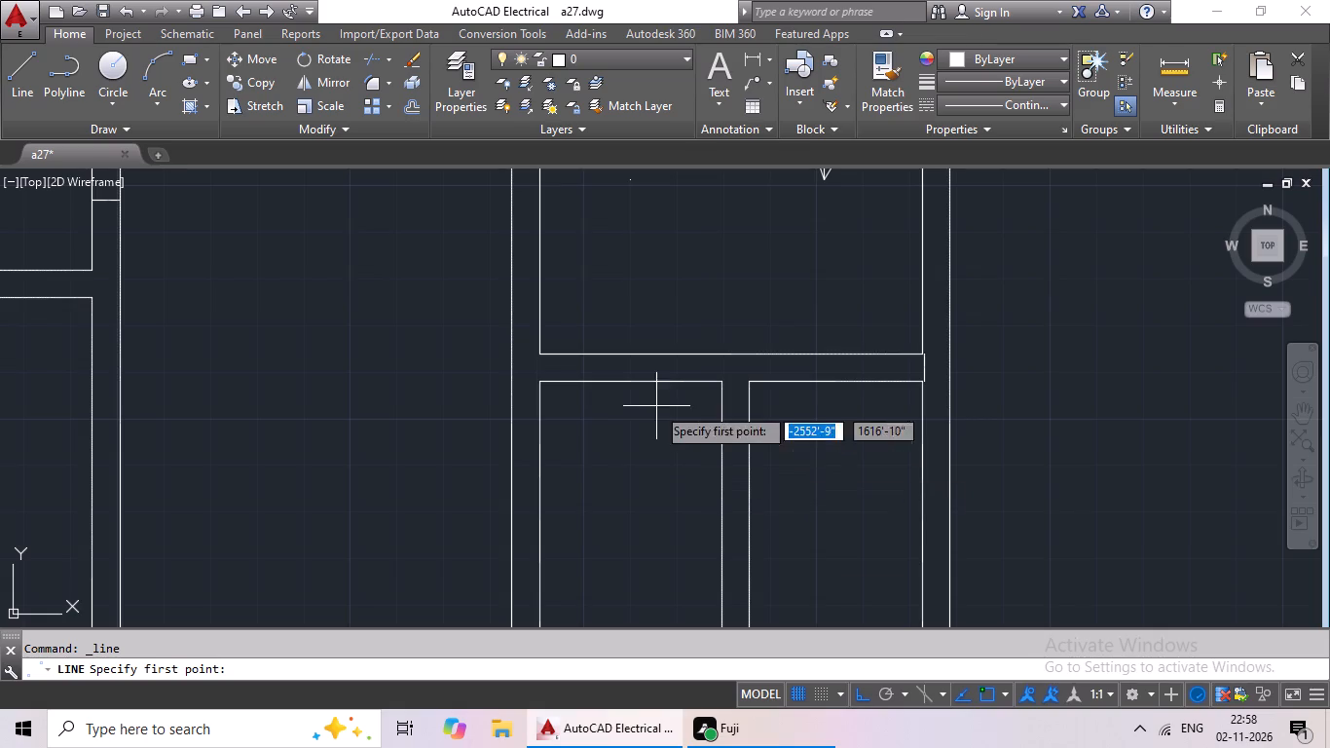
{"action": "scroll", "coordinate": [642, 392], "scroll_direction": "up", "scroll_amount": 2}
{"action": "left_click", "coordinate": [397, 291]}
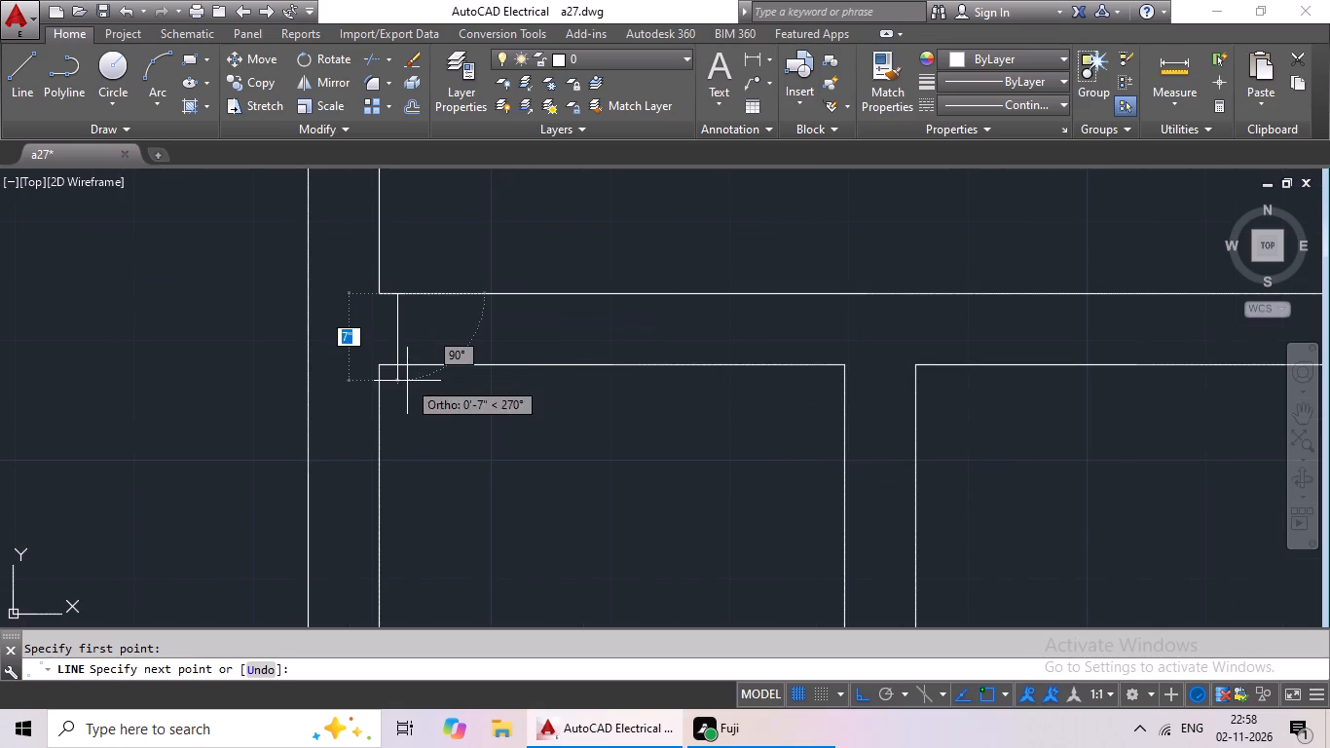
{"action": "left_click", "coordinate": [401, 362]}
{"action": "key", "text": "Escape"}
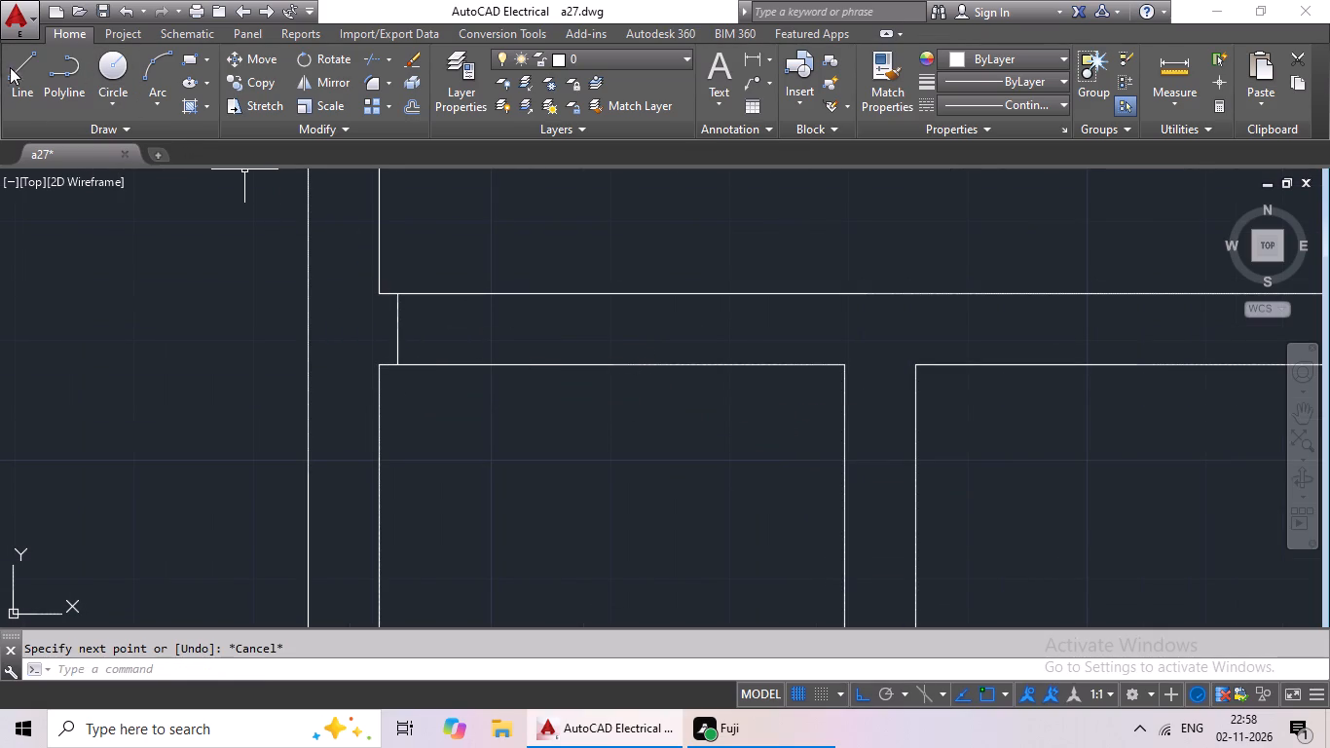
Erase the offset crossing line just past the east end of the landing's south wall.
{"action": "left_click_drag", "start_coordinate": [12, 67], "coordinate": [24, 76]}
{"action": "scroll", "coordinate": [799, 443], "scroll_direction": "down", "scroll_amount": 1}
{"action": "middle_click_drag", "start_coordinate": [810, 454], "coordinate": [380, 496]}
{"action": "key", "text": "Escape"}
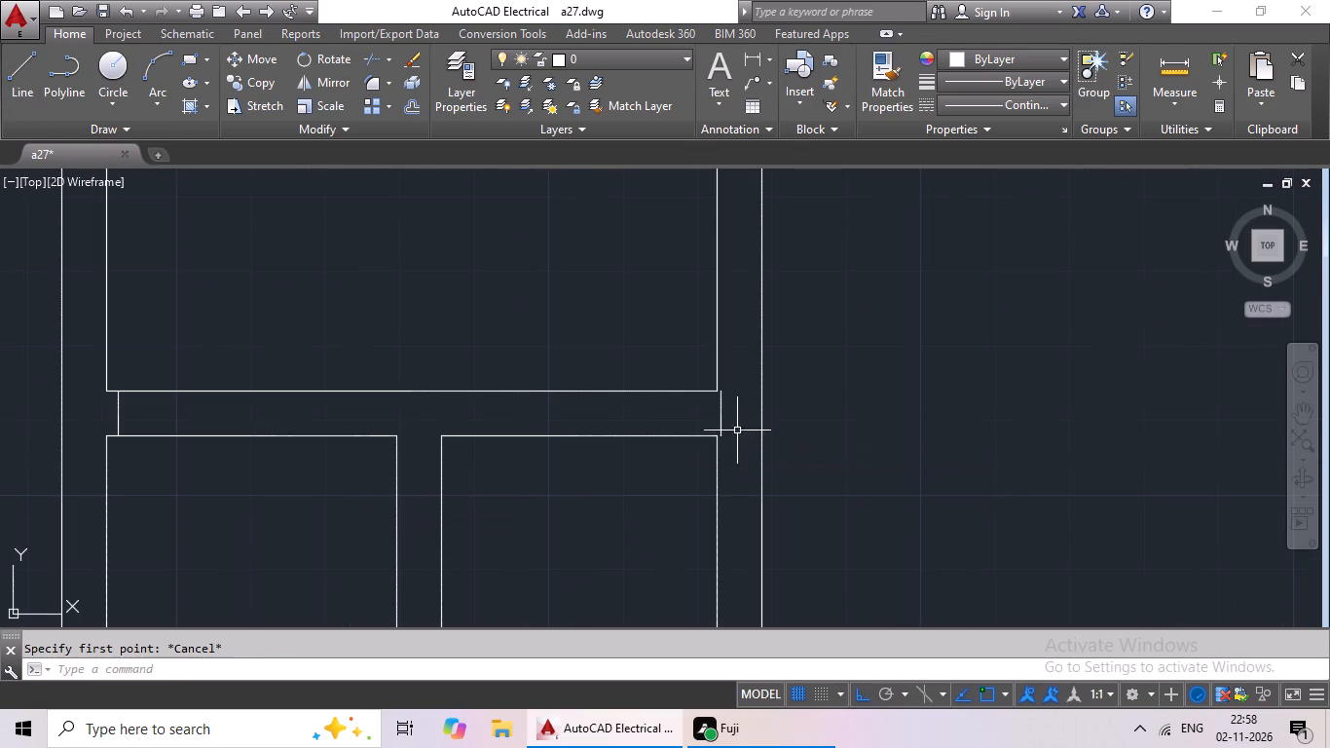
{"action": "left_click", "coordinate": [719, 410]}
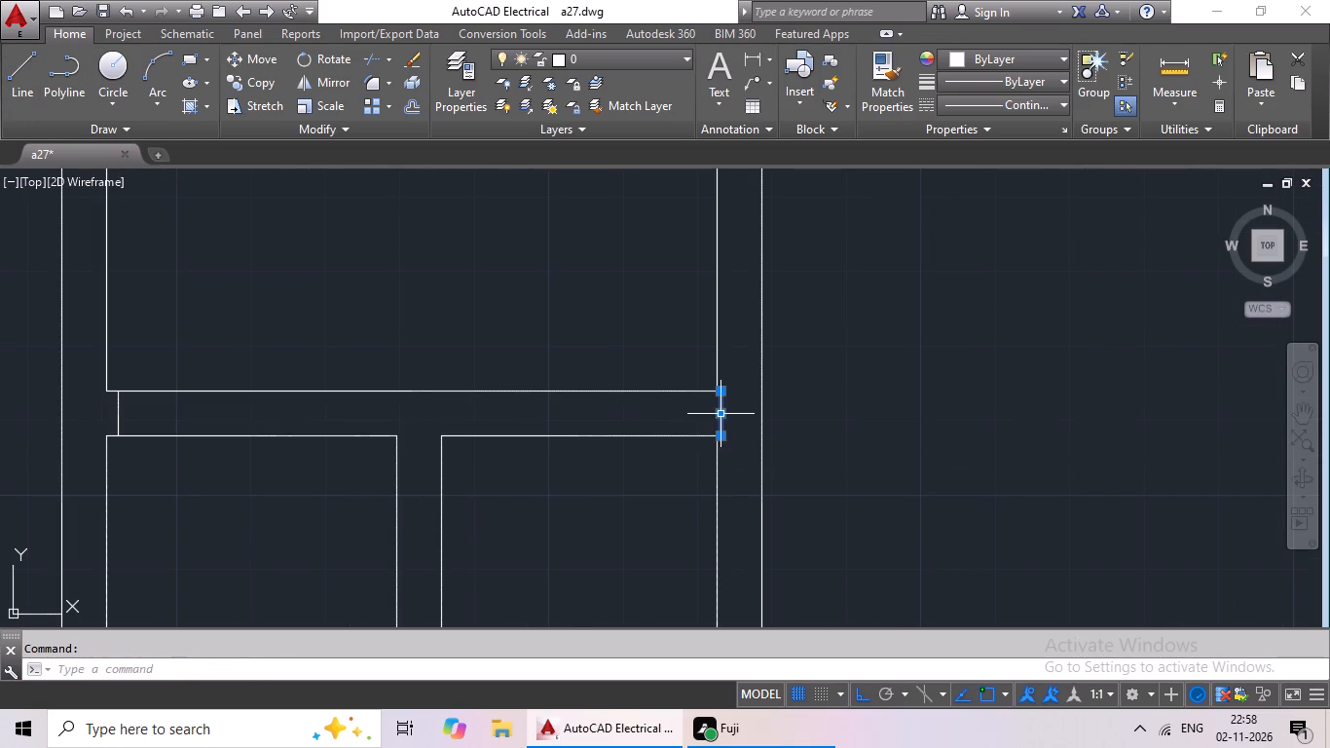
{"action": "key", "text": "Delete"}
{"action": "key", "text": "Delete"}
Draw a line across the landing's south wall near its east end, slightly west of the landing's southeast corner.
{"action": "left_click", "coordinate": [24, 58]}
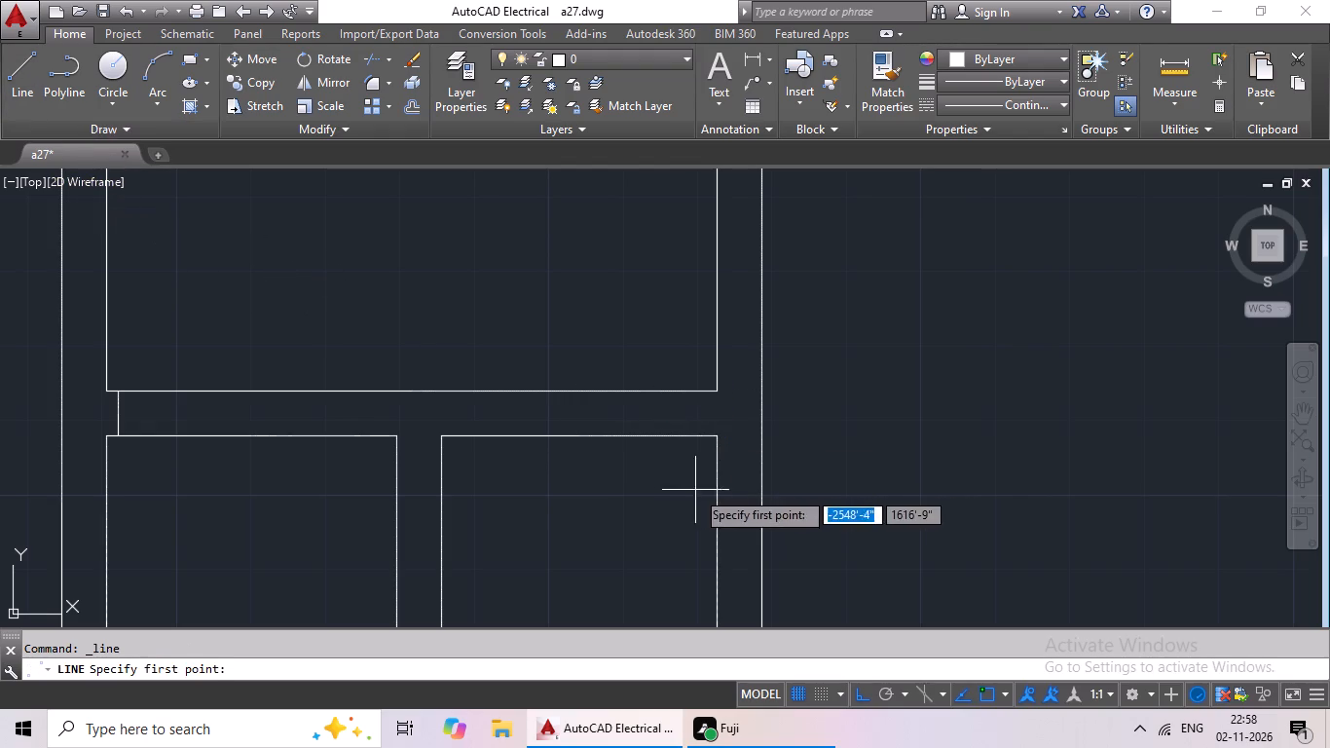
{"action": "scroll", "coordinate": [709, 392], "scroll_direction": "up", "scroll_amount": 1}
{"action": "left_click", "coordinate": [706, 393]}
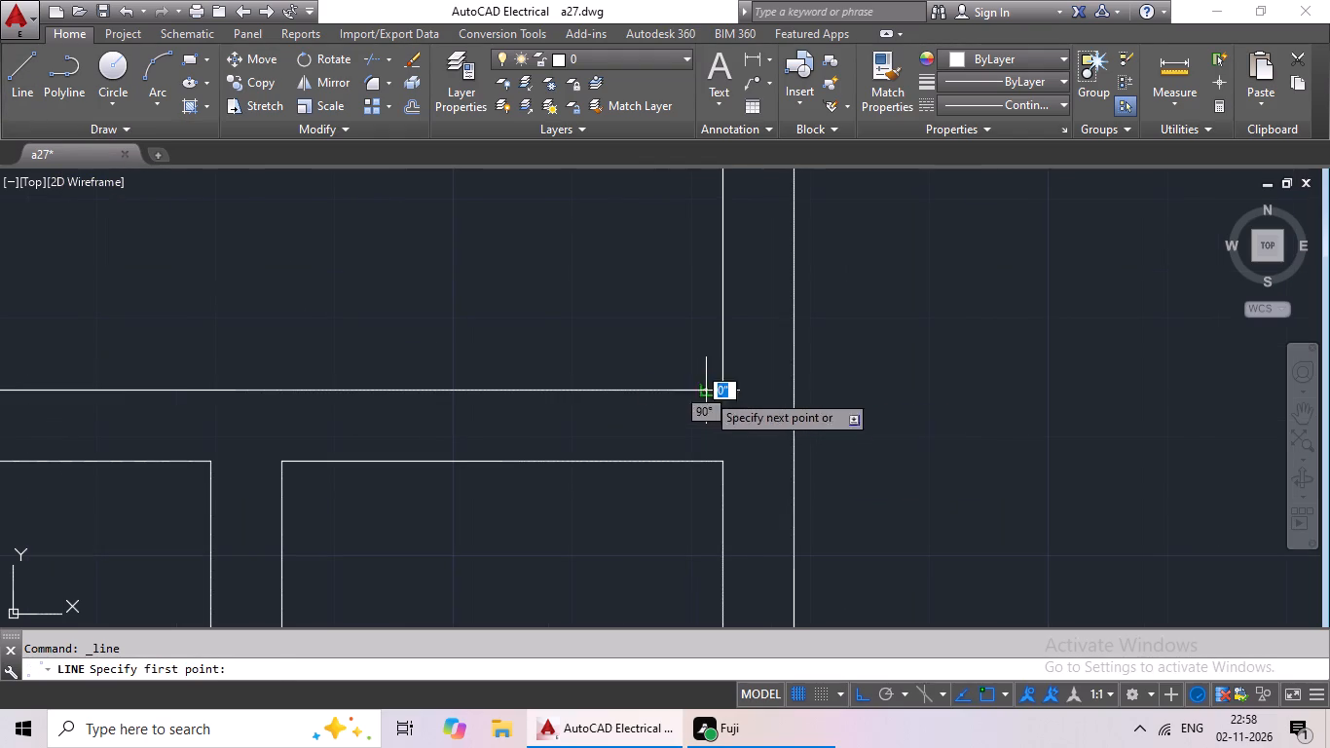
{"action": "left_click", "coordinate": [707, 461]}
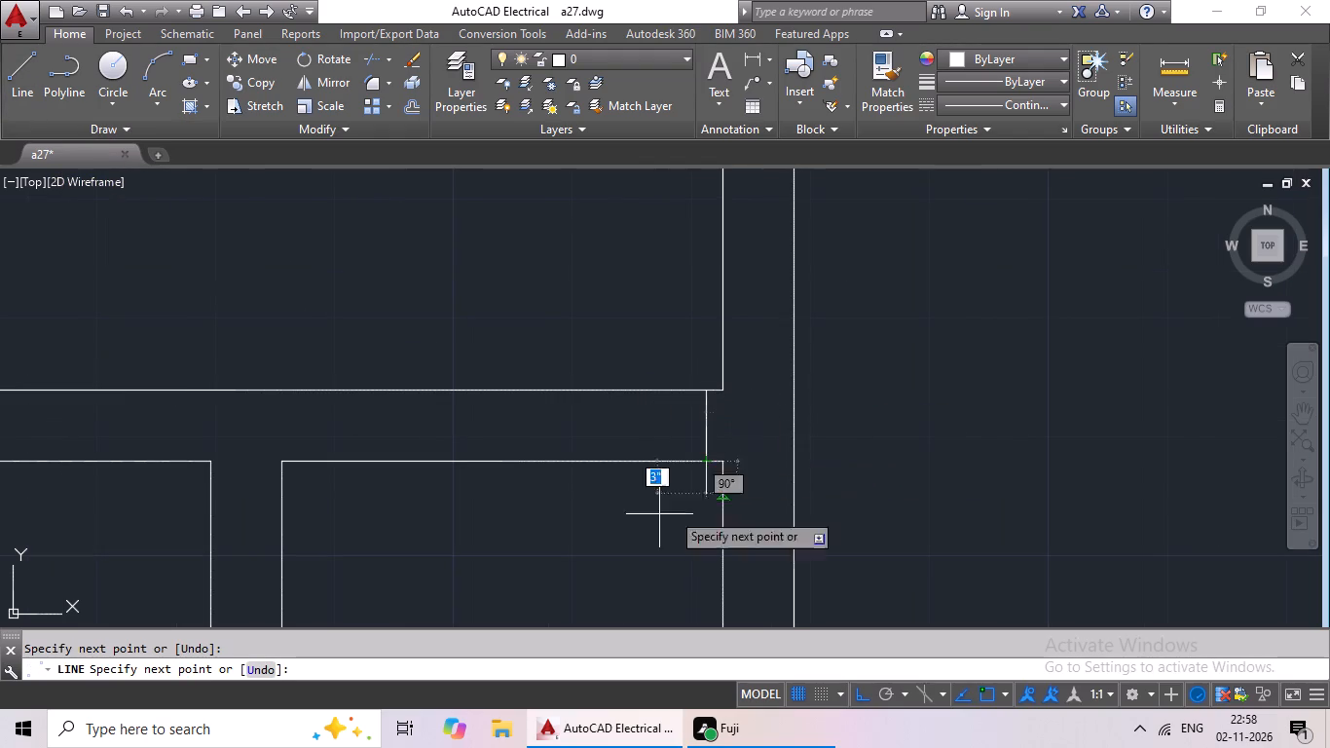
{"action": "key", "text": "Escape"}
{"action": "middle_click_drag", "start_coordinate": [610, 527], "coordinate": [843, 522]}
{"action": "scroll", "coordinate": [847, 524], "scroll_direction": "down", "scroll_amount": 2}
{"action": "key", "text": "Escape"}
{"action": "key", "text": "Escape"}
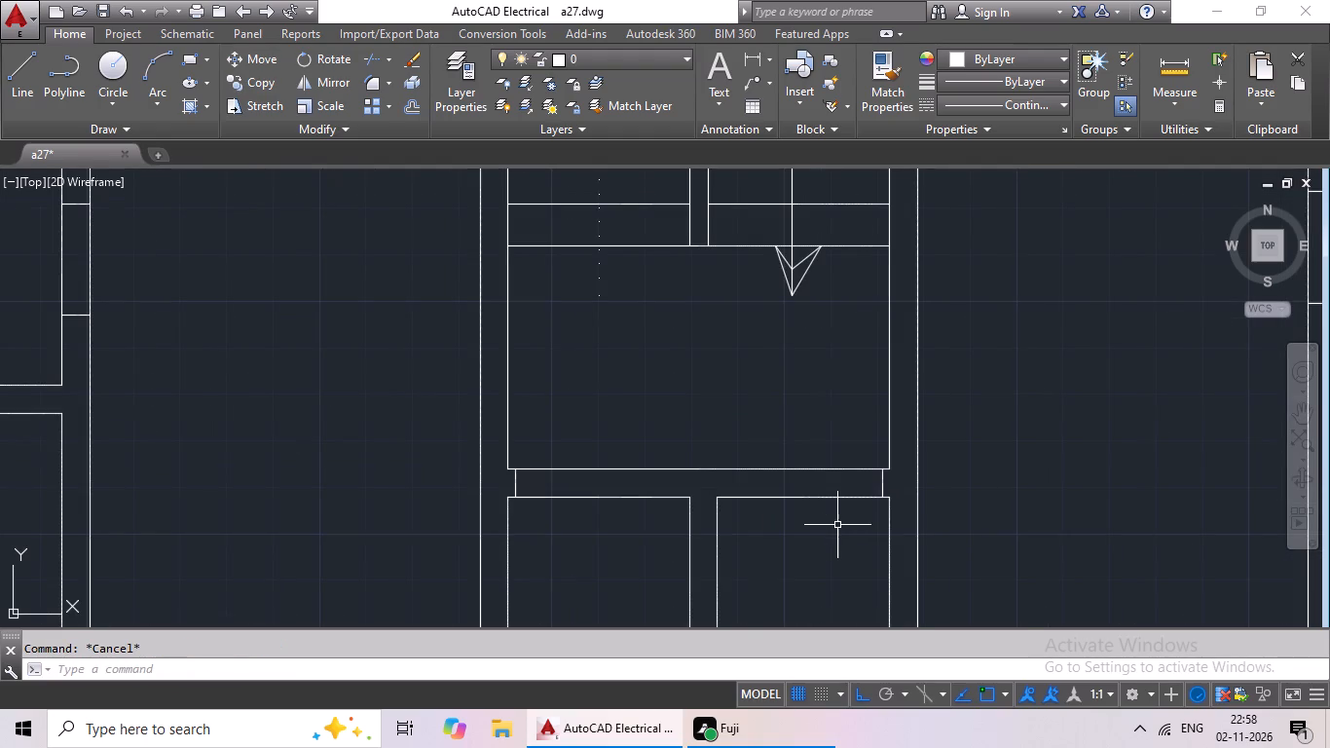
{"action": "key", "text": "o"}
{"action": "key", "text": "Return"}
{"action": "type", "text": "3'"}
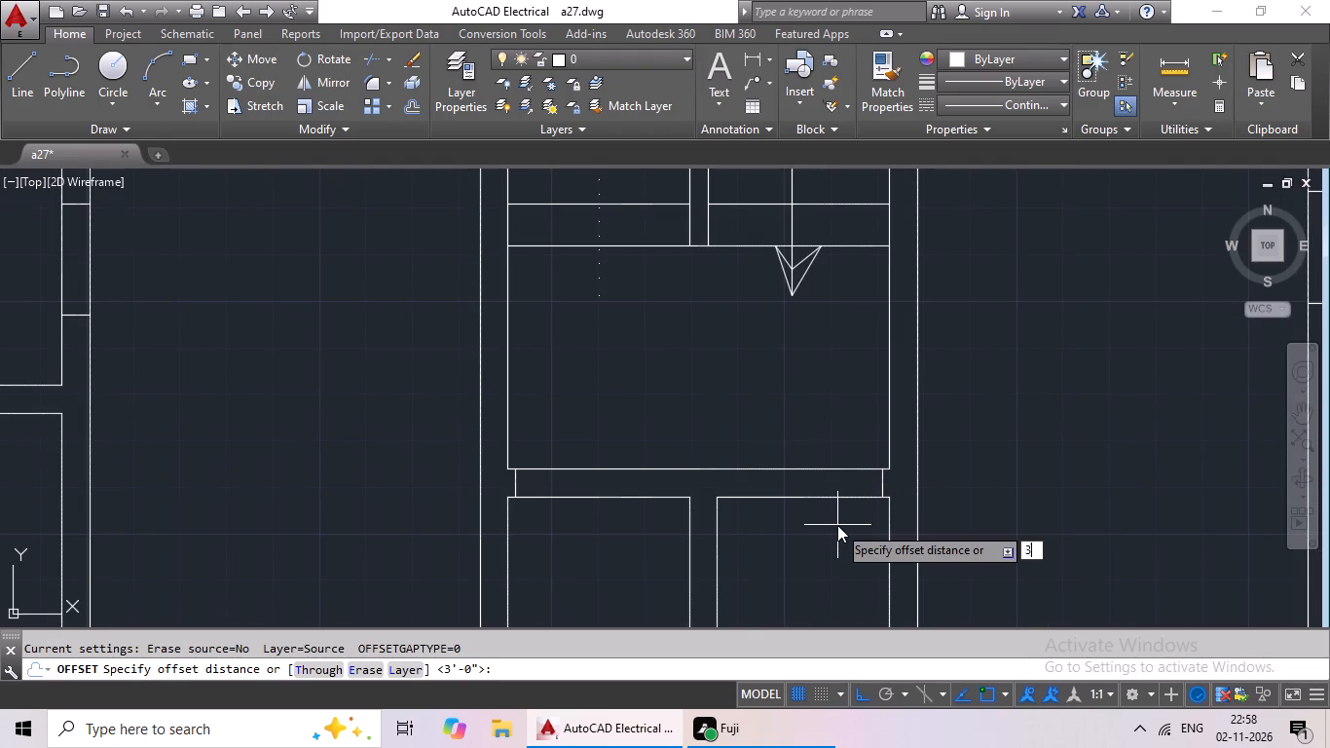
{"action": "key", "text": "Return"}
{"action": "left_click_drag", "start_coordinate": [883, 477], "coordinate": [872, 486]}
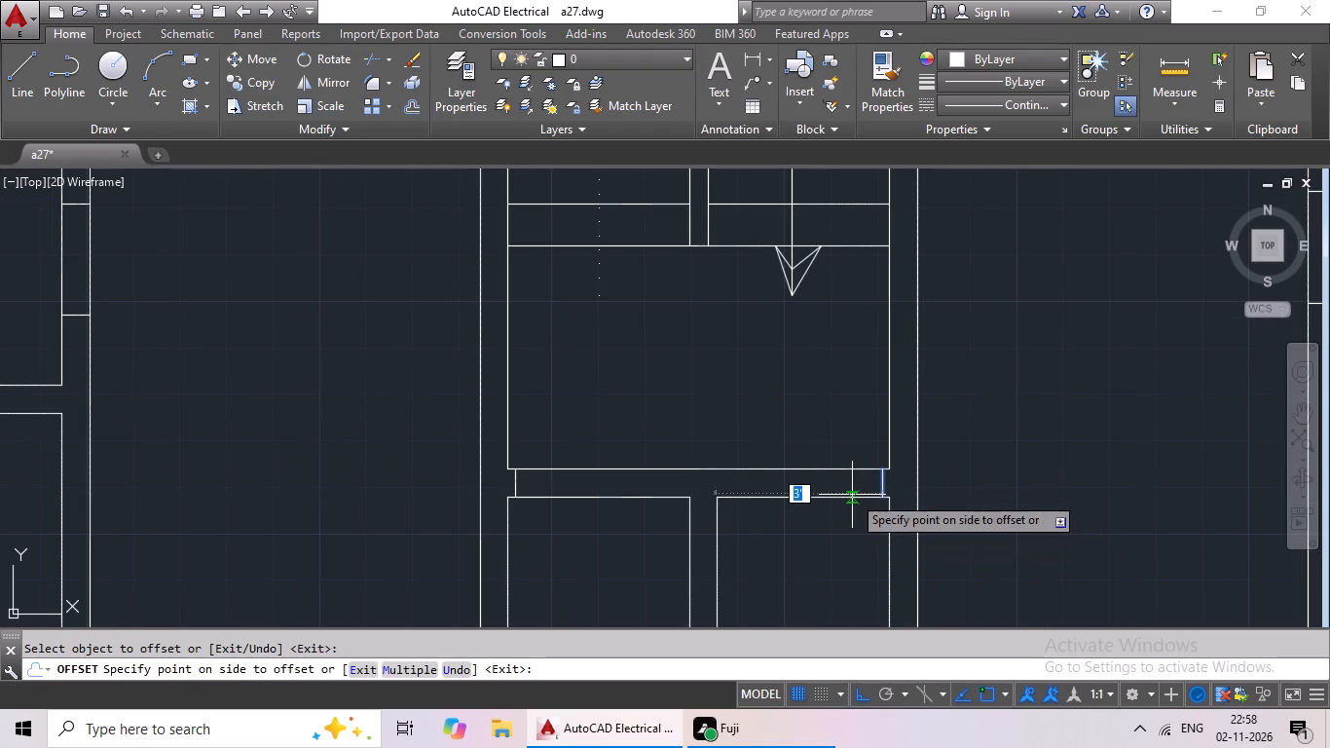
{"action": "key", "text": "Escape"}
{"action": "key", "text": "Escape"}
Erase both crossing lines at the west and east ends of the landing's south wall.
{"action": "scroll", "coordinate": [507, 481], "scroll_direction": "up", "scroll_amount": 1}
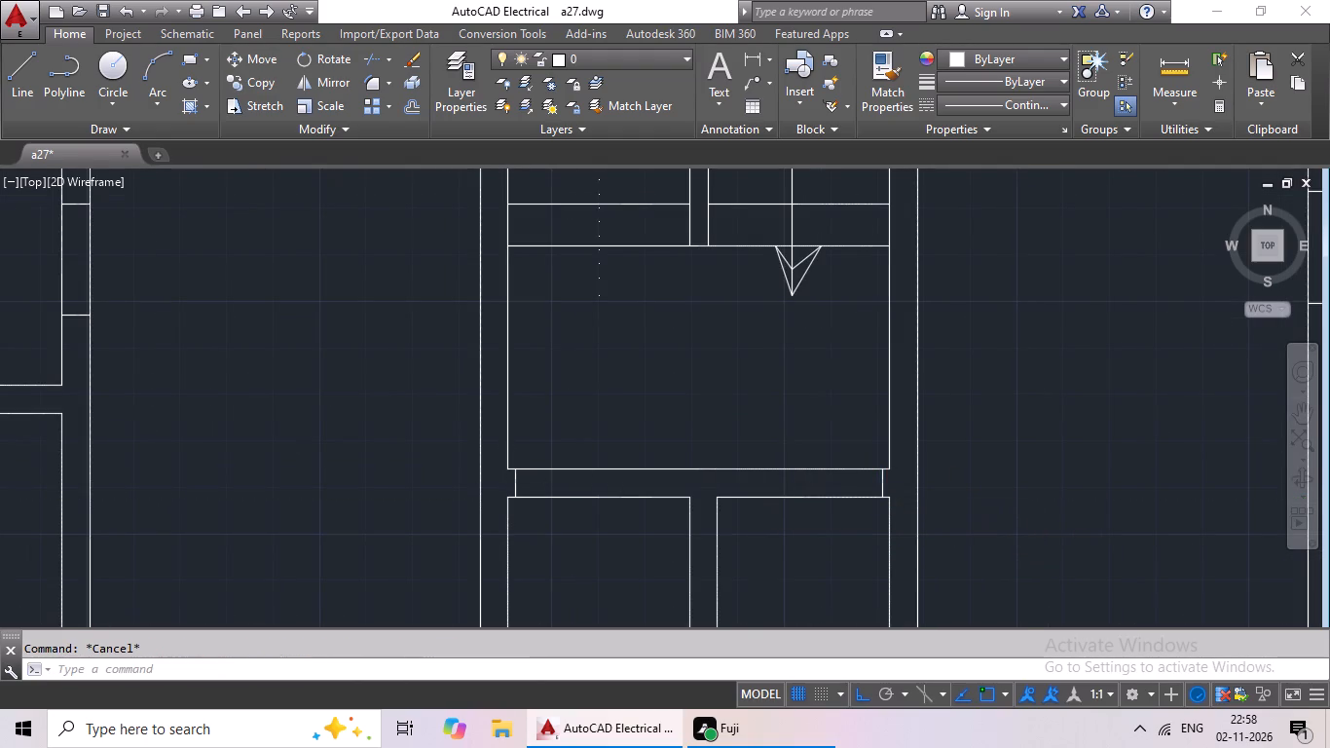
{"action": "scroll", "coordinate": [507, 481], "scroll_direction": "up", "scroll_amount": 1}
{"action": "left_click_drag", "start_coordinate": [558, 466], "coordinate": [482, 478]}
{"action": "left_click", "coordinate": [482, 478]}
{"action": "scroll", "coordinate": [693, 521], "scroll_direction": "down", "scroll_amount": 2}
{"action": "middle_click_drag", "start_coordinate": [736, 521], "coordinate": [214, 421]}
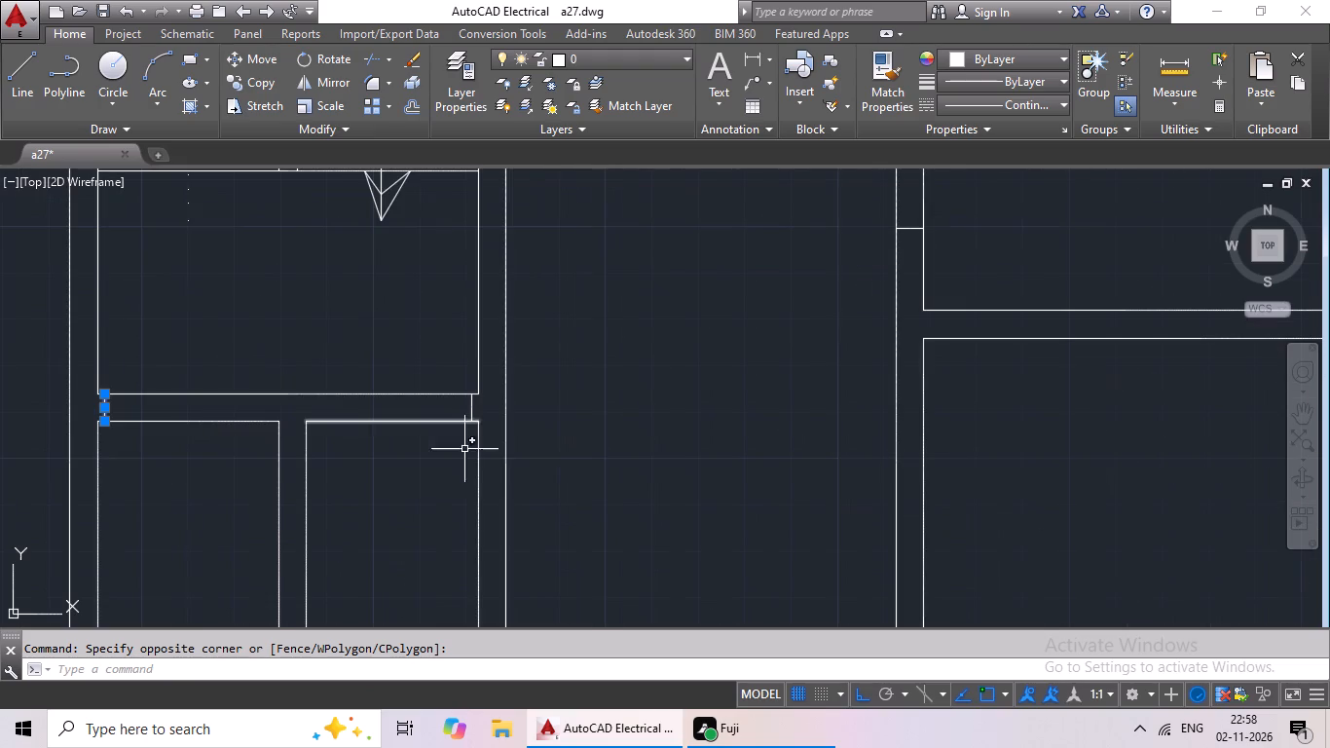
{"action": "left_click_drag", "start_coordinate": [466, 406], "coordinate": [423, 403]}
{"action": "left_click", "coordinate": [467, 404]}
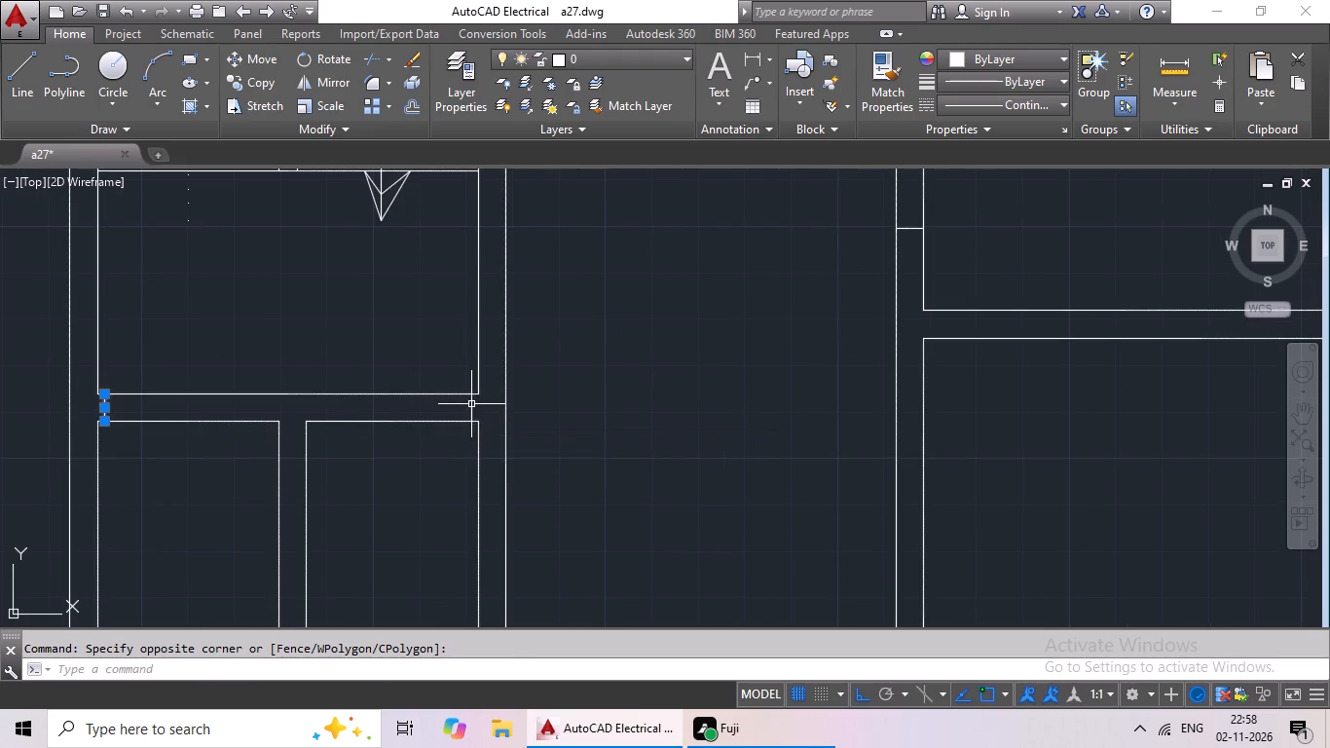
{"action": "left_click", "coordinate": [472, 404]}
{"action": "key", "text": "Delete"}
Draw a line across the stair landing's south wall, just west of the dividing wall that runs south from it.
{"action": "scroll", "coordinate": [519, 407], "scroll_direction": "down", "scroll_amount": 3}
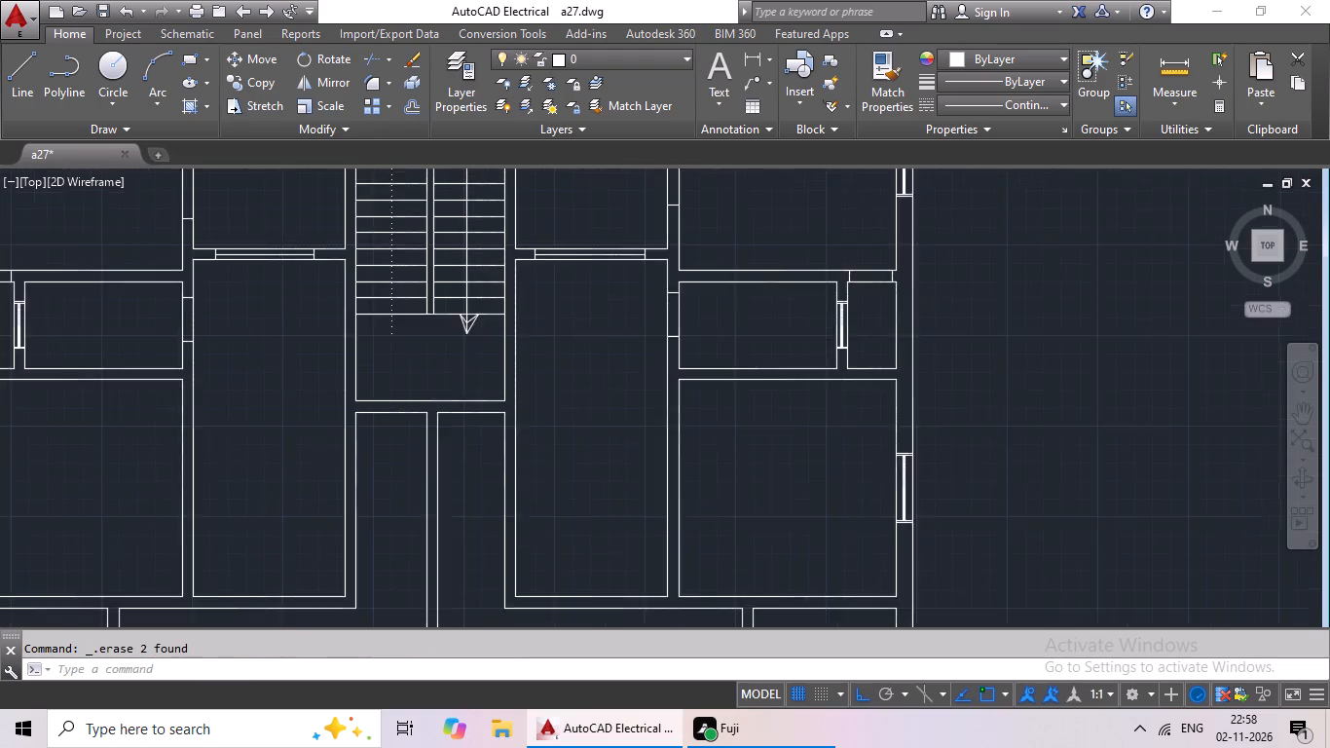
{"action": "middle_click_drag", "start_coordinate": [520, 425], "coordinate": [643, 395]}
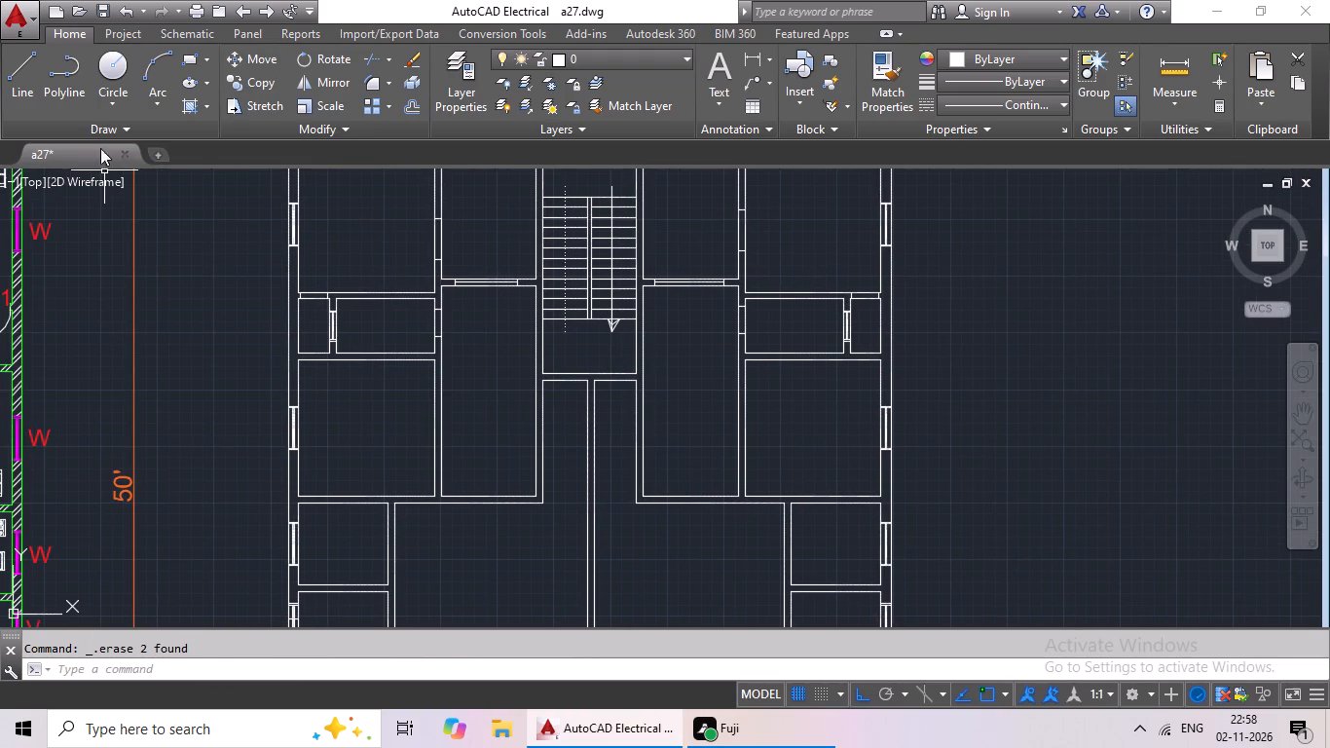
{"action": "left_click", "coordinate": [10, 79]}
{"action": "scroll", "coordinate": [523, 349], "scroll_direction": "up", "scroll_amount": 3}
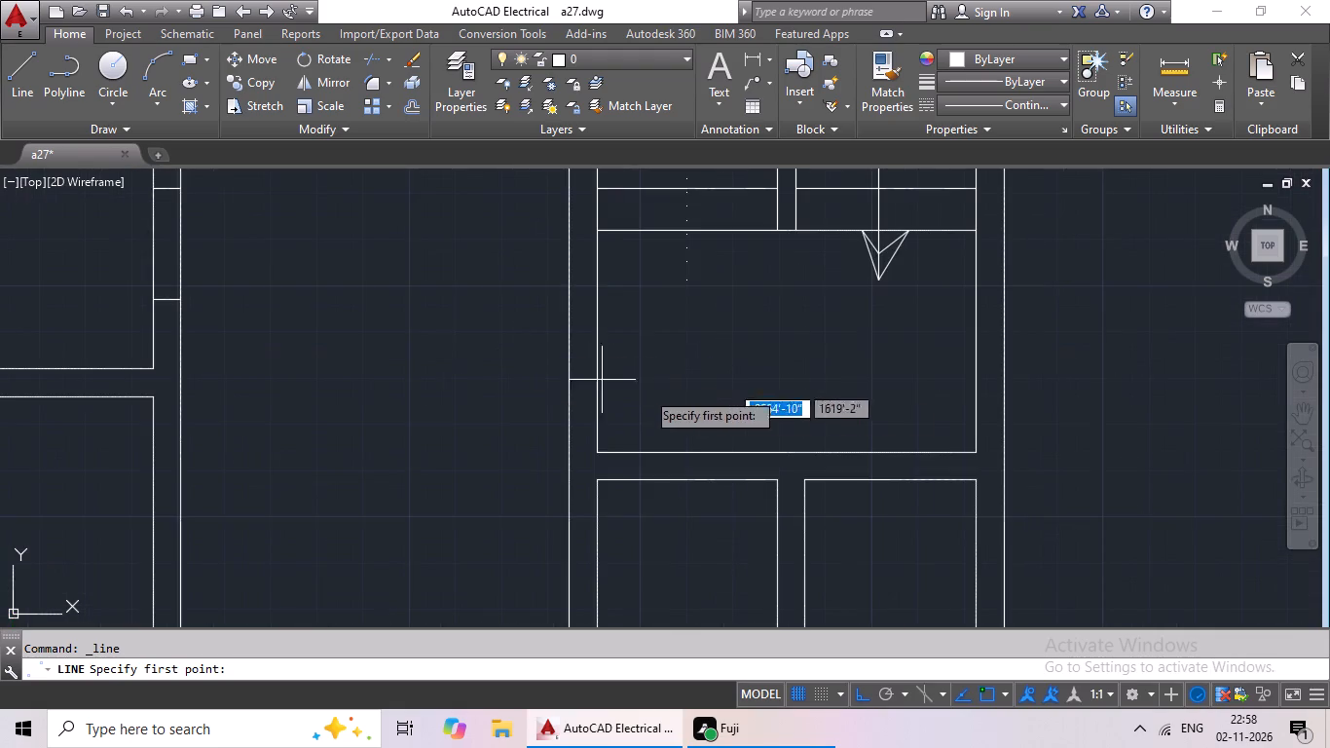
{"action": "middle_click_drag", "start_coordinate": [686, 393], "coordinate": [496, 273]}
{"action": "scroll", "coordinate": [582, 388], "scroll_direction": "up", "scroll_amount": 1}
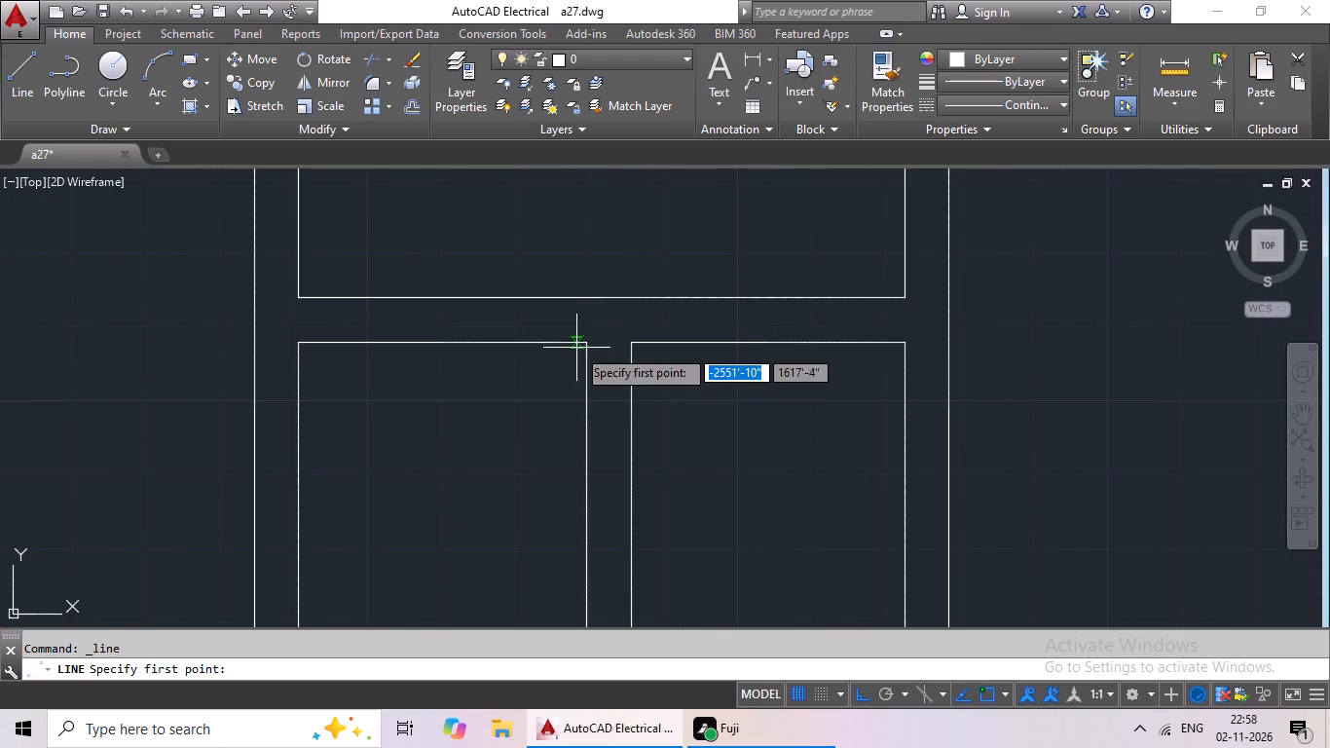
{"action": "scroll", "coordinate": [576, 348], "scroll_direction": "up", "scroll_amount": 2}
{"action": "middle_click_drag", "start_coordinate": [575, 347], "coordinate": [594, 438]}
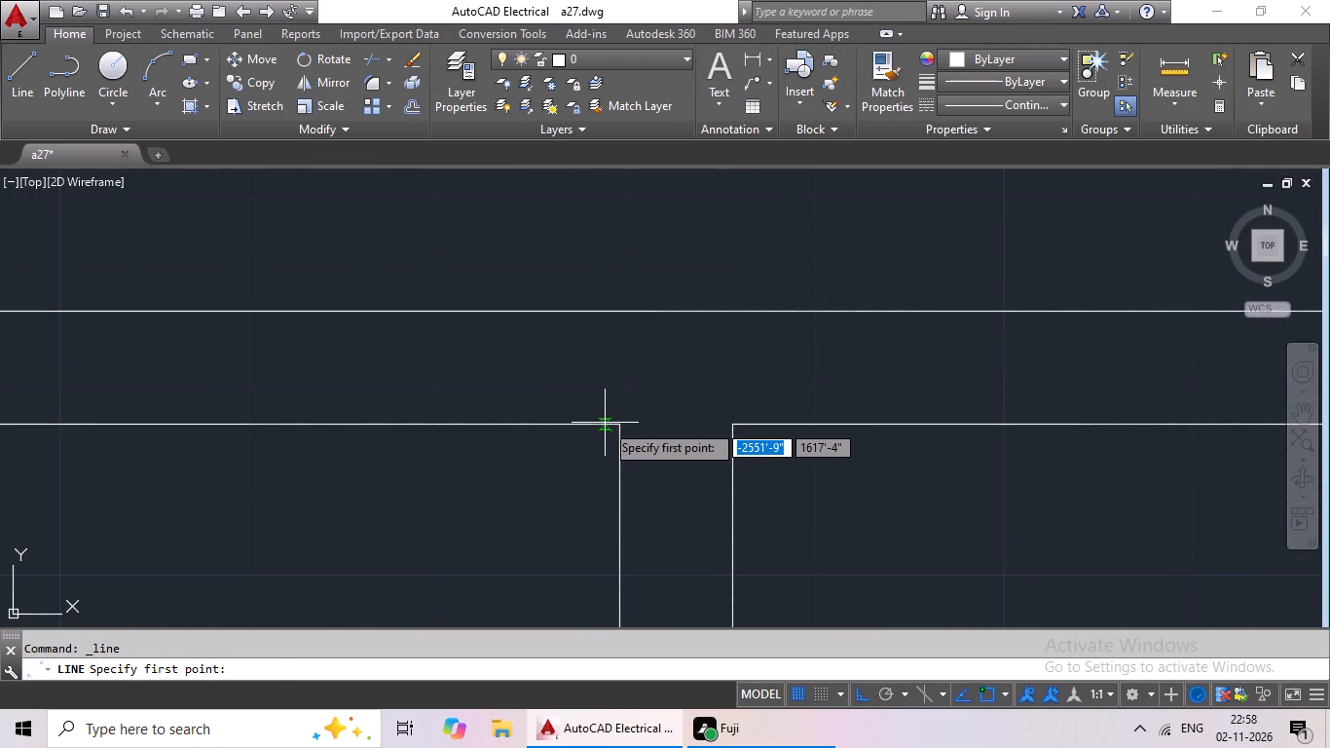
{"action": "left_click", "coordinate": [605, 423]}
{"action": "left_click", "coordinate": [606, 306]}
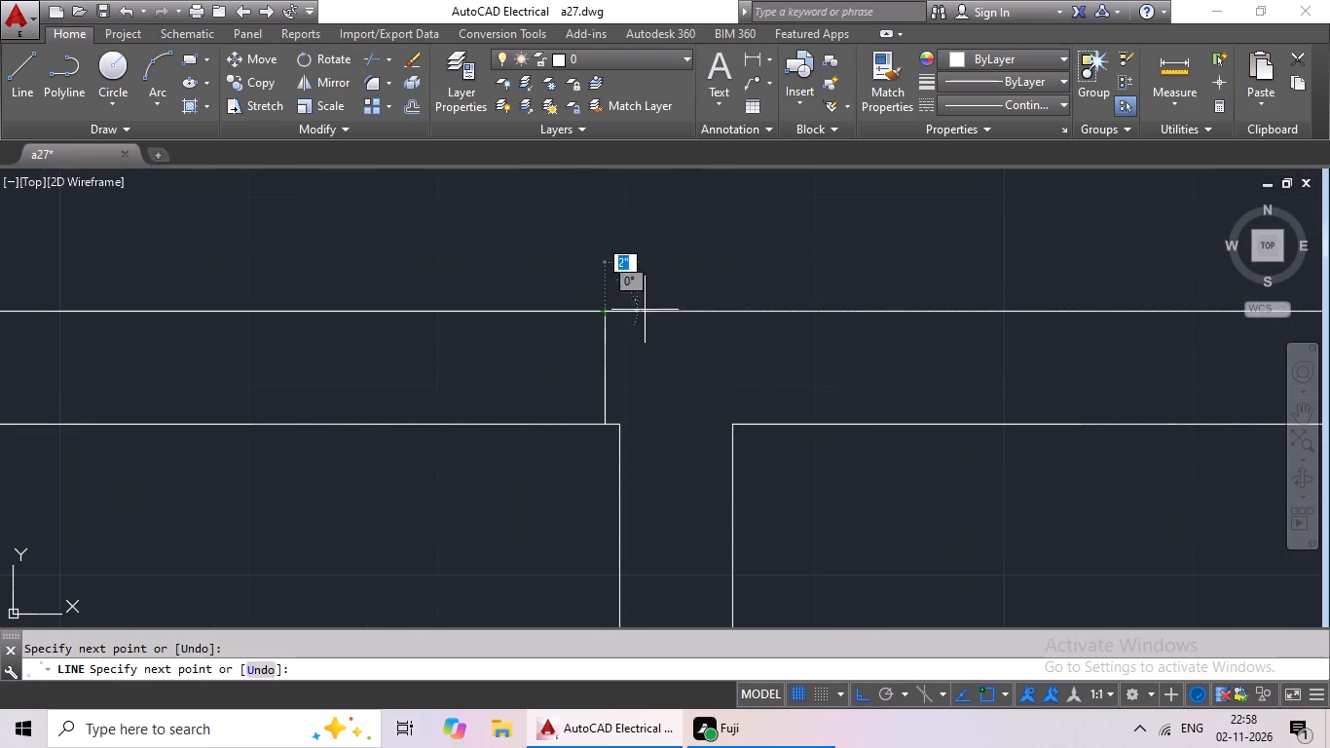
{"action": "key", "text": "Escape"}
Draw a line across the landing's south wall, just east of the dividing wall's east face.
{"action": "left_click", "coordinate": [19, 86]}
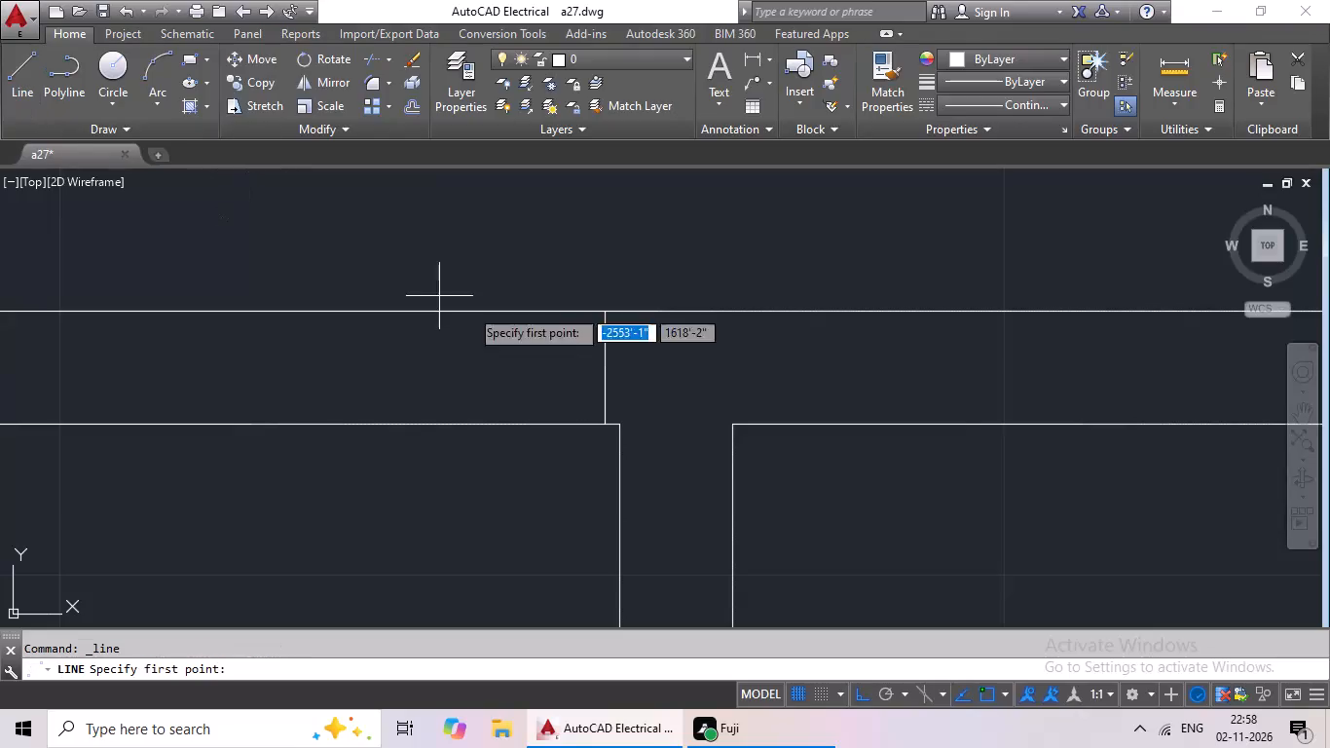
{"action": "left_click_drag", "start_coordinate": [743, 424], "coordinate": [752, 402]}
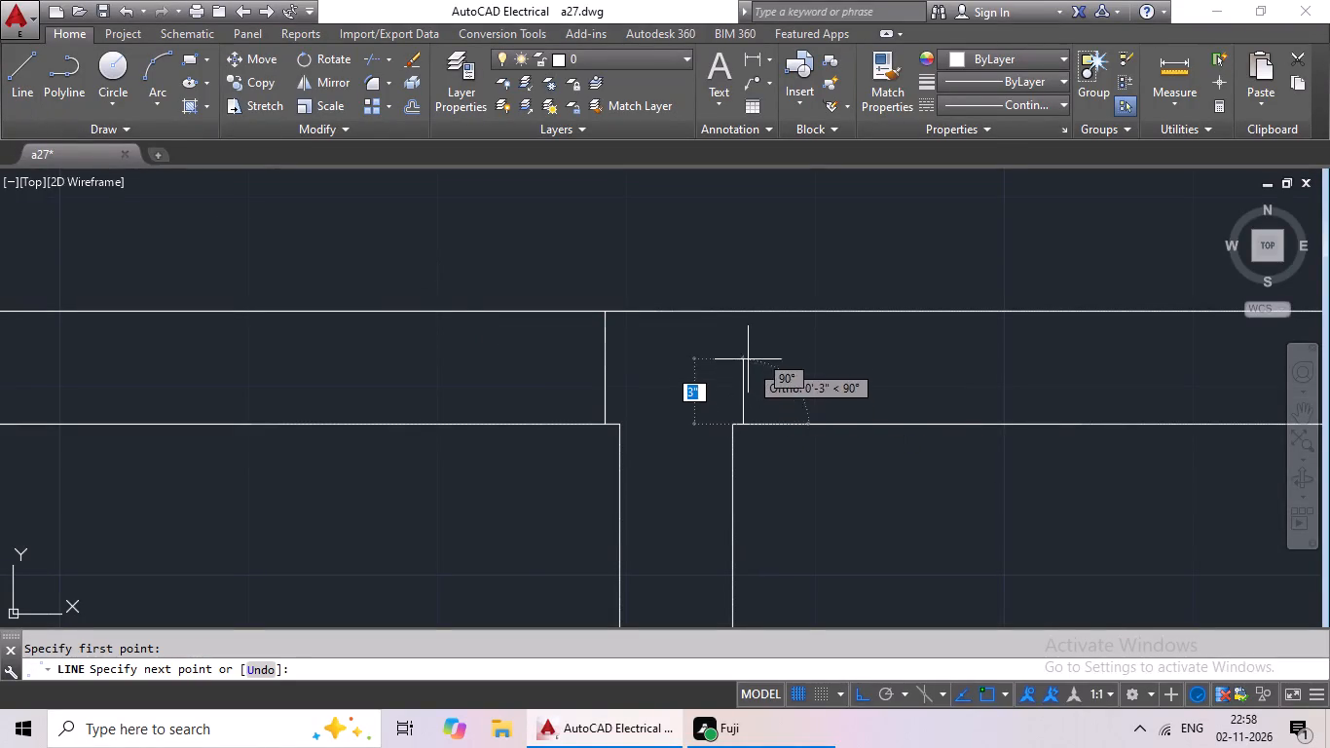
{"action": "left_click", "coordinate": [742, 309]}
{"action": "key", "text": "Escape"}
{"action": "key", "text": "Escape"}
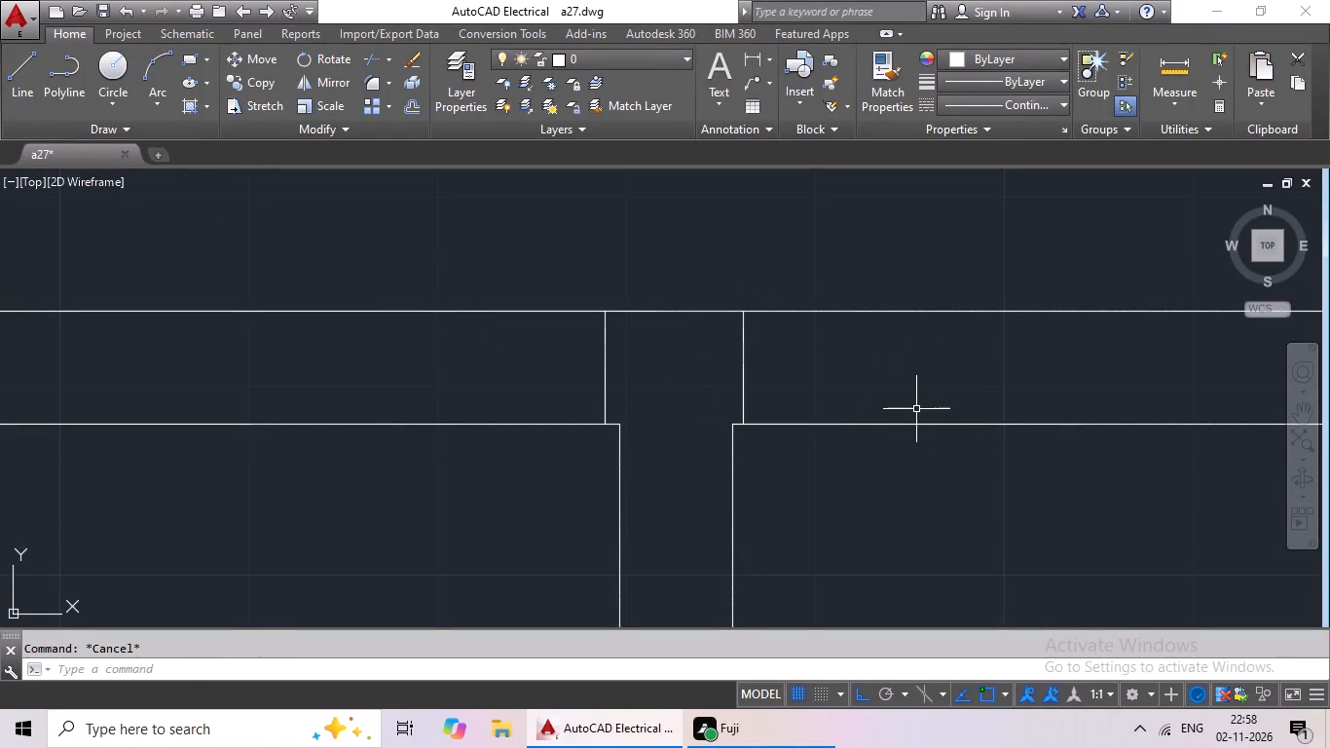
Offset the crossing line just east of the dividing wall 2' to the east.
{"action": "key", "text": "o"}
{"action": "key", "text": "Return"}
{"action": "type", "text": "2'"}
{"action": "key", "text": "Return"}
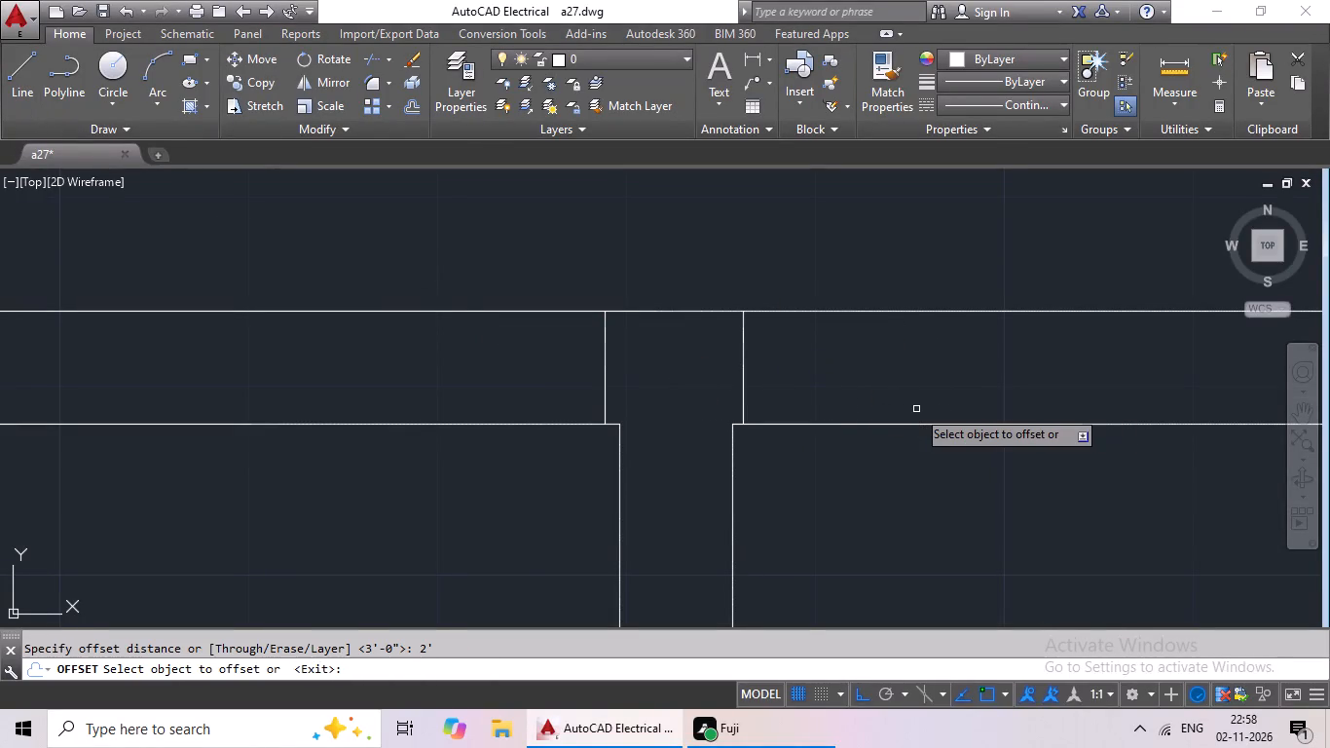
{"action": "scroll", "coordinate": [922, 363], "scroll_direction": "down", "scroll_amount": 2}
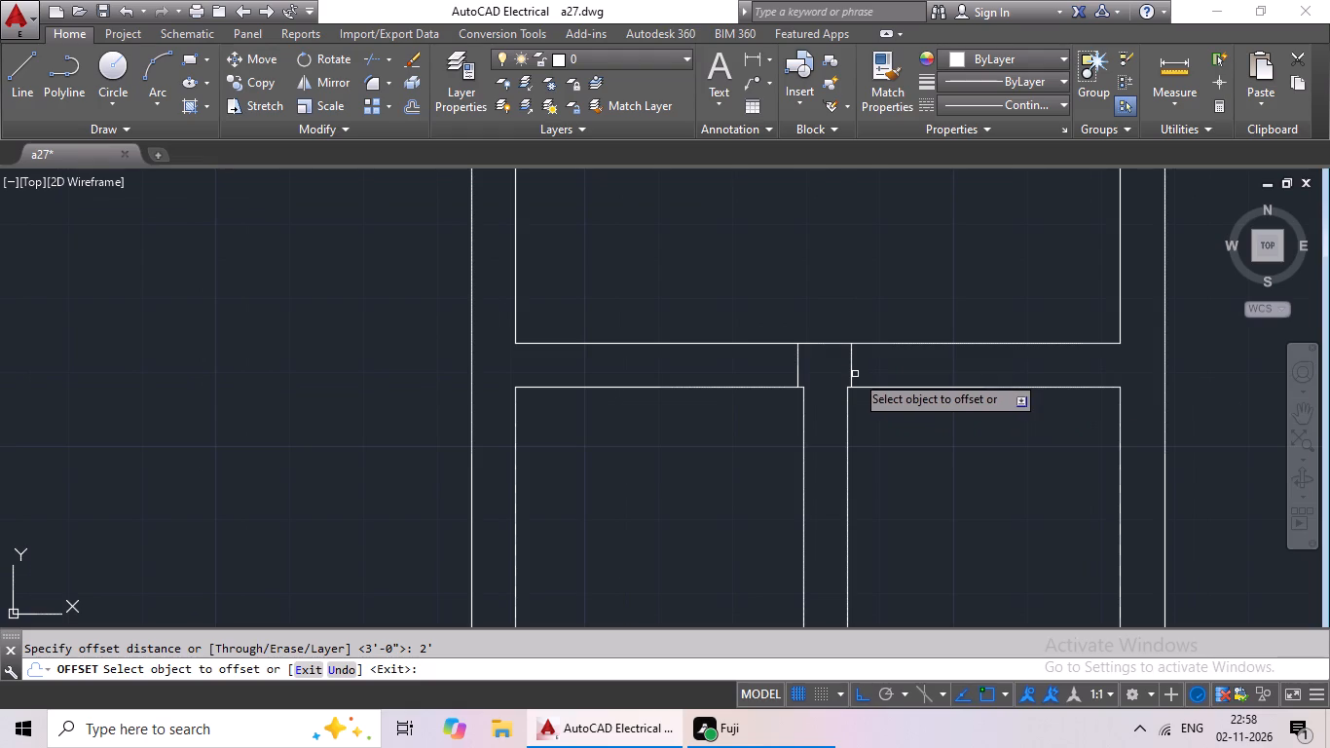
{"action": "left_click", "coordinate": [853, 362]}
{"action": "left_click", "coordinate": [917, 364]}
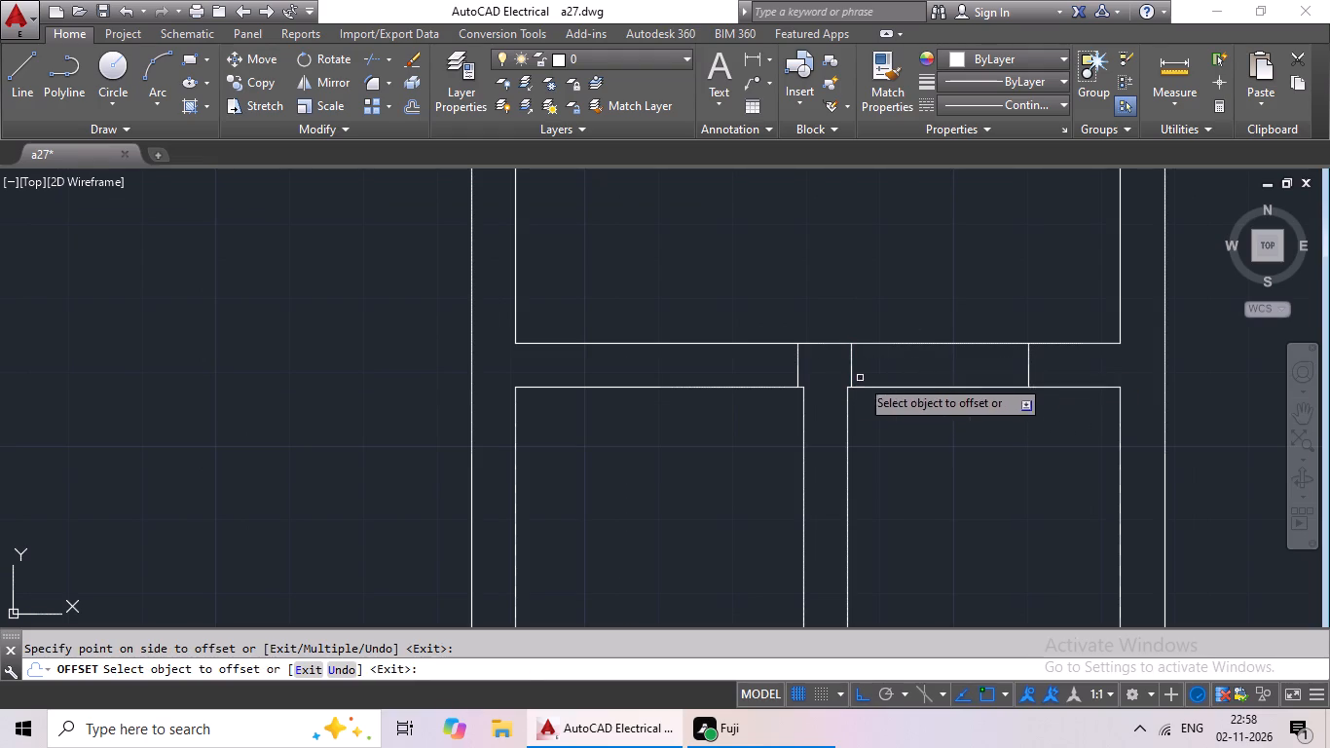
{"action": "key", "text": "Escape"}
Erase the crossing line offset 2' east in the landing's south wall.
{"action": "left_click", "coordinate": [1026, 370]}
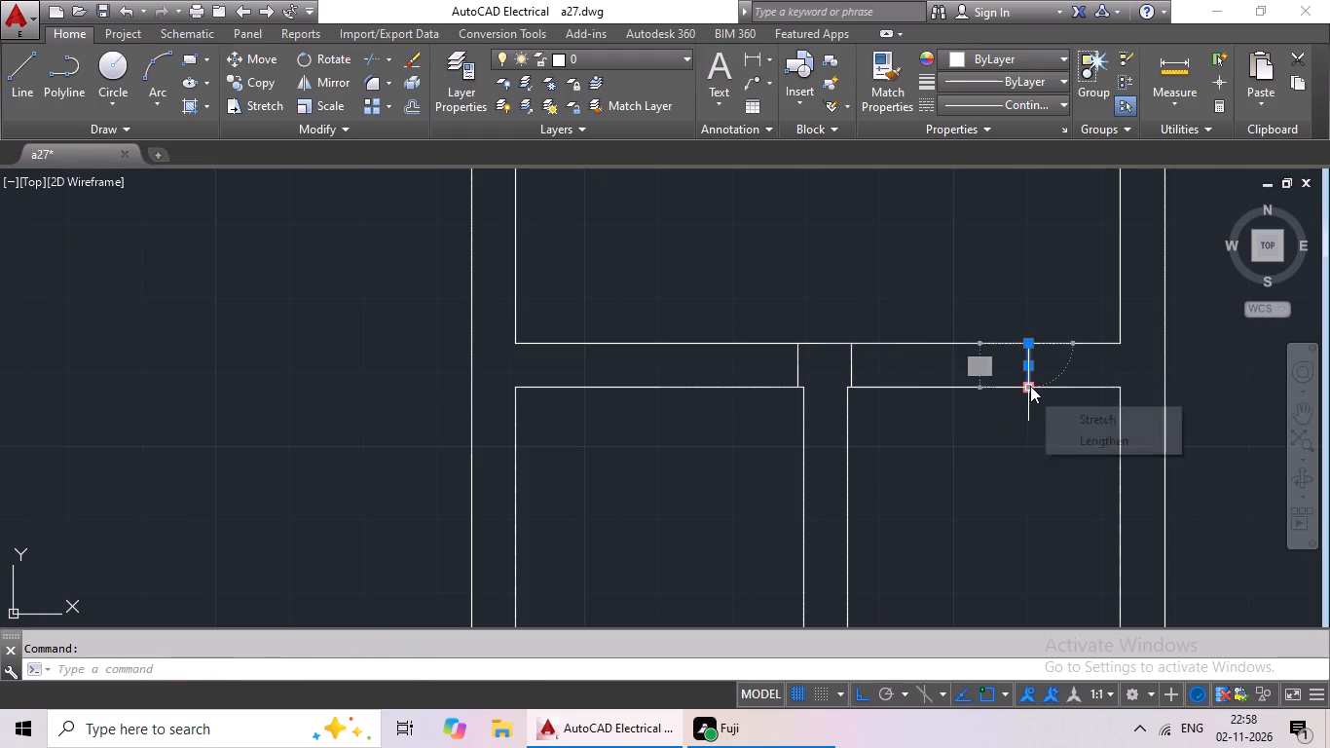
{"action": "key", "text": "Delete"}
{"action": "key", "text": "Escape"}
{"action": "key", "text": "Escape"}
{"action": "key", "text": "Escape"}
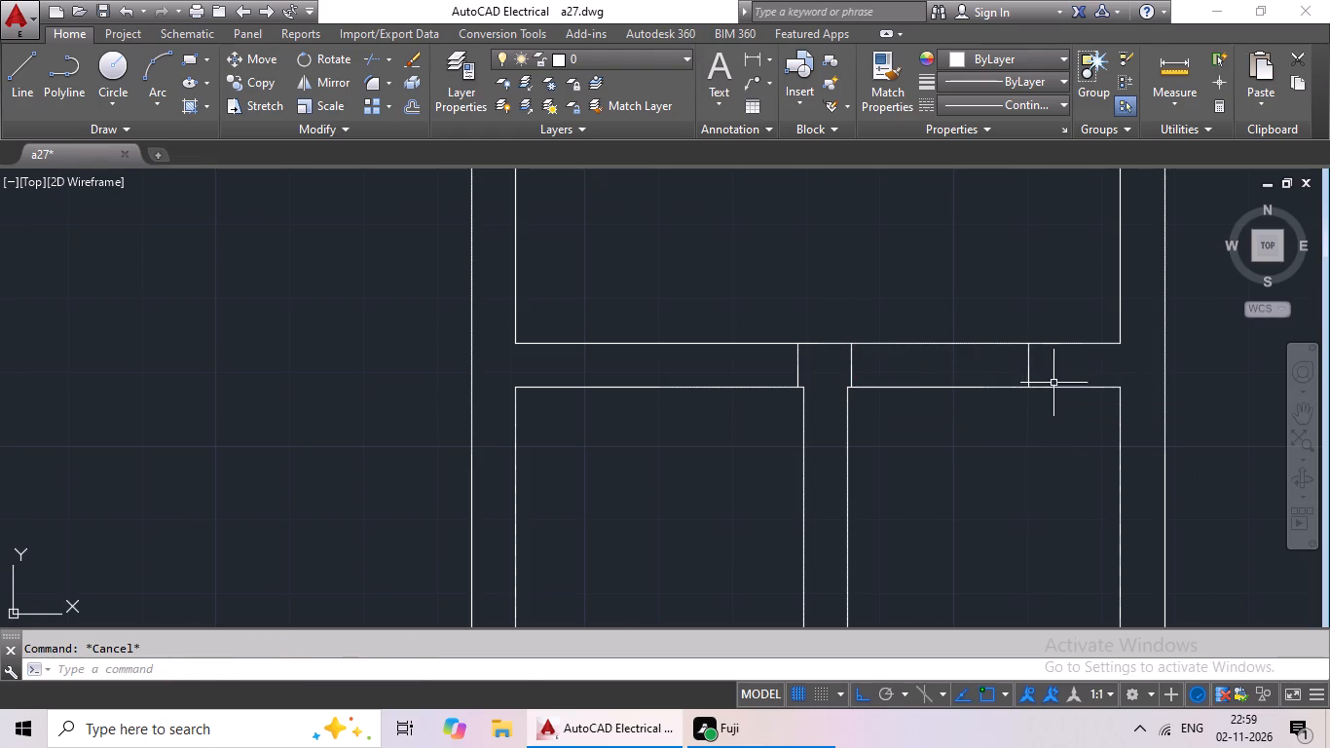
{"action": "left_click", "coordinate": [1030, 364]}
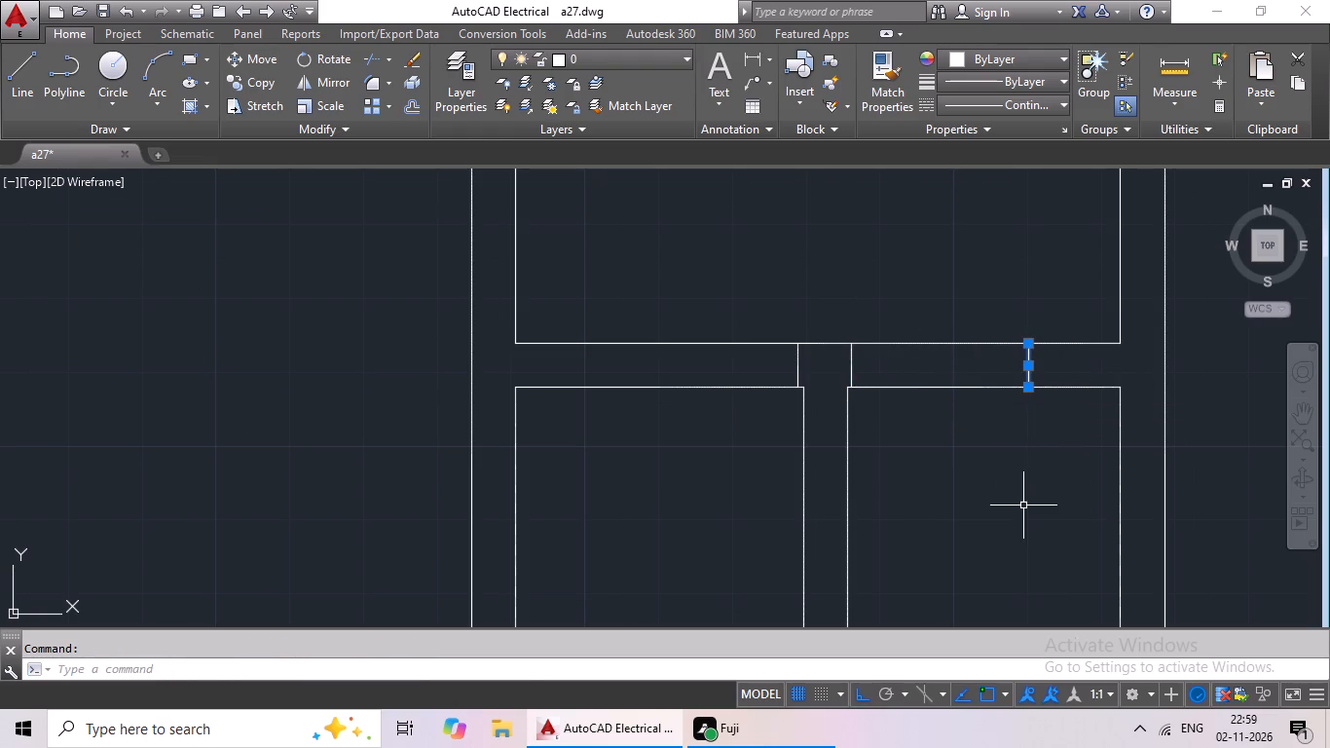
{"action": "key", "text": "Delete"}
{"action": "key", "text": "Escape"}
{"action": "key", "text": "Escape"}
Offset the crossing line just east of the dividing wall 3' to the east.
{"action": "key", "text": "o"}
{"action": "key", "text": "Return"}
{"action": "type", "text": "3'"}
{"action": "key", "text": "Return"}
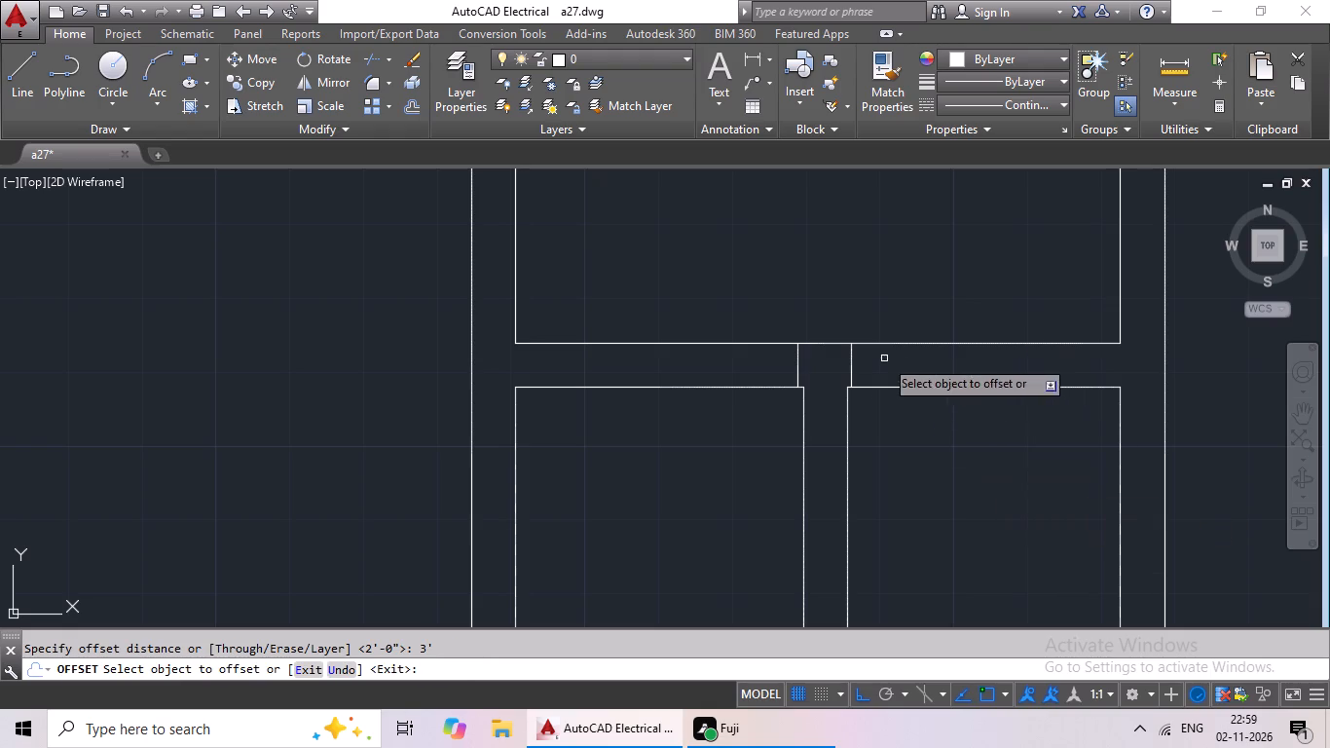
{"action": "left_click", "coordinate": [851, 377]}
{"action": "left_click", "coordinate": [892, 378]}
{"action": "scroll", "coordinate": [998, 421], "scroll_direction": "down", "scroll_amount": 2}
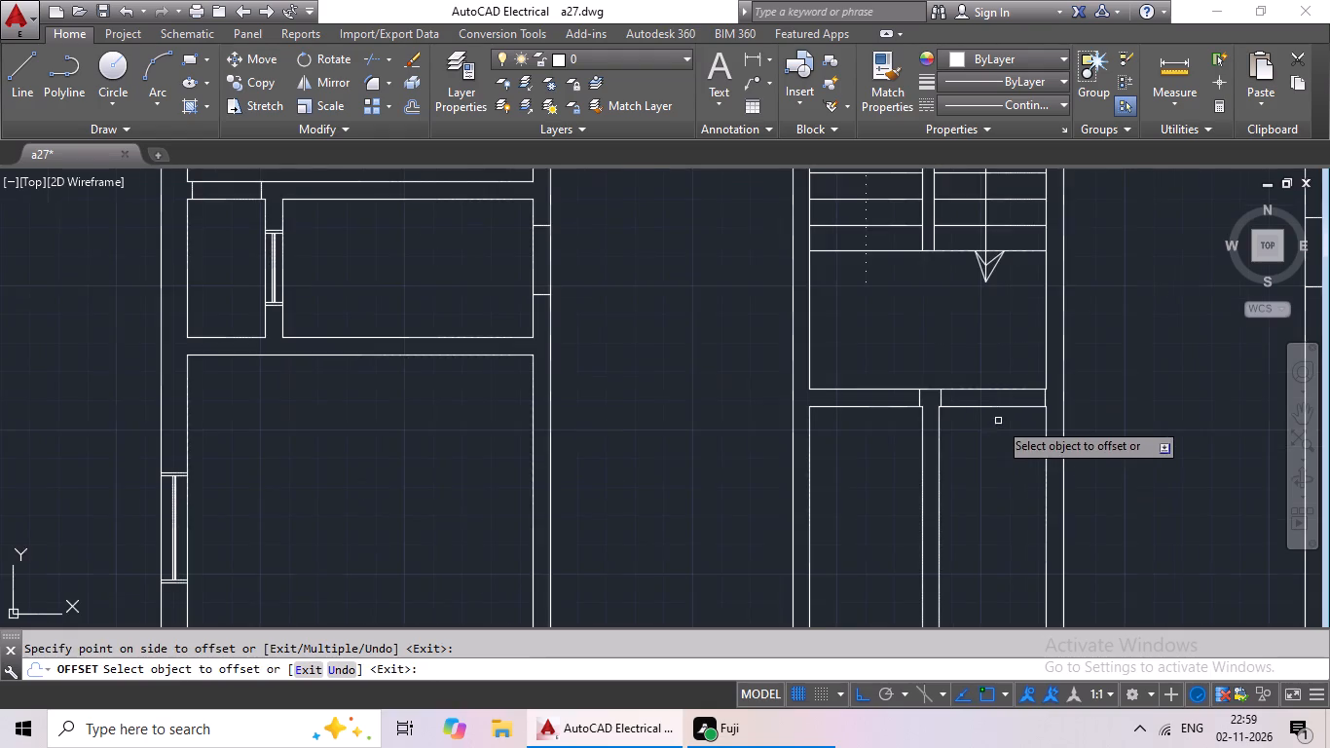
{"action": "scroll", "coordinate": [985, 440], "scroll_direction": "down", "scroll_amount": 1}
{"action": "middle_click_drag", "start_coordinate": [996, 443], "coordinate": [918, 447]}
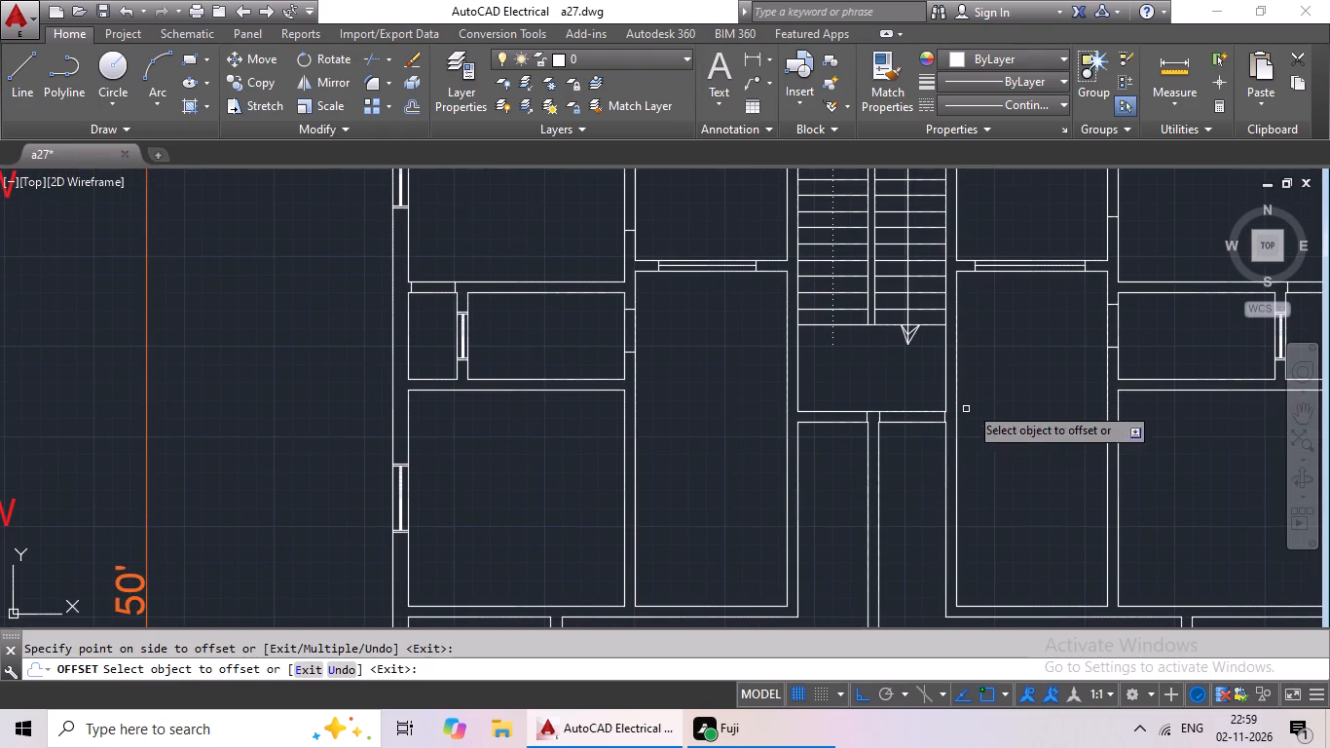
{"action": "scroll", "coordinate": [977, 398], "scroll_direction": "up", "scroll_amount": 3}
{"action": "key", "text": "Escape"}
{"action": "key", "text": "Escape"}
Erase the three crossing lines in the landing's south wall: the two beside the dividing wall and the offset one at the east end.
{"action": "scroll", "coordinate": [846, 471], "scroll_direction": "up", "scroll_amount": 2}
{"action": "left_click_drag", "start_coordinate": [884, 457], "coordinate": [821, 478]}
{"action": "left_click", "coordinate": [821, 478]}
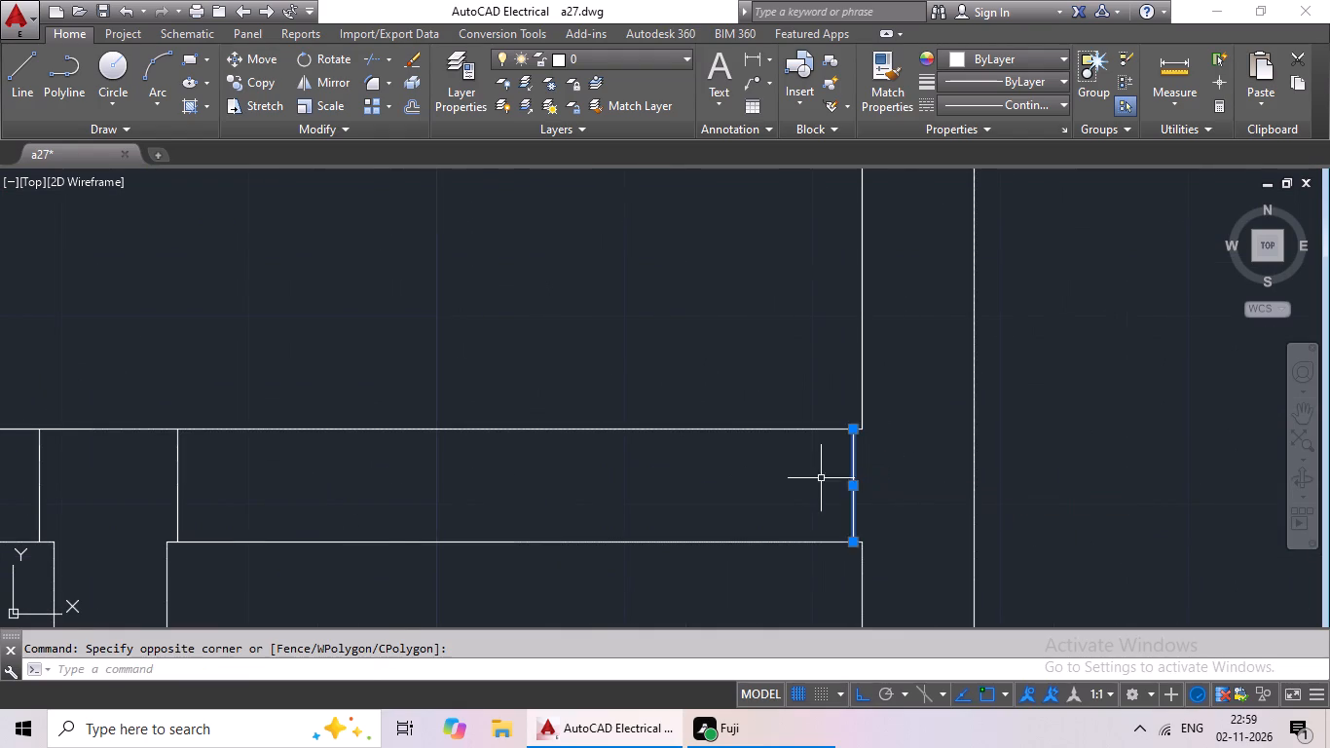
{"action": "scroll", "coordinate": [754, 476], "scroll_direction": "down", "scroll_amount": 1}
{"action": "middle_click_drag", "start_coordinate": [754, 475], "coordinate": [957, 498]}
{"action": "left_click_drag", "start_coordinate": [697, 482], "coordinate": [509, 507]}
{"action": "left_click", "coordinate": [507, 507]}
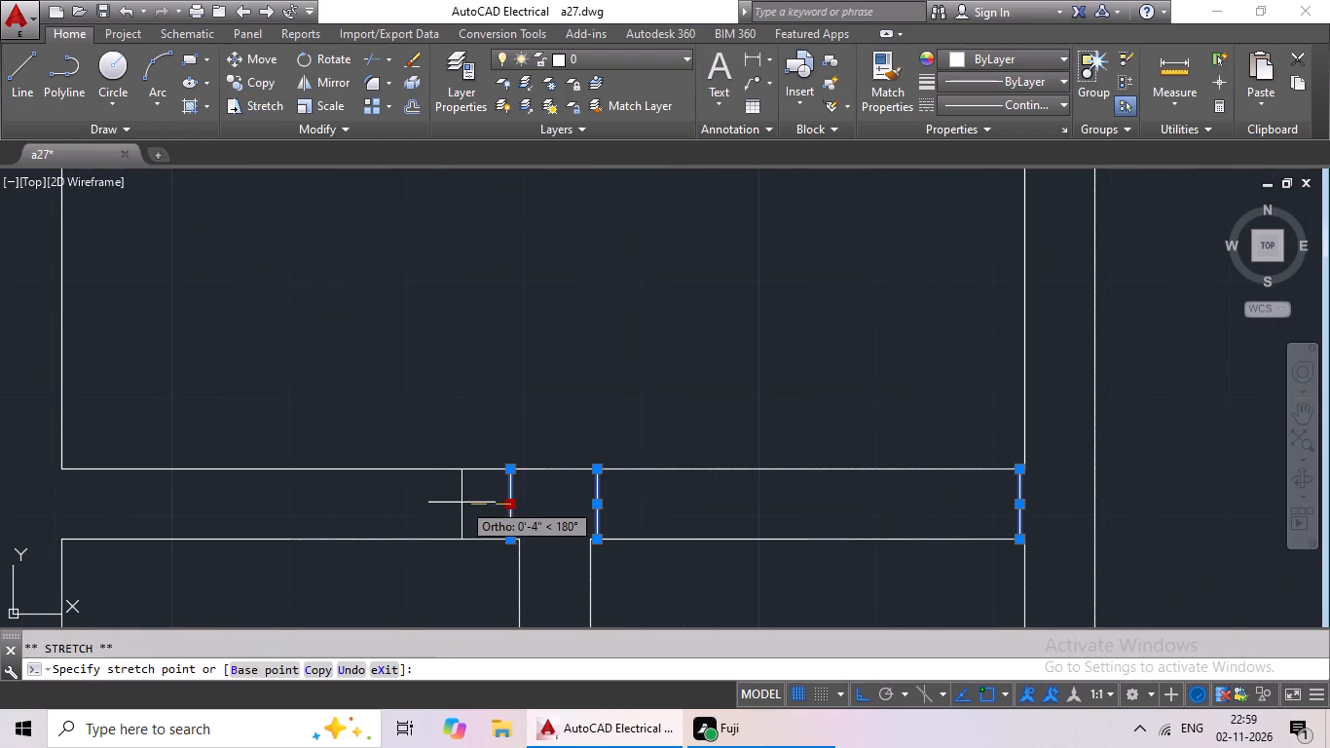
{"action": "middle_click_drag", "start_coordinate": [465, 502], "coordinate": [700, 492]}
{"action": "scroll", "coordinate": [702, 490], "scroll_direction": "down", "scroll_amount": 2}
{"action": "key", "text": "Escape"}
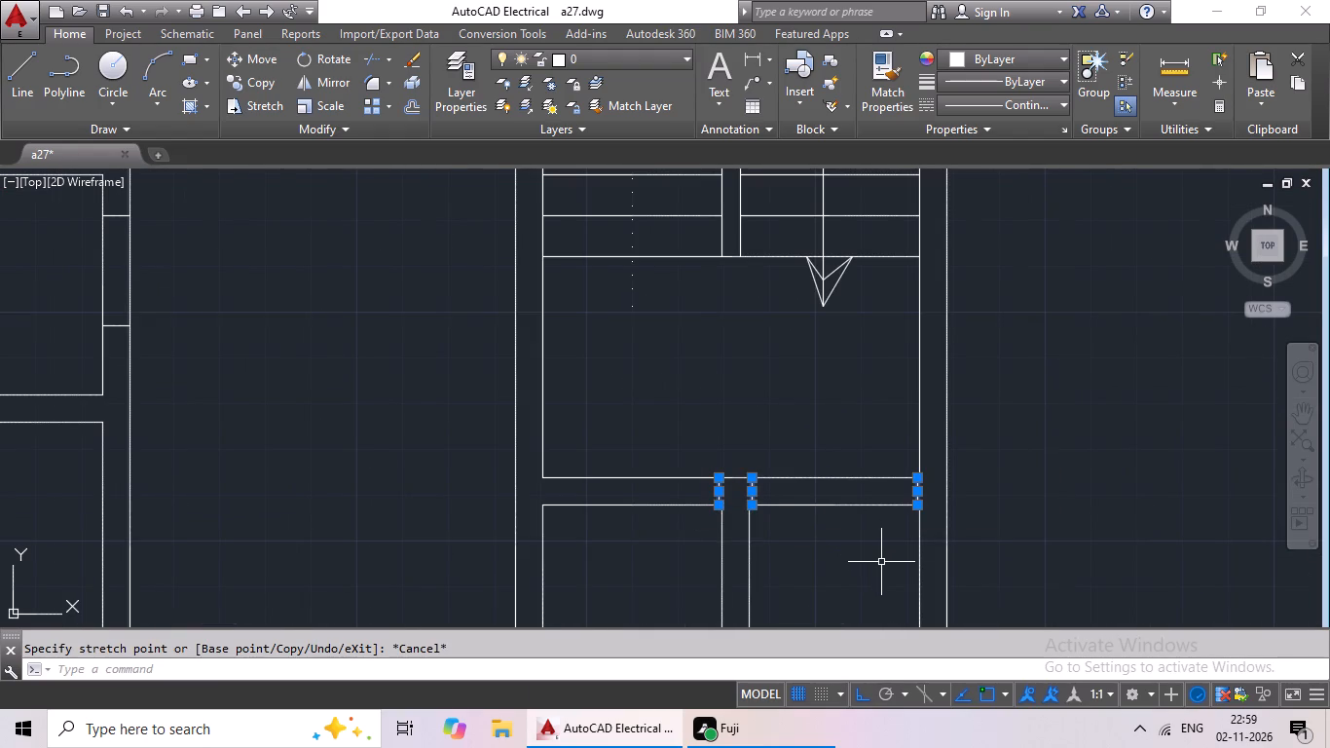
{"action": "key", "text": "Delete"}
Draw a line across the landing's south wall a few inches west of the dividing wall's west face.
{"action": "scroll", "coordinate": [890, 534], "scroll_direction": "down", "scroll_amount": 3}
{"action": "middle_click_drag", "start_coordinate": [891, 536], "coordinate": [760, 393]}
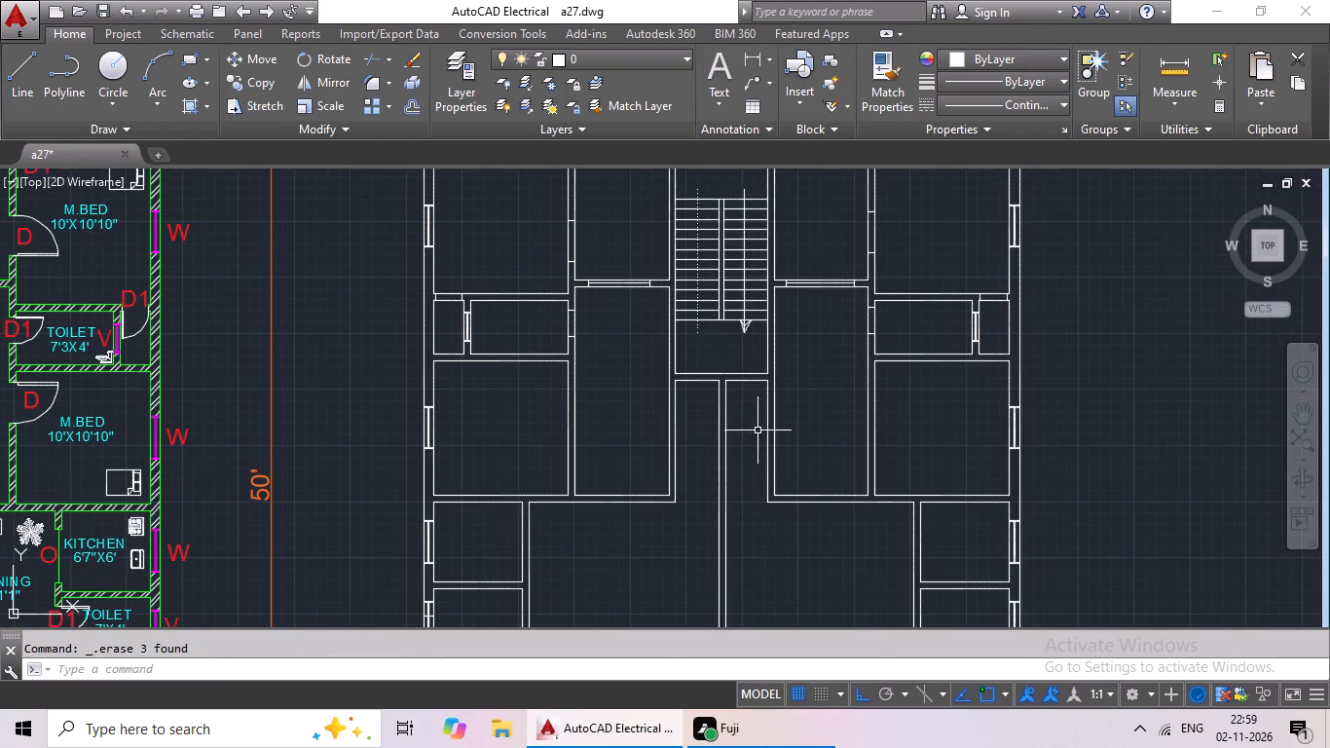
{"action": "scroll", "coordinate": [547, 419], "scroll_direction": "down", "scroll_amount": 1}
{"action": "middle_click_drag", "start_coordinate": [550, 418], "coordinate": [552, 417]}
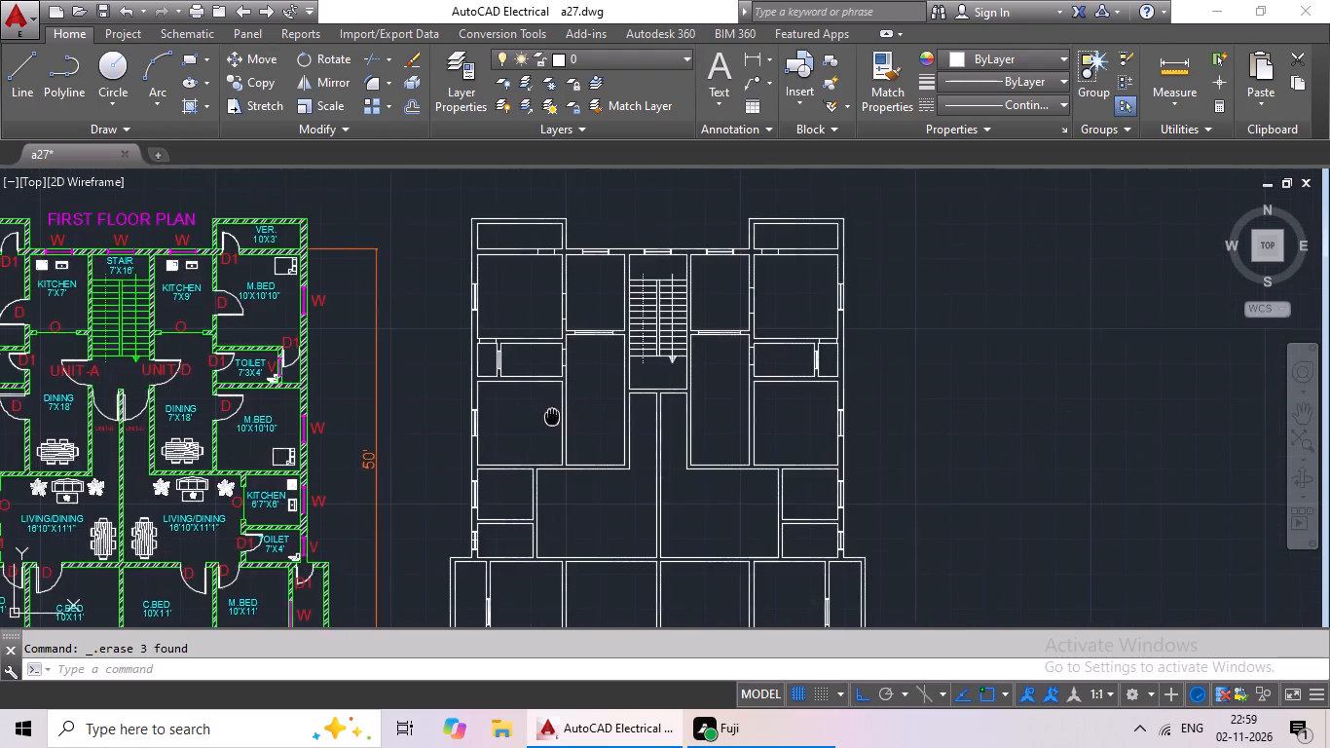
{"action": "middle_click_drag", "start_coordinate": [552, 417], "coordinate": [651, 416]}
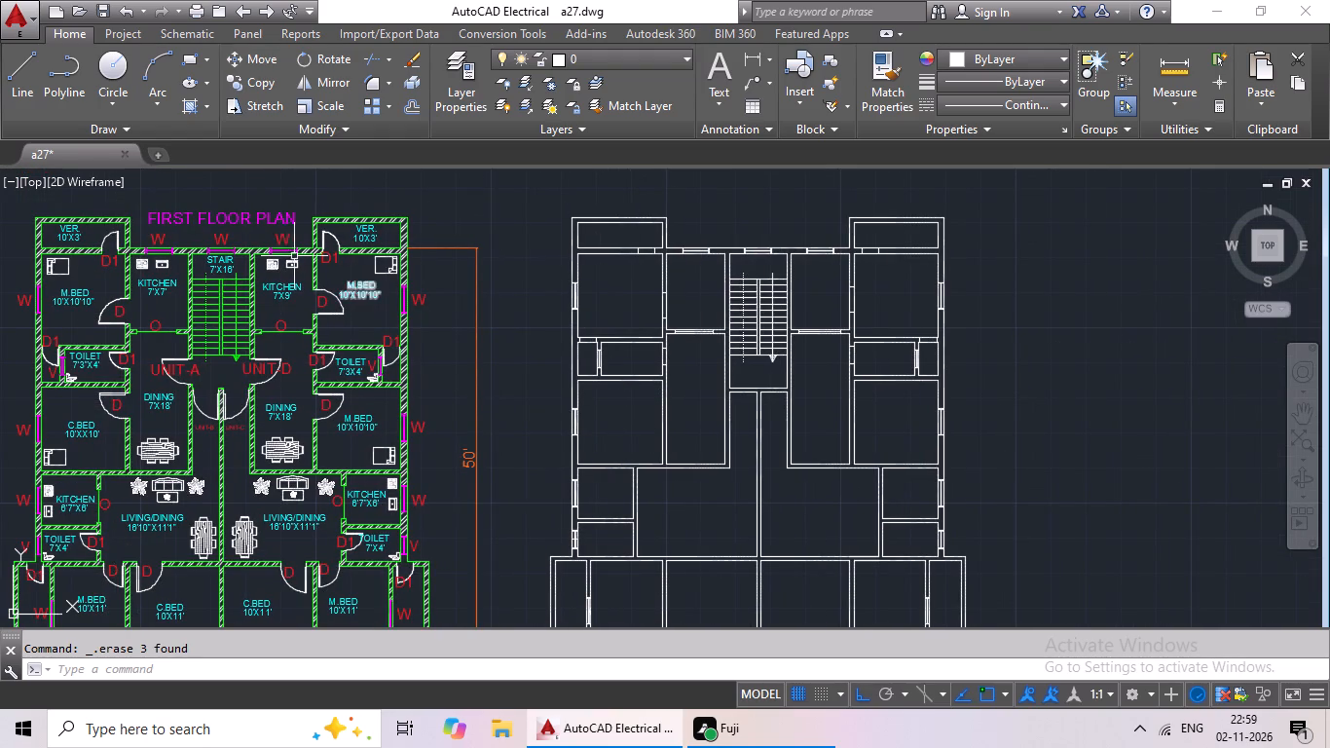
{"action": "left_click", "coordinate": [18, 68]}
{"action": "scroll", "coordinate": [718, 367], "scroll_direction": "up", "scroll_amount": 3}
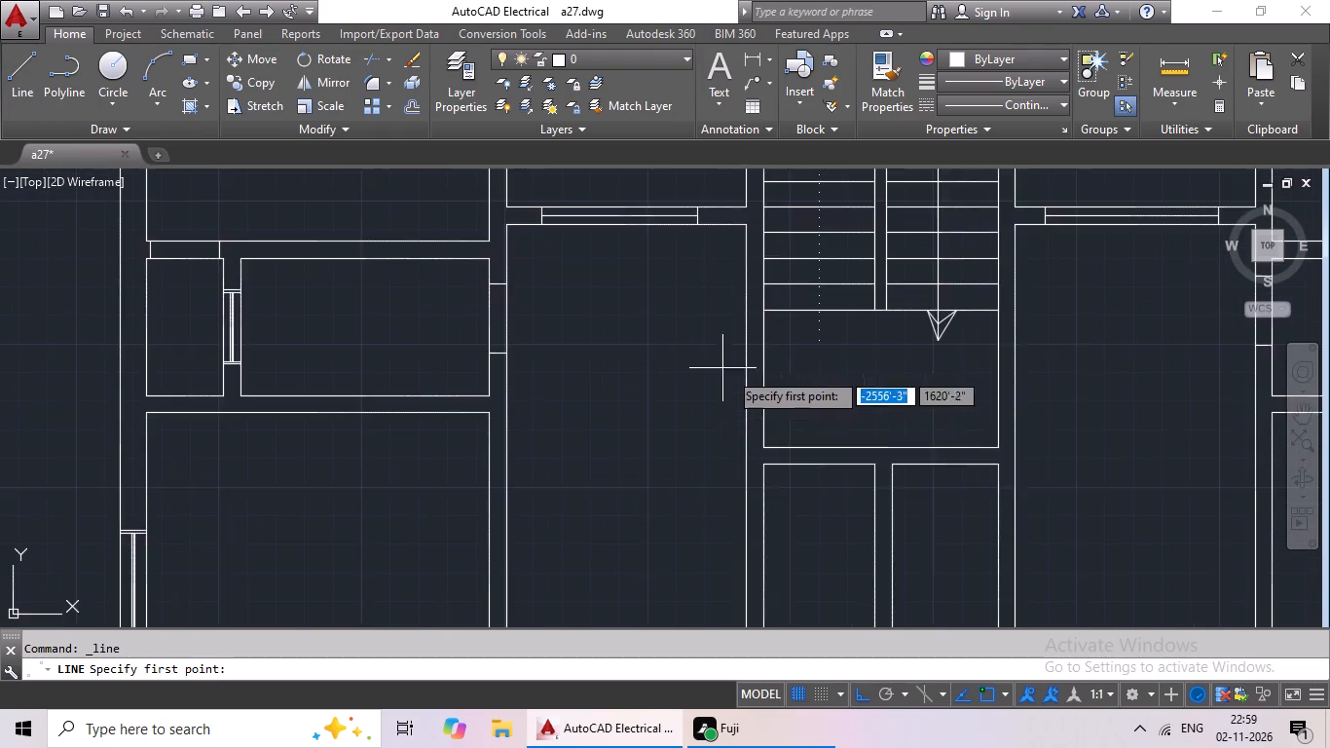
{"action": "scroll", "coordinate": [877, 498], "scroll_direction": "up", "scroll_amount": 2}
{"action": "middle_click_drag", "start_coordinate": [869, 499], "coordinate": [691, 551]}
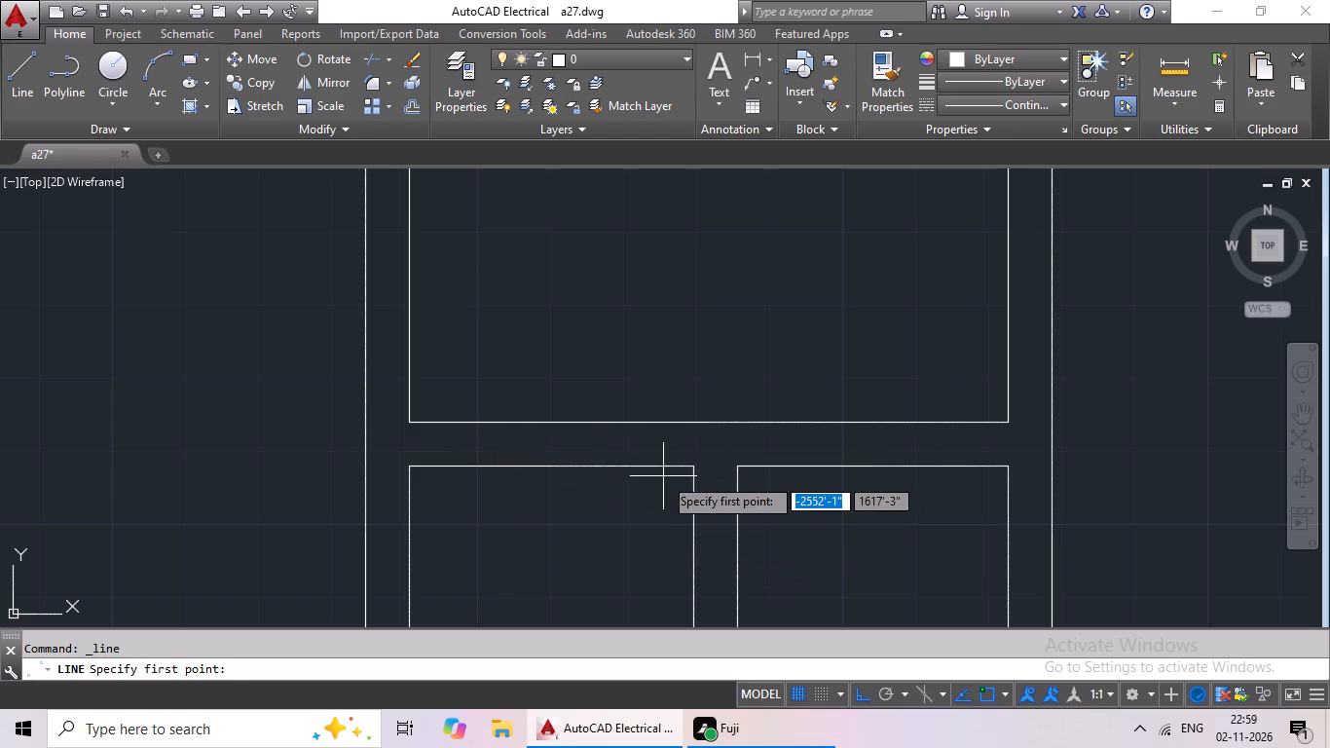
{"action": "left_click", "coordinate": [652, 467]}
{"action": "left_click", "coordinate": [650, 421]}
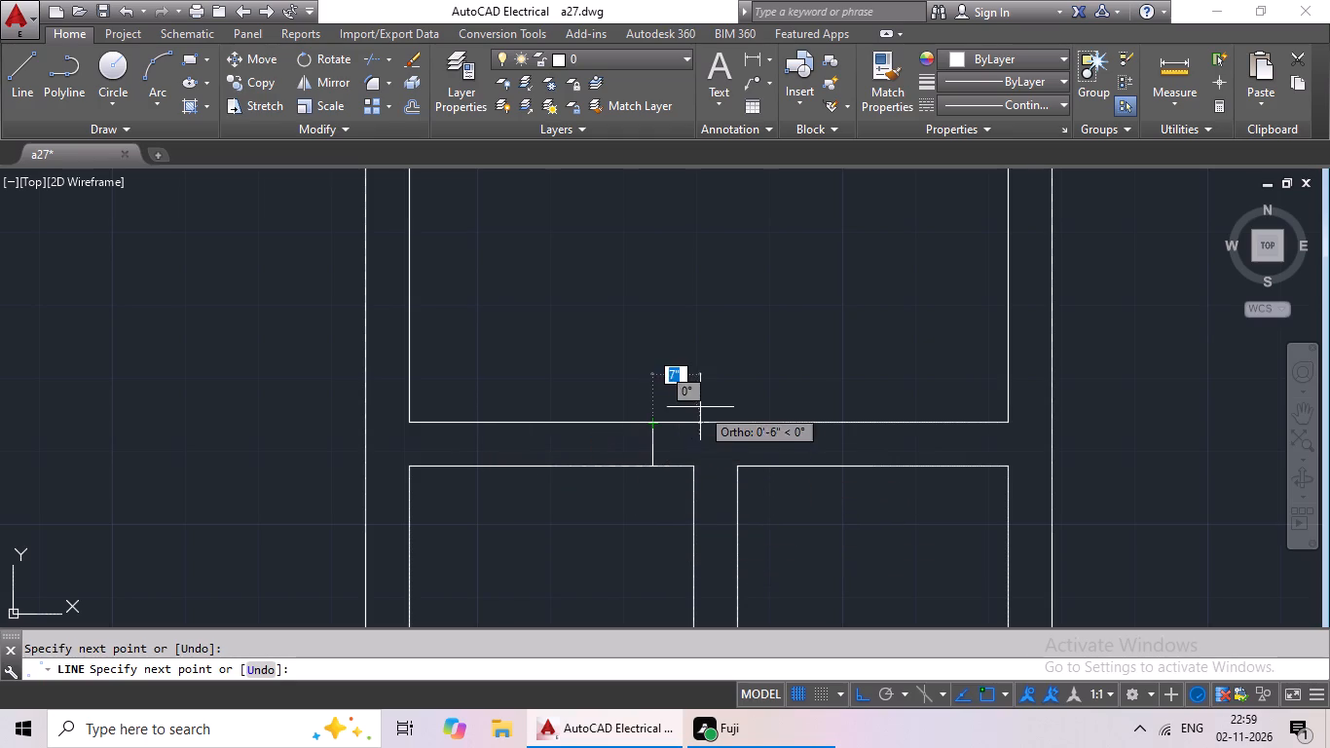
{"action": "key", "text": "Escape"}
Draw a line across the landing's south wall a few inches east of the dividing wall's east face.
{"action": "left_click", "coordinate": [23, 78]}
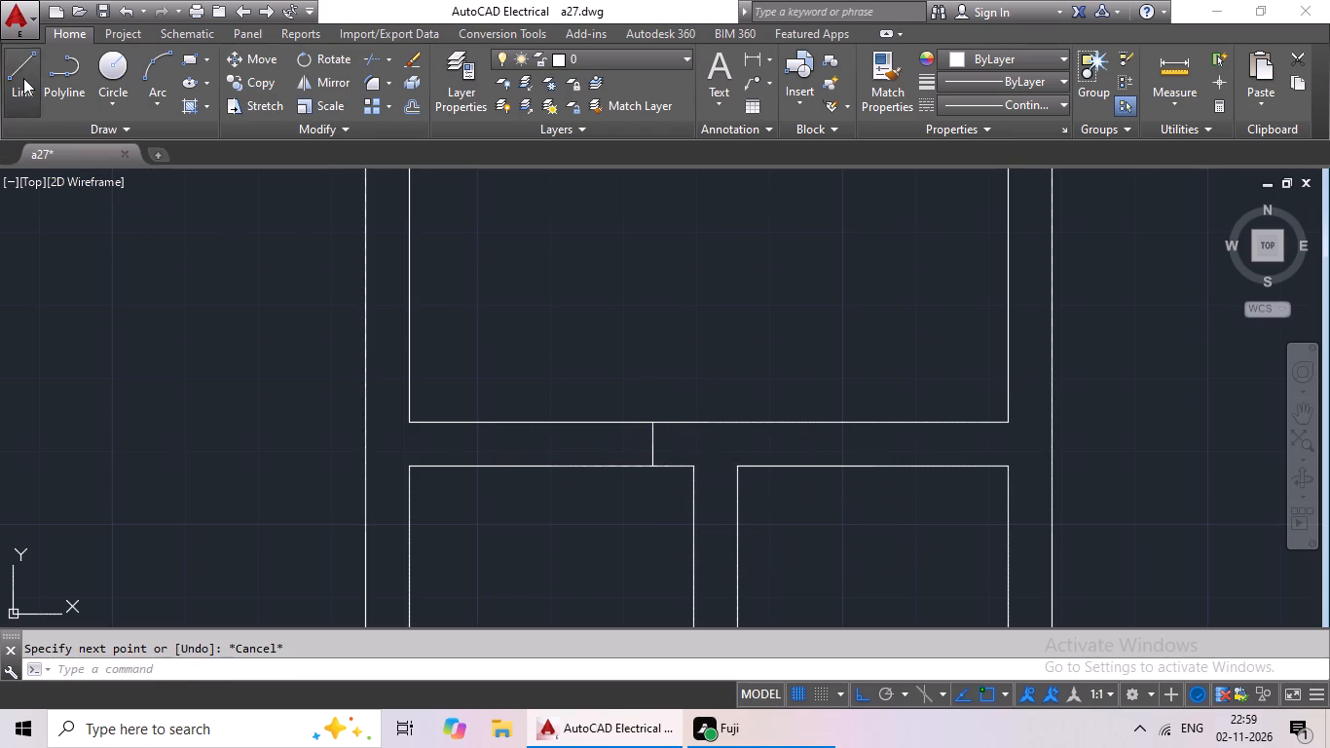
{"action": "left_click", "coordinate": [765, 467]}
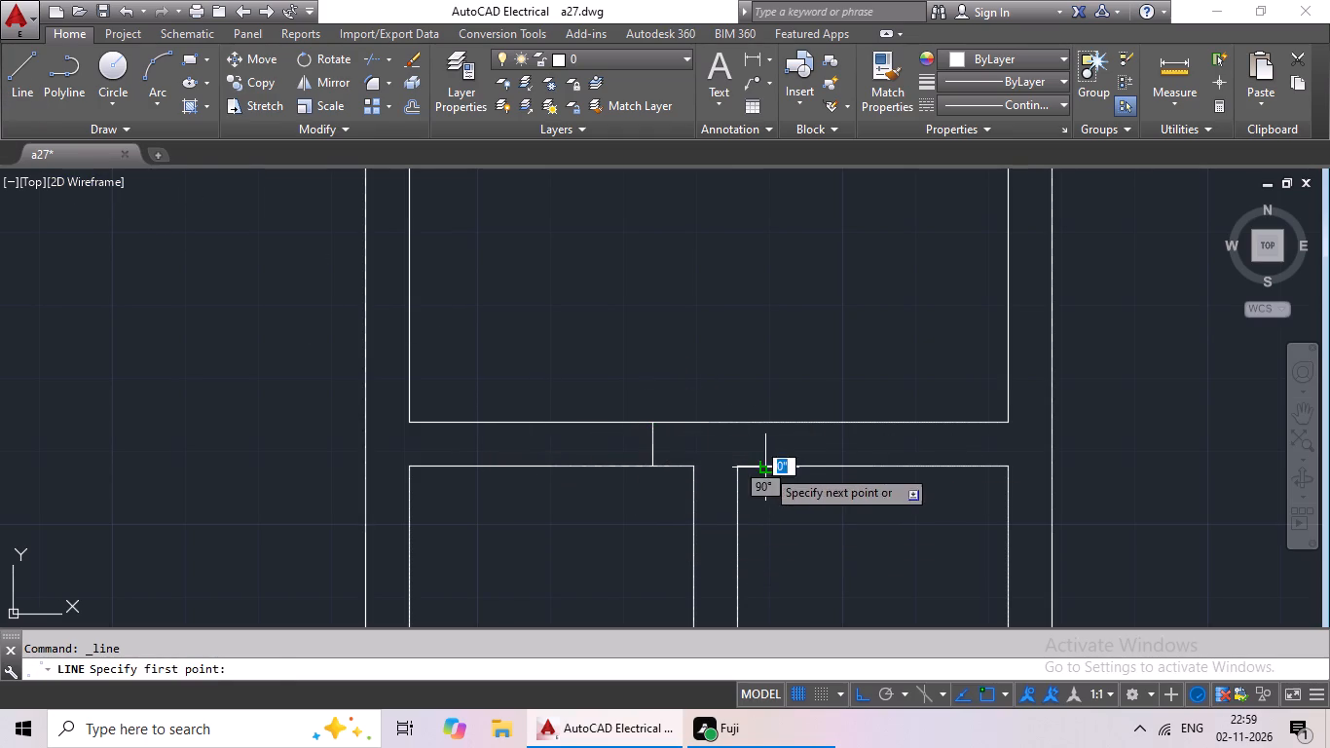
{"action": "left_click", "coordinate": [760, 420]}
{"action": "key", "text": "Escape"}
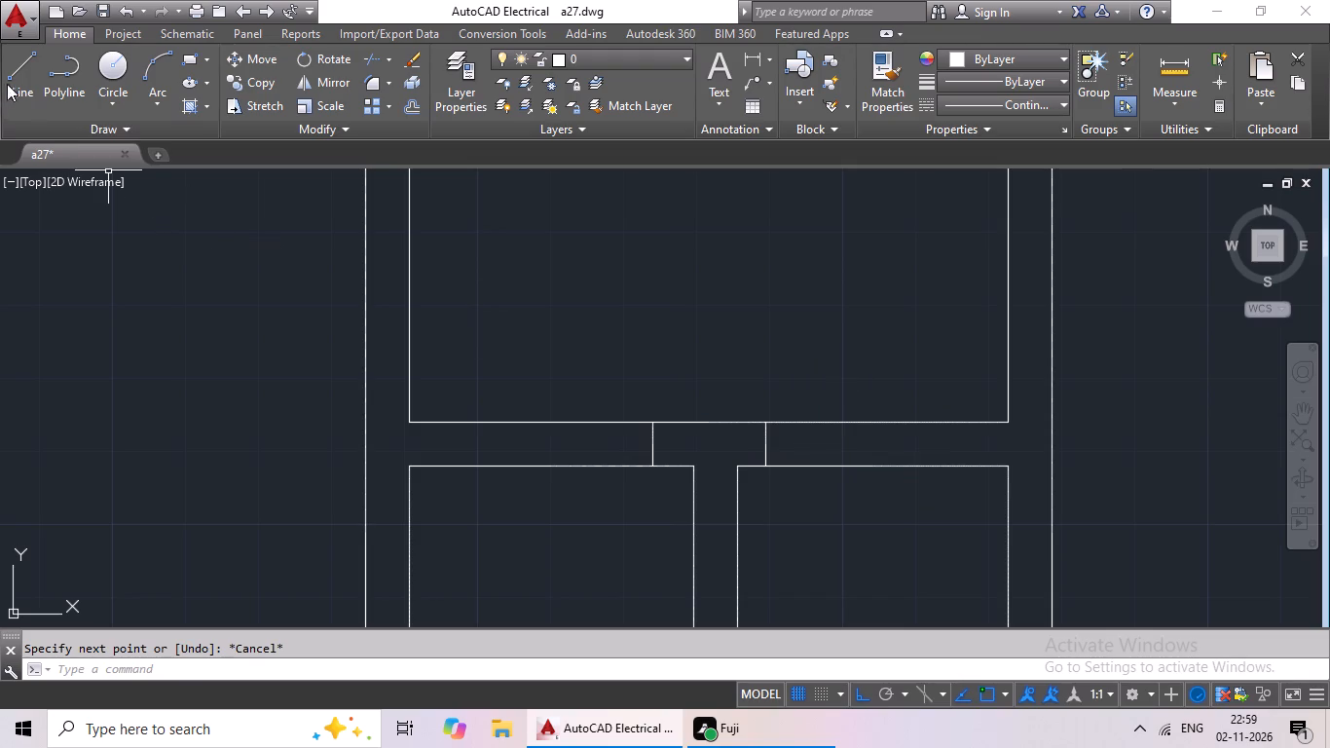
Draw a line across the landing's south wall near its west end, slightly east of the landing's southwest corner.
{"action": "left_click", "coordinate": [11, 79]}
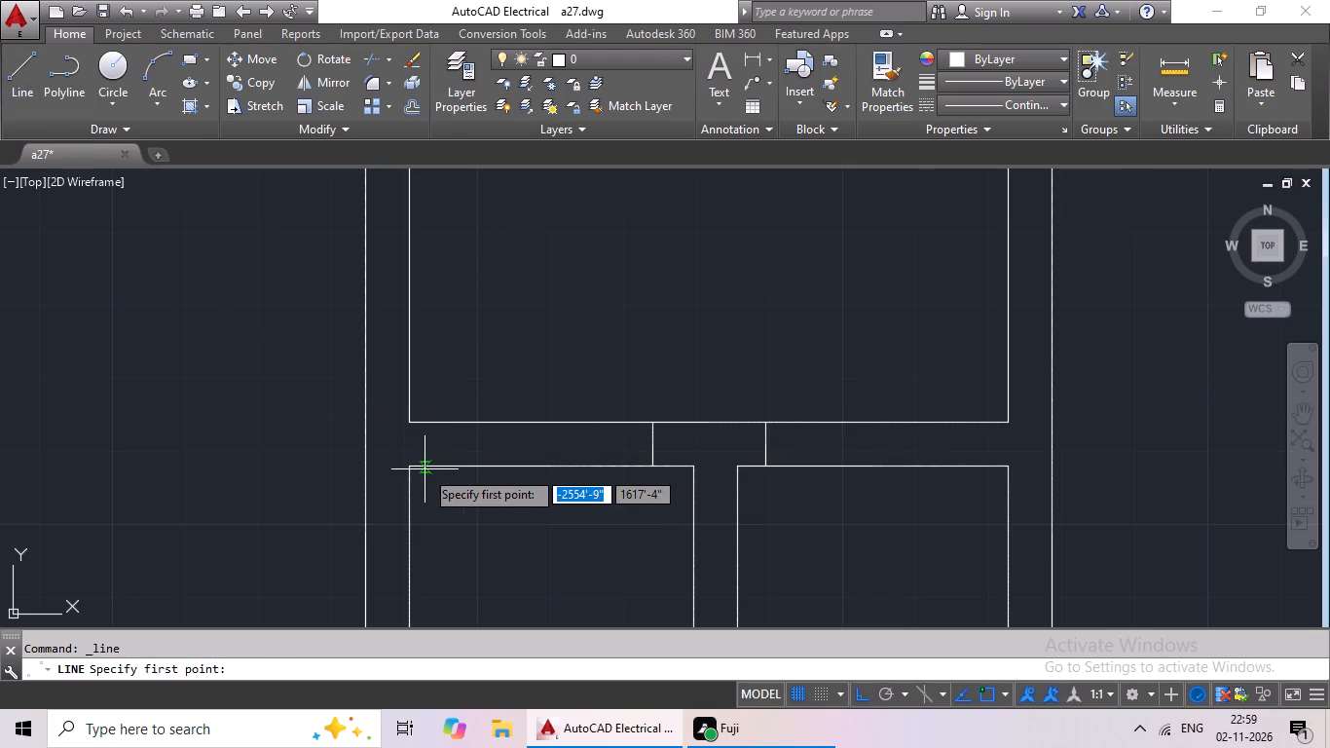
{"action": "left_click", "coordinate": [425, 468]}
{"action": "left_click", "coordinate": [429, 421]}
{"action": "key", "text": "Escape"}
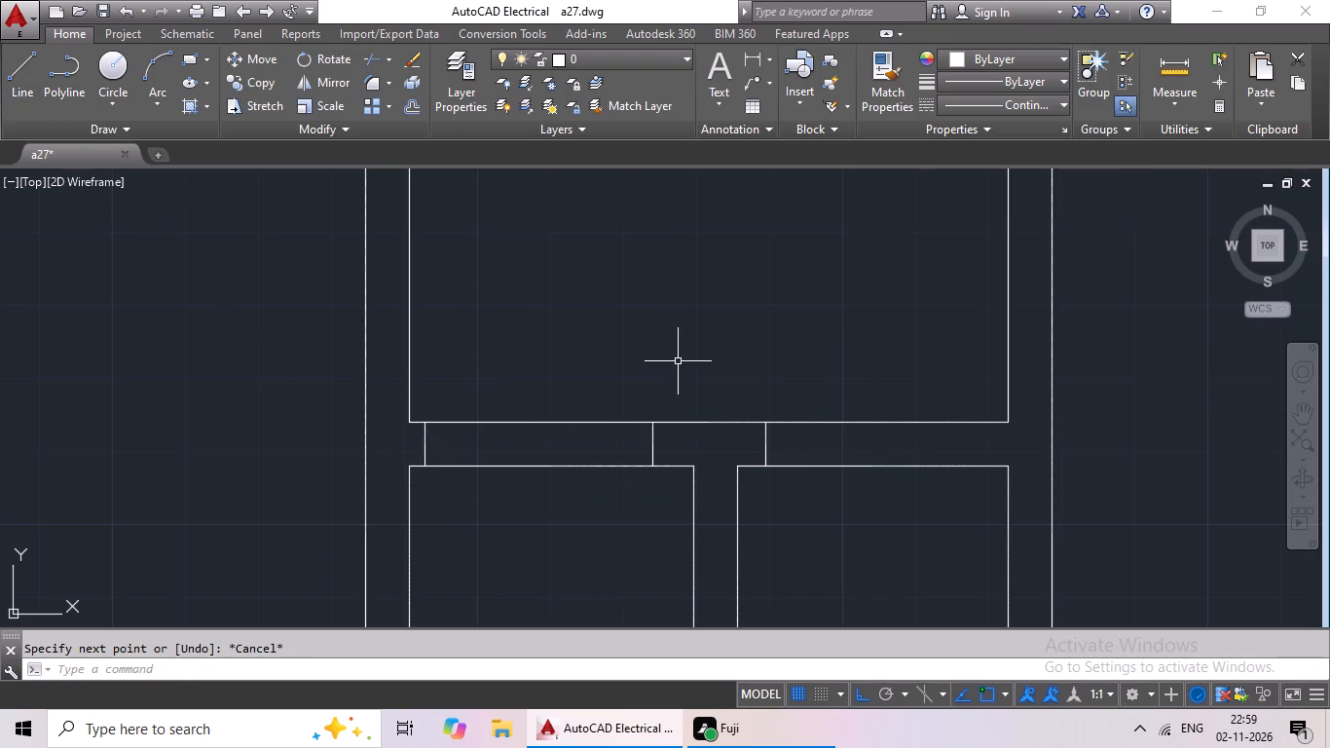
Draw a line across the landing's south wall near its east end, slightly west of the landing's southeast corner.
{"action": "left_click", "coordinate": [23, 63]}
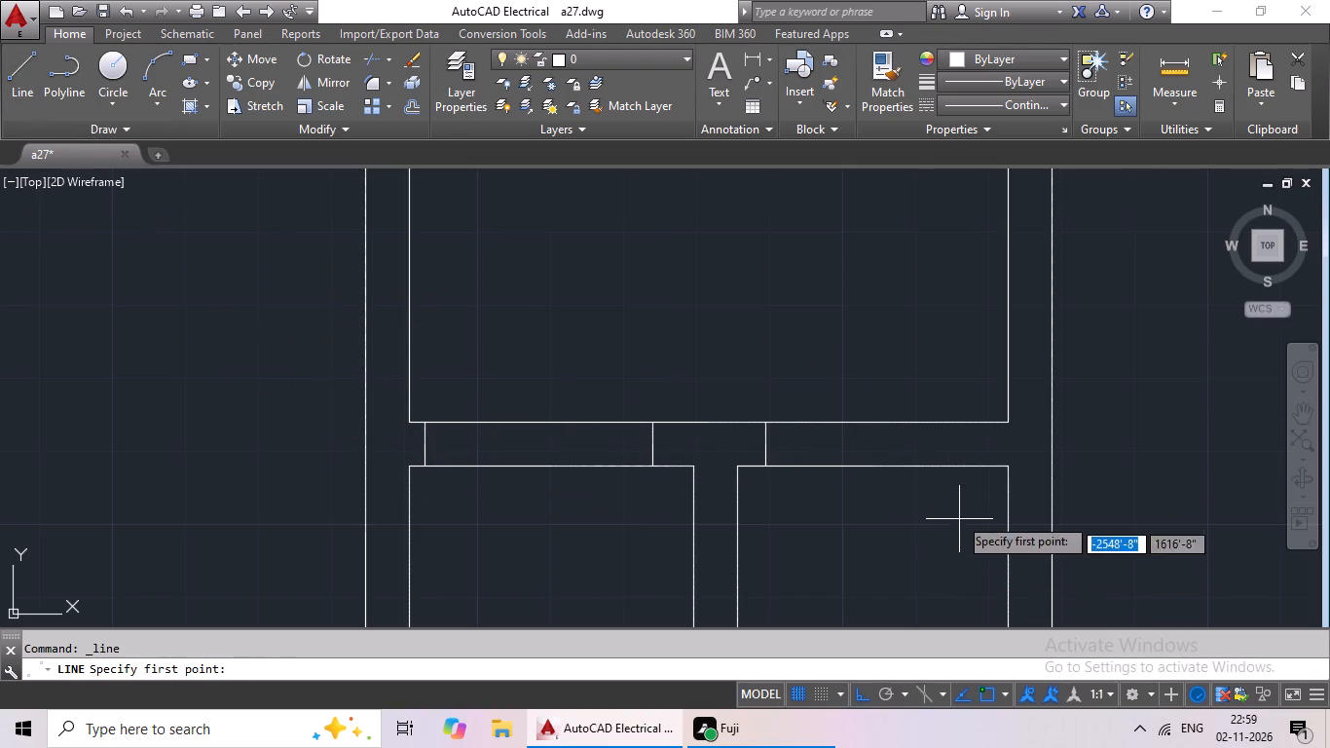
{"action": "left_click", "coordinate": [992, 467]}
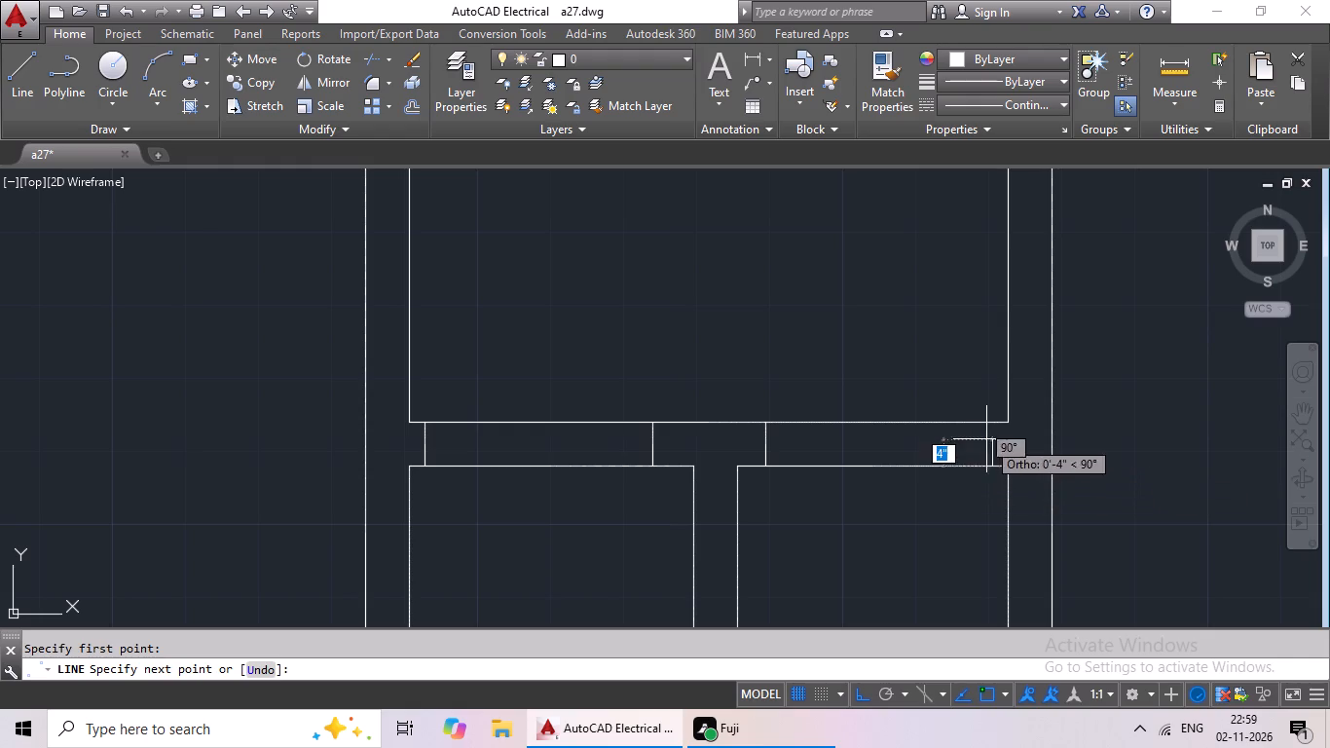
{"action": "left_click", "coordinate": [985, 424]}
{"action": "scroll", "coordinate": [1161, 476], "scroll_direction": "down", "scroll_amount": 1}
{"action": "key", "text": "Escape"}
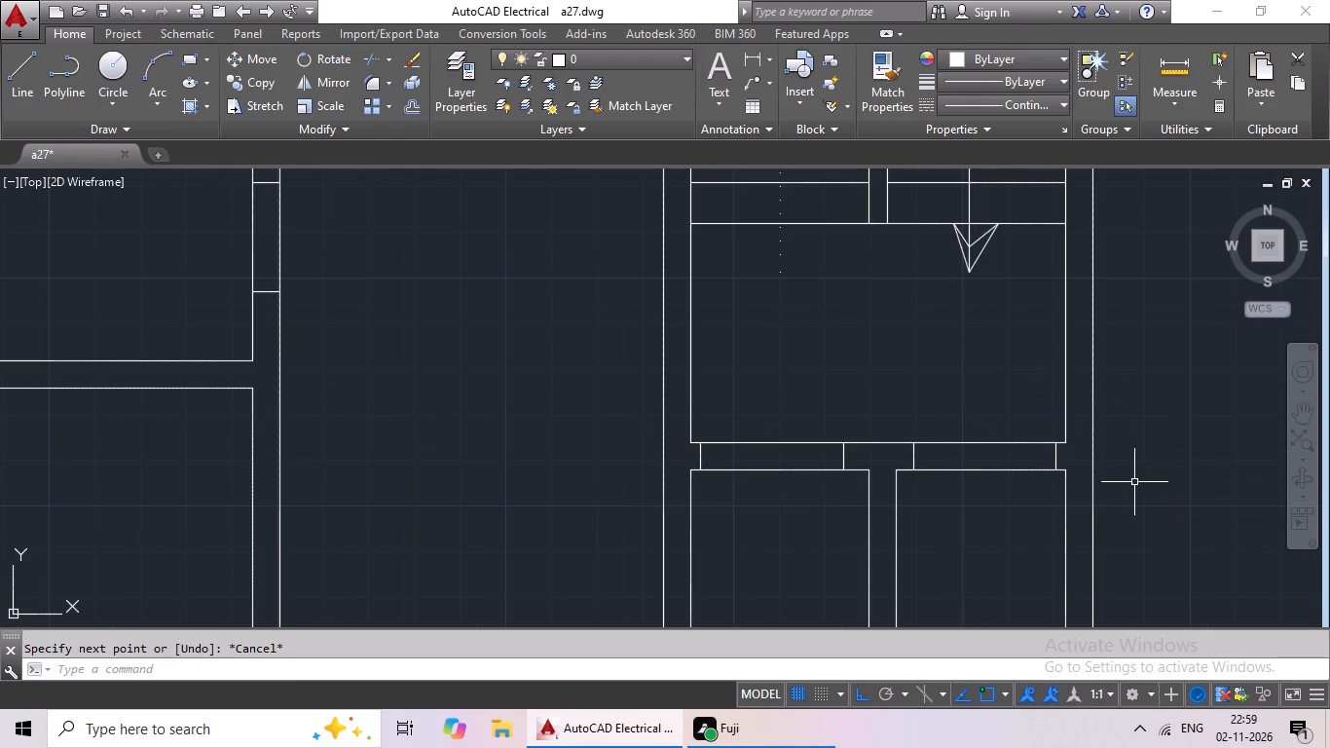
Draw a line across the stair landing's east wall, several inches north of the landing's inner southeast corner.
{"action": "scroll", "coordinate": [1033, 541], "scroll_direction": "down", "scroll_amount": 2}
{"action": "middle_click_drag", "start_coordinate": [1033, 539], "coordinate": [865, 590]}
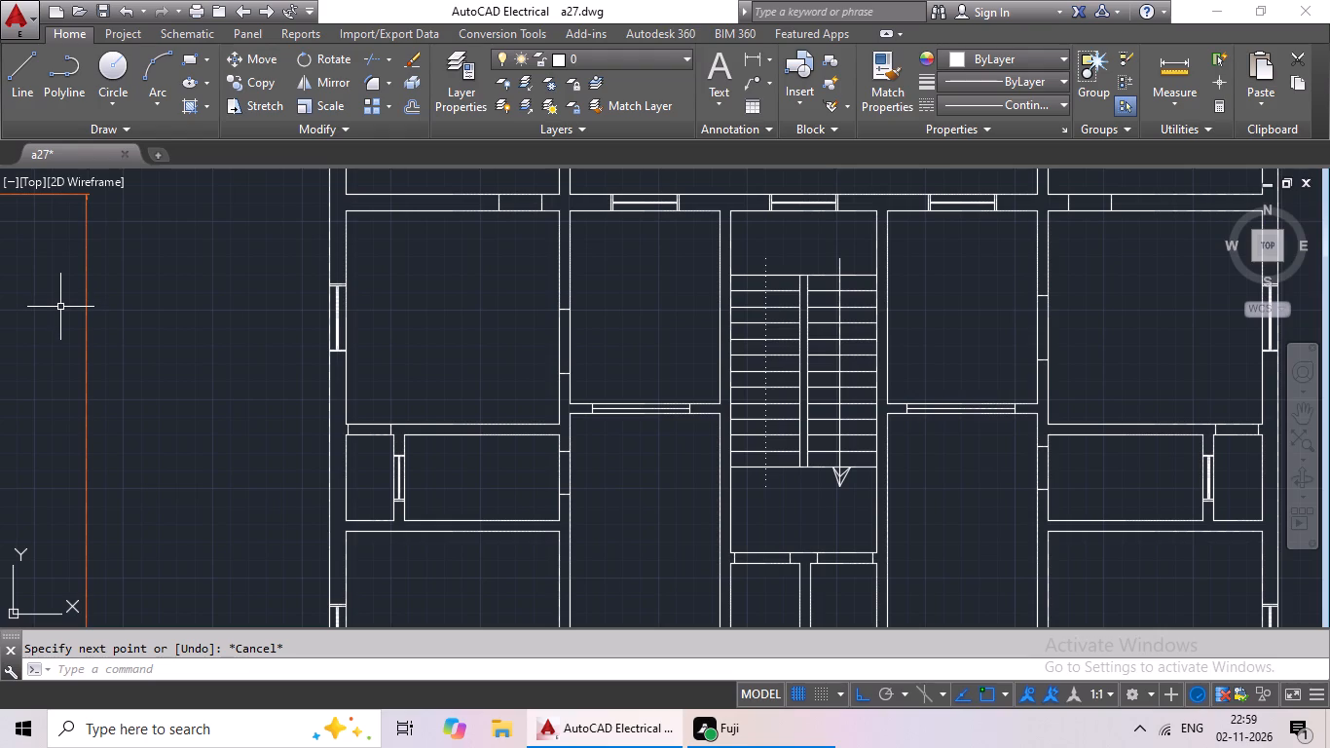
{"action": "left_click", "coordinate": [18, 83]}
{"action": "middle_click_drag", "start_coordinate": [757, 476], "coordinate": [515, 430]}
{"action": "scroll", "coordinate": [704, 497], "scroll_direction": "up", "scroll_amount": 1}
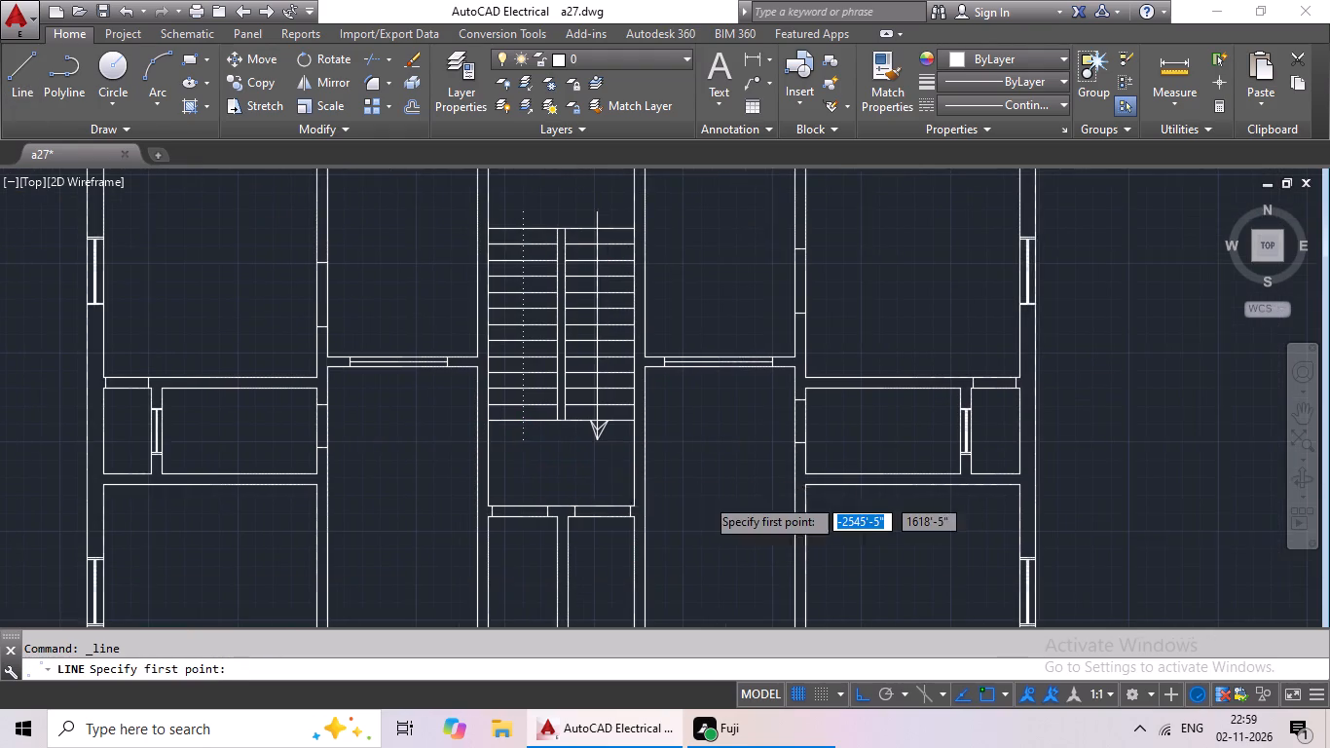
{"action": "scroll", "coordinate": [705, 497], "scroll_direction": "up", "scroll_amount": 2}
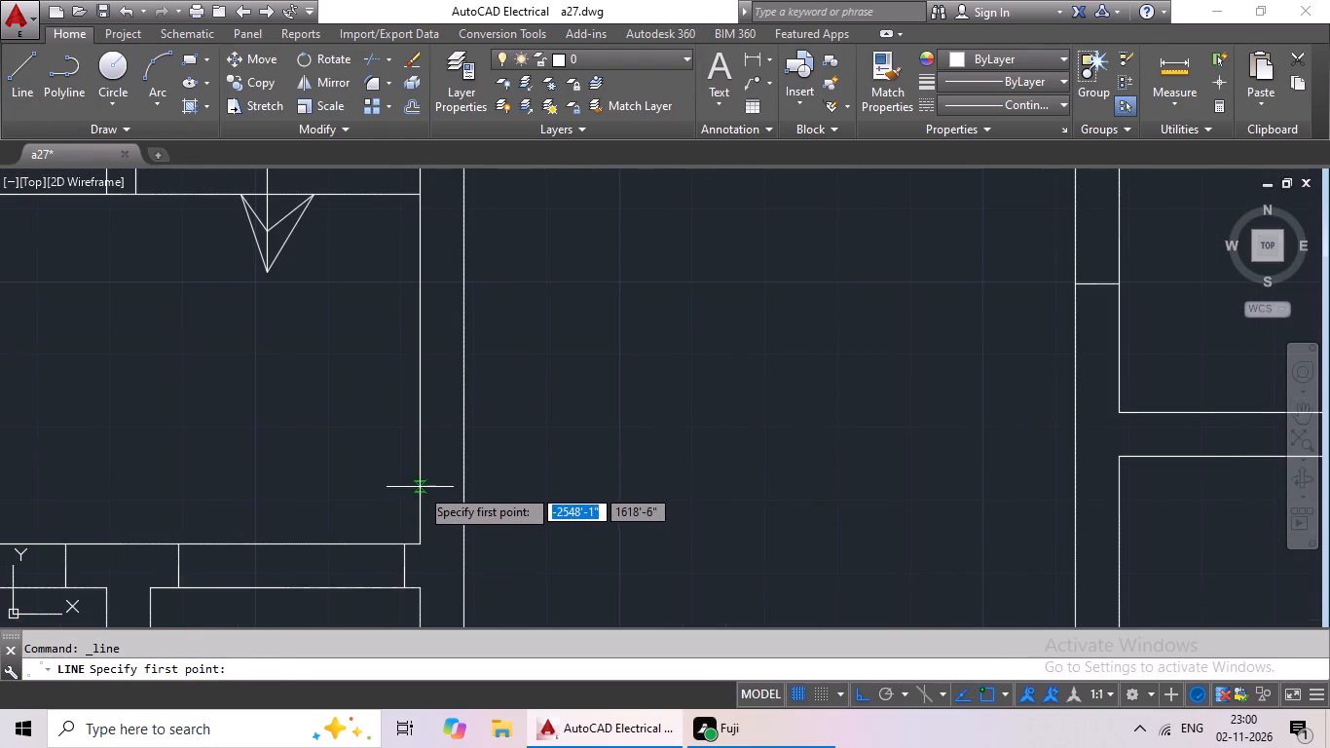
{"action": "left_click", "coordinate": [420, 487]}
{"action": "left_click_drag", "start_coordinate": [462, 487], "coordinate": [477, 487]}
{"action": "key", "text": "Escape"}
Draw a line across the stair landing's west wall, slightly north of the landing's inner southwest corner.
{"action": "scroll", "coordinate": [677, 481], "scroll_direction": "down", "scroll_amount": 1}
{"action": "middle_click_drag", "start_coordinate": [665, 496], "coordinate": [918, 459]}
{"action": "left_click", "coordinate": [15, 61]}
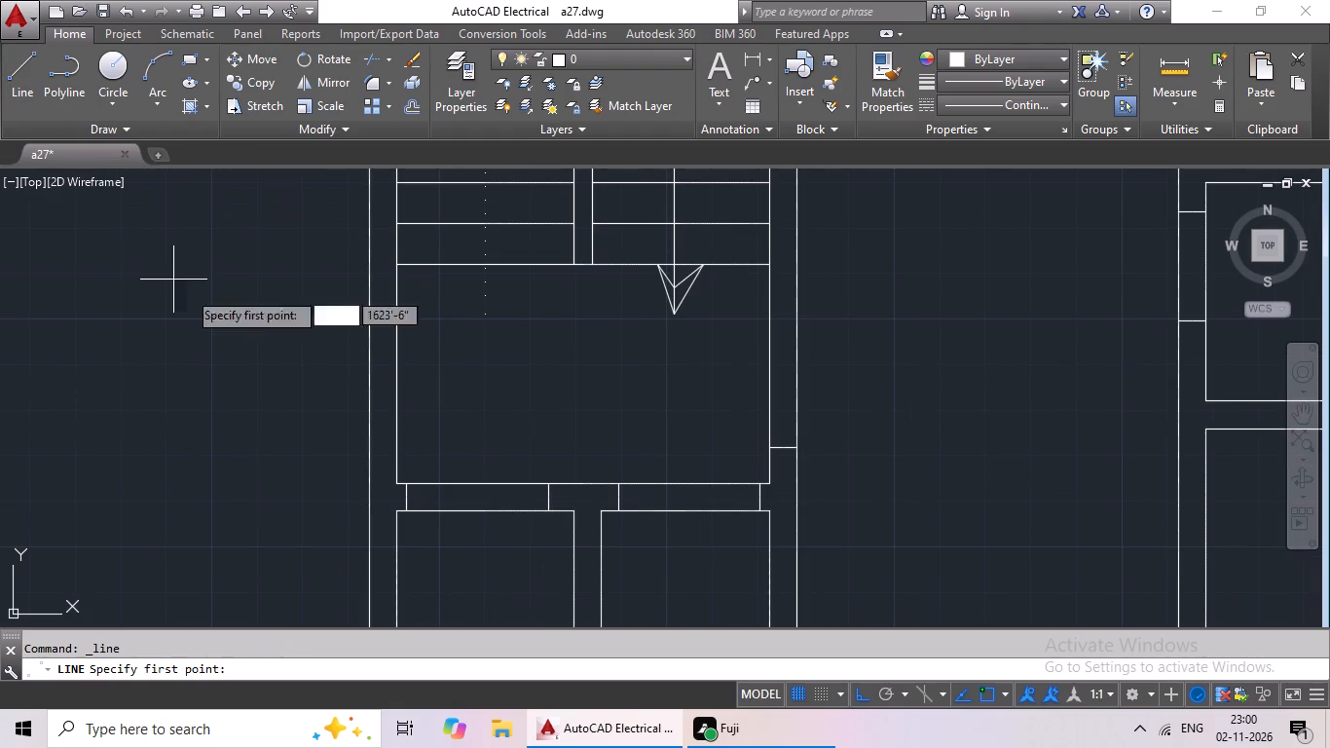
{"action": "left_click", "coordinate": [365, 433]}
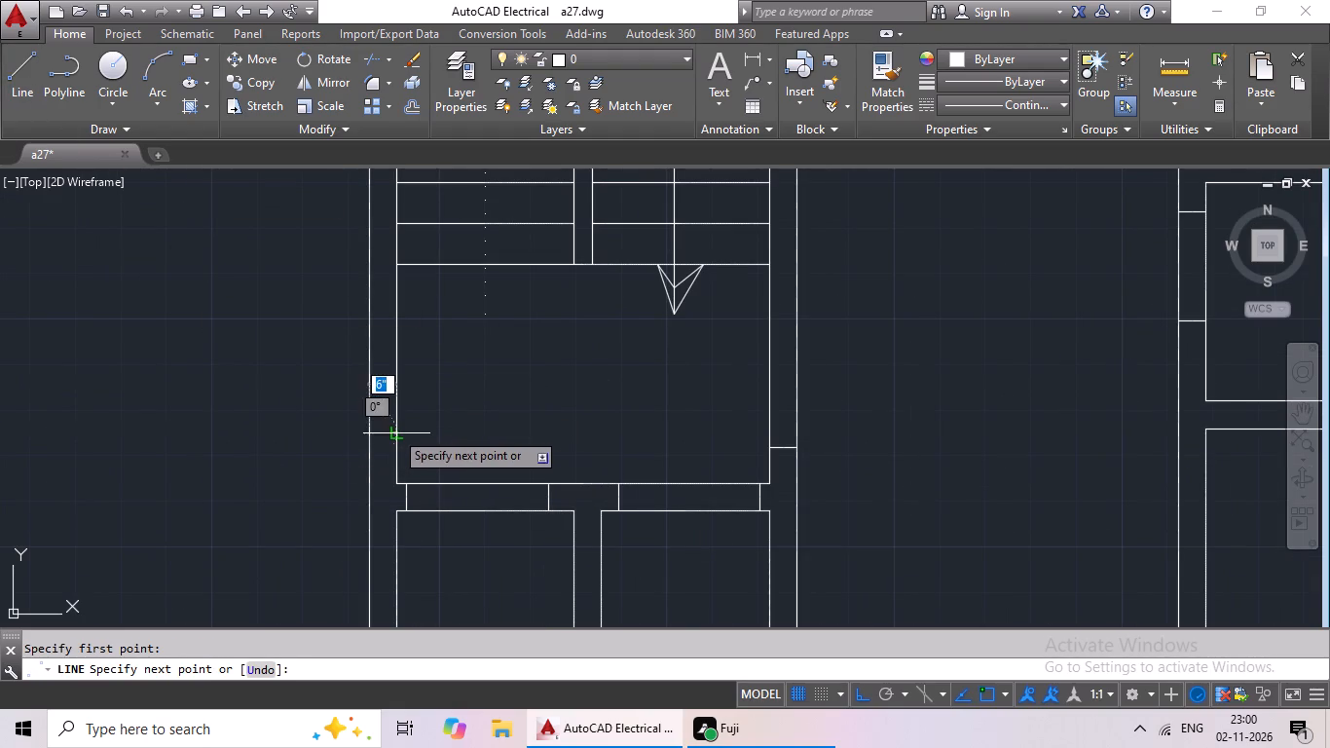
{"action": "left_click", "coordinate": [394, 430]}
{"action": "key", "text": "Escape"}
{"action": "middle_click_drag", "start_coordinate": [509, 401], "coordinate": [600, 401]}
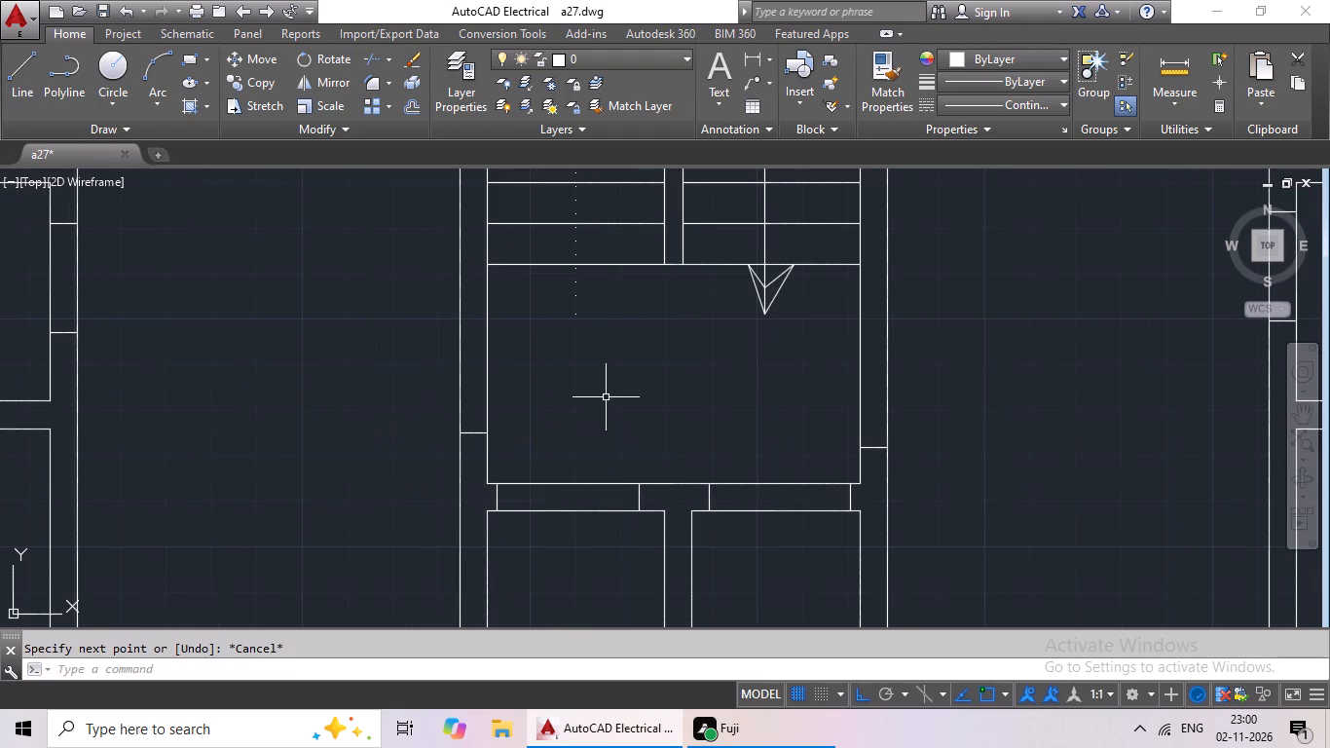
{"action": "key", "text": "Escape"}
Offset the line across the landing's east wall 3' to the north.
{"action": "key", "text": "o"}
{"action": "key", "text": "Return"}
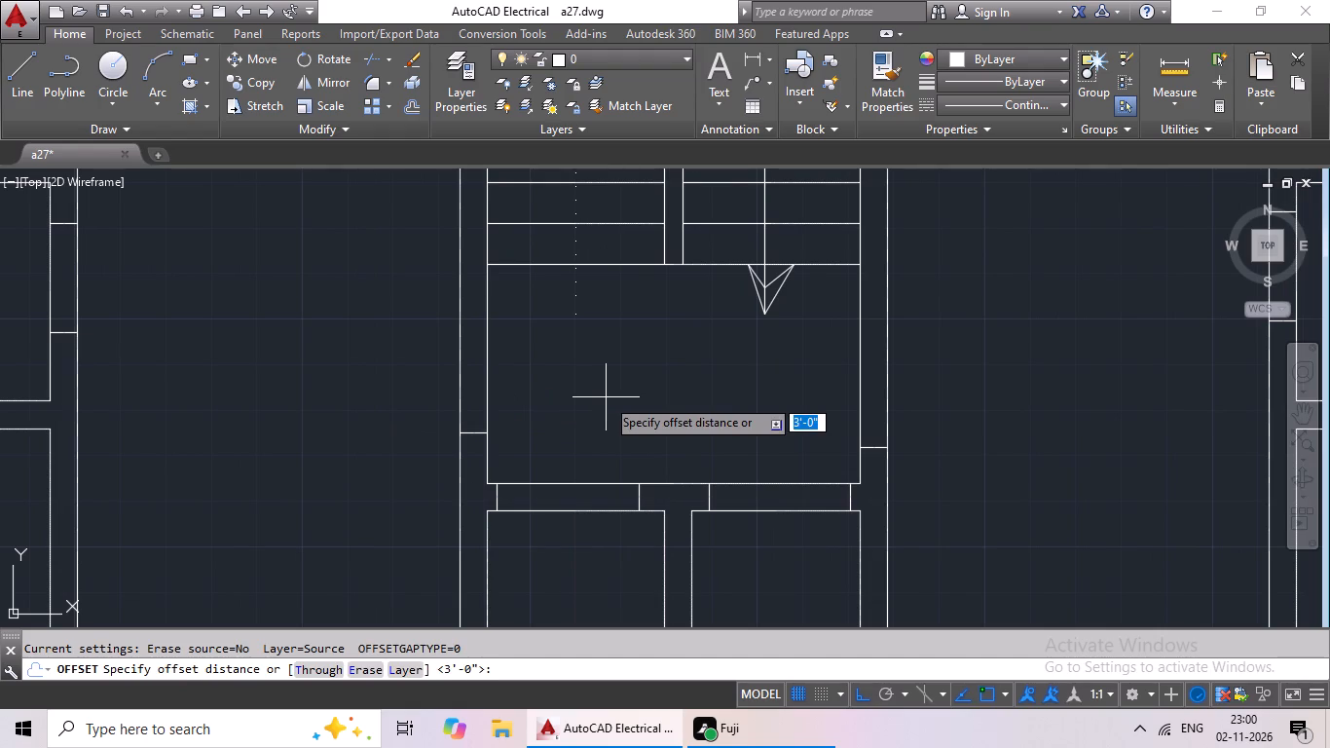
{"action": "type", "text": "3'"}
{"action": "key", "text": "Return"}
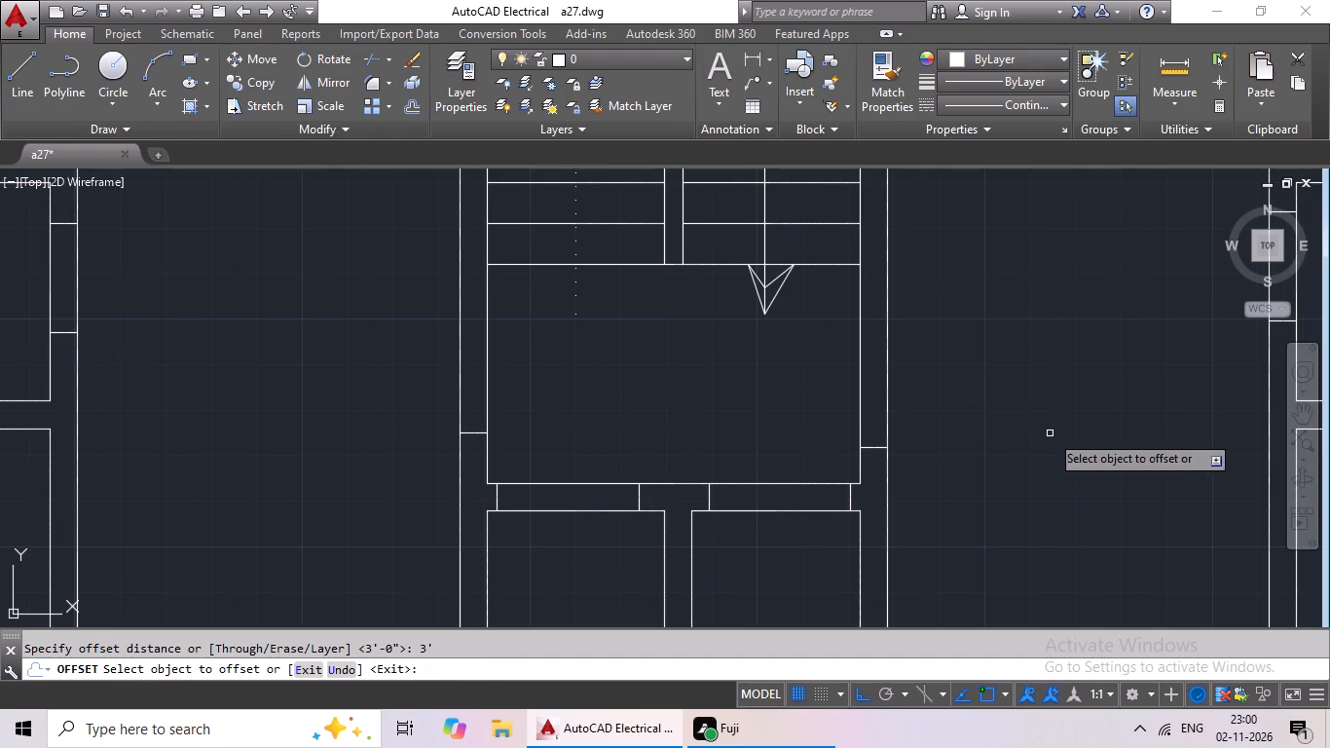
{"action": "left_click", "coordinate": [872, 448]}
{"action": "left_click", "coordinate": [874, 395]}
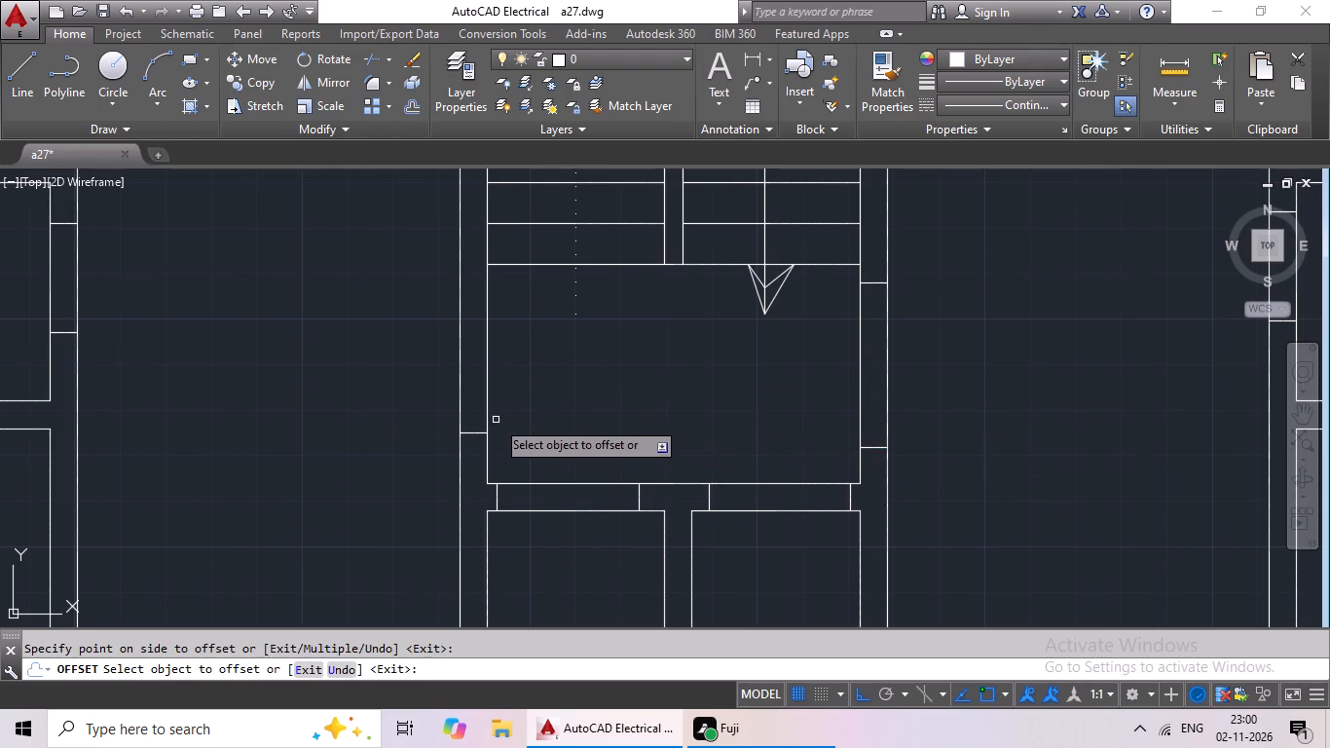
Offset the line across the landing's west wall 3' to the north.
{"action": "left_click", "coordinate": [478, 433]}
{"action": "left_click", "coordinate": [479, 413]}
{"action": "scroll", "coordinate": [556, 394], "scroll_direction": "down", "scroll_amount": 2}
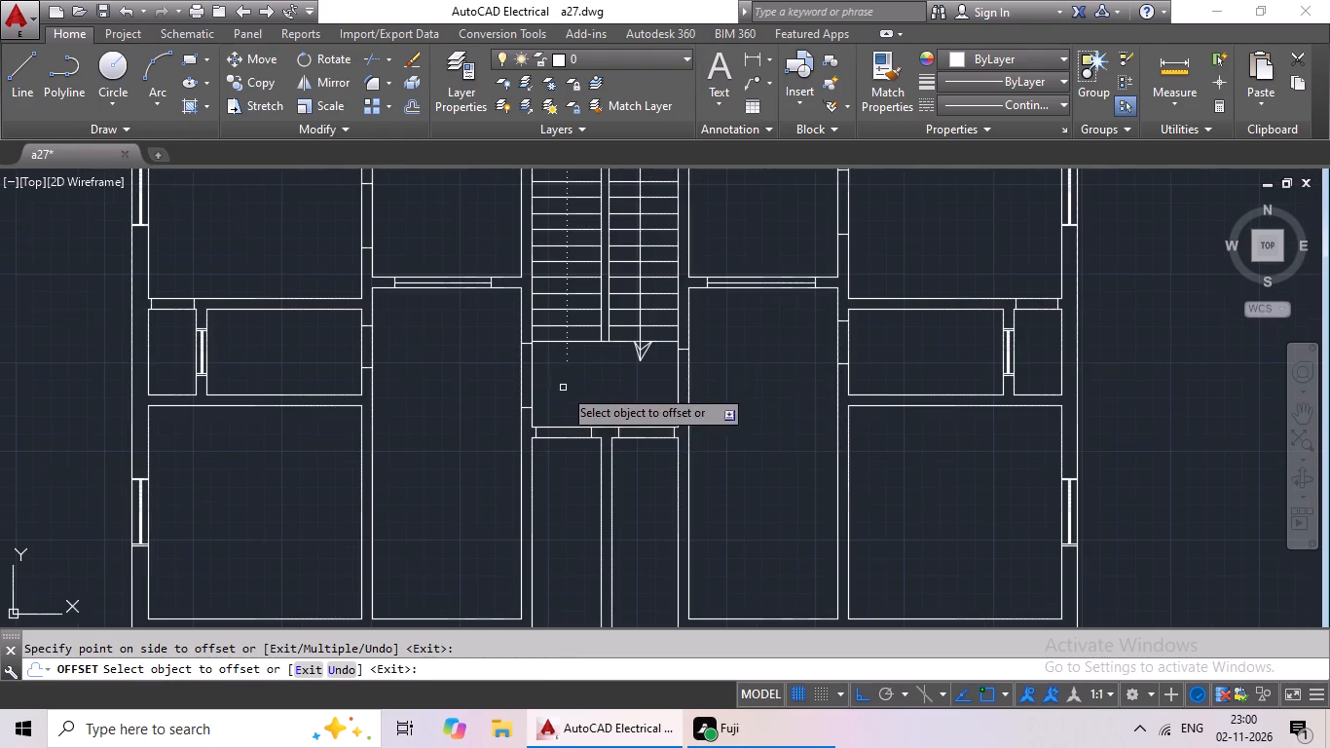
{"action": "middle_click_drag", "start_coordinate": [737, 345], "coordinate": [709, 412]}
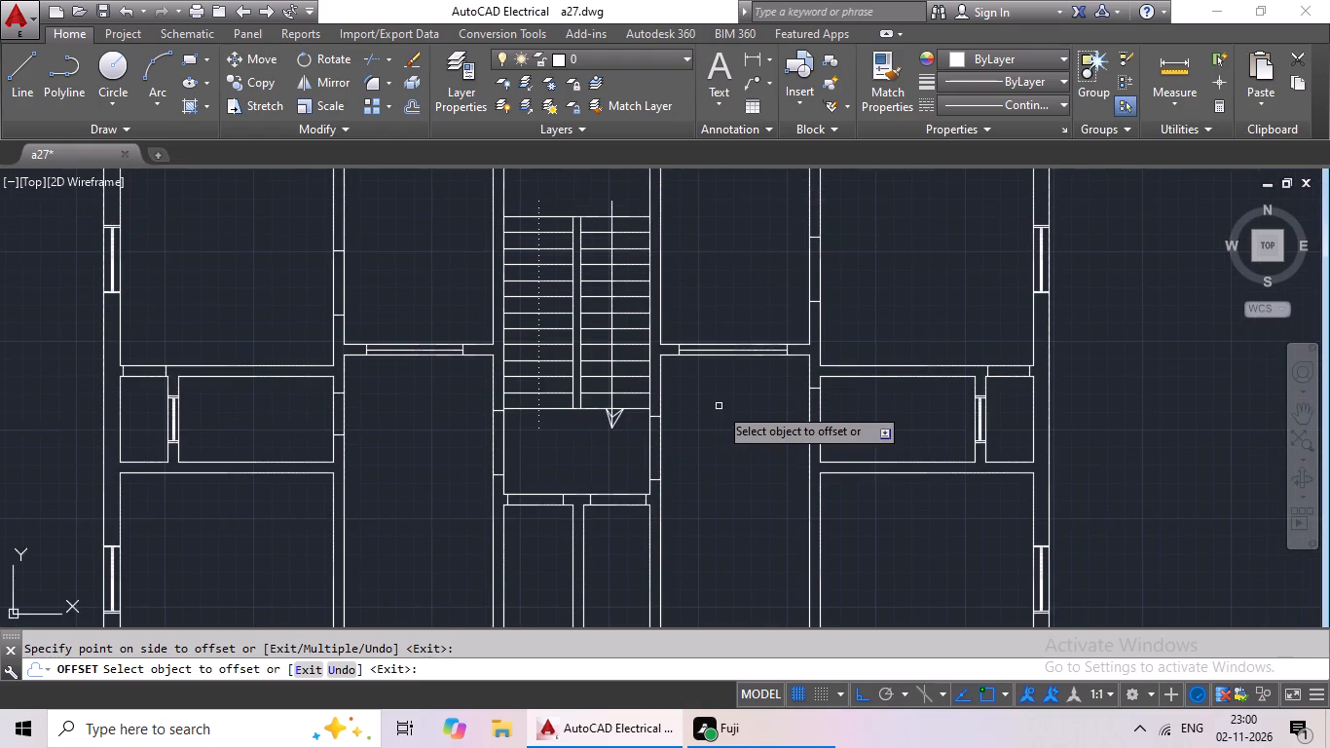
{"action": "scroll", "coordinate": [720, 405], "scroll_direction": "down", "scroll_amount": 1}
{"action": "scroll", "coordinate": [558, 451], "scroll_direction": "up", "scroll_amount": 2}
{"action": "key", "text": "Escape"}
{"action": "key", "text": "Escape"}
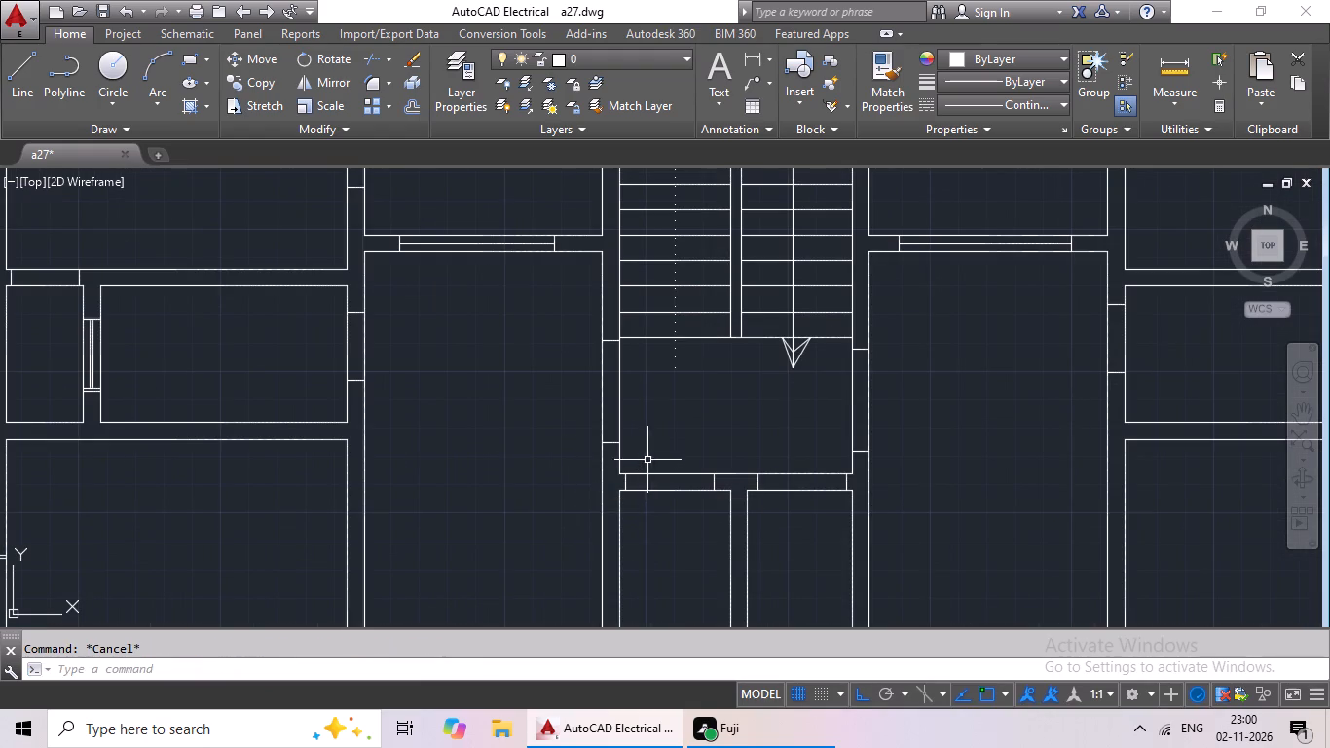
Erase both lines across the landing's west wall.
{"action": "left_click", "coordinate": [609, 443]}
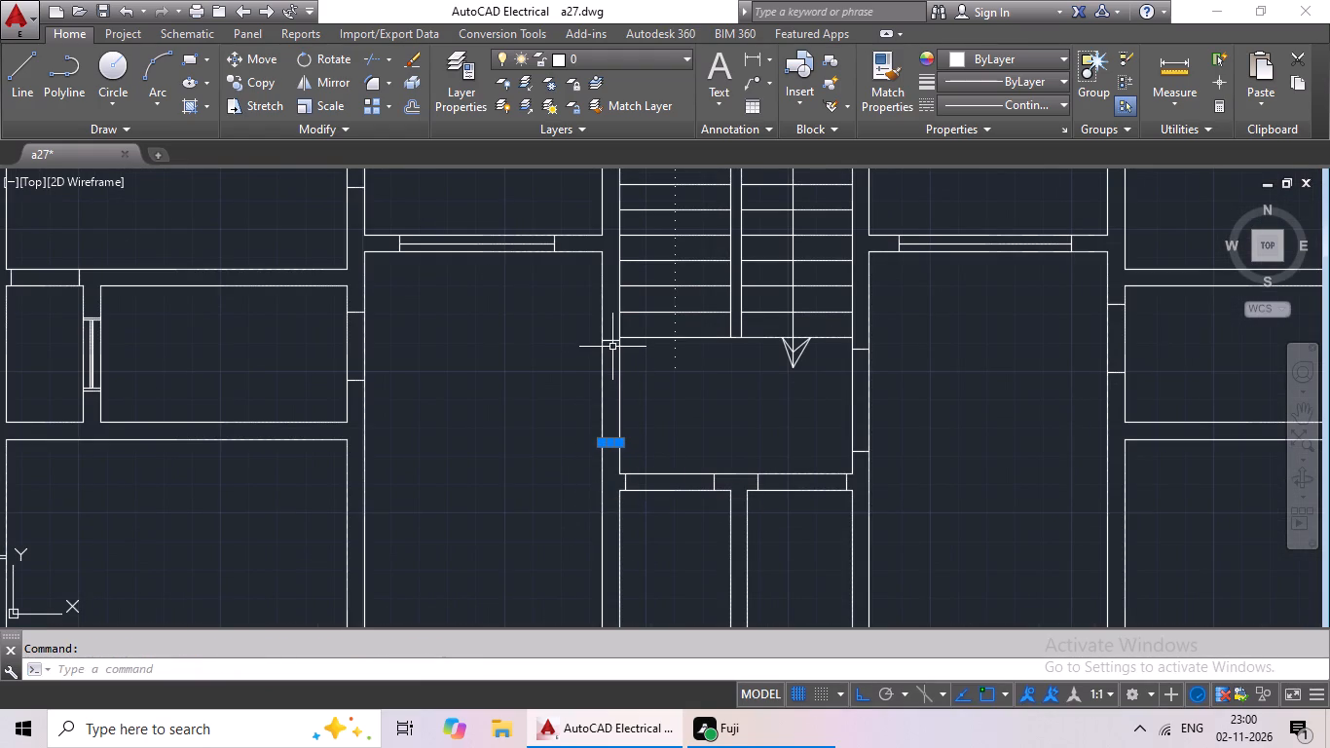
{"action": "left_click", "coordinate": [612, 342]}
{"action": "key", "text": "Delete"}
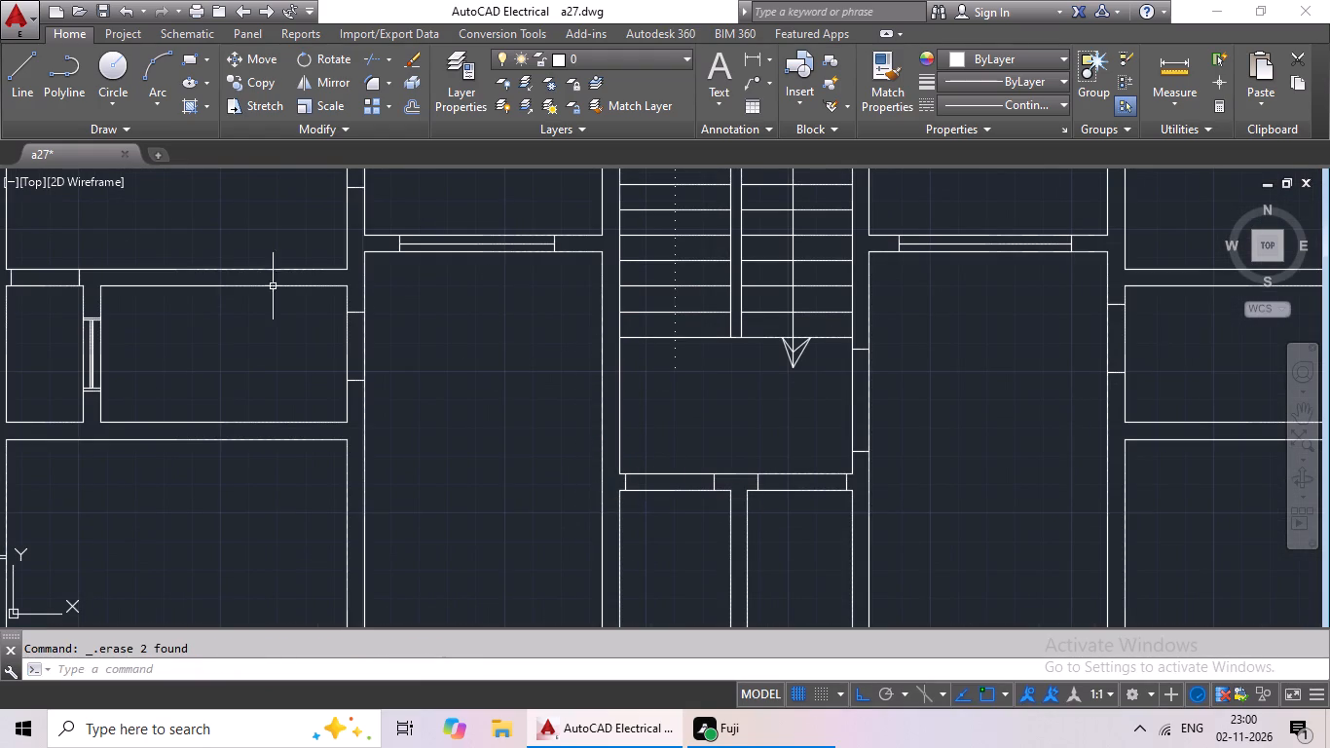
Draw a line across the landing's west wall, a few inches north of the landing's inner southwest corner.
{"action": "left_click", "coordinate": [19, 99]}
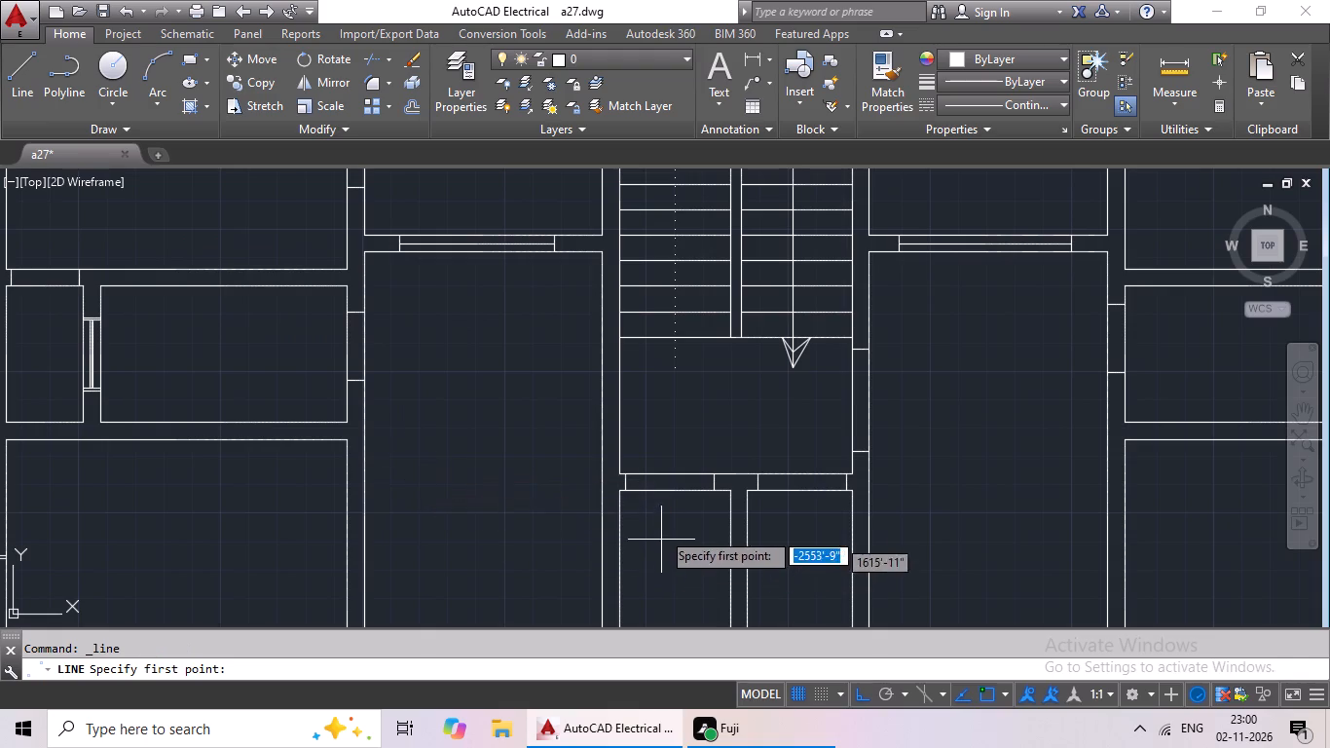
{"action": "scroll", "coordinate": [626, 452], "scroll_direction": "up", "scroll_amount": 3}
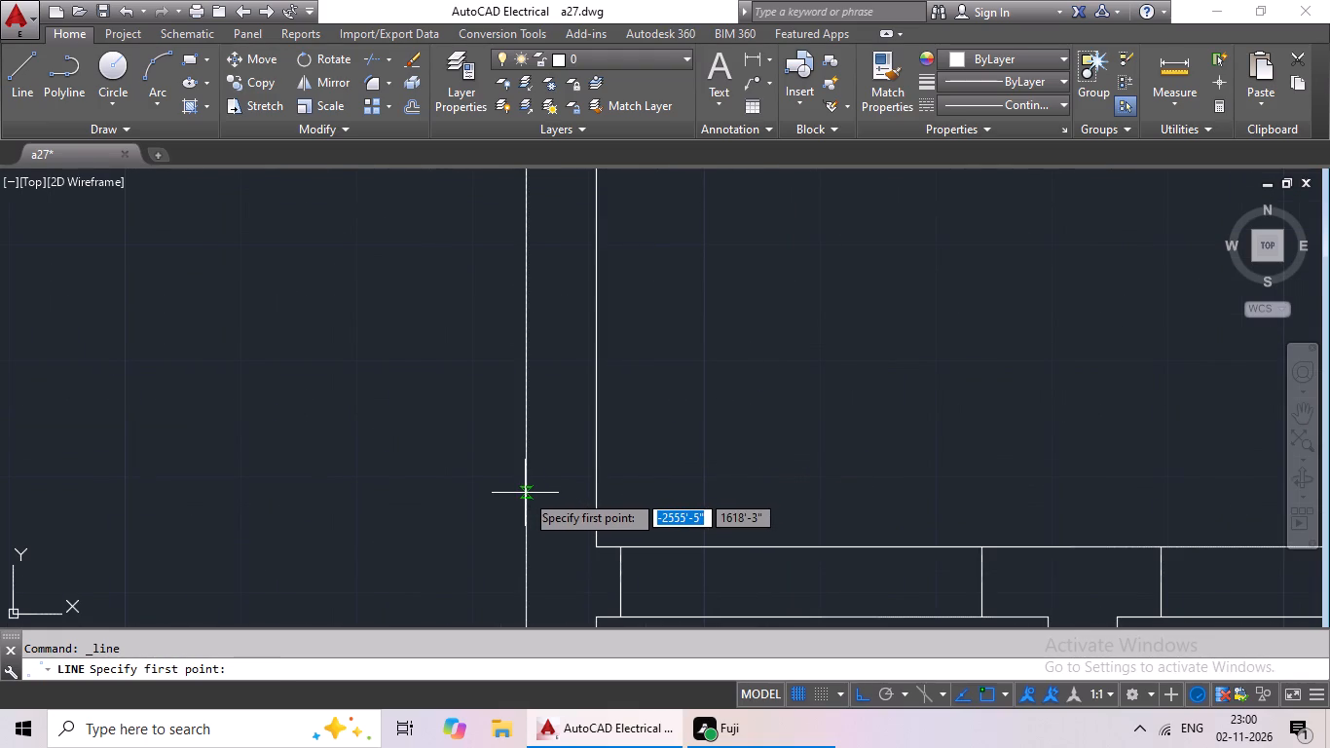
{"action": "left_click", "coordinate": [526, 492]}
{"action": "left_click", "coordinate": [591, 495]}
{"action": "scroll", "coordinate": [700, 482], "scroll_direction": "down", "scroll_amount": 1}
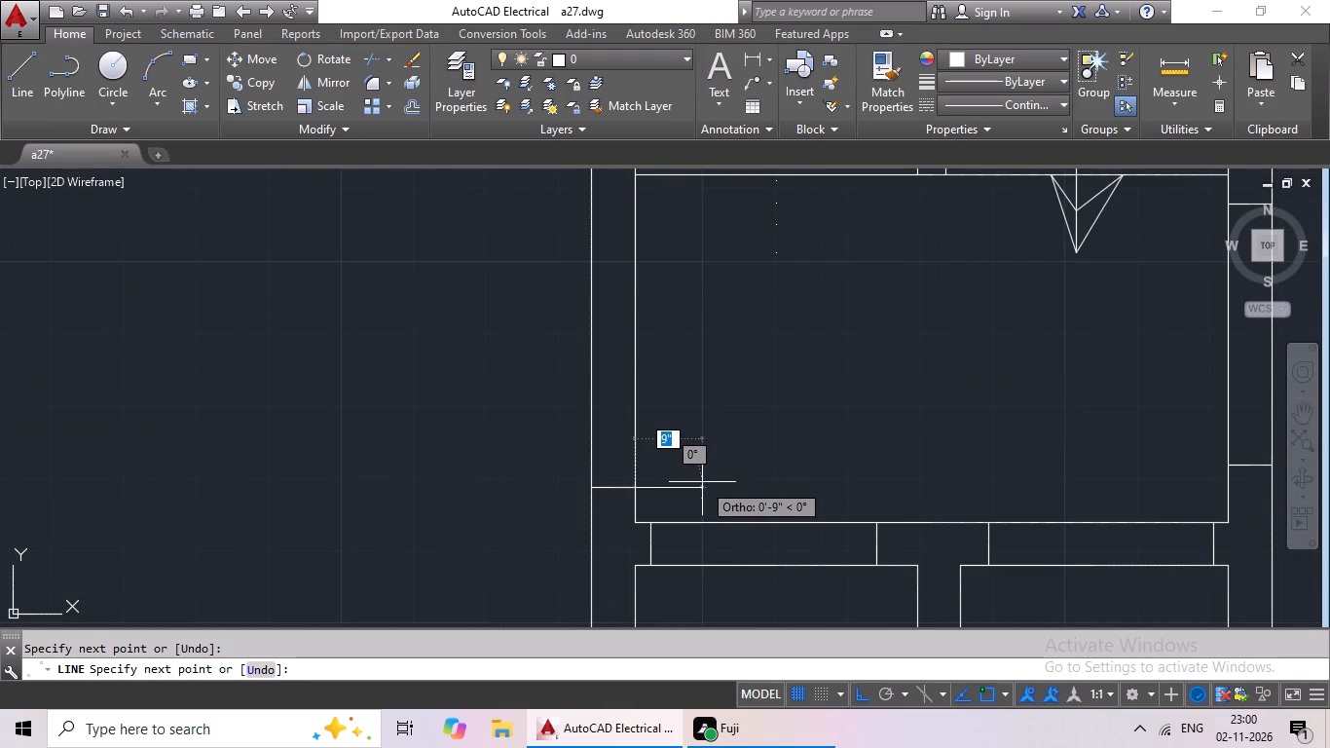
{"action": "key", "text": "Escape"}
{"action": "key", "text": "Escape"}
Offset the line across the landing's west wall 3' to the north.
{"action": "key", "text": "o"}
{"action": "key", "text": "Return"}
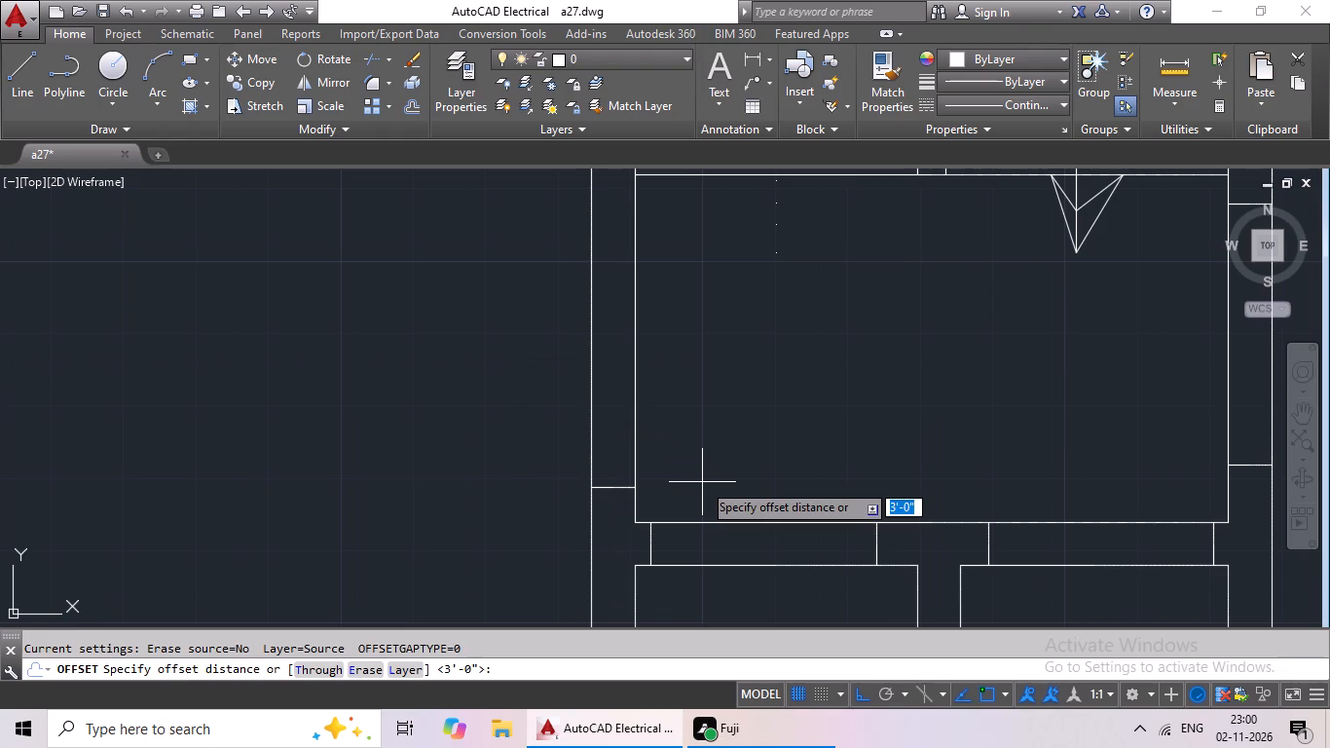
{"action": "type", "text": "3'"}
{"action": "key", "text": "Return"}
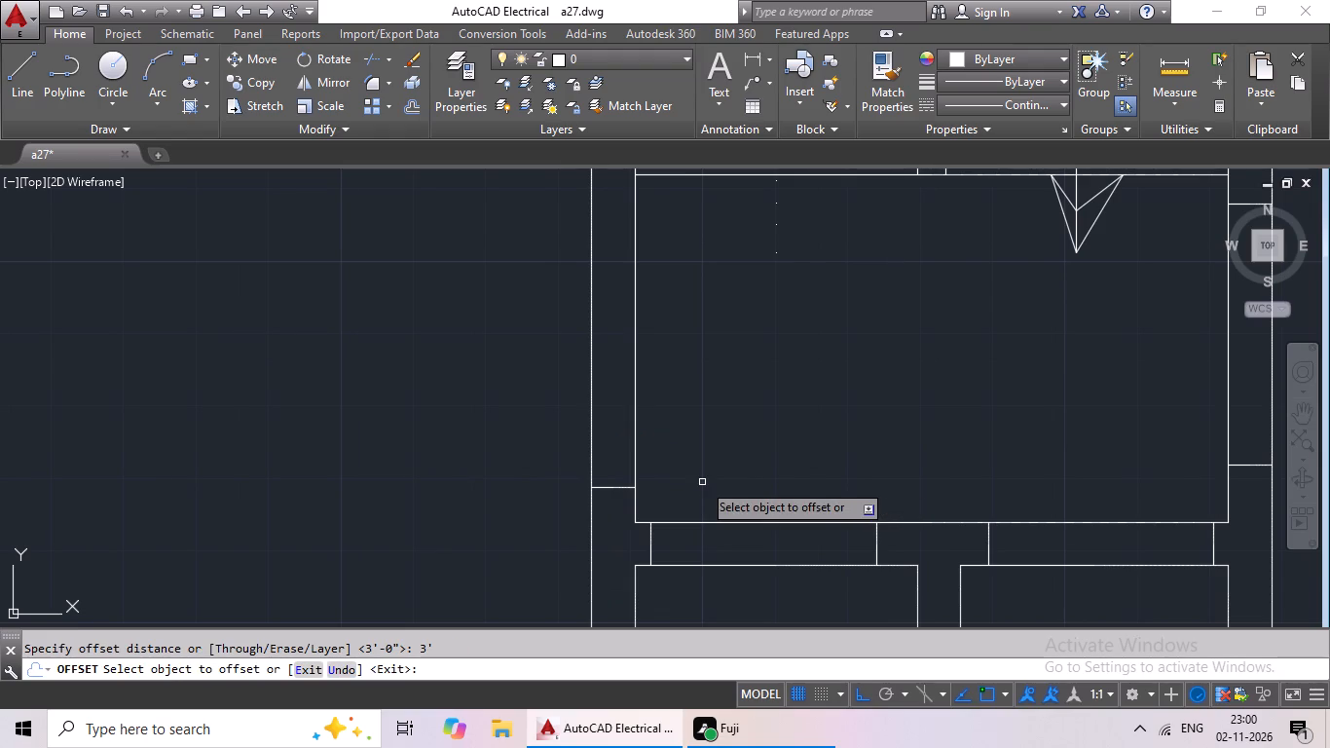
{"action": "left_click_drag", "start_coordinate": [612, 489], "coordinate": [615, 480]}
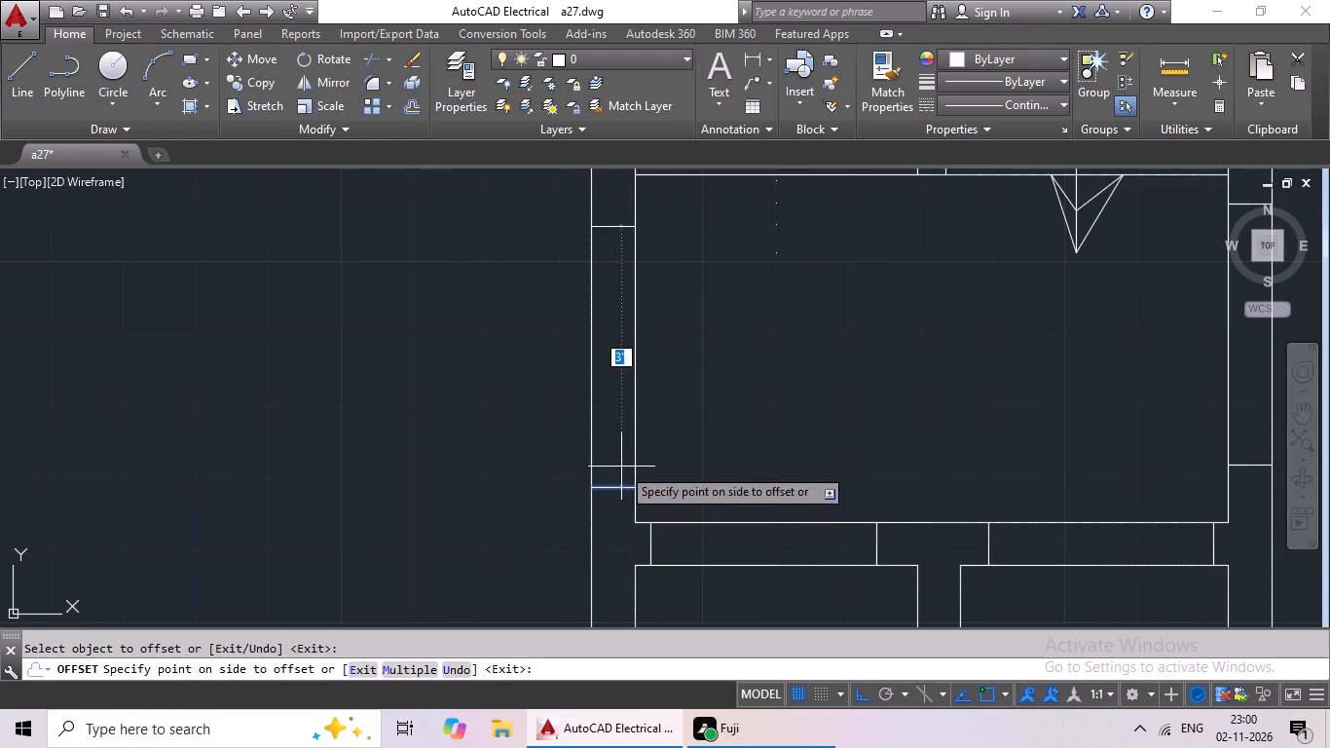
{"action": "left_click", "coordinate": [621, 466]}
{"action": "scroll", "coordinate": [653, 452], "scroll_direction": "down", "scroll_amount": 3}
{"action": "middle_click_drag", "start_coordinate": [743, 419], "coordinate": [678, 423]}
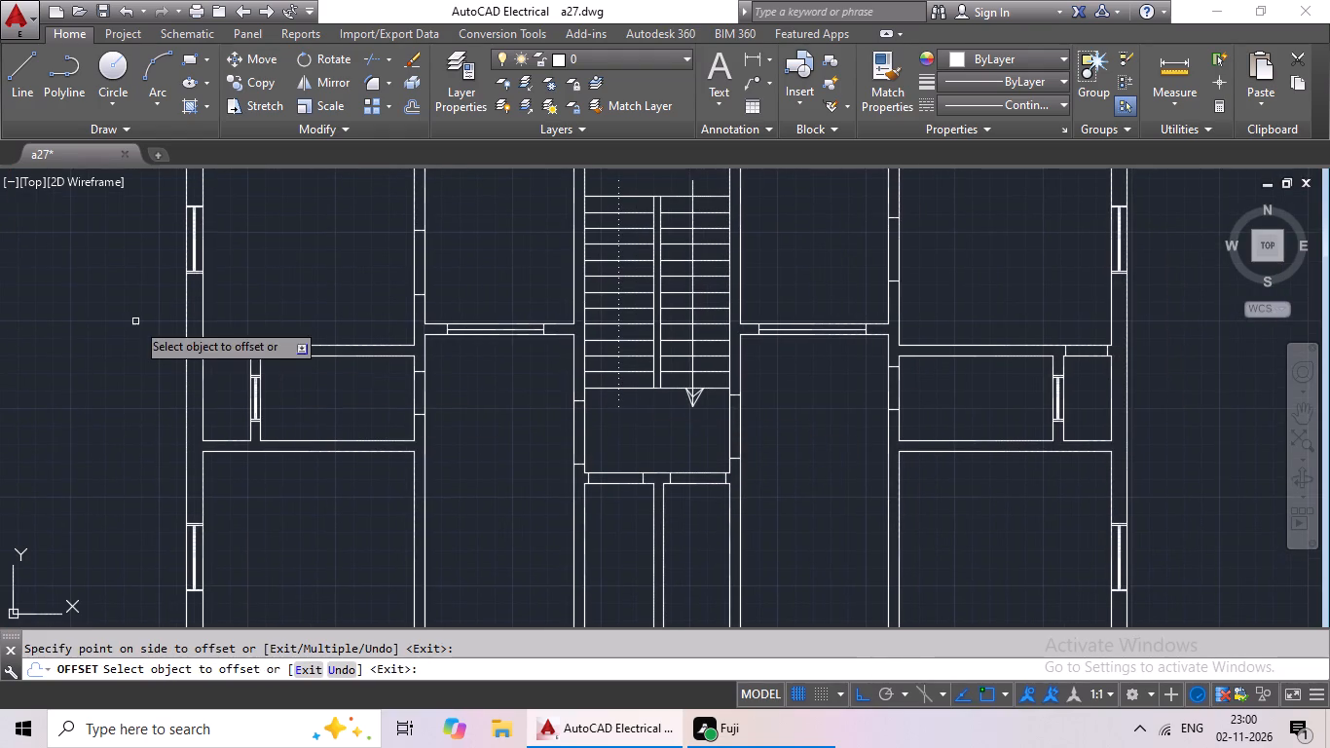
Draw a line across the east wall of the bedroom below the west toilet, slightly south of its inner northeast corner.
{"action": "left_click", "coordinate": [9, 78]}
{"action": "middle_click_drag", "start_coordinate": [469, 449], "coordinate": [582, 313]}
{"action": "scroll", "coordinate": [582, 318], "scroll_direction": "down", "scroll_amount": 1}
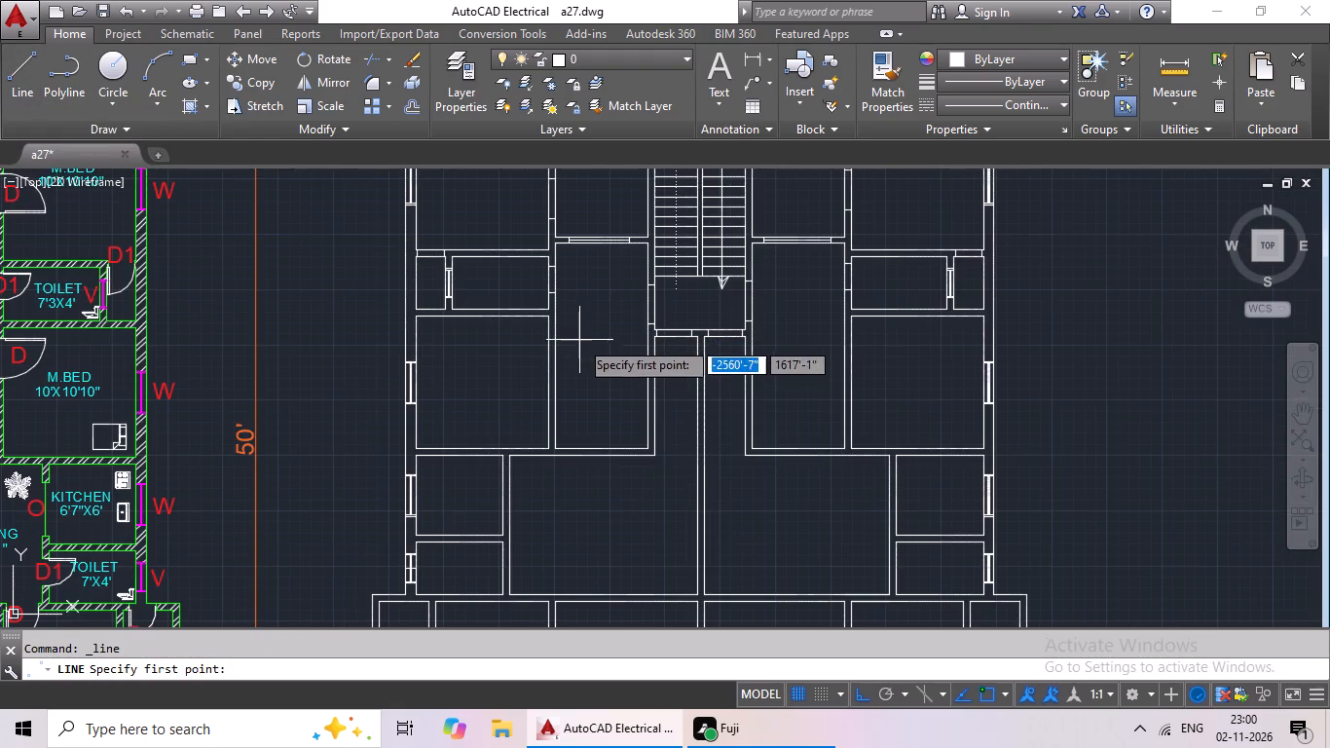
{"action": "middle_click_drag", "start_coordinate": [575, 349], "coordinate": [713, 340]}
{"action": "middle_click_drag", "start_coordinate": [747, 372], "coordinate": [661, 382]}
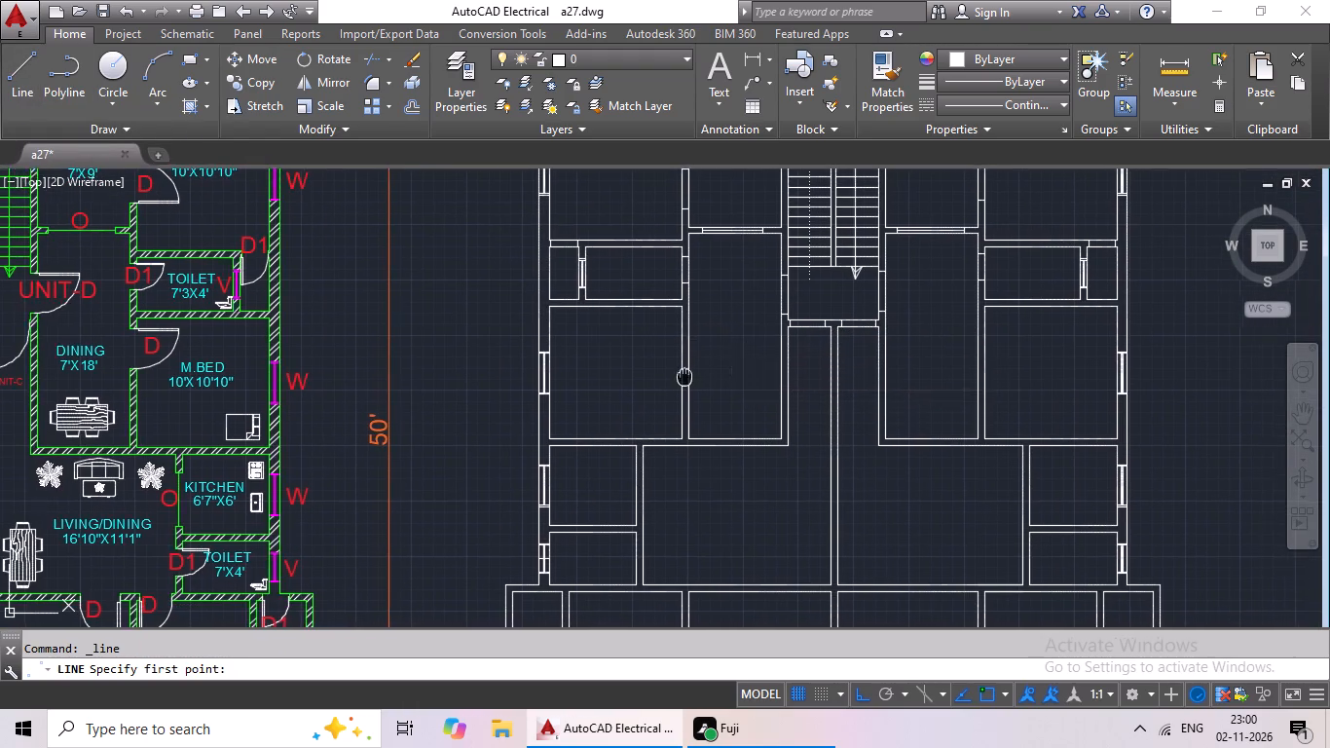
{"action": "middle_click_drag", "start_coordinate": [661, 382], "coordinate": [616, 392]}
{"action": "scroll", "coordinate": [619, 400], "scroll_direction": "down", "scroll_amount": 1}
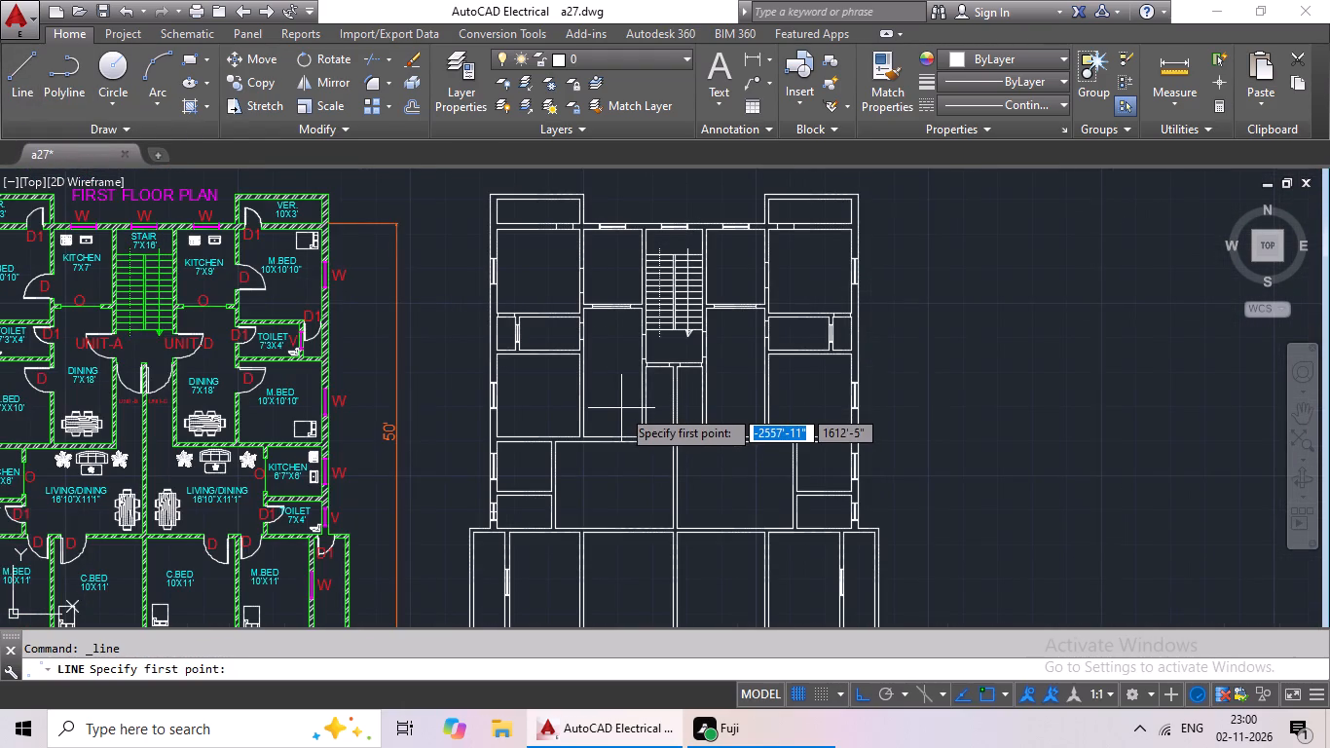
{"action": "left_click", "coordinate": [12, 70]}
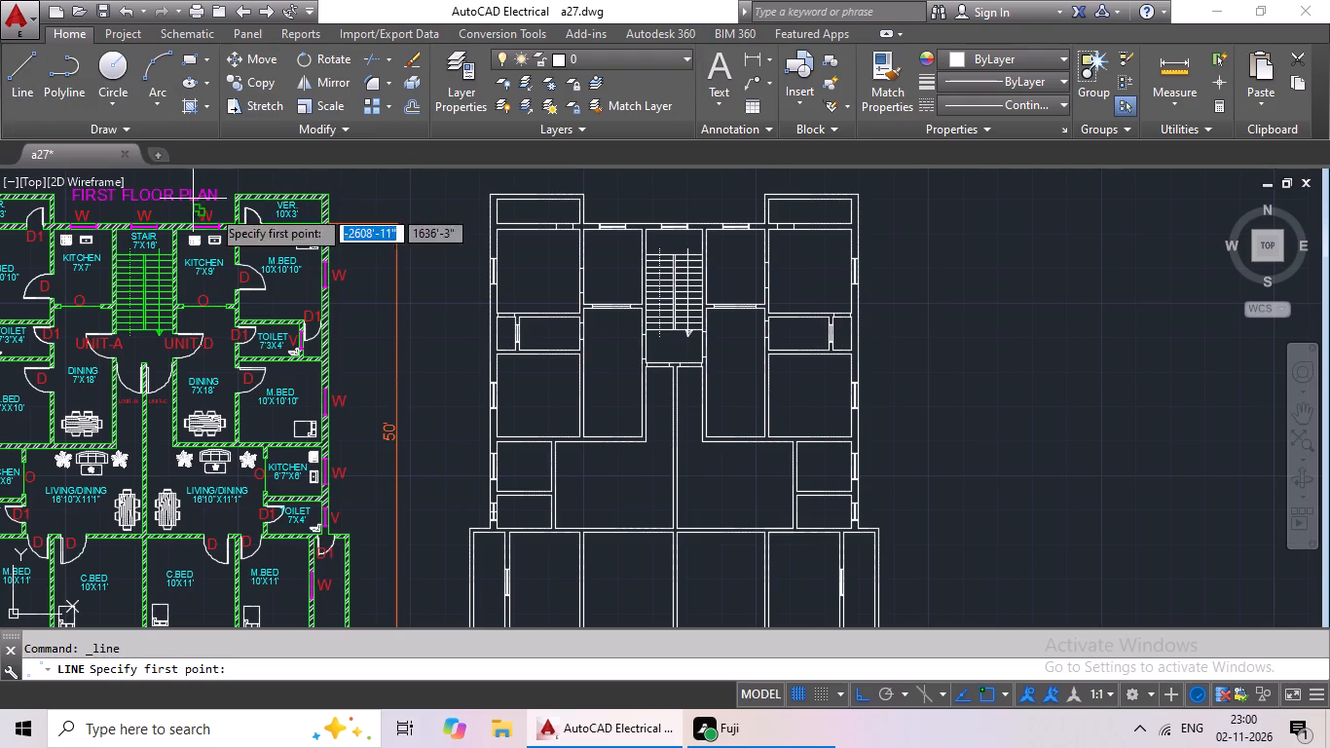
{"action": "scroll", "coordinate": [548, 352], "scroll_direction": "up", "scroll_amount": 3}
{"action": "scroll", "coordinate": [694, 384], "scroll_direction": "up", "scroll_amount": 2}
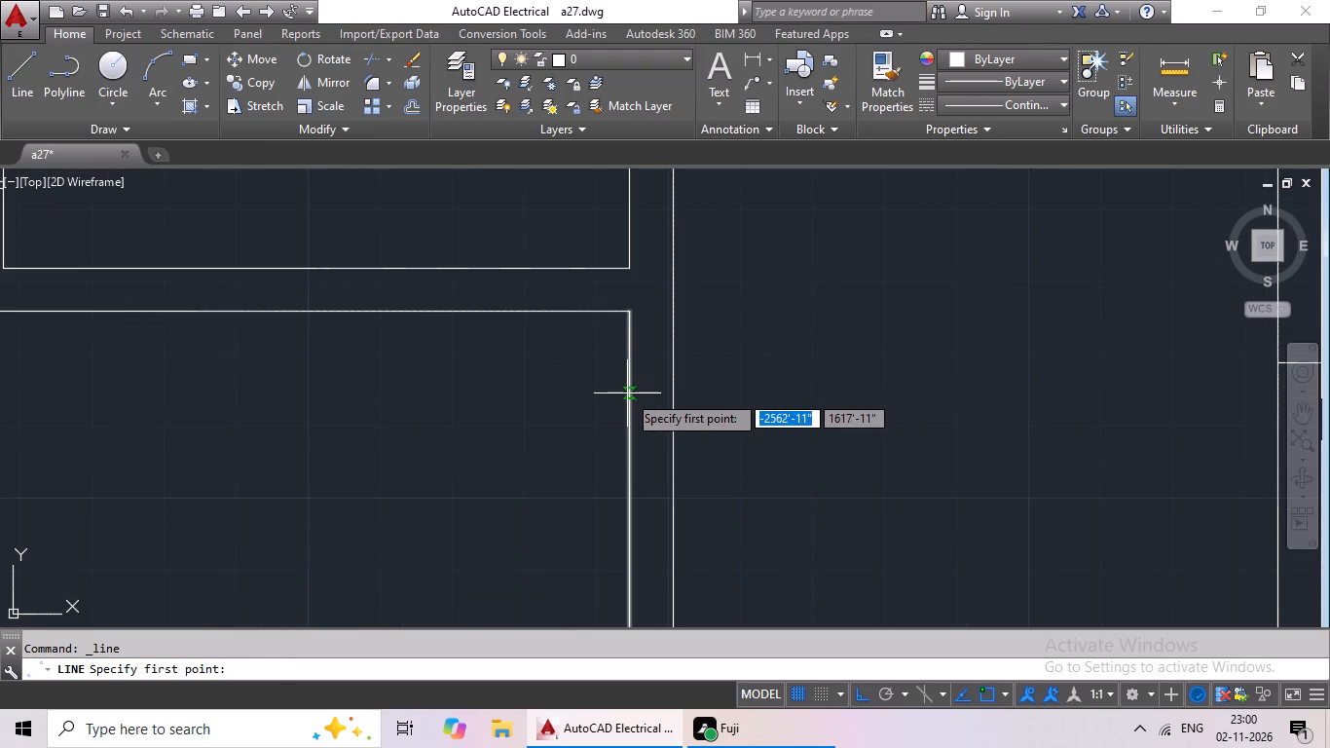
{"action": "left_click", "coordinate": [627, 393]}
{"action": "left_click", "coordinate": [678, 394]}
{"action": "key", "text": "Escape"}
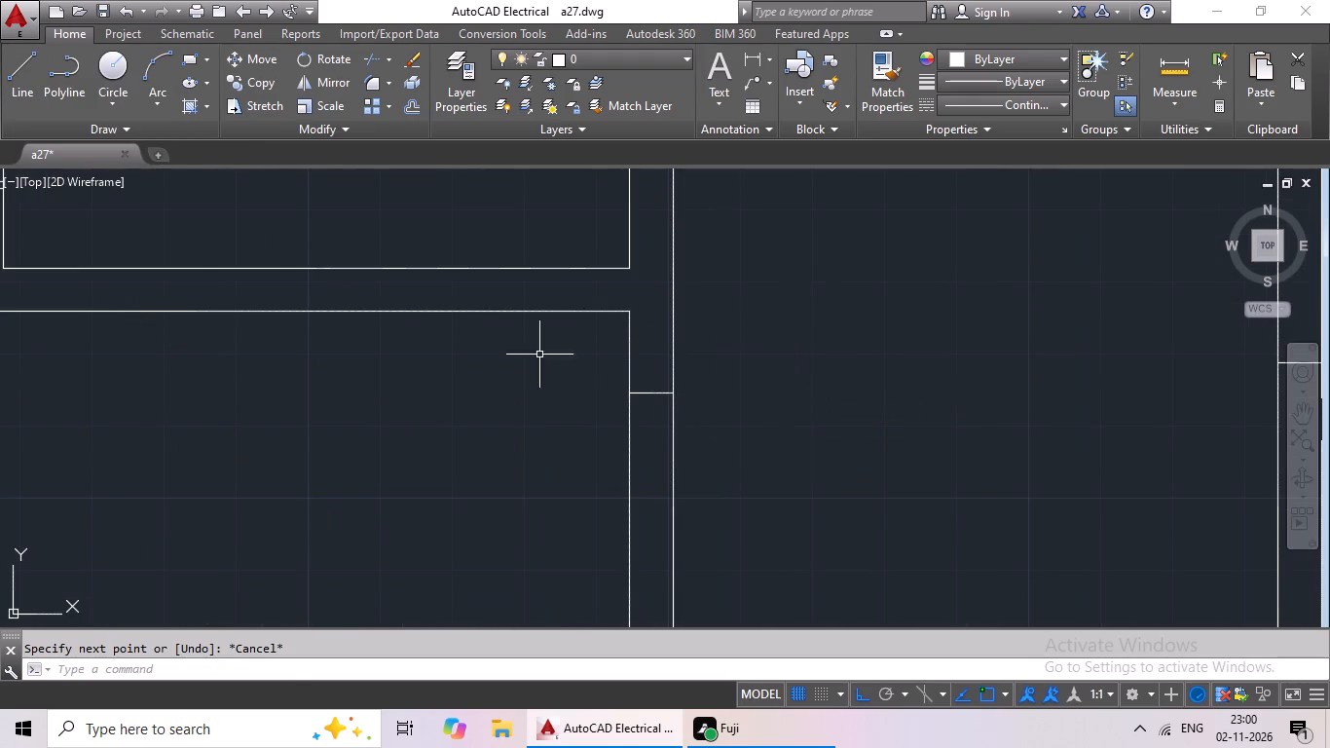
Draw a line across the west wall of the bedroom below the east toilet, slightly south of its inner northwest corner.
{"action": "left_click_drag", "start_coordinate": [25, 78], "coordinate": [36, 105]}
{"action": "scroll", "coordinate": [841, 537], "scroll_direction": "down", "scroll_amount": 3}
{"action": "middle_click_drag", "start_coordinate": [867, 505], "coordinate": [440, 471]}
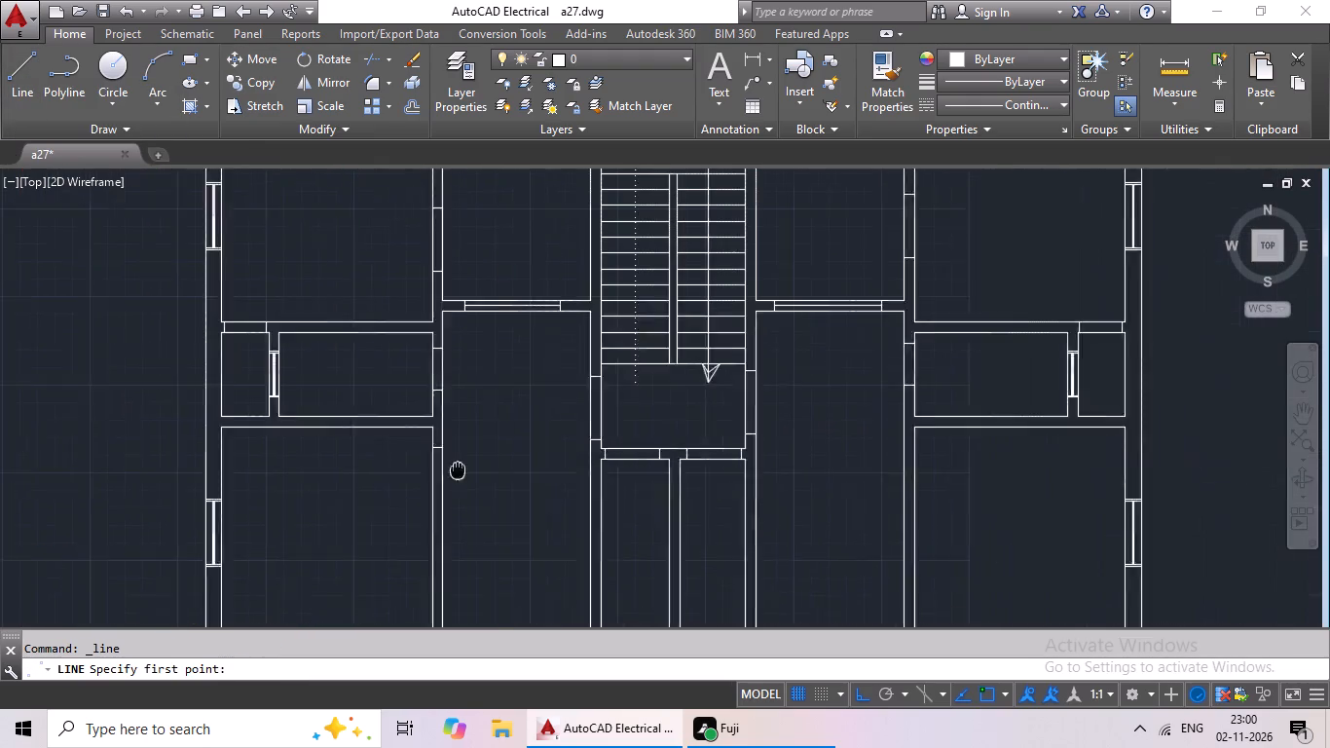
{"action": "middle_click_drag", "start_coordinate": [440, 471], "coordinate": [400, 474]}
{"action": "scroll", "coordinate": [858, 458], "scroll_direction": "up", "scroll_amount": 3}
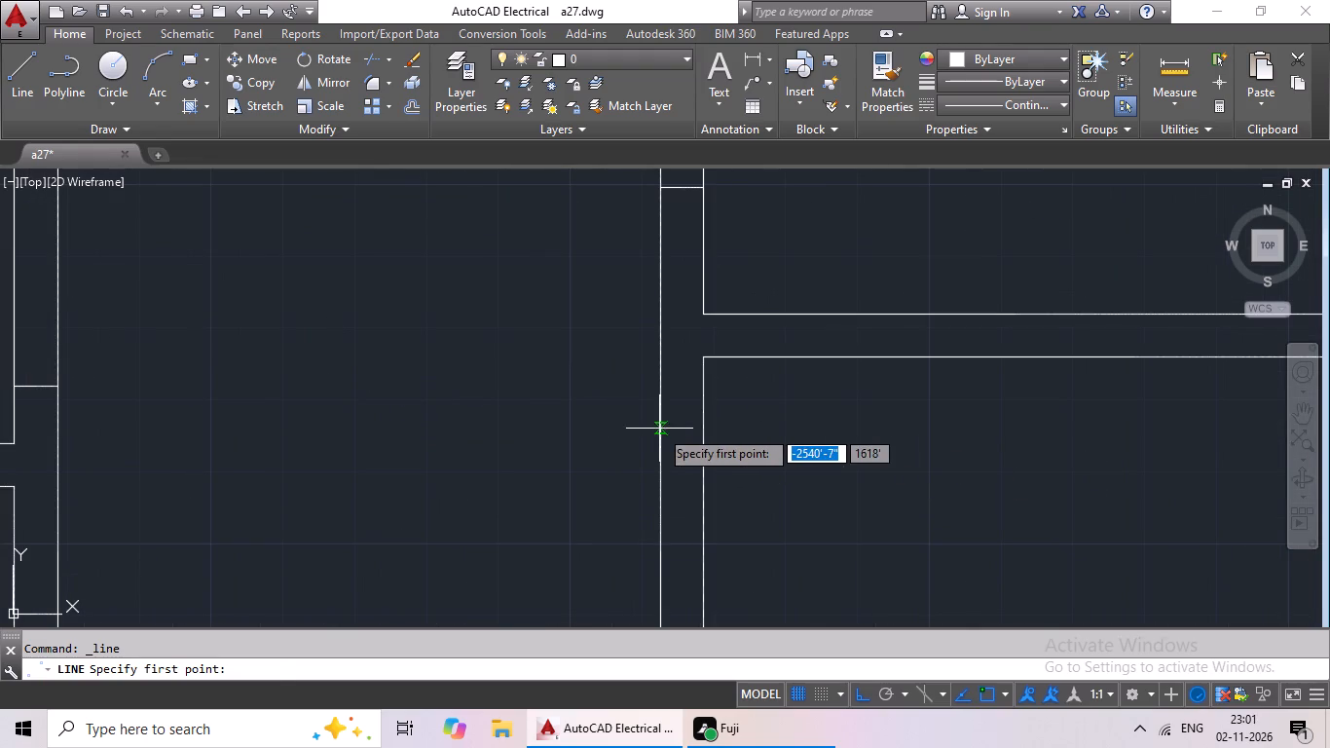
{"action": "left_click", "coordinate": [659, 429]}
{"action": "left_click", "coordinate": [699, 429]}
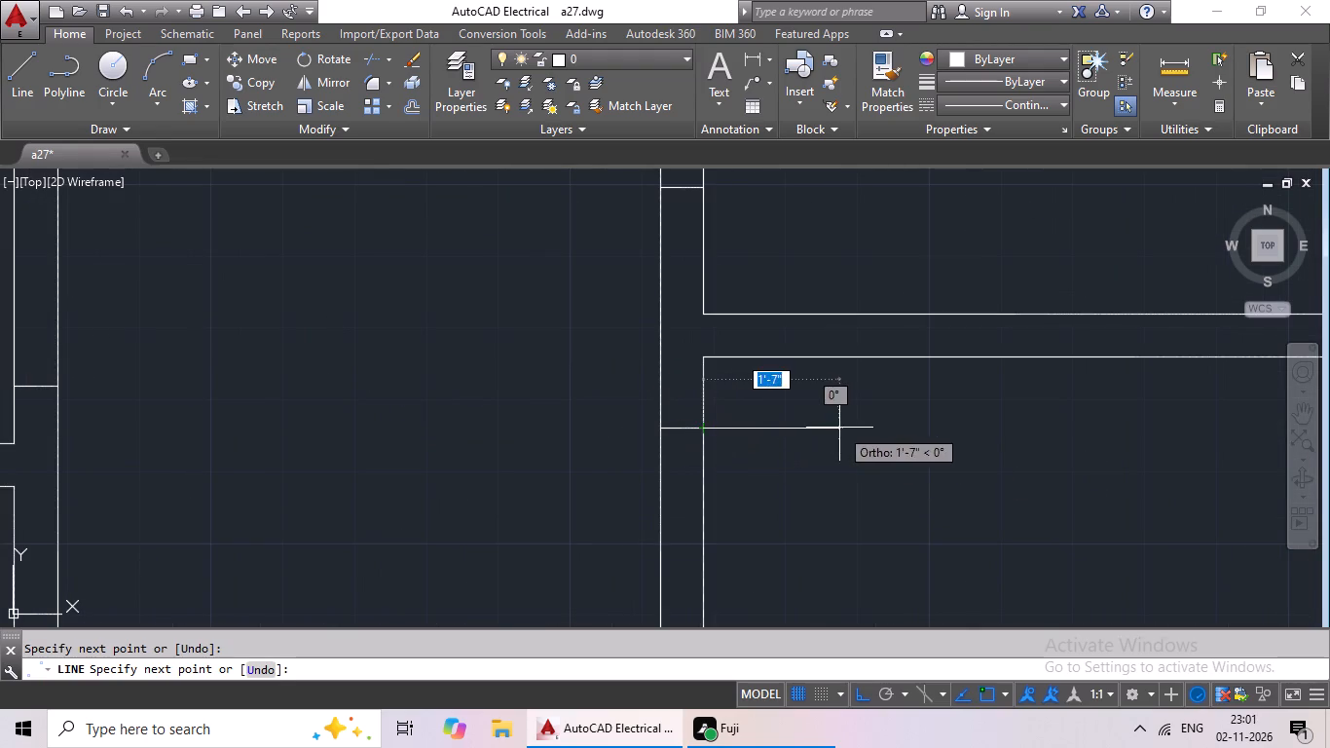
{"action": "key", "text": "Escape"}
{"action": "key", "text": "Escape"}
Offset the new lines across the east and west bedrooms' dining-side walls 3' to the south.
{"action": "key", "text": "o"}
{"action": "key", "text": "Return"}
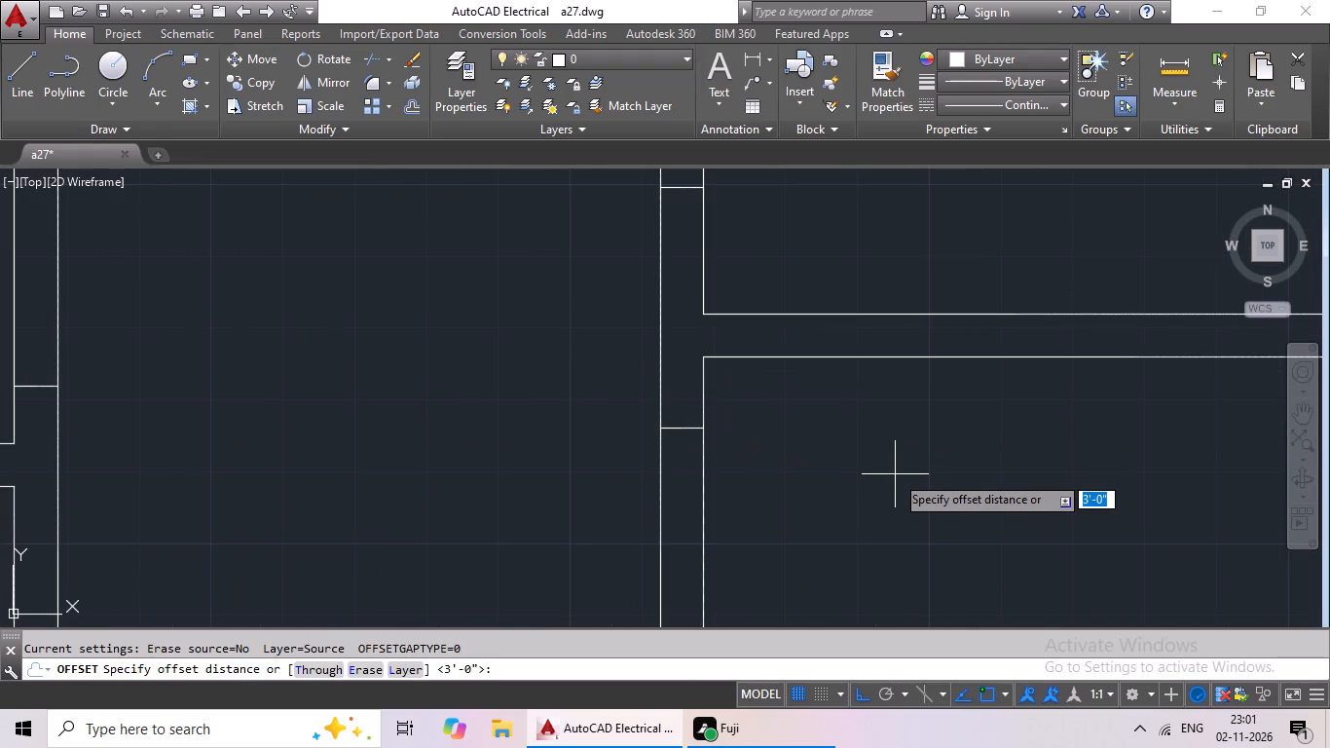
{"action": "type", "text": "3'"}
{"action": "key", "text": "Return"}
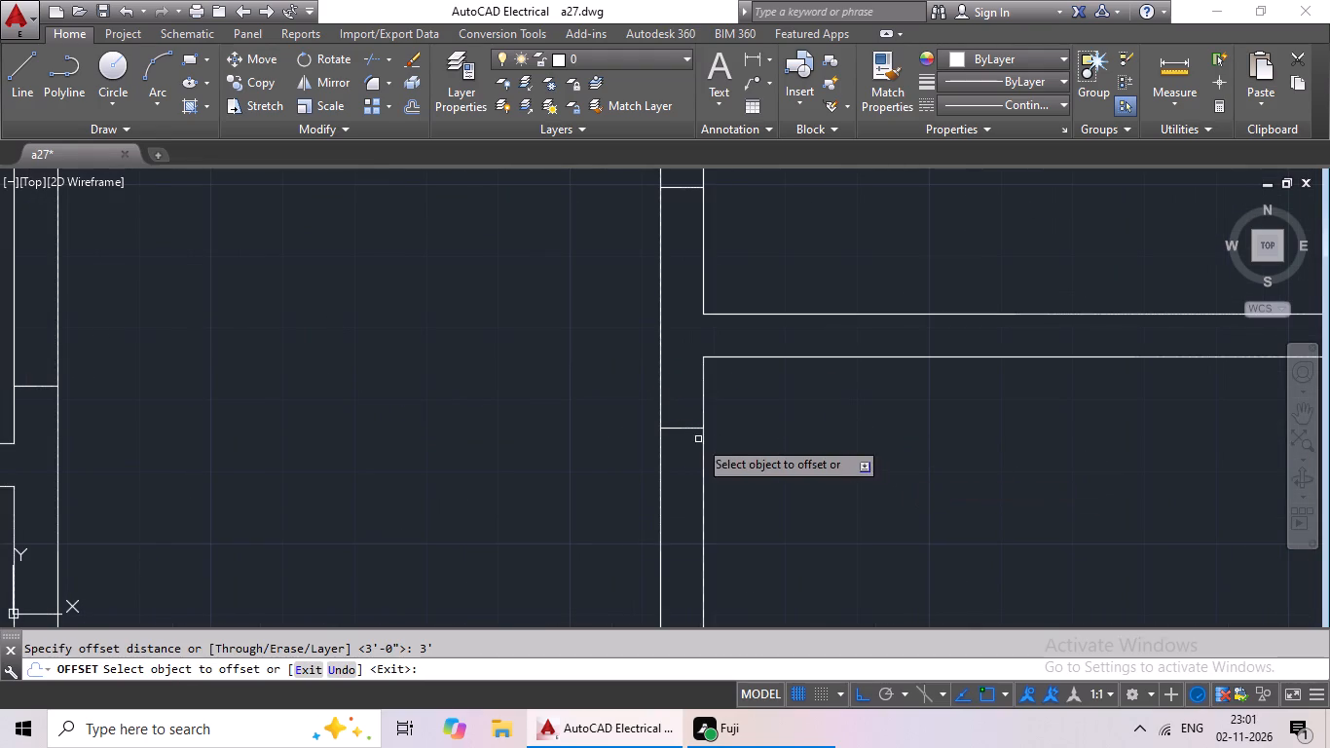
{"action": "left_click_drag", "start_coordinate": [694, 428], "coordinate": [690, 442]}
{"action": "left_click", "coordinate": [688, 468]}
{"action": "scroll", "coordinate": [758, 442], "scroll_direction": "down", "scroll_amount": 3}
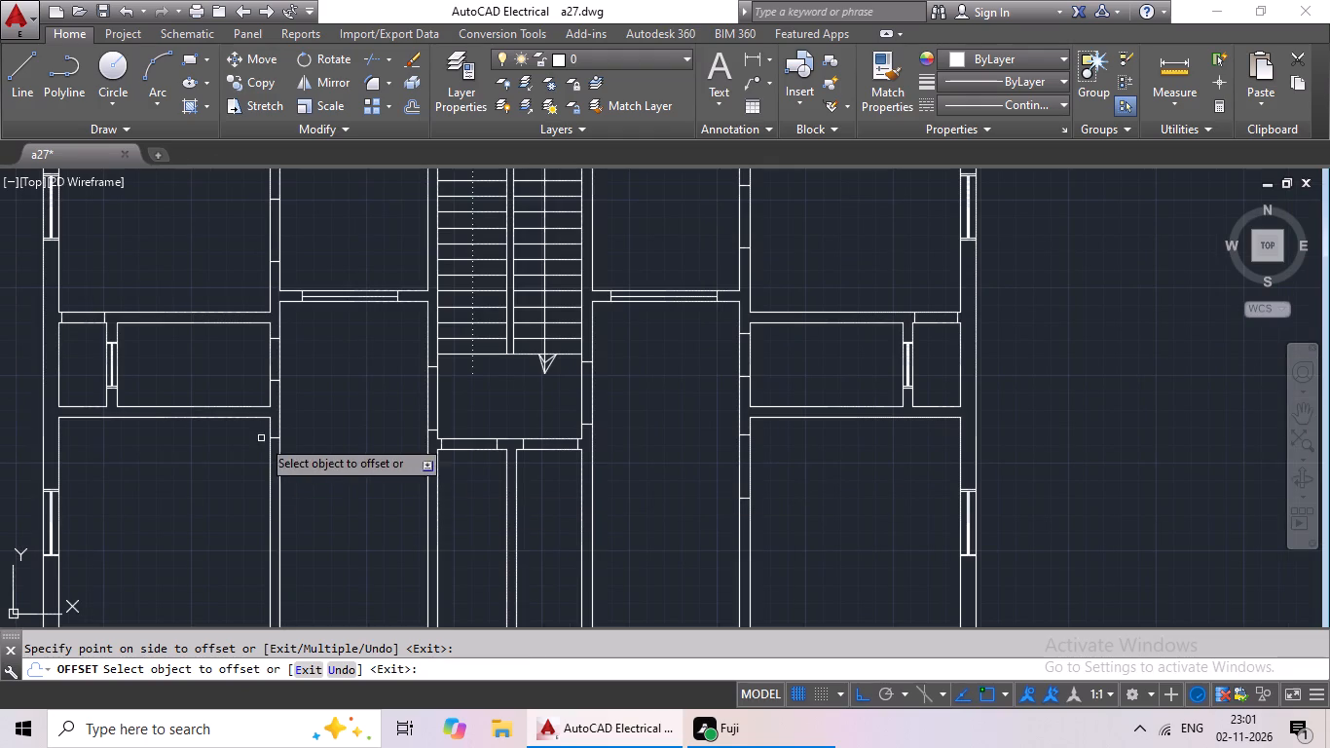
{"action": "left_click_drag", "start_coordinate": [277, 437], "coordinate": [274, 452]}
{"action": "left_click", "coordinate": [274, 470]}
{"action": "scroll", "coordinate": [346, 474], "scroll_direction": "down", "scroll_amount": 1}
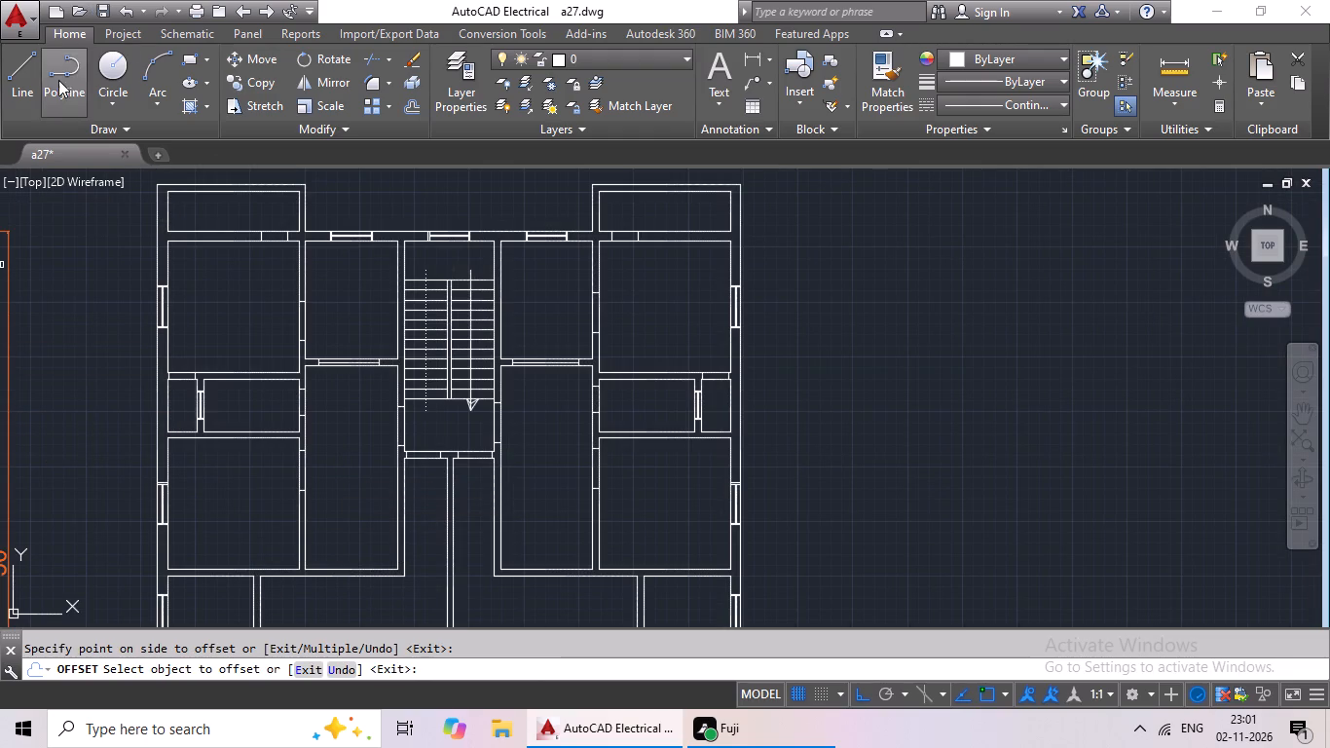
Draw a line across the west kitchen's east wall, slightly south of the room's inner northeast corner.
{"action": "left_click_drag", "start_coordinate": [18, 84], "coordinate": [21, 94]}
{"action": "scroll", "coordinate": [323, 246], "scroll_direction": "down", "scroll_amount": 2}
{"action": "middle_click_drag", "start_coordinate": [256, 361], "coordinate": [596, 375]}
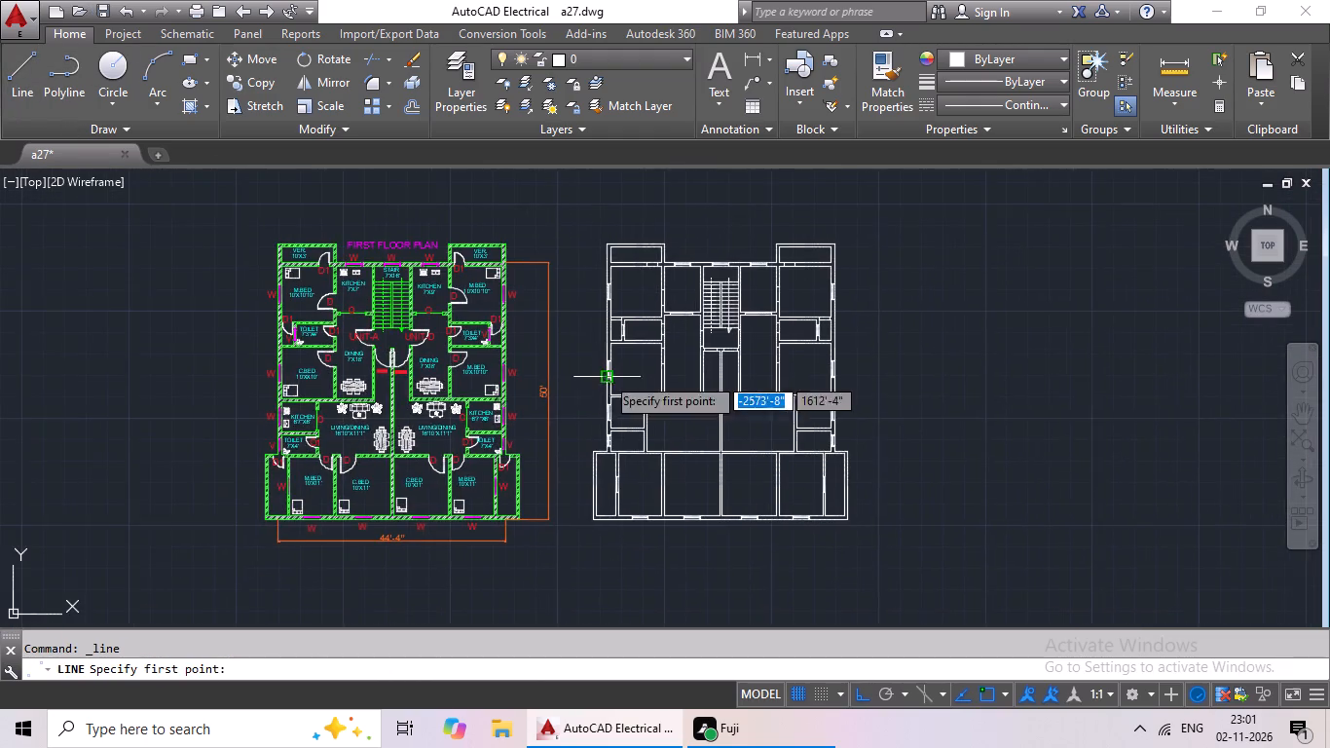
{"action": "scroll", "coordinate": [567, 371], "scroll_direction": "up", "scroll_amount": 2}
{"action": "middle_click_drag", "start_coordinate": [647, 393], "coordinate": [562, 427]}
{"action": "middle_click_drag", "start_coordinate": [732, 425], "coordinate": [732, 423]}
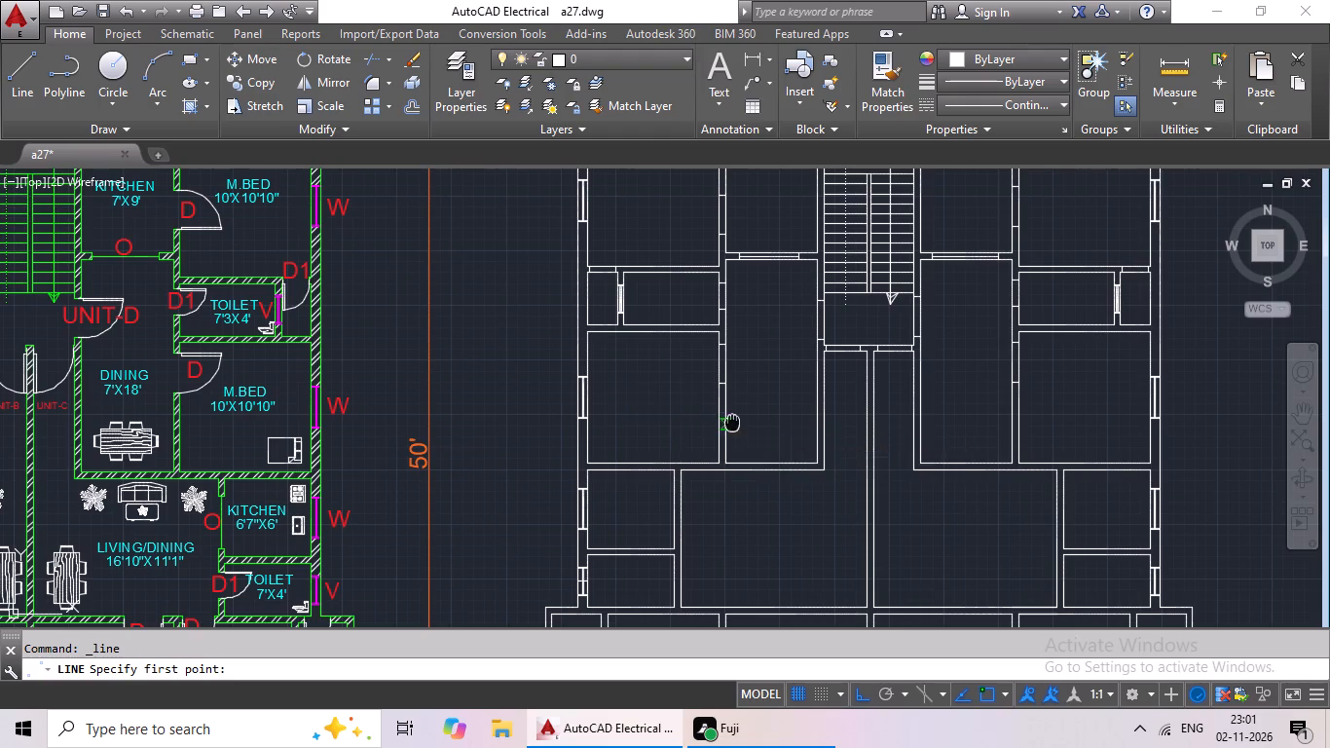
{"action": "middle_click_drag", "start_coordinate": [732, 423], "coordinate": [724, 372]}
{"action": "scroll", "coordinate": [693, 423], "scroll_direction": "down", "scroll_amount": 1}
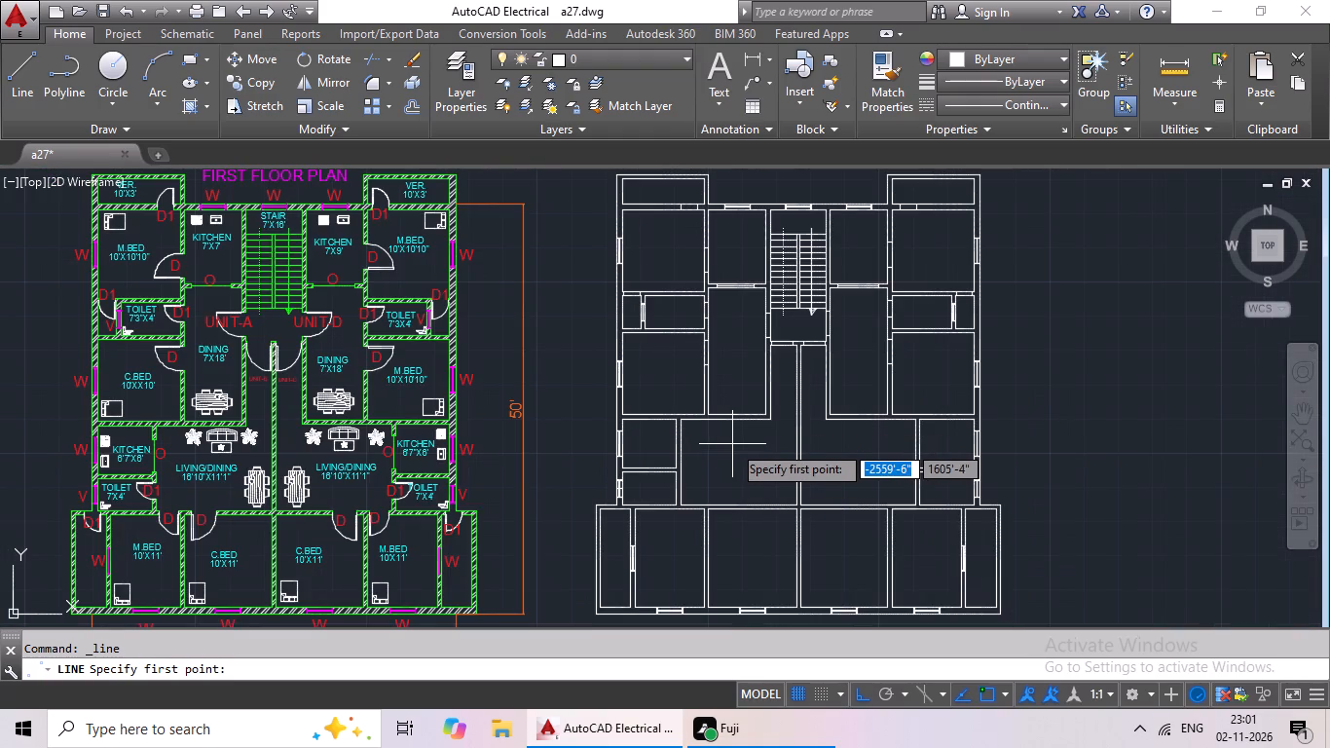
{"action": "middle_click_drag", "start_coordinate": [741, 460], "coordinate": [660, 460]}
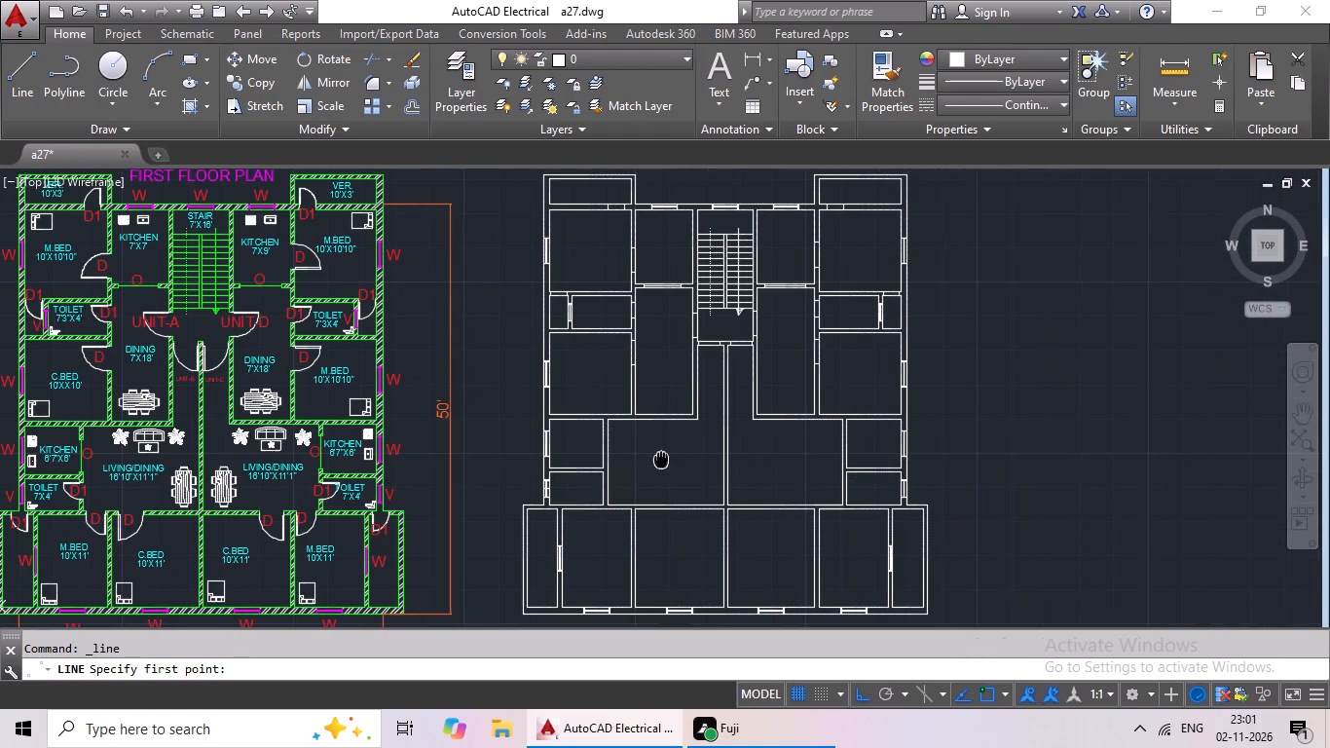
{"action": "middle_click_drag", "start_coordinate": [660, 460], "coordinate": [660, 461]}
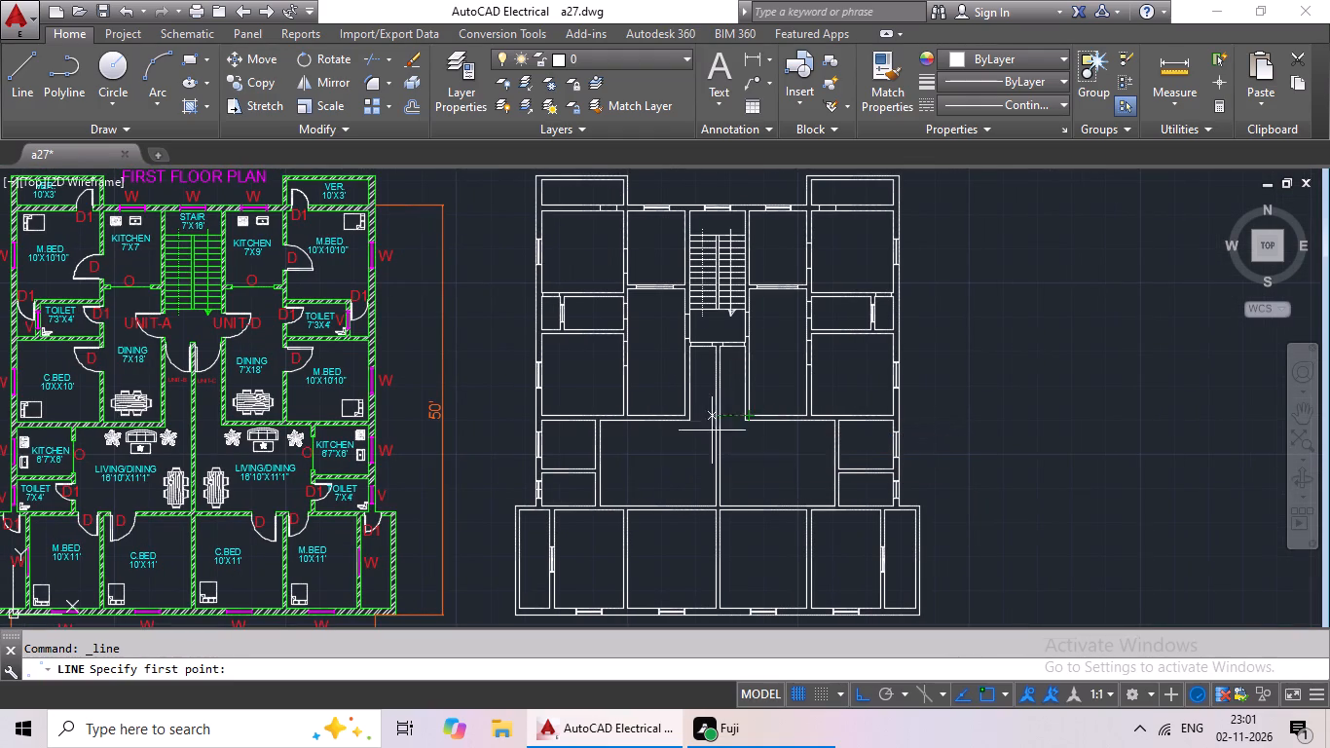
{"action": "middle_click_drag", "start_coordinate": [696, 456], "coordinate": [776, 434]}
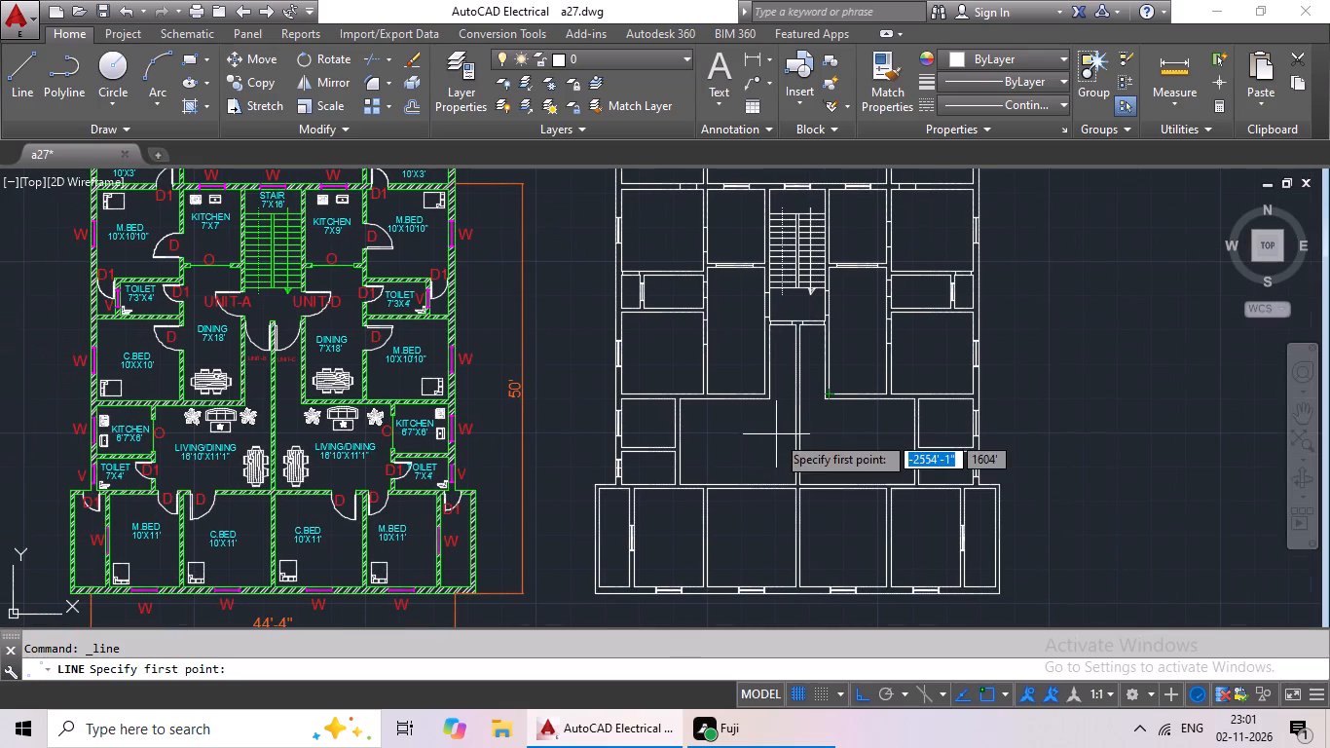
{"action": "scroll", "coordinate": [686, 422], "scroll_direction": "up", "scroll_amount": 3}
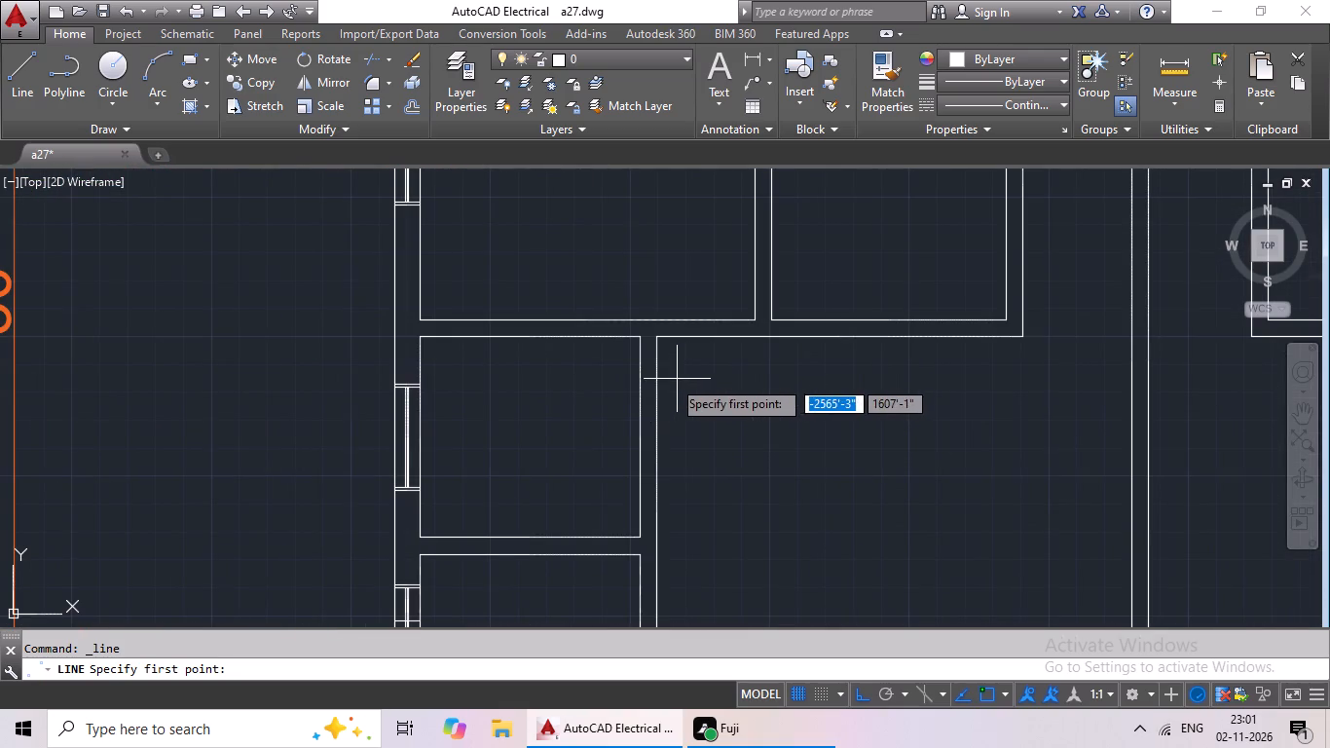
{"action": "left_click_drag", "start_coordinate": [643, 374], "coordinate": [658, 373]}
{"action": "left_click", "coordinate": [654, 374]}
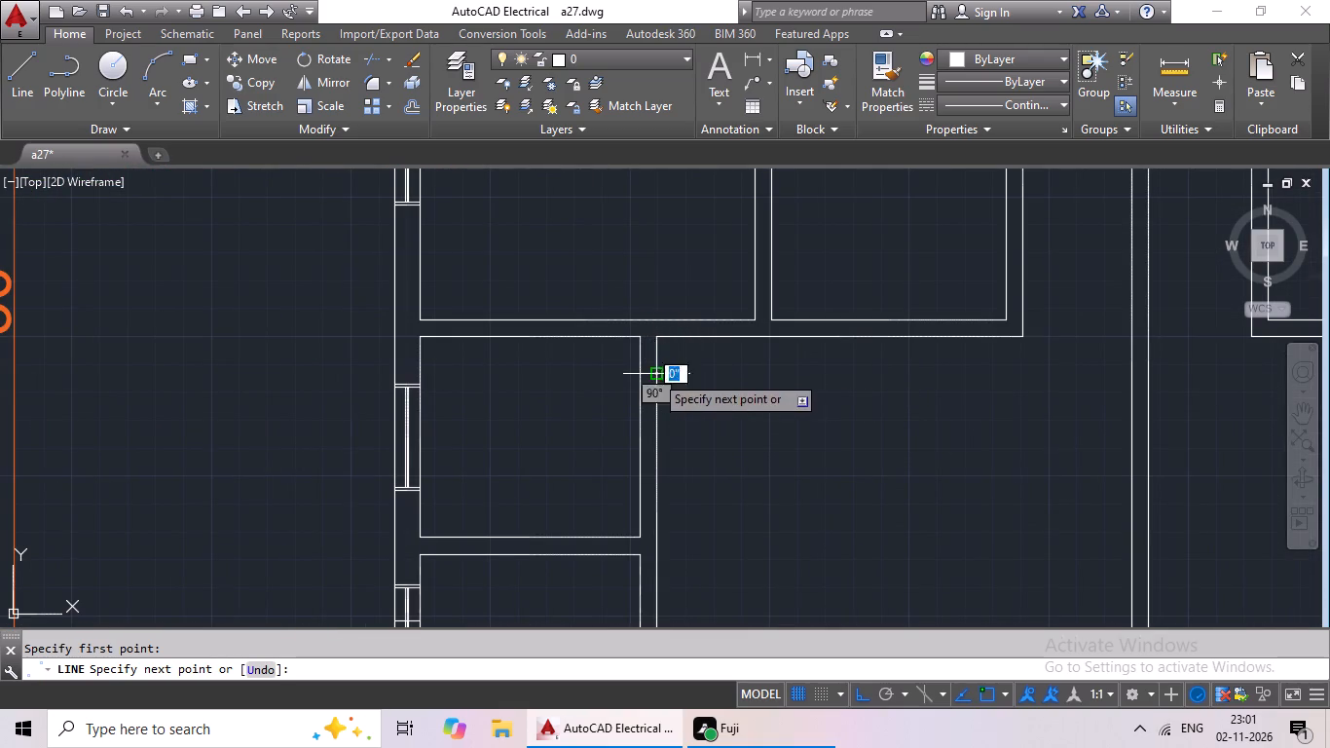
{"action": "key", "text": "Escape"}
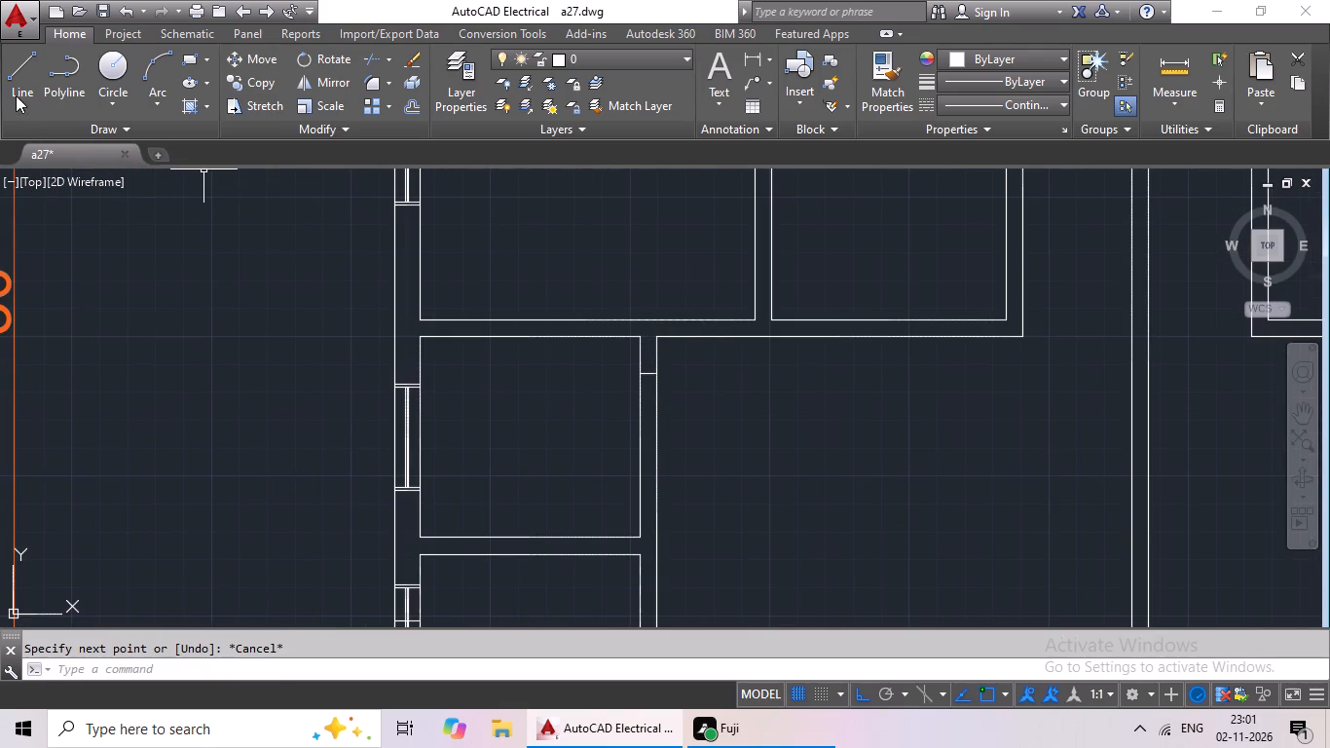
Draw a second line across the west kitchen's east wall, slightly north of the room's inner southeast corner.
{"action": "left_click", "coordinate": [16, 95]}
{"action": "scroll", "coordinate": [685, 542], "scroll_direction": "up", "scroll_amount": 2}
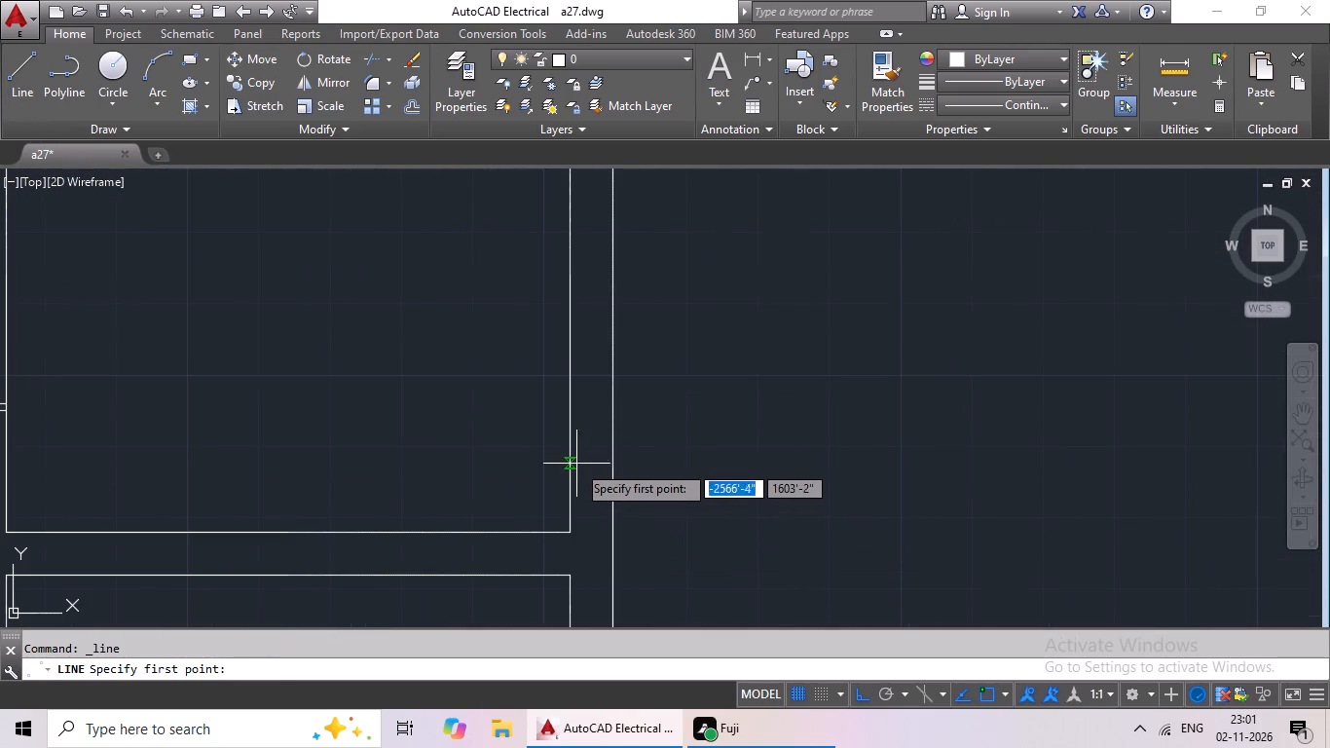
{"action": "left_click", "coordinate": [572, 466]}
{"action": "left_click", "coordinate": [613, 465]}
{"action": "key", "text": "Escape"}
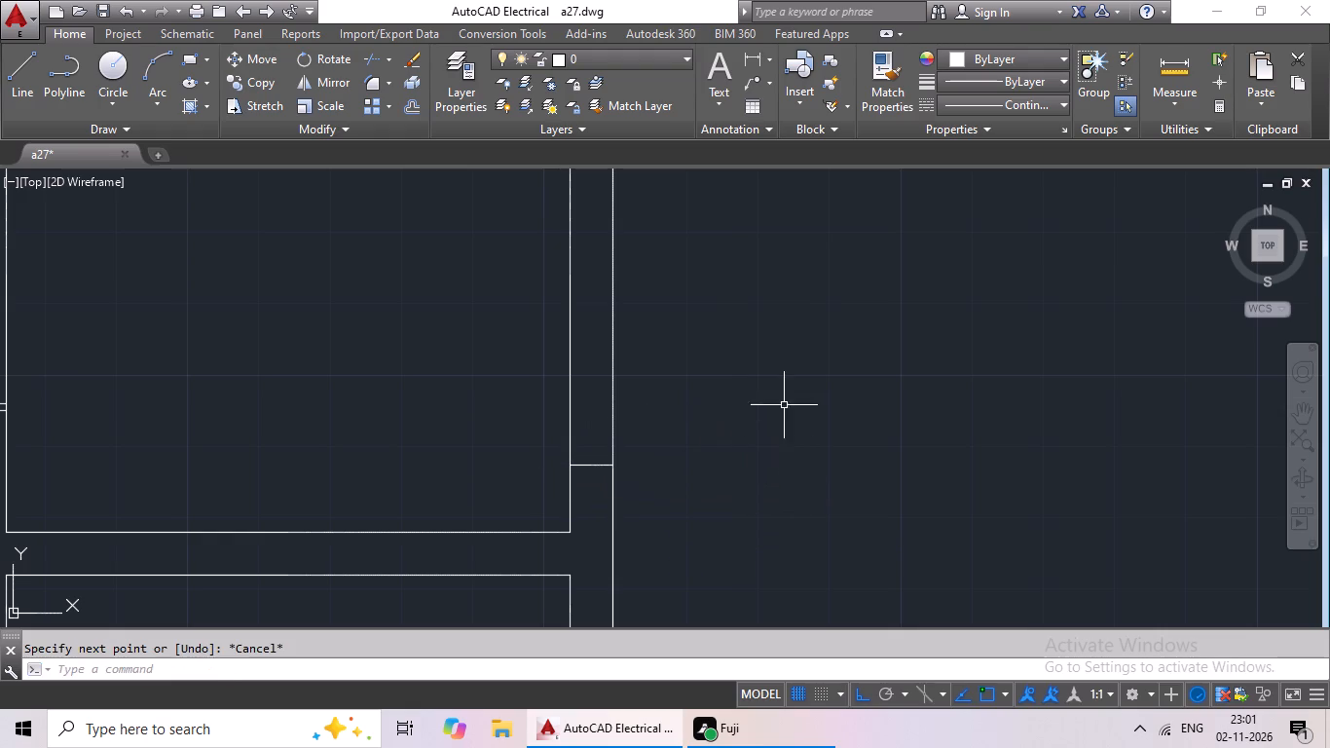
Draw a line across the east kitchen's west wall, slightly south of the room's inner northwest corner.
{"action": "left_click_drag", "start_coordinate": [21, 90], "coordinate": [34, 104]}
{"action": "scroll", "coordinate": [719, 363], "scroll_direction": "down", "scroll_amount": 2}
{"action": "middle_click_drag", "start_coordinate": [870, 428], "coordinate": [869, 425]}
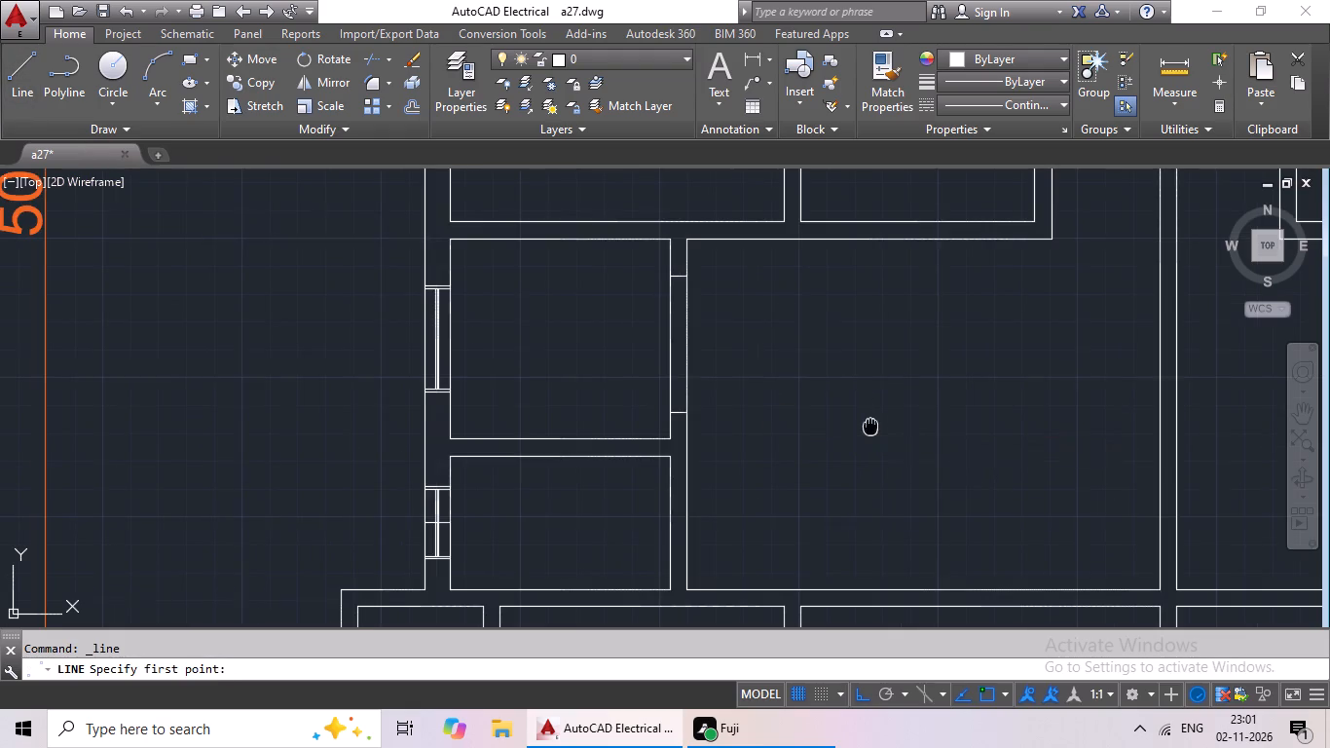
{"action": "middle_click_drag", "start_coordinate": [869, 425], "coordinate": [580, 432]}
{"action": "scroll", "coordinate": [670, 438], "scroll_direction": "down", "scroll_amount": 2}
{"action": "middle_click_drag", "start_coordinate": [861, 462], "coordinate": [646, 441]}
{"action": "scroll", "coordinate": [788, 360], "scroll_direction": "up", "scroll_amount": 3}
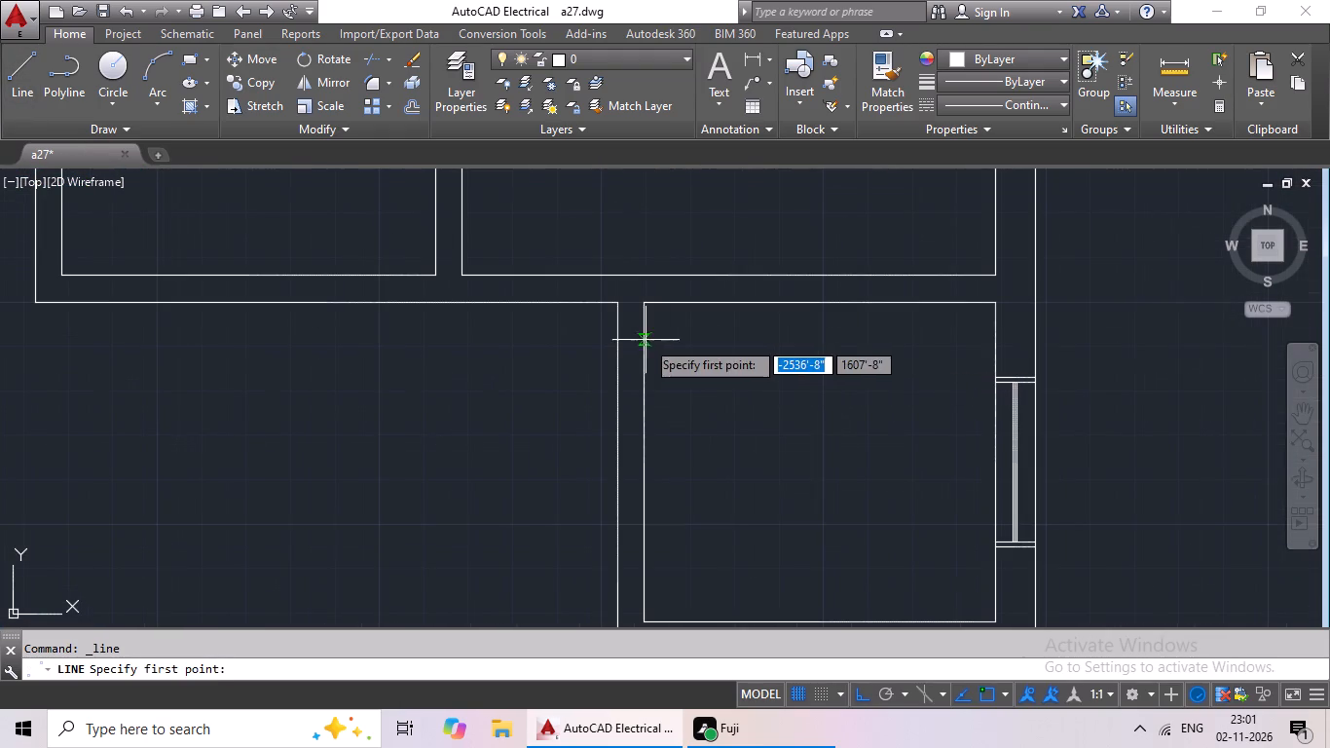
{"action": "double_click", "coordinate": [618, 339]}
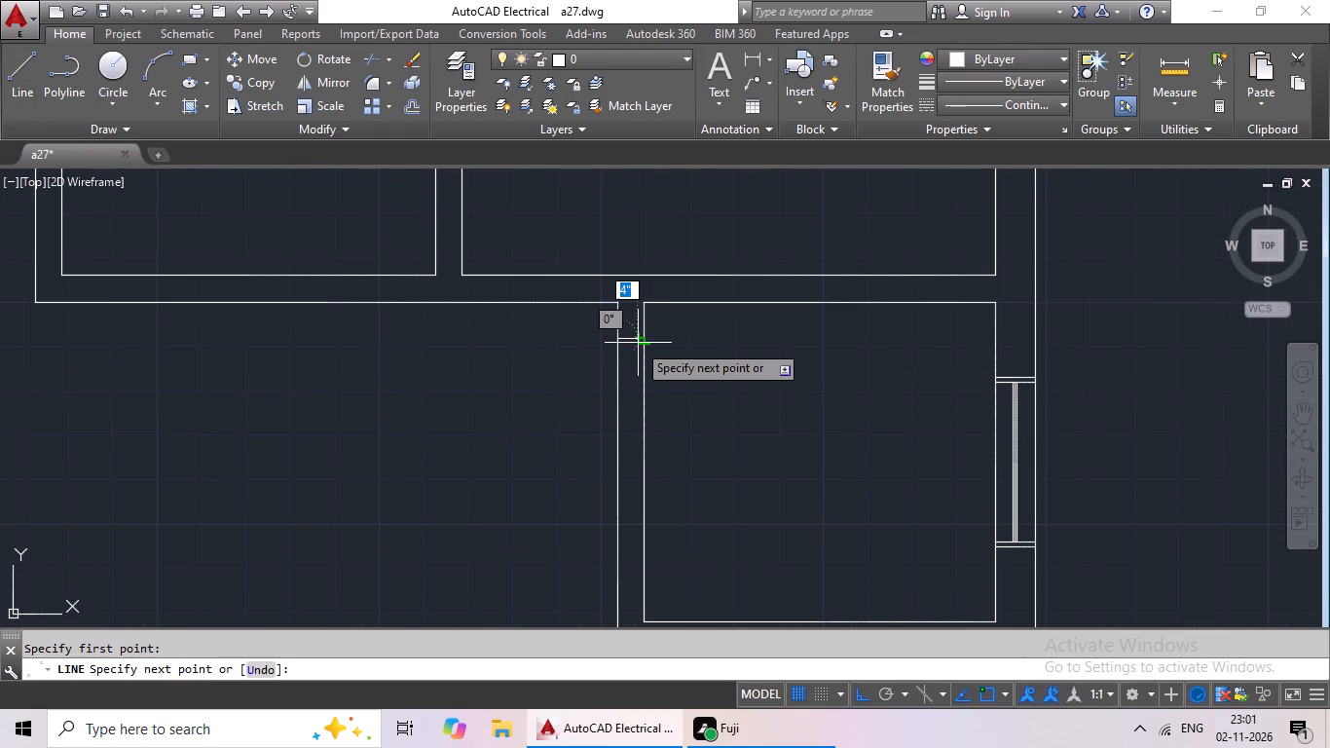
{"action": "left_click", "coordinate": [644, 344]}
{"action": "key", "text": "Escape"}
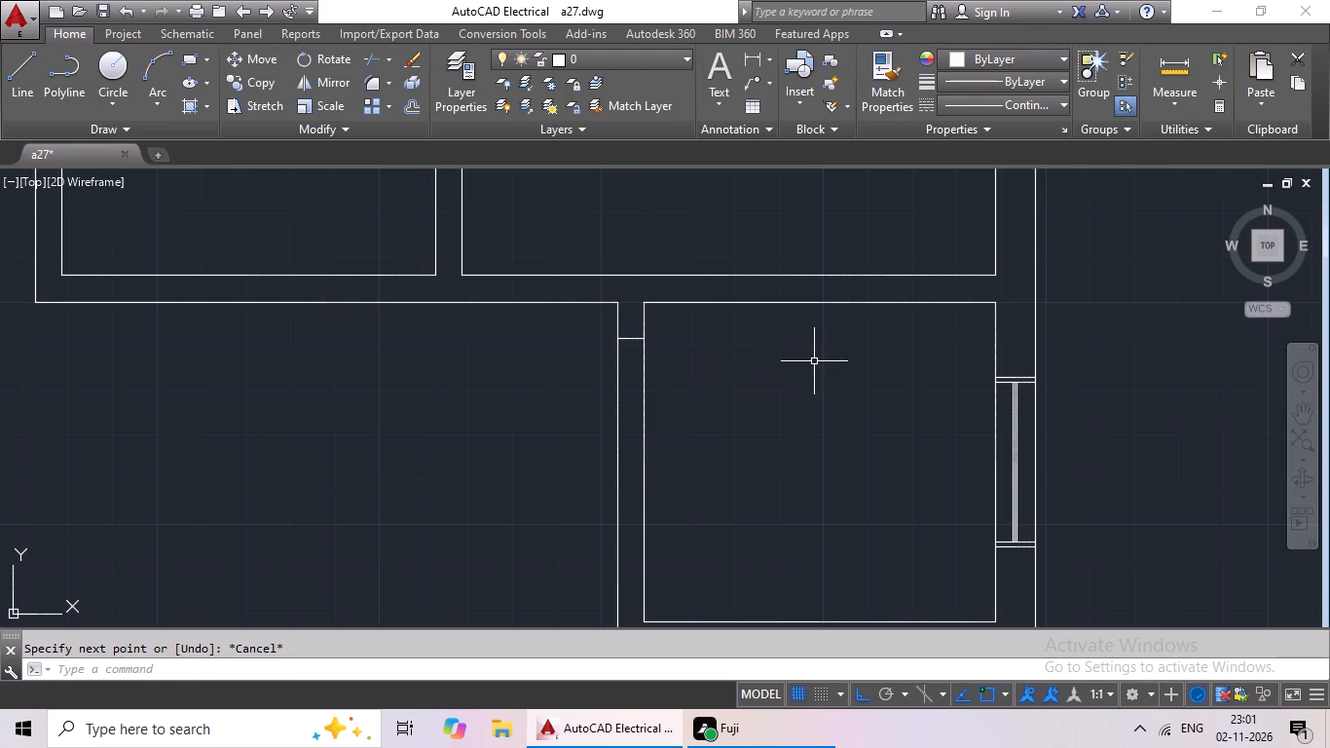
Draw a second line across the east kitchen's west wall, slightly north of the room's inner southwest corner.
{"action": "left_click_drag", "start_coordinate": [21, 77], "coordinate": [28, 93]}
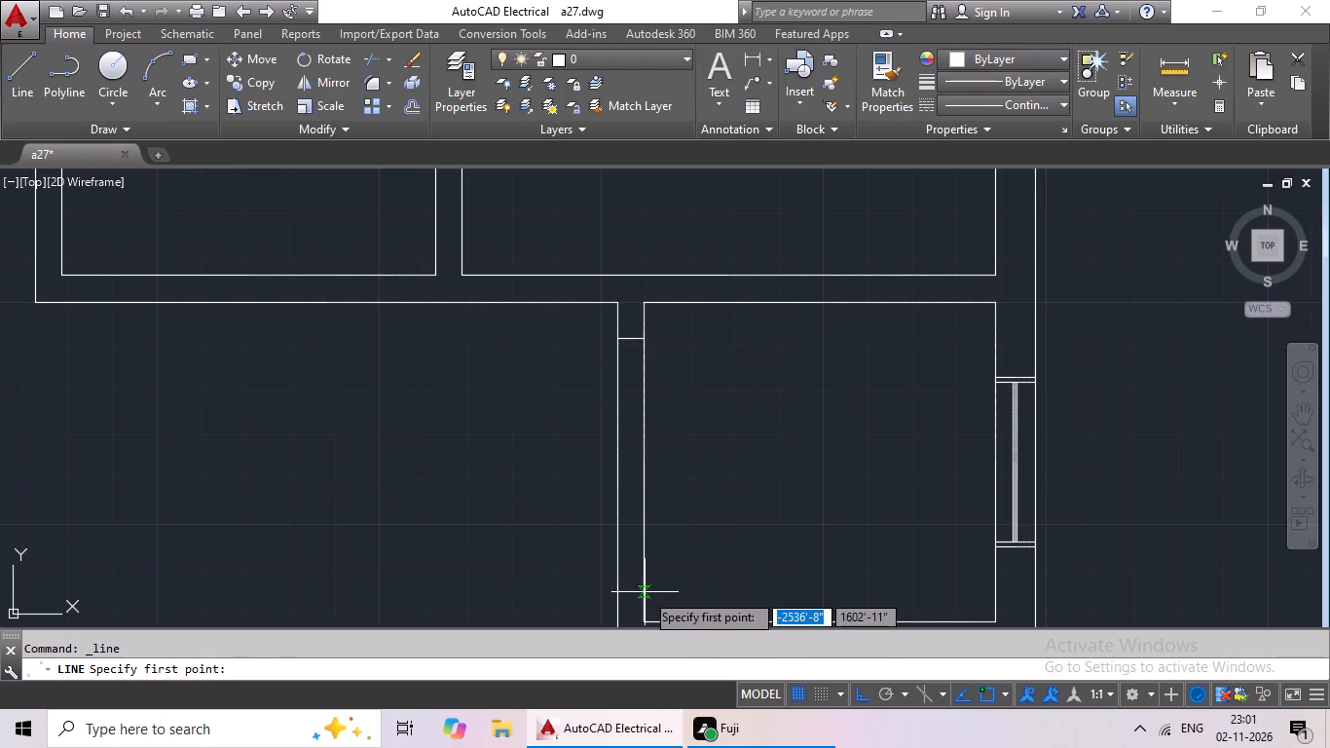
{"action": "middle_click_drag", "start_coordinate": [647, 548], "coordinate": [647, 429]}
{"action": "left_click", "coordinate": [618, 457]}
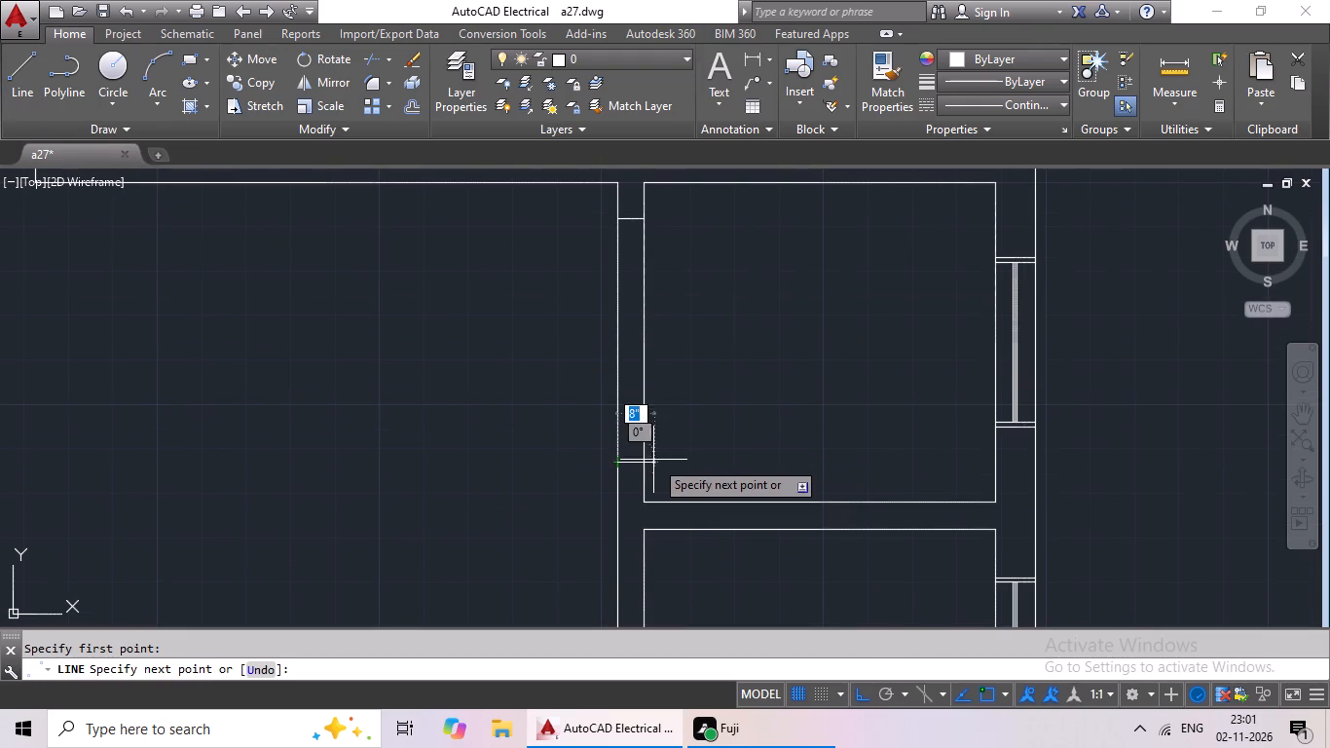
{"action": "left_click", "coordinate": [641, 460]}
{"action": "key", "text": "Escape"}
Draw a vertical line joining the midpoints of the two lines across the east kitchen's west wall.
{"action": "scroll", "coordinate": [765, 439], "scroll_direction": "down", "scroll_amount": 2}
{"action": "middle_click_drag", "start_coordinate": [731, 549], "coordinate": [722, 569]}
{"action": "scroll", "coordinate": [730, 271], "scroll_direction": "down", "scroll_amount": 2}
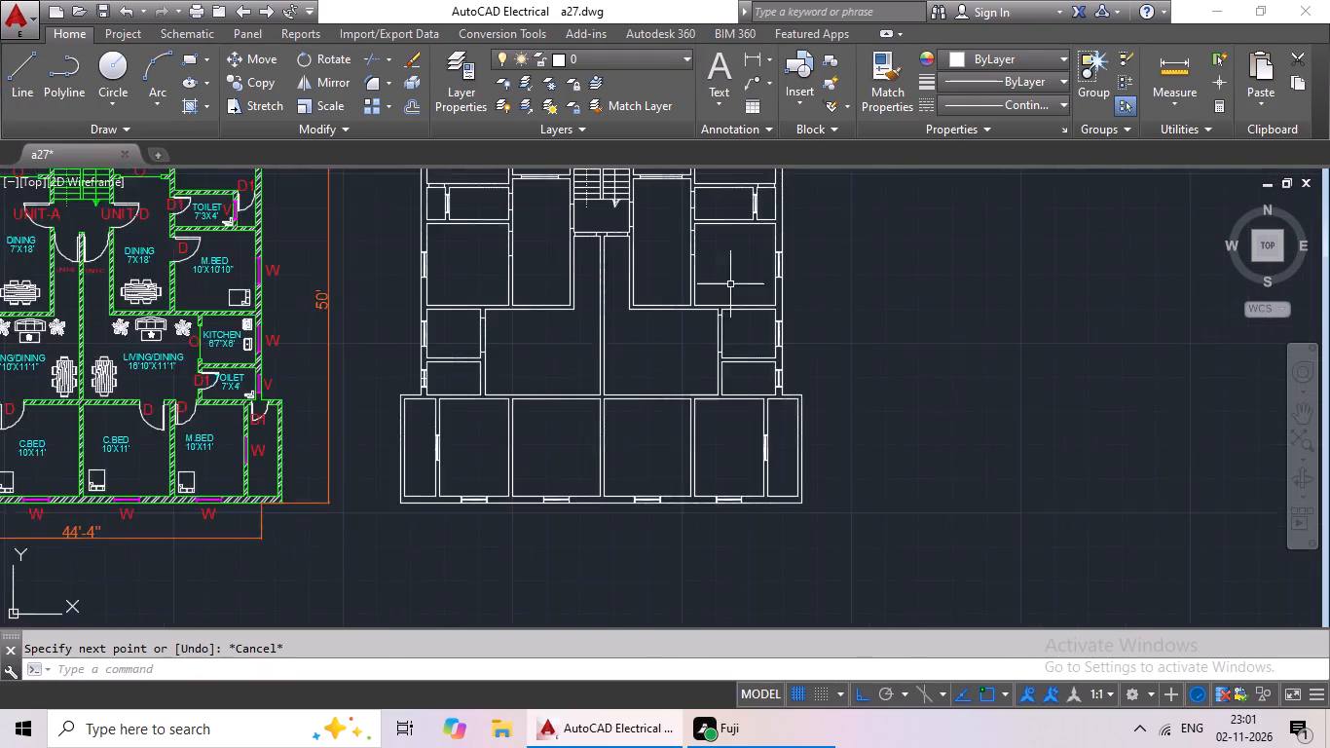
{"action": "middle_click_drag", "start_coordinate": [729, 292], "coordinate": [703, 386]}
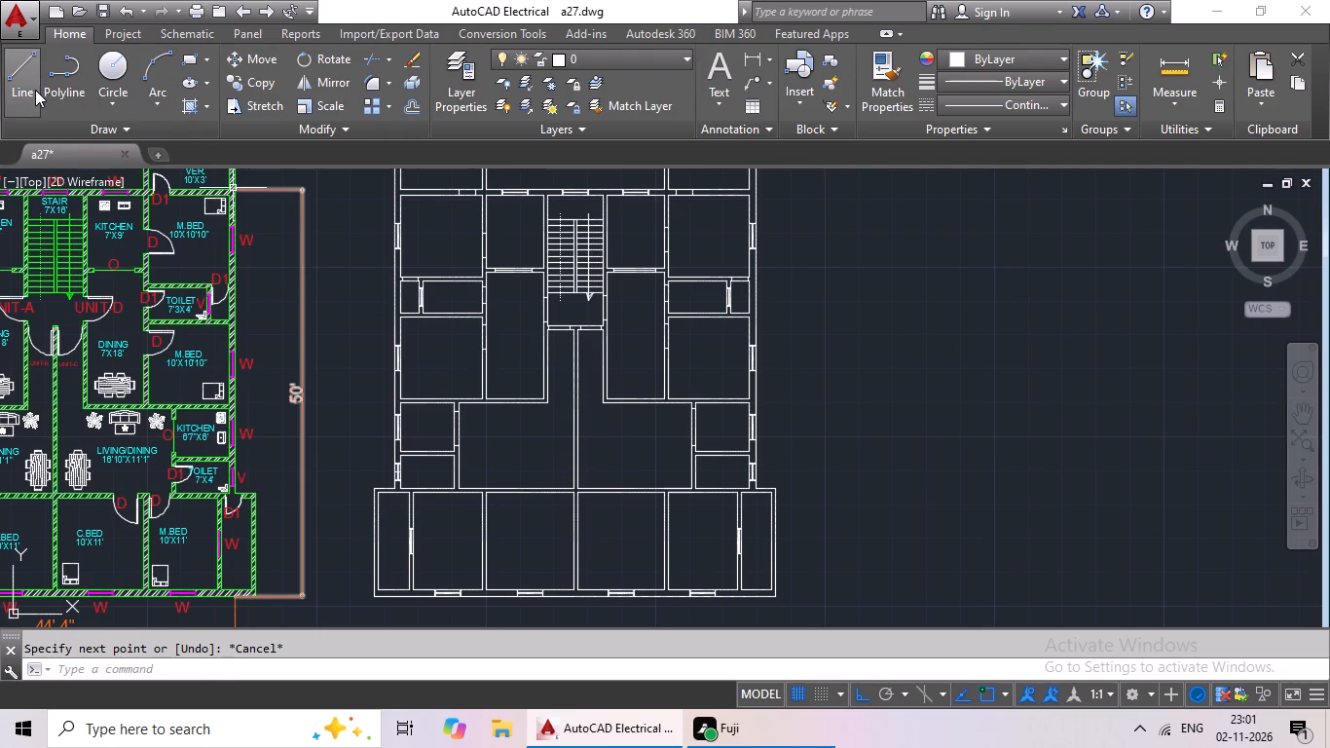
{"action": "left_click", "coordinate": [35, 89]}
{"action": "scroll", "coordinate": [686, 422], "scroll_direction": "up", "scroll_amount": 3}
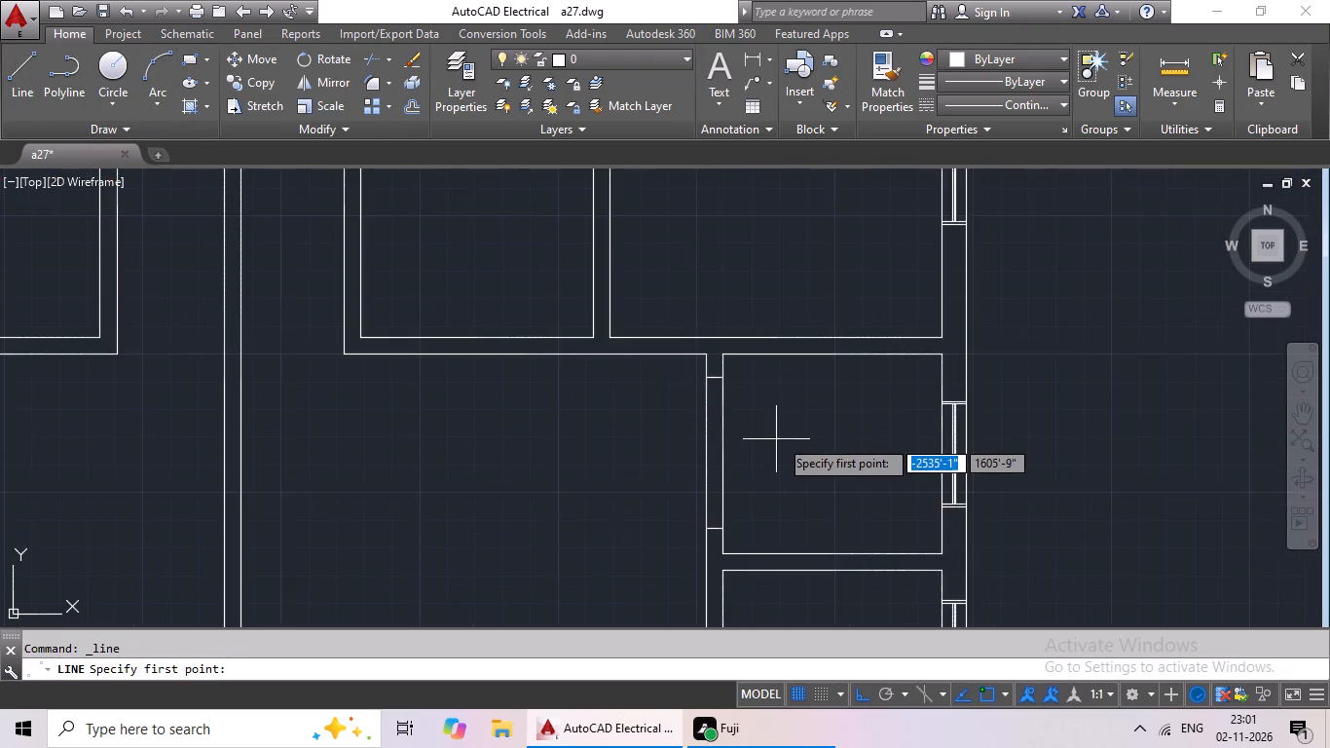
{"action": "scroll", "coordinate": [783, 437], "scroll_direction": "up", "scroll_amount": 1}
{"action": "middle_click_drag", "start_coordinate": [733, 415], "coordinate": [641, 379]}
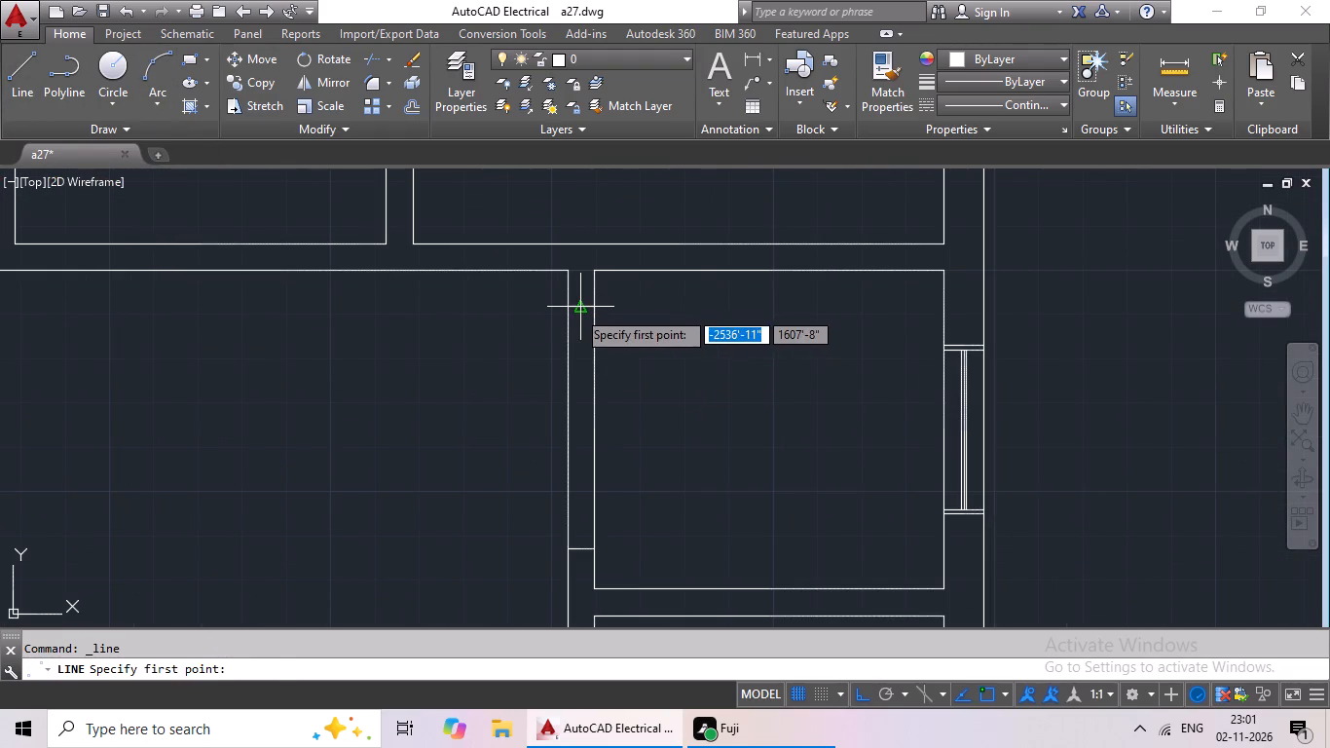
{"action": "left_click", "coordinate": [576, 310]}
{"action": "left_click", "coordinate": [577, 546]}
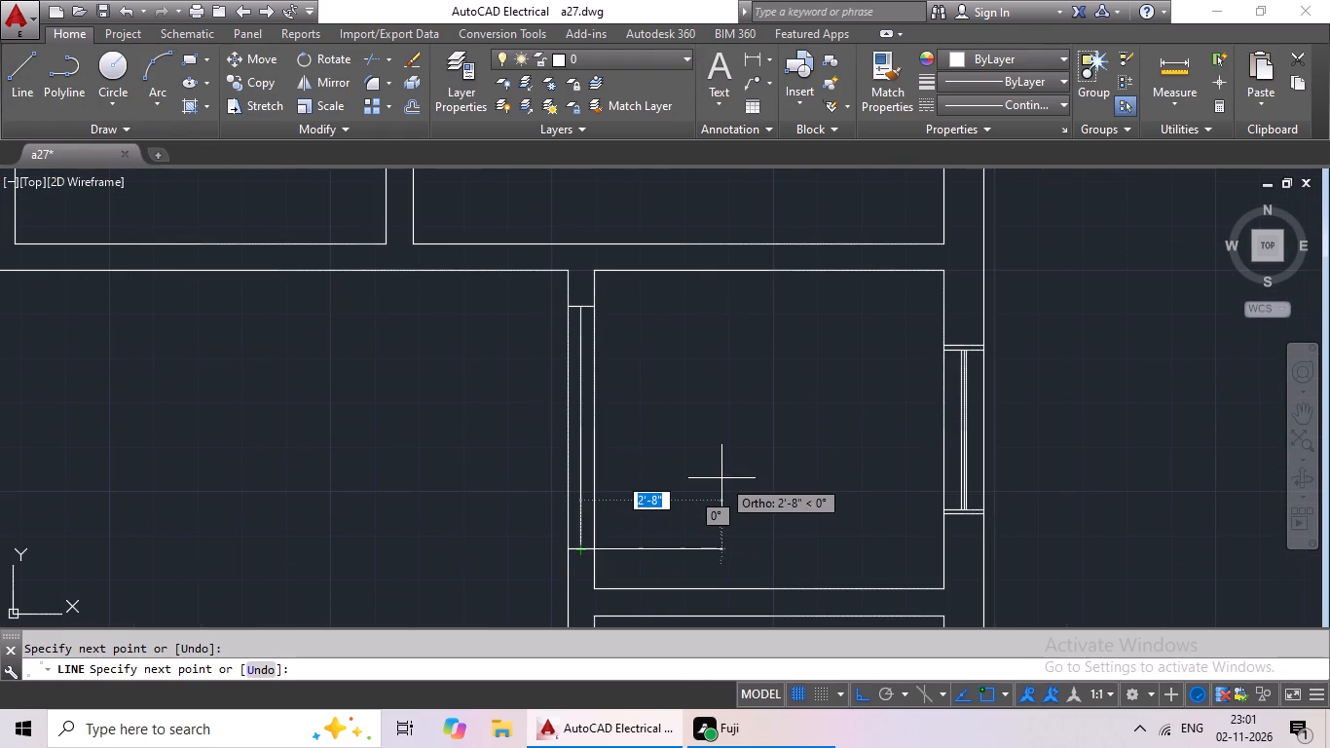
{"action": "key", "text": "Escape"}
Draw a vertical line joining the midpoints of the two lines across the west kitchen's east wall.
{"action": "scroll", "coordinate": [721, 480], "scroll_direction": "down", "scroll_amount": 3}
{"action": "left_click", "coordinate": [10, 79]}
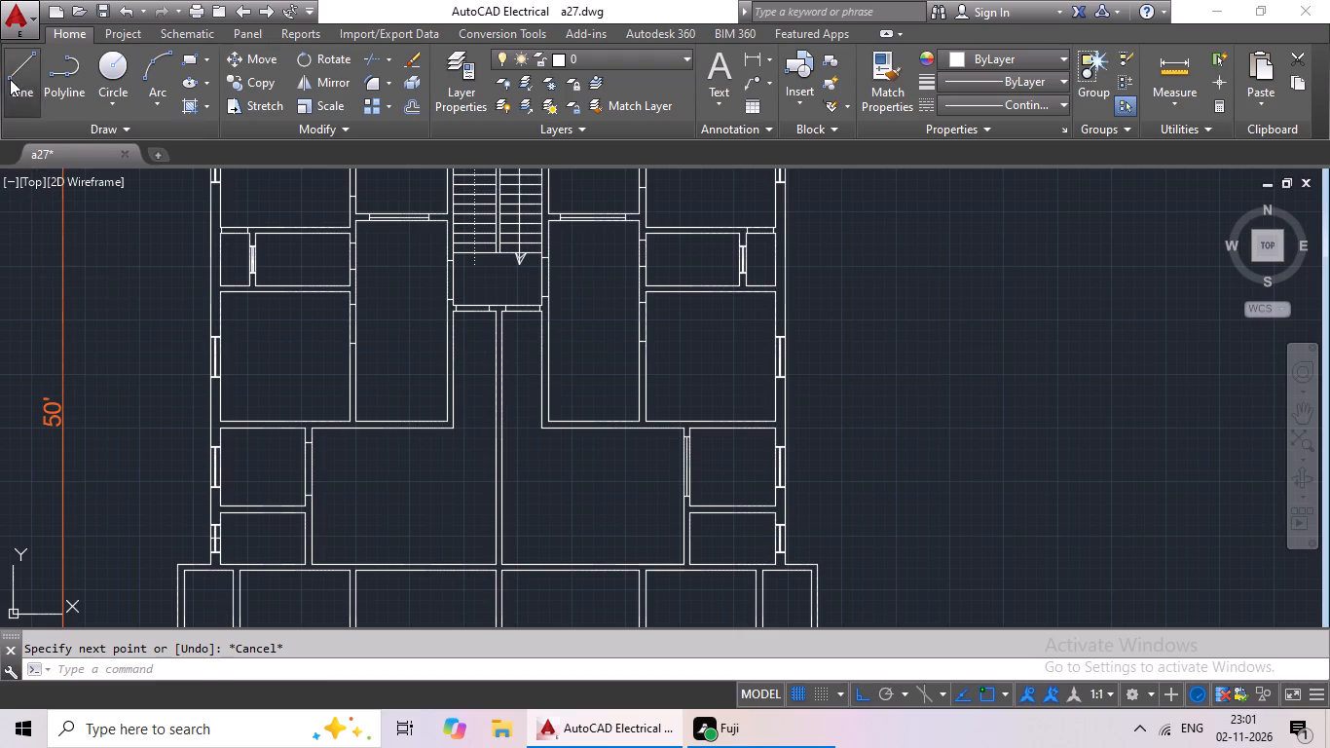
{"action": "middle_click_drag", "start_coordinate": [378, 499], "coordinate": [528, 483]}
{"action": "scroll", "coordinate": [467, 451], "scroll_direction": "up", "scroll_amount": 3}
{"action": "left_click", "coordinate": [427, 359]}
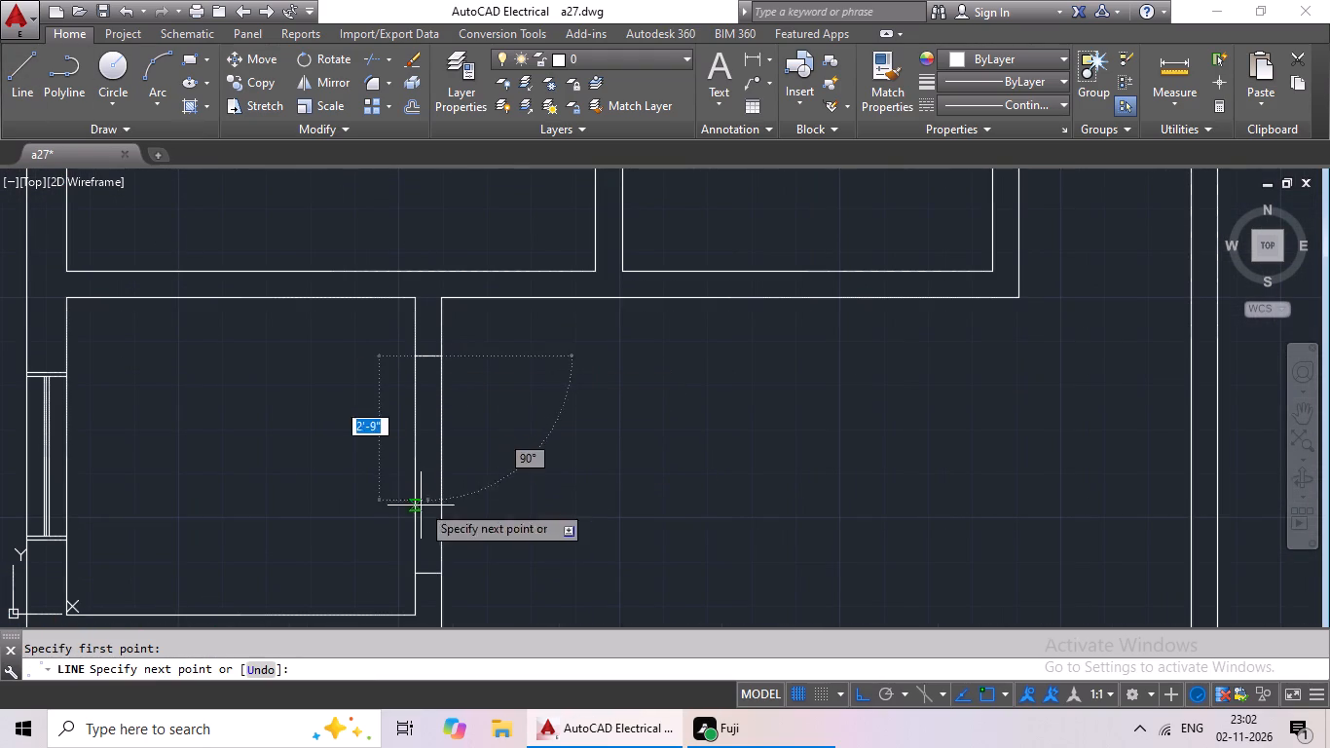
{"action": "left_click", "coordinate": [430, 577]}
{"action": "key", "text": "Escape"}
Draw a line across the east wall of the toilet below the west kitchen, slightly south of its inner northeast corner.
{"action": "scroll", "coordinate": [743, 534], "scroll_direction": "down", "scroll_amount": 3}
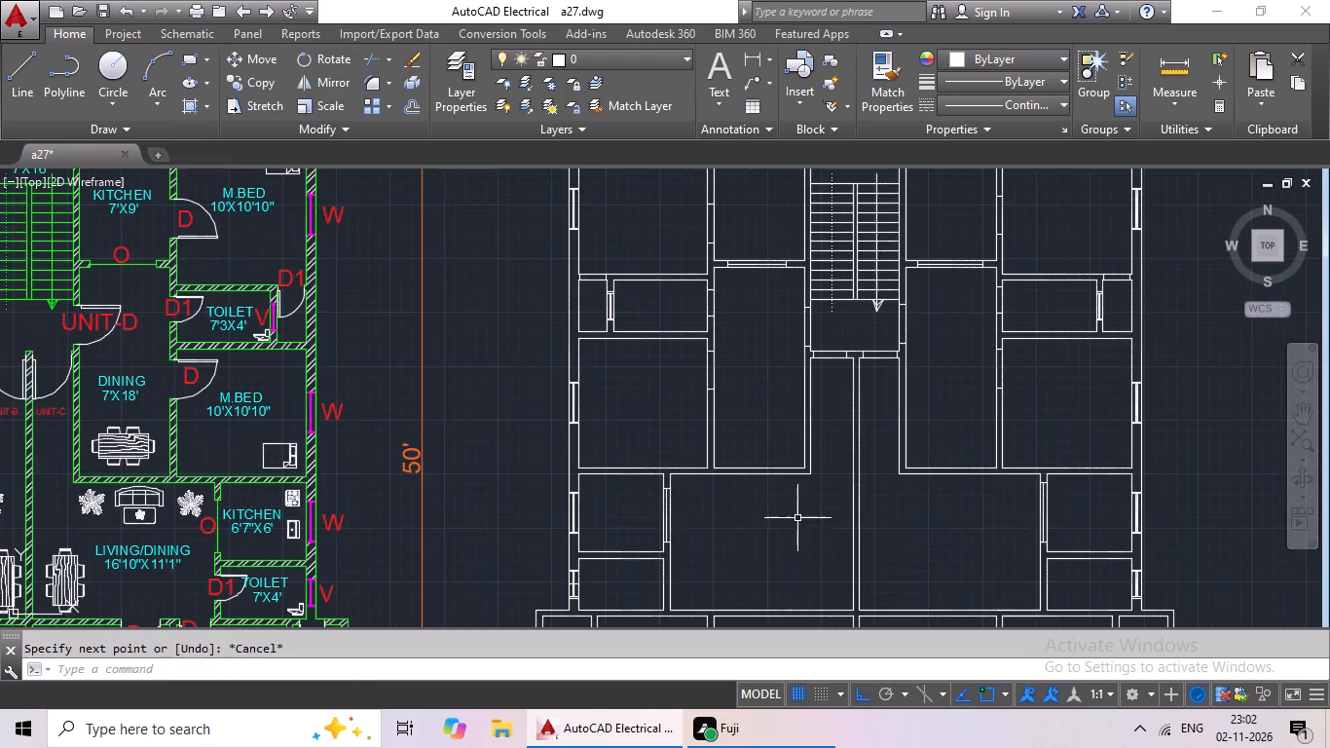
{"action": "middle_click_drag", "start_coordinate": [797, 517], "coordinate": [582, 494]}
{"action": "scroll", "coordinate": [587, 503], "scroll_direction": "down", "scroll_amount": 1}
{"action": "middle_click_drag", "start_coordinate": [591, 507], "coordinate": [648, 423]}
{"action": "middle_click_drag", "start_coordinate": [662, 429], "coordinate": [617, 436]}
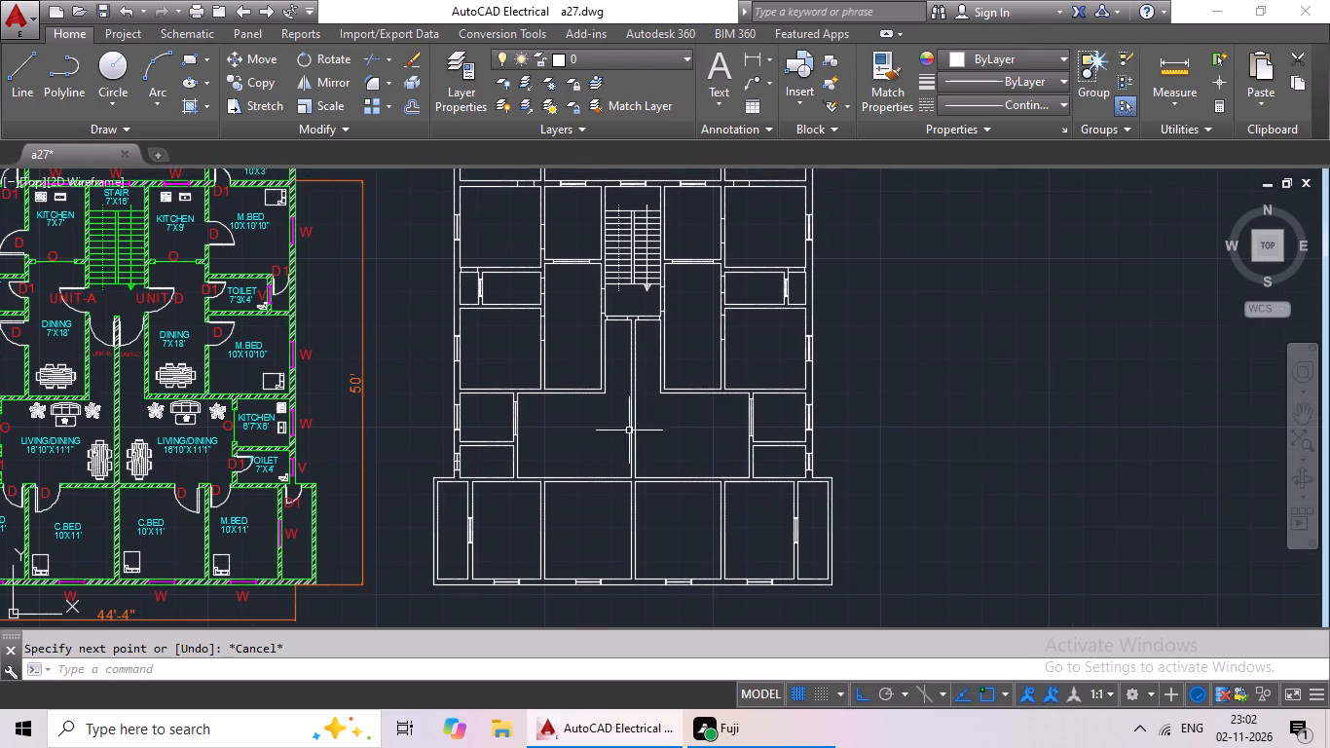
{"action": "left_click", "coordinate": [17, 81]}
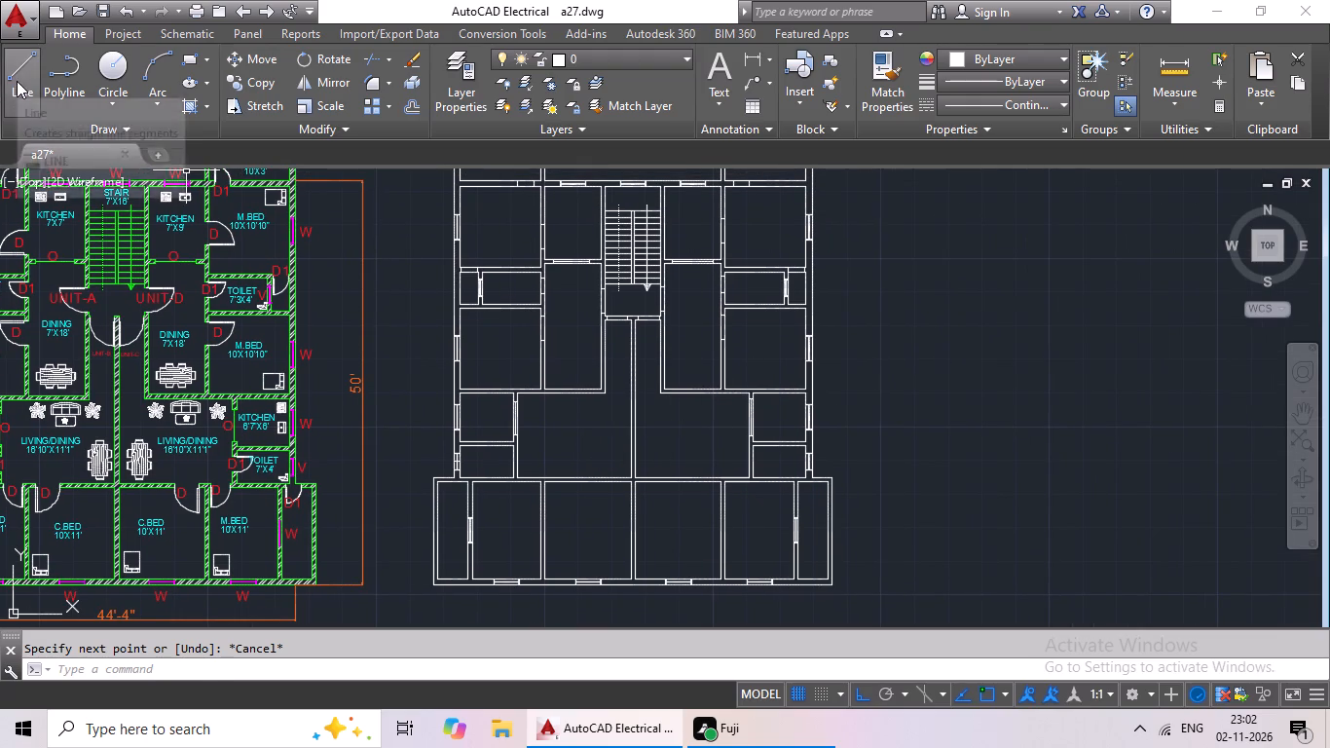
{"action": "scroll", "coordinate": [347, 259], "scroll_direction": "down", "scroll_amount": 1}
{"action": "middle_click_drag", "start_coordinate": [355, 275], "coordinate": [499, 271]}
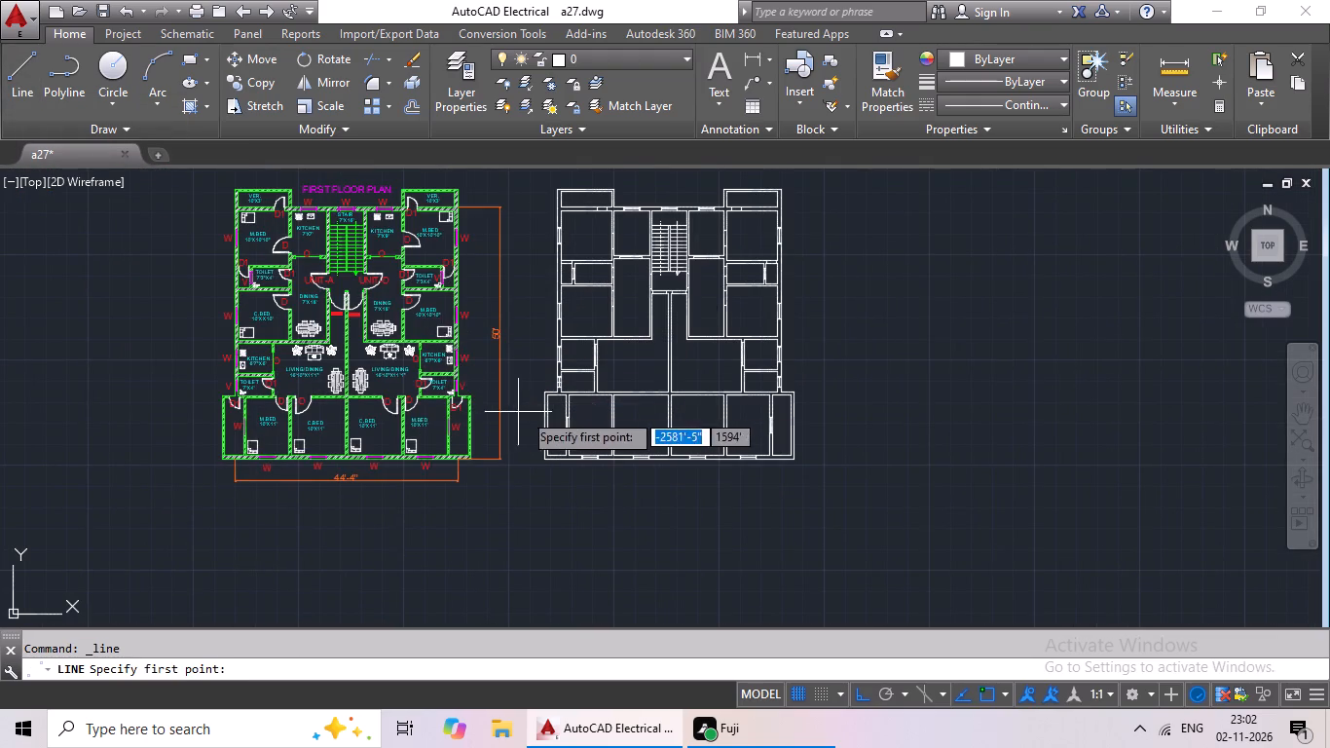
{"action": "scroll", "coordinate": [619, 376], "scroll_direction": "up", "scroll_amount": 4}
{"action": "scroll", "coordinate": [563, 362], "scroll_direction": "down", "scroll_amount": 3}
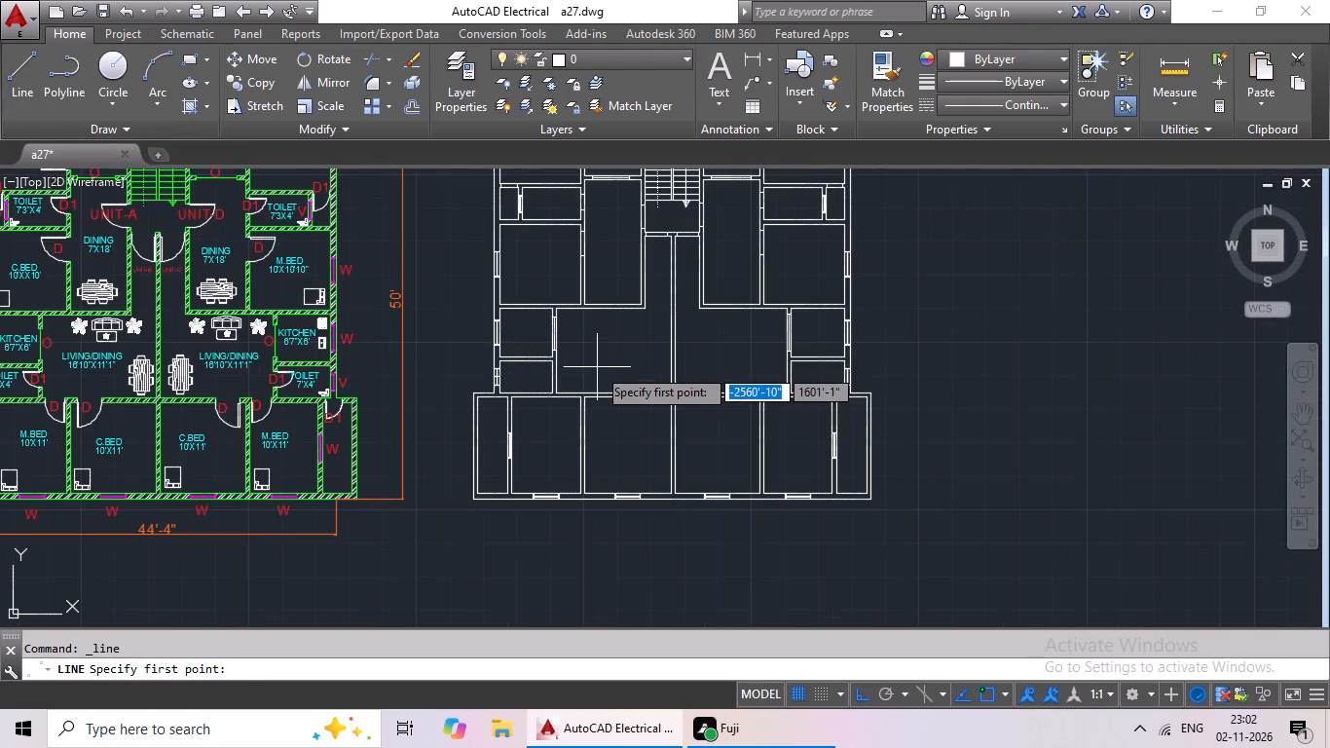
{"action": "middle_click_drag", "start_coordinate": [691, 365], "coordinate": [701, 362]}
{"action": "scroll", "coordinate": [616, 369], "scroll_direction": "up", "scroll_amount": 2}
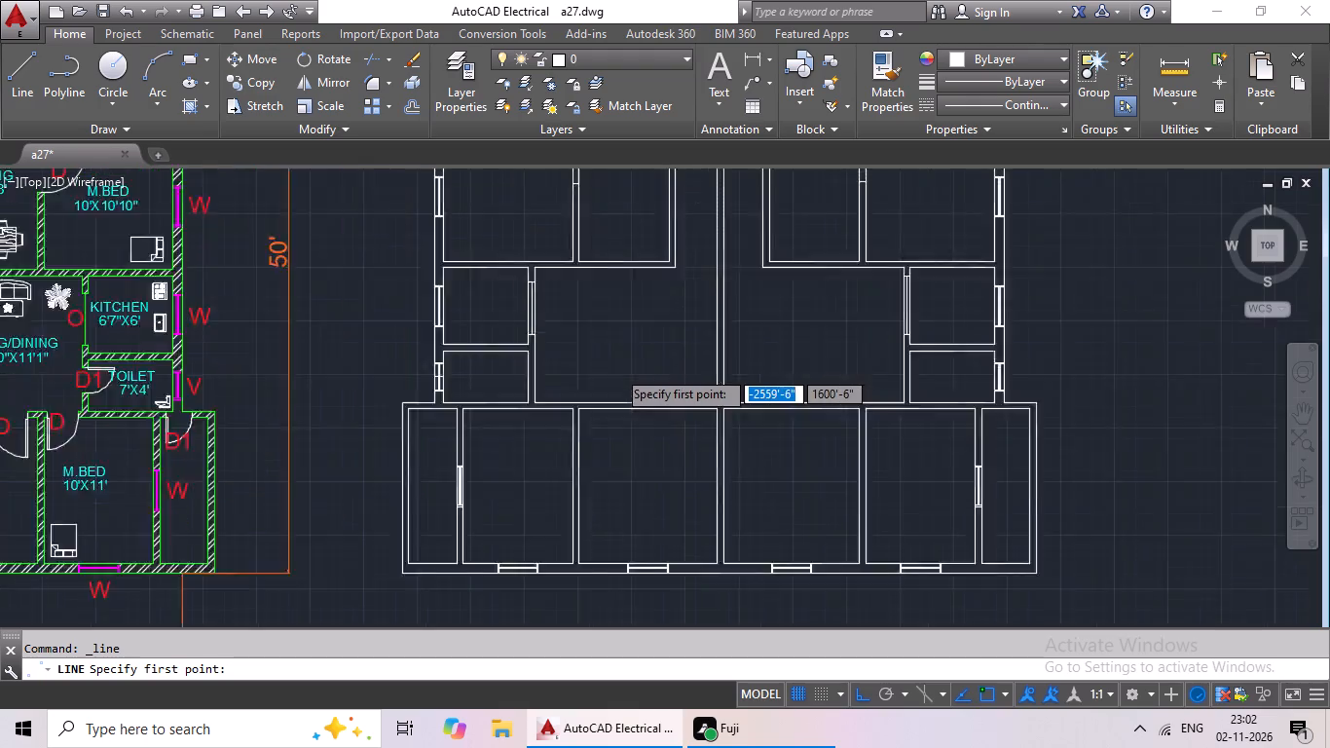
{"action": "scroll", "coordinate": [616, 369], "scroll_direction": "up", "scroll_amount": 2}
{"action": "middle_click_drag", "start_coordinate": [393, 349], "coordinate": [588, 366]}
{"action": "scroll", "coordinate": [477, 342], "scroll_direction": "up", "scroll_amount": 2}
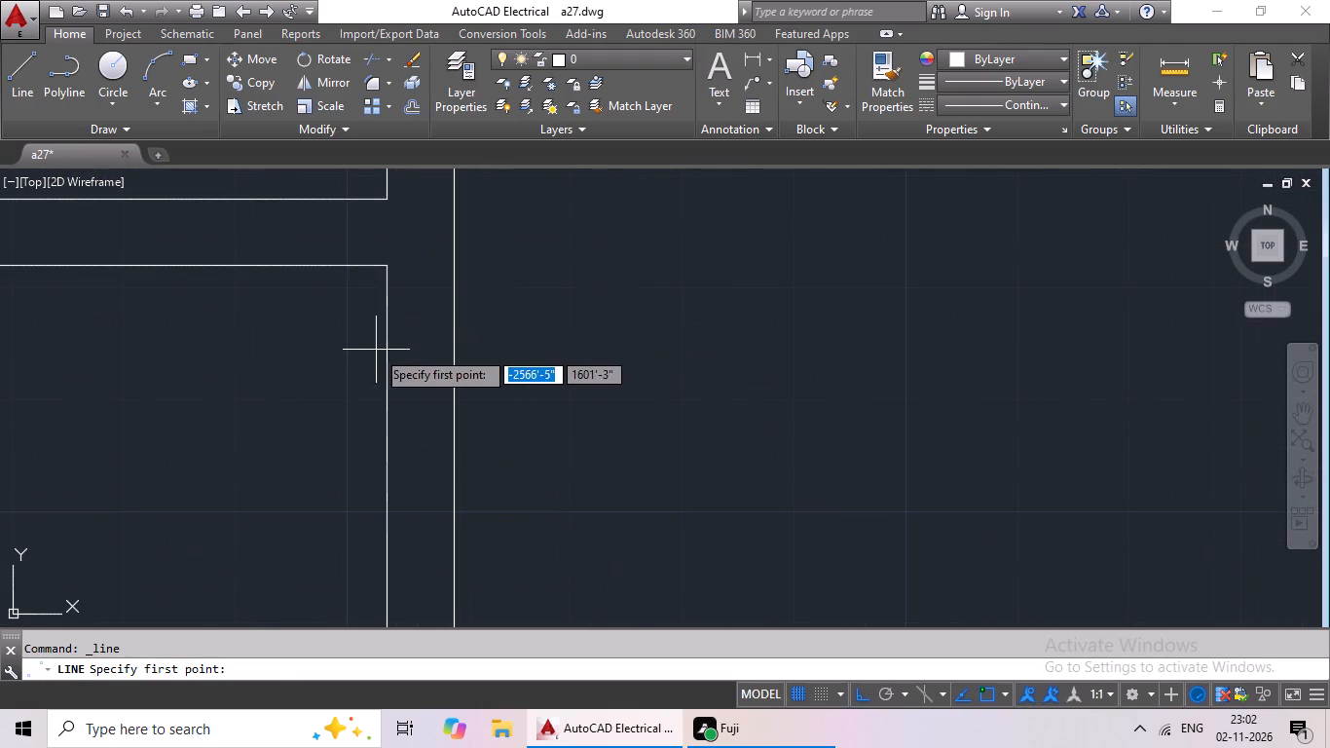
{"action": "left_click", "coordinate": [385, 344]}
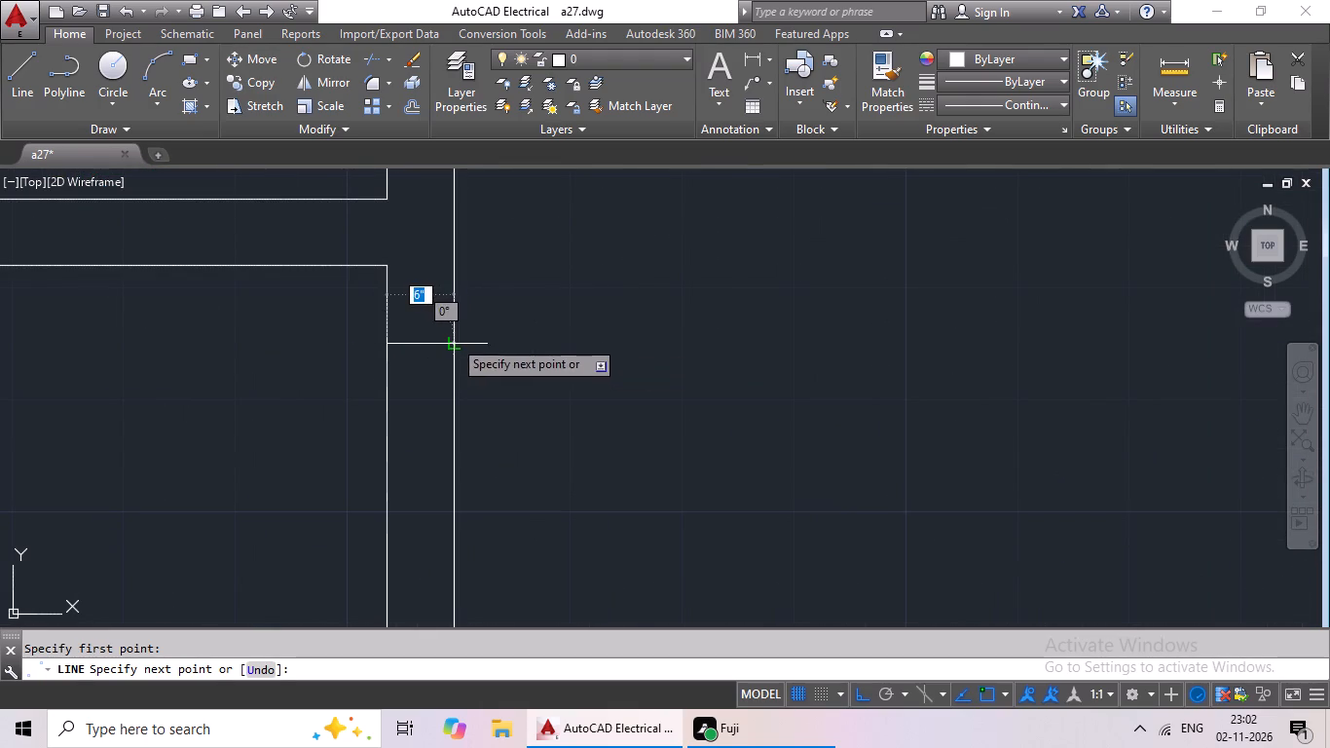
{"action": "left_click", "coordinate": [453, 339]}
{"action": "key", "text": "Escape"}
Offset the line across the east wall of the toilet below the west kitchen 2' to the south.
{"action": "key", "text": "o"}
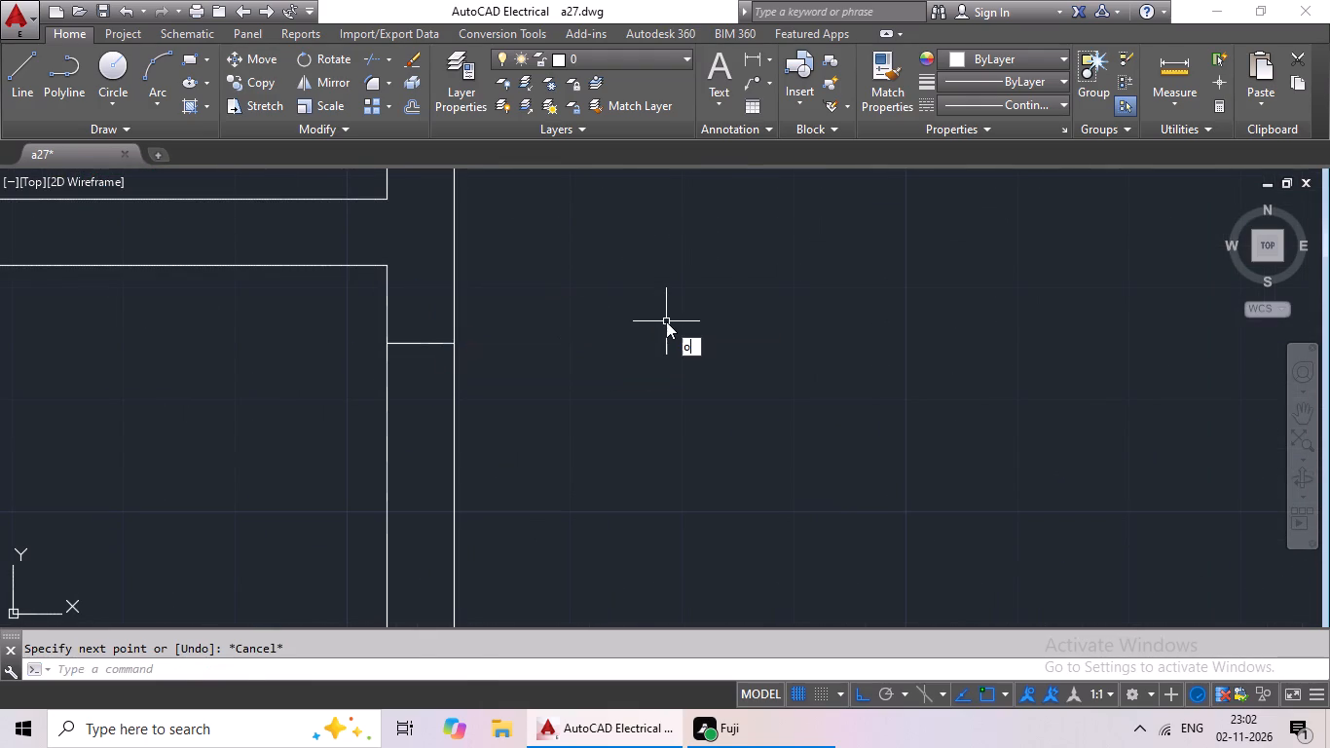
{"action": "key", "text": "Return"}
{"action": "type", "text": "2'"}
{"action": "key", "text": "Return"}
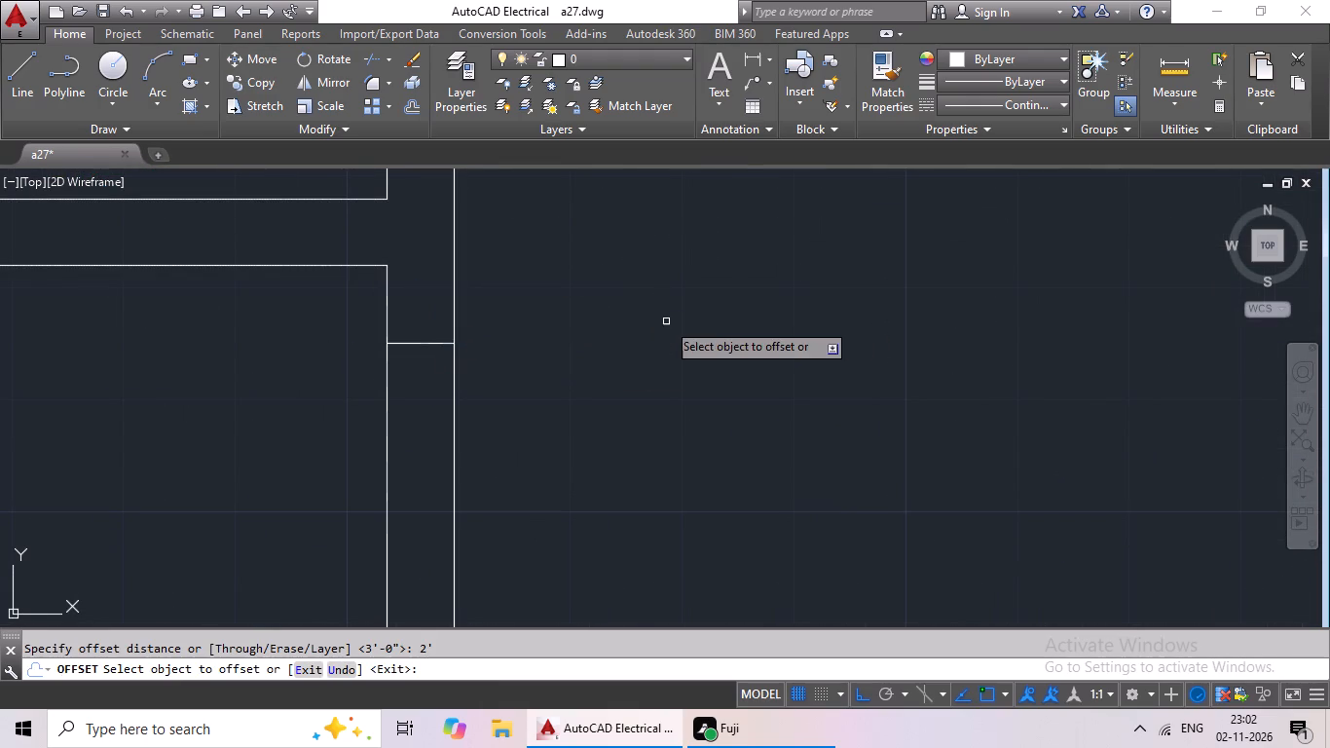
{"action": "left_click", "coordinate": [417, 346]}
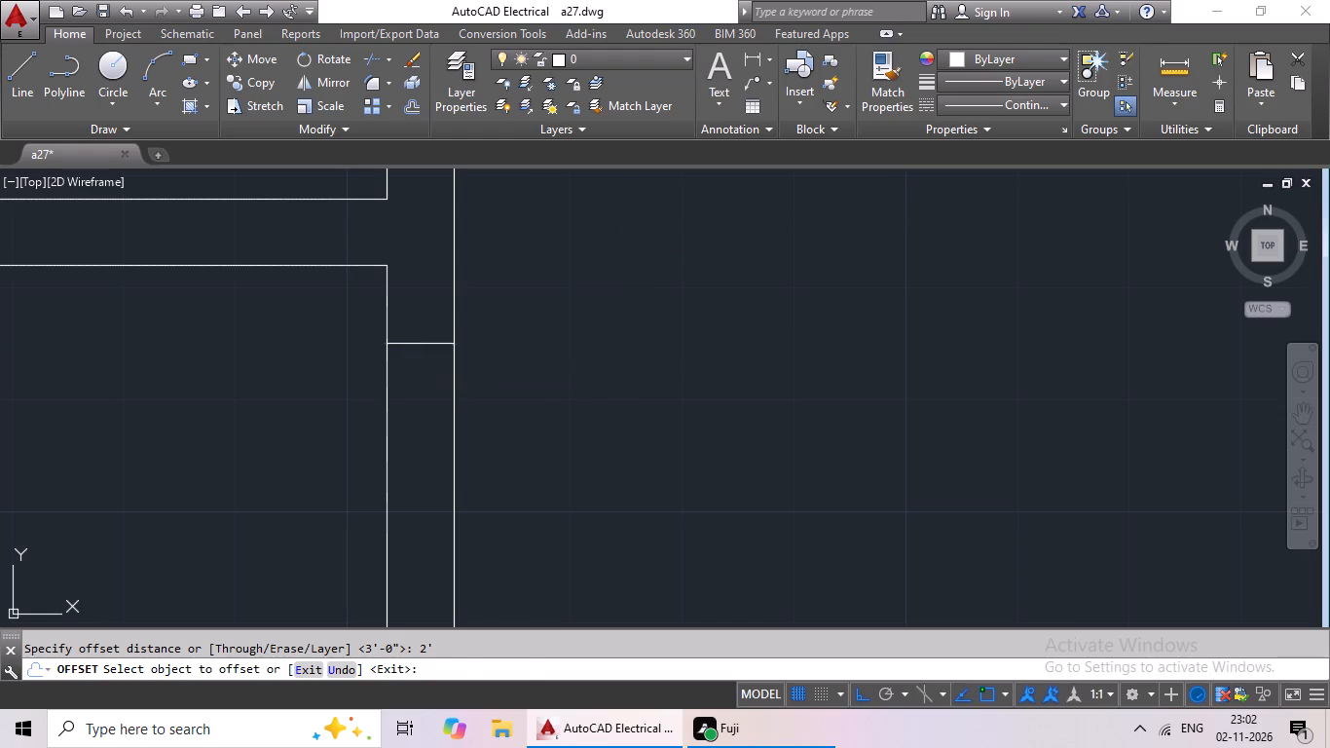
{"action": "left_click", "coordinate": [415, 354]}
{"action": "scroll", "coordinate": [427, 419], "scroll_direction": "down", "scroll_amount": 2}
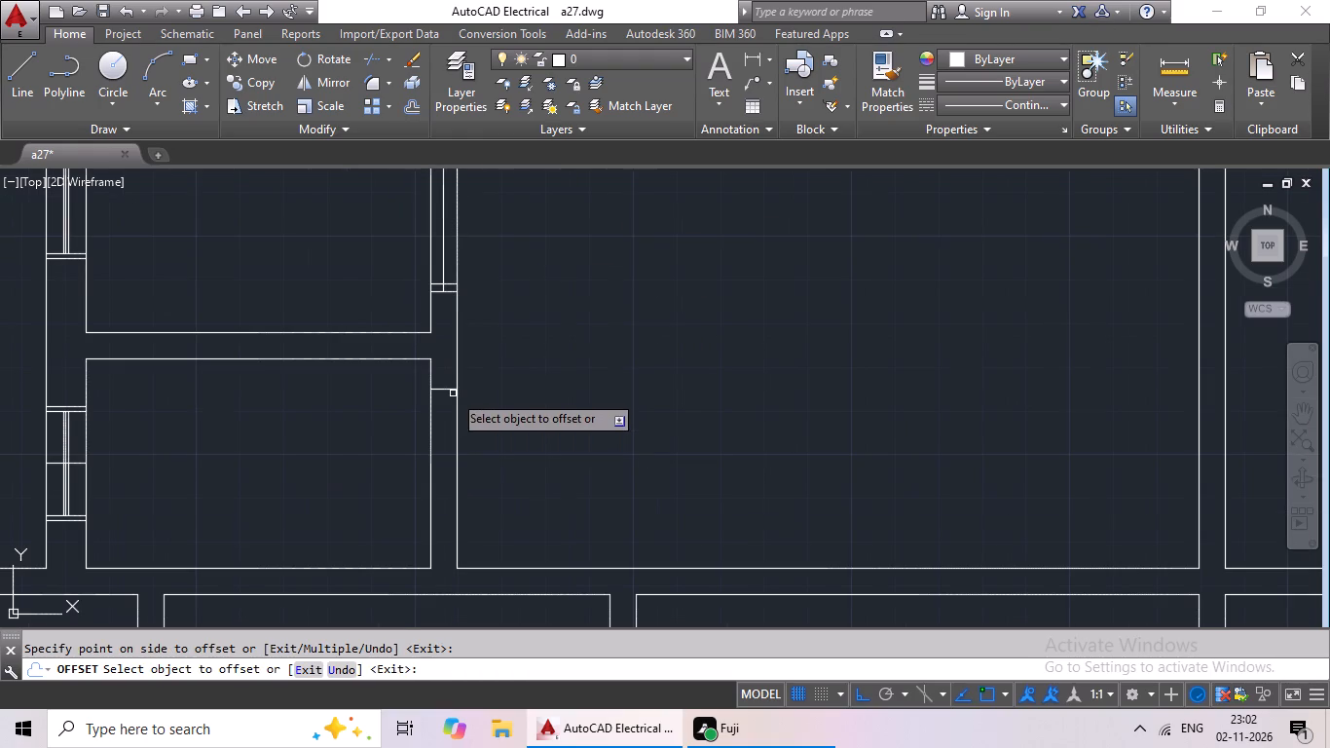
{"action": "left_click", "coordinate": [448, 391]}
{"action": "left_click", "coordinate": [446, 410]}
{"action": "scroll", "coordinate": [479, 402], "scroll_direction": "down", "scroll_amount": 1}
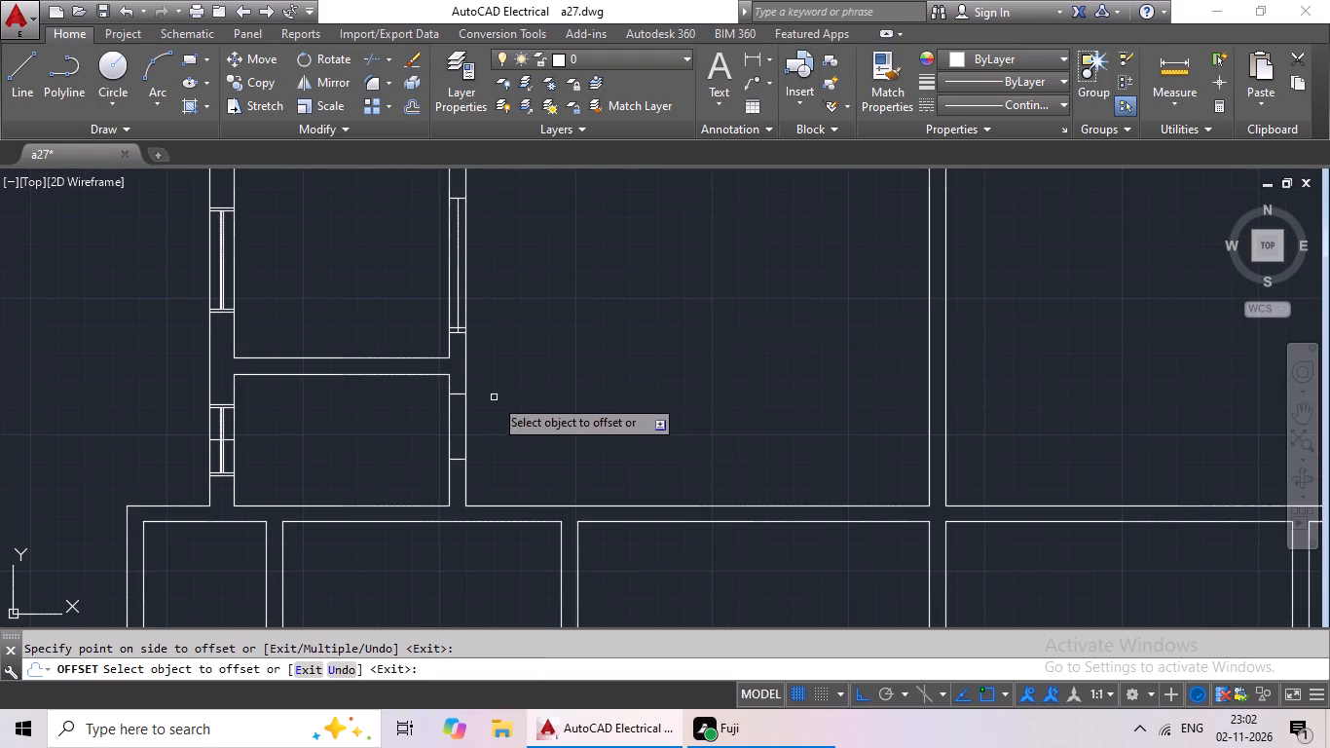
{"action": "middle_click_drag", "start_coordinate": [508, 387], "coordinate": [494, 412]}
{"action": "key", "text": "Escape"}
Delete the northern of the two closely spaced lines at the south end of the west kitchen's east wall opening.
{"action": "scroll", "coordinate": [447, 362], "scroll_direction": "up", "scroll_amount": 4}
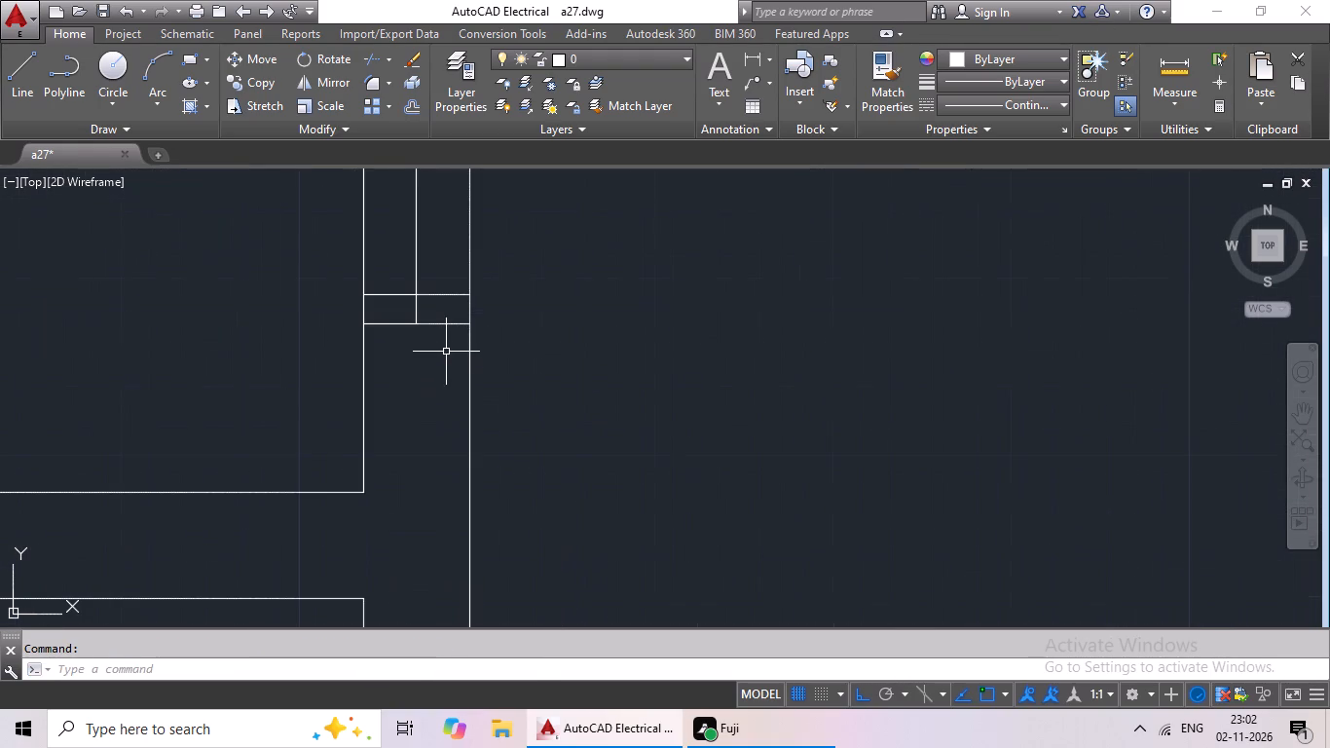
{"action": "left_click", "coordinate": [450, 323]}
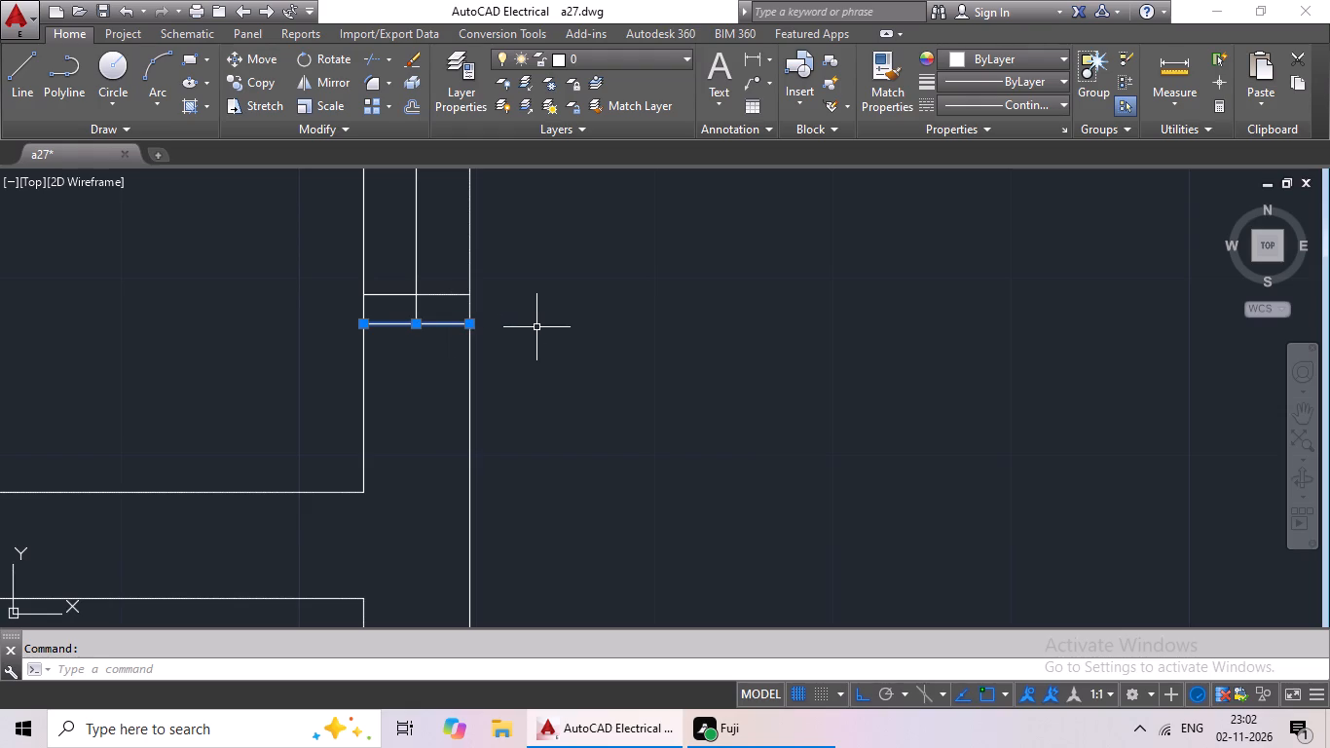
{"action": "scroll", "coordinate": [523, 323], "scroll_direction": "down", "scroll_amount": 1}
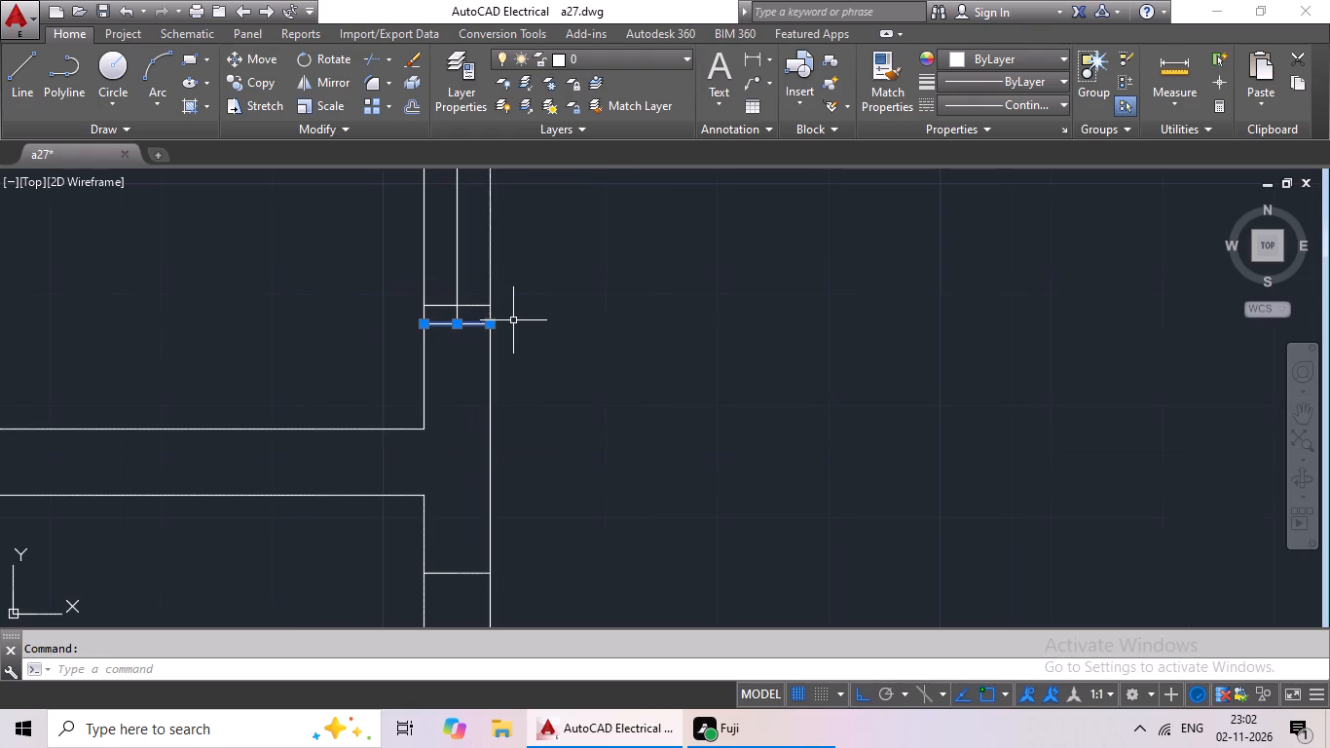
{"action": "key", "text": "Escape"}
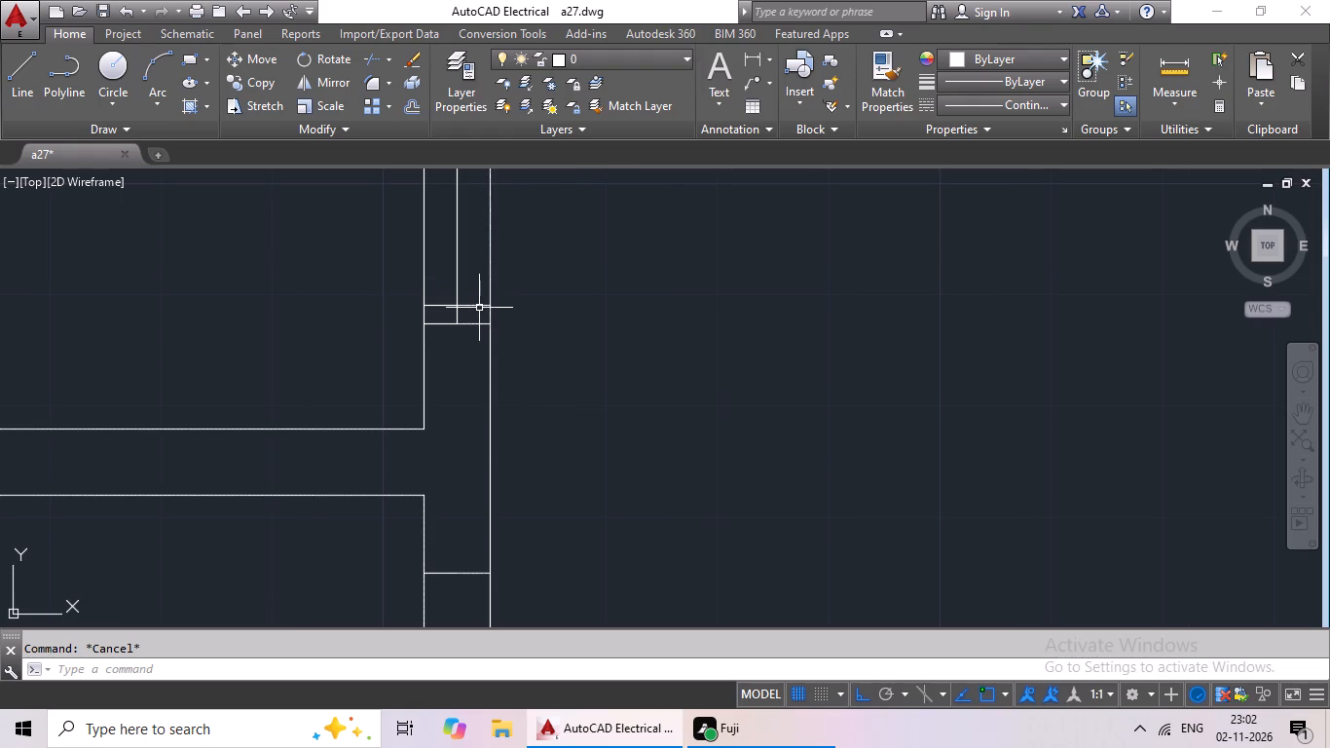
{"action": "left_click", "coordinate": [479, 307]}
{"action": "key", "text": "Delete"}
{"action": "scroll", "coordinate": [566, 323], "scroll_direction": "down", "scroll_amount": 2}
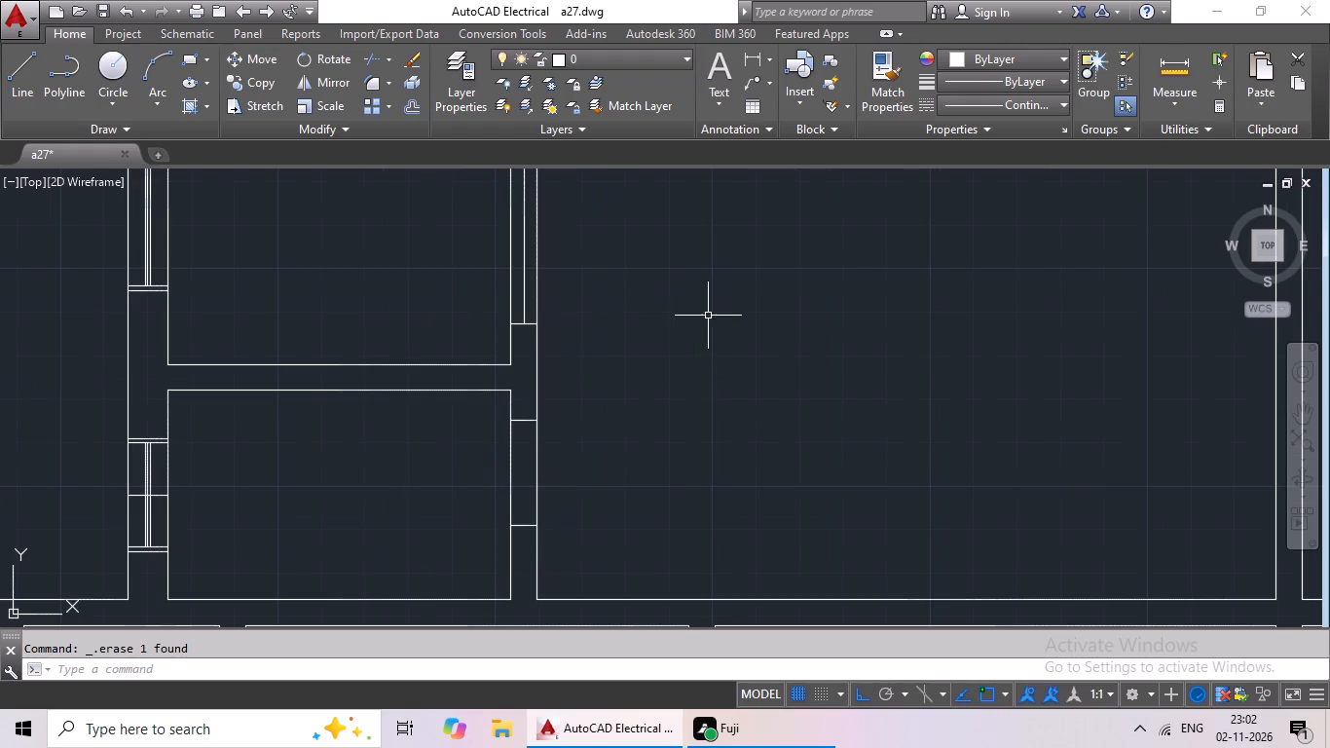
Draw a line across the west wall of the toilet below the east kitchen, slightly south of its inner northwest corner.
{"action": "middle_click_drag", "start_coordinate": [726, 313], "coordinate": [548, 322]}
{"action": "left_click_drag", "start_coordinate": [26, 82], "coordinate": [26, 92]}
{"action": "scroll", "coordinate": [921, 354], "scroll_direction": "down", "scroll_amount": 3}
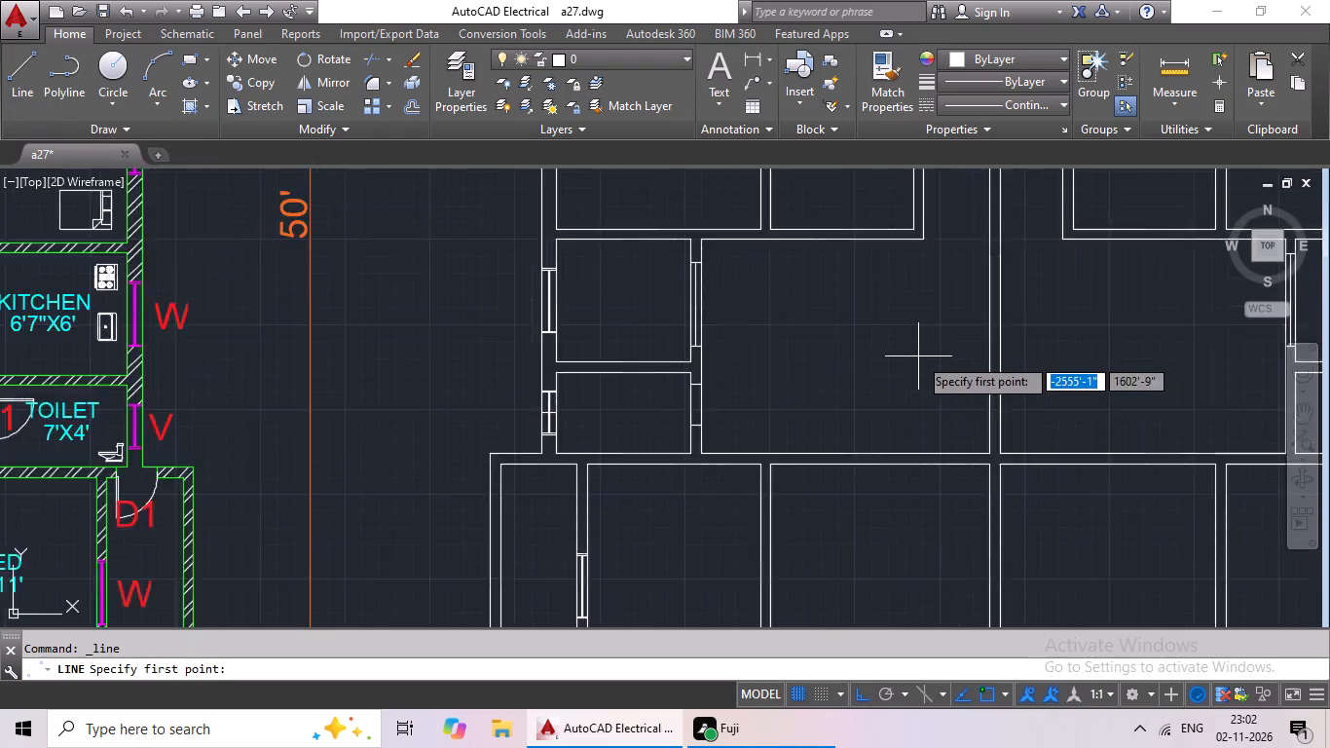
{"action": "middle_click_drag", "start_coordinate": [913, 364], "coordinate": [723, 368]}
{"action": "middle_click_drag", "start_coordinate": [836, 373], "coordinate": [668, 379]}
{"action": "scroll", "coordinate": [811, 394], "scroll_direction": "up", "scroll_amount": 4}
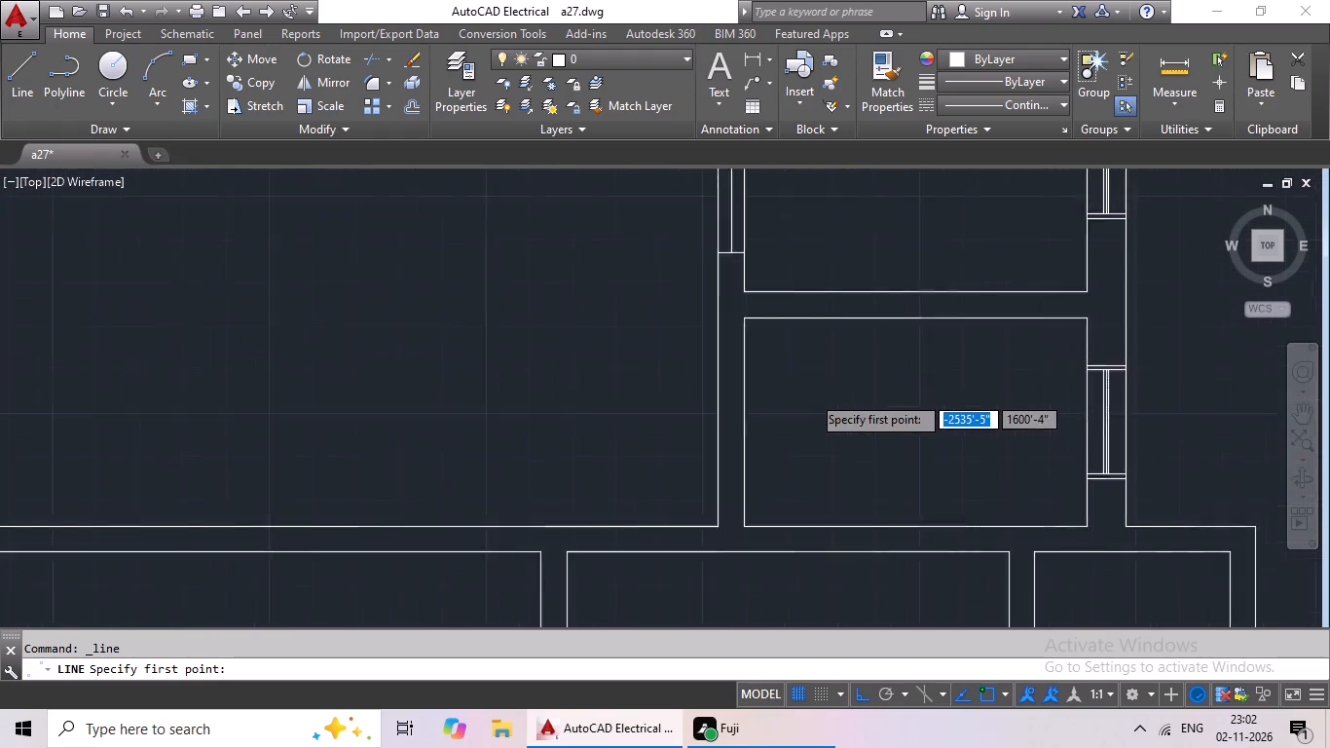
{"action": "left_click", "coordinate": [667, 314]}
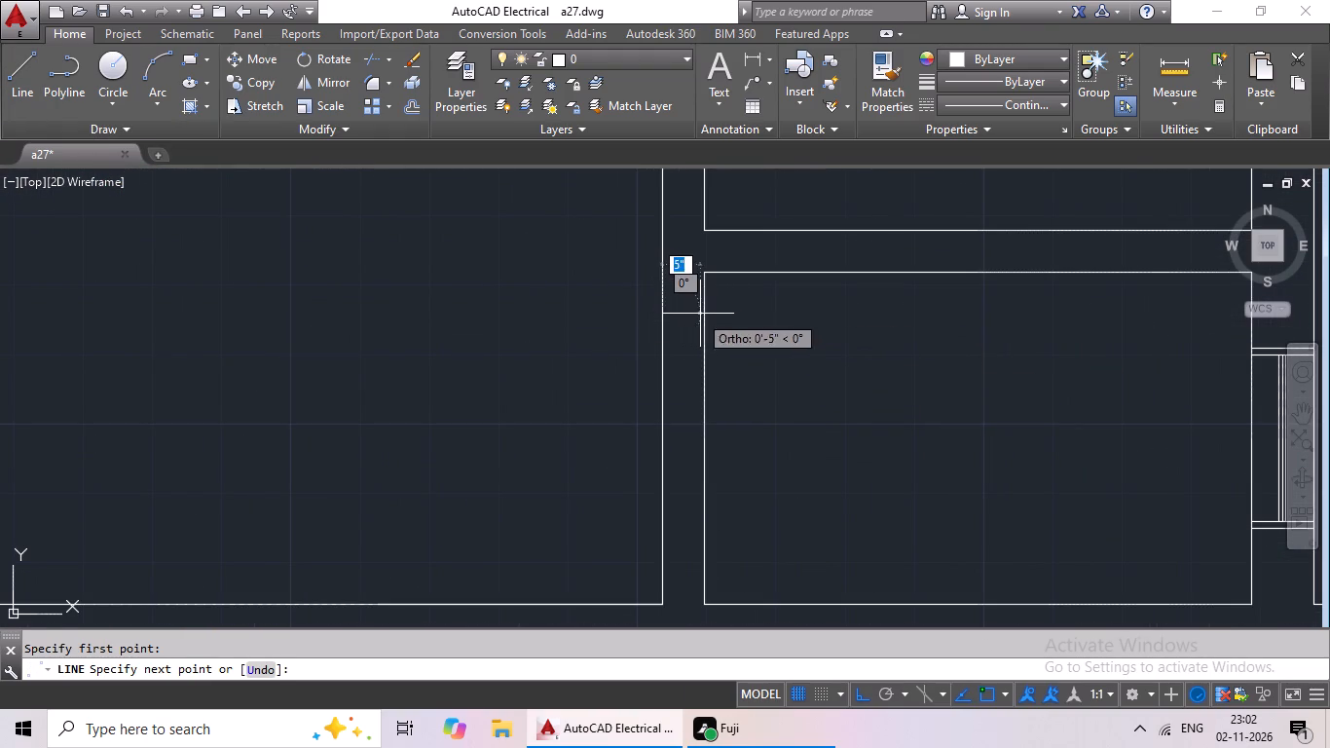
{"action": "left_click", "coordinate": [703, 315]}
{"action": "key", "text": "Escape"}
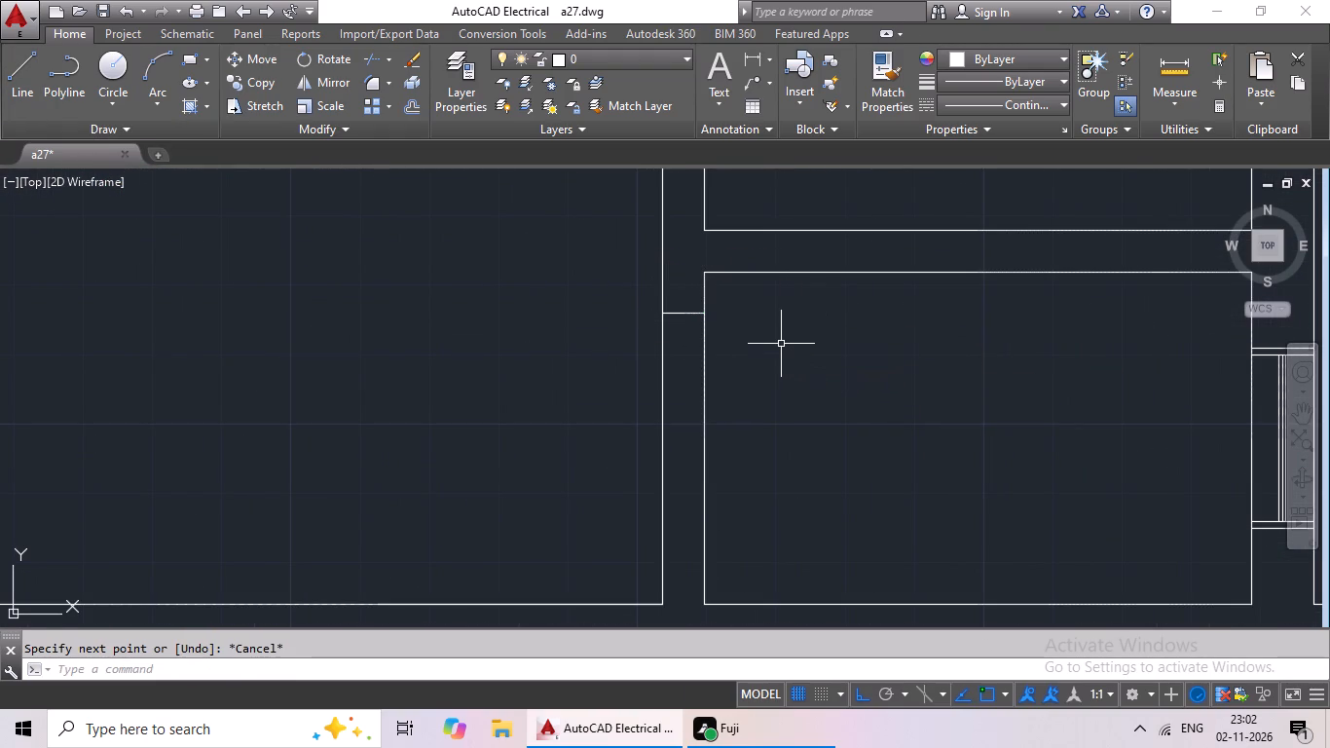
{"action": "key", "text": "Escape"}
Offset the line across the east toilet's west wall 2' to the south.
{"action": "key", "text": "o"}
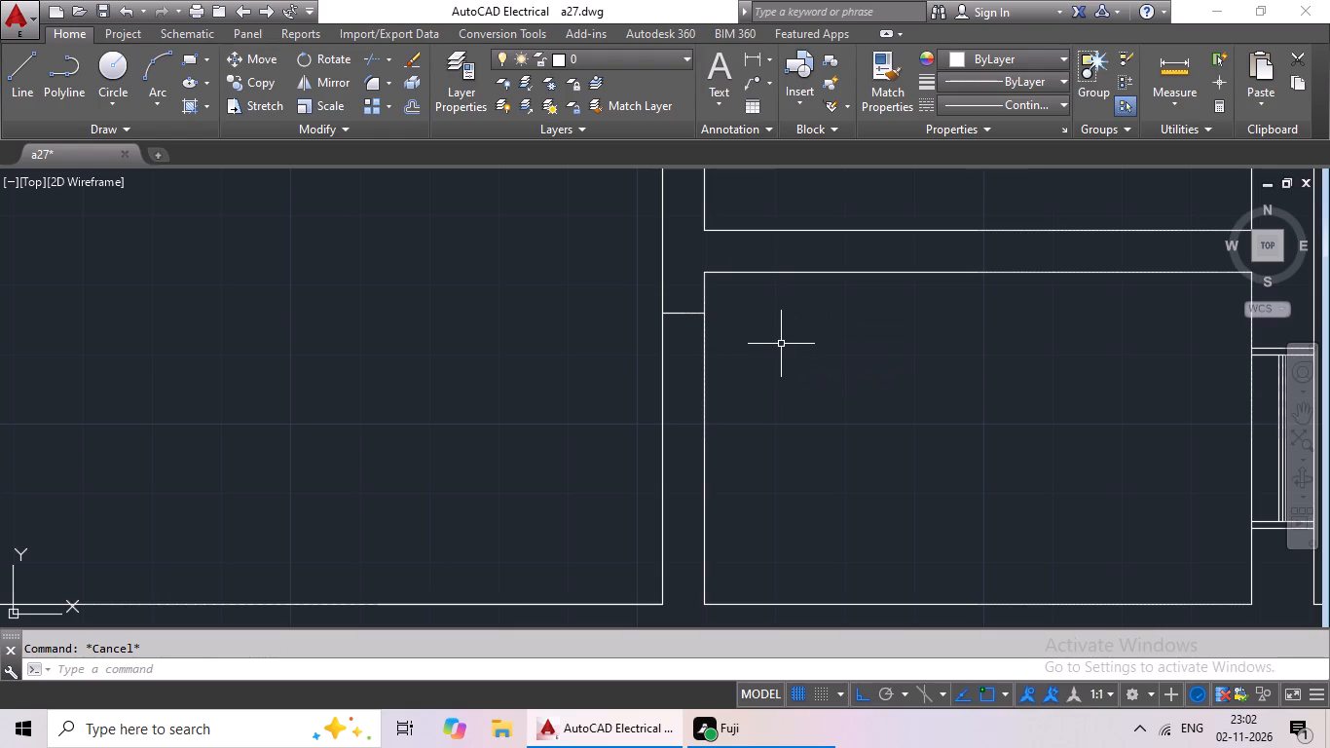
{"action": "key", "text": "Return"}
{"action": "type", "text": "2'"}
{"action": "key", "text": "Return"}
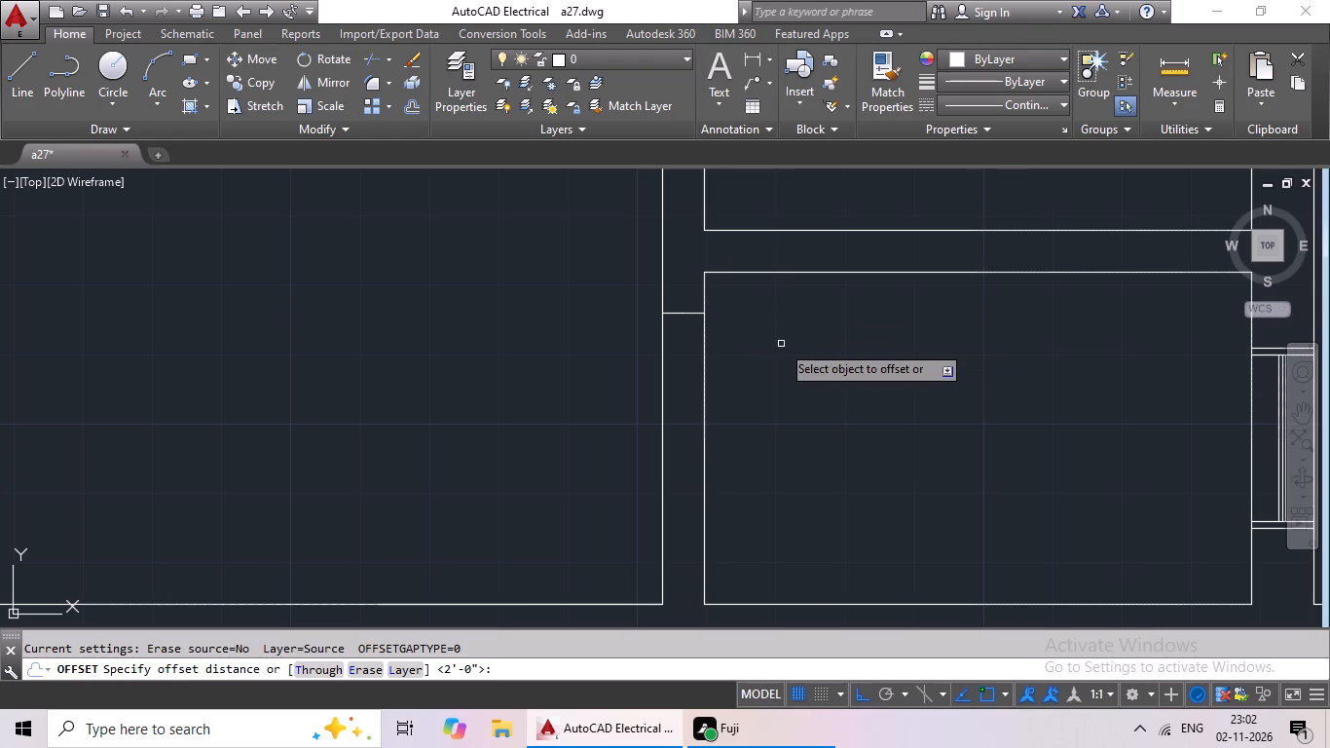
{"action": "left_click_drag", "start_coordinate": [683, 314], "coordinate": [679, 327]}
{"action": "left_click", "coordinate": [677, 333]}
{"action": "scroll", "coordinate": [703, 433], "scroll_direction": "down", "scroll_amount": 3}
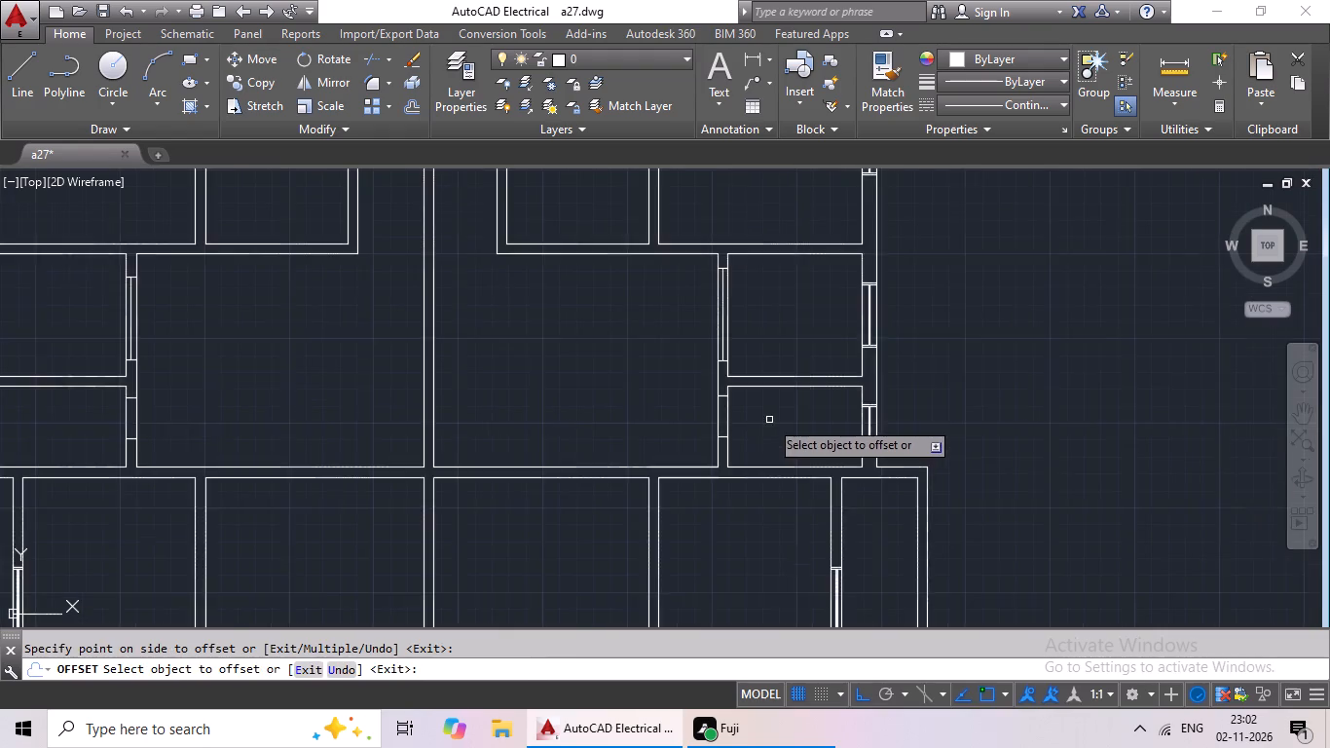
{"action": "scroll", "coordinate": [769, 420], "scroll_direction": "down", "scroll_amount": 1}
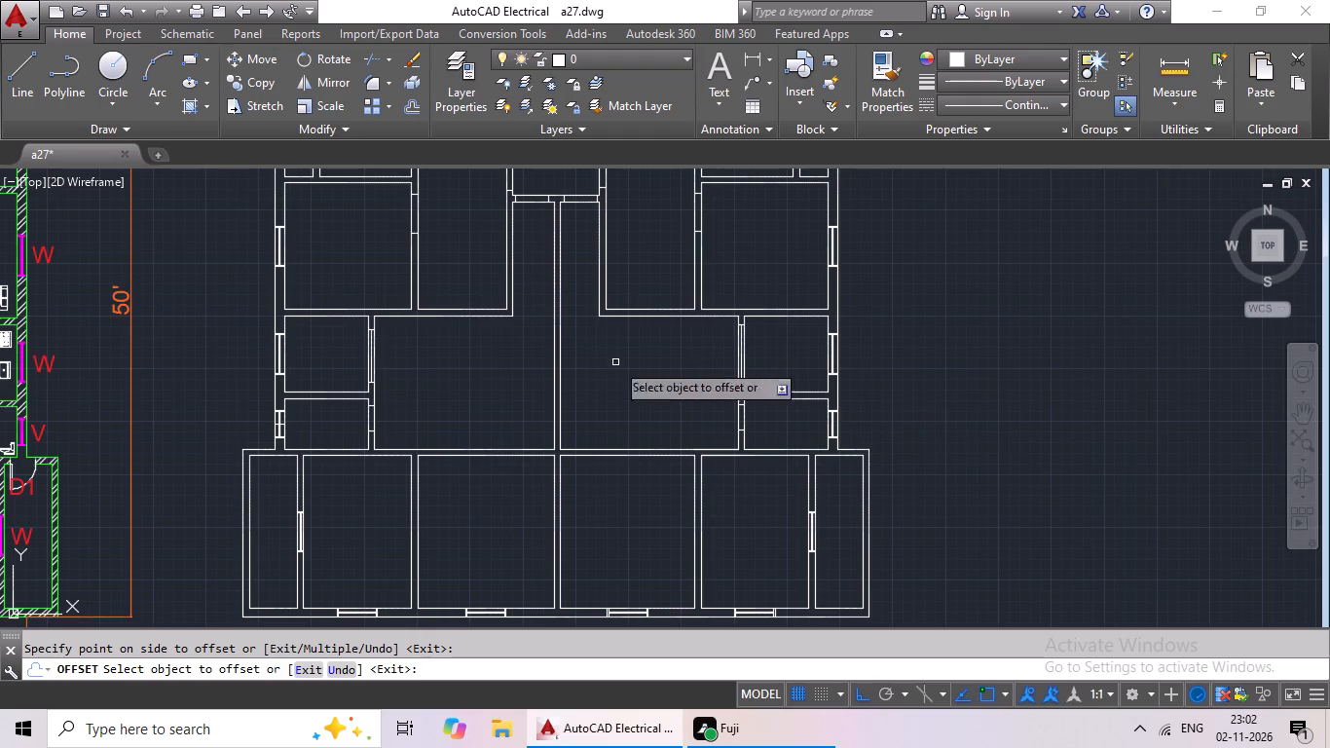
Draw a vertical line across the north wall of the narrow southeast room, slightly east of its inner northwest corner.
{"action": "left_click", "coordinate": [26, 81]}
{"action": "middle_click_drag", "start_coordinate": [376, 405], "coordinate": [576, 370]}
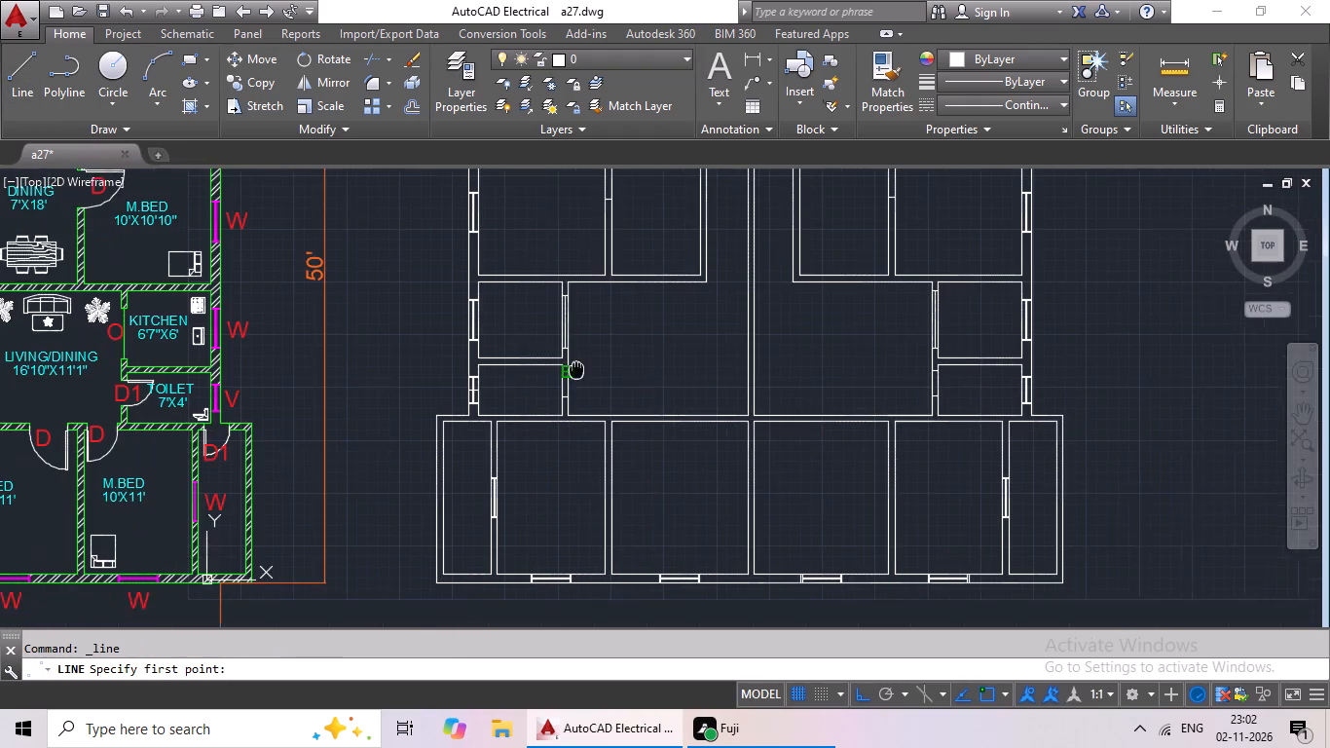
{"action": "middle_click_drag", "start_coordinate": [576, 370], "coordinate": [588, 367]}
{"action": "middle_click_drag", "start_coordinate": [931, 438], "coordinate": [798, 466]}
{"action": "middle_click_drag", "start_coordinate": [867, 488], "coordinate": [769, 507]}
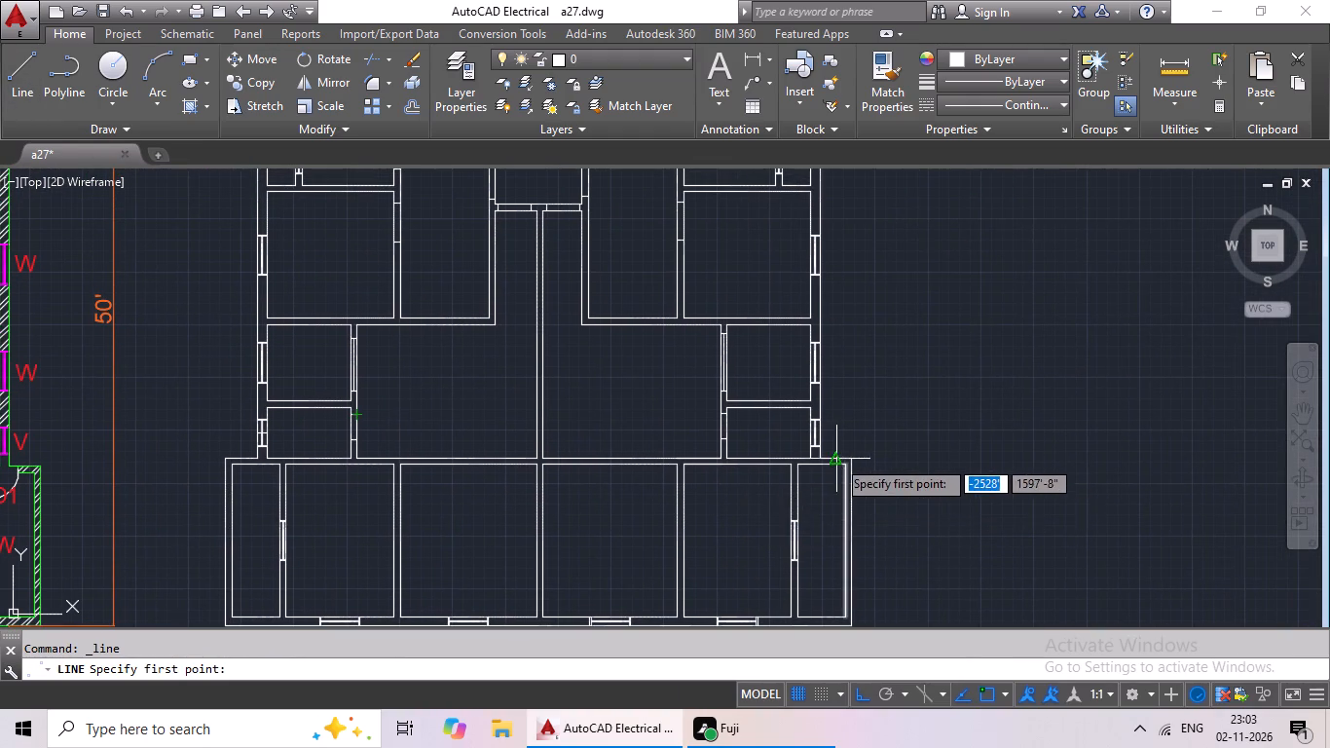
{"action": "scroll", "coordinate": [836, 458], "scroll_direction": "up", "scroll_amount": 2}
{"action": "scroll", "coordinate": [735, 460], "scroll_direction": "up", "scroll_amount": 2}
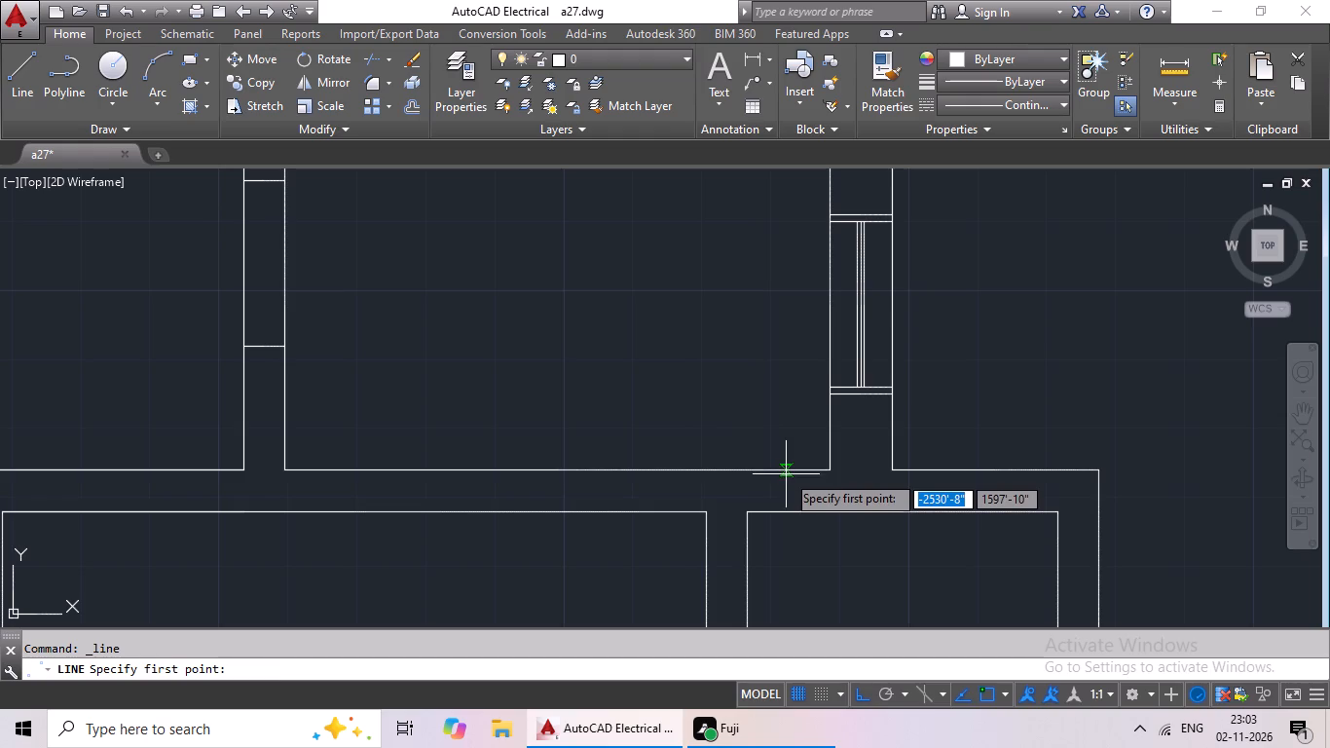
{"action": "left_click", "coordinate": [786, 467]}
{"action": "left_click", "coordinate": [784, 511]}
{"action": "key", "text": "Escape"}
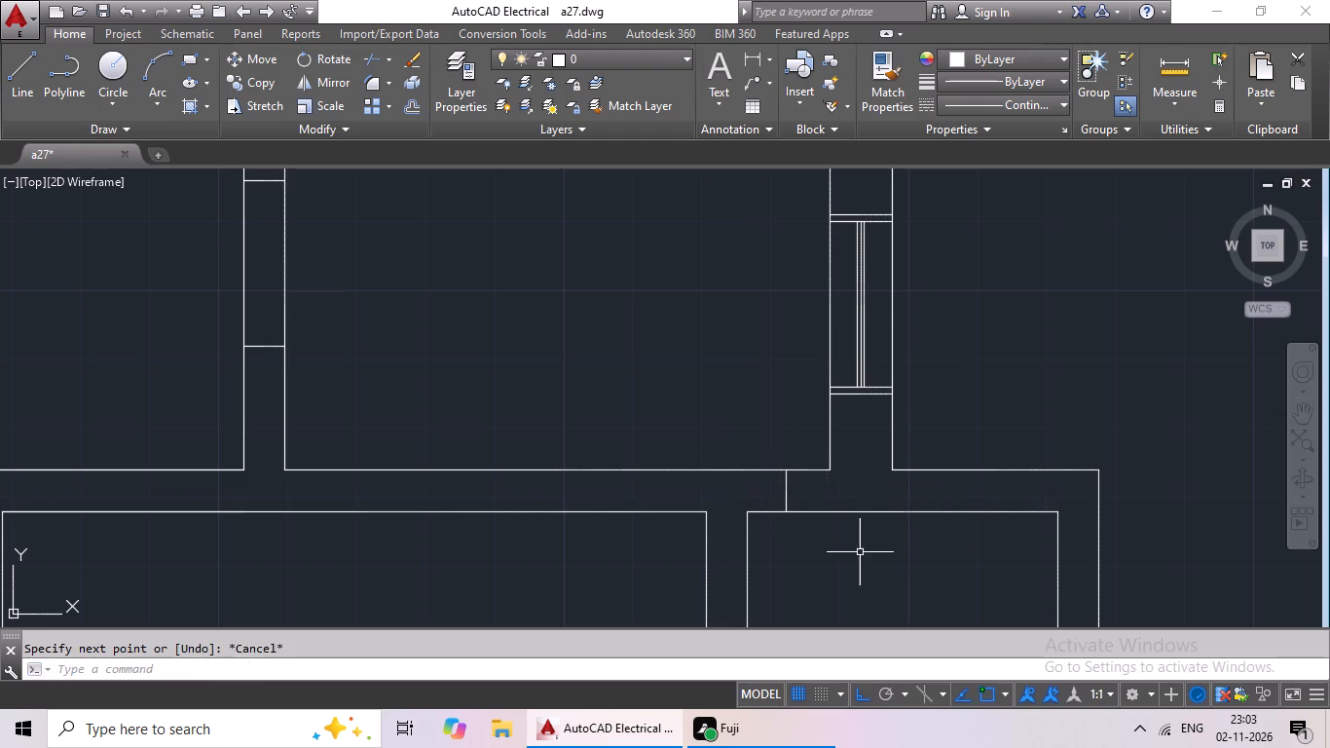
{"action": "key", "text": "Escape"}
{"action": "key", "text": "Escape"}
Offset the line across the narrow southeast room's north wall 2' to the east.
{"action": "key", "text": "o"}
{"action": "key", "text": "Return"}
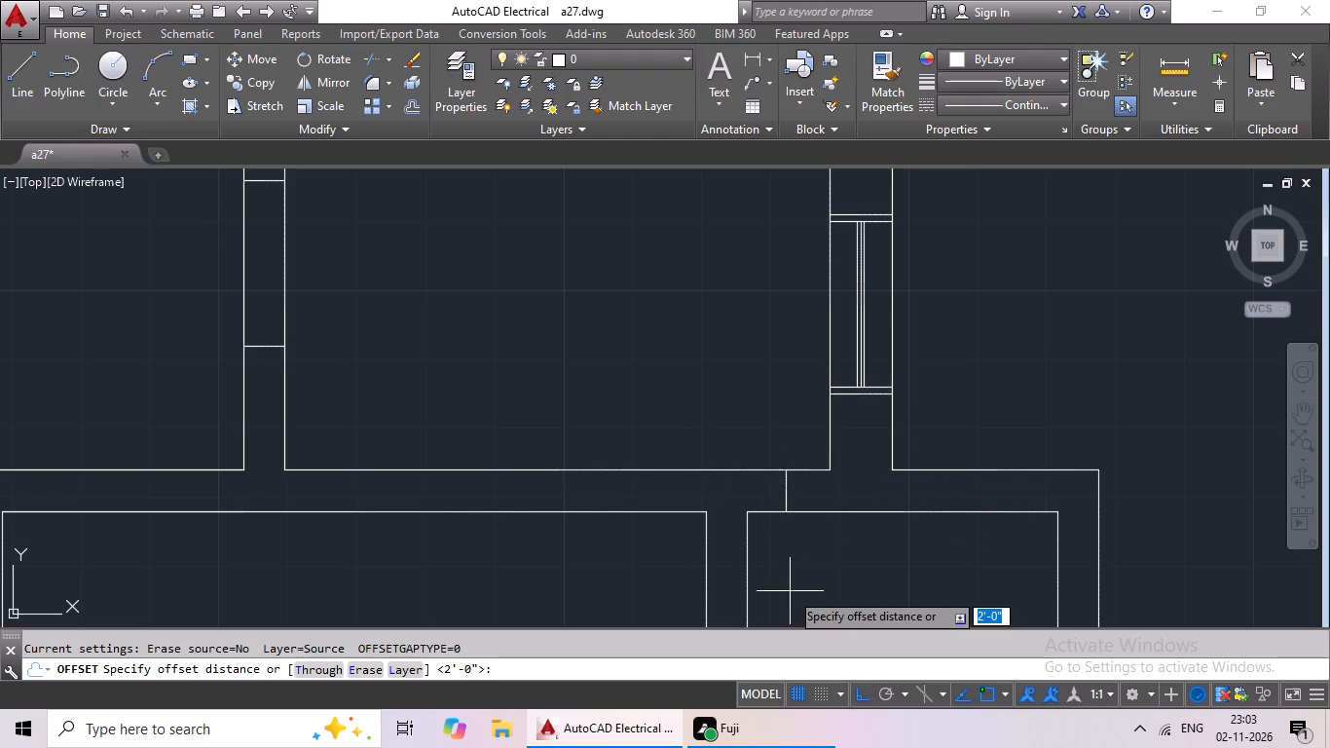
{"action": "type", "text": "2'"}
{"action": "key", "text": "Return"}
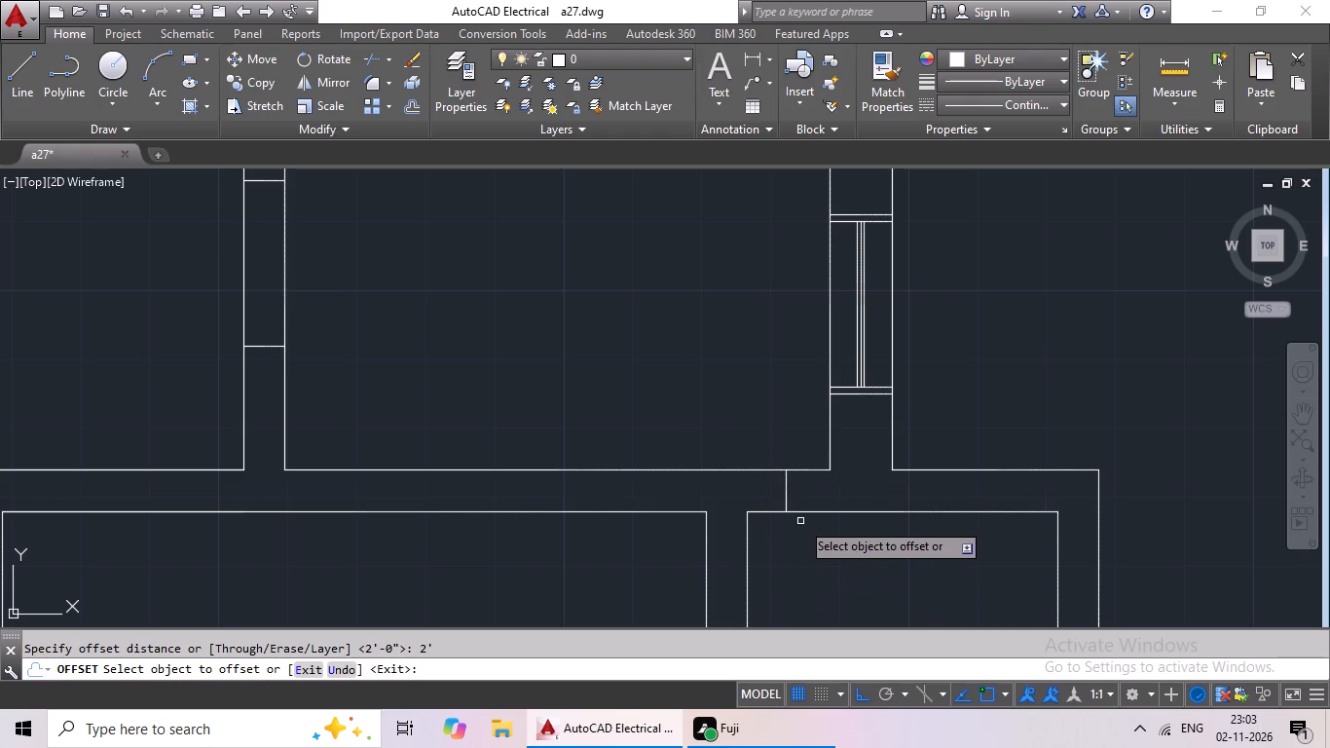
{"action": "left_click", "coordinate": [788, 489]}
{"action": "left_click", "coordinate": [864, 498]}
{"action": "scroll", "coordinate": [857, 500], "scroll_direction": "down", "scroll_amount": 2}
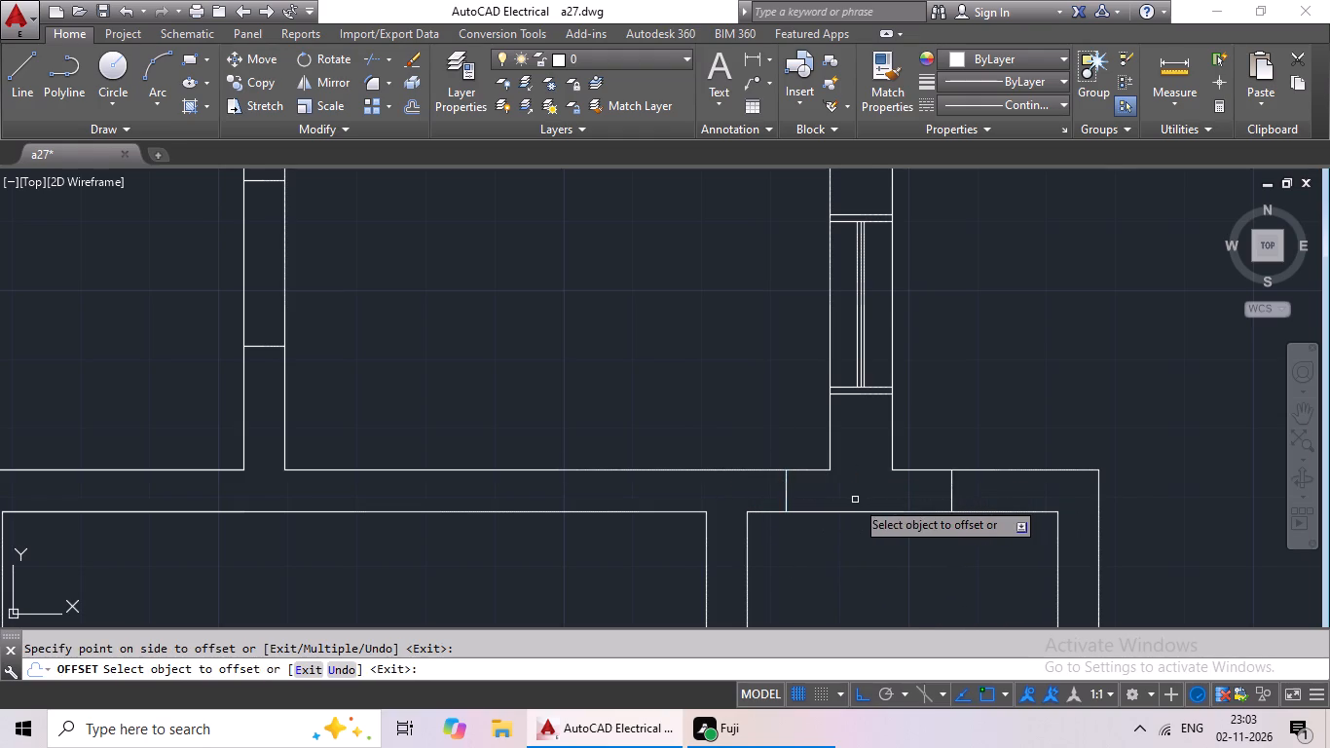
{"action": "scroll", "coordinate": [856, 500], "scroll_direction": "down", "scroll_amount": 1}
{"action": "key", "text": "Escape"}
{"action": "key", "text": "Escape"}
Draw a vertical line across the north wall of the narrow southwest room, slightly west of its inner northeast corner.
{"action": "scroll", "coordinate": [757, 517], "scroll_direction": "down", "scroll_amount": 1}
{"action": "middle_click_drag", "start_coordinate": [758, 518], "coordinate": [1004, 490]}
{"action": "scroll", "coordinate": [590, 484], "scroll_direction": "up", "scroll_amount": 1}
{"action": "left_click", "coordinate": [11, 85]}
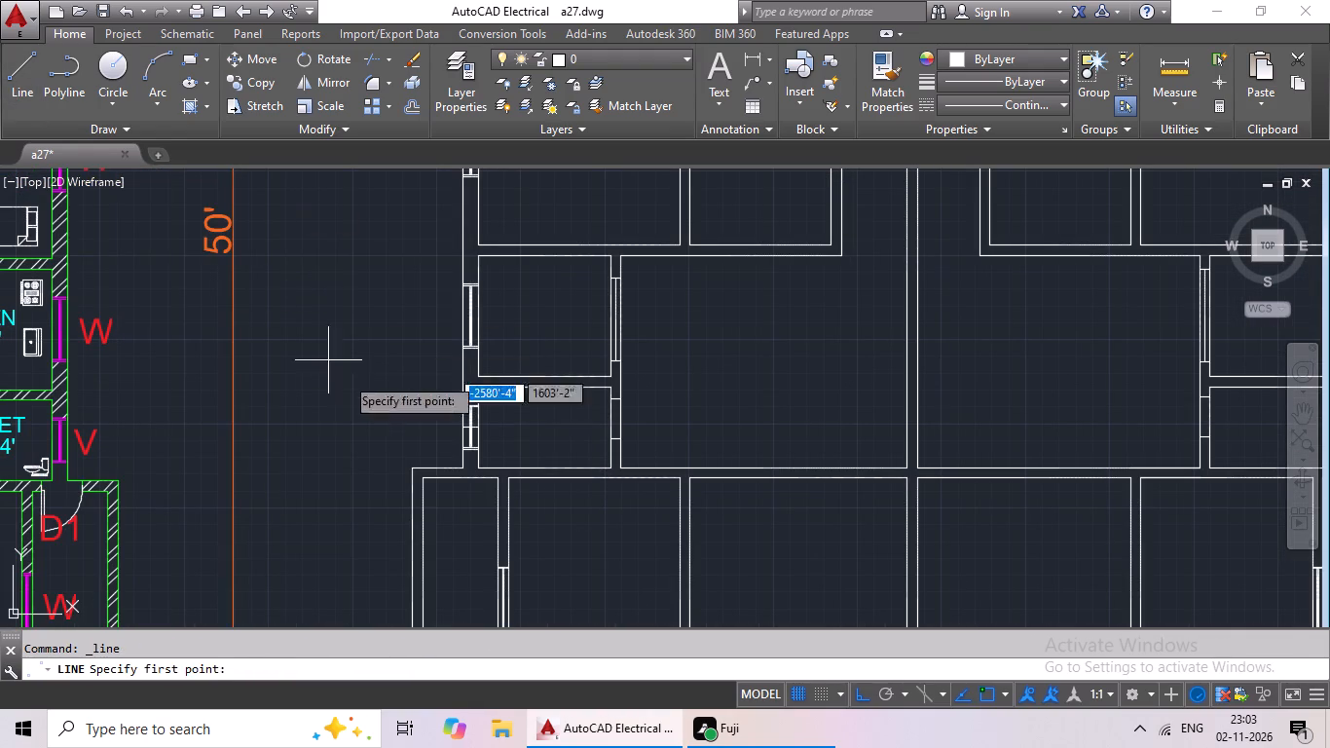
{"action": "scroll", "coordinate": [468, 518], "scroll_direction": "up", "scroll_amount": 3}
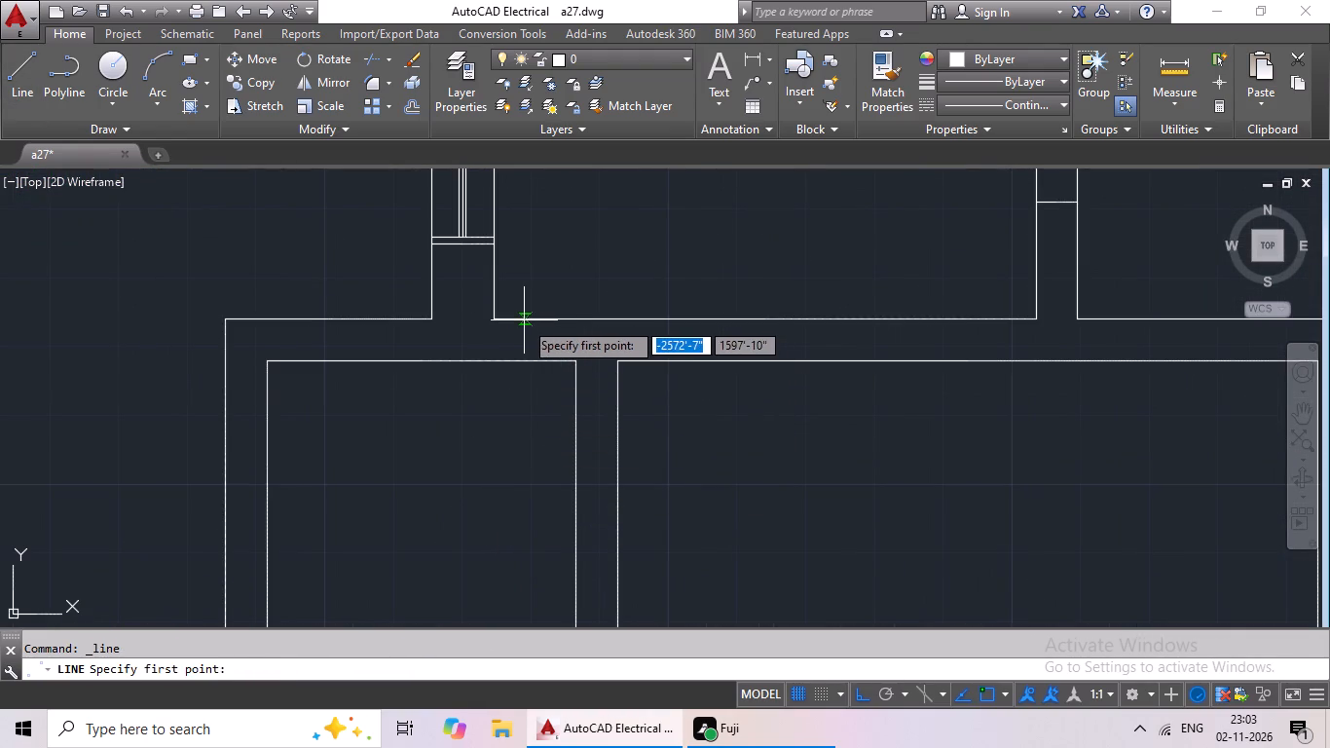
{"action": "left_click", "coordinate": [518, 319]}
{"action": "left_click", "coordinate": [518, 360]}
{"action": "key", "text": "Escape"}
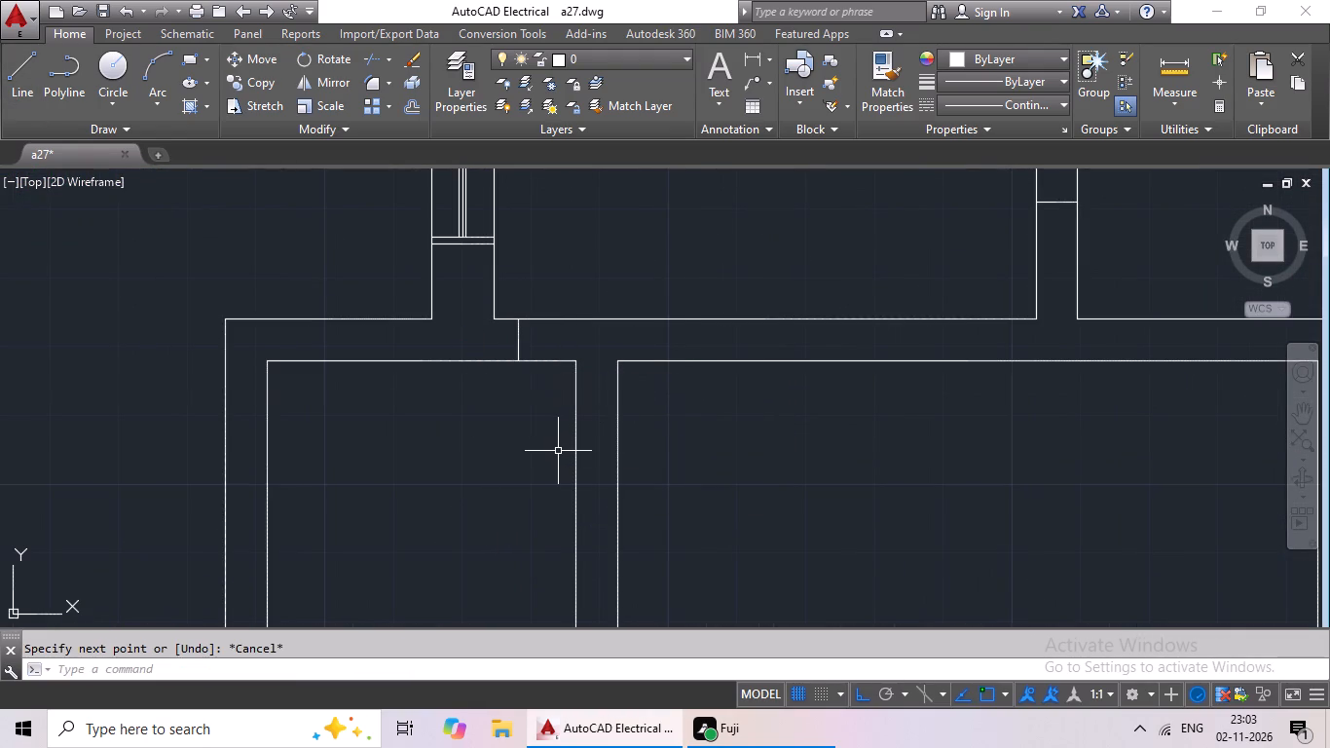
{"action": "key", "text": "Escape"}
Offset the line across the narrow southwest room's north wall 2' to the west.
{"action": "key", "text": "o"}
{"action": "key", "text": "Return"}
{"action": "type", "text": "2'"}
{"action": "key", "text": "Return"}
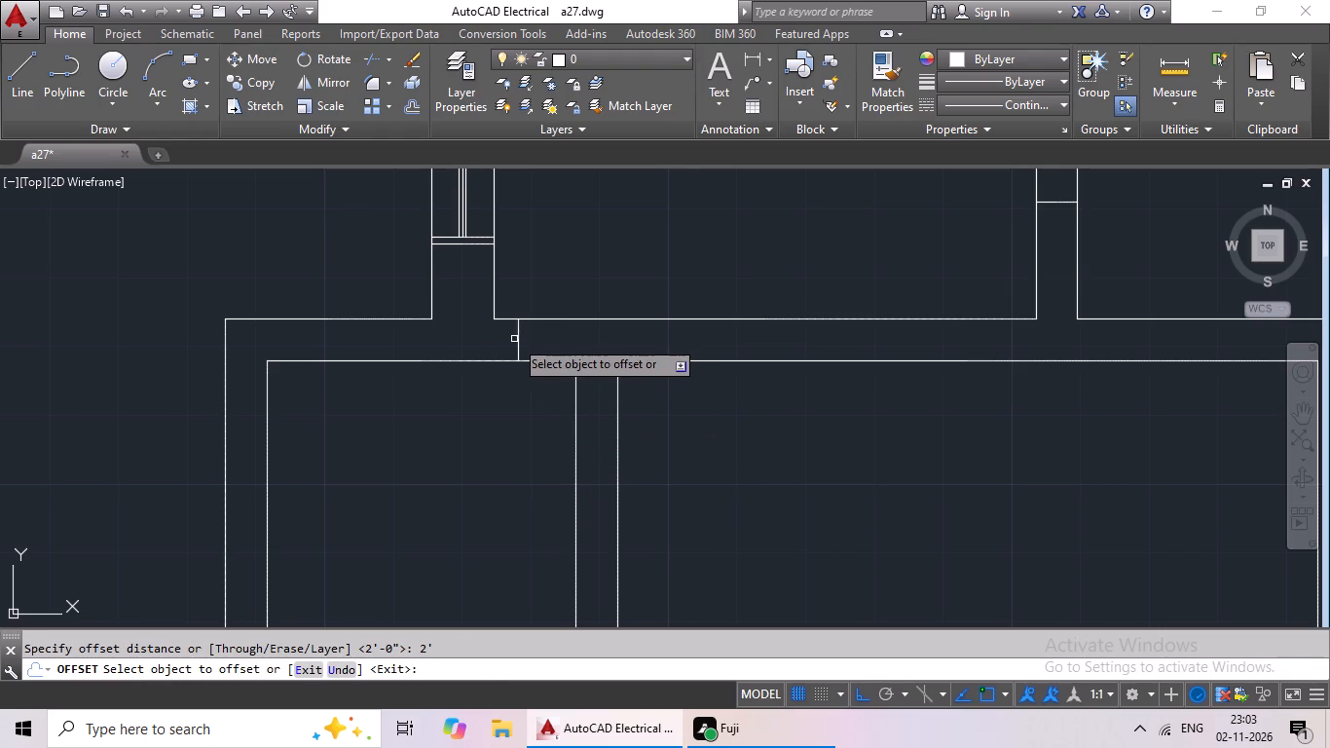
{"action": "left_click_drag", "start_coordinate": [520, 337], "coordinate": [478, 342]}
{"action": "left_click", "coordinate": [383, 342]}
{"action": "scroll", "coordinate": [384, 349], "scroll_direction": "down", "scroll_amount": 2}
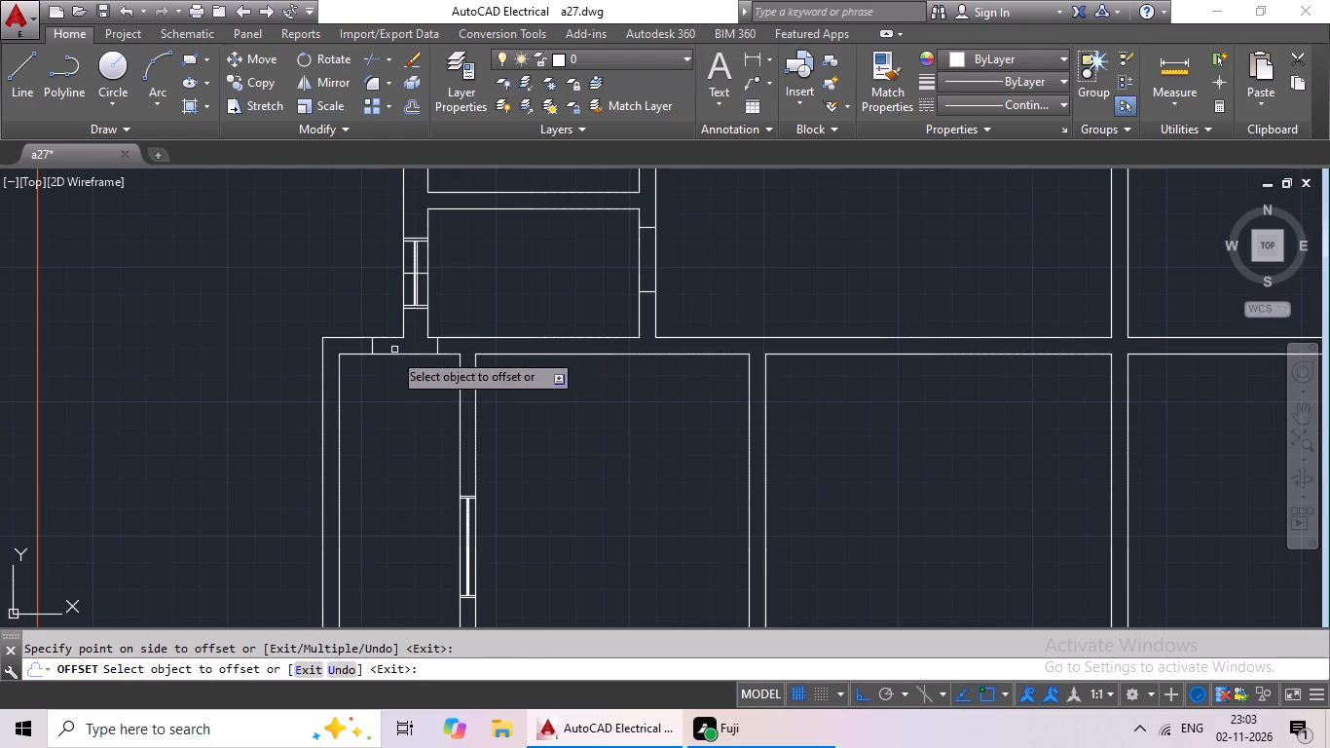
Draw a vertical line across the north wall of the westernmost south bedroom, slightly west of its inner northeast corner.
{"action": "left_click", "coordinate": [12, 74]}
{"action": "scroll", "coordinate": [581, 425], "scroll_direction": "down", "scroll_amount": 2}
{"action": "middle_click_drag", "start_coordinate": [585, 441], "coordinate": [583, 446]}
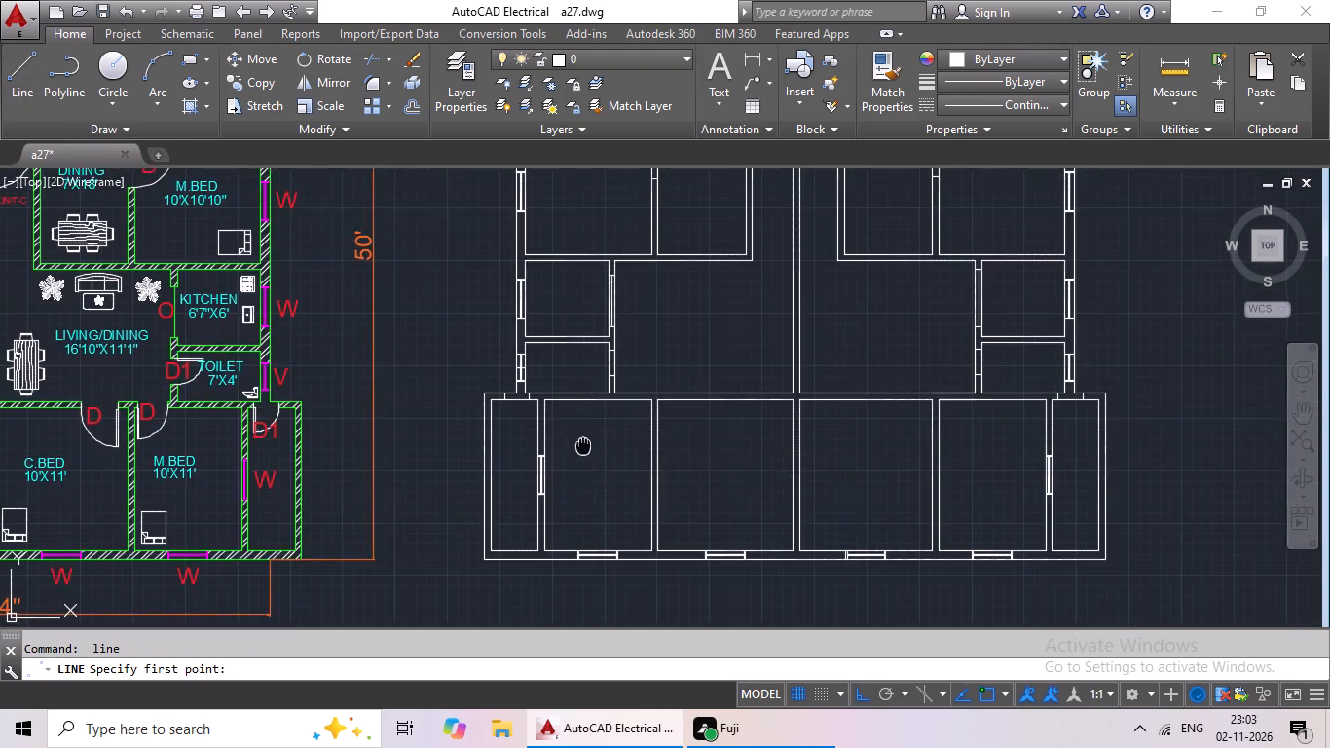
{"action": "middle_click_drag", "start_coordinate": [583, 446], "coordinate": [641, 435]}
{"action": "middle_click_drag", "start_coordinate": [643, 433], "coordinate": [708, 430]}
{"action": "middle_click_drag", "start_coordinate": [712, 435], "coordinate": [788, 425]}
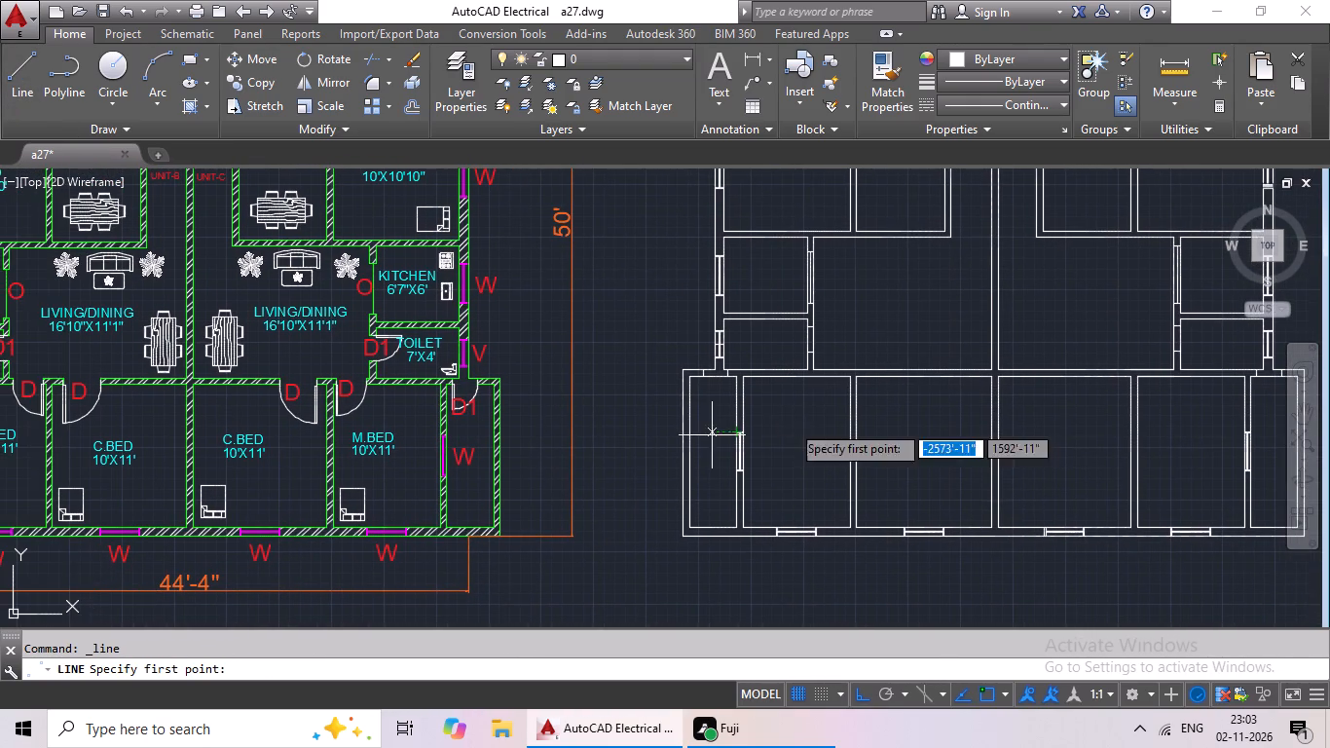
{"action": "scroll", "coordinate": [852, 363], "scroll_direction": "up", "scroll_amount": 4}
{"action": "scroll", "coordinate": [774, 393], "scroll_direction": "up", "scroll_amount": 1}
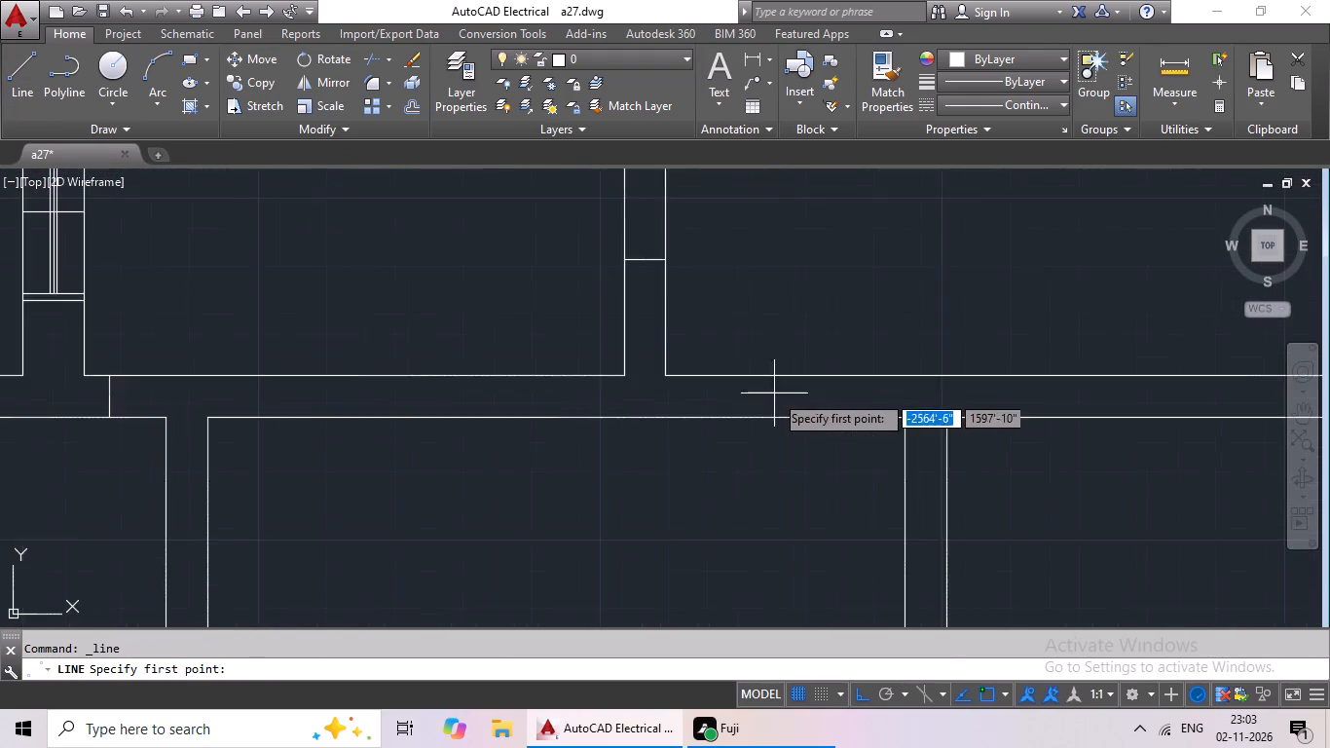
{"action": "scroll", "coordinate": [774, 393], "scroll_direction": "up", "scroll_amount": 1}
{"action": "scroll", "coordinate": [645, 373], "scroll_direction": "down", "scroll_amount": 1}
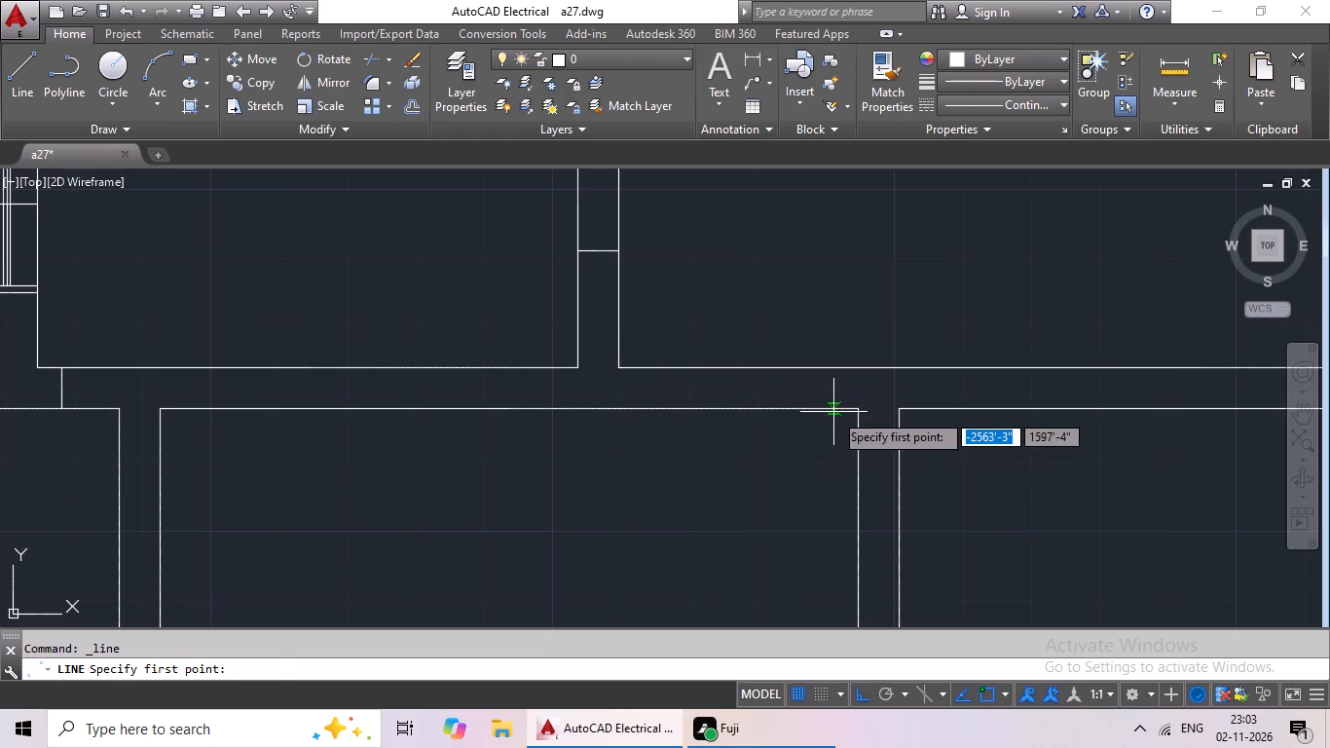
{"action": "left_click", "coordinate": [833, 412]}
{"action": "left_click", "coordinate": [835, 363]}
{"action": "key", "text": "Escape"}
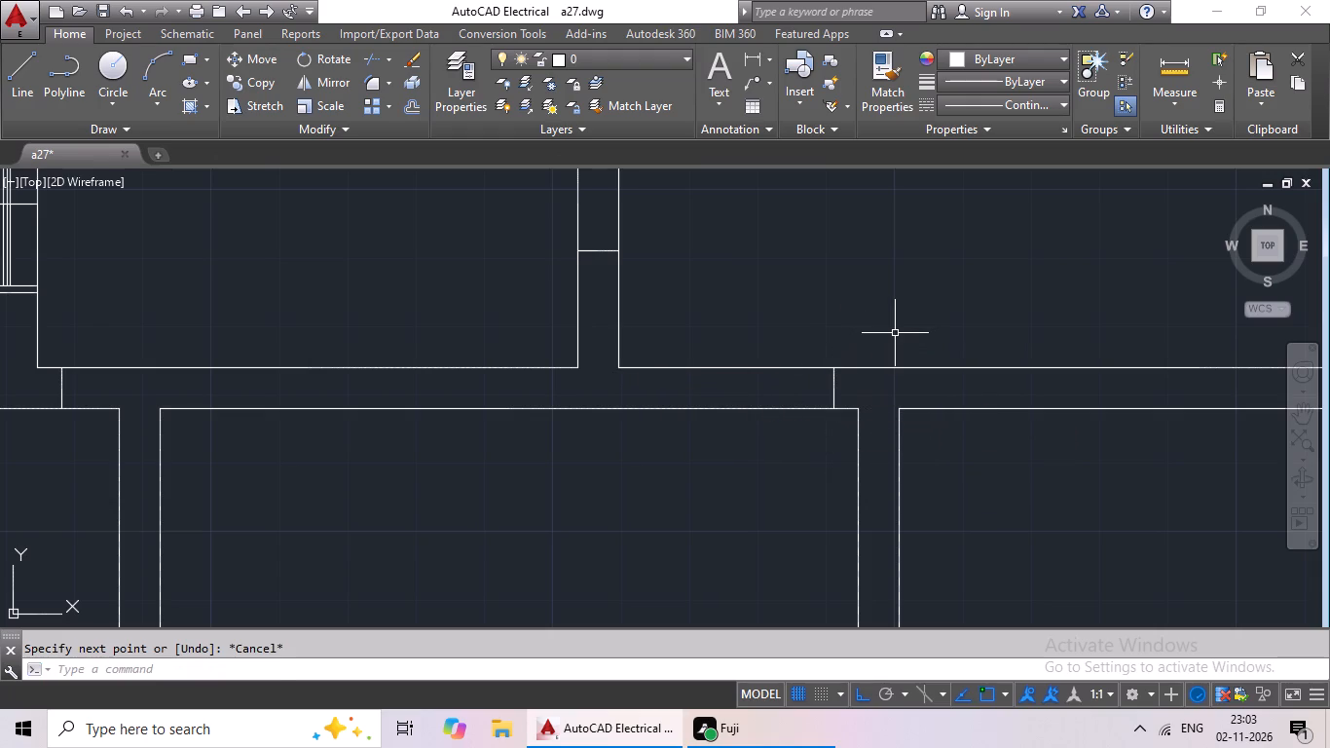
Offset the line across the westernmost south bedroom's north wall, near its inner northeast corner, 2'5" to the west.
{"action": "key", "text": "o"}
{"action": "key", "text": "Return"}
{"action": "type", "text": "2'5"}
{"action": "key", "text": "shift+quotedbl"}
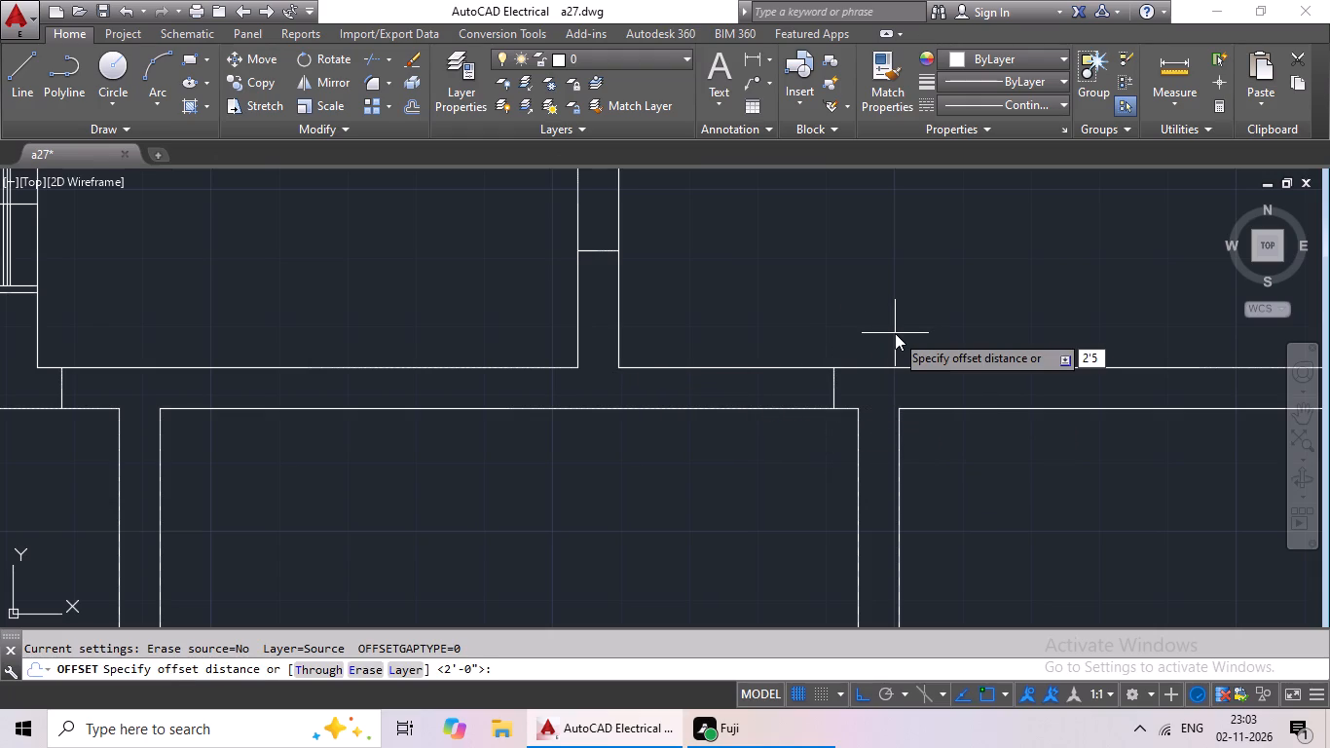
{"action": "key", "text": "Return"}
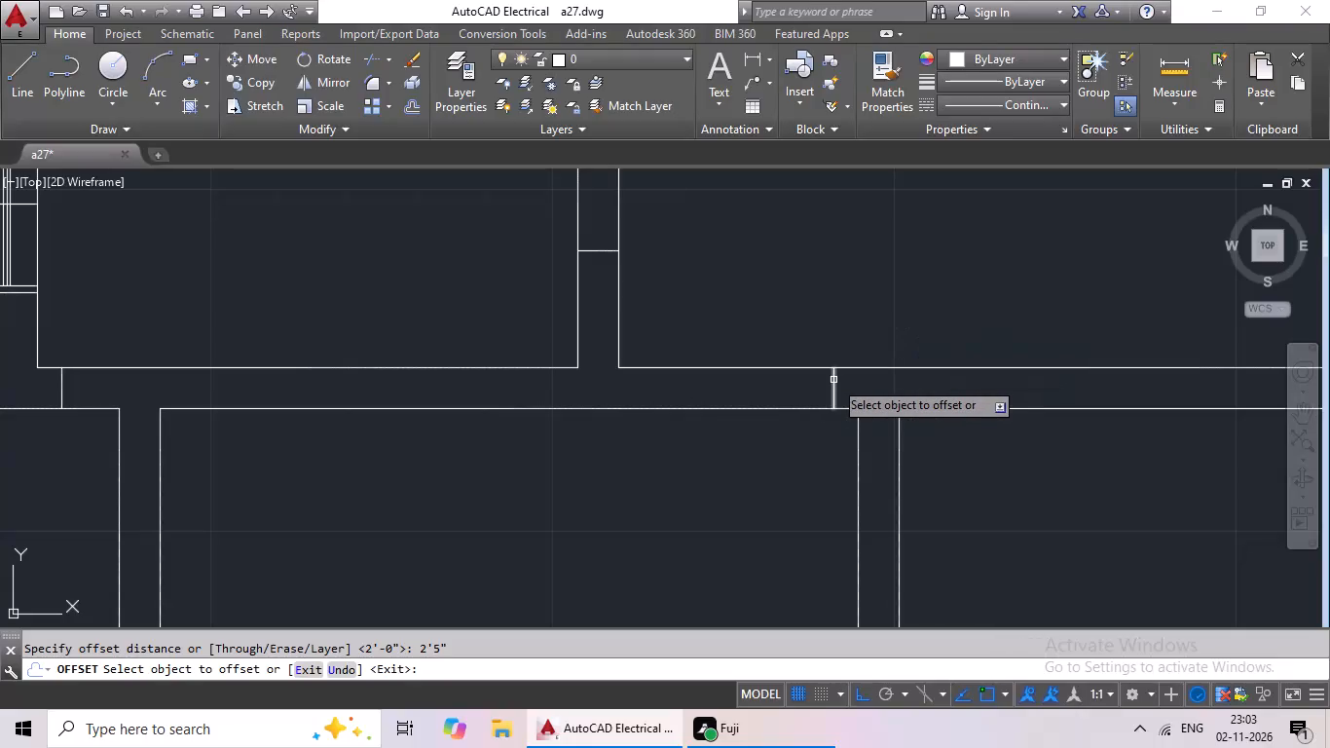
{"action": "left_click_drag", "start_coordinate": [835, 384], "coordinate": [826, 387]}
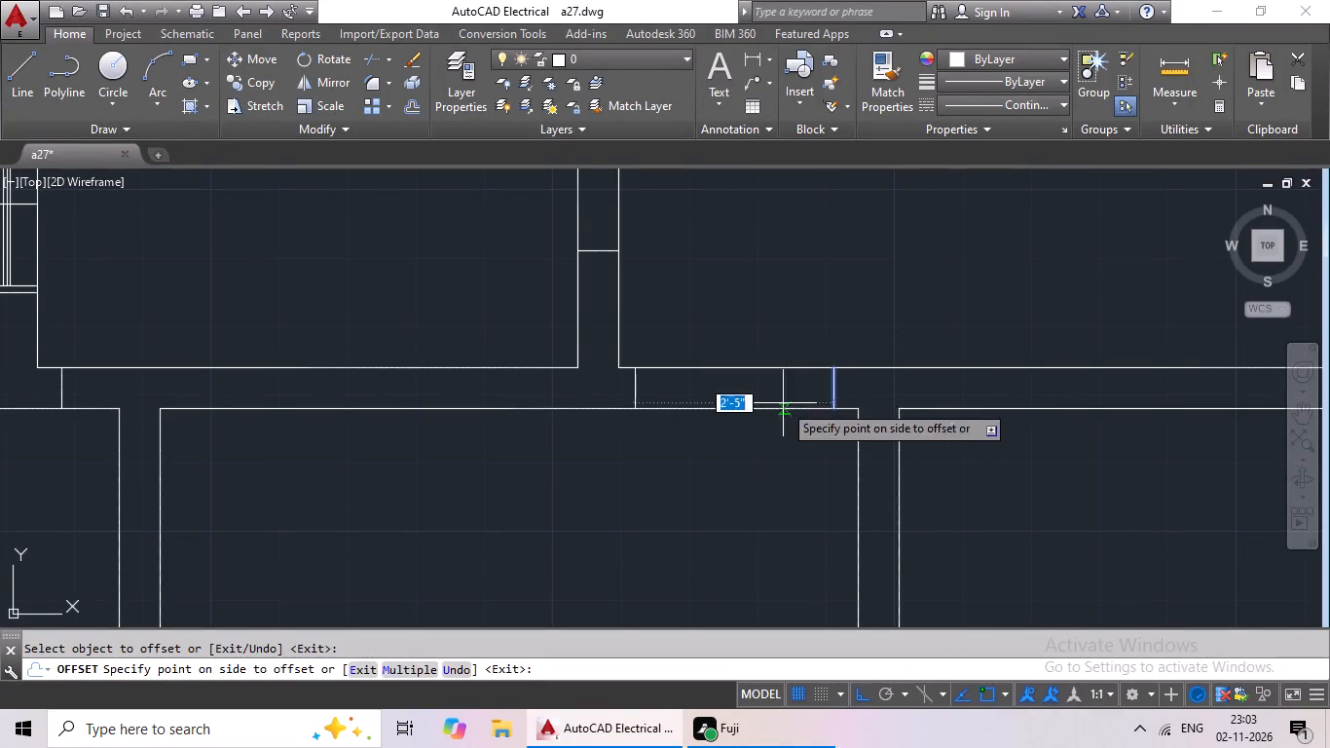
{"action": "left_click", "coordinate": [783, 403]}
Draw a vertical line across the westernmost south bedroom's north wall, slightly east of its inner northwest corner.
{"action": "left_click", "coordinate": [23, 87]}
{"action": "scroll", "coordinate": [612, 413], "scroll_direction": "down", "scroll_amount": 2}
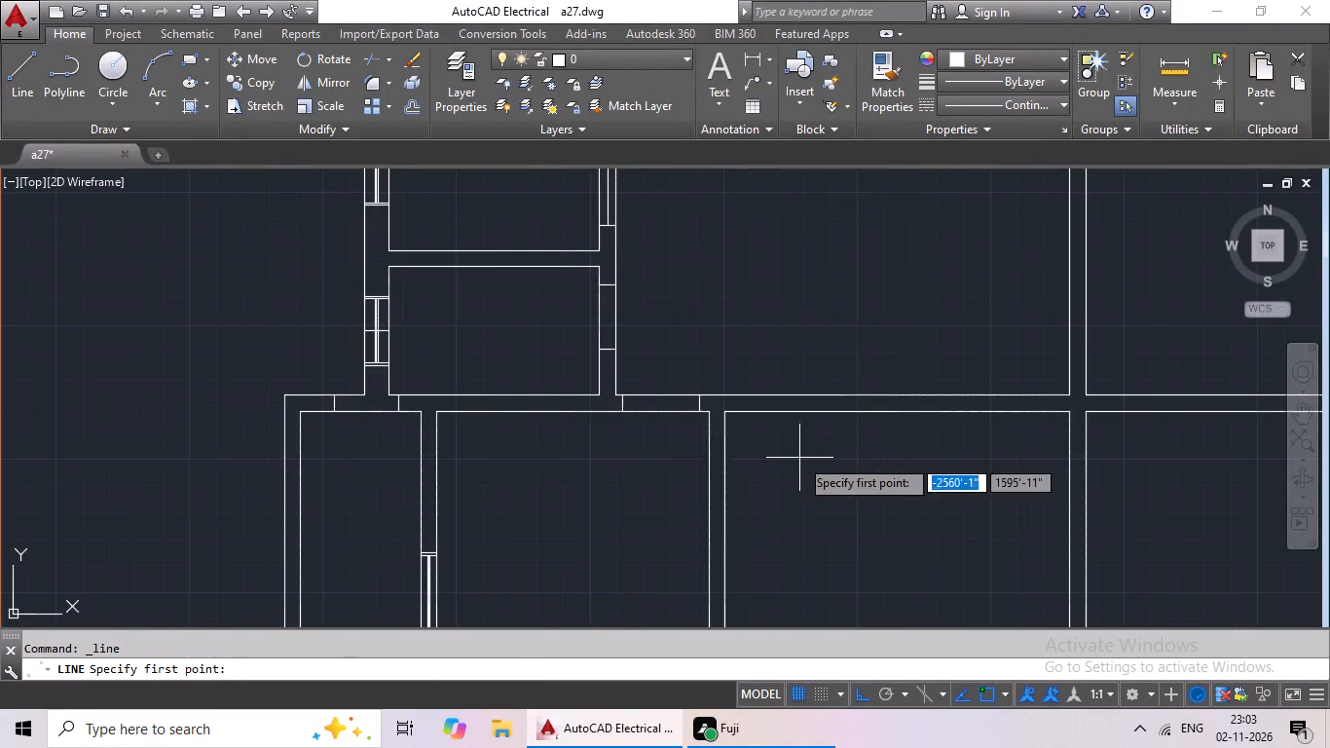
{"action": "scroll", "coordinate": [799, 458], "scroll_direction": "down", "scroll_amount": 1}
{"action": "middle_click_drag", "start_coordinate": [831, 449], "coordinate": [626, 449]}
{"action": "scroll", "coordinate": [698, 453], "scroll_direction": "down", "scroll_amount": 1}
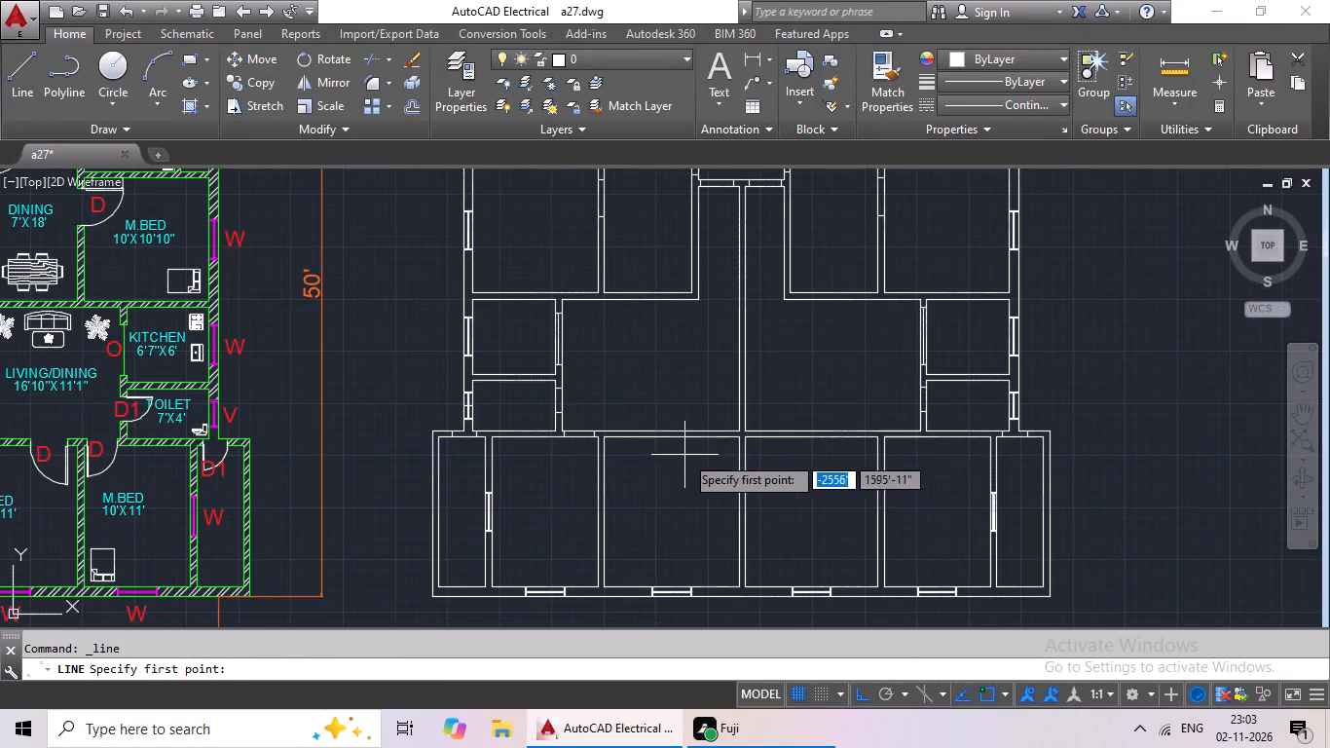
{"action": "middle_click_drag", "start_coordinate": [683, 455], "coordinate": [833, 440]}
{"action": "middle_click_drag", "start_coordinate": [753, 456], "coordinate": [869, 446]}
{"action": "scroll", "coordinate": [779, 413], "scroll_direction": "up", "scroll_amount": 4}
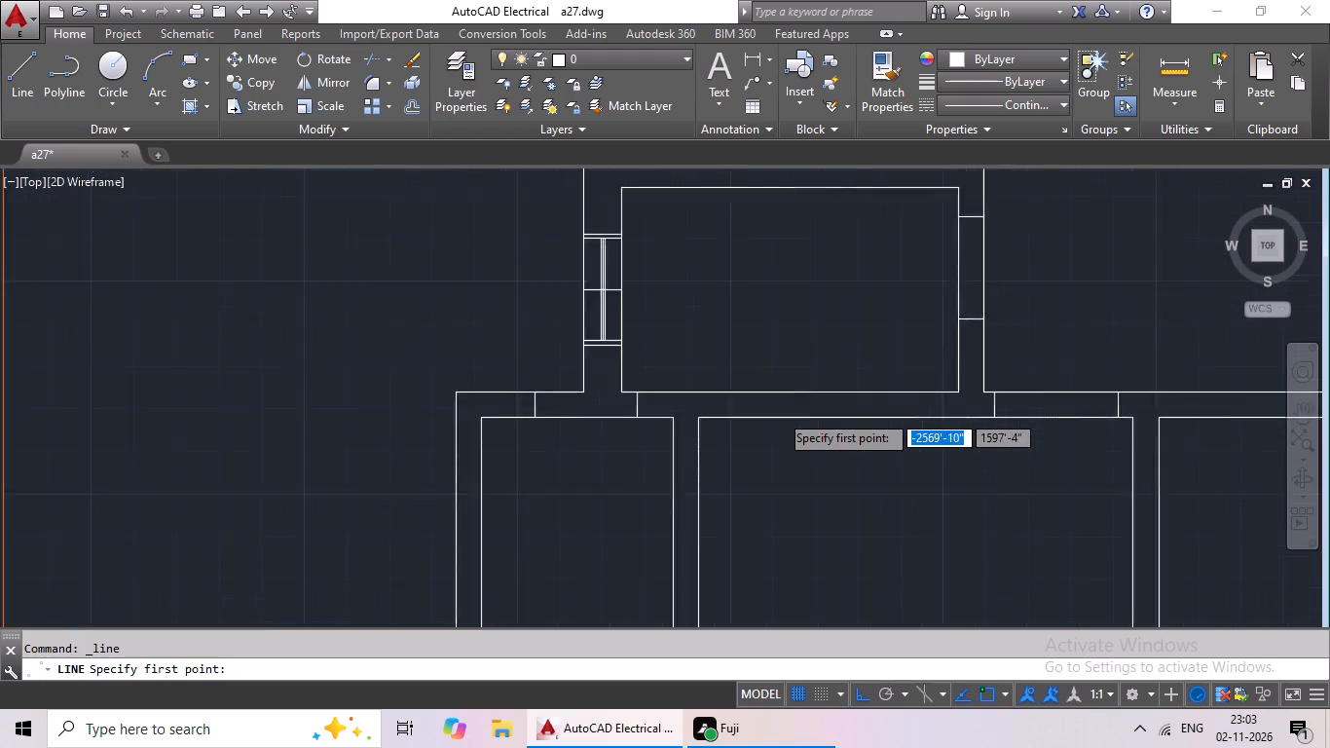
{"action": "left_click", "coordinate": [696, 420]}
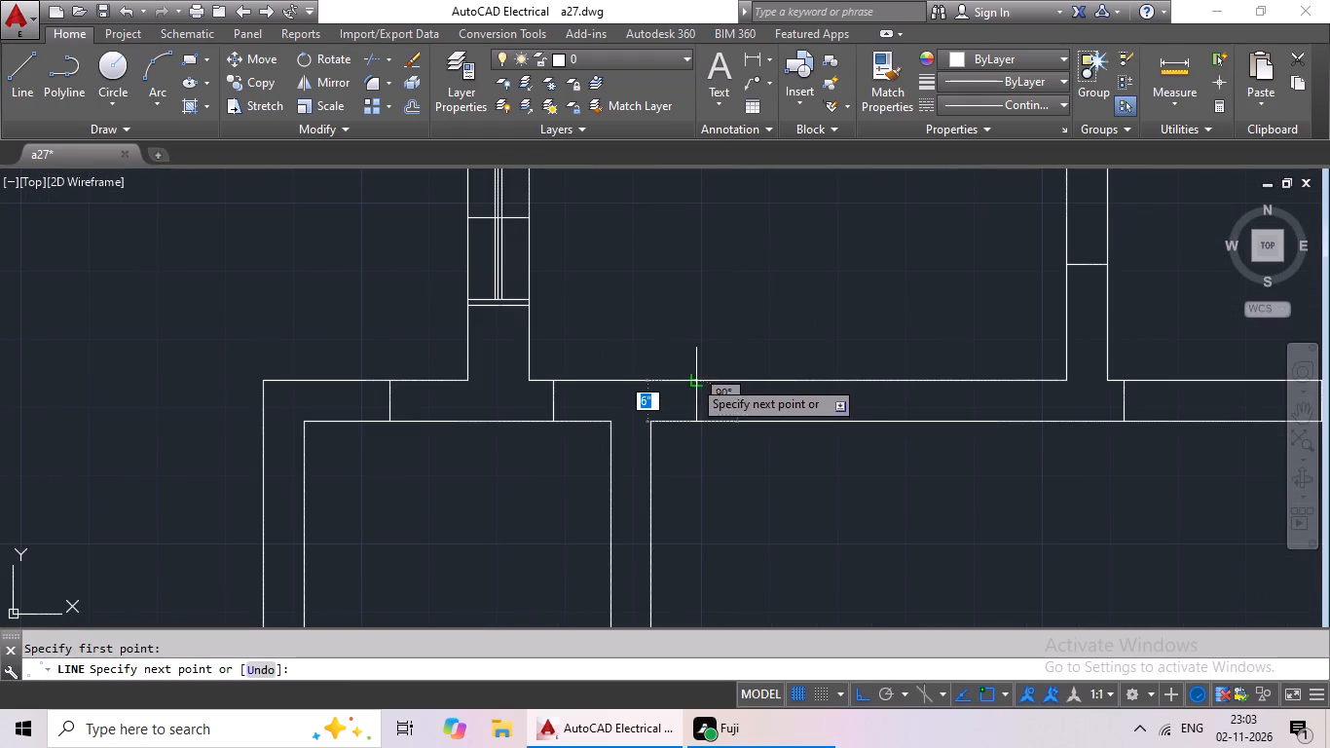
{"action": "left_click", "coordinate": [692, 379]}
{"action": "key", "text": "Escape"}
{"action": "key", "text": "Escape"}
Offset the line near the westernmost south bedroom's inner northwest corner 3' to the east.
{"action": "key", "text": "o"}
{"action": "key", "text": "Return"}
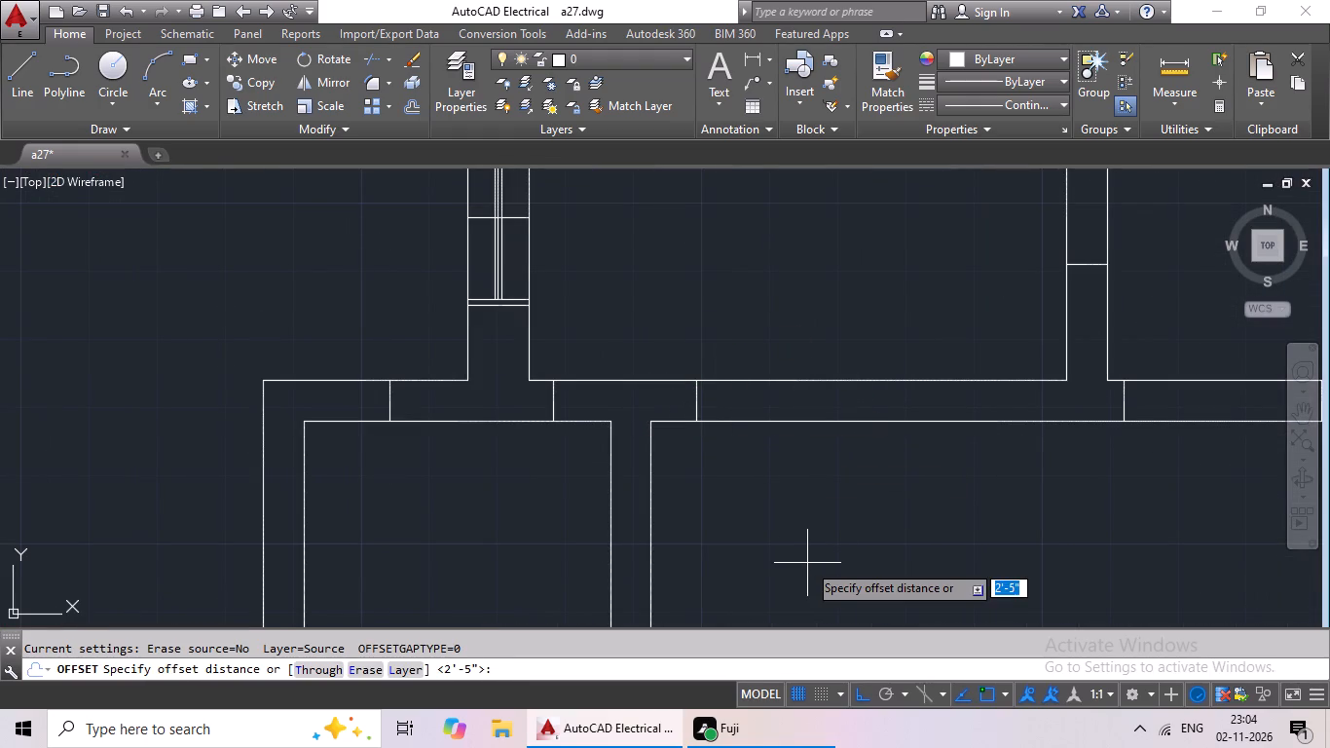
{"action": "type", "text": "3'"}
{"action": "key", "text": "Return"}
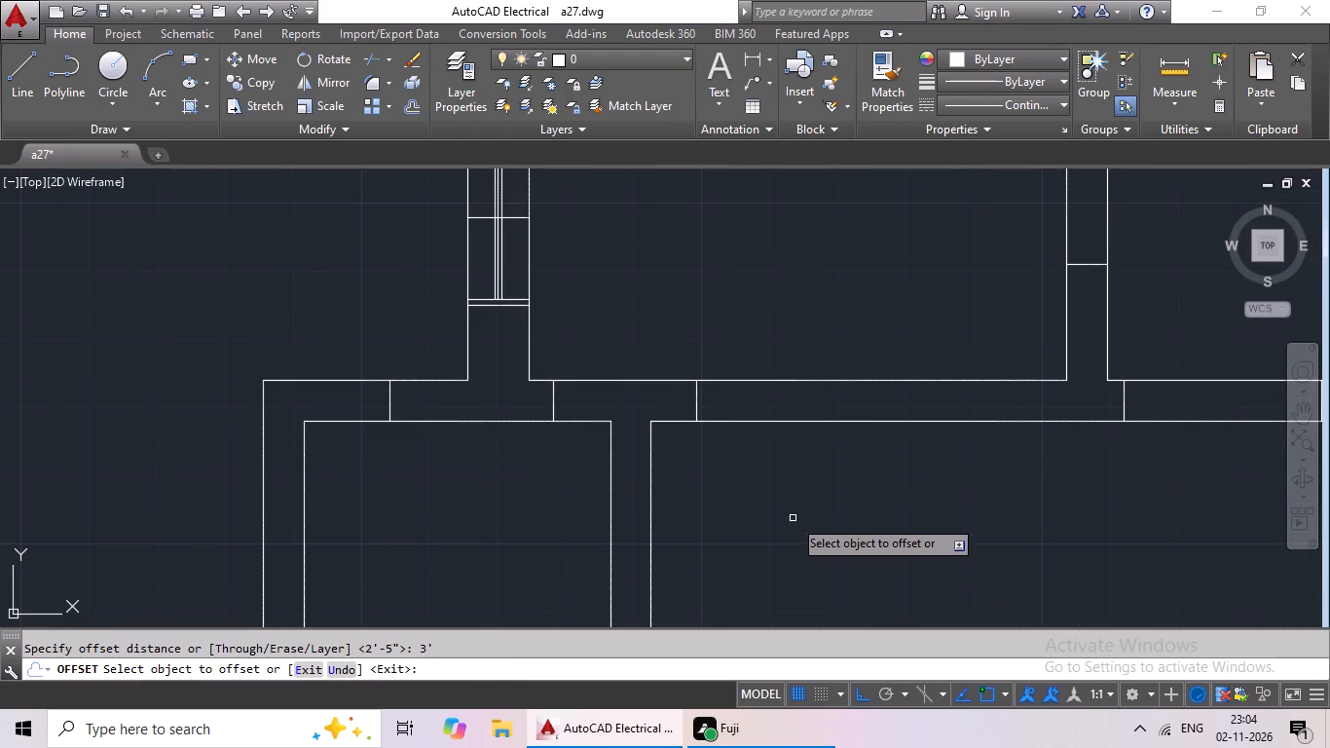
{"action": "left_click_drag", "start_coordinate": [698, 405], "coordinate": [710, 412]}
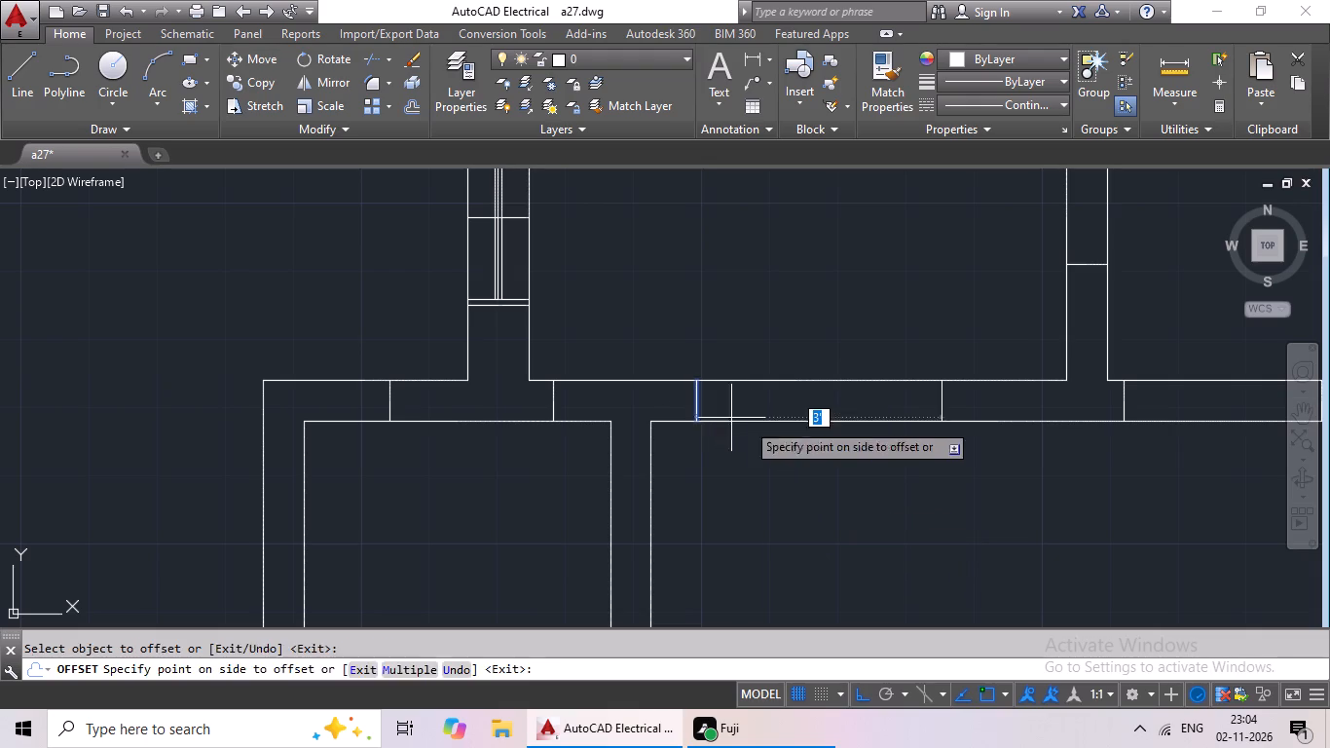
{"action": "left_click", "coordinate": [826, 428]}
{"action": "scroll", "coordinate": [896, 464], "scroll_direction": "down", "scroll_amount": 2}
Draw a vertical line across the north wall of the easternmost south bedroom, slightly east of its inner northwest corner.
{"action": "left_click", "coordinate": [22, 67]}
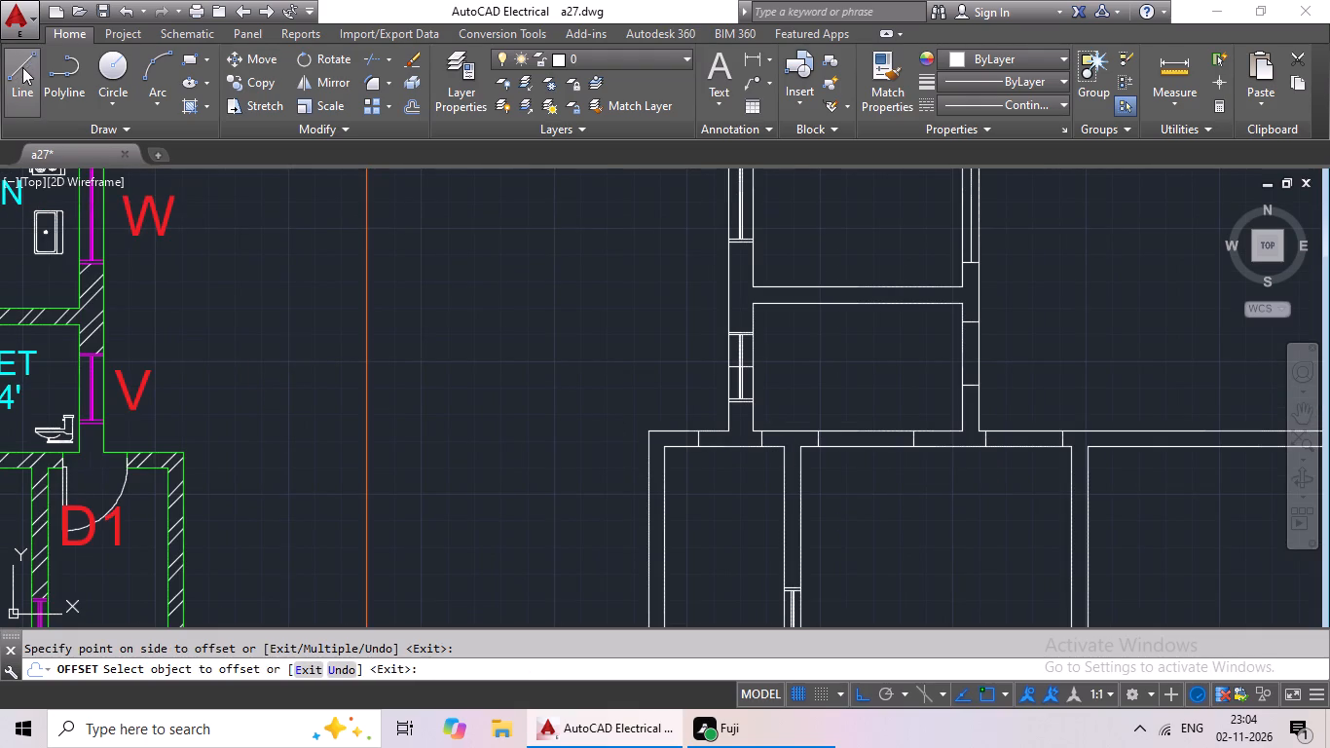
{"action": "scroll", "coordinate": [351, 345], "scroll_direction": "down", "scroll_amount": 2}
{"action": "middle_click_drag", "start_coordinate": [686, 435], "coordinate": [524, 461]}
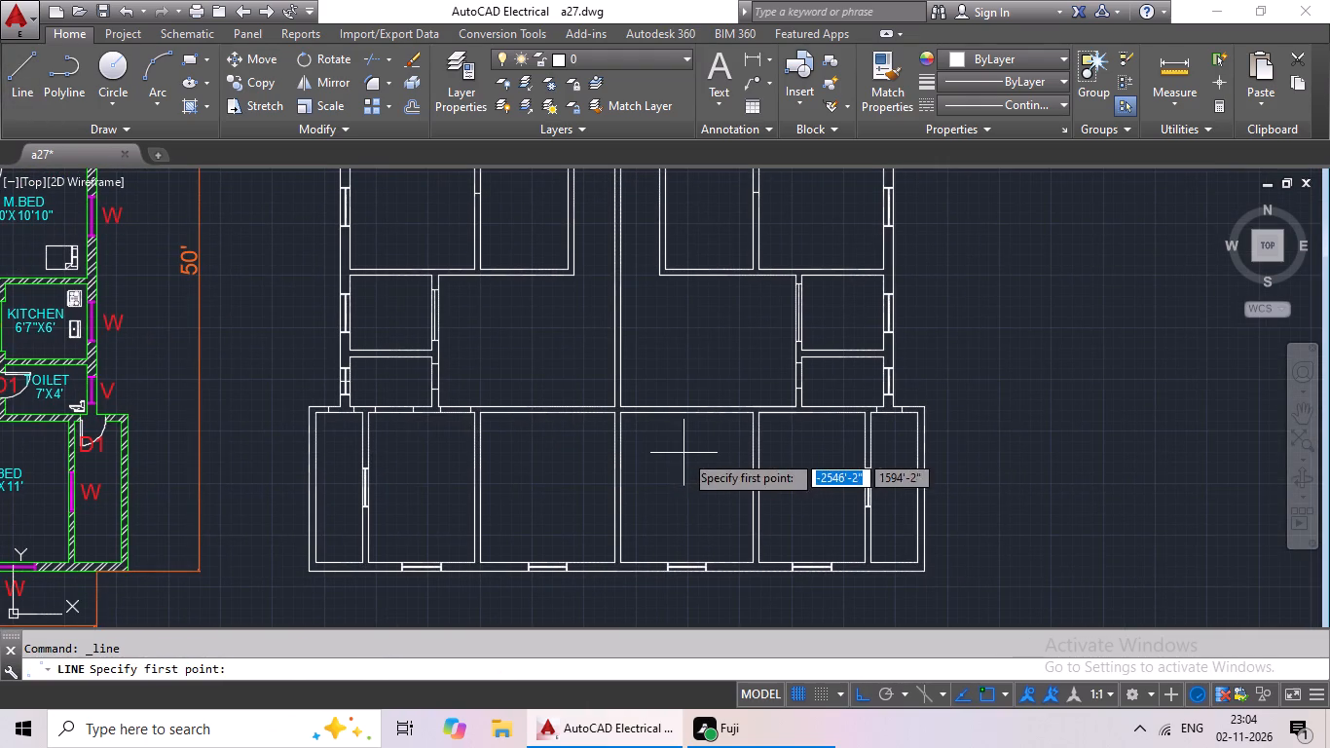
{"action": "scroll", "coordinate": [794, 422], "scroll_direction": "up", "scroll_amount": 4}
{"action": "middle_click_drag", "start_coordinate": [791, 442], "coordinate": [787, 455]}
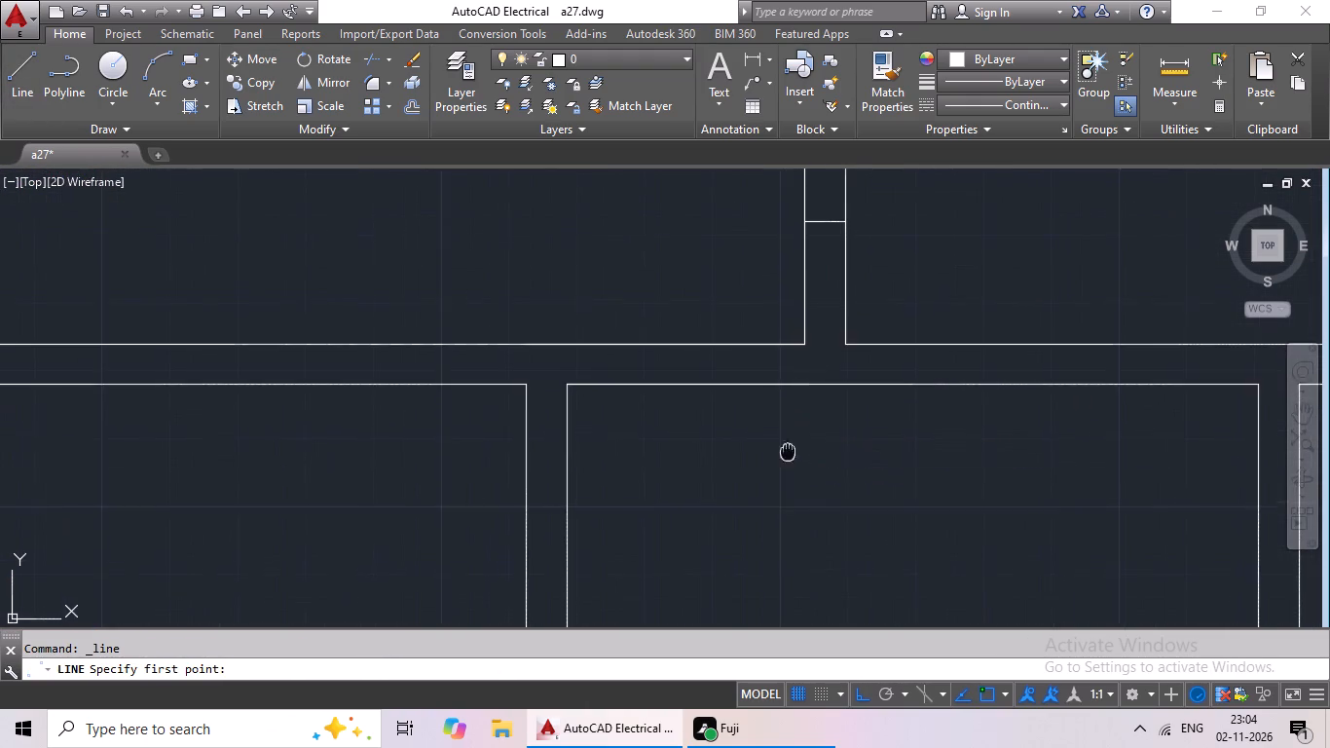
{"action": "middle_click_drag", "start_coordinate": [787, 455], "coordinate": [779, 474]}
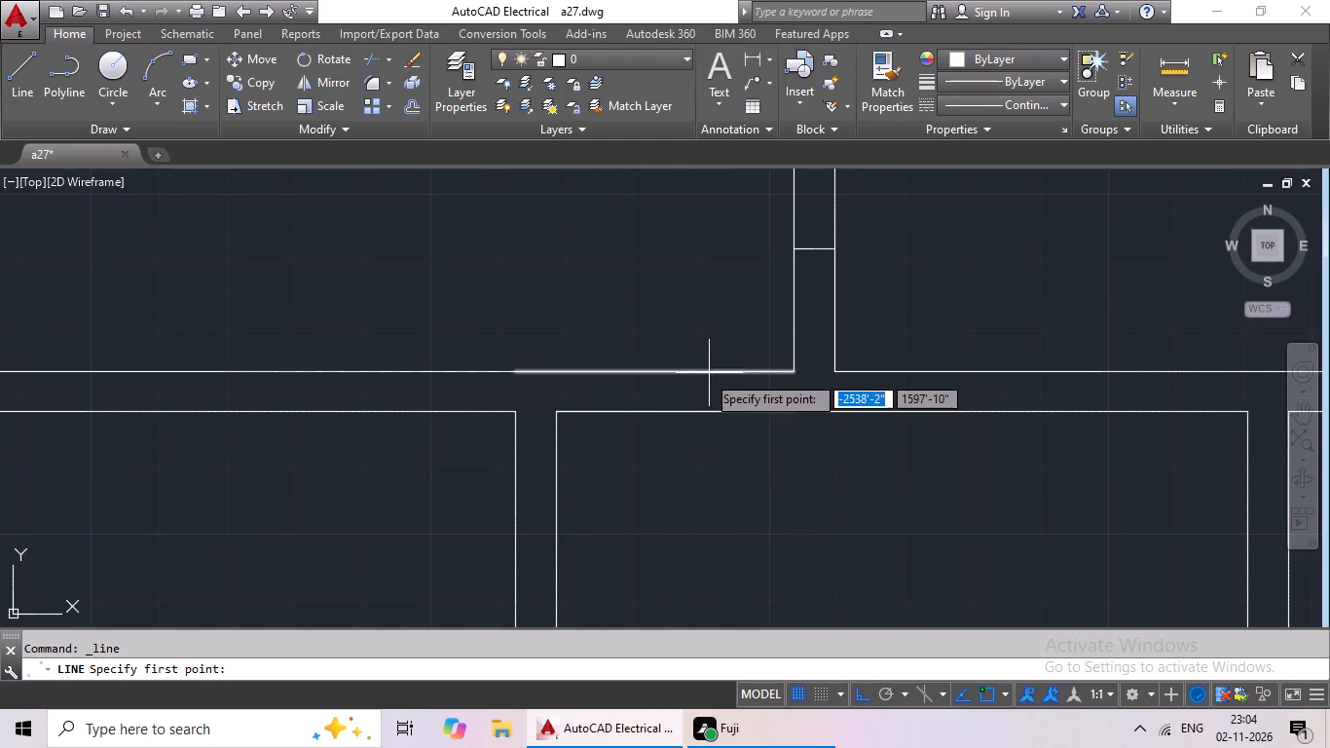
{"action": "left_click", "coordinate": [577, 411]}
{"action": "left_click", "coordinate": [580, 375]}
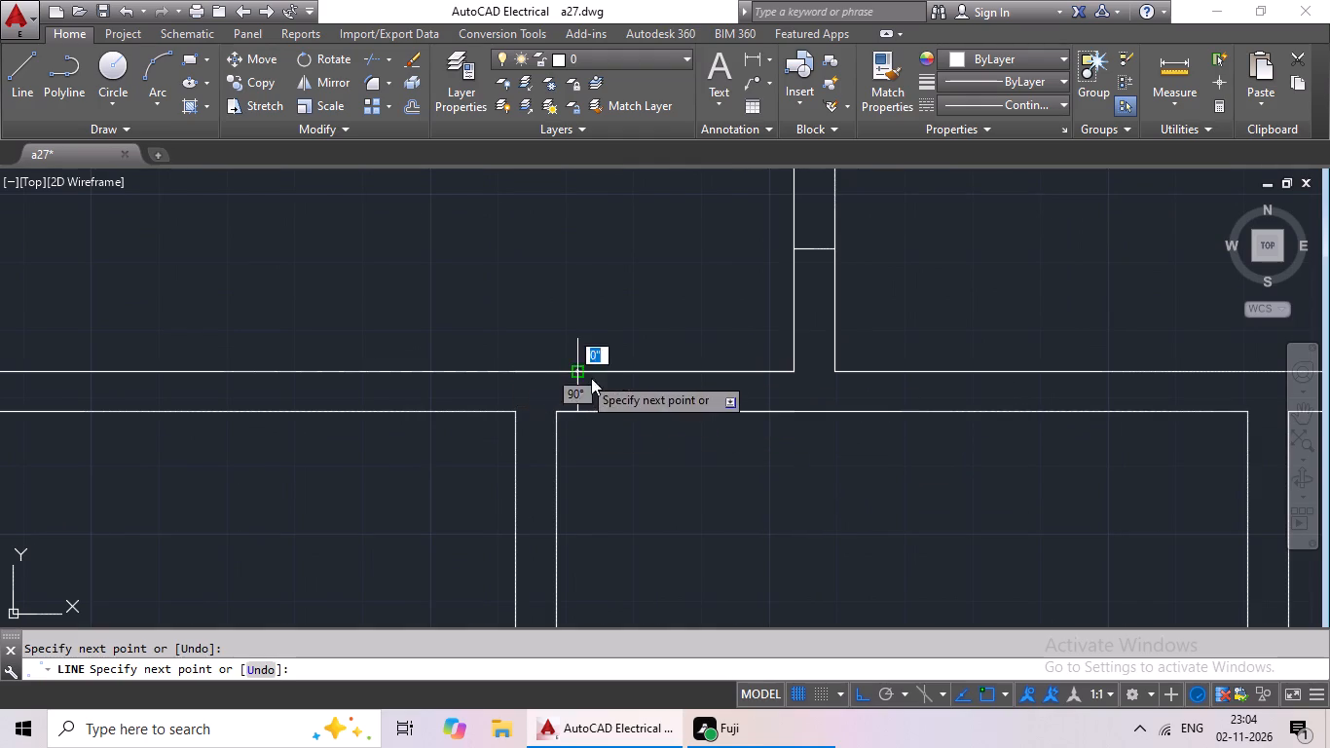
{"action": "key", "text": "Escape"}
{"action": "key", "text": "Escape"}
Offset the line across the easternmost south bedroom's north wall 2'5" to the east.
{"action": "key", "text": "o"}
{"action": "key", "text": "Return"}
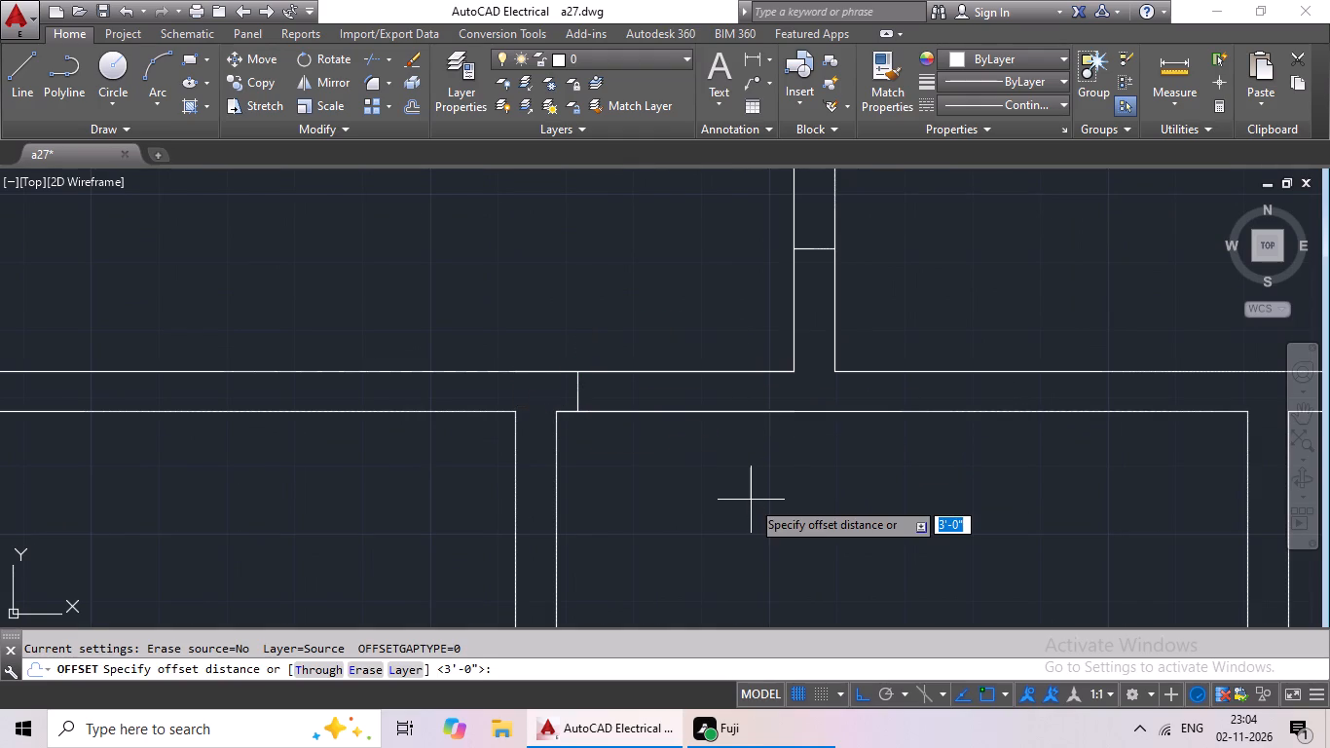
{"action": "type", "text": "2'5"}
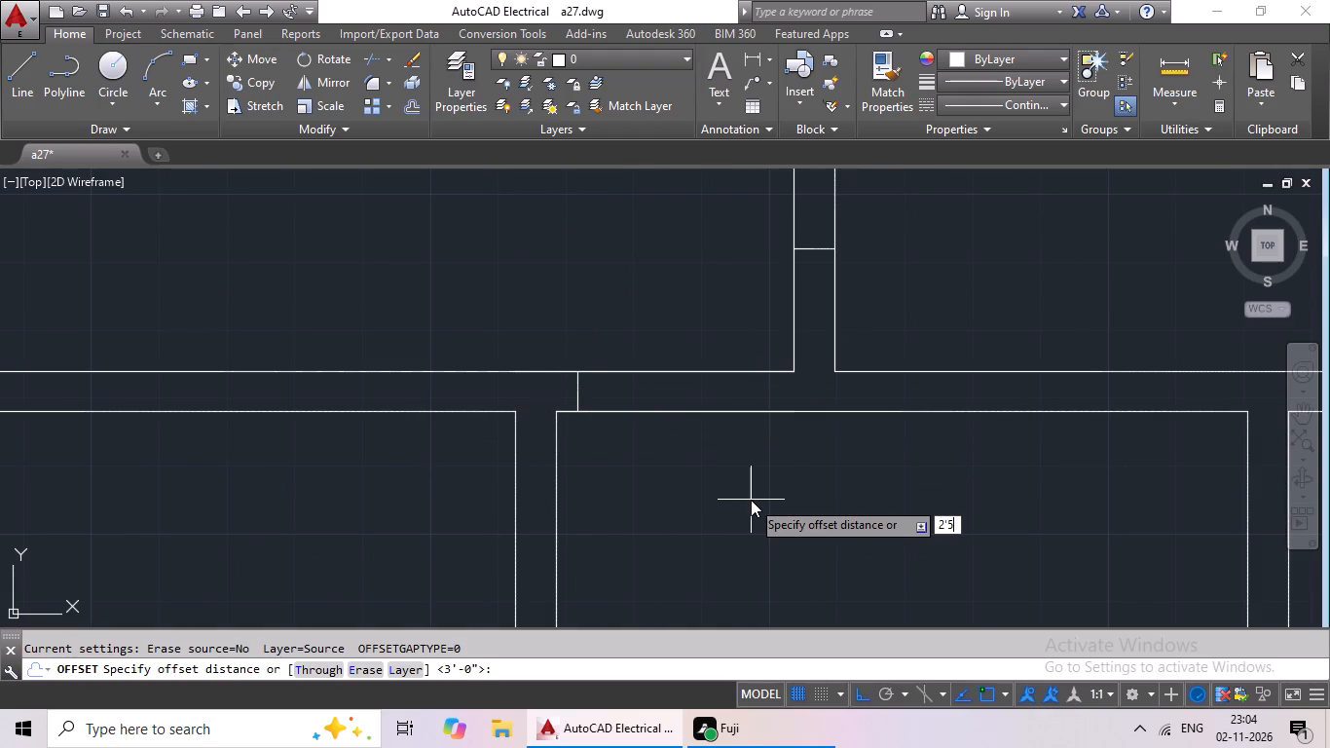
{"action": "key", "text": "shift+quotedbl"}
{"action": "key", "text": "Return"}
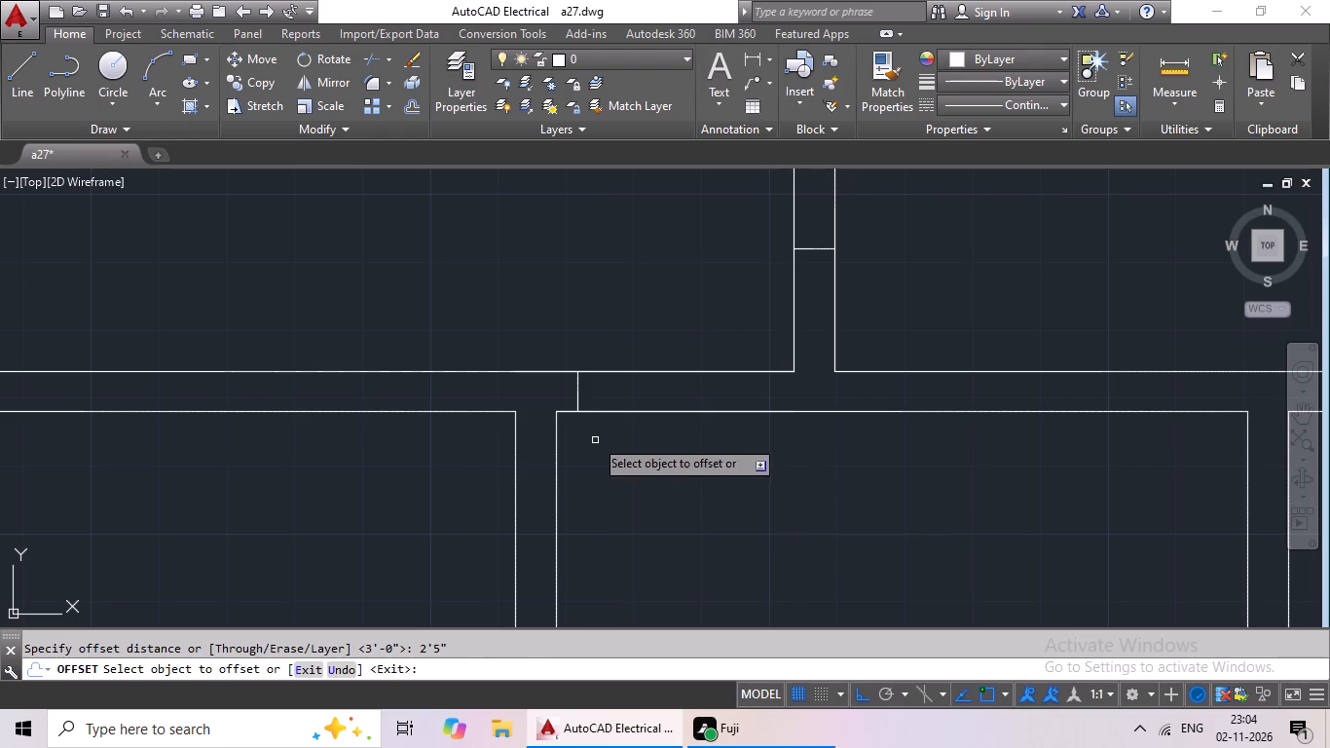
{"action": "left_click_drag", "start_coordinate": [577, 390], "coordinate": [596, 393]}
{"action": "left_click", "coordinate": [642, 395]}
{"action": "scroll", "coordinate": [780, 348], "scroll_direction": "down", "scroll_amount": 3}
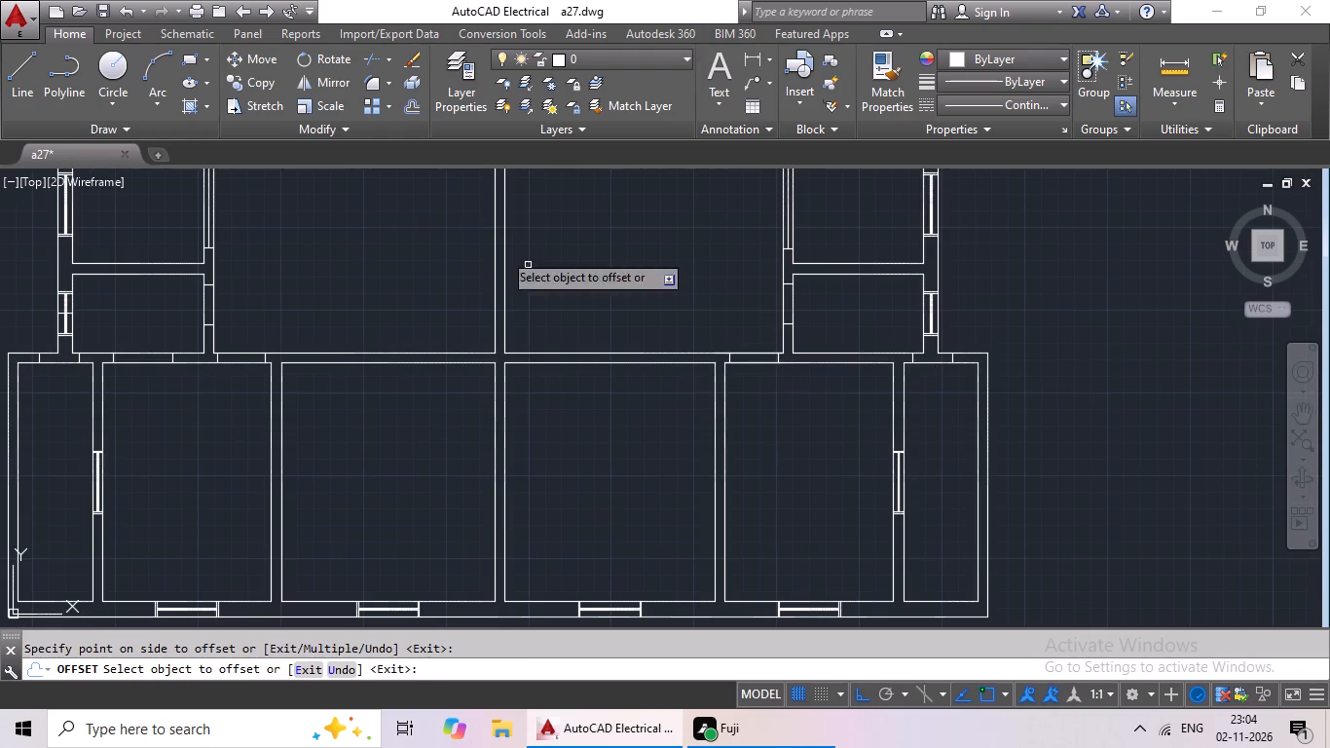
Draw a vertical line across the north wall of the south bedroom just east of the central wall, slightly west of its inner northeast corner.
{"action": "left_click", "coordinate": [19, 83]}
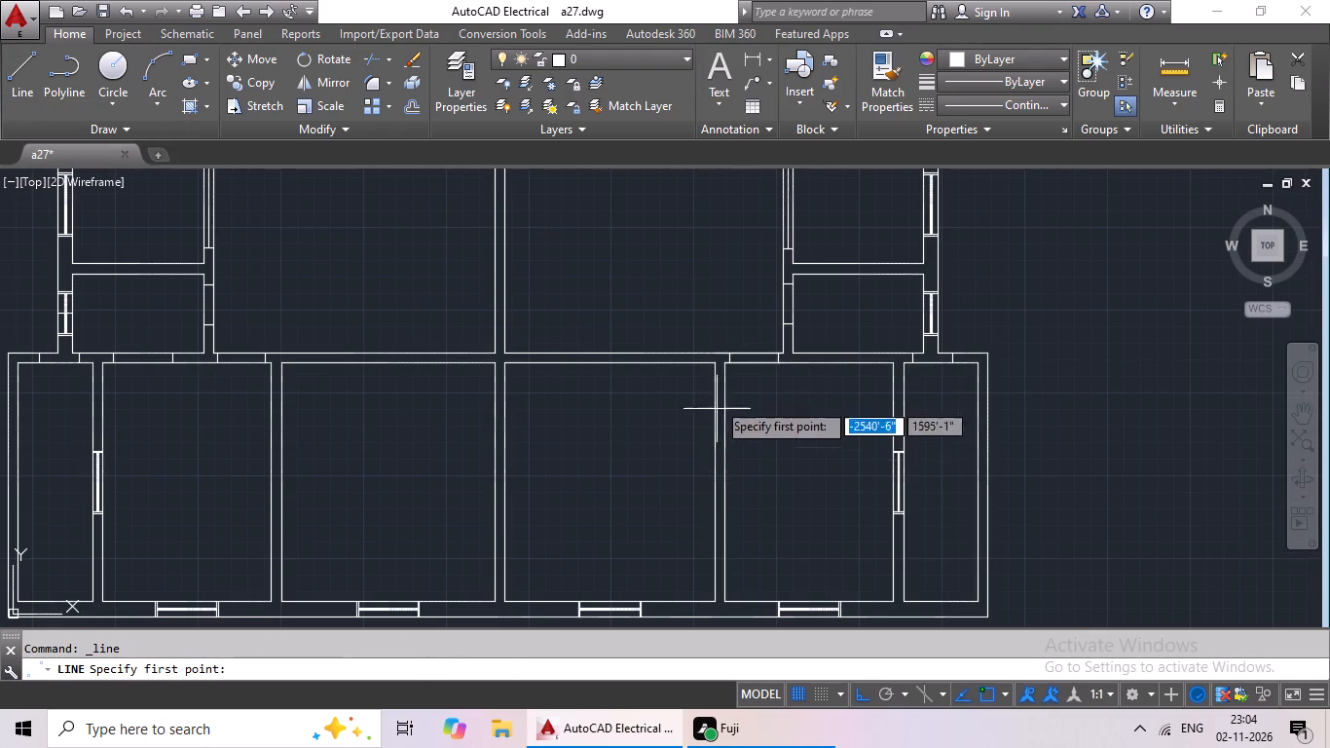
{"action": "scroll", "coordinate": [712, 364], "scroll_direction": "up", "scroll_amount": 1}
{"action": "scroll", "coordinate": [699, 372], "scroll_direction": "down", "scroll_amount": 2}
{"action": "middle_click_drag", "start_coordinate": [668, 396], "coordinate": [802, 393]}
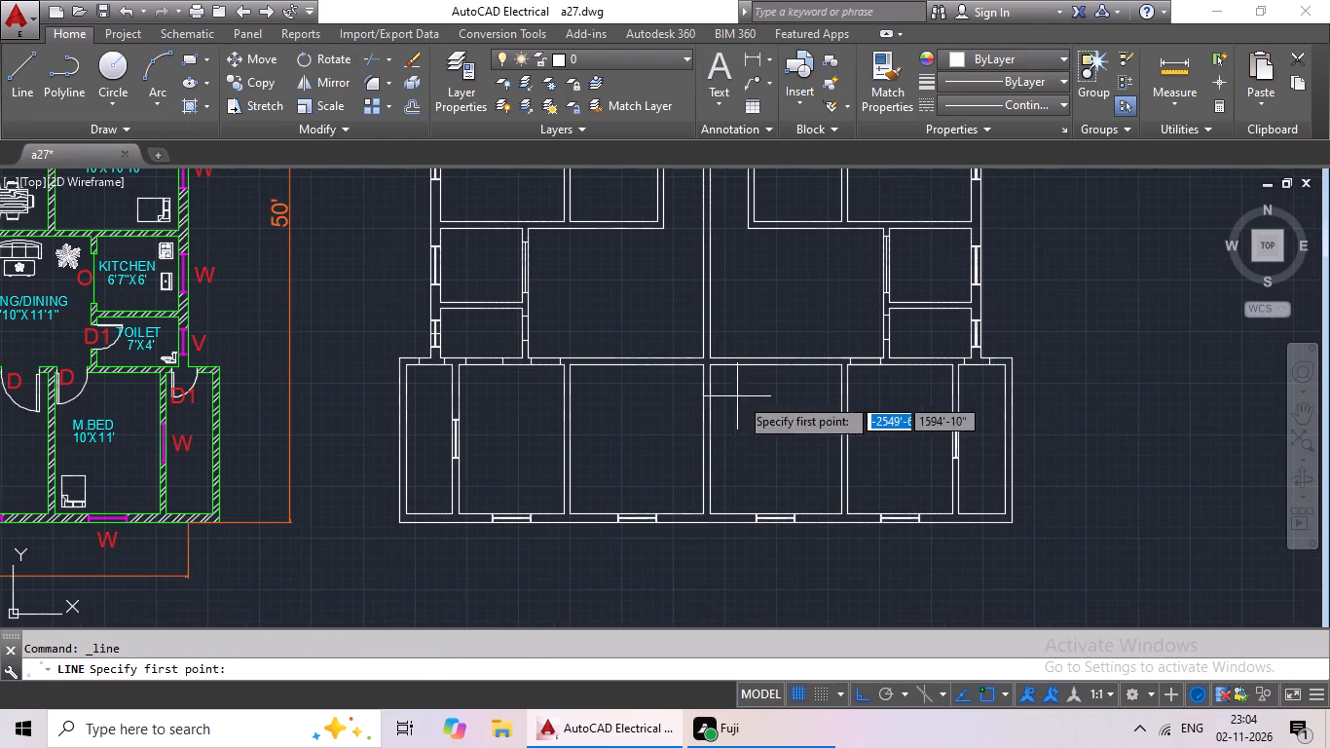
{"action": "scroll", "coordinate": [849, 354], "scroll_direction": "up", "scroll_amount": 4}
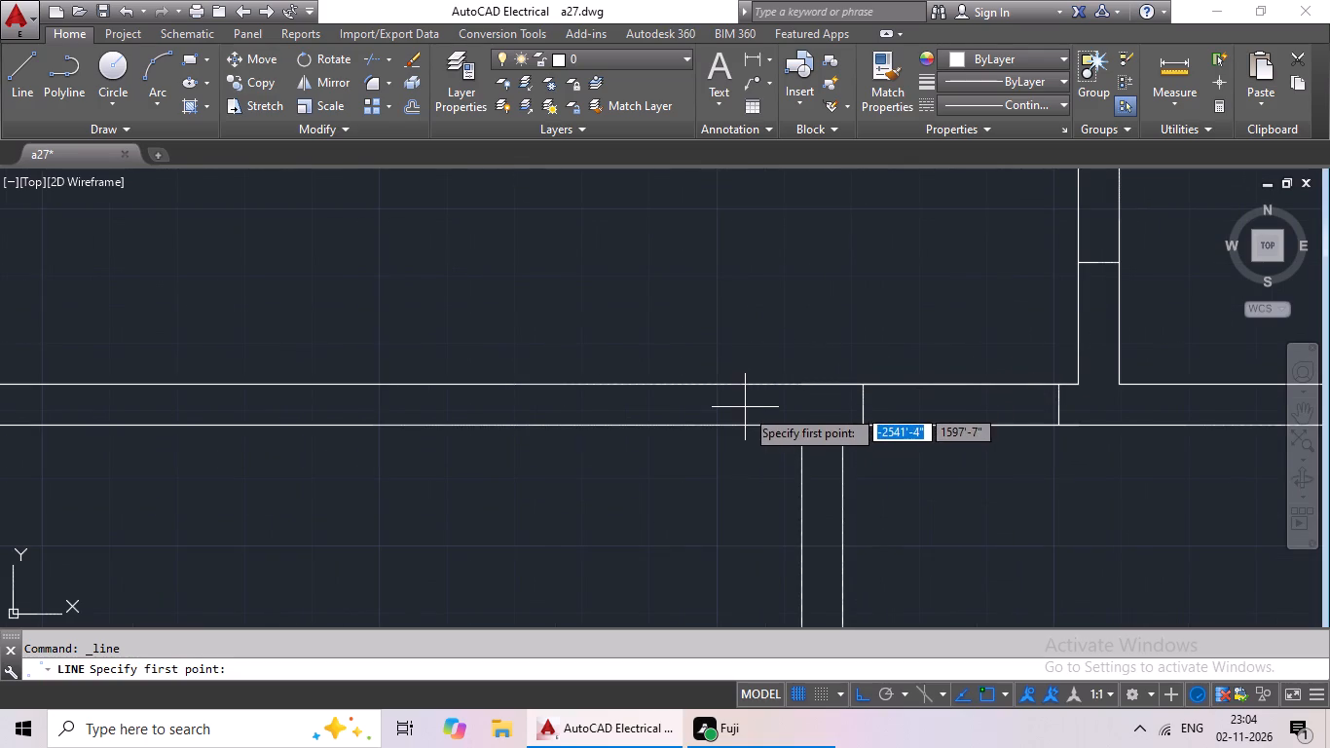
{"action": "left_click", "coordinate": [738, 425]}
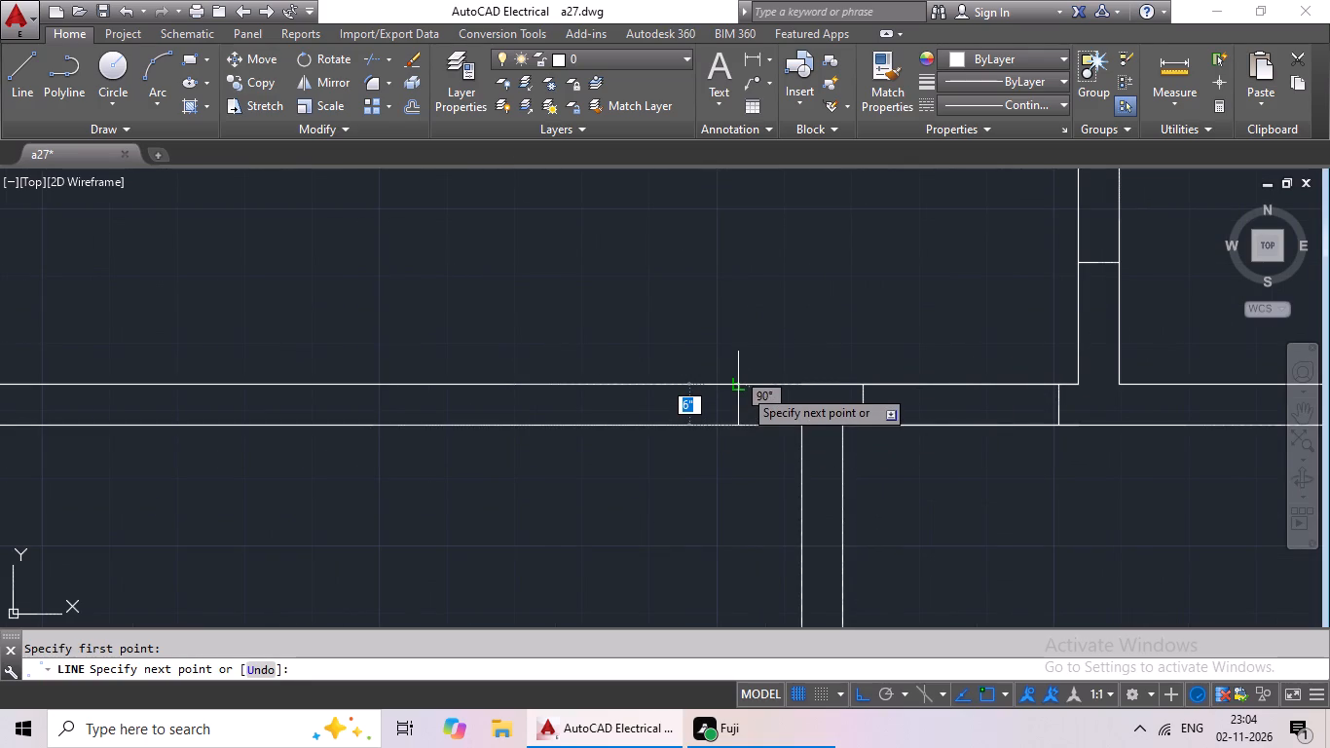
{"action": "left_click", "coordinate": [741, 381]}
{"action": "key", "text": "Escape"}
{"action": "key", "text": "Escape"}
{"action": "key", "text": "Escape"}
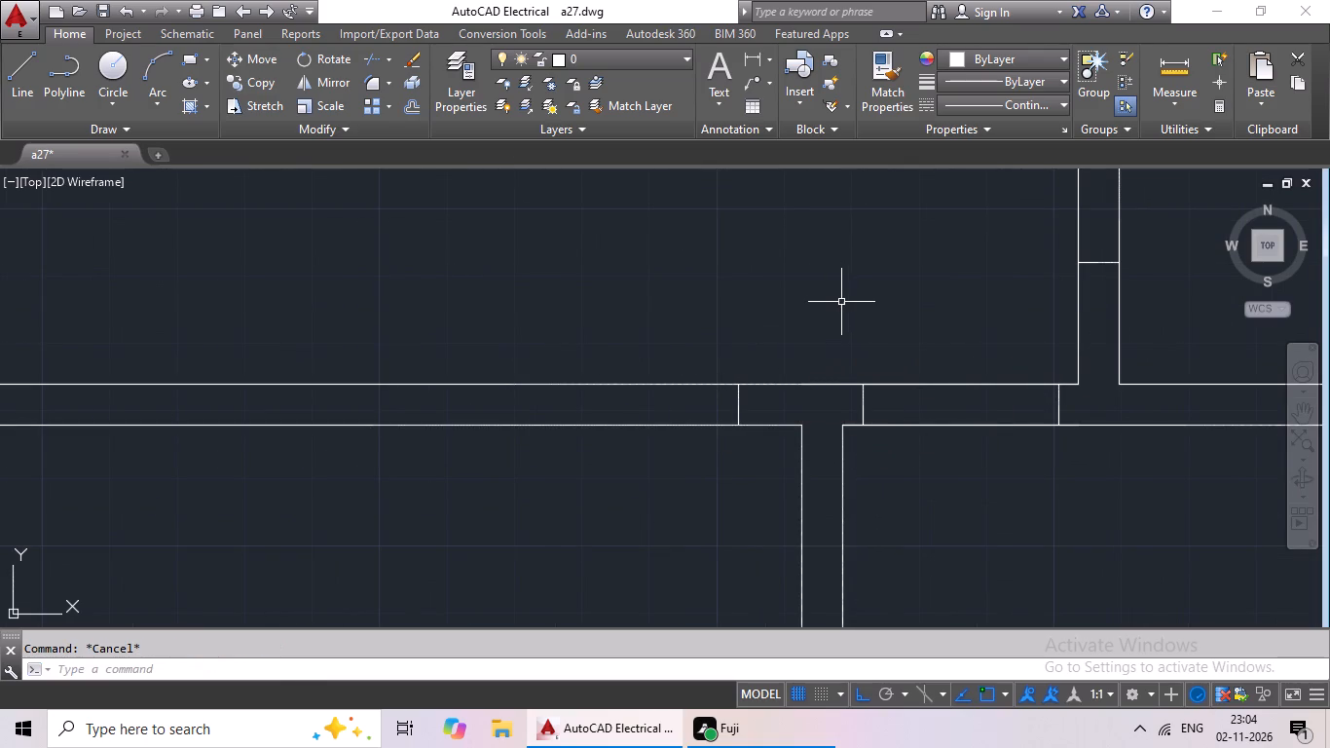
Offset the line across that inner east bedroom's north wall 3' to the west.
{"action": "key", "text": "o"}
{"action": "key", "text": "Return"}
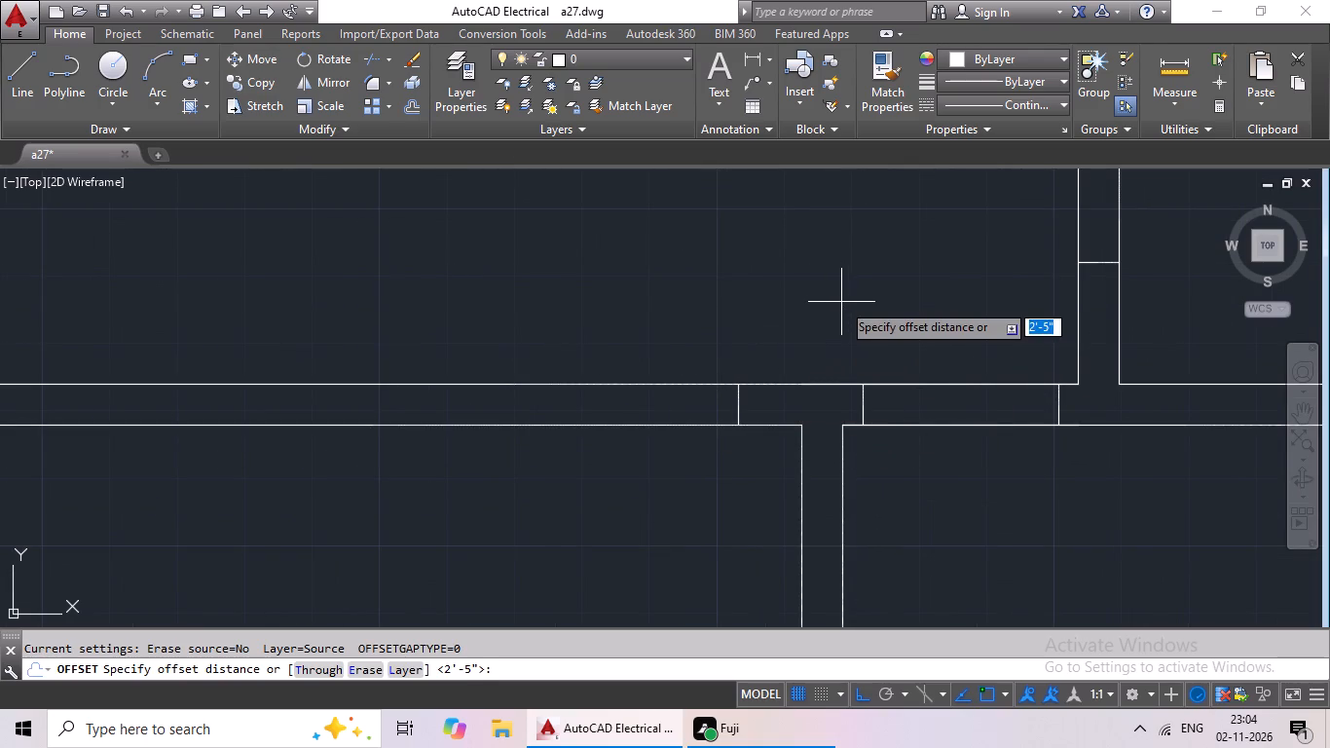
{"action": "type", "text": "3'"}
{"action": "key", "text": "Return"}
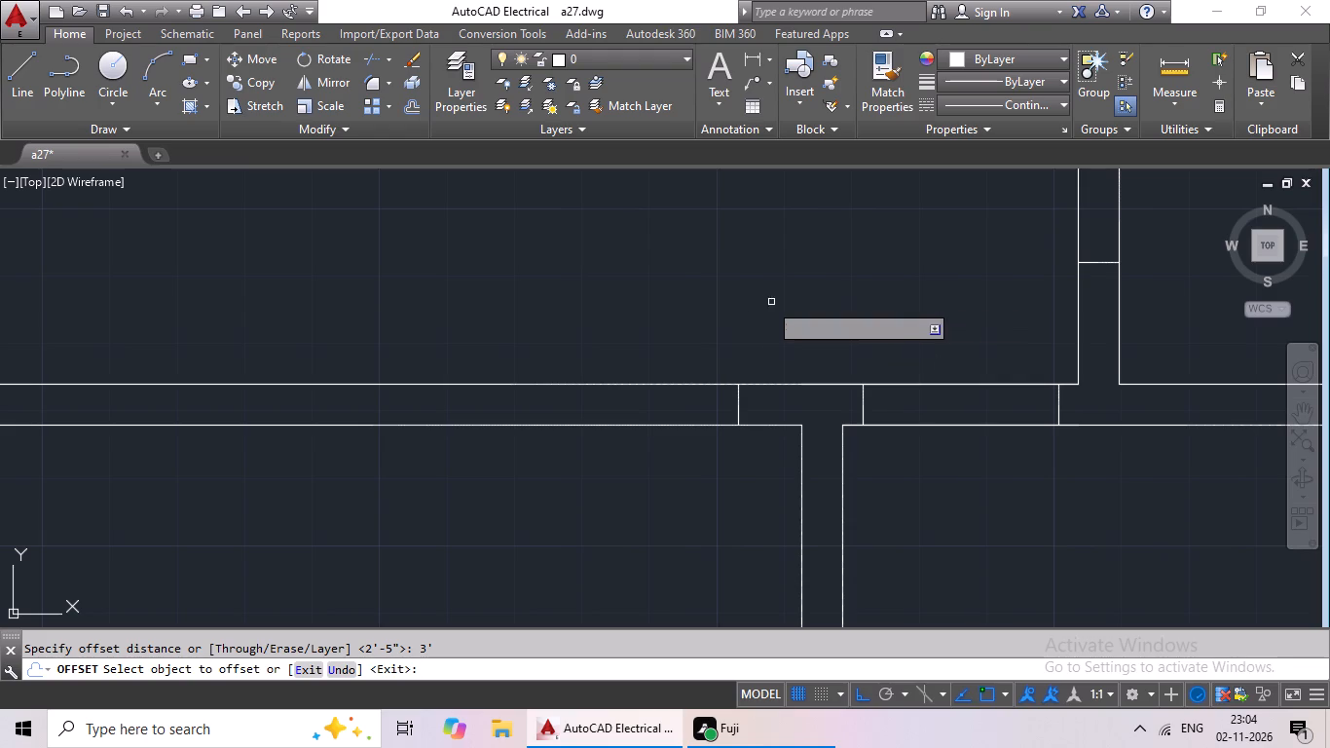
{"action": "left_click", "coordinate": [740, 399]}
{"action": "left_click", "coordinate": [619, 394]}
{"action": "scroll", "coordinate": [627, 387], "scroll_direction": "down", "scroll_amount": 5}
{"action": "scroll", "coordinate": [621, 409], "scroll_direction": "up", "scroll_amount": 1}
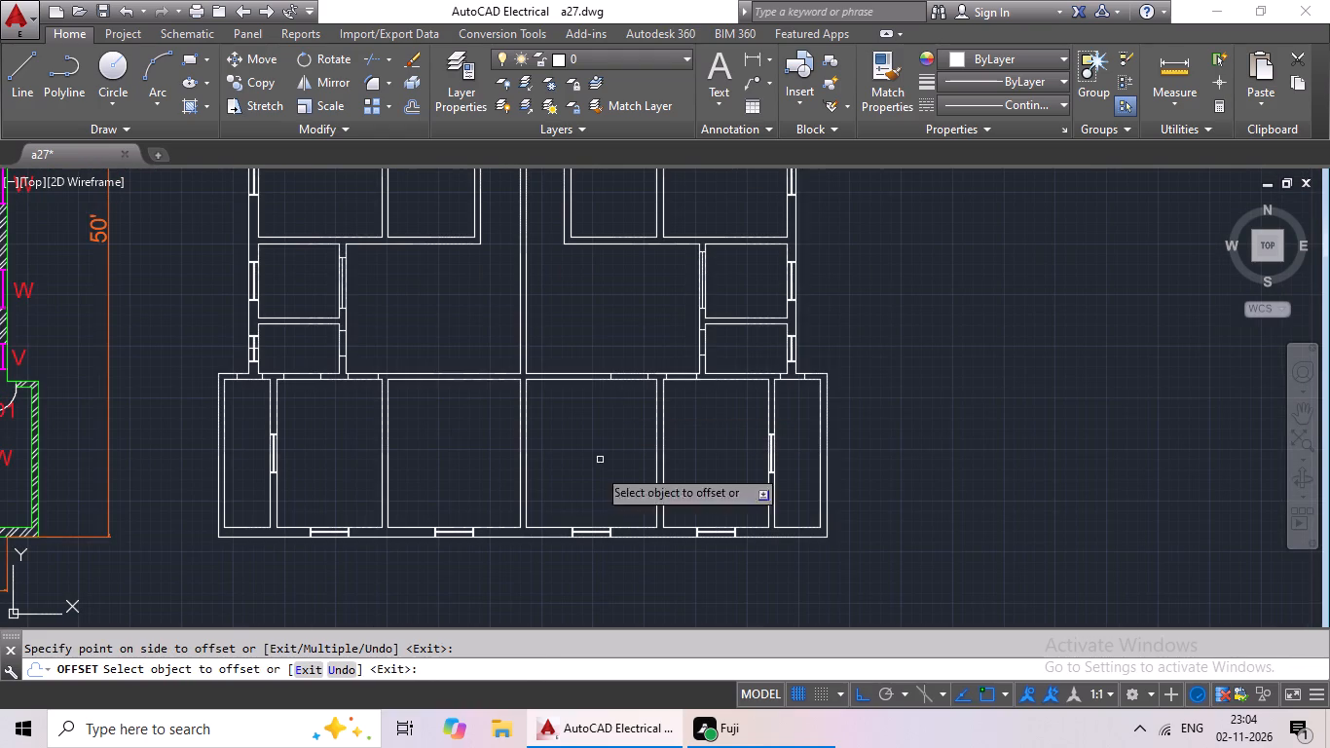
{"action": "left_click", "coordinate": [593, 476]}
{"action": "key", "text": "Escape"}
{"action": "key", "text": "Escape"}
{"action": "key", "text": "Escape"}
Trim the wall lines at the marked door opening in the northeast bedroom's north wall, using all objects as cutting edges.
{"action": "middle_click_drag", "start_coordinate": [579, 307], "coordinate": [561, 396]}
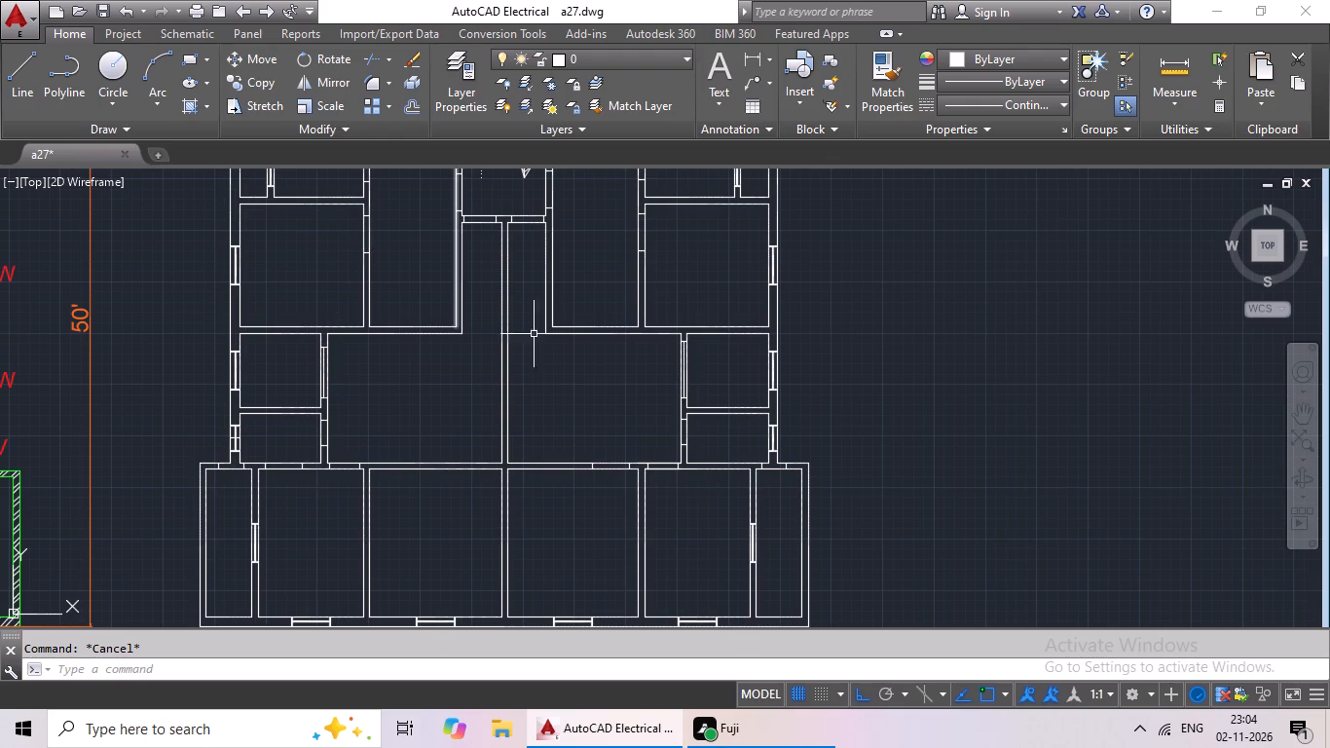
{"action": "middle_click_drag", "start_coordinate": [718, 276], "coordinate": [670, 394]}
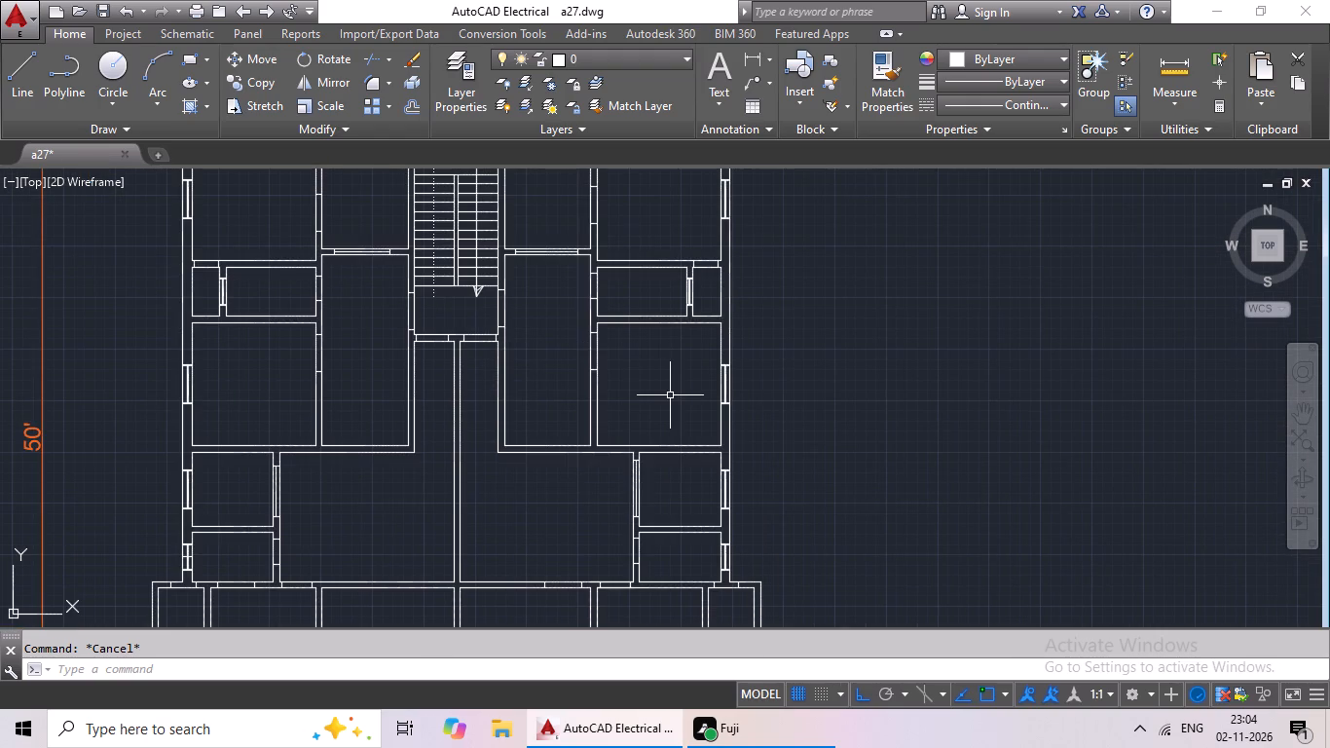
{"action": "key", "text": "Escape"}
{"action": "type", "text": "tr"}
{"action": "key", "text": "space"}
{"action": "key", "text": "space"}
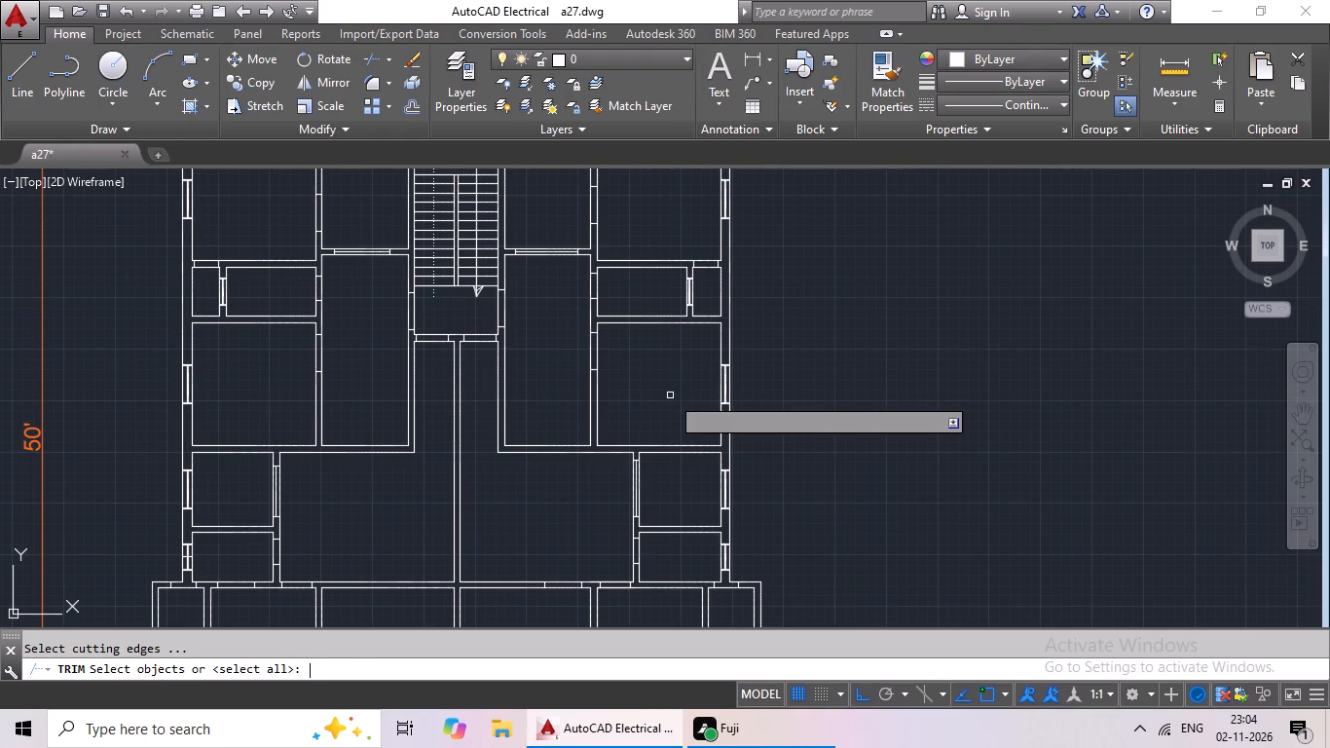
{"action": "scroll", "coordinate": [680, 295], "scroll_direction": "down", "scroll_amount": 1}
{"action": "middle_click_drag", "start_coordinate": [666, 224], "coordinate": [666, 344]}
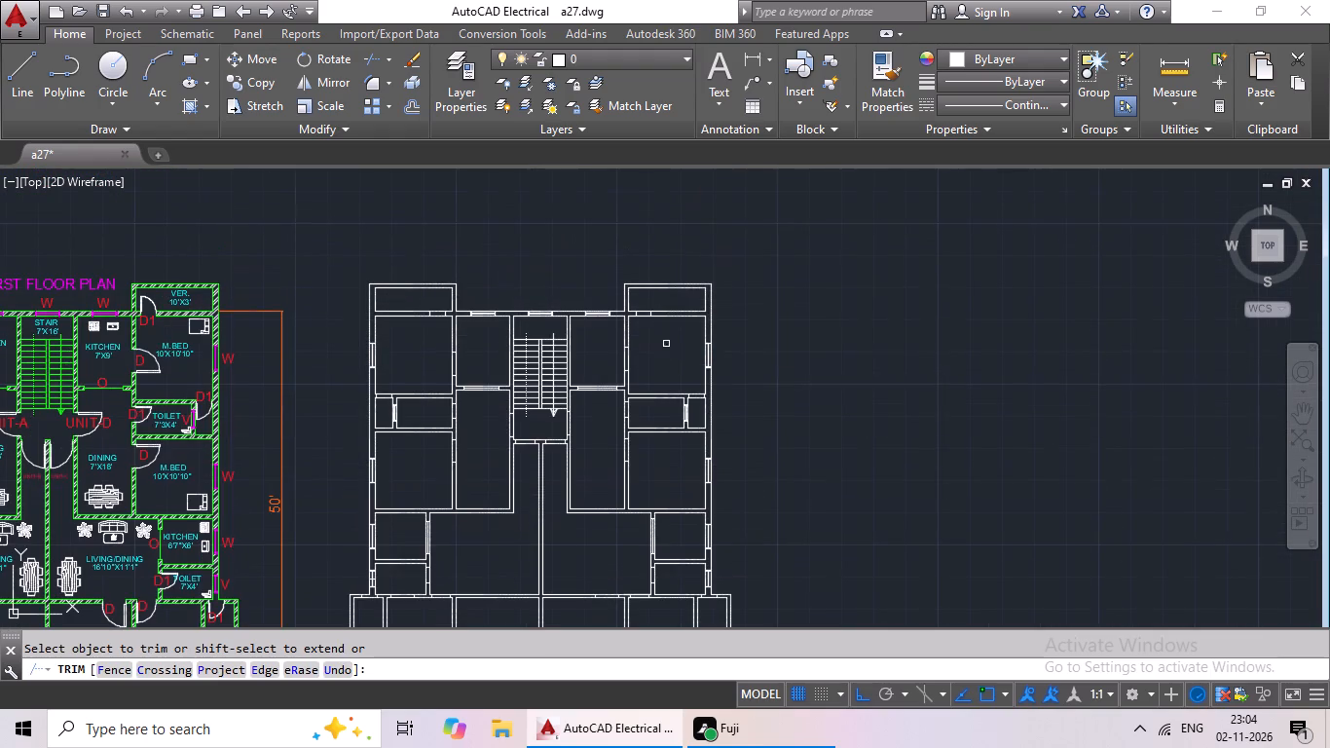
{"action": "scroll", "coordinate": [644, 318], "scroll_direction": "up", "scroll_amount": 5}
{"action": "left_click_drag", "start_coordinate": [638, 238], "coordinate": [624, 315]}
{"action": "left_click", "coordinate": [624, 315]}
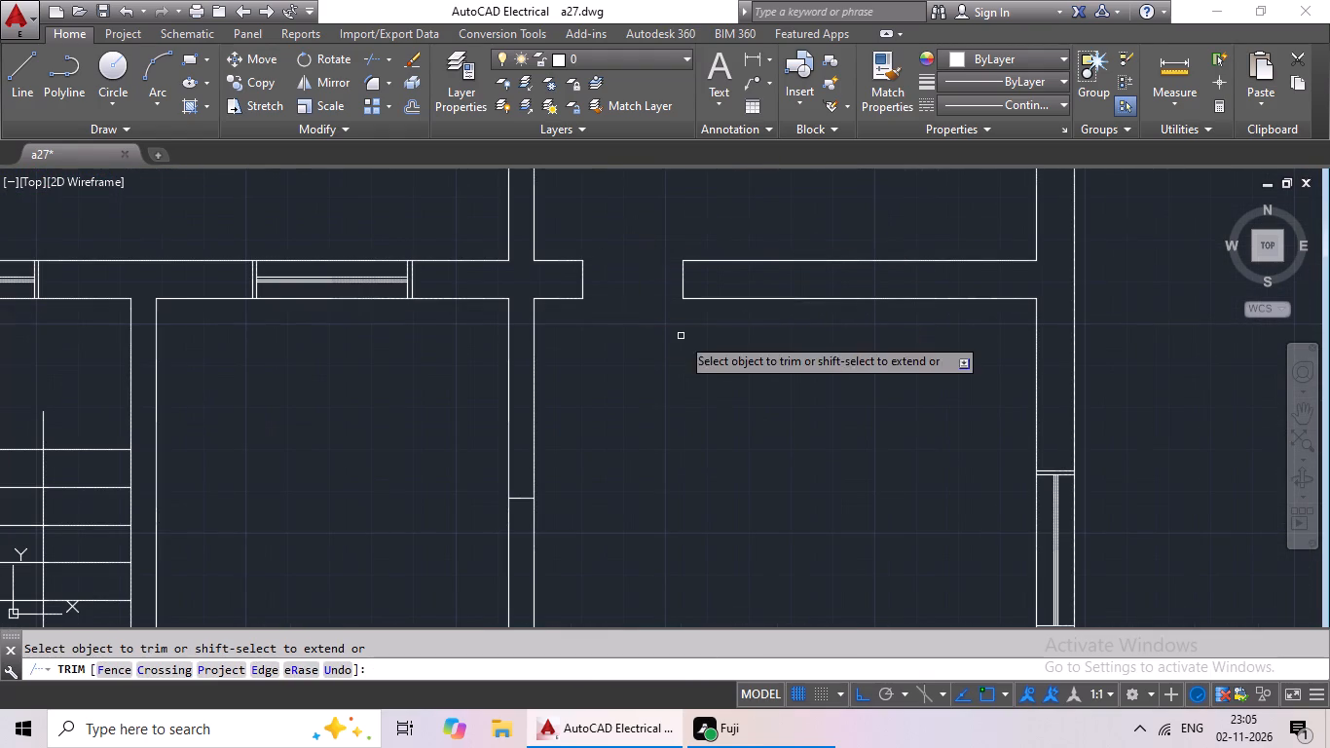
Trim the wall lines at the marked door opening in the northeast bedroom's west wall.
{"action": "middle_click_drag", "start_coordinate": [677, 449], "coordinate": [676, 326]}
{"action": "scroll", "coordinate": [688, 395], "scroll_direction": "down", "scroll_amount": 1}
{"action": "middle_click_drag", "start_coordinate": [691, 422], "coordinate": [725, 332]}
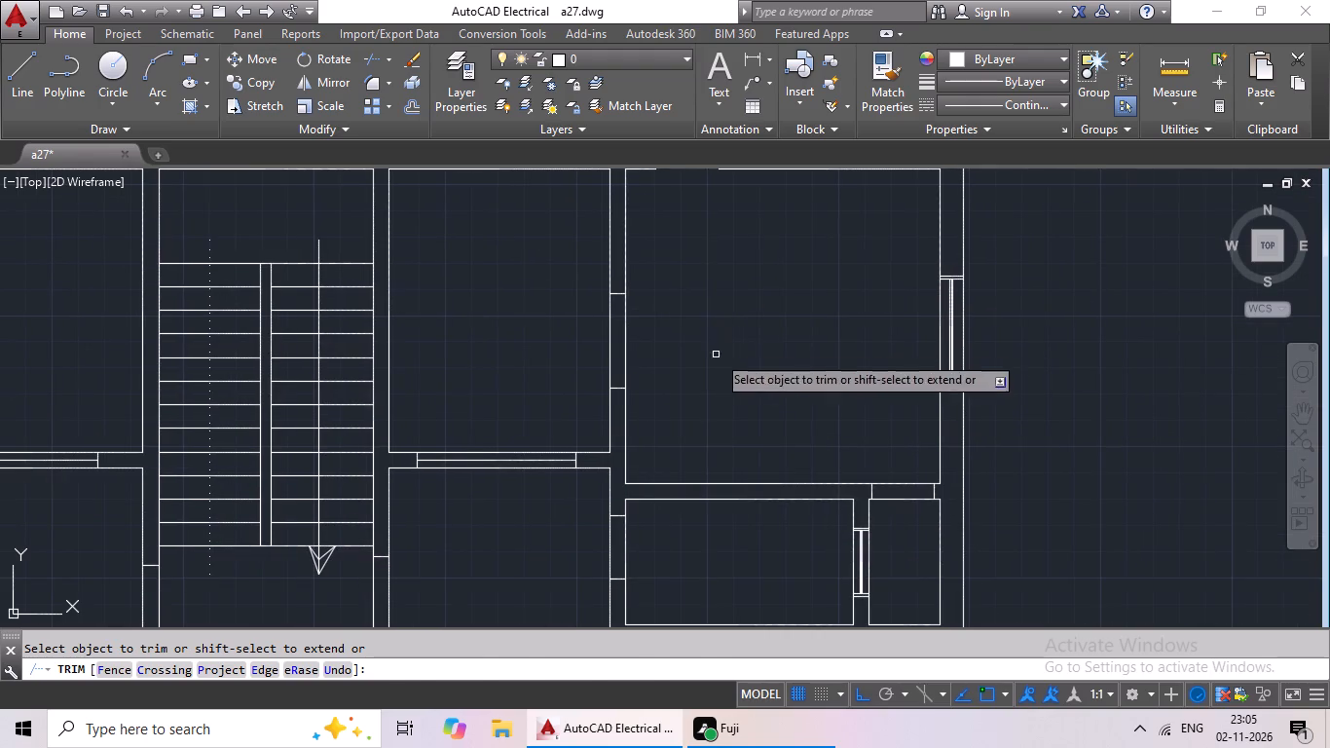
{"action": "left_click_drag", "start_coordinate": [735, 330], "coordinate": [565, 347]}
{"action": "left_click", "coordinate": [565, 347]}
Trim the two outer wall lines at the marked openings in the south walls of the two north kitchens beside the staircase.
{"action": "left_click", "coordinate": [530, 450]}
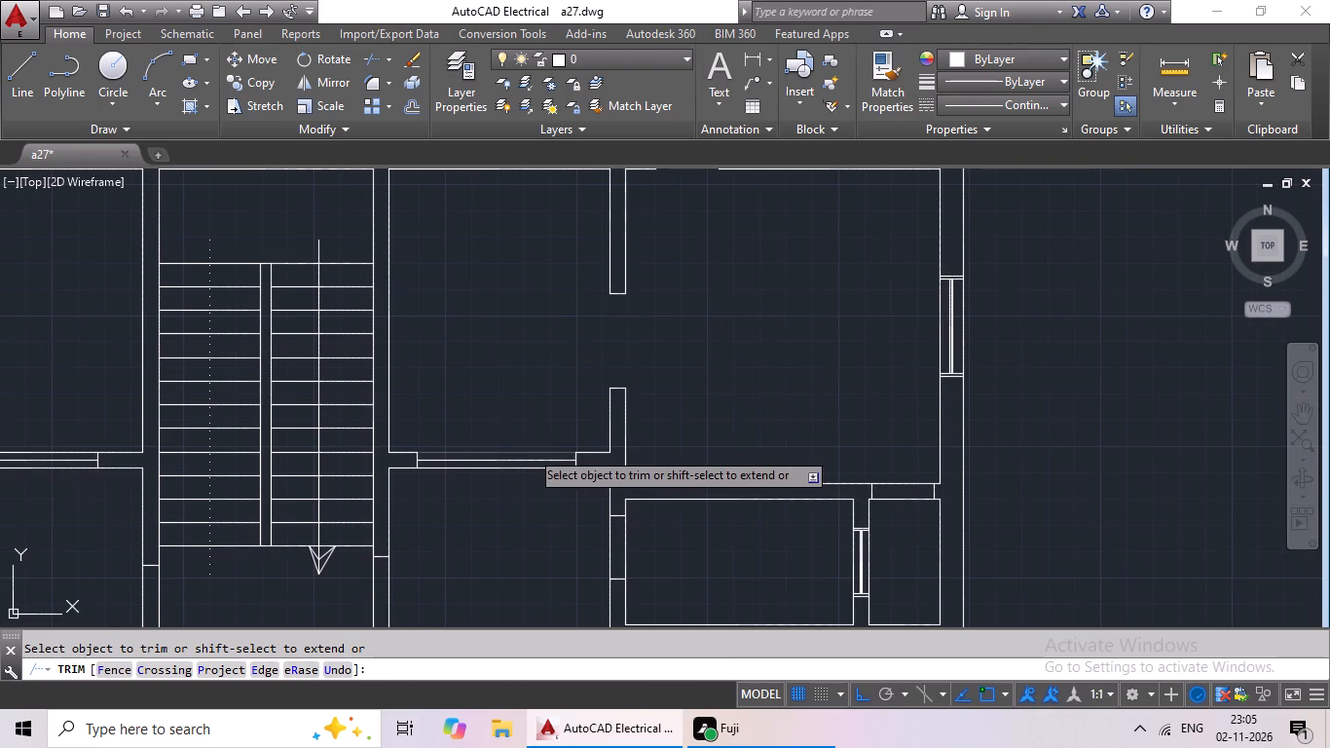
{"action": "left_click", "coordinate": [524, 470]}
{"action": "middle_click_drag", "start_coordinate": [556, 374], "coordinate": [780, 386]}
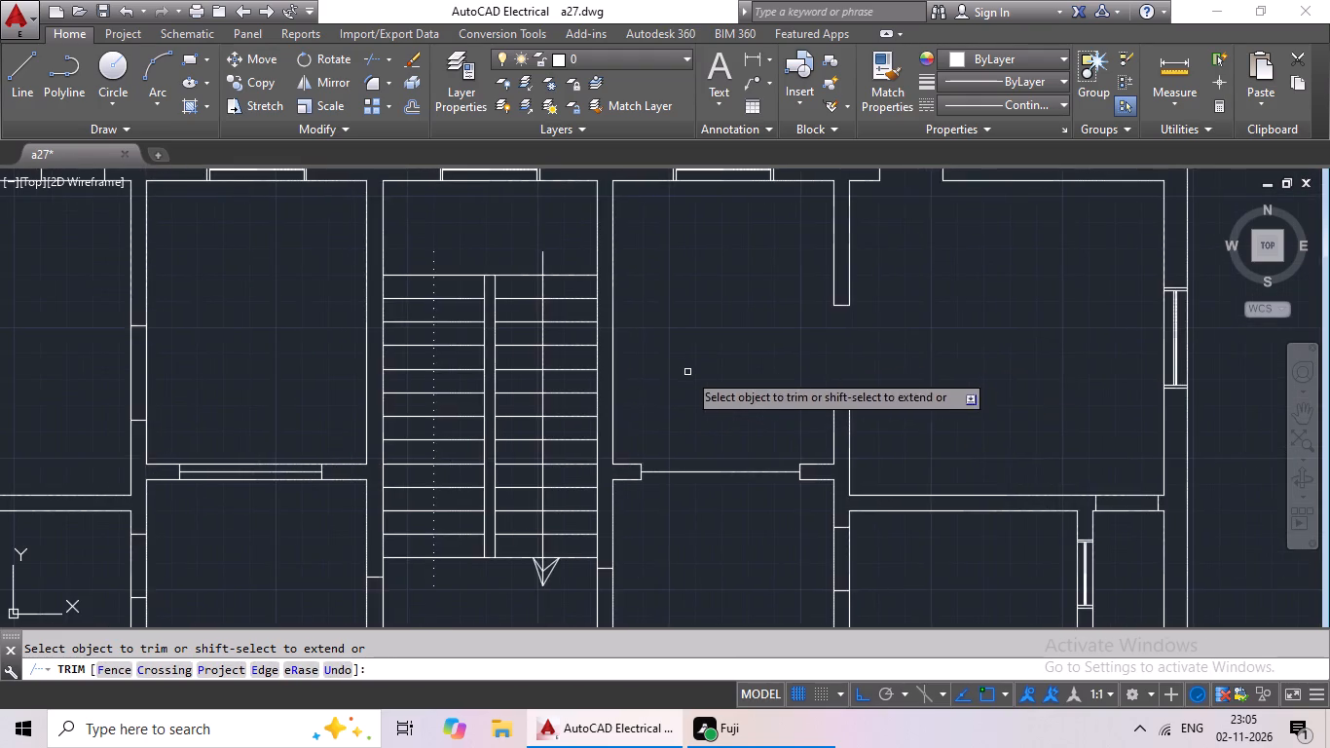
{"action": "scroll", "coordinate": [687, 369], "scroll_direction": "down", "scroll_amount": 1}
{"action": "middle_click_drag", "start_coordinate": [693, 365], "coordinate": [828, 300]}
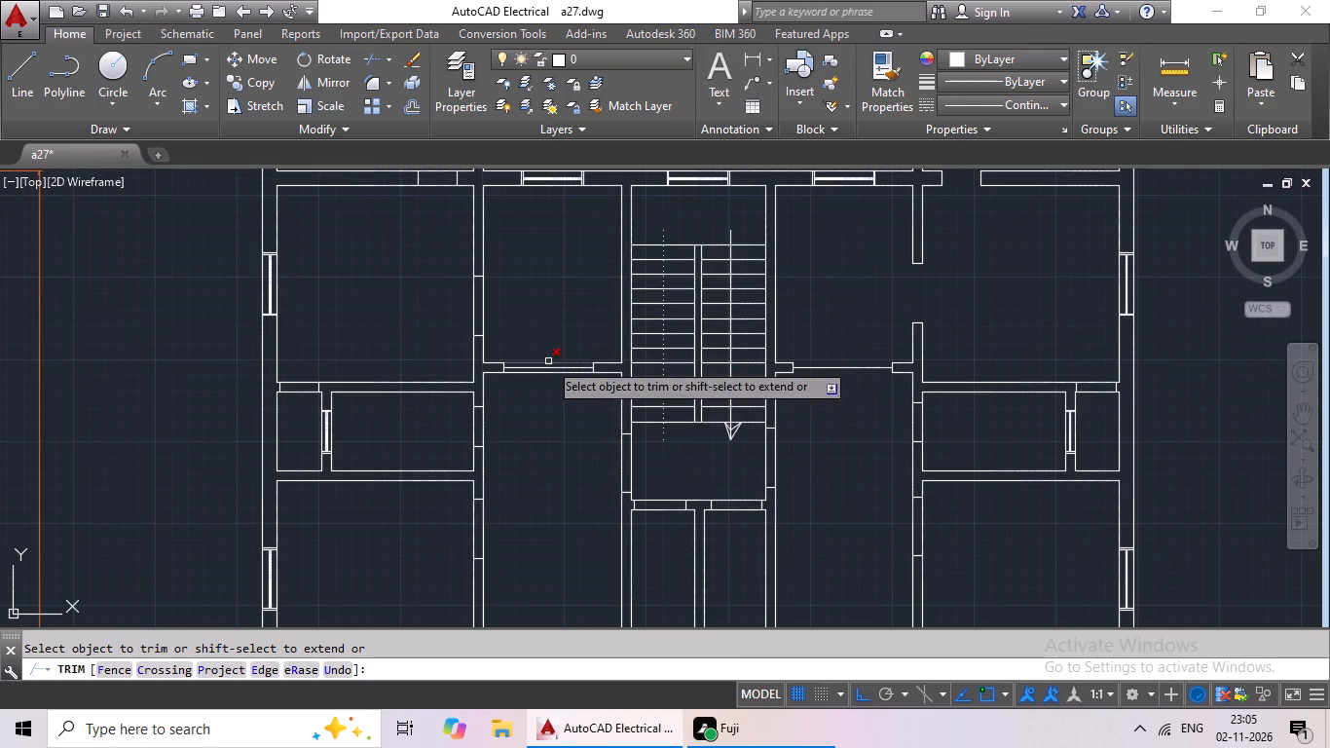
{"action": "scroll", "coordinate": [549, 361], "scroll_direction": "up", "scroll_amount": 2}
{"action": "left_click", "coordinate": [546, 365]}
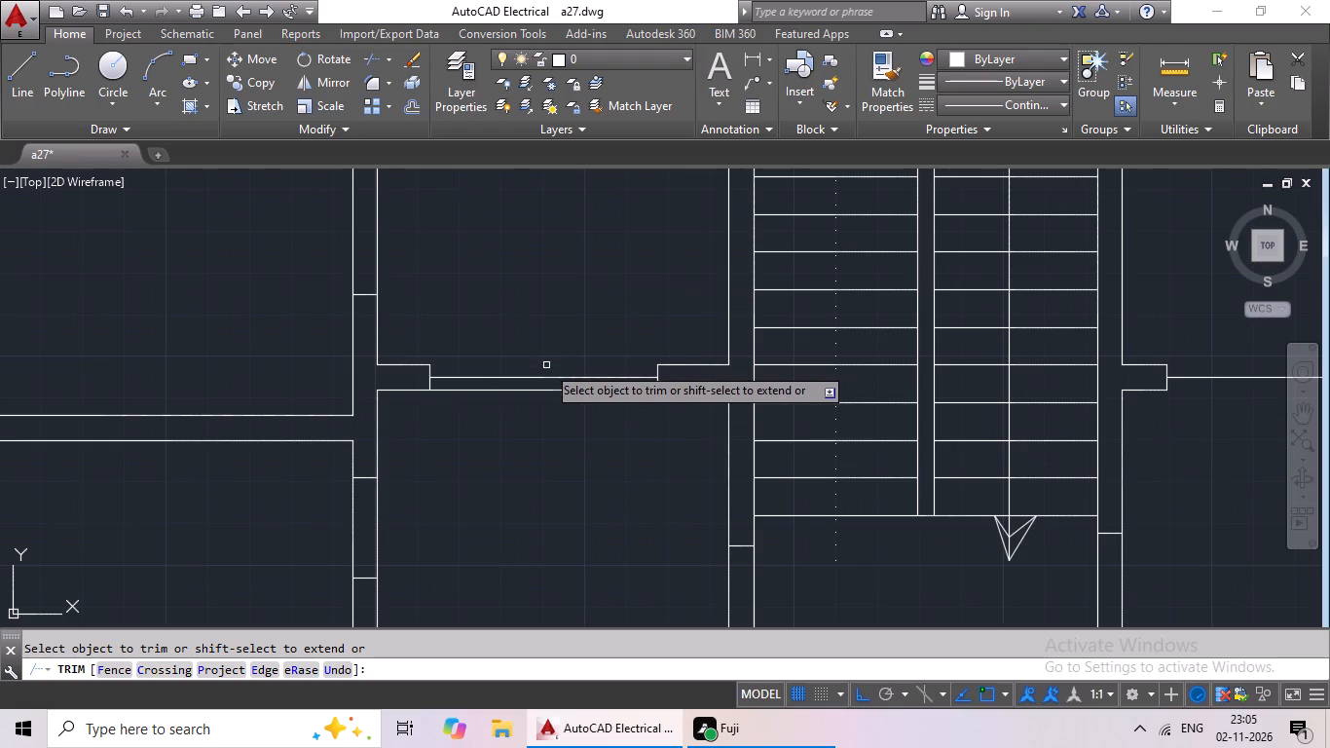
{"action": "left_click", "coordinate": [565, 390]}
Trim the wall lines at the marked door opening in the northwest bedroom's east wall.
{"action": "scroll", "coordinate": [584, 376], "scroll_direction": "down", "scroll_amount": 1}
{"action": "middle_click_drag", "start_coordinate": [582, 300], "coordinate": [665, 347]}
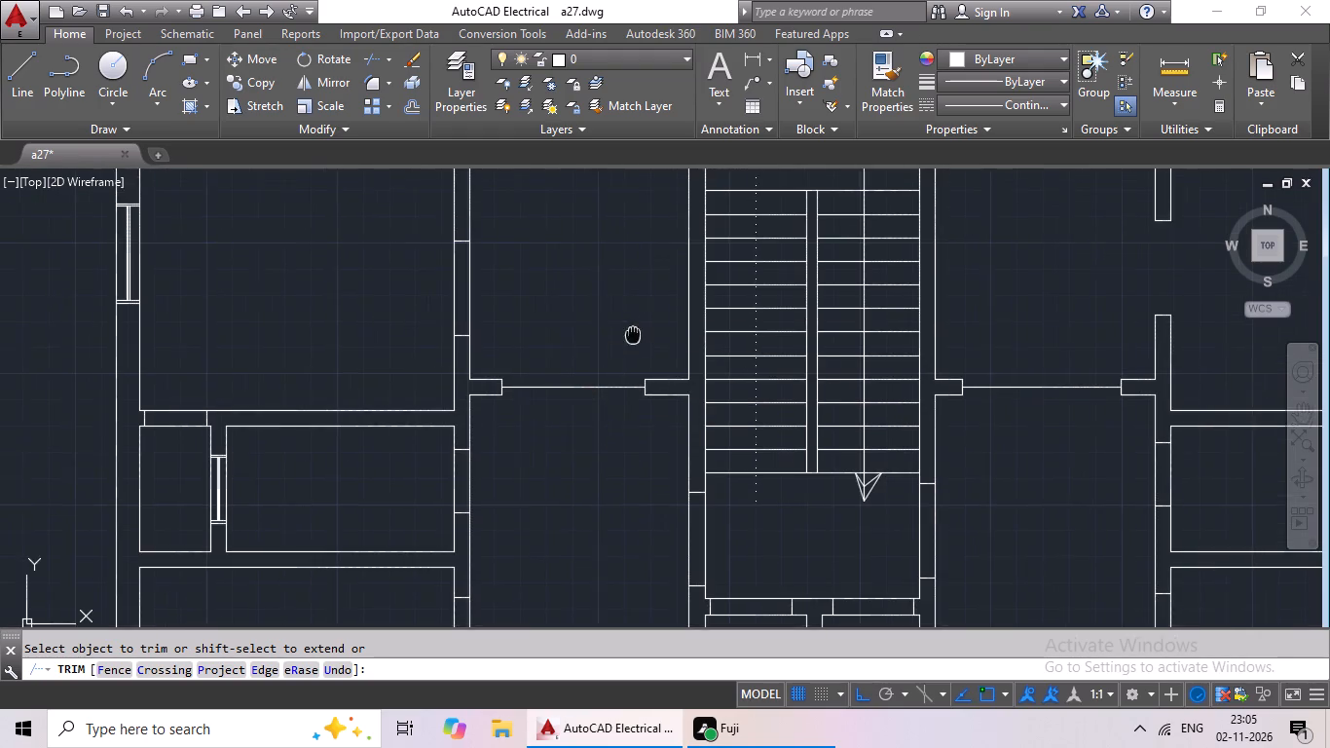
{"action": "middle_click_drag", "start_coordinate": [665, 347], "coordinate": [672, 347]}
{"action": "scroll", "coordinate": [601, 324], "scroll_direction": "up", "scroll_amount": 2}
{"action": "left_click_drag", "start_coordinate": [629, 313], "coordinate": [365, 329]}
{"action": "left_click_drag", "start_coordinate": [364, 330], "coordinate": [379, 333]}
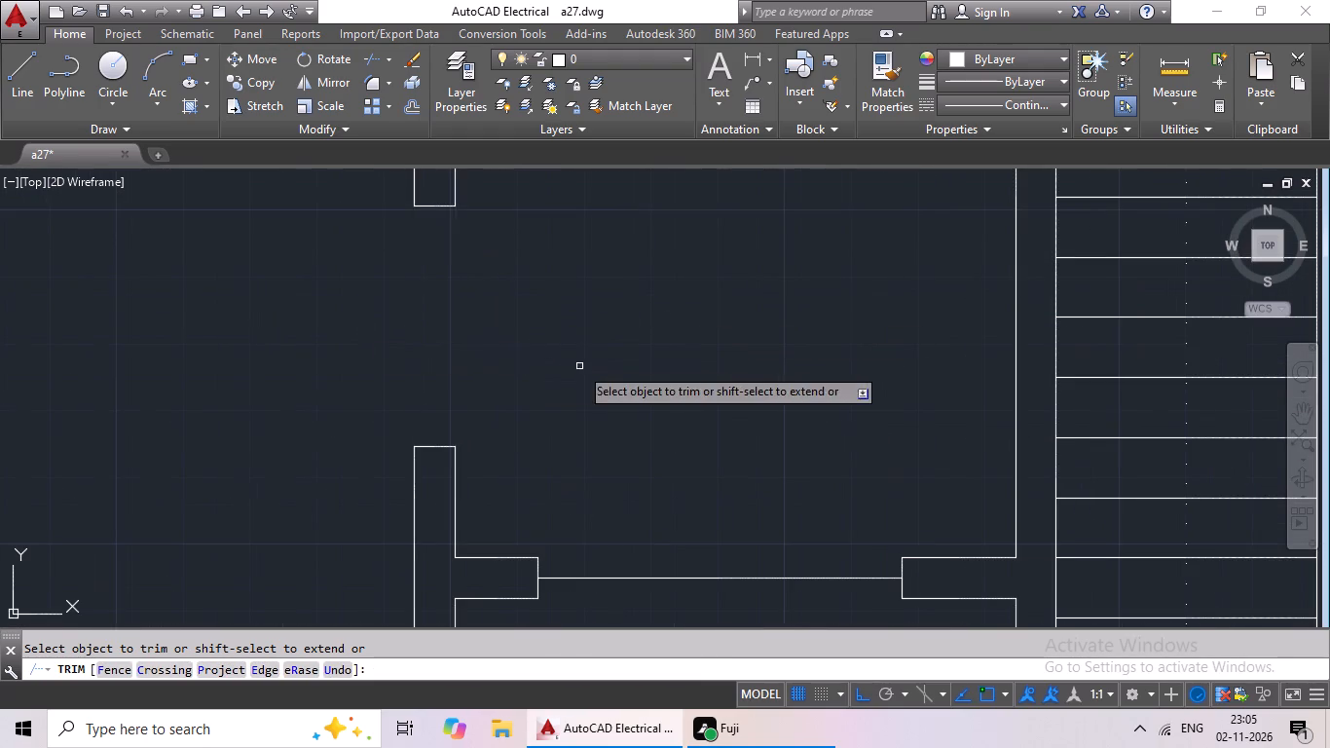
Trim the wall lines at the marked door opening between the northwest bedroom and the veranda to its north.
{"action": "scroll", "coordinate": [579, 366], "scroll_direction": "down", "scroll_amount": 3}
{"action": "middle_click_drag", "start_coordinate": [503, 328], "coordinate": [499, 469]}
{"action": "scroll", "coordinate": [501, 361], "scroll_direction": "up", "scroll_amount": 2}
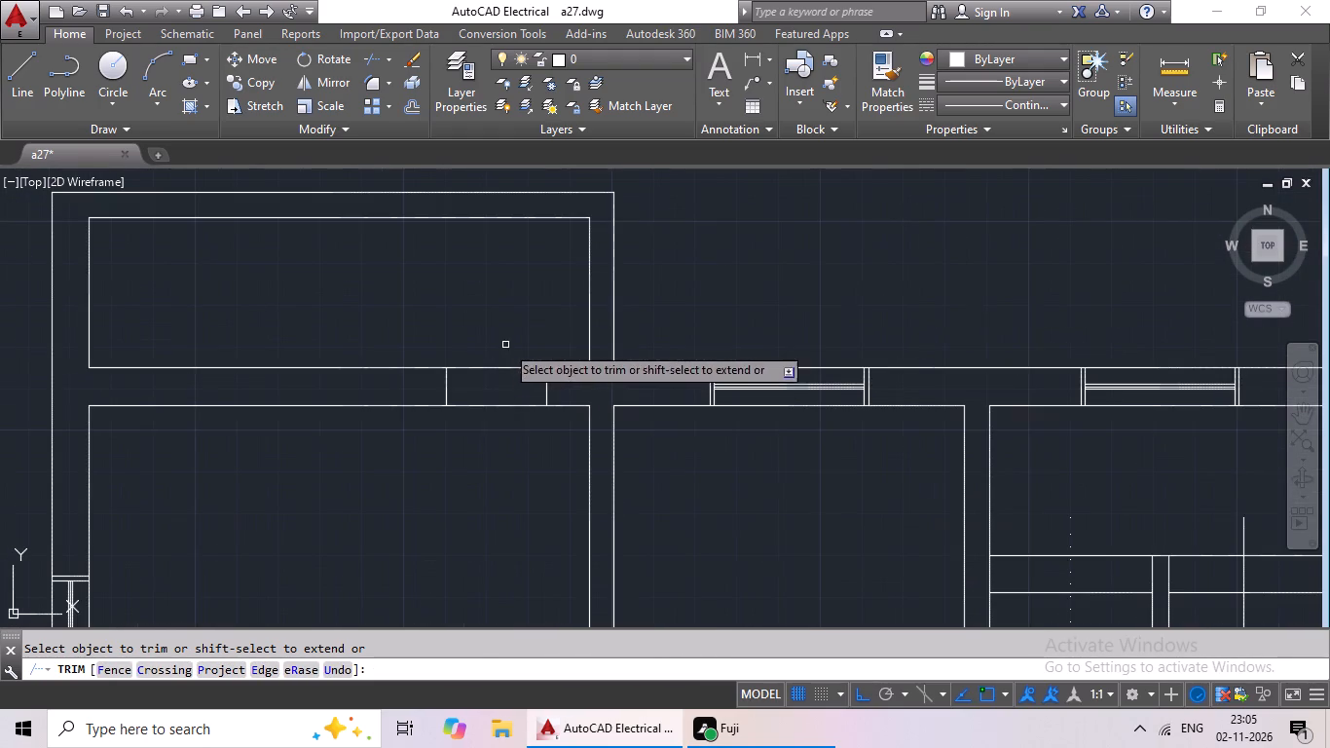
{"action": "left_click_drag", "start_coordinate": [506, 343], "coordinate": [493, 426]}
{"action": "left_click", "coordinate": [493, 426]}
Trim the wall lines at the marked door opening at the west end of the northwest bedroom's south wall.
{"action": "scroll", "coordinate": [721, 469], "scroll_direction": "down", "scroll_amount": 1}
{"action": "middle_click_drag", "start_coordinate": [722, 469], "coordinate": [721, 368]}
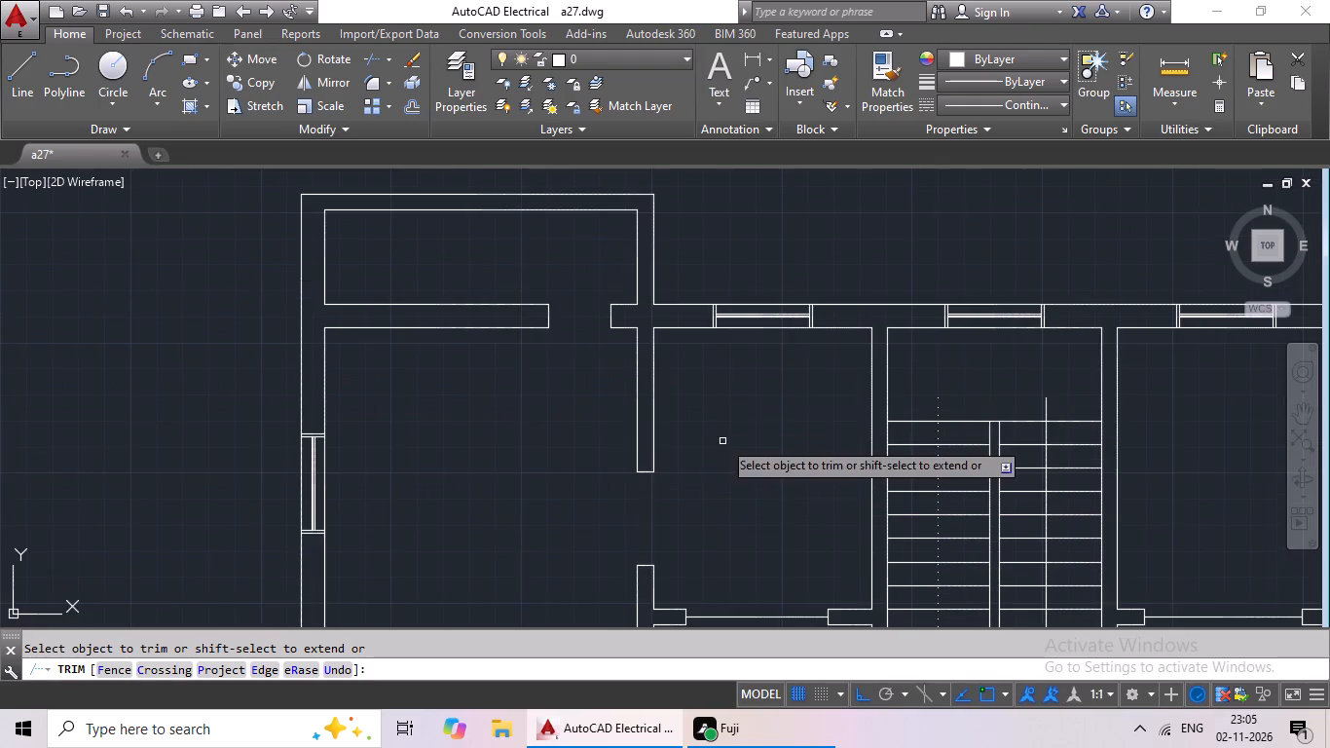
{"action": "middle_click_drag", "start_coordinate": [722, 440], "coordinate": [713, 307]}
{"action": "scroll", "coordinate": [712, 370], "scroll_direction": "down", "scroll_amount": 1}
{"action": "scroll", "coordinate": [489, 467], "scroll_direction": "up", "scroll_amount": 2}
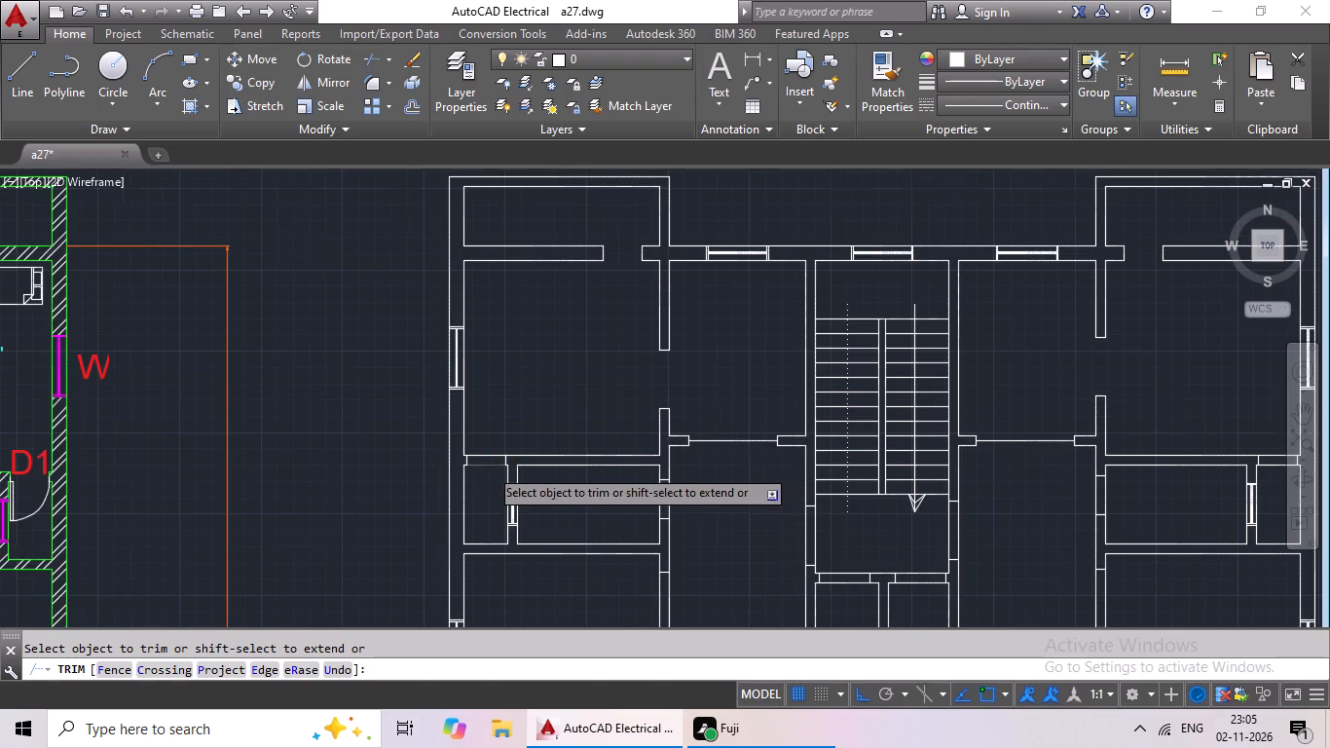
{"action": "scroll", "coordinate": [489, 467], "scroll_direction": "up", "scroll_amount": 2}
{"action": "left_click_drag", "start_coordinate": [501, 384], "coordinate": [456, 504]}
{"action": "left_click", "coordinate": [455, 504]}
Trim the wall lines at the marked door opening in the east wall of the toilet south of the northwest bedroom.
{"action": "scroll", "coordinate": [494, 467], "scroll_direction": "down", "scroll_amount": 3}
{"action": "middle_click_drag", "start_coordinate": [646, 449], "coordinate": [644, 451]}
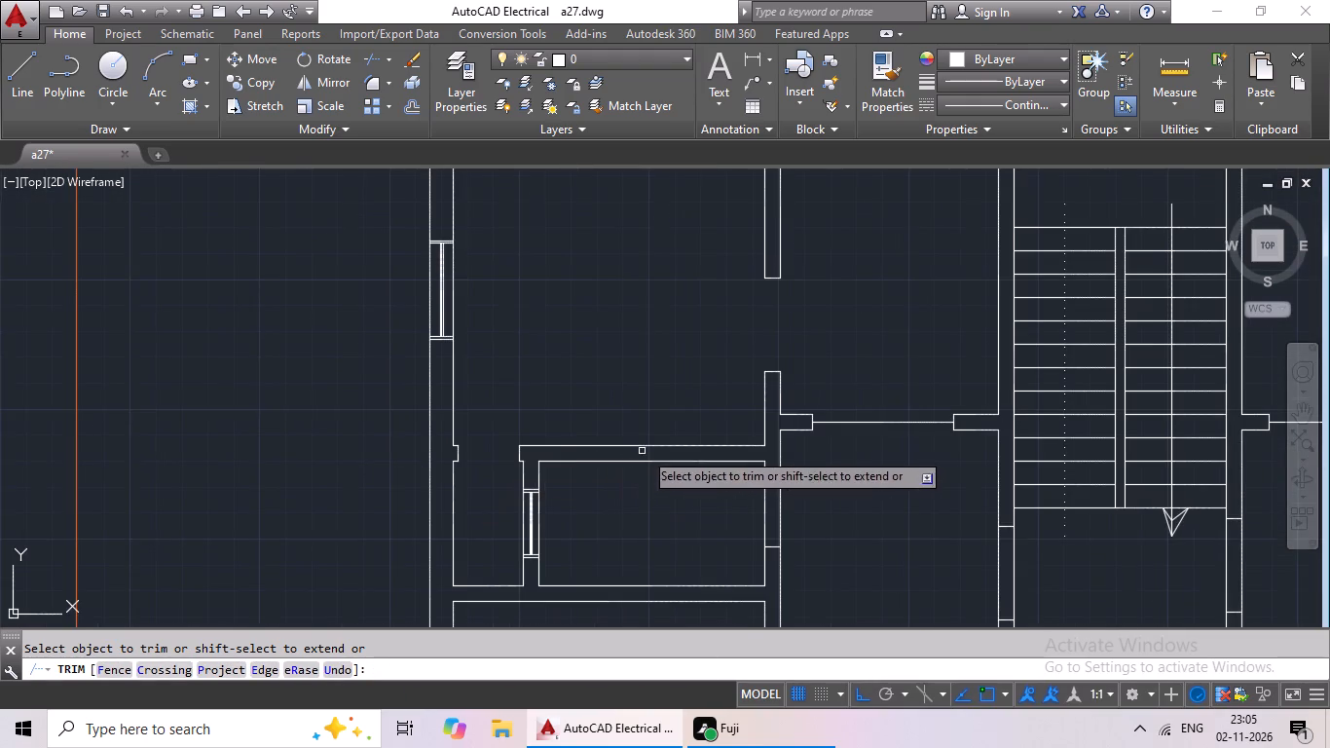
{"action": "middle_click_drag", "start_coordinate": [644, 451], "coordinate": [642, 332]}
{"action": "middle_click_drag", "start_coordinate": [873, 408], "coordinate": [626, 407]}
{"action": "scroll", "coordinate": [561, 393], "scroll_direction": "up", "scroll_amount": 2}
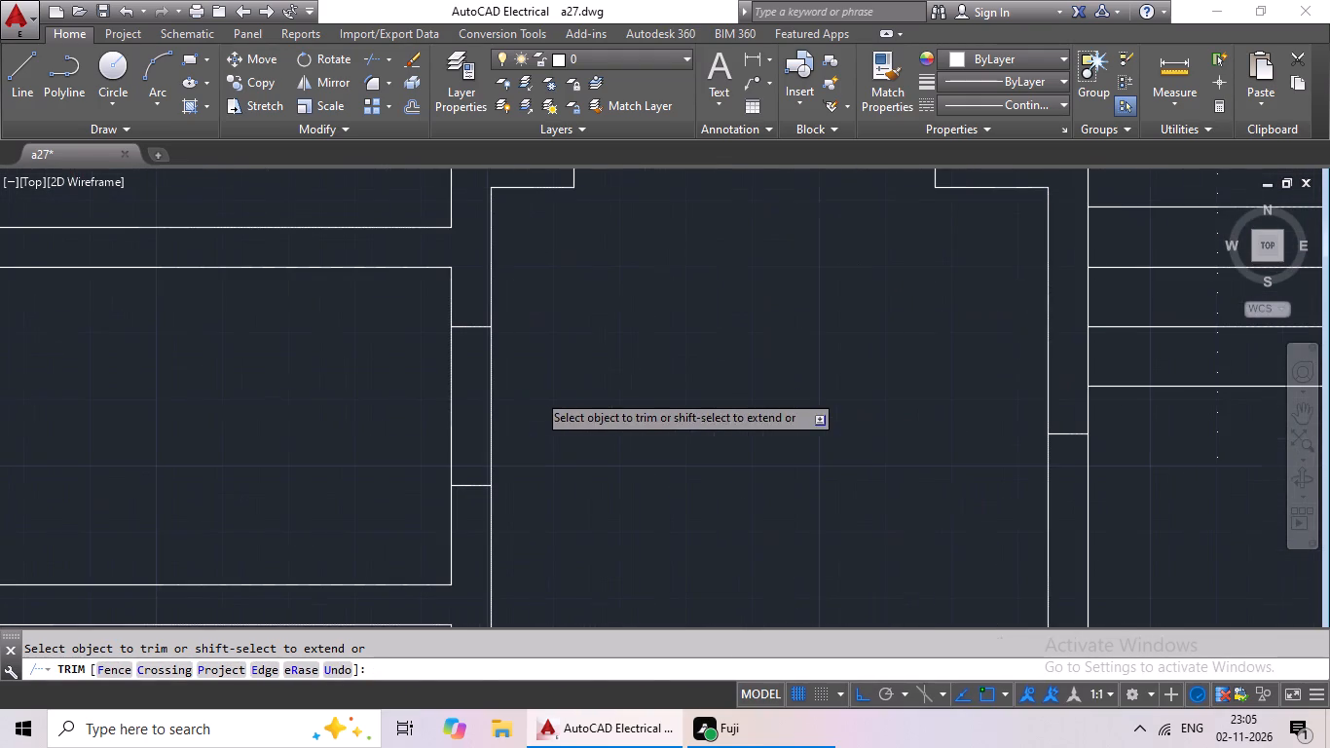
{"action": "left_click_drag", "start_coordinate": [557, 390], "coordinate": [296, 404]}
{"action": "left_click_drag", "start_coordinate": [294, 405], "coordinate": [343, 409]}
{"action": "scroll", "coordinate": [600, 404], "scroll_direction": "down", "scroll_amount": 3}
Trim the wall lines at the marked door opening in the west wall of the toilet south of the northeast bedroom.
{"action": "middle_click_drag", "start_coordinate": [631, 433], "coordinate": [630, 372]}
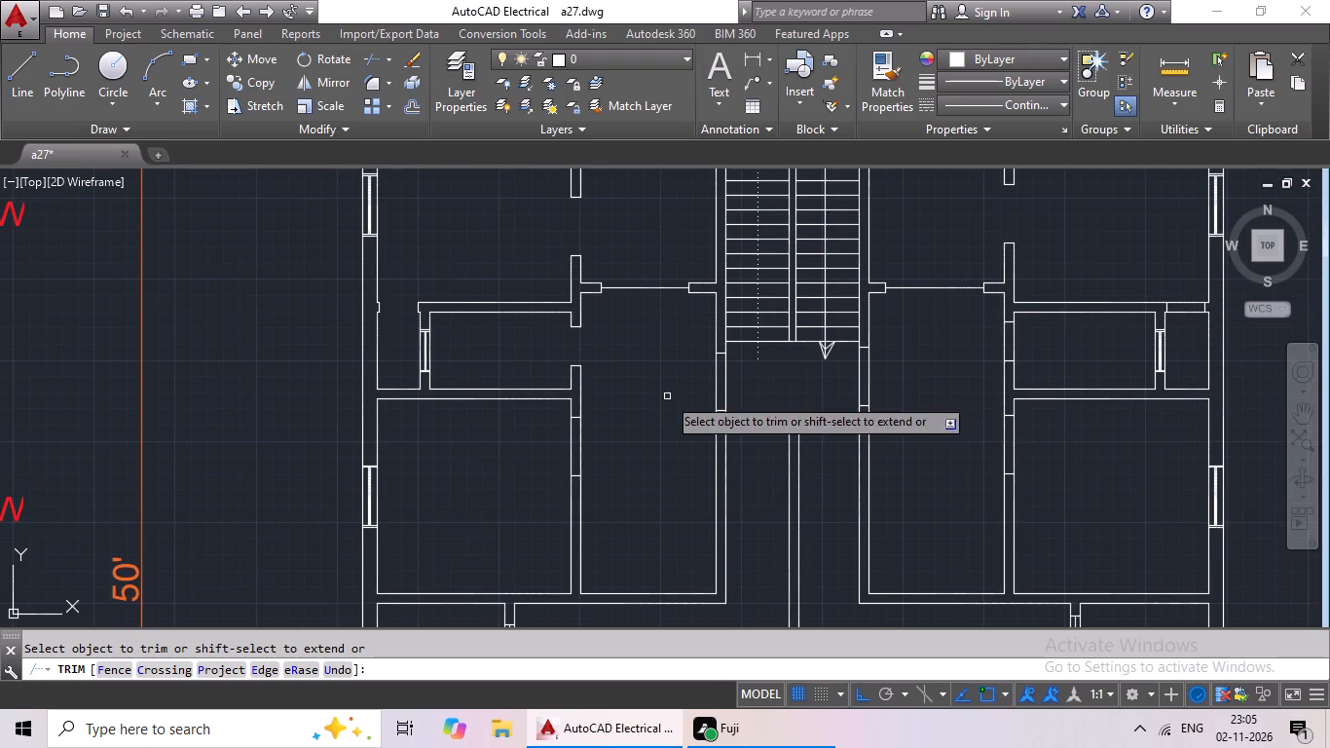
{"action": "middle_click_drag", "start_coordinate": [1048, 347], "coordinate": [915, 368]}
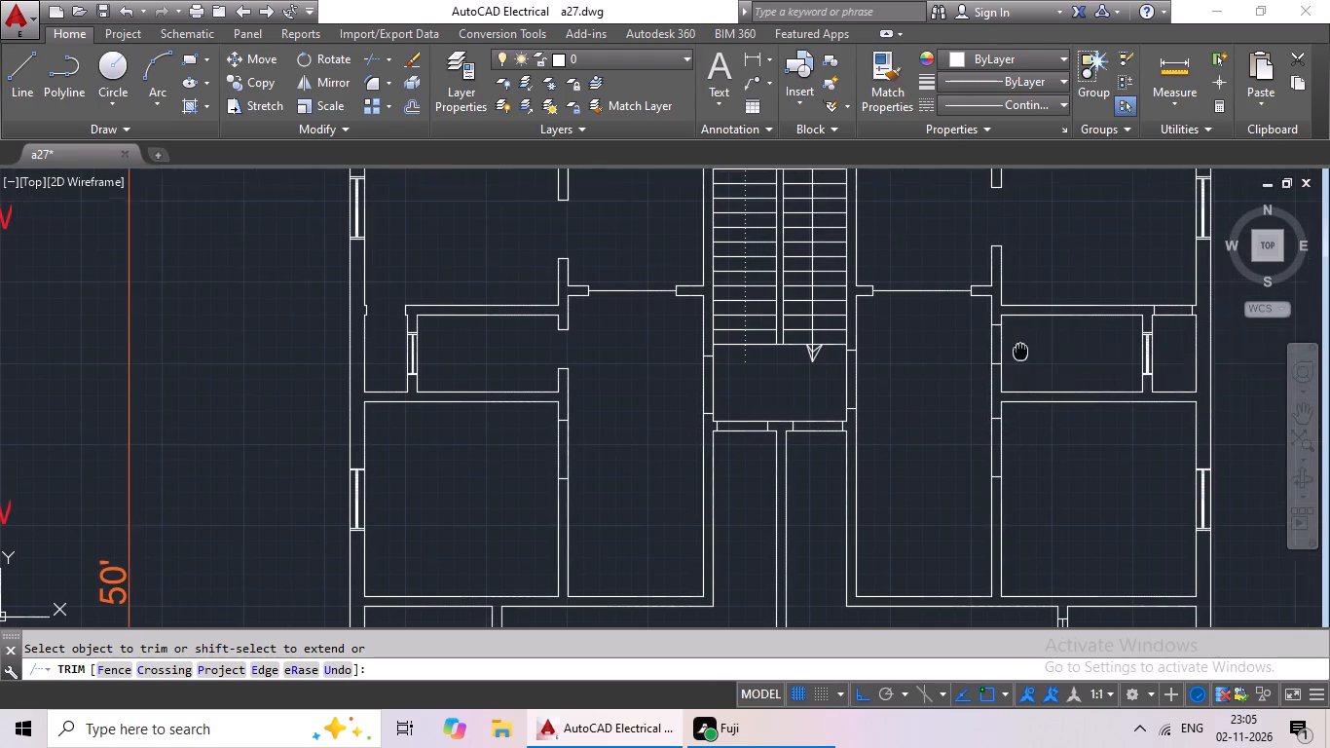
{"action": "middle_click_drag", "start_coordinate": [915, 368], "coordinate": [784, 373]}
{"action": "scroll", "coordinate": [773, 385], "scroll_direction": "up", "scroll_amount": 3}
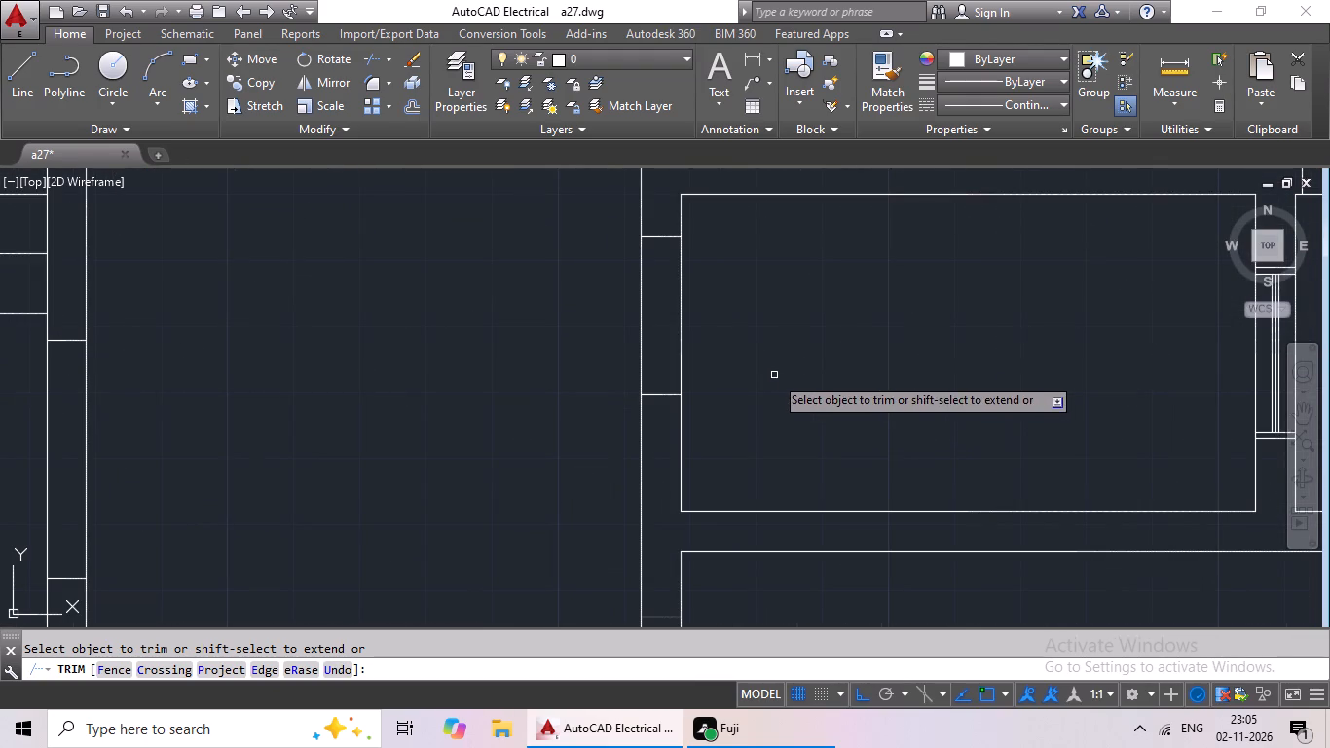
{"action": "left_click_drag", "start_coordinate": [779, 286], "coordinate": [568, 321]}
{"action": "left_click", "coordinate": [564, 322]}
Trim the wall lines at the marked door opening in the west wall of the middle east bedroom.
{"action": "scroll", "coordinate": [780, 320], "scroll_direction": "down", "scroll_amount": 1}
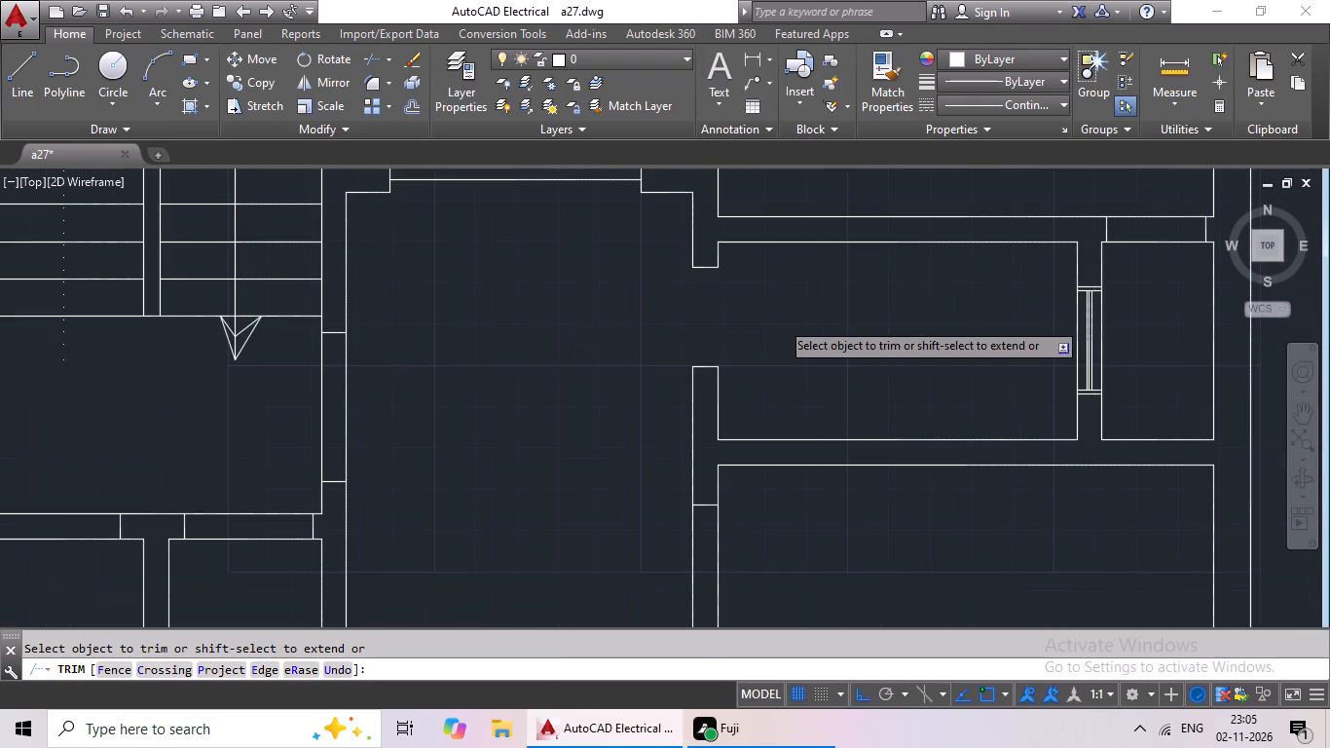
{"action": "middle_click_drag", "start_coordinate": [822, 342], "coordinate": [796, 204]}
{"action": "left_click_drag", "start_coordinate": [794, 391], "coordinate": [621, 417]}
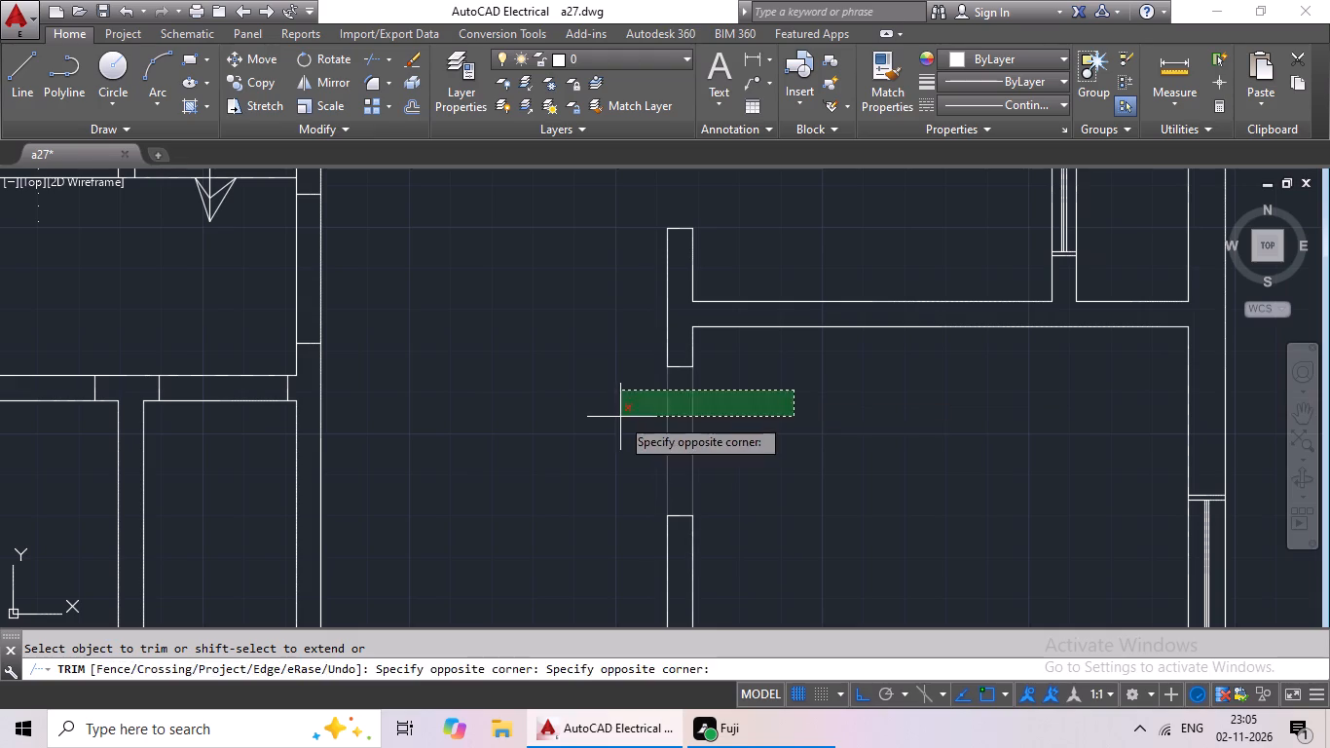
{"action": "left_click", "coordinate": [620, 417]}
Trim the wall lines at the four marked door openings around the stair lobby: one east, two south and one west.
{"action": "middle_click_drag", "start_coordinate": [440, 353], "coordinate": [666, 351]}
{"action": "left_click_drag", "start_coordinate": [625, 259], "coordinate": [419, 253]}
{"action": "left_click", "coordinate": [419, 253]}
{"action": "left_click_drag", "start_coordinate": [409, 288], "coordinate": [441, 381]}
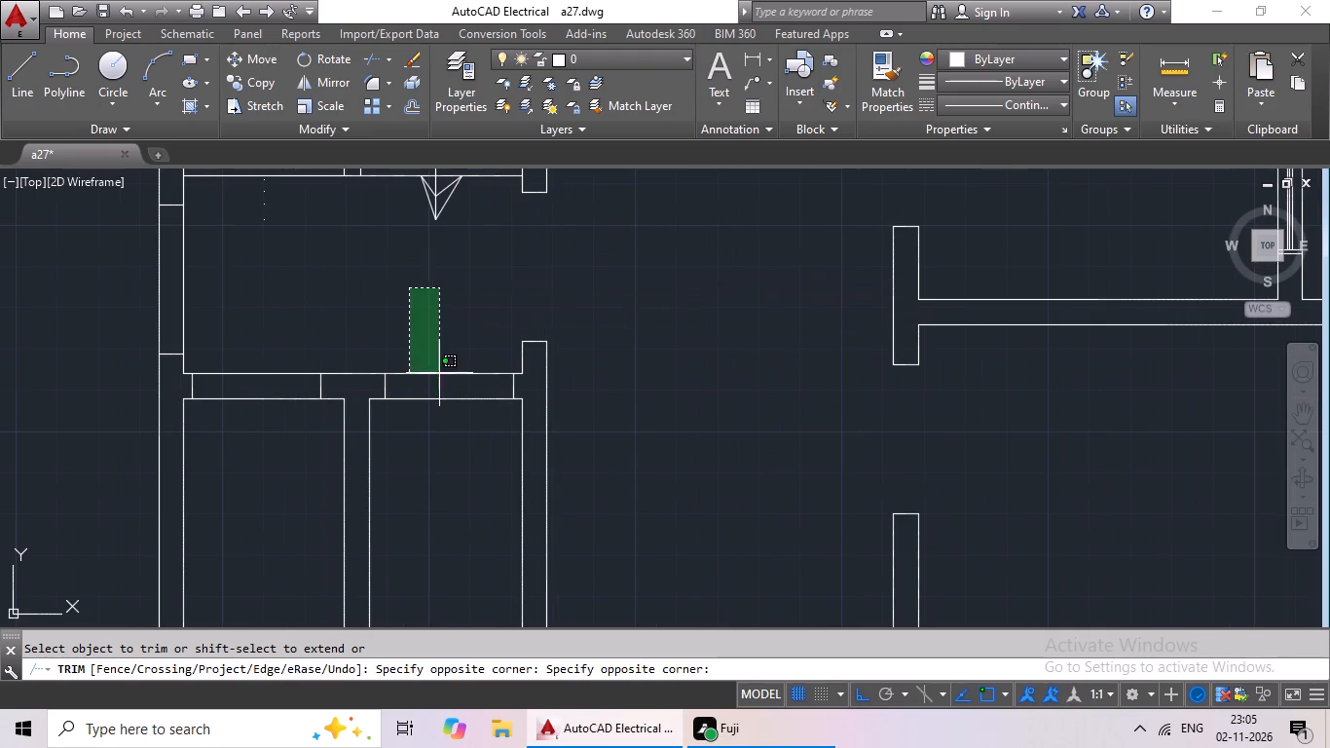
{"action": "left_click_drag", "start_coordinate": [441, 381], "coordinate": [445, 418]}
{"action": "left_click", "coordinate": [444, 428]}
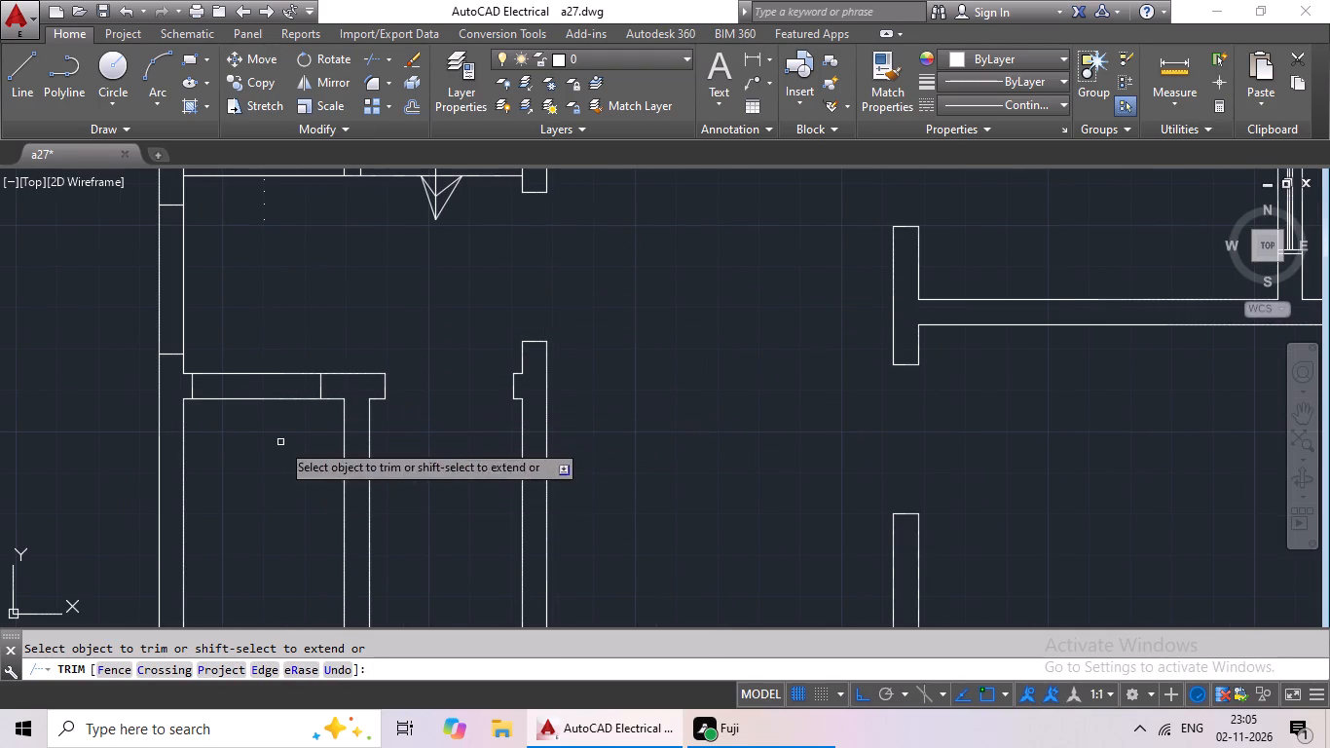
{"action": "middle_click_drag", "start_coordinate": [280, 442], "coordinate": [545, 442]}
{"action": "left_click_drag", "start_coordinate": [547, 309], "coordinate": [517, 434]}
{"action": "left_click", "coordinate": [517, 434]}
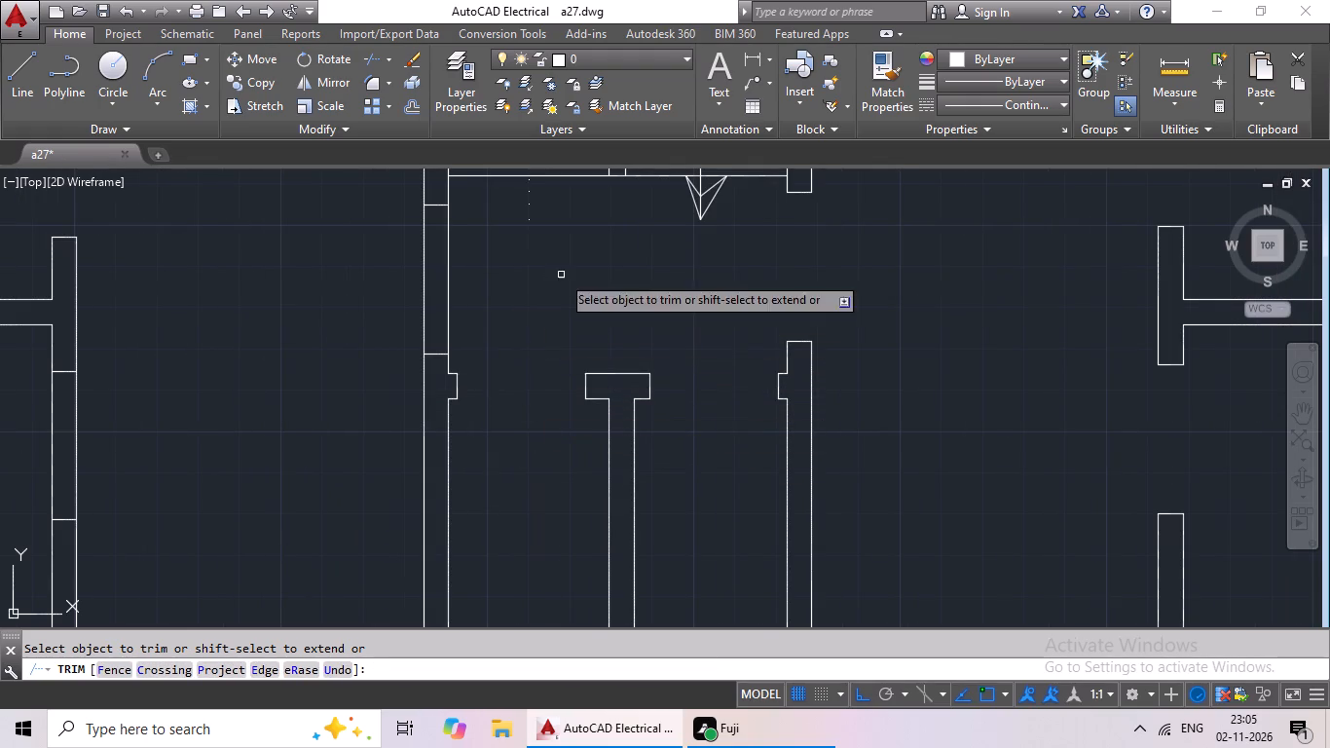
{"action": "middle_click_drag", "start_coordinate": [562, 274], "coordinate": [568, 384]}
{"action": "left_click_drag", "start_coordinate": [608, 348], "coordinate": [341, 403]}
{"action": "left_click_drag", "start_coordinate": [341, 403], "coordinate": [362, 404]}
Trim the wall lines at the marked door opening in the east wall of the middle west bedroom.
{"action": "scroll", "coordinate": [449, 393], "scroll_direction": "down", "scroll_amount": 2}
{"action": "middle_click_drag", "start_coordinate": [368, 392], "coordinate": [453, 340]}
{"action": "middle_click_drag", "start_coordinate": [440, 382], "coordinate": [473, 302]}
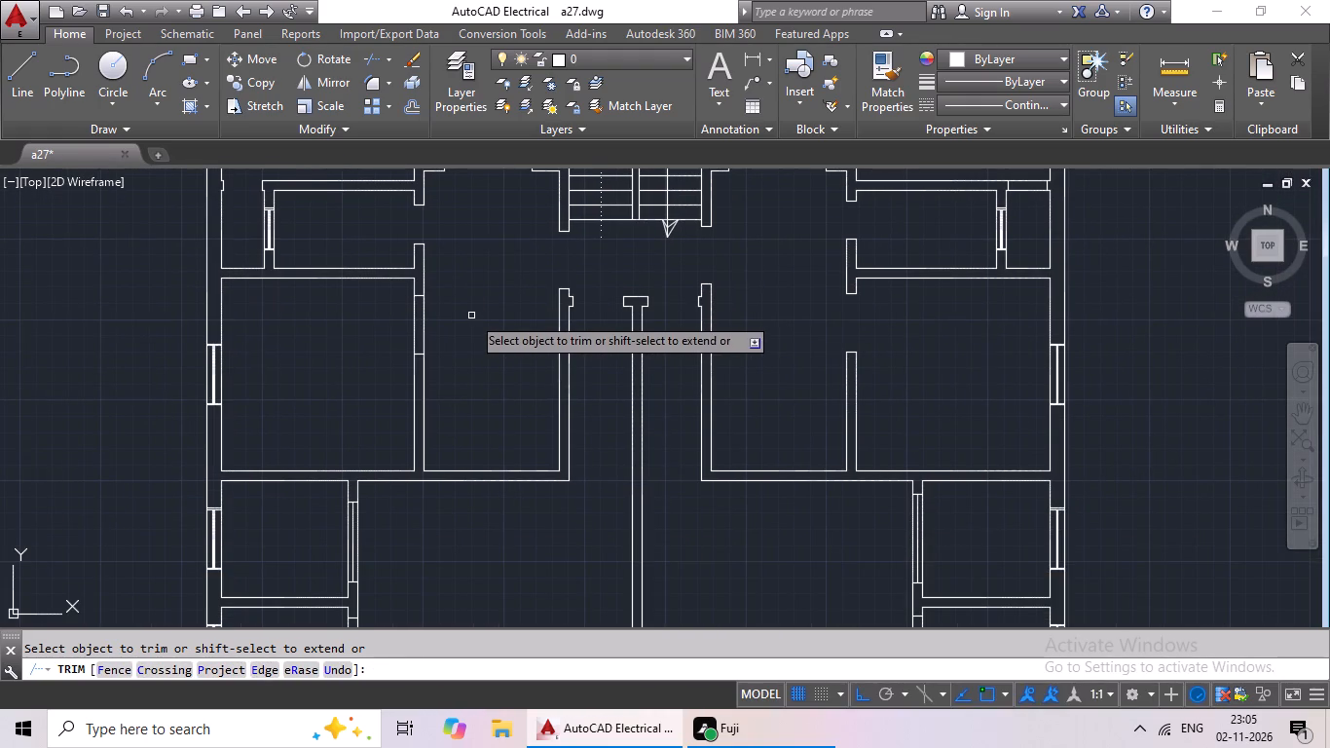
{"action": "scroll", "coordinate": [441, 309], "scroll_direction": "up", "scroll_amount": 2}
{"action": "left_click_drag", "start_coordinate": [464, 312], "coordinate": [299, 349]}
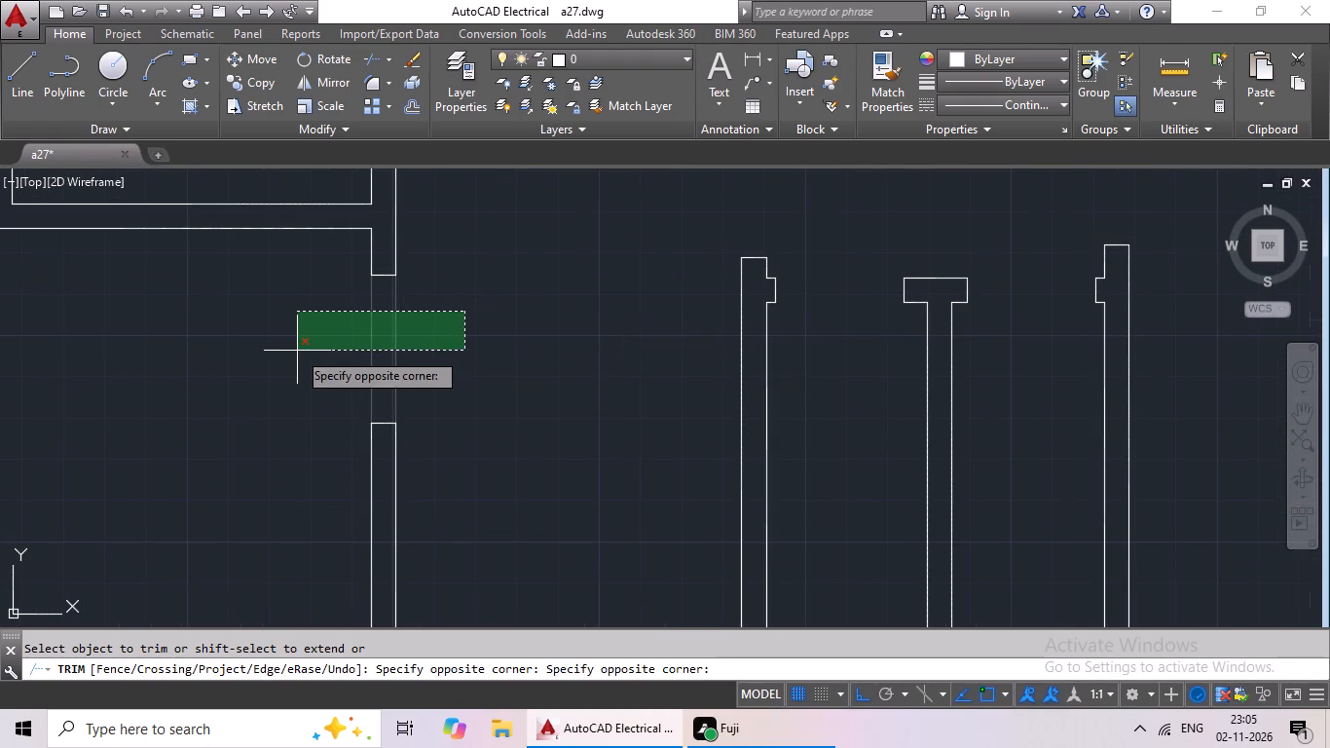
{"action": "left_click", "coordinate": [292, 357]}
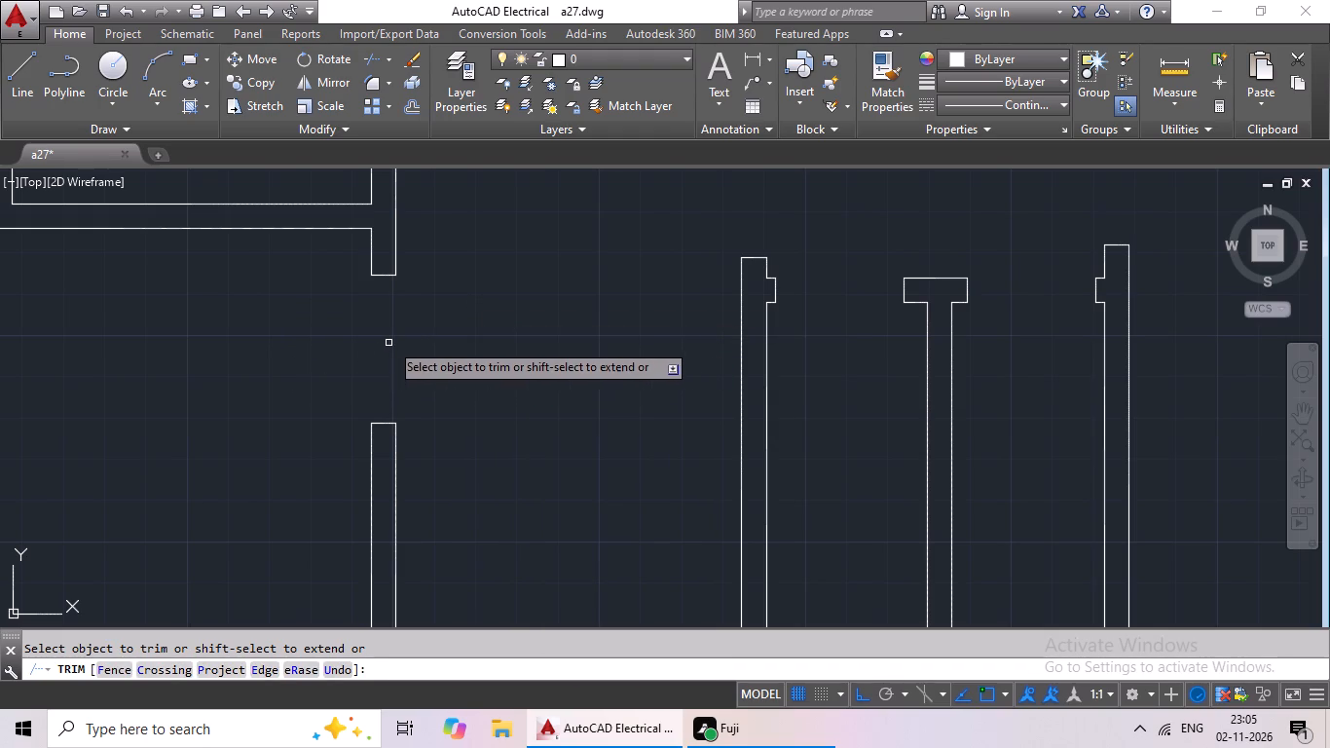
Trim the two outer wall lines at the marked opening in the west wall of the southeast kitchen.
{"action": "middle_click_drag", "start_coordinate": [459, 350], "coordinate": [510, 206]}
{"action": "scroll", "coordinate": [511, 209], "scroll_direction": "down", "scroll_amount": 2}
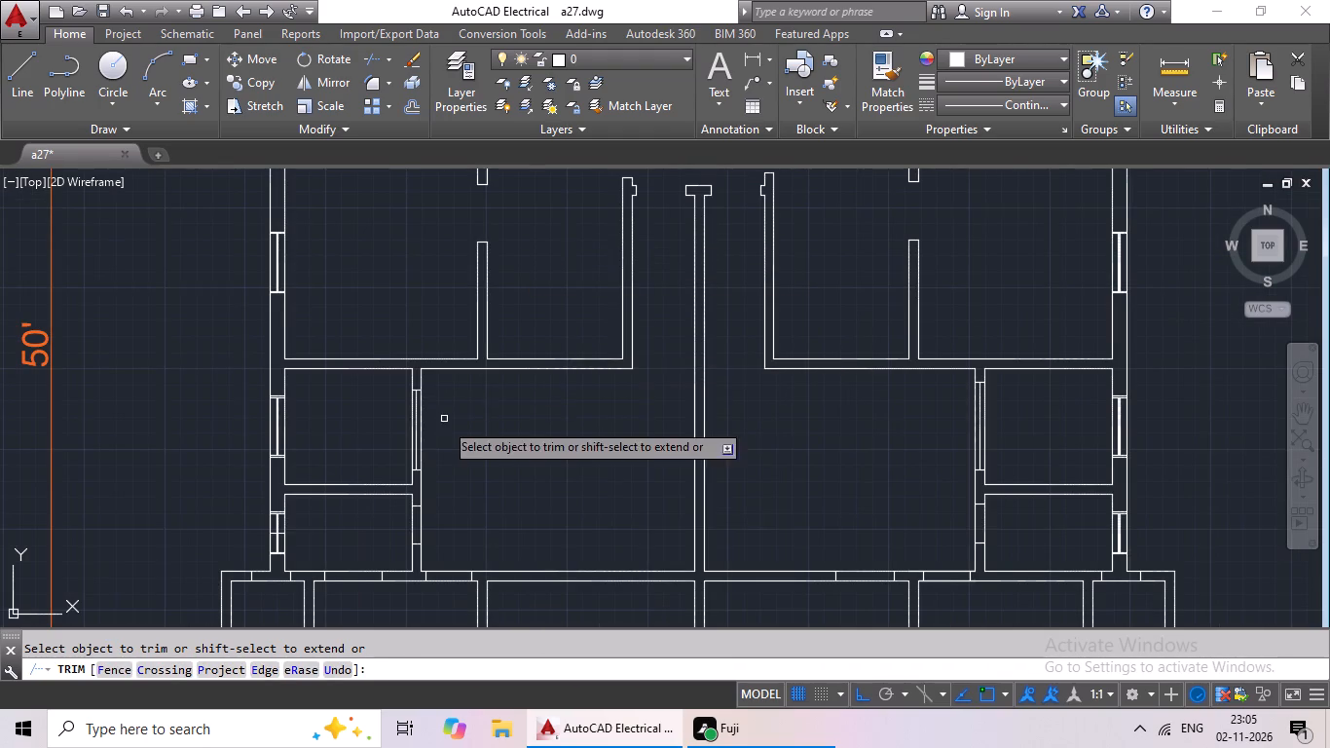
{"action": "middle_click_drag", "start_coordinate": [460, 430], "coordinate": [525, 351]}
{"action": "scroll", "coordinate": [841, 382], "scroll_direction": "down", "scroll_amount": 1}
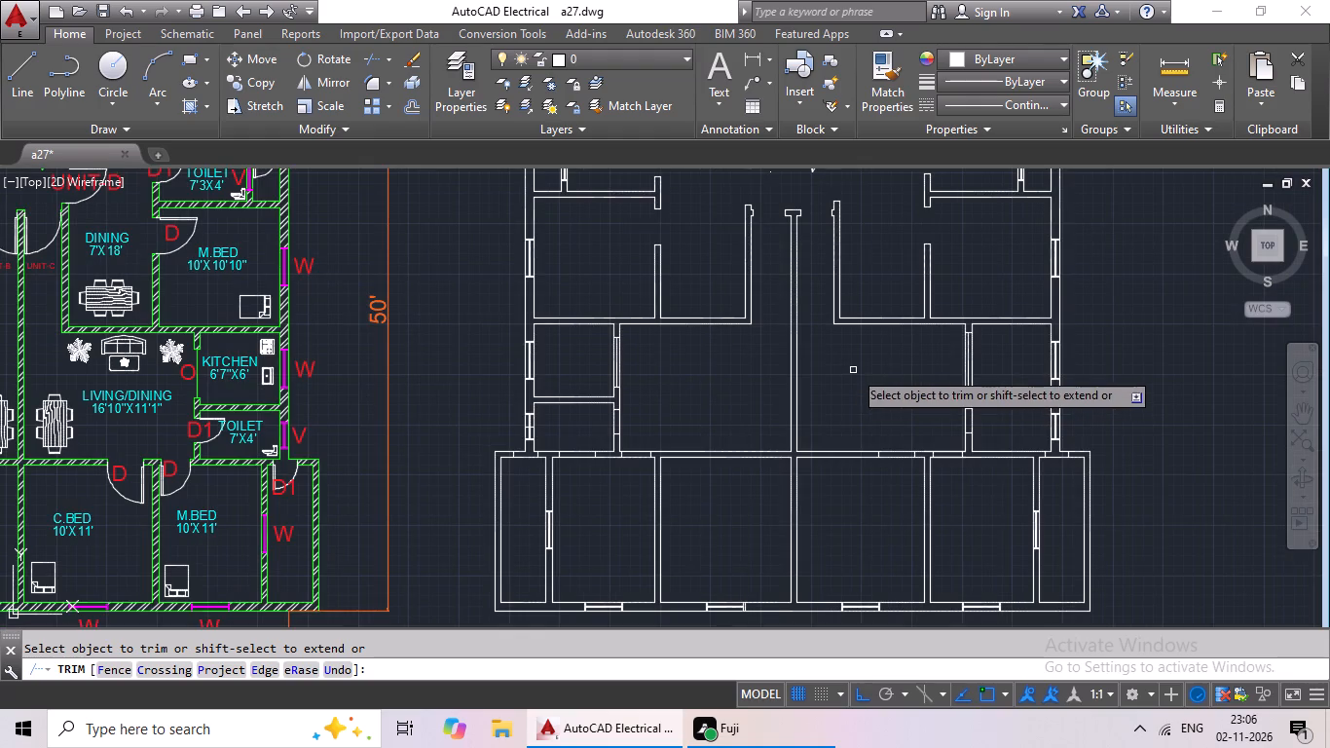
{"action": "middle_click_drag", "start_coordinate": [853, 366], "coordinate": [802, 489]}
{"action": "middle_click_drag", "start_coordinate": [833, 319], "coordinate": [830, 434]}
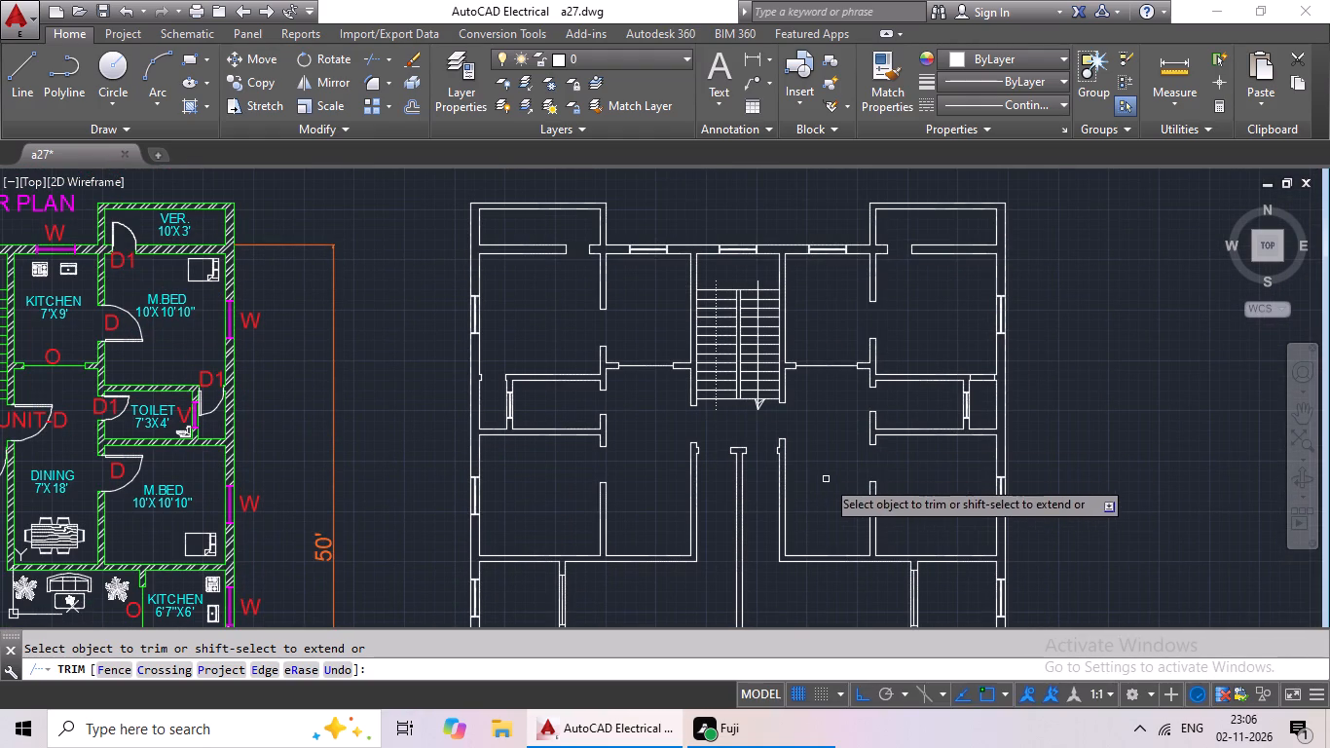
{"action": "middle_click_drag", "start_coordinate": [827, 477], "coordinate": [815, 360]}
{"action": "middle_click_drag", "start_coordinate": [810, 499], "coordinate": [772, 406]}
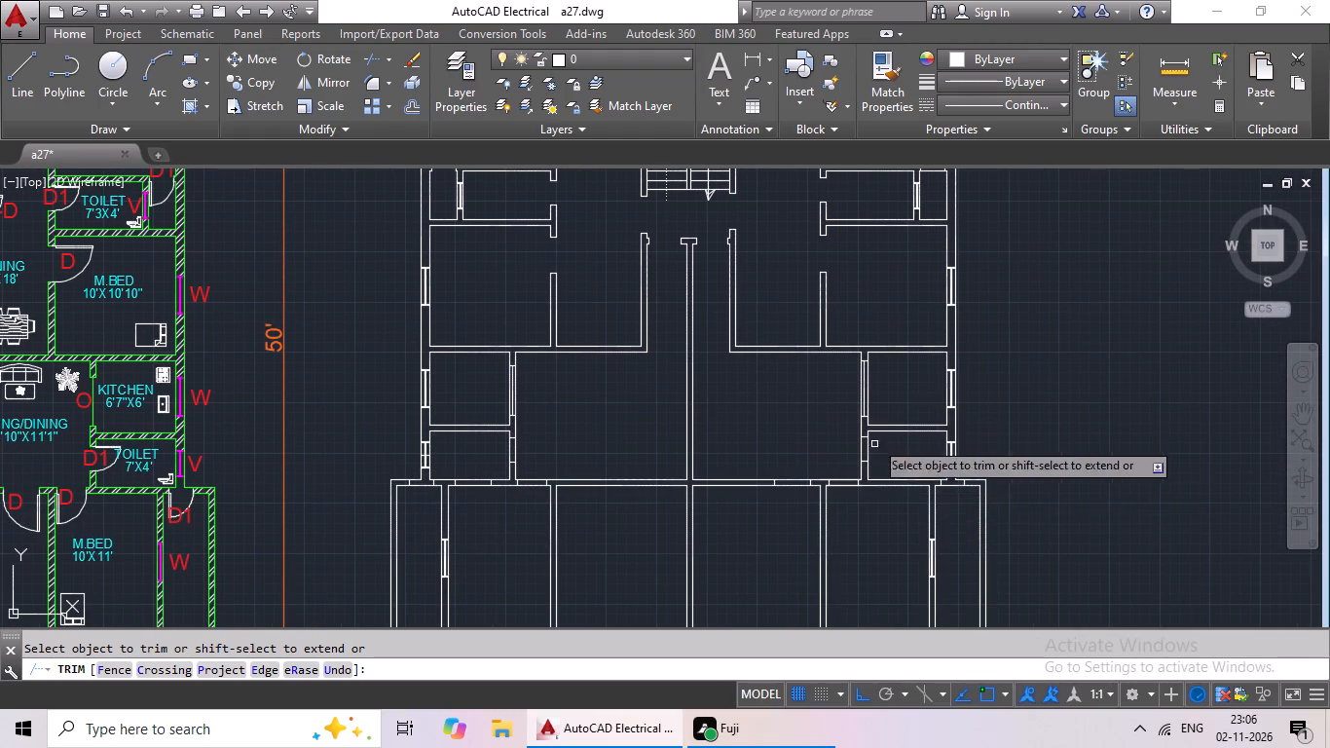
{"action": "scroll", "coordinate": [870, 389], "scroll_direction": "up", "scroll_amount": 4}
{"action": "left_click", "coordinate": [860, 406]}
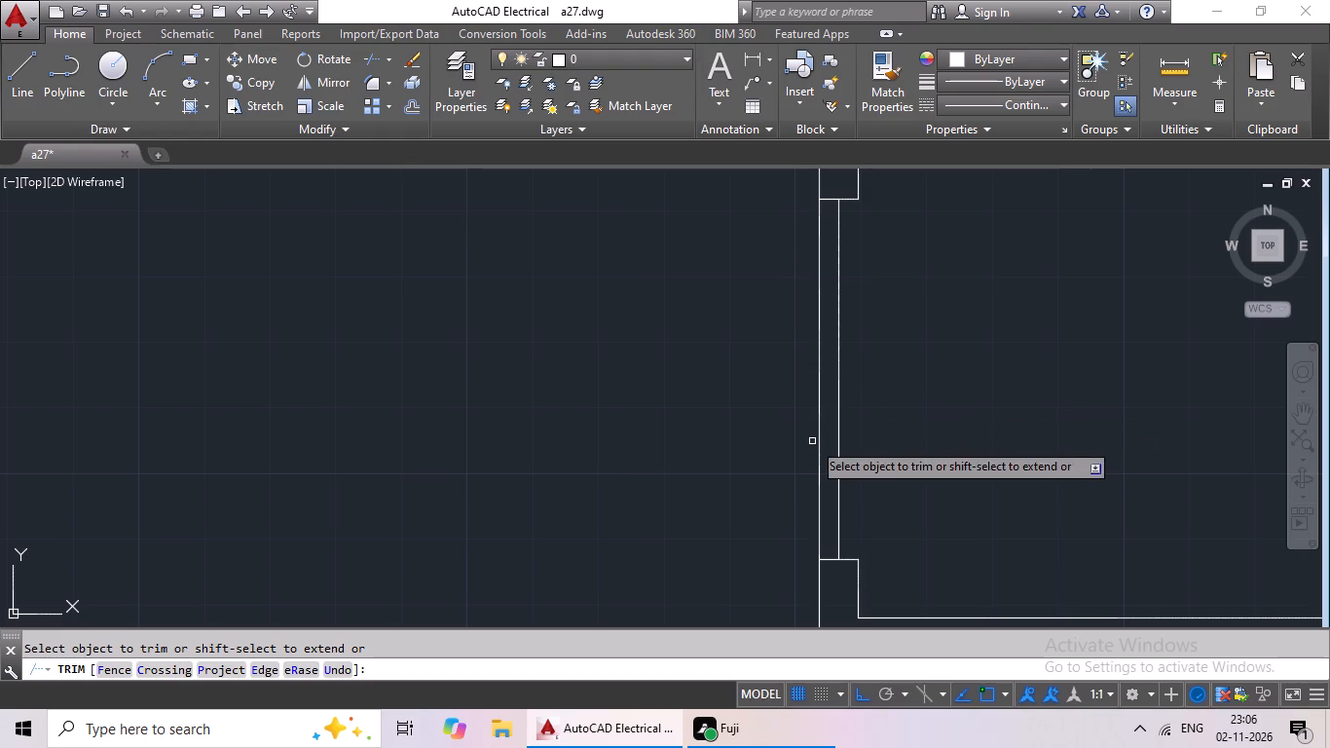
{"action": "left_click", "coordinate": [816, 430]}
Trim the wall lines at the marked door opening in the west wall of the toilet south of the southeast kitchen.
{"action": "scroll", "coordinate": [883, 416], "scroll_direction": "down", "scroll_amount": 3}
{"action": "middle_click_drag", "start_coordinate": [911, 442], "coordinate": [891, 333]}
{"action": "scroll", "coordinate": [855, 423], "scroll_direction": "up", "scroll_amount": 3}
{"action": "left_click_drag", "start_coordinate": [972, 300], "coordinate": [763, 326]}
{"action": "left_click", "coordinate": [763, 327]}
Trim the wall lines at the two marked door openings in the north wall of the southeast unit's bedrooms.
{"action": "scroll", "coordinate": [803, 333], "scroll_direction": "down", "scroll_amount": 2}
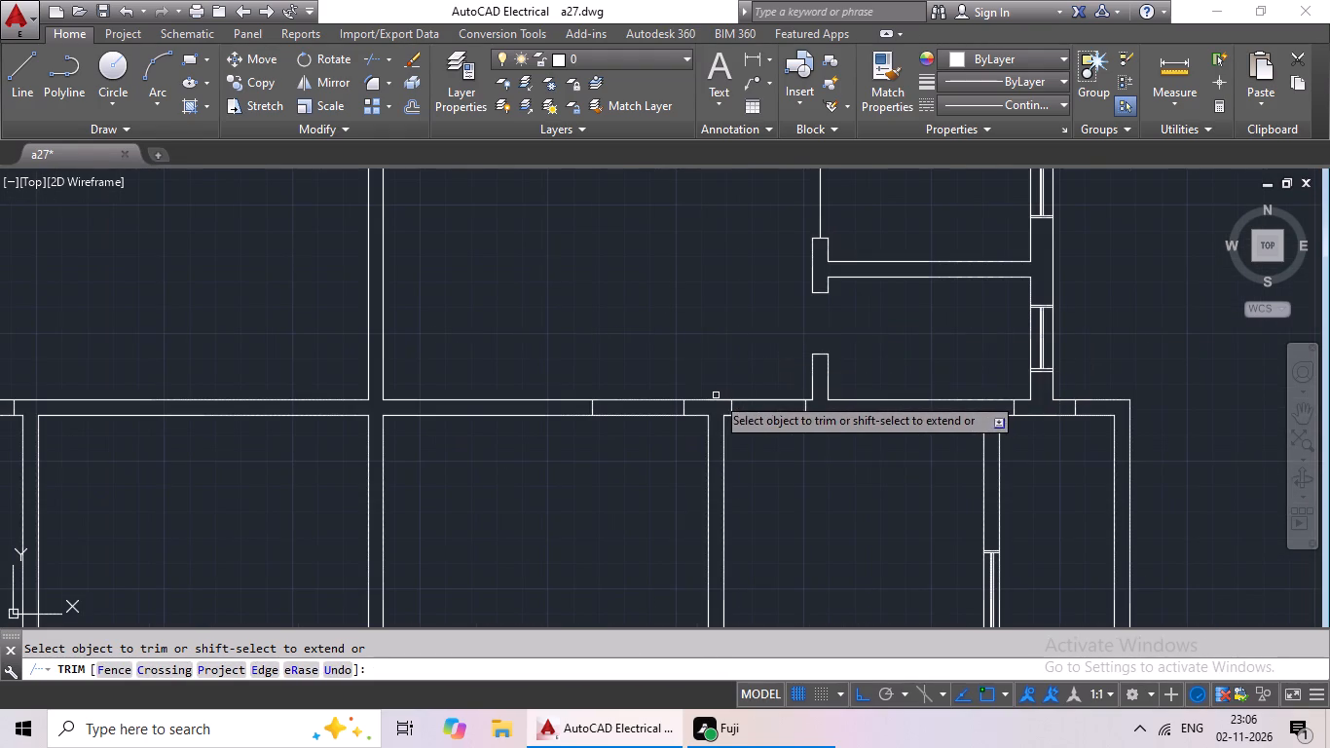
{"action": "scroll", "coordinate": [716, 395], "scroll_direction": "up", "scroll_amount": 2}
{"action": "scroll", "coordinate": [814, 467], "scroll_direction": "down", "scroll_amount": 1}
{"action": "left_click_drag", "start_coordinate": [817, 388], "coordinate": [828, 506]}
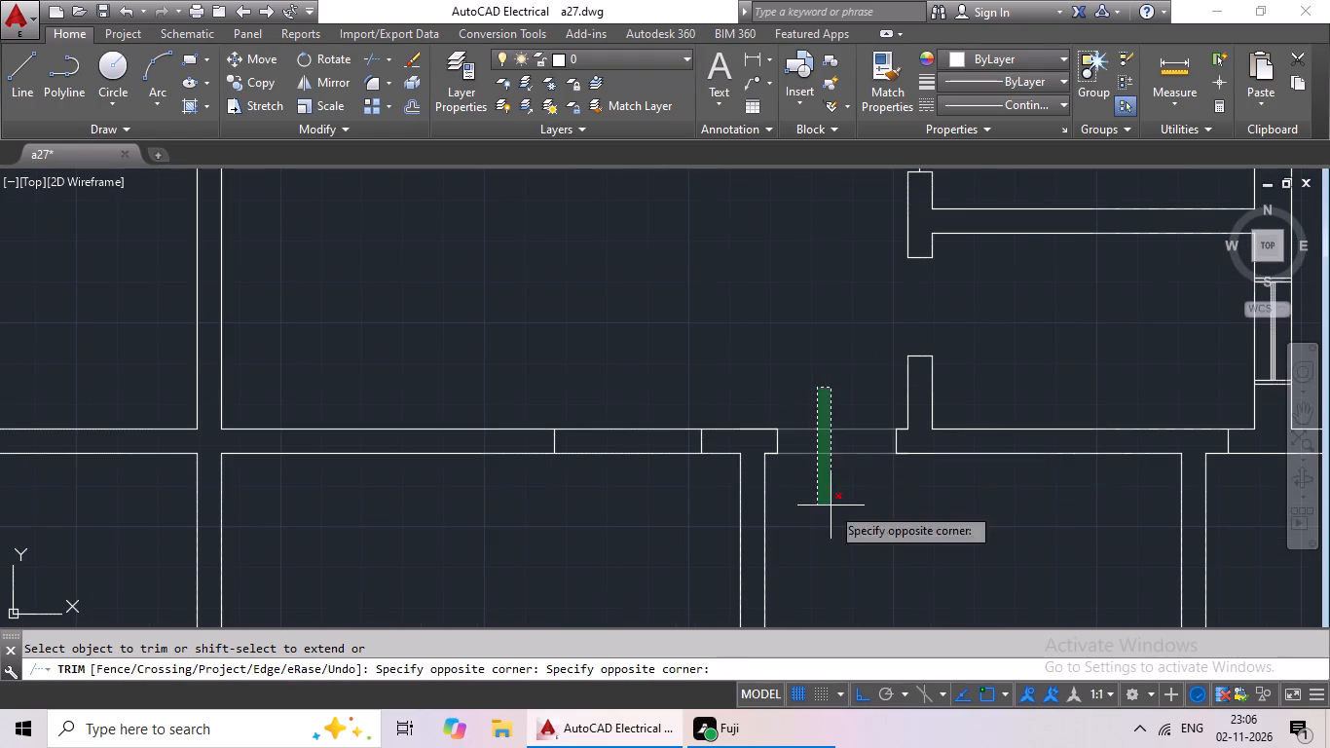
{"action": "left_click", "coordinate": [831, 505]}
{"action": "left_click_drag", "start_coordinate": [663, 414], "coordinate": [617, 495]}
{"action": "left_click_drag", "start_coordinate": [616, 496], "coordinate": [625, 489]}
Trim the wall lines at the marked door opening in the north wall of the narrow room at the southeast corner.
{"action": "scroll", "coordinate": [807, 455], "scroll_direction": "down", "scroll_amount": 4}
{"action": "middle_click_drag", "start_coordinate": [863, 504], "coordinate": [883, 427]}
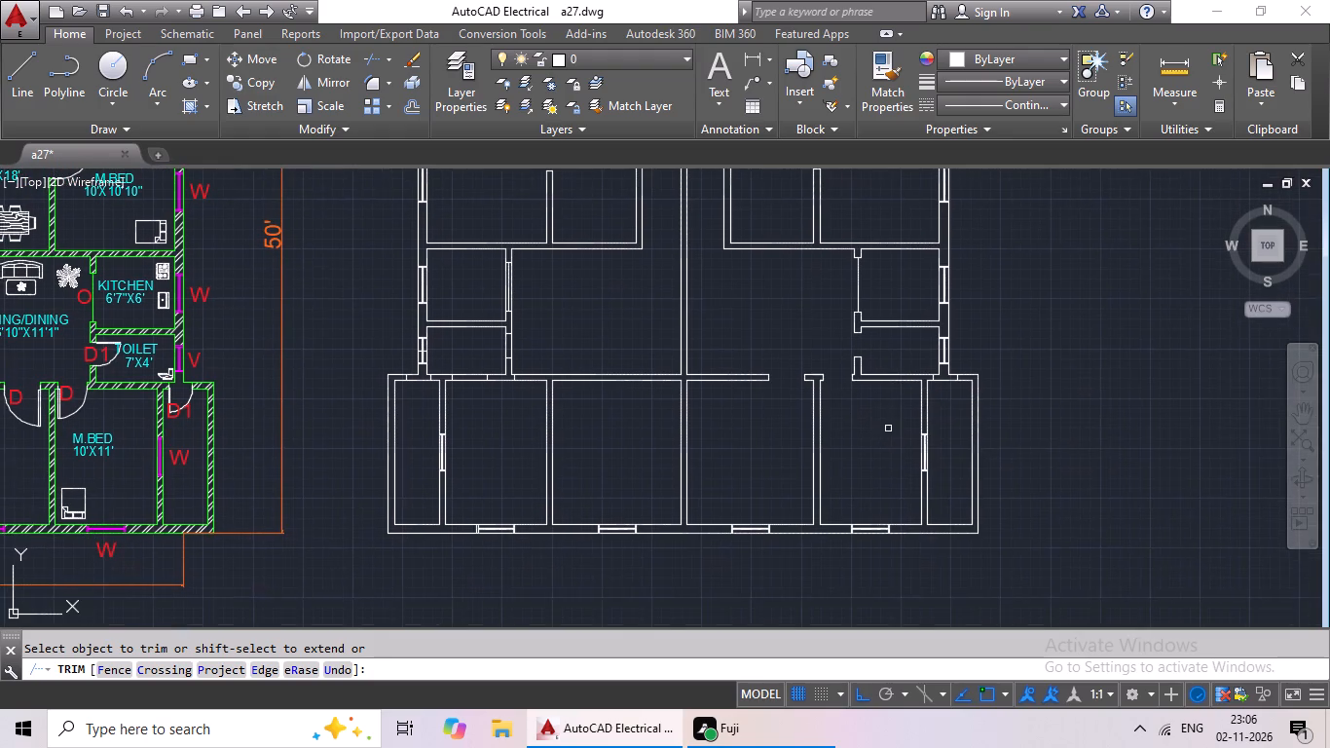
{"action": "scroll", "coordinate": [942, 370], "scroll_direction": "up", "scroll_amount": 4}
{"action": "left_click_drag", "start_coordinate": [955, 395], "coordinate": [933, 502]}
{"action": "left_click", "coordinate": [933, 501]}
Trim the wall lines at the two marked door openings in the north wall of the southwest unit's bedrooms.
{"action": "scroll", "coordinate": [994, 454], "scroll_direction": "down", "scroll_amount": 3}
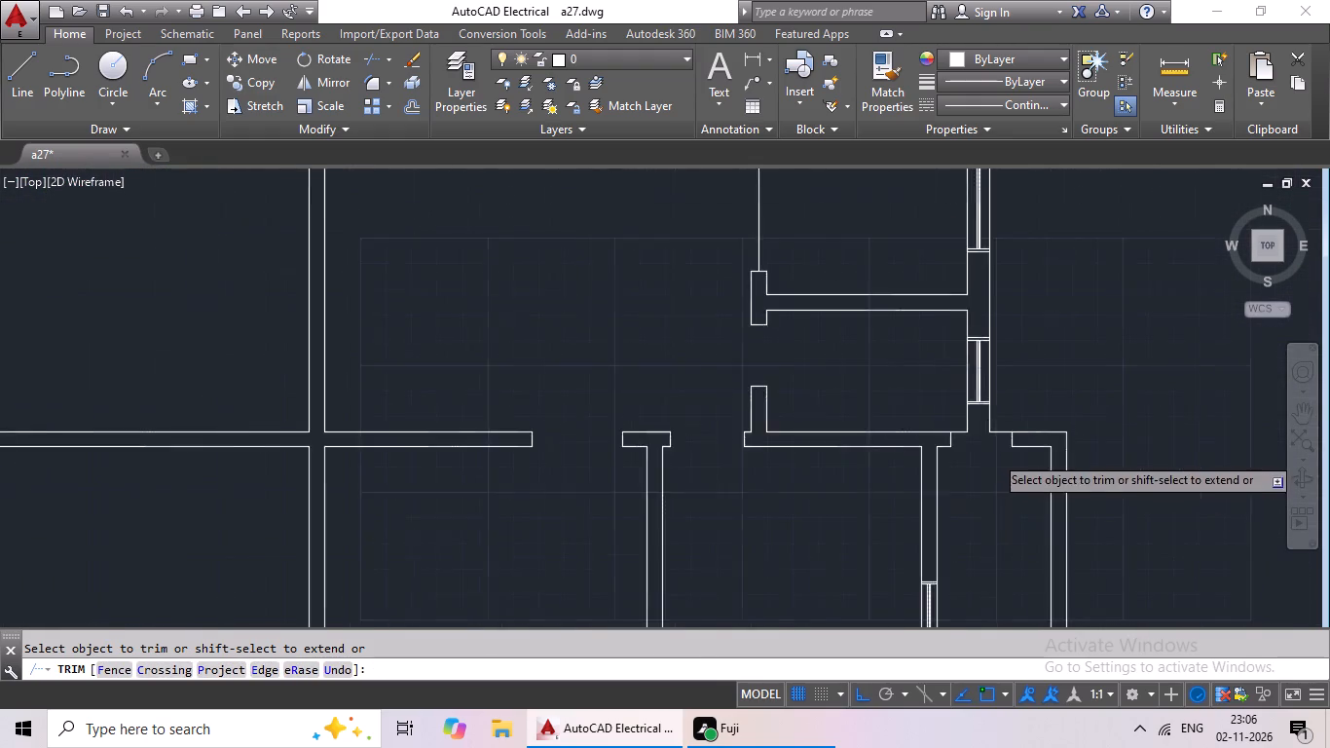
{"action": "middle_click_drag", "start_coordinate": [456, 464], "coordinate": [657, 468]}
{"action": "scroll", "coordinate": [506, 459], "scroll_direction": "up", "scroll_amount": 1}
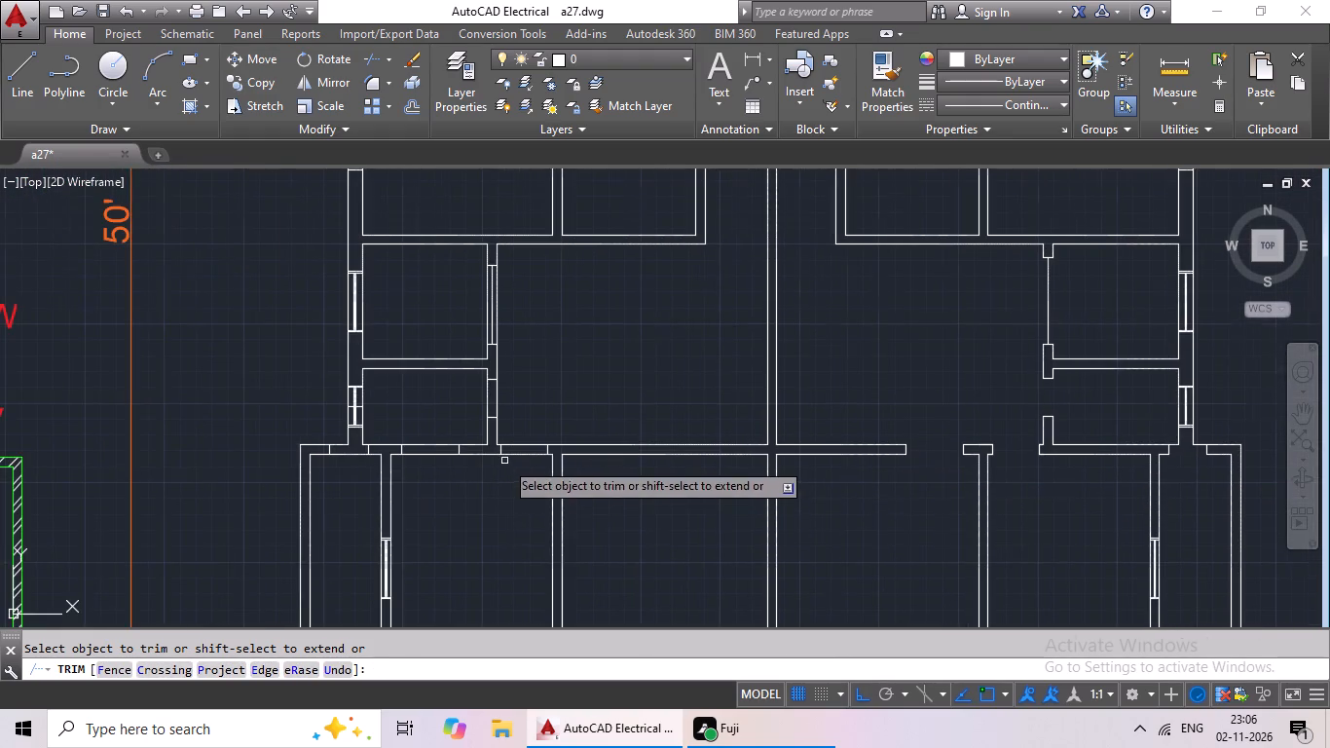
{"action": "scroll", "coordinate": [516, 454], "scroll_direction": "up", "scroll_amount": 2}
{"action": "left_click_drag", "start_coordinate": [568, 362], "coordinate": [533, 500]}
{"action": "left_click_drag", "start_coordinate": [533, 500], "coordinate": [557, 519]}
{"action": "scroll", "coordinate": [576, 529], "scroll_direction": "down", "scroll_amount": 1}
{"action": "middle_click_drag", "start_coordinate": [576, 529], "coordinate": [713, 535]}
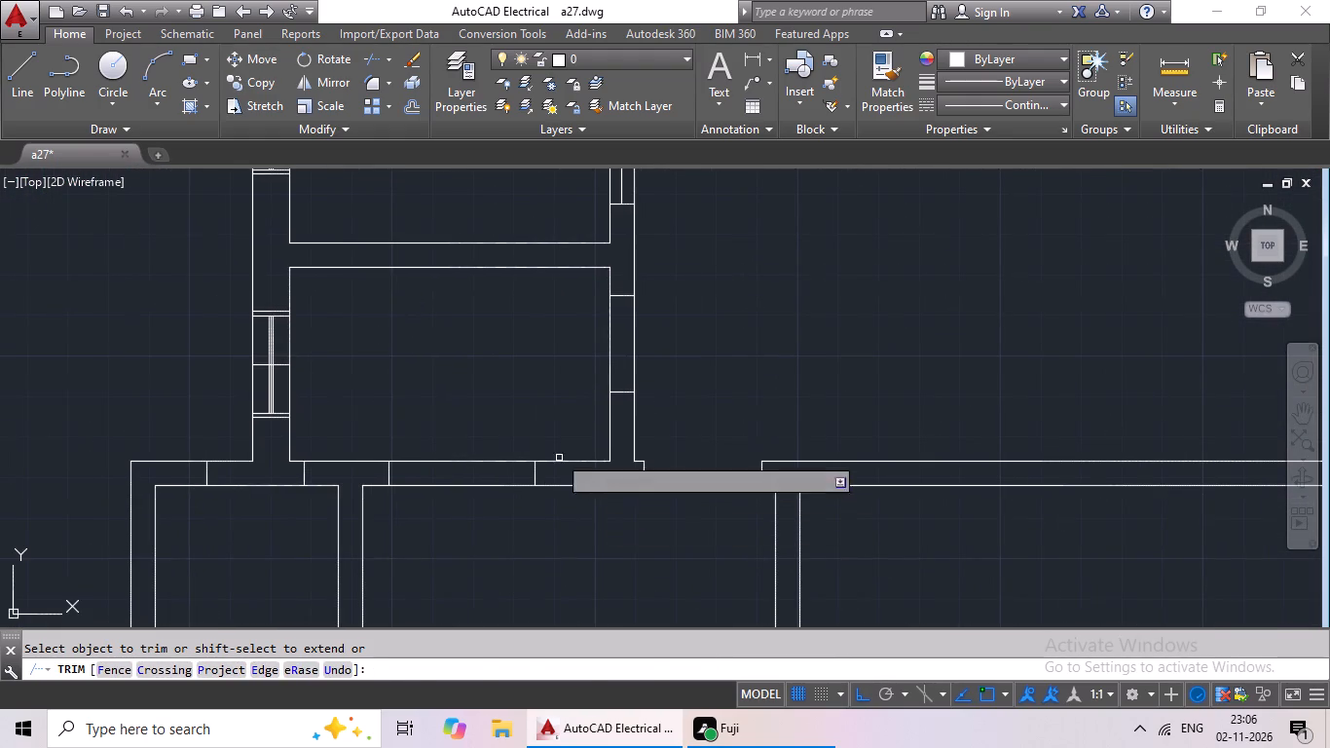
{"action": "left_click_drag", "start_coordinate": [470, 430], "coordinate": [425, 547]}
{"action": "left_click_drag", "start_coordinate": [425, 547], "coordinate": [436, 542]}
Trim the wall lines at the marked door opening in the southwest toilet's east wall.
{"action": "left_click_drag", "start_coordinate": [704, 364], "coordinate": [566, 365]}
{"action": "left_click_drag", "start_coordinate": [566, 366], "coordinate": [581, 374]}
Trim the wall lines at the marked door opening in the north wall of the narrow room at the southwest corner.
{"action": "scroll", "coordinate": [660, 389], "scroll_direction": "down", "scroll_amount": 2}
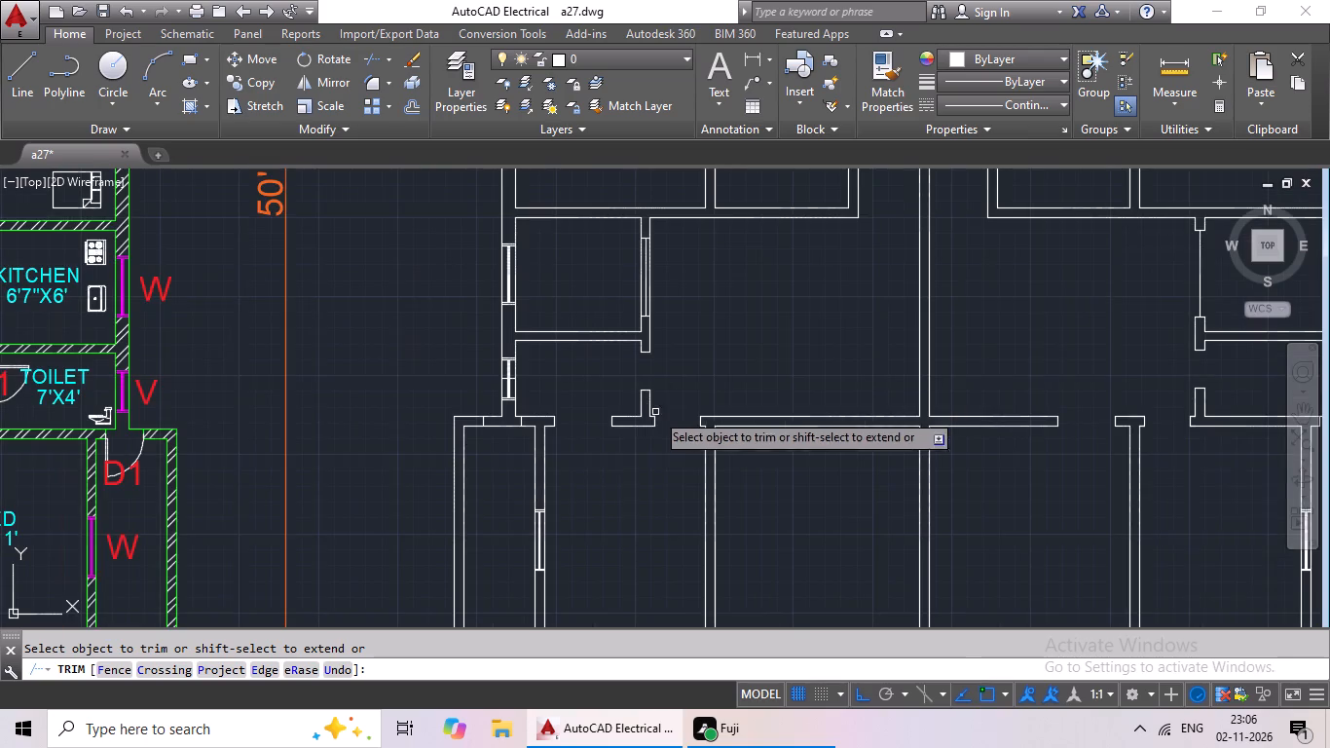
{"action": "scroll", "coordinate": [499, 429], "scroll_direction": "up", "scroll_amount": 1}
{"action": "left_click_drag", "start_coordinate": [502, 421], "coordinate": [498, 442]}
{"action": "left_click", "coordinate": [498, 442]}
{"action": "scroll", "coordinate": [553, 460], "scroll_direction": "down", "scroll_amount": 3}
{"action": "middle_click_drag", "start_coordinate": [652, 403], "coordinate": [625, 484]}
{"action": "middle_click_drag", "start_coordinate": [629, 472], "coordinate": [618, 510]}
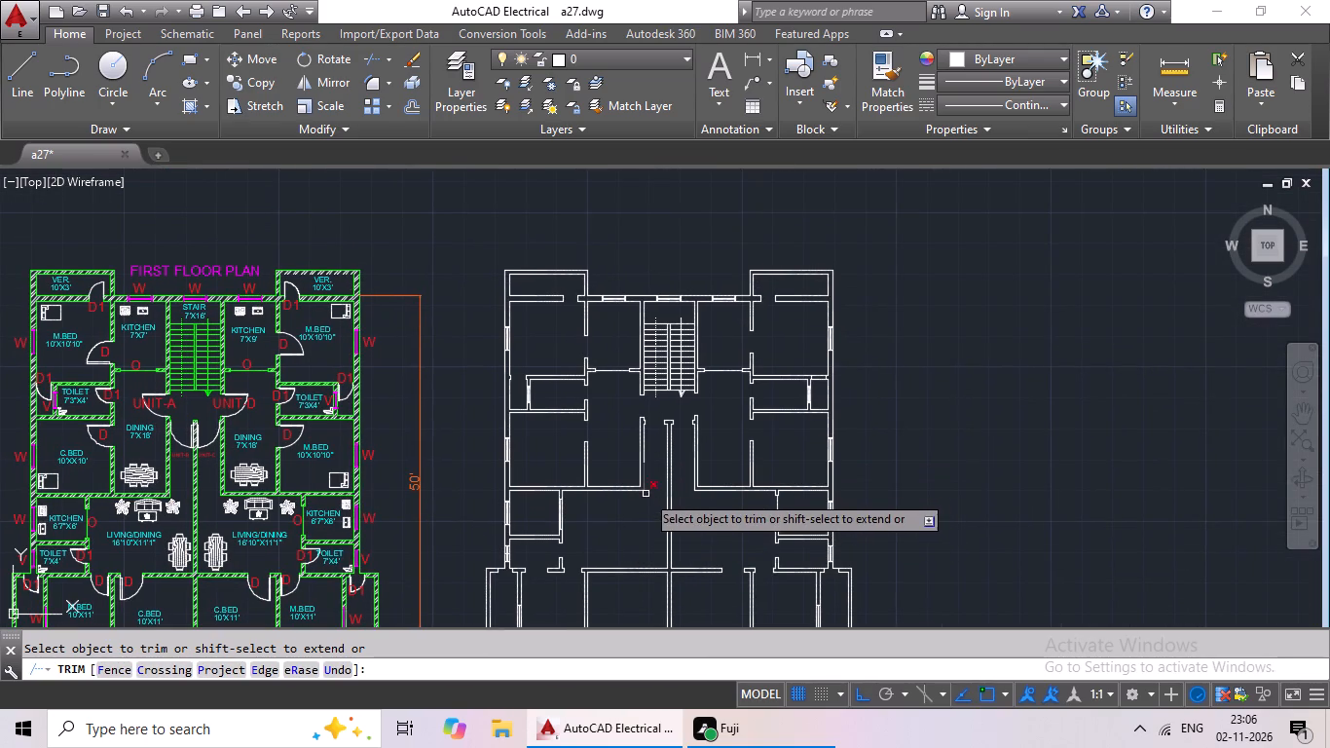
End the Trim command on the wall lines.
{"action": "middle_click_drag", "start_coordinate": [636, 433], "coordinate": [721, 405]}
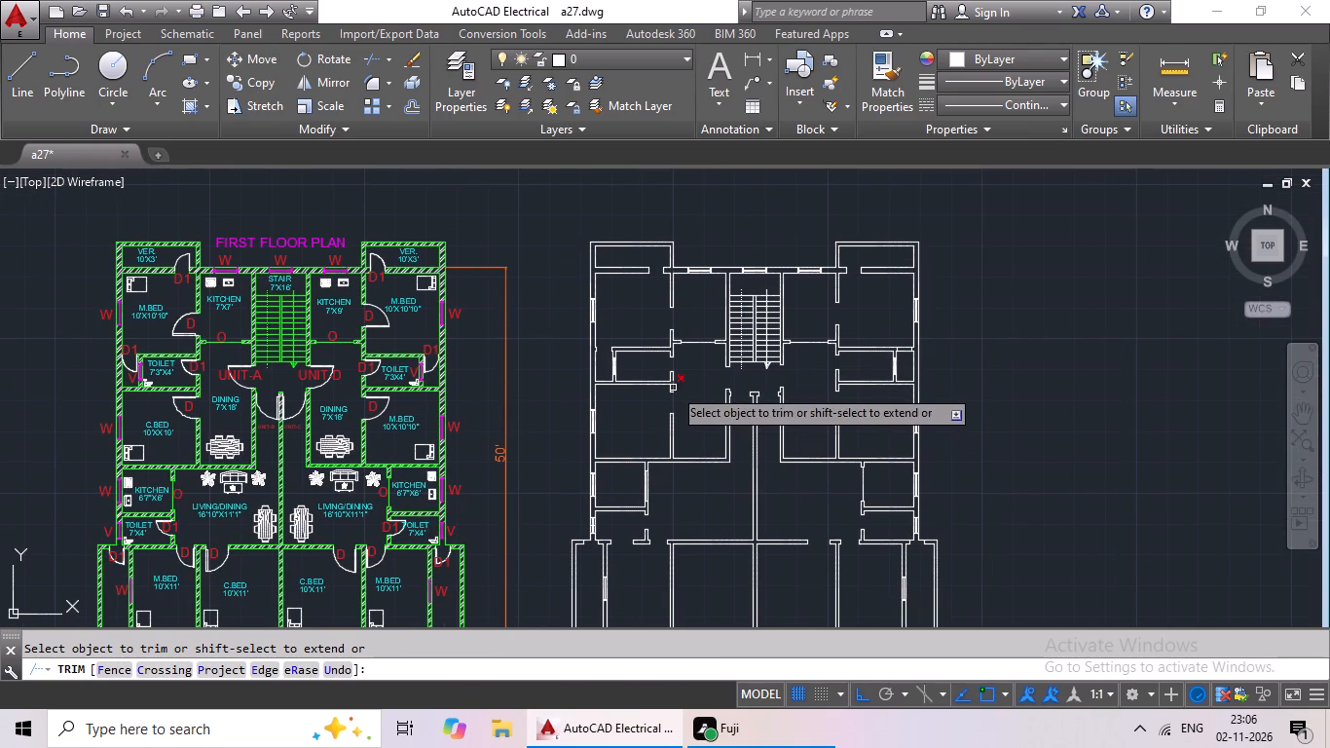
{"action": "key", "text": "Escape"}
{"action": "key", "text": "Escape"}
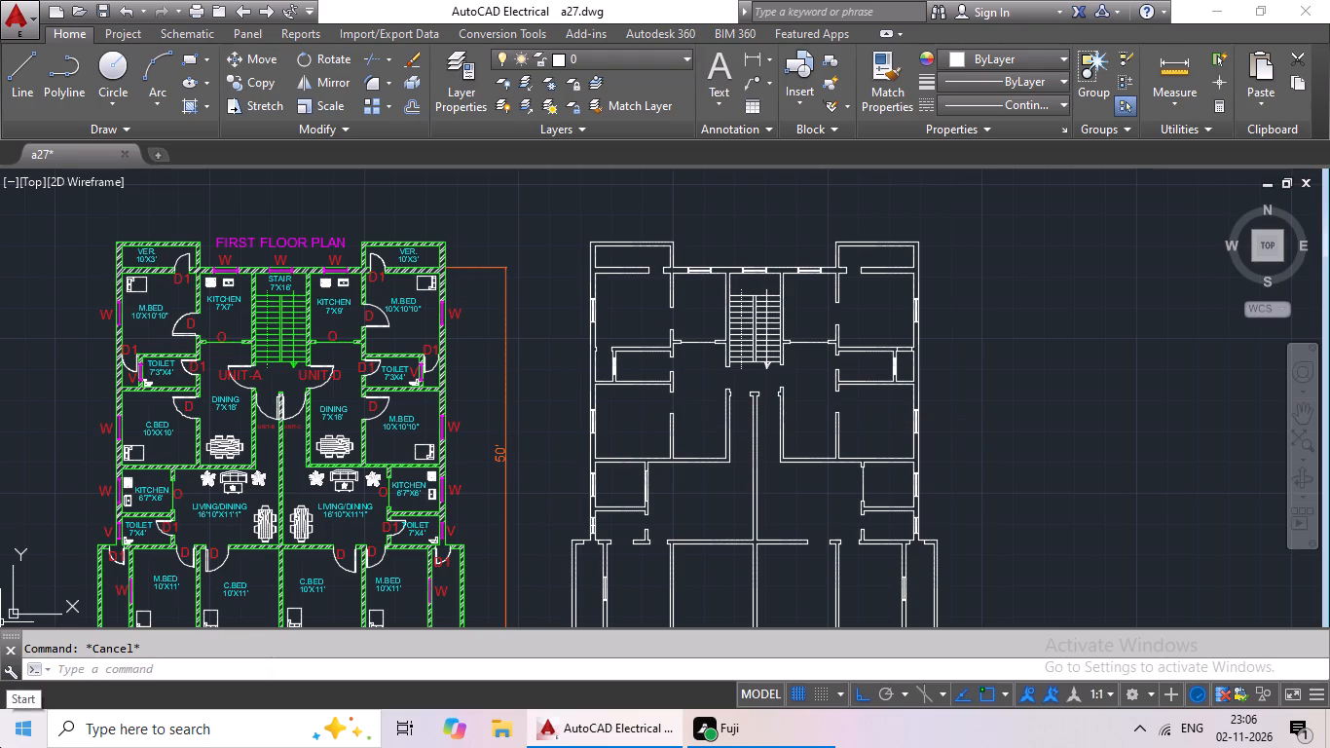
Select the wall lines around the northeast veranda, including both sides of its door opening and the adjoining wall stub.
{"action": "middle_click_drag", "start_coordinate": [1022, 398], "coordinate": [946, 249]}
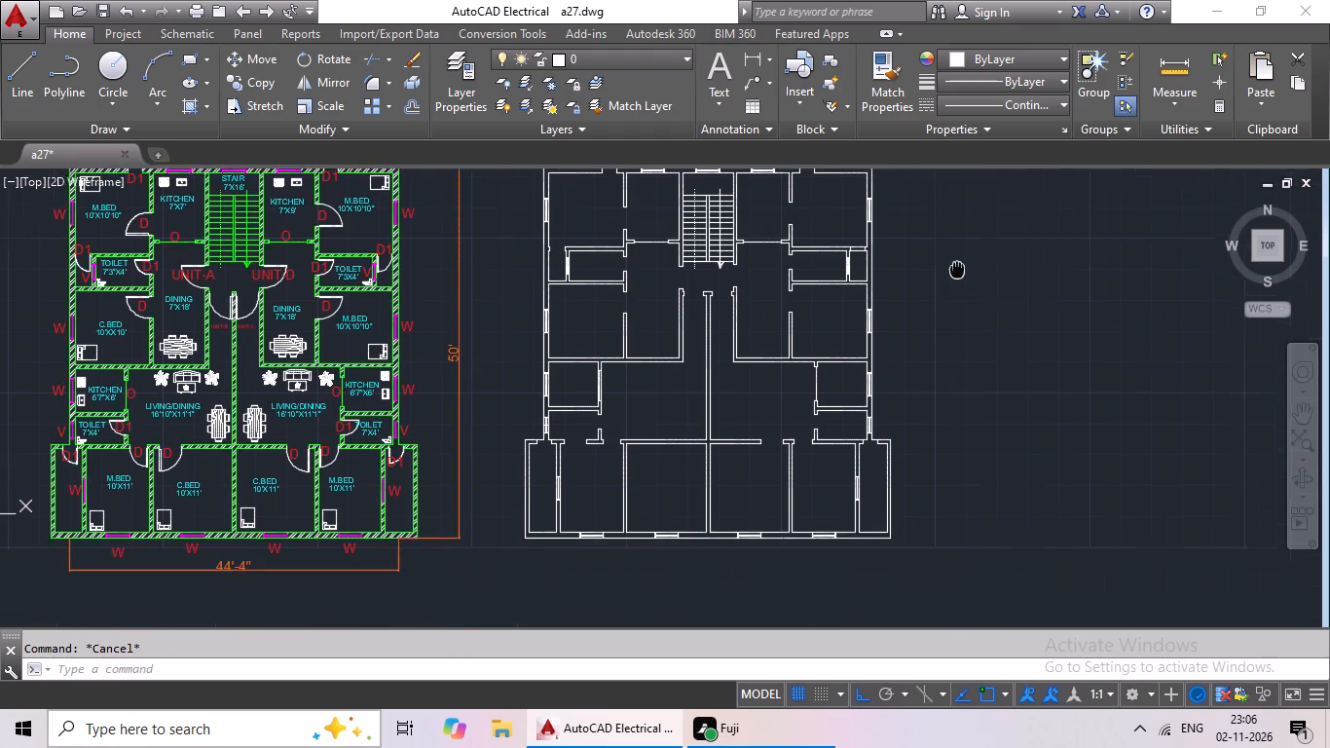
{"action": "middle_click_drag", "start_coordinate": [946, 249], "coordinate": [944, 244]}
{"action": "middle_click_drag", "start_coordinate": [945, 245], "coordinate": [950, 410]}
{"action": "middle_click_drag", "start_coordinate": [955, 270], "coordinate": [919, 355]}
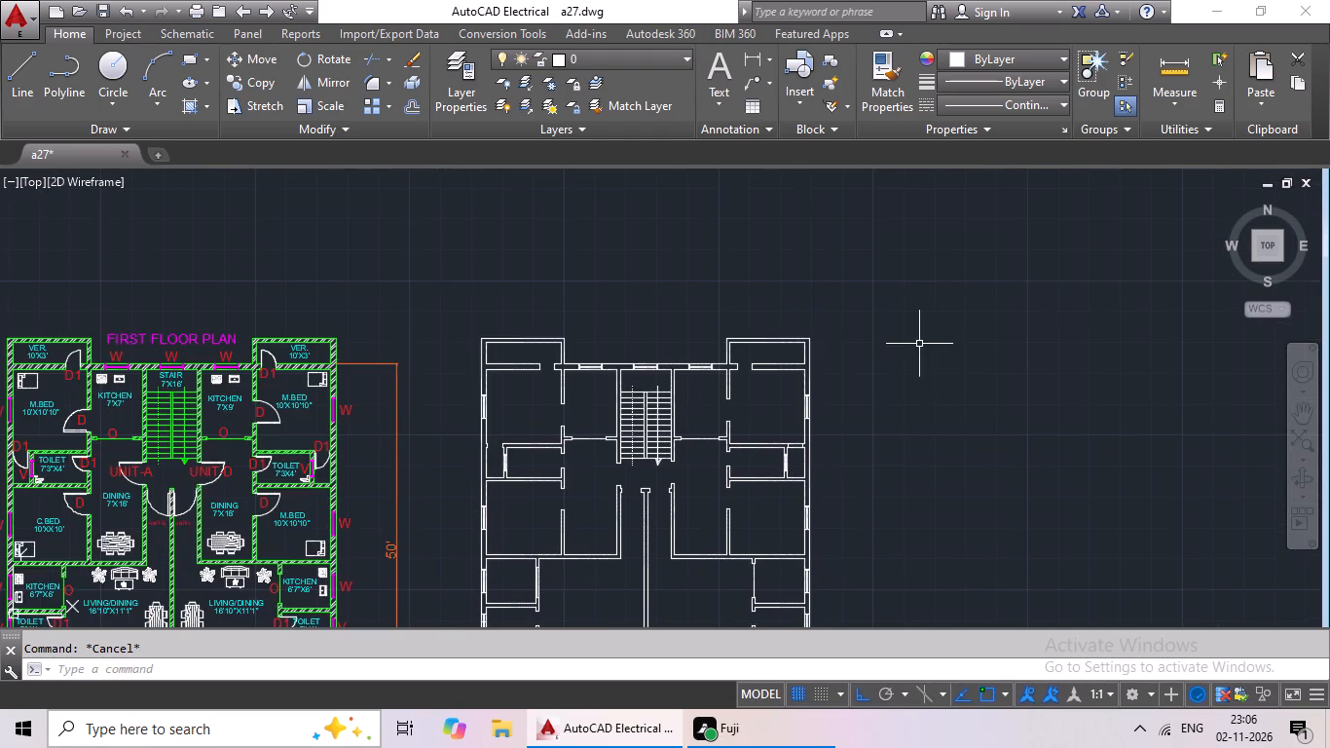
{"action": "scroll", "coordinate": [777, 339], "scroll_direction": "up", "scroll_amount": 3}
{"action": "left_click_drag", "start_coordinate": [1091, 311], "coordinate": [774, 395]}
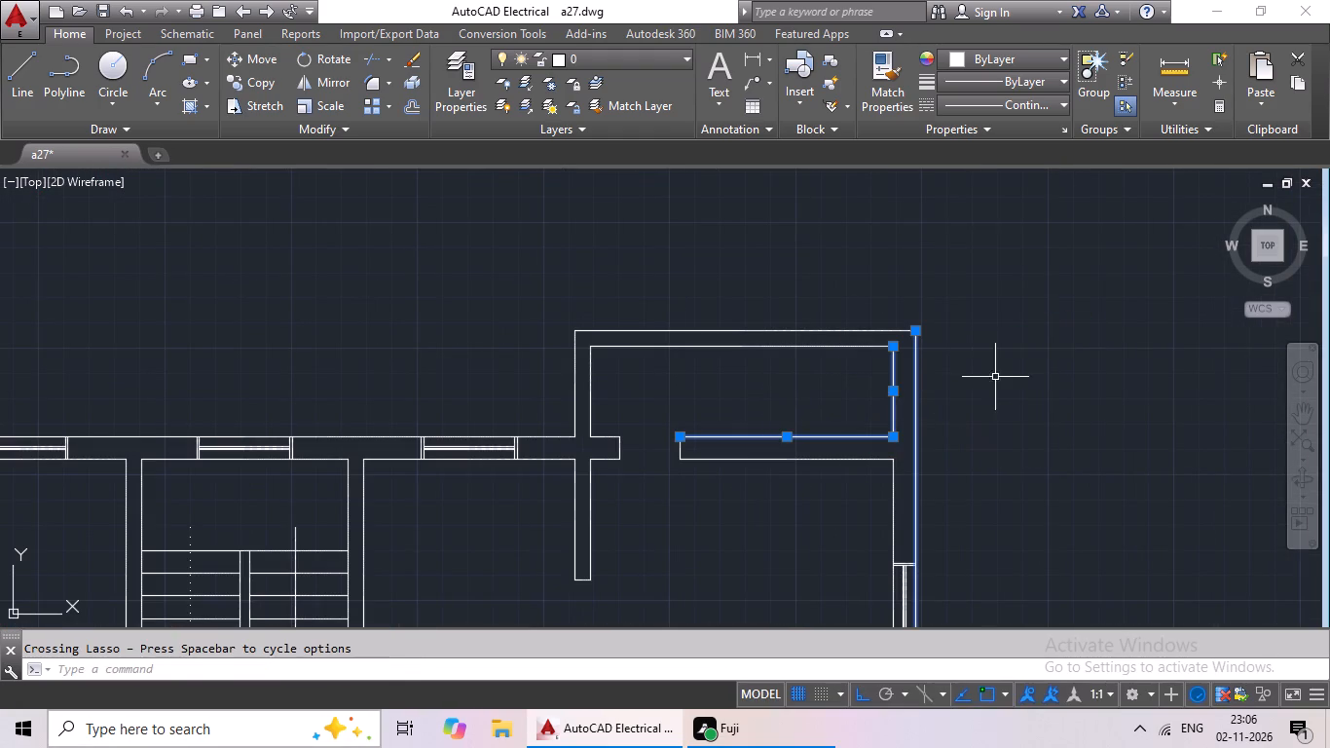
{"action": "left_click_drag", "start_coordinate": [1028, 387], "coordinate": [634, 406]}
{"action": "left_click_drag", "start_coordinate": [839, 270], "coordinate": [575, 565]}
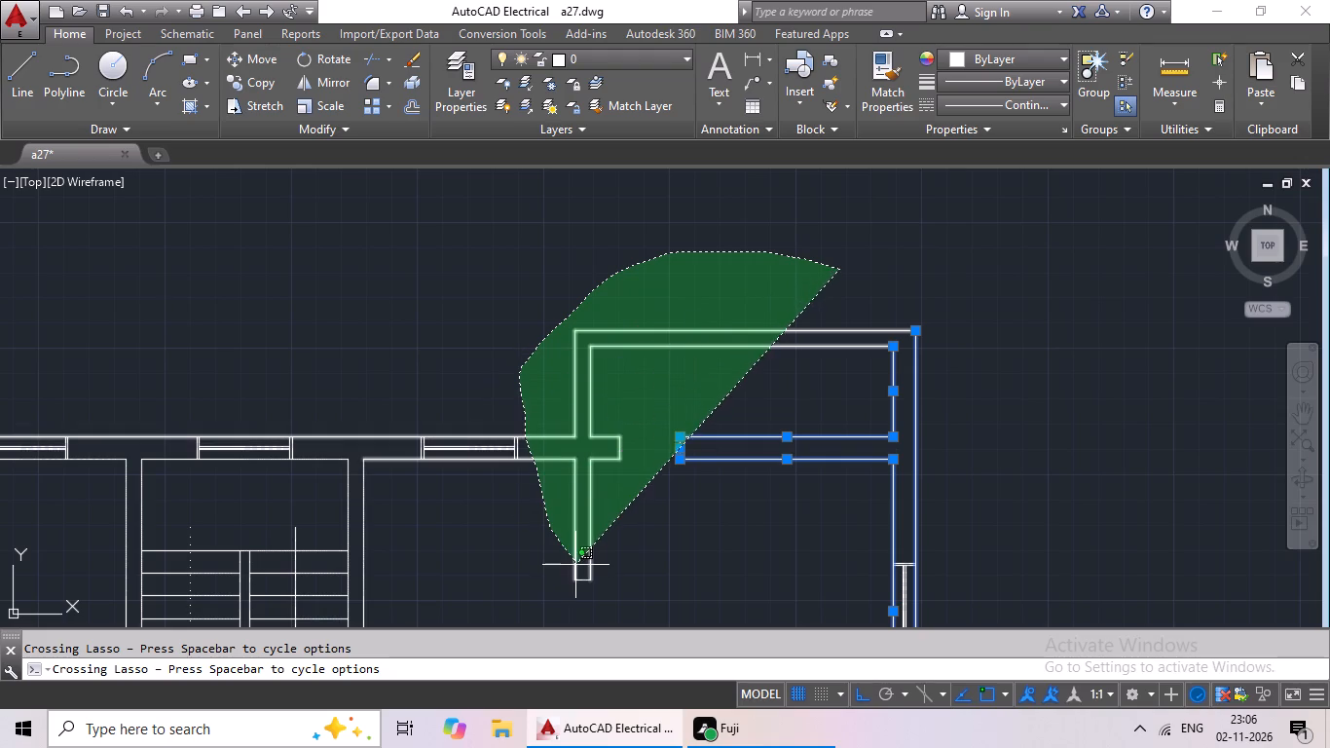
{"action": "left_click_drag", "start_coordinate": [575, 565], "coordinate": [643, 566]}
Add the inner north wall lines and the staircase side walls to the selection, continuing to the northwest veranda's door jamb.
{"action": "scroll", "coordinate": [636, 525], "scroll_direction": "down", "scroll_amount": 2}
{"action": "middle_click_drag", "start_coordinate": [651, 542], "coordinate": [784, 456]}
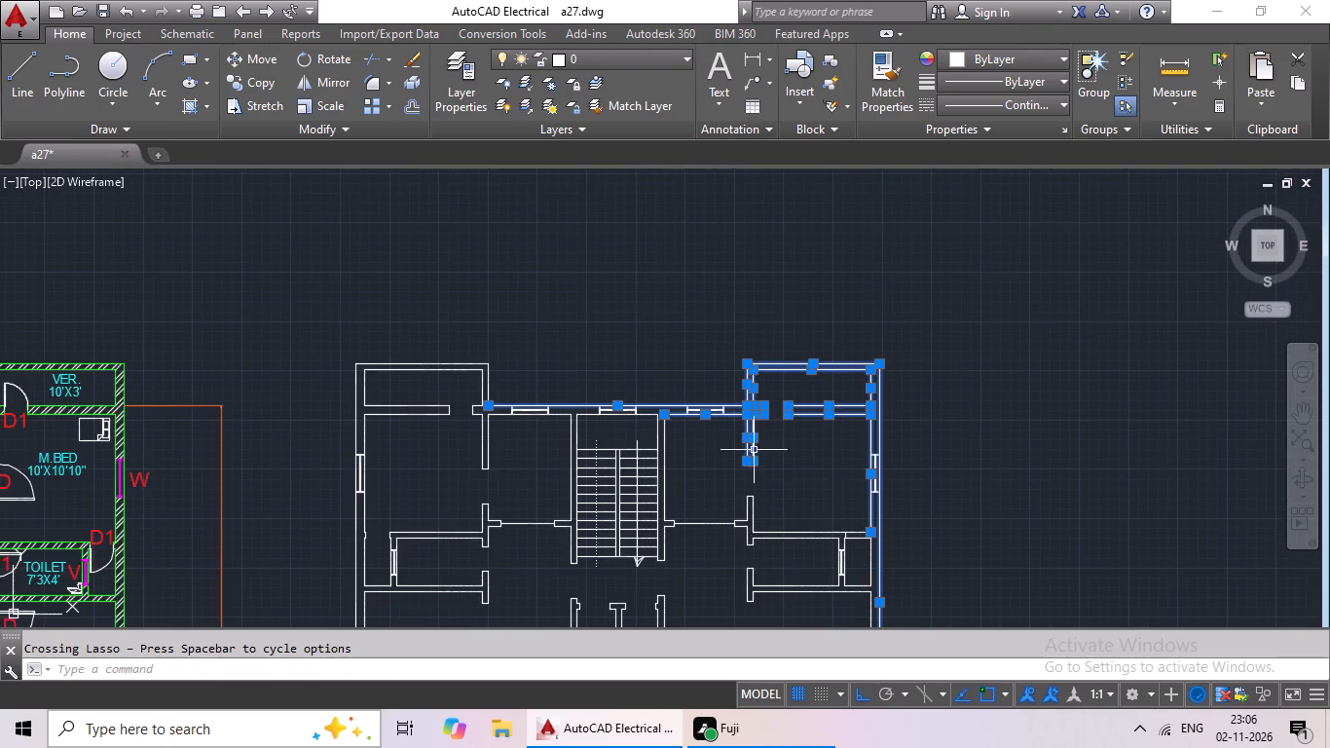
{"action": "scroll", "coordinate": [730, 422], "scroll_direction": "up", "scroll_amount": 4}
{"action": "middle_click_drag", "start_coordinate": [718, 459], "coordinate": [953, 457]}
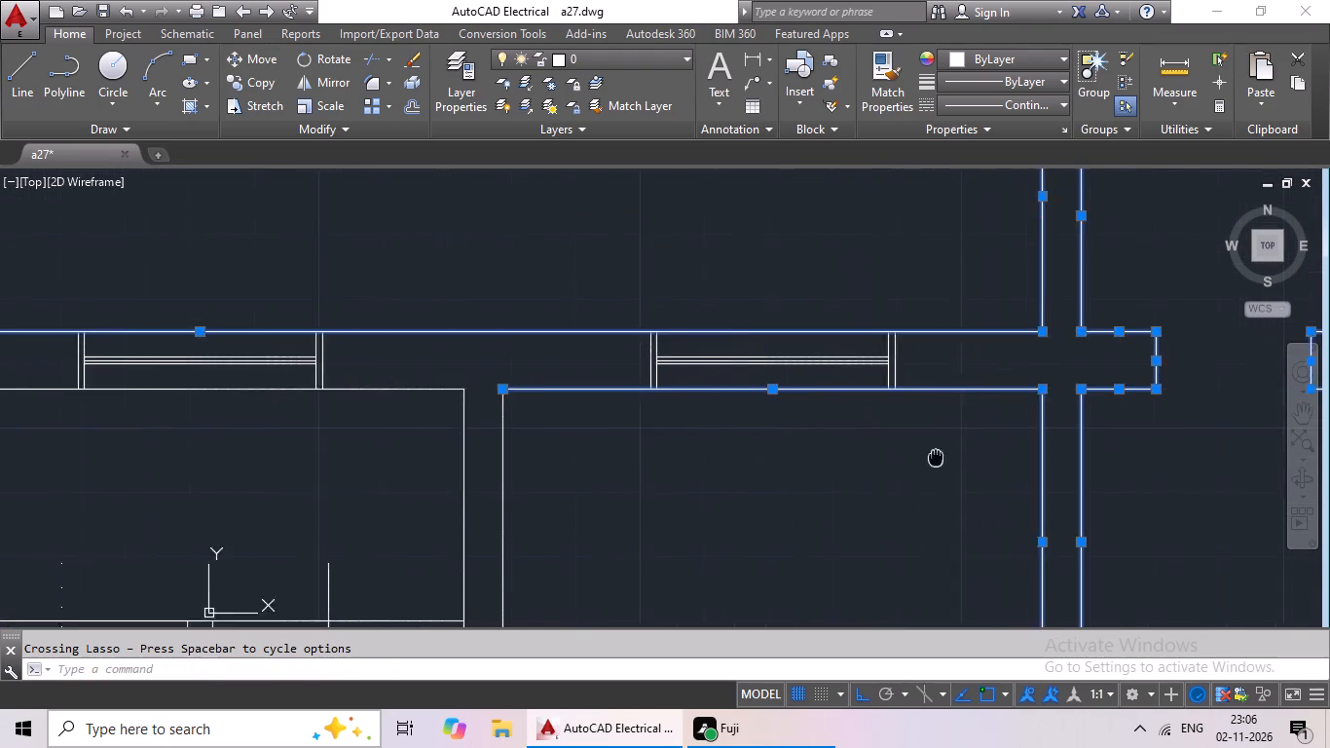
{"action": "left_click_drag", "start_coordinate": [469, 365], "coordinate": [427, 478]}
{"action": "middle_click_drag", "start_coordinate": [497, 492], "coordinate": [527, 499]}
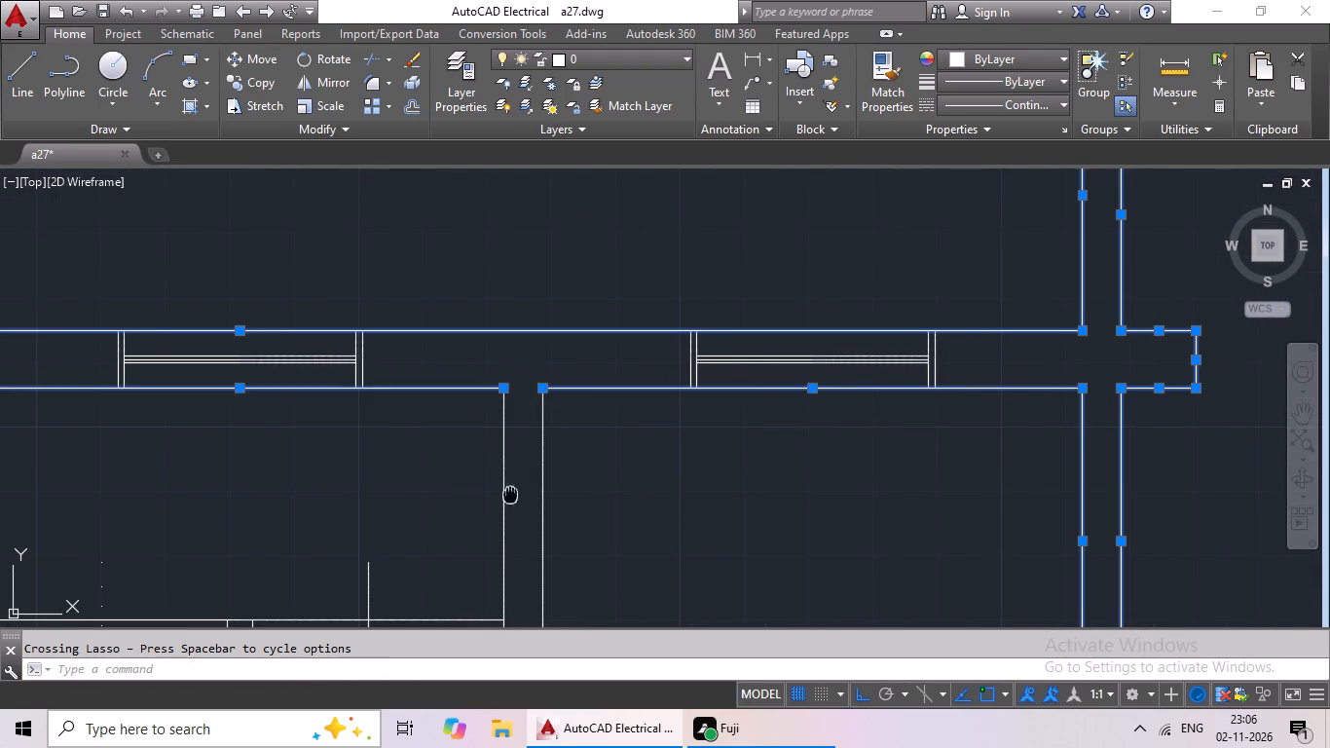
{"action": "middle_click_drag", "start_coordinate": [527, 499], "coordinate": [836, 500]}
{"action": "left_click_drag", "start_coordinate": [991, 477], "coordinate": [722, 522]}
{"action": "middle_click_drag", "start_coordinate": [767, 505], "coordinate": [1020, 506]}
{"action": "left_click_drag", "start_coordinate": [687, 452], "coordinate": [444, 500]}
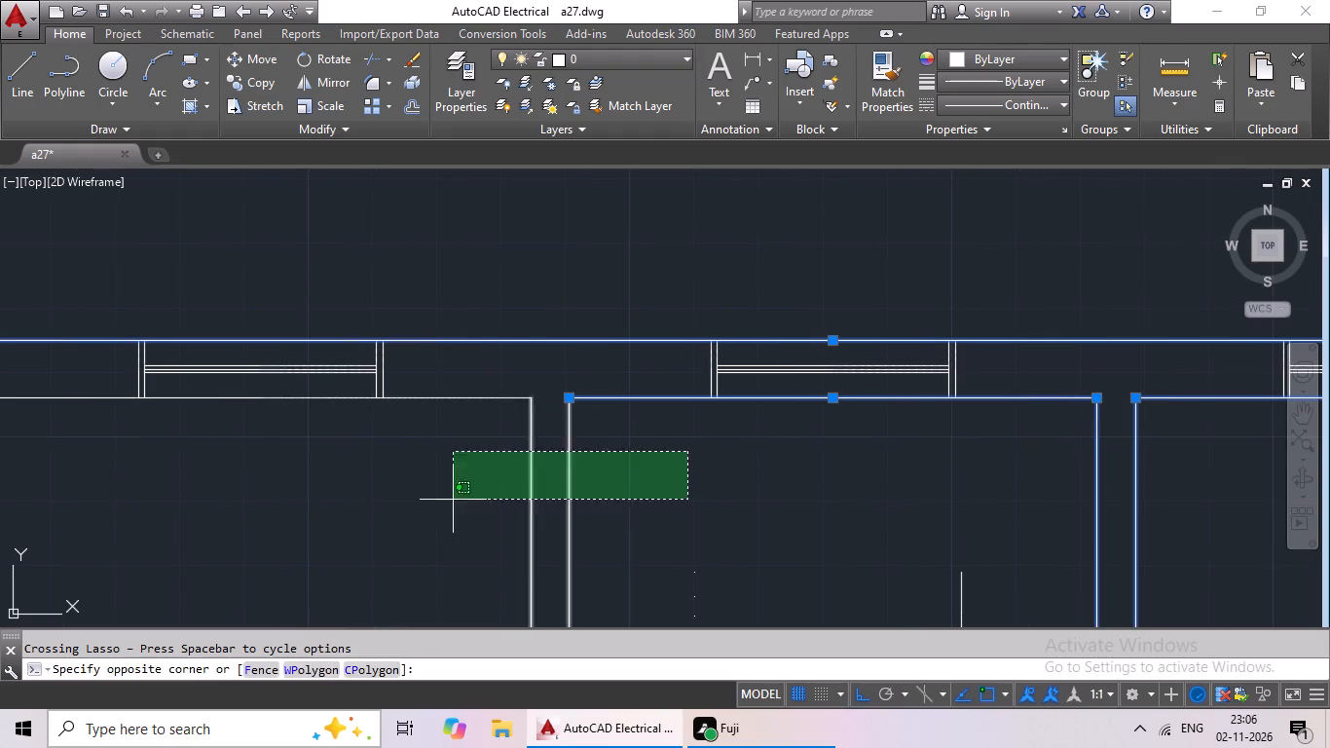
{"action": "left_click_drag", "start_coordinate": [444, 500], "coordinate": [385, 500]}
{"action": "middle_click_drag", "start_coordinate": [425, 489], "coordinate": [632, 494]}
{"action": "left_click_drag", "start_coordinate": [691, 381], "coordinate": [634, 509]}
{"action": "middle_click_drag", "start_coordinate": [655, 531], "coordinate": [783, 538]}
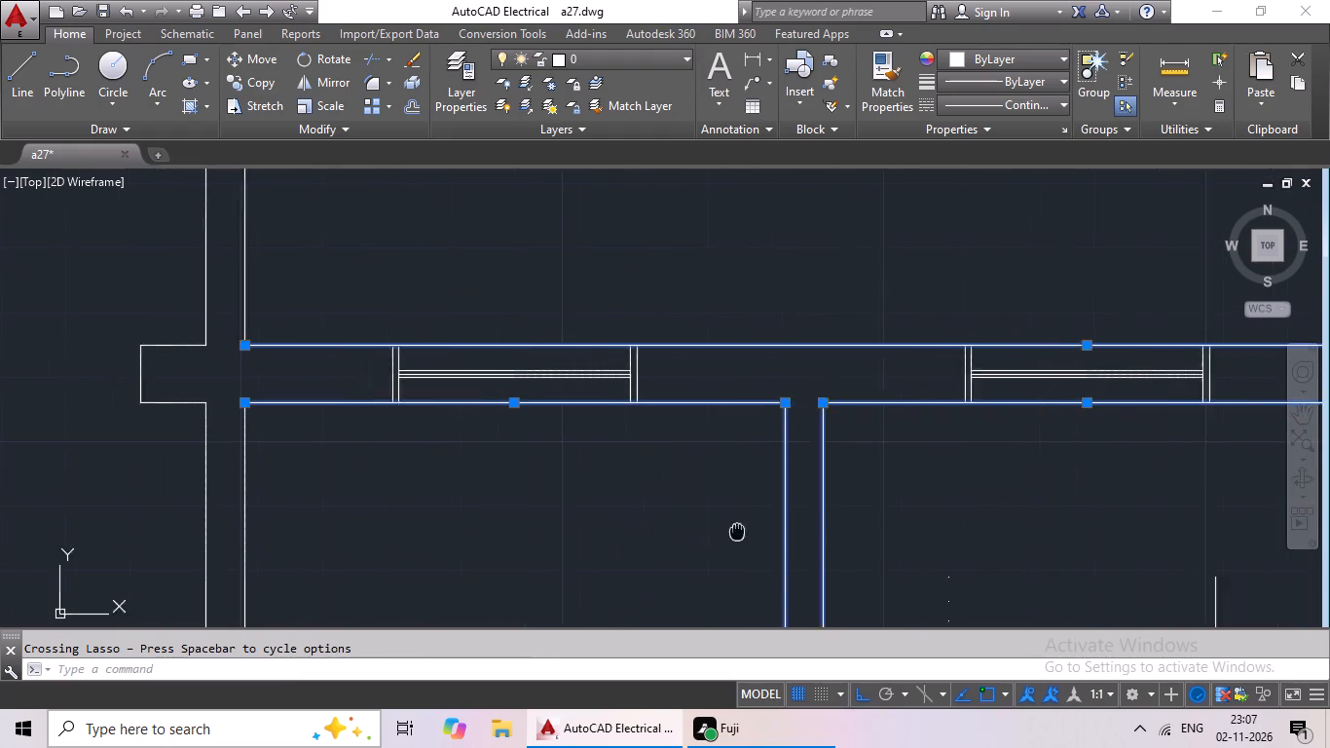
{"action": "middle_click_drag", "start_coordinate": [783, 538], "coordinate": [809, 537]}
{"action": "left_click_drag", "start_coordinate": [185, 249], "coordinate": [438, 499]}
{"action": "middle_click_drag", "start_coordinate": [474, 522], "coordinate": [475, 520]}
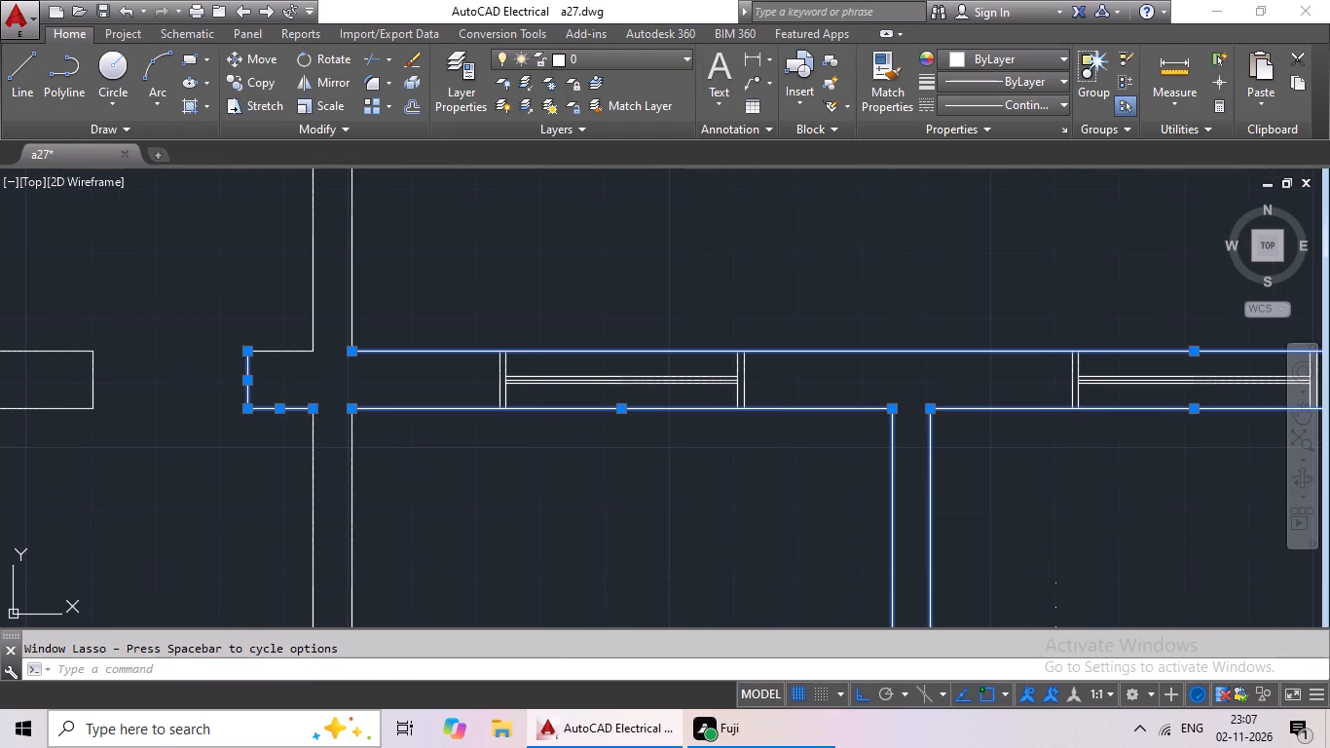
Add the northwest veranda's wall lines and the wall stub between the master bedroom and kitchen to the selection.
{"action": "middle_click_drag", "start_coordinate": [475, 520], "coordinate": [499, 305]}
{"action": "scroll", "coordinate": [500, 334], "scroll_direction": "down", "scroll_amount": 2}
{"action": "left_click_drag", "start_coordinate": [573, 344], "coordinate": [361, 358]}
{"action": "middle_click_drag", "start_coordinate": [500, 389], "coordinate": [477, 536]}
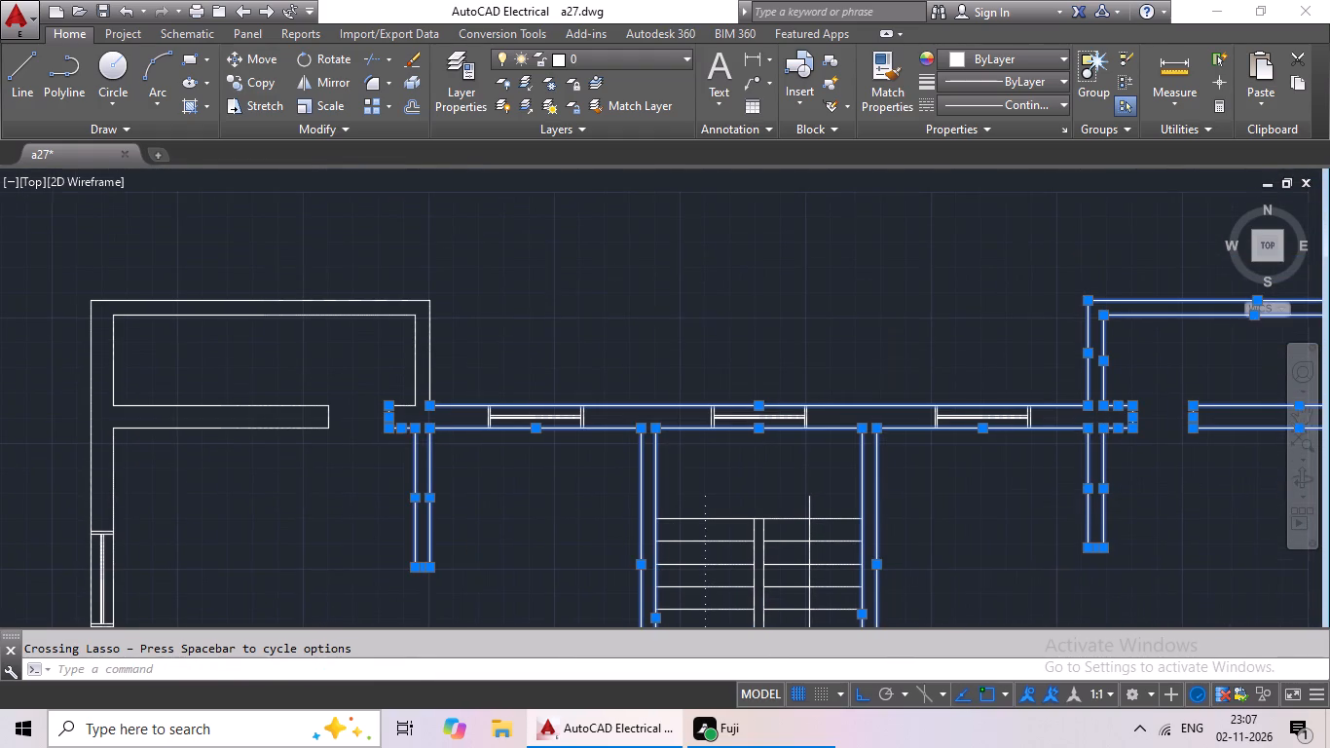
{"action": "left_click_drag", "start_coordinate": [541, 270], "coordinate": [272, 484]}
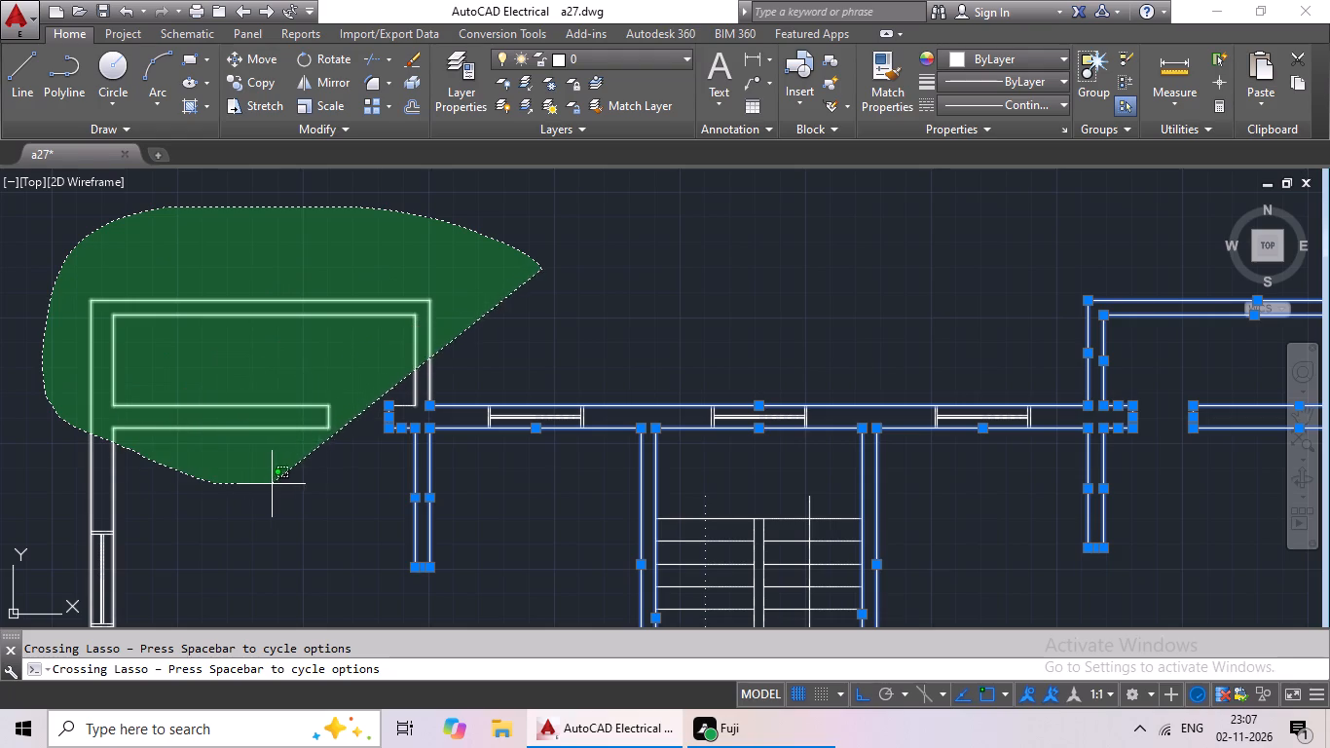
{"action": "left_click_drag", "start_coordinate": [272, 484], "coordinate": [325, 487]}
Add the stair treads, direction arrow and the wall and opening lines south of both northern kitchens to the selection.
{"action": "middle_click_drag", "start_coordinate": [341, 493], "coordinate": [334, 416]}
{"action": "scroll", "coordinate": [379, 437], "scroll_direction": "down", "scroll_amount": 1}
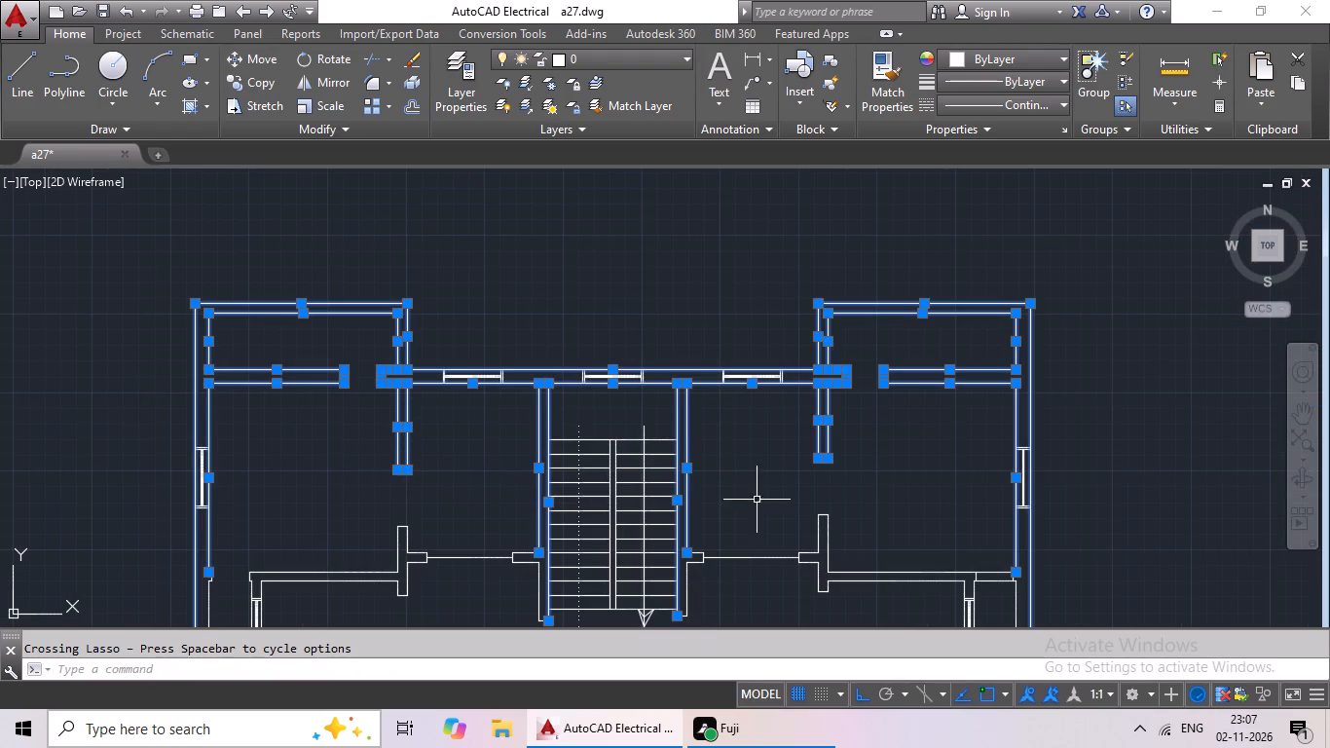
{"action": "middle_click_drag", "start_coordinate": [771, 502], "coordinate": [752, 349]}
{"action": "left_click", "coordinate": [765, 342]}
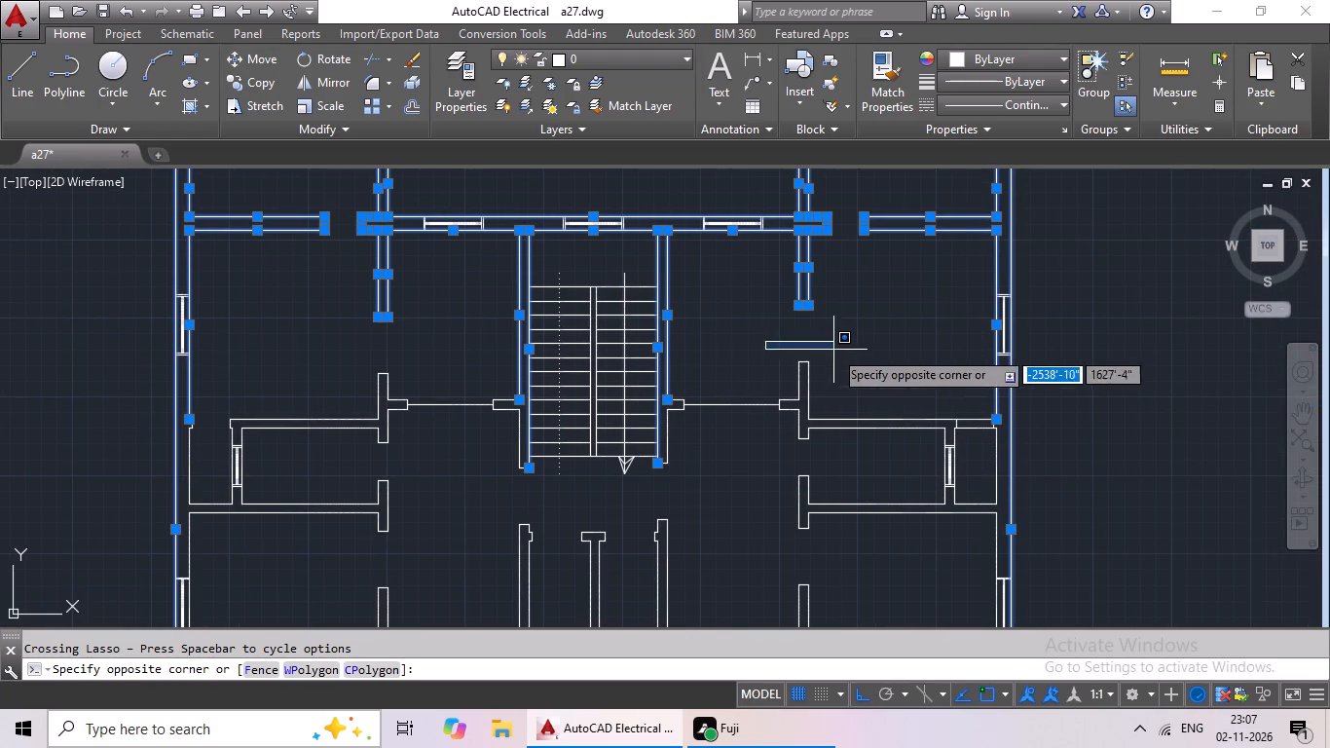
{"action": "left_click", "coordinate": [824, 356]}
{"action": "left_click_drag", "start_coordinate": [862, 329], "coordinate": [554, 467]}
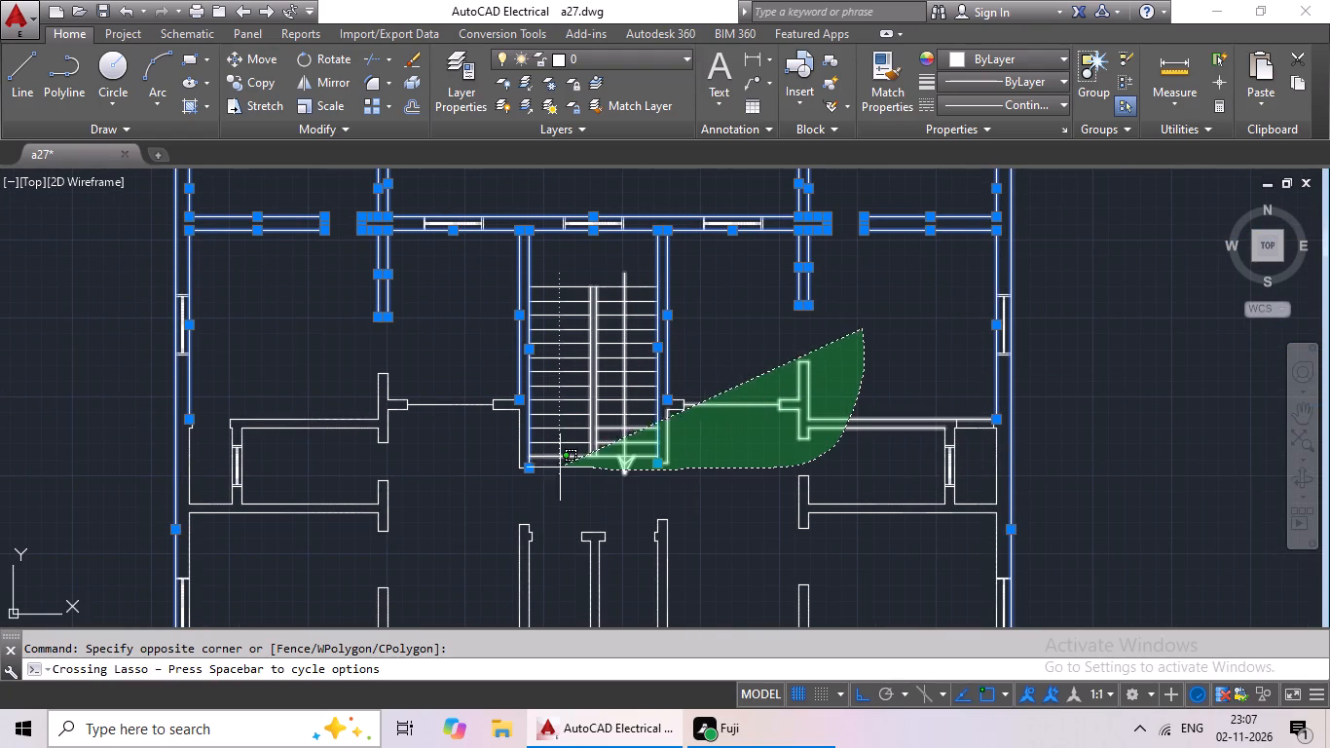
{"action": "left_click_drag", "start_coordinate": [554, 467], "coordinate": [468, 278]}
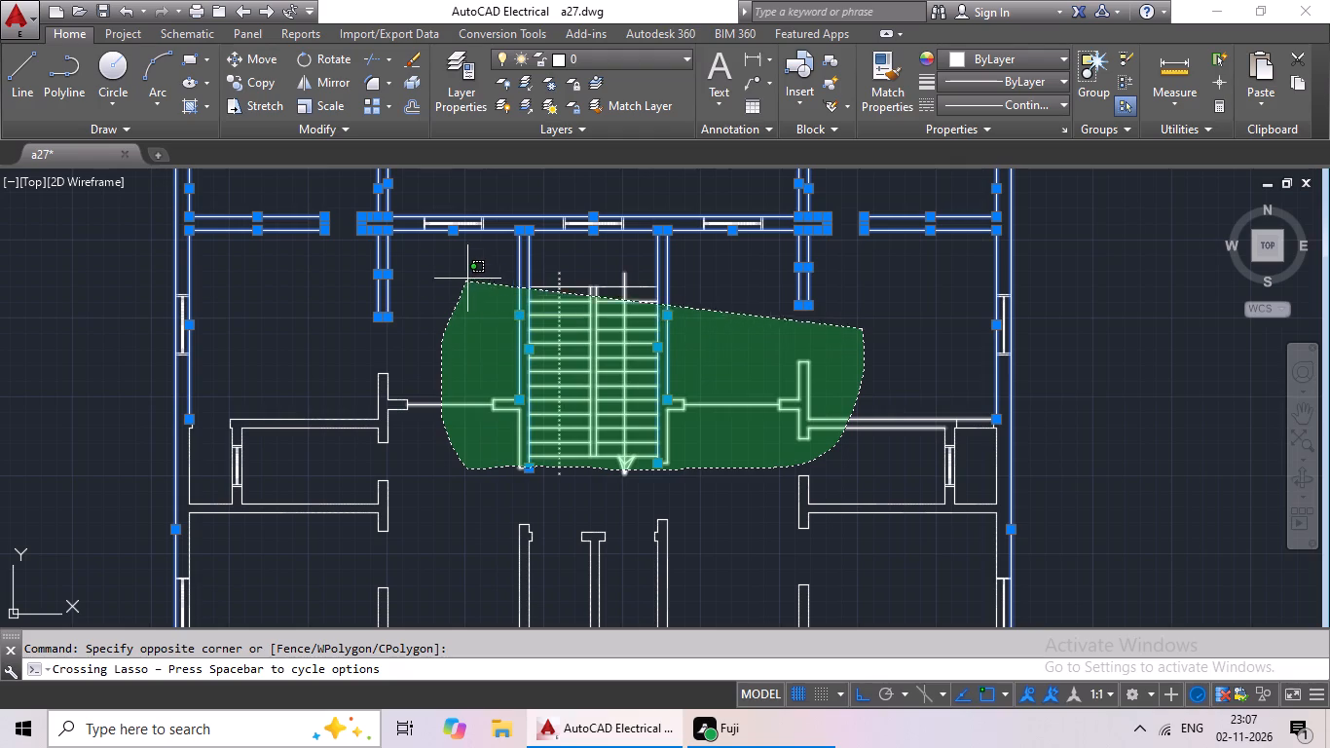
{"action": "left_click_drag", "start_coordinate": [468, 278], "coordinate": [471, 269]}
Add the northeast toilet's south wall lines and the wall stub south of its west door opening to the selection.
{"action": "scroll", "coordinate": [692, 287], "scroll_direction": "up", "scroll_amount": 2}
{"action": "middle_click_drag", "start_coordinate": [692, 287], "coordinate": [694, 332]}
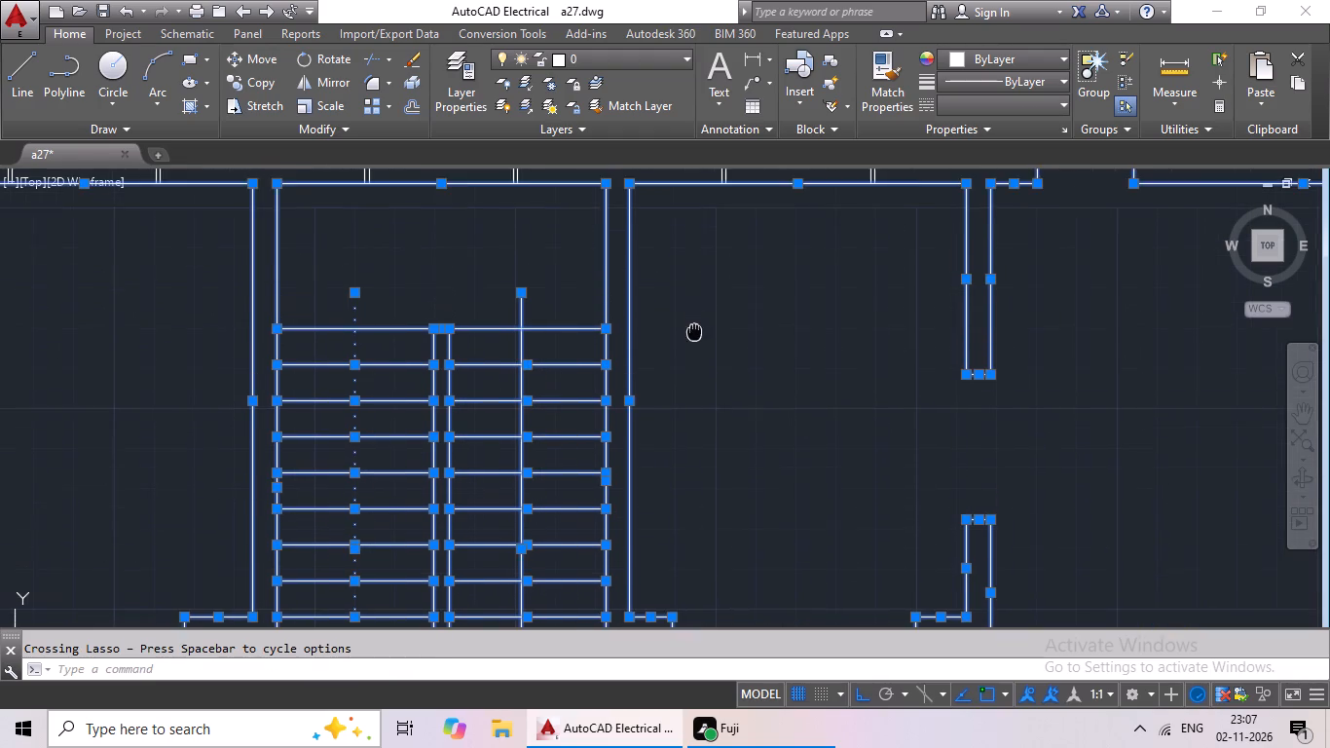
{"action": "scroll", "coordinate": [697, 333], "scroll_direction": "down", "scroll_amount": 1}
{"action": "middle_click_drag", "start_coordinate": [710, 356], "coordinate": [736, 187]}
{"action": "scroll", "coordinate": [708, 412], "scroll_direction": "up", "scroll_amount": 2}
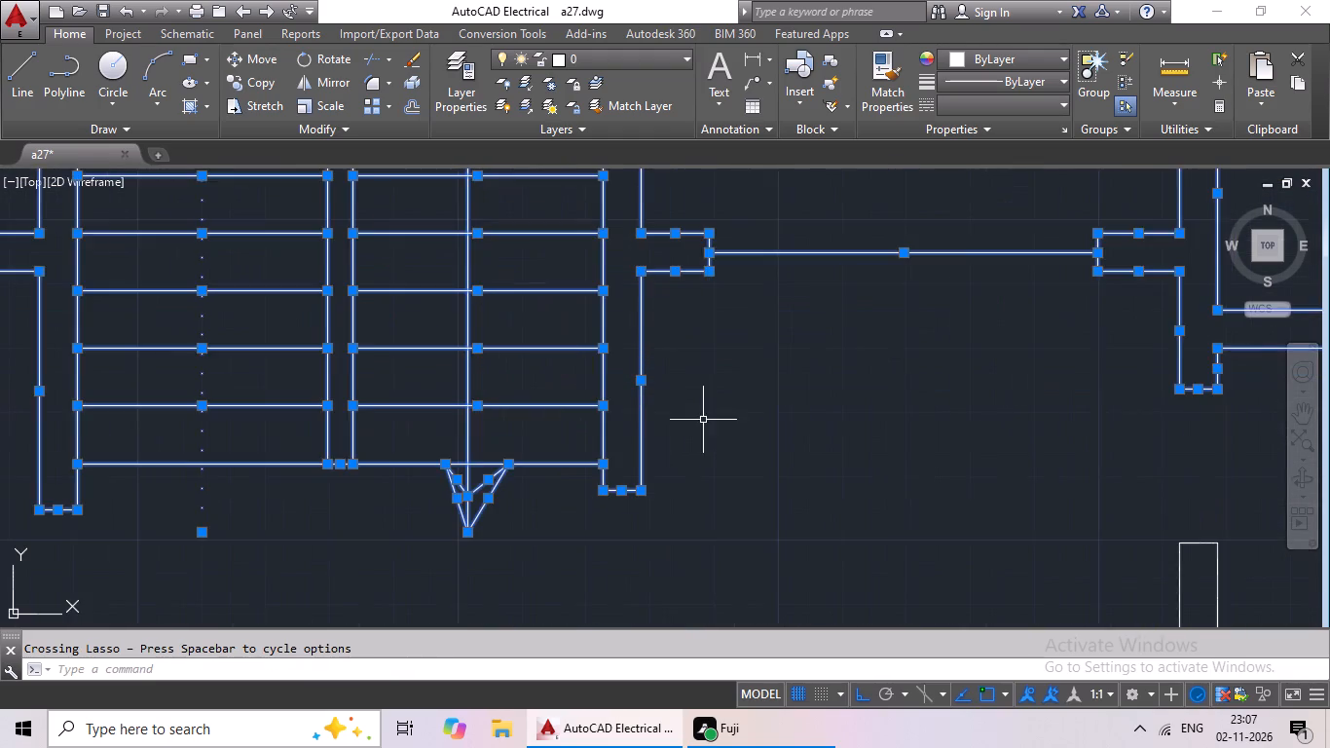
{"action": "middle_click_drag", "start_coordinate": [703, 421], "coordinate": [758, 349]}
{"action": "scroll", "coordinate": [753, 396], "scroll_direction": "down", "scroll_amount": 2}
{"action": "middle_click_drag", "start_coordinate": [809, 395], "coordinate": [678, 393]}
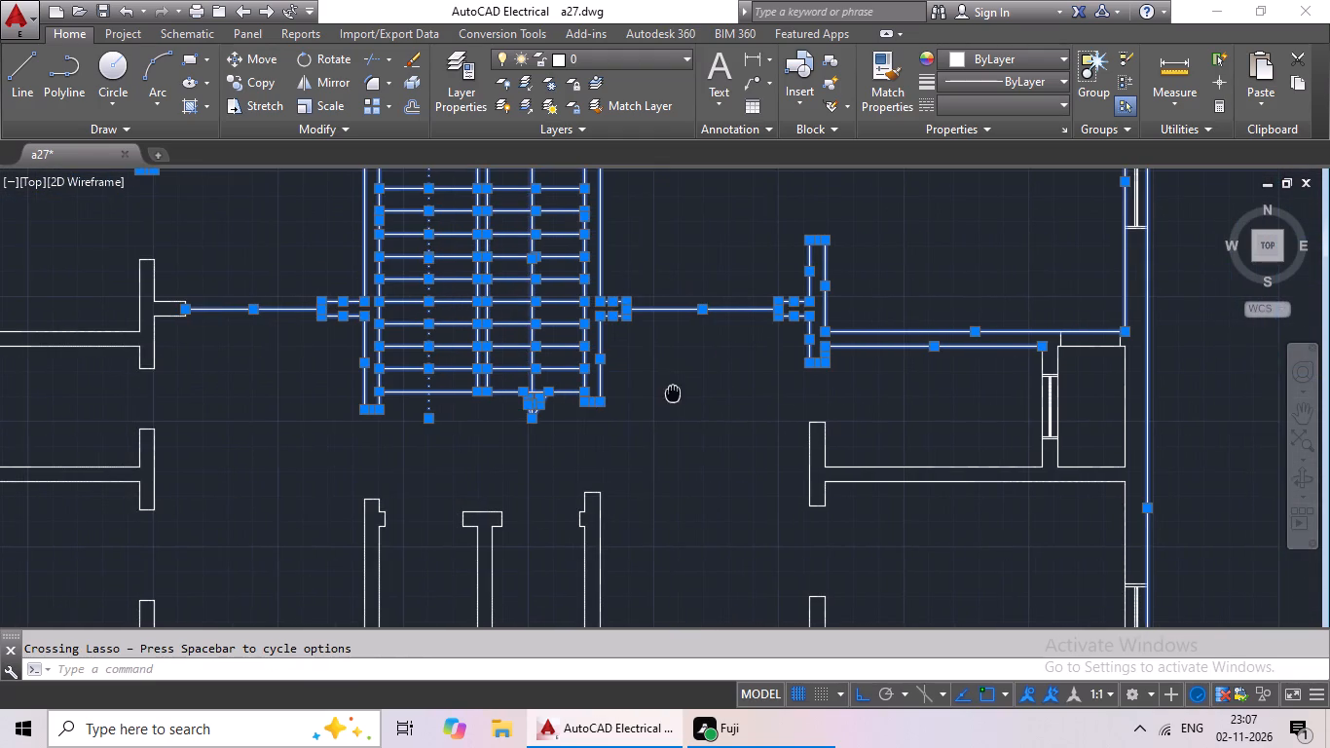
{"action": "middle_click_drag", "start_coordinate": [905, 382], "coordinate": [720, 311]}
{"action": "left_click_drag", "start_coordinate": [710, 325], "coordinate": [603, 449]}
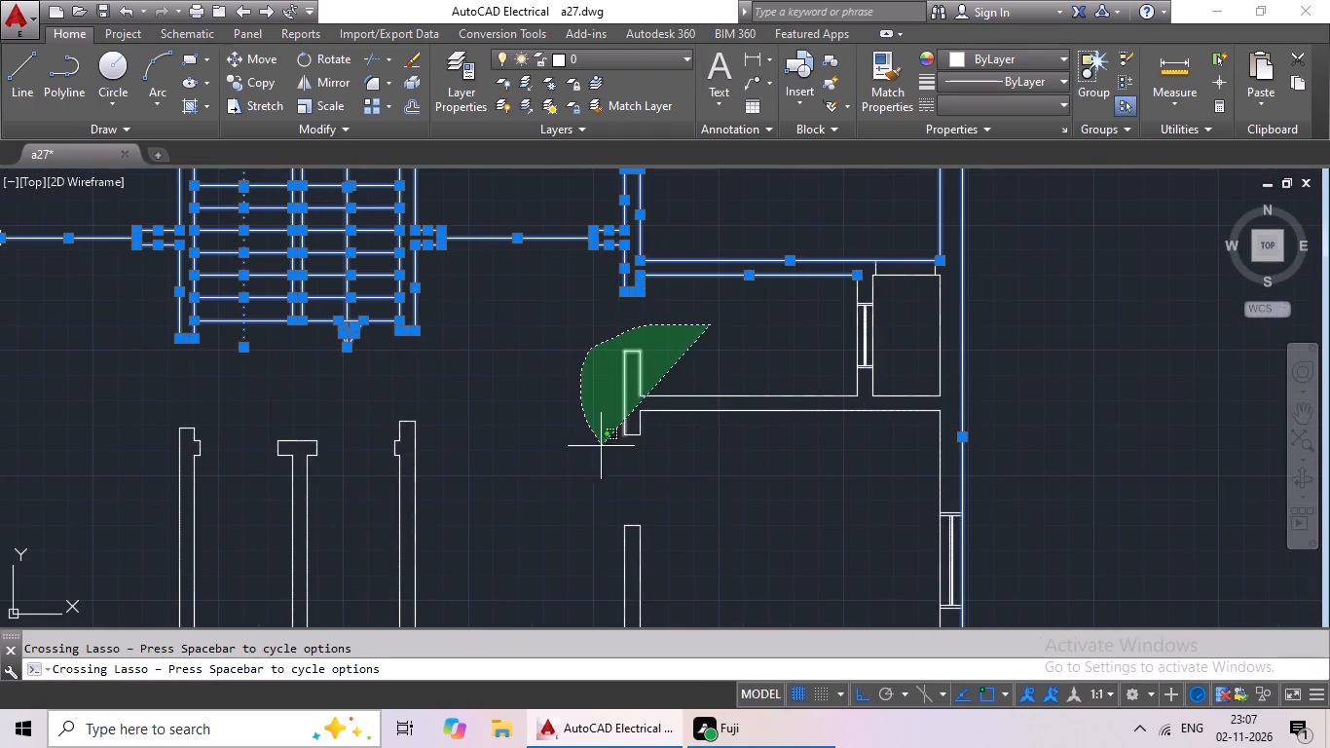
{"action": "left_click_drag", "start_coordinate": [603, 449], "coordinate": [814, 407]}
Add the northeast toilet's window wall, the adjoining narrow space's walls and door jambs, and the bedroom's inner east wall line to the selection.
{"action": "middle_click_drag", "start_coordinate": [810, 363], "coordinate": [670, 428]}
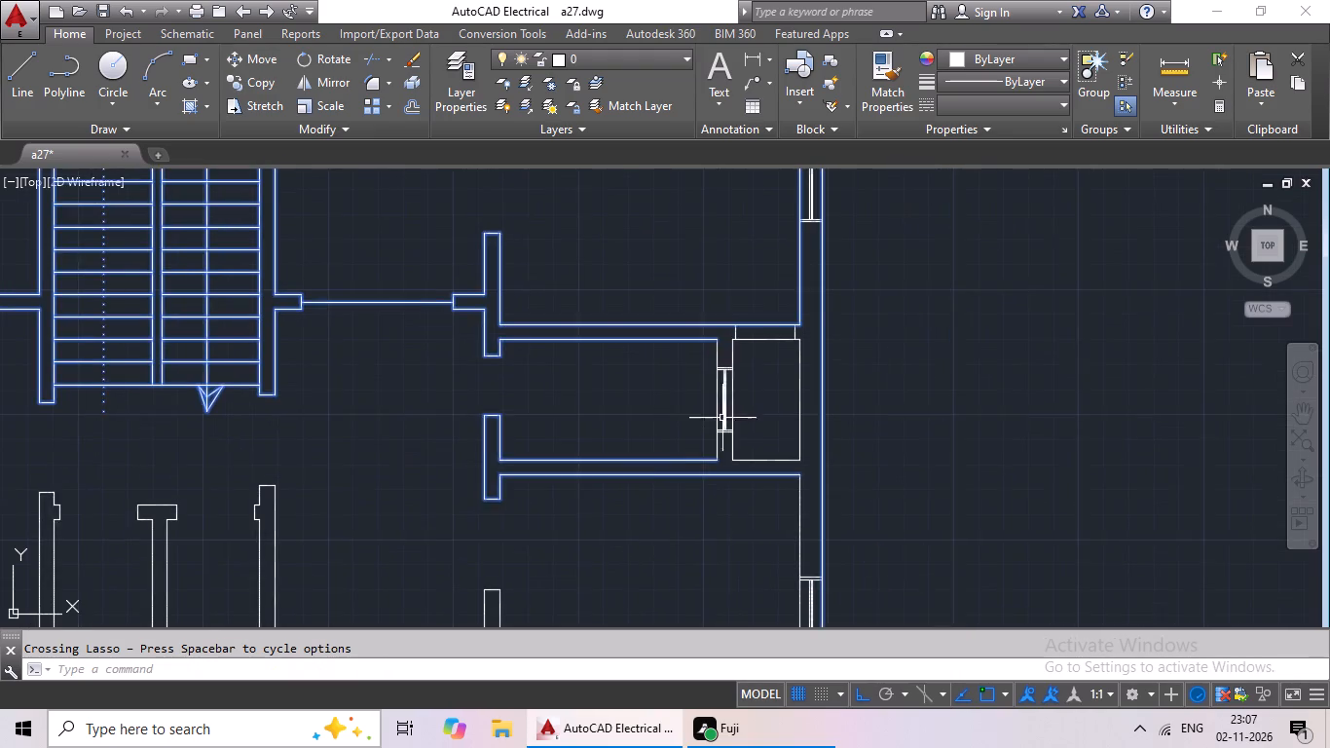
{"action": "scroll", "coordinate": [789, 397], "scroll_direction": "up", "scroll_amount": 2}
{"action": "left_click_drag", "start_coordinate": [997, 340], "coordinate": [762, 421]}
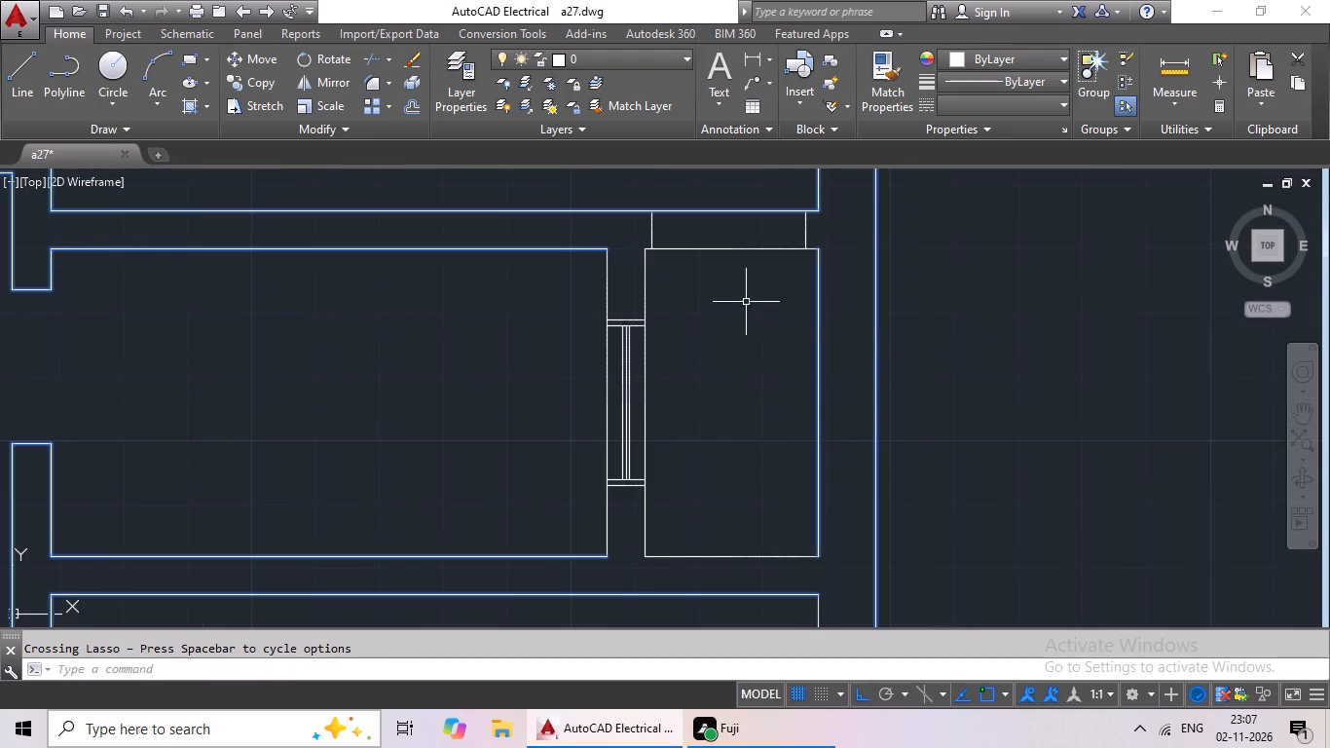
{"action": "middle_click_drag", "start_coordinate": [742, 316], "coordinate": [730, 463]}
{"action": "left_click_drag", "start_coordinate": [751, 291], "coordinate": [731, 491]}
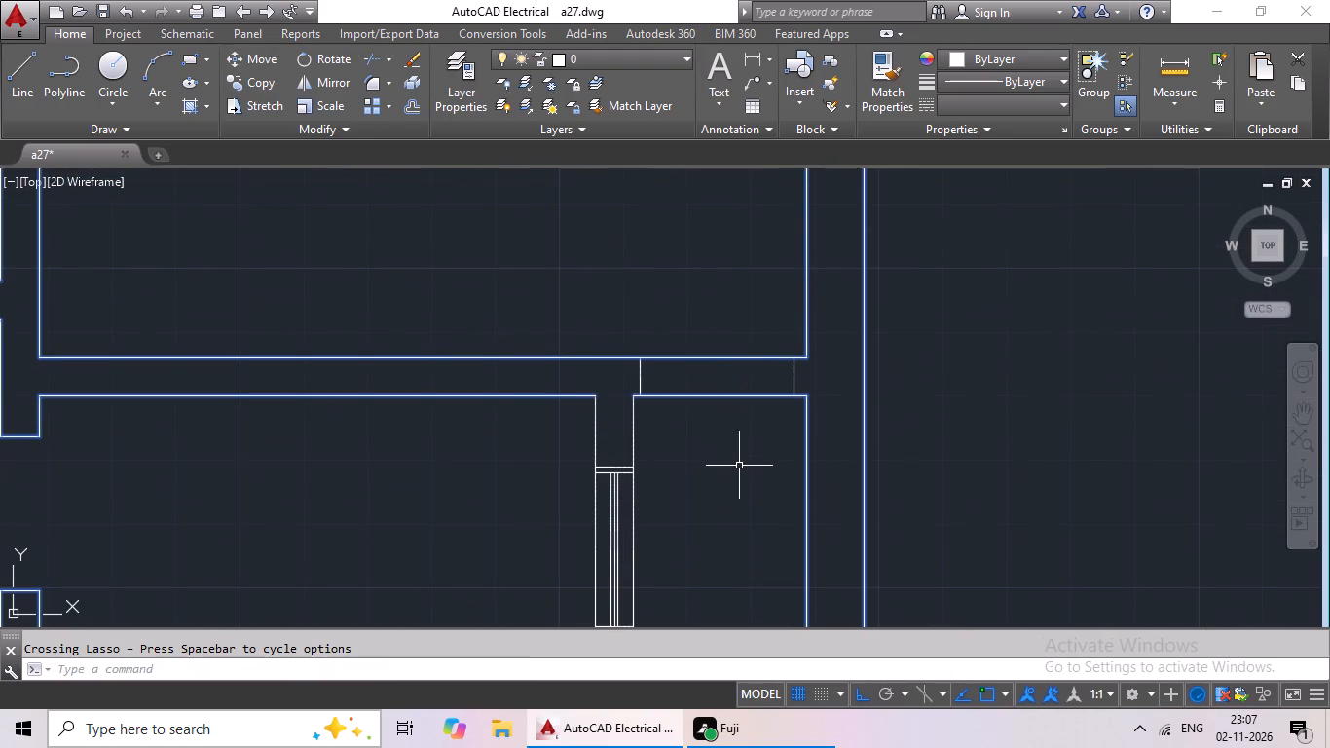
{"action": "left_click_drag", "start_coordinate": [982, 346], "coordinate": [547, 379]}
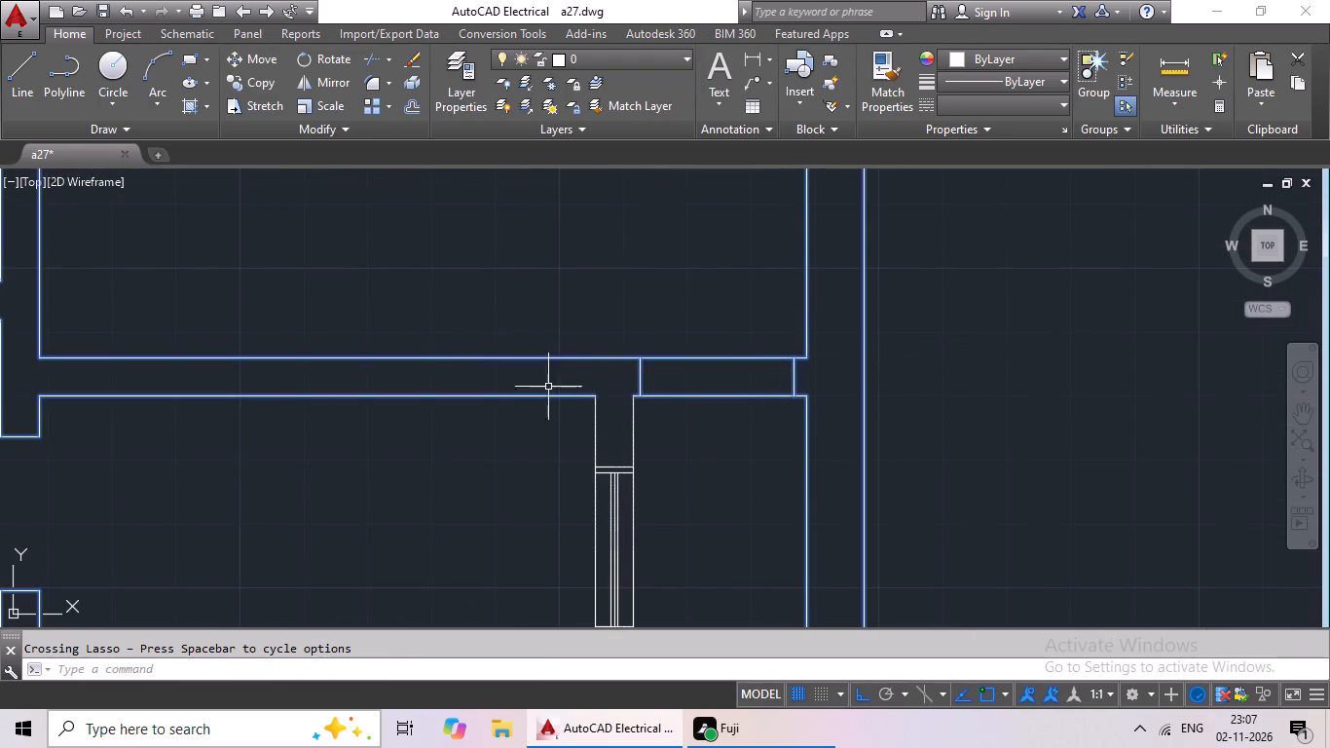
{"action": "scroll", "coordinate": [675, 446], "scroll_direction": "up", "scroll_amount": 2}
{"action": "left_click_drag", "start_coordinate": [740, 407], "coordinate": [396, 477]}
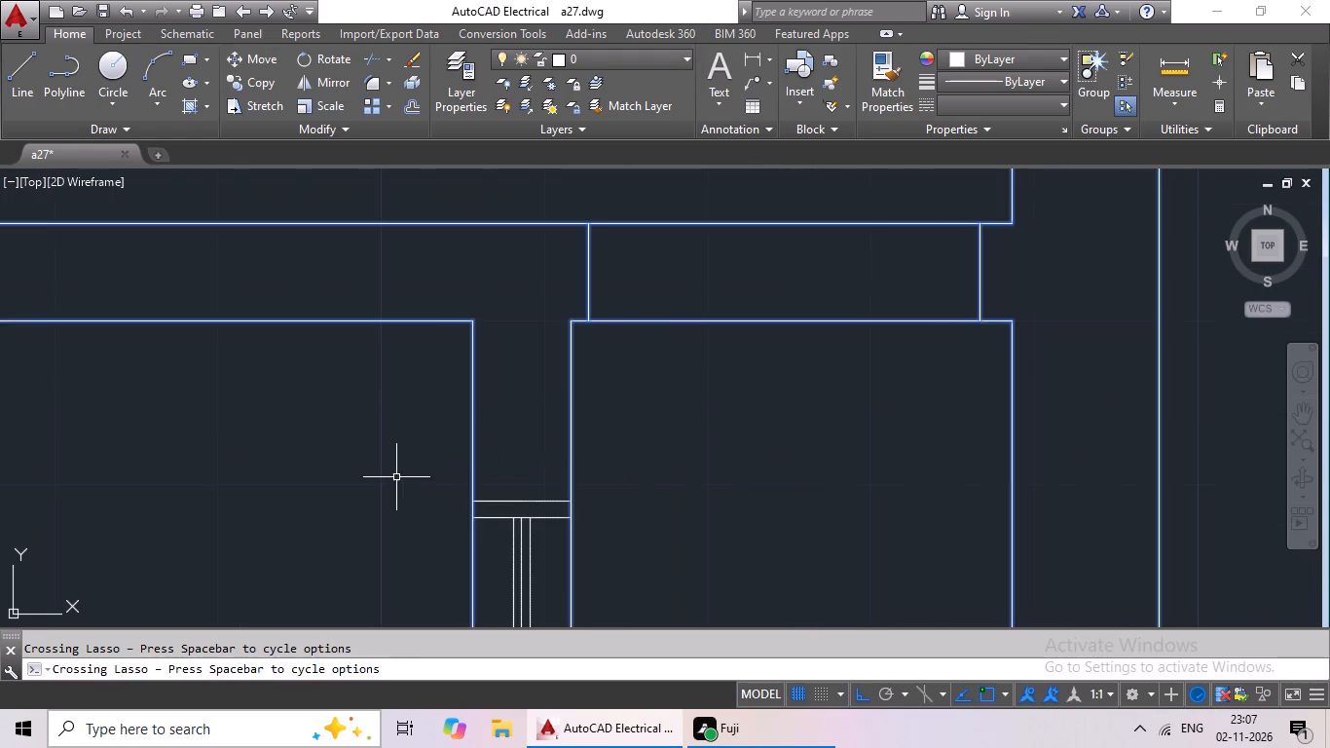
{"action": "scroll", "coordinate": [708, 414], "scroll_direction": "down", "scroll_amount": 2}
{"action": "middle_click_drag", "start_coordinate": [723, 483], "coordinate": [681, 240]}
{"action": "left_click_drag", "start_coordinate": [704, 373], "coordinate": [582, 578]}
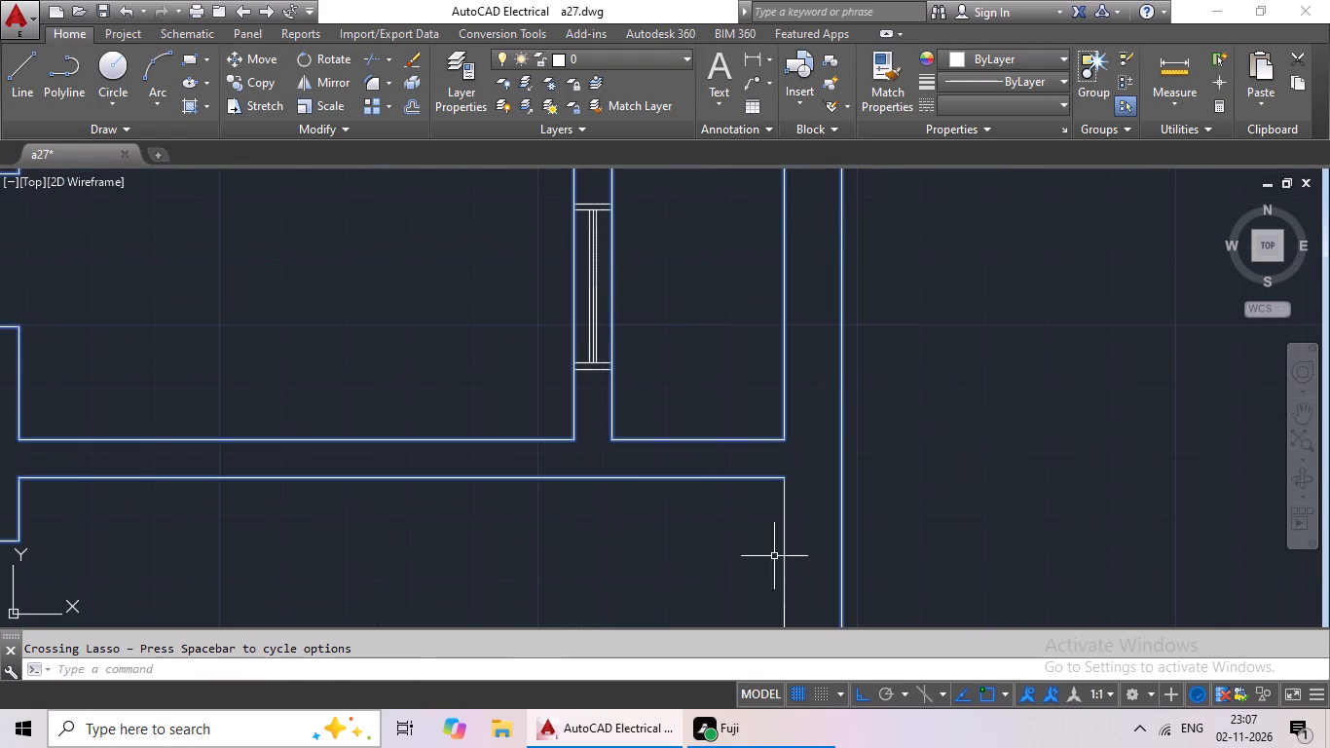
{"action": "middle_click_drag", "start_coordinate": [956, 512], "coordinate": [813, 261]}
{"action": "left_click_drag", "start_coordinate": [871, 280], "coordinate": [484, 370]}
Add the northwest toilet's north and south wall lines and the wall stubs beside its east door opening to the selection.
{"action": "scroll", "coordinate": [1089, 355], "scroll_direction": "down", "scroll_amount": 4}
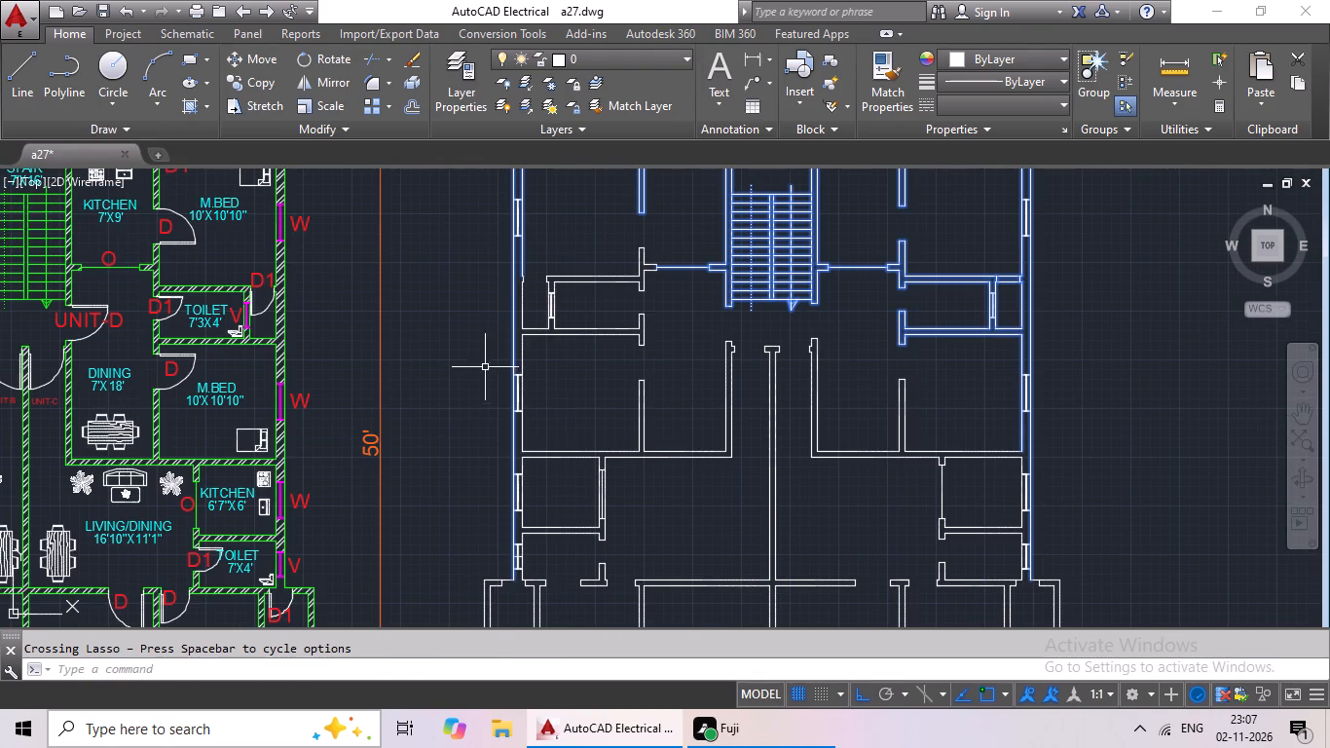
{"action": "scroll", "coordinate": [689, 227], "scroll_direction": "up", "scroll_amount": 3}
{"action": "left_click_drag", "start_coordinate": [635, 261], "coordinate": [493, 546]}
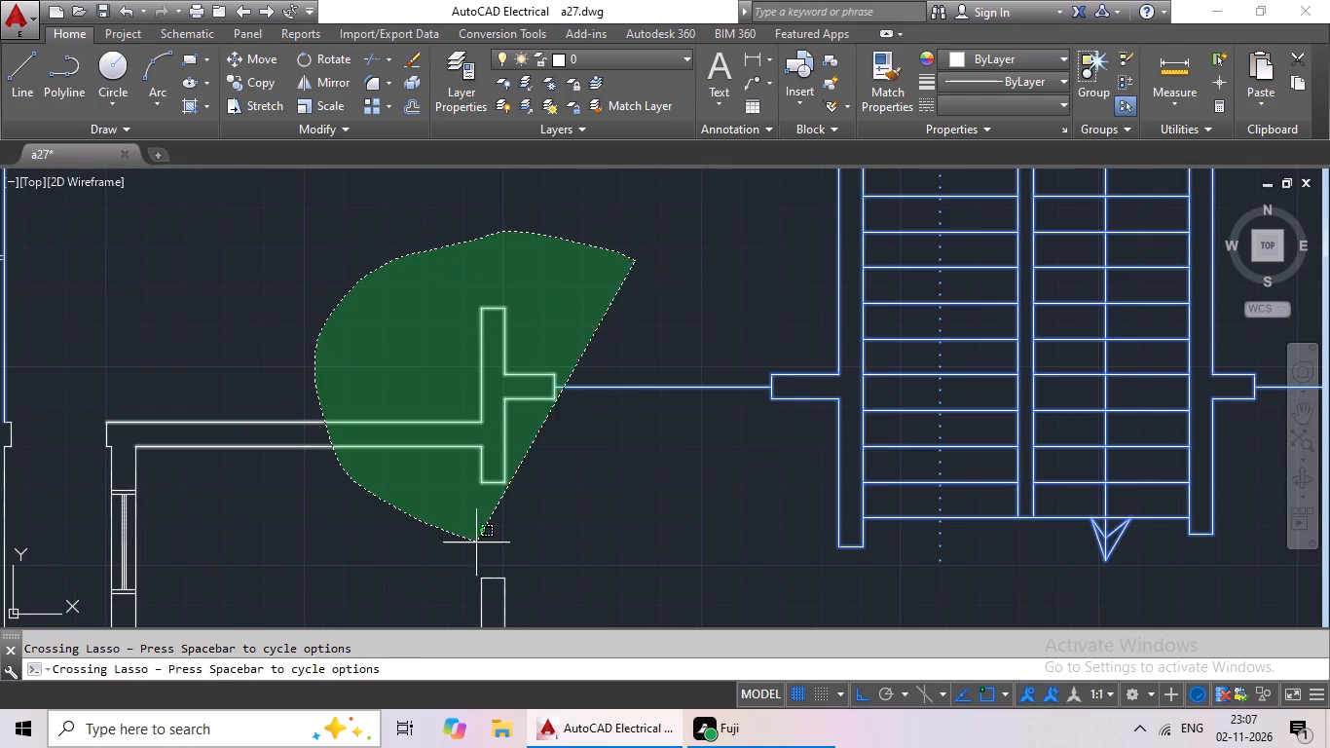
{"action": "left_click_drag", "start_coordinate": [493, 546], "coordinate": [643, 503]}
{"action": "middle_click_drag", "start_coordinate": [650, 504], "coordinate": [738, 332]}
{"action": "left_click_drag", "start_coordinate": [740, 390], "coordinate": [471, 340]}
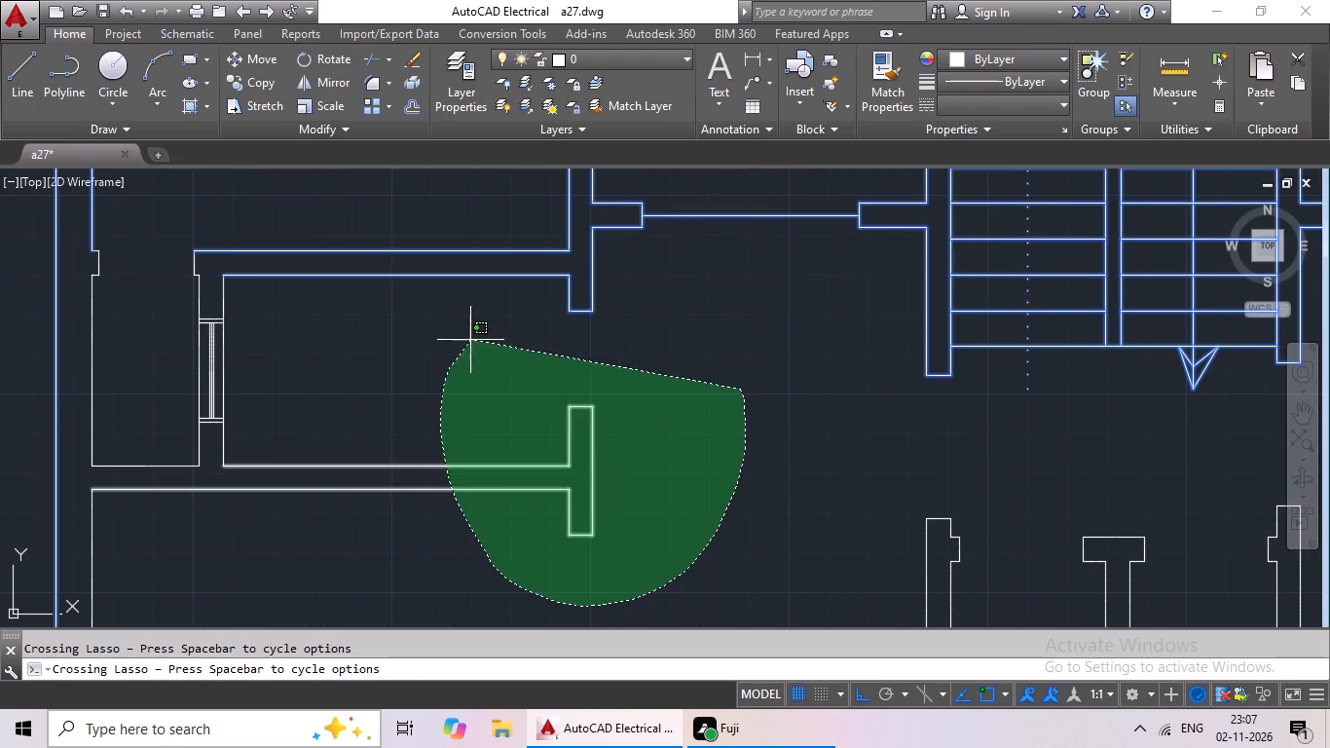
{"action": "left_click_drag", "start_coordinate": [471, 340], "coordinate": [471, 339]}
Add the narrow space's wall lines beside the northwest toilet, its window wall, and the western bedroom's inner west wall line to the selection.
{"action": "middle_click_drag", "start_coordinate": [530, 417], "coordinate": [725, 416]}
{"action": "scroll", "coordinate": [535, 473], "scroll_direction": "up", "scroll_amount": 3}
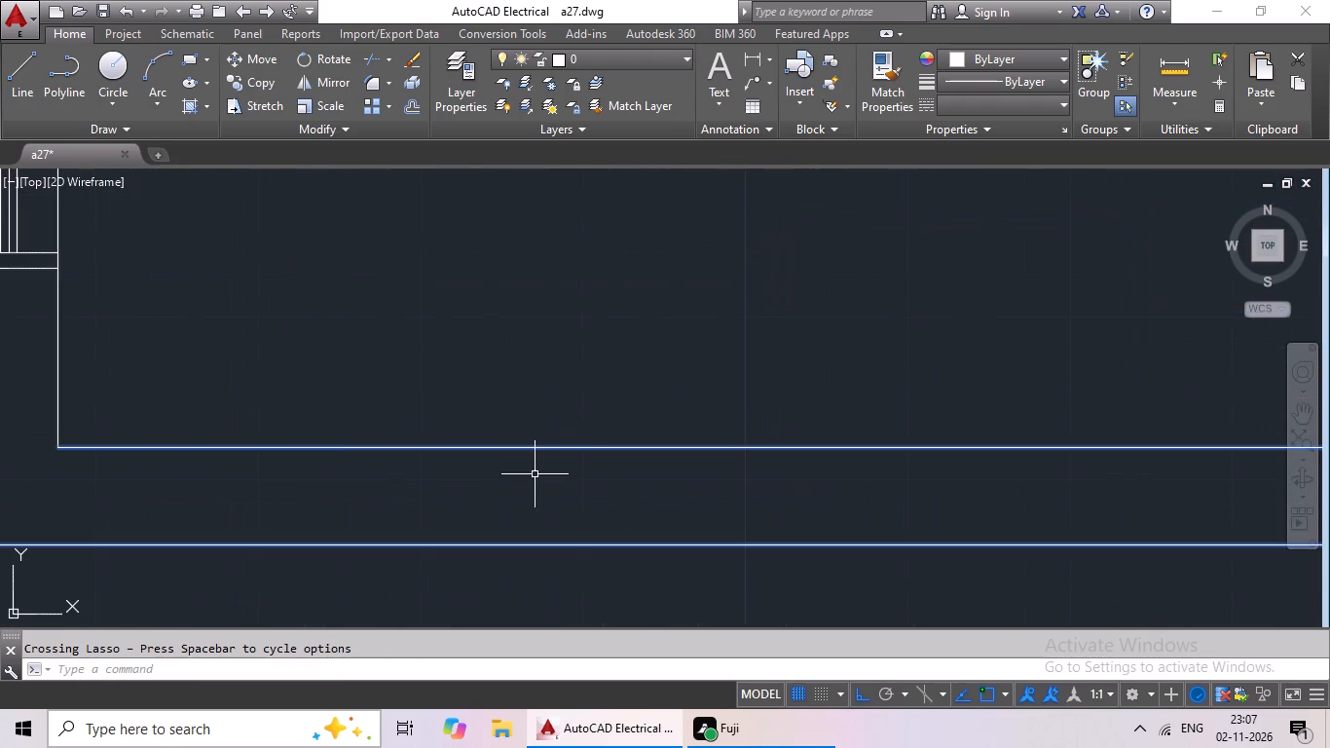
{"action": "scroll", "coordinate": [599, 346], "scroll_direction": "down", "scroll_amount": 1}
{"action": "middle_click_drag", "start_coordinate": [600, 346], "coordinate": [1010, 373]}
{"action": "left_click_drag", "start_coordinate": [1012, 340], "coordinate": [274, 409]}
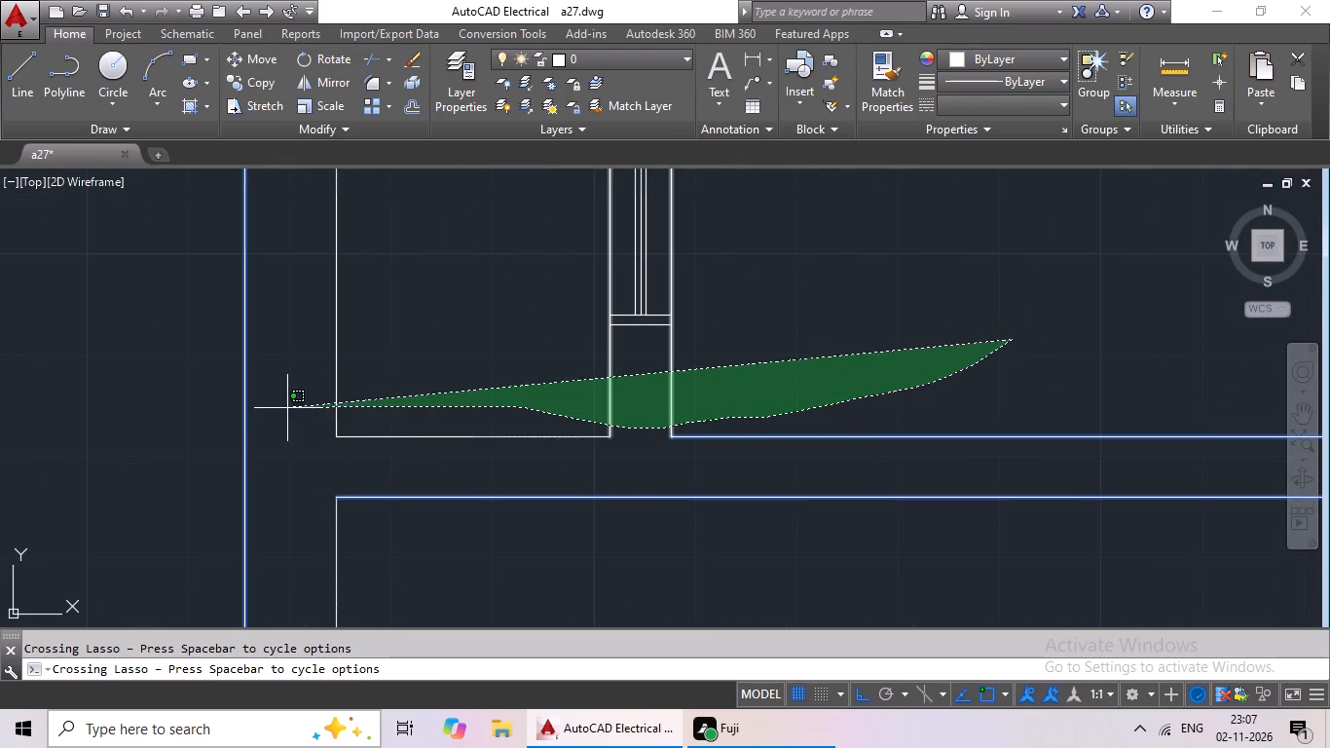
{"action": "left_click_drag", "start_coordinate": [274, 409], "coordinate": [223, 390]}
{"action": "left_click_drag", "start_coordinate": [519, 348], "coordinate": [413, 549]}
{"action": "middle_click_drag", "start_coordinate": [551, 515], "coordinate": [564, 279]}
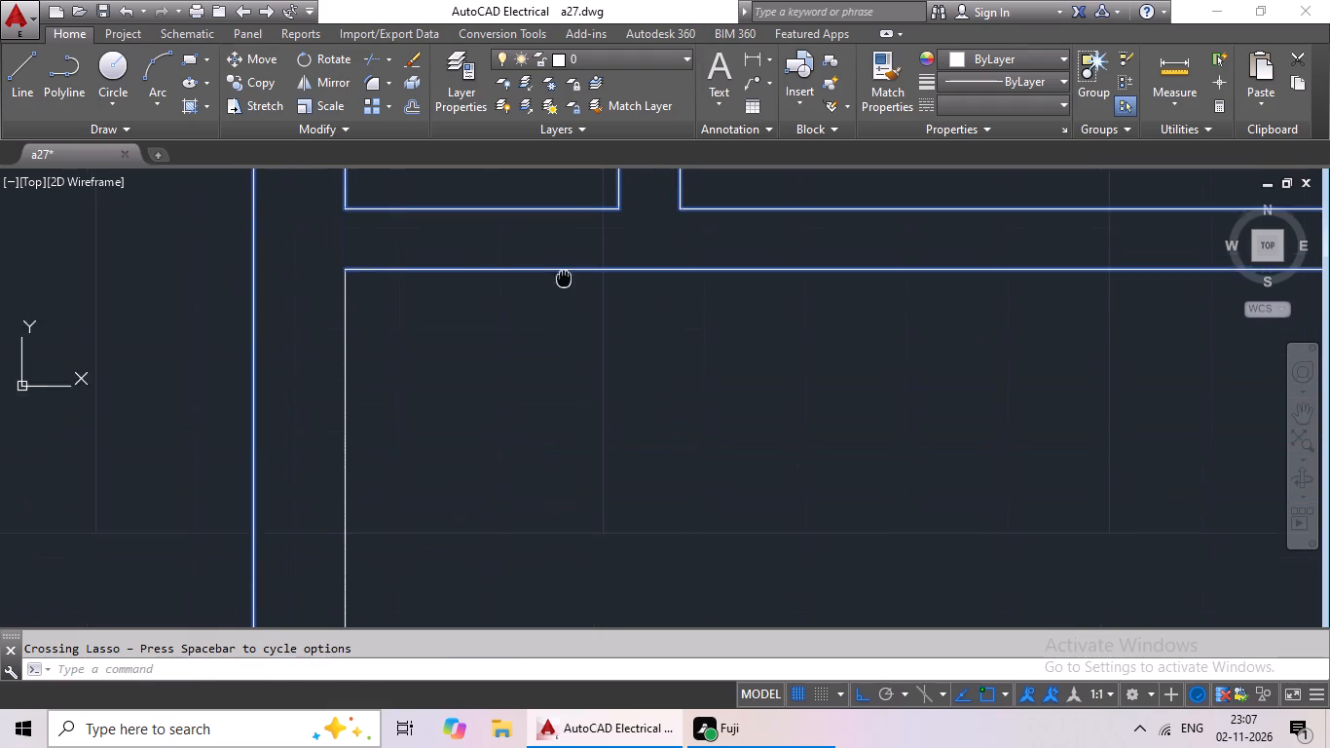
{"action": "left_click_drag", "start_coordinate": [626, 351], "coordinate": [275, 447]}
Add the door jambs on both sides of the narrow space's north opening, beside the northwest toilet, to the selection.
{"action": "scroll", "coordinate": [670, 445], "scroll_direction": "down", "scroll_amount": 3}
{"action": "middle_click_drag", "start_coordinate": [719, 442], "coordinate": [636, 576]}
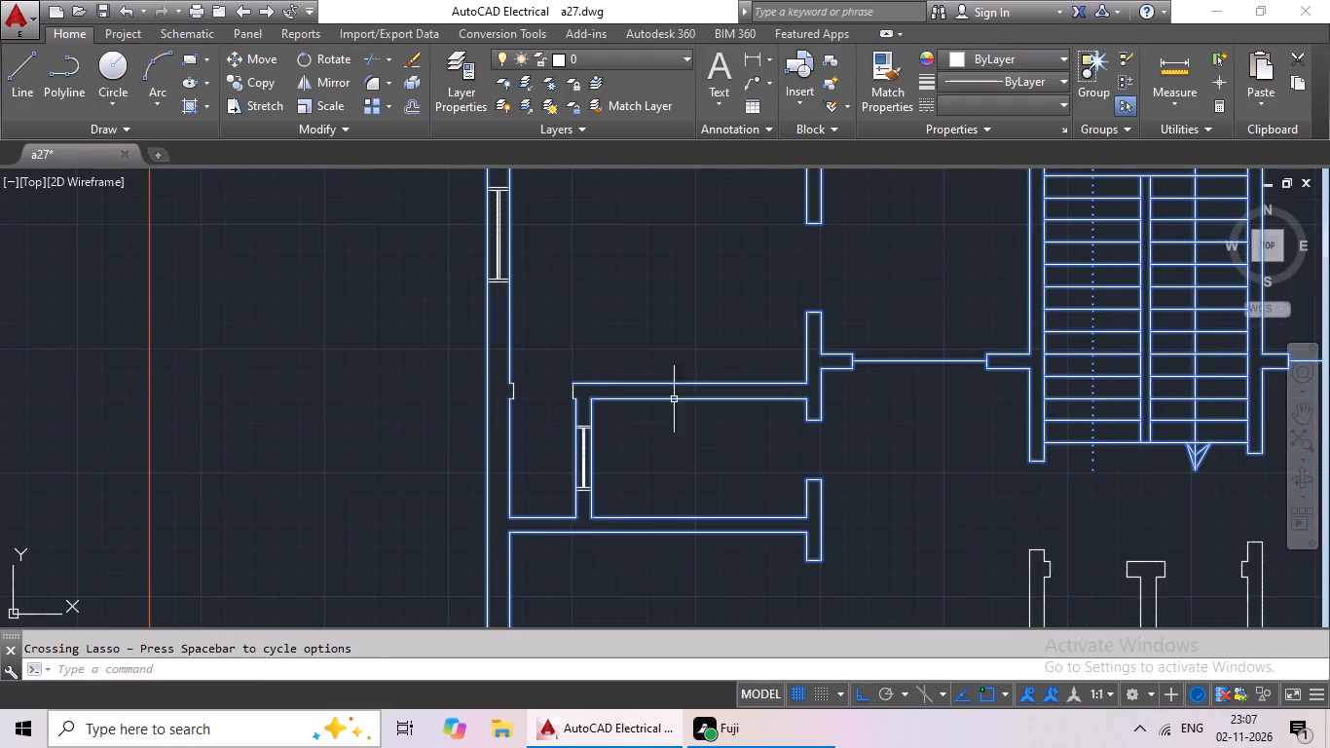
{"action": "scroll", "coordinate": [598, 356], "scroll_direction": "up", "scroll_amount": 3}
{"action": "left_click_drag", "start_coordinate": [582, 368], "coordinate": [601, 551]}
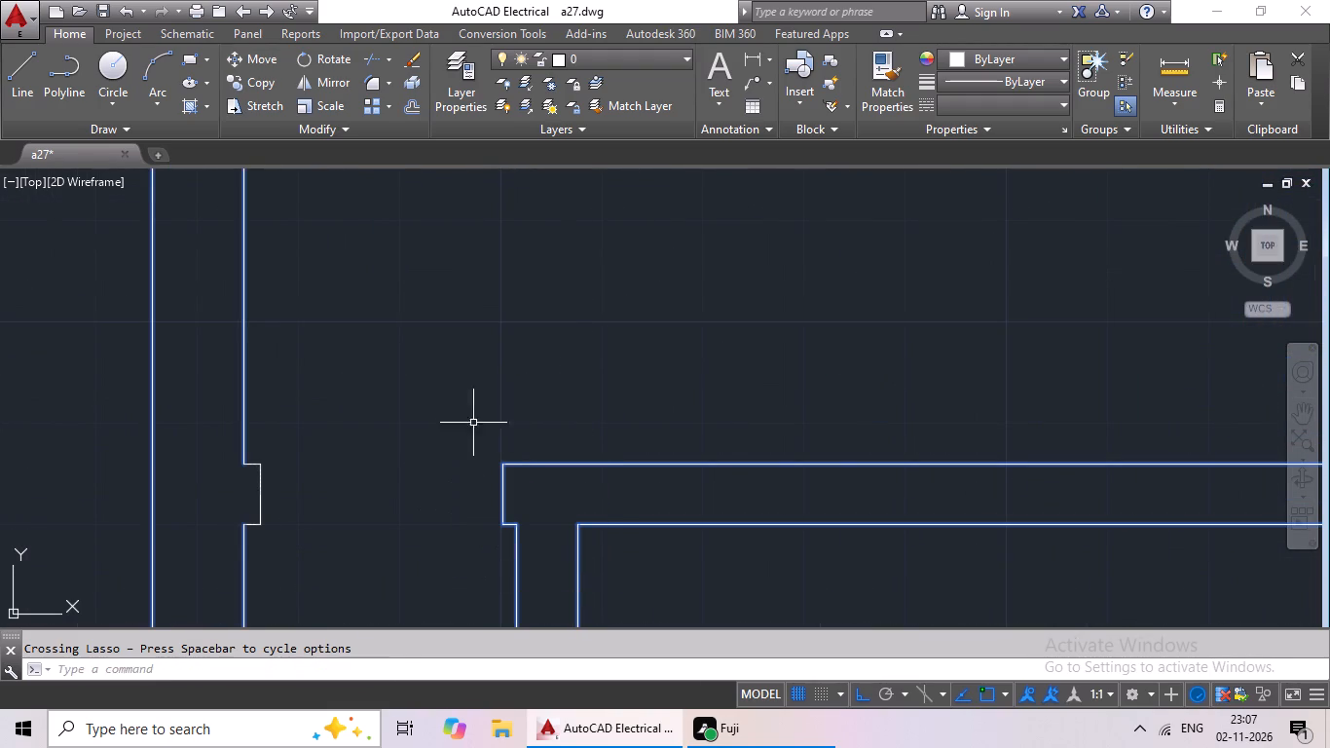
{"action": "left_click_drag", "start_coordinate": [448, 356], "coordinate": [221, 449]}
{"action": "scroll", "coordinate": [634, 409], "scroll_direction": "down", "scroll_amount": 2}
Add the three long north-south walls south of the staircase, with their door jambs and T-shaped end, to the selection.
{"action": "middle_click_drag", "start_coordinate": [775, 521], "coordinate": [683, 392]}
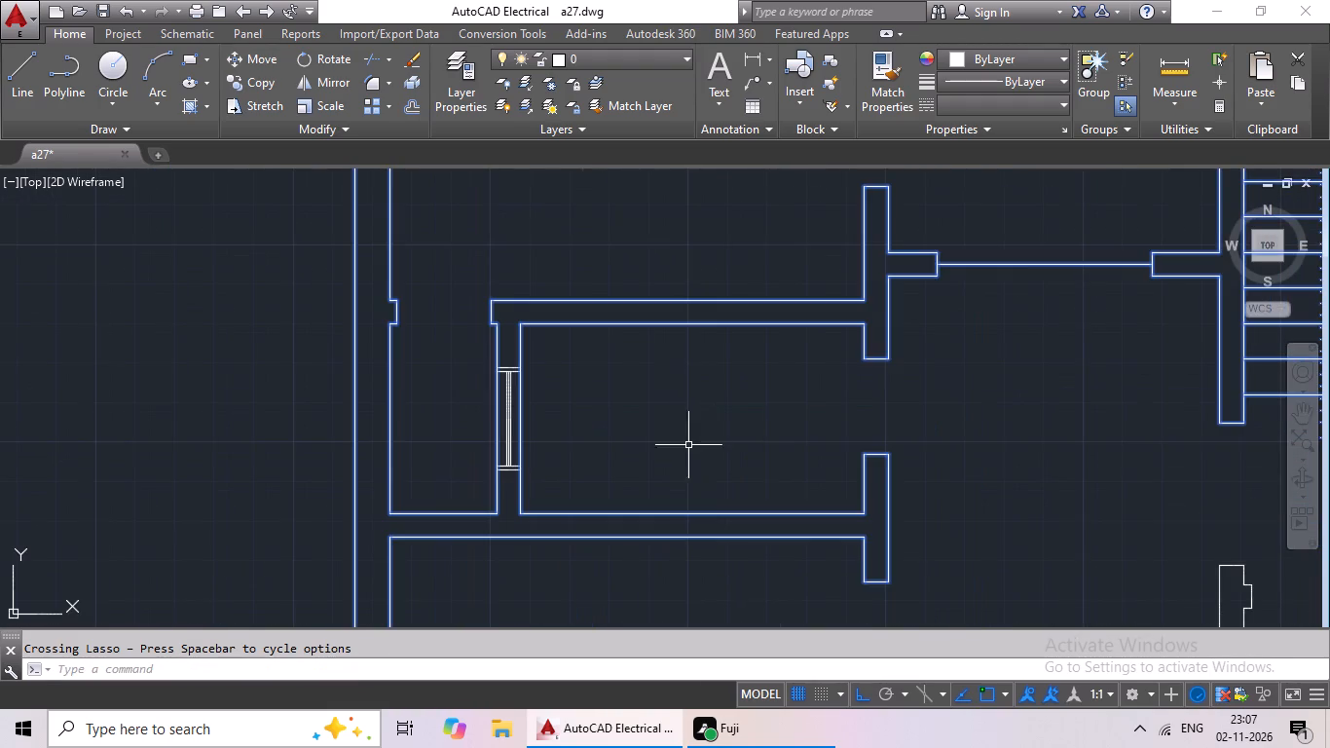
{"action": "middle_click_drag", "start_coordinate": [773, 487], "coordinate": [510, 312]}
{"action": "middle_click_drag", "start_coordinate": [1090, 349], "coordinate": [737, 250]}
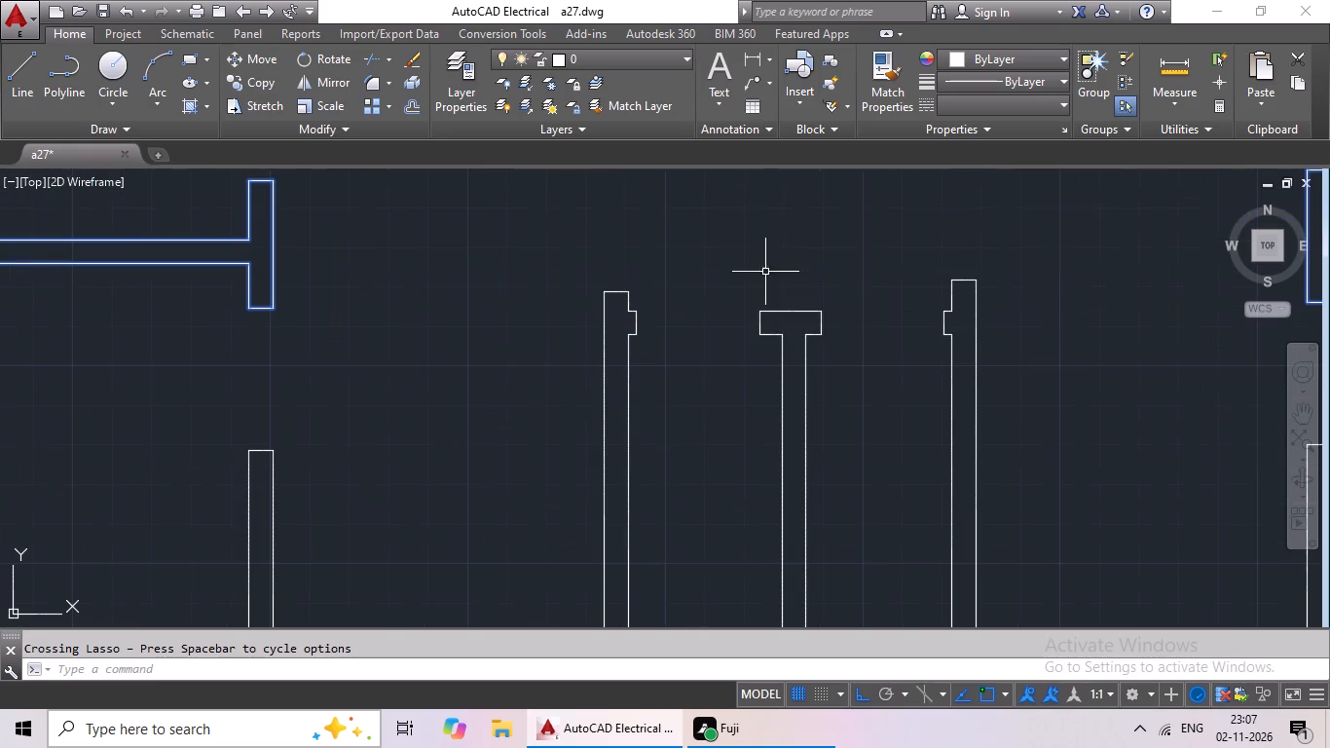
{"action": "left_click_drag", "start_coordinate": [1072, 258], "coordinate": [1000, 454]}
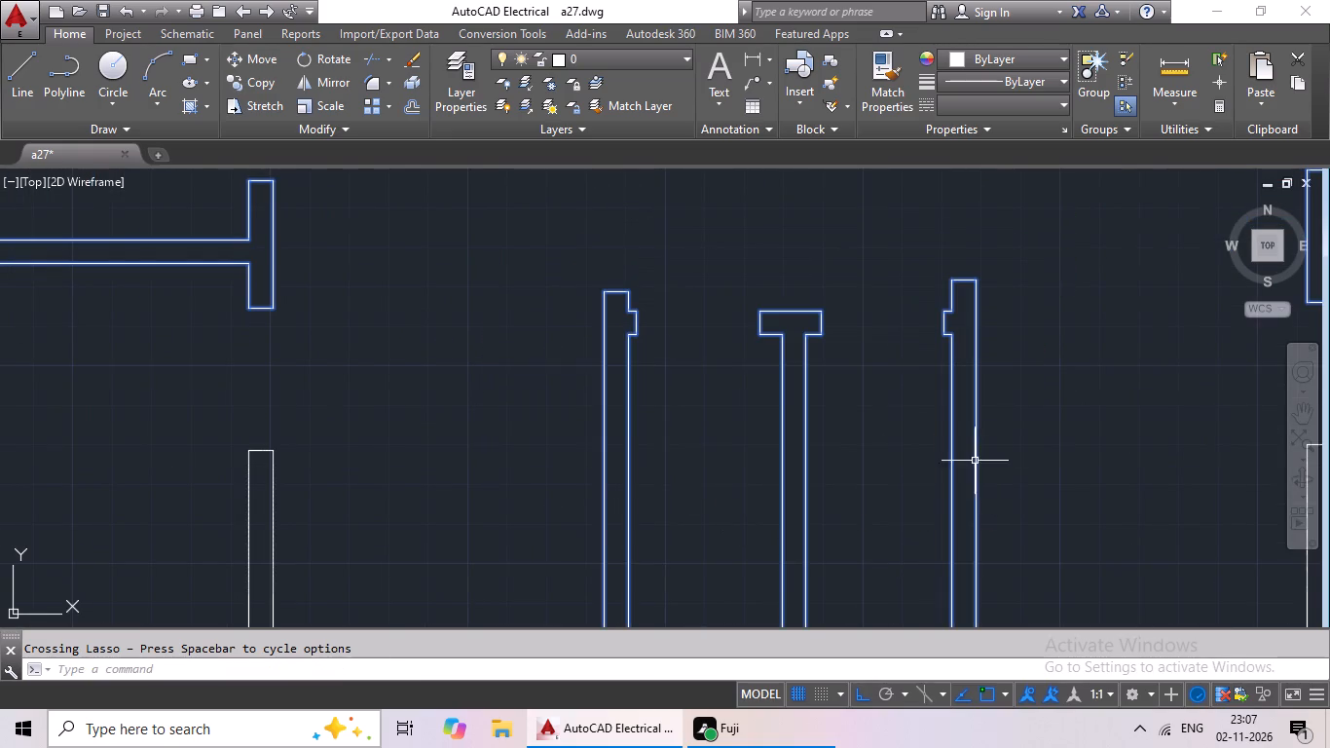
Add the western bedroom's east partition stub and the south wall lines on both sides of it to the selection.
{"action": "middle_click_drag", "start_coordinate": [505, 386], "coordinate": [695, 157]}
{"action": "left_click_drag", "start_coordinate": [678, 138], "coordinate": [473, 151]}
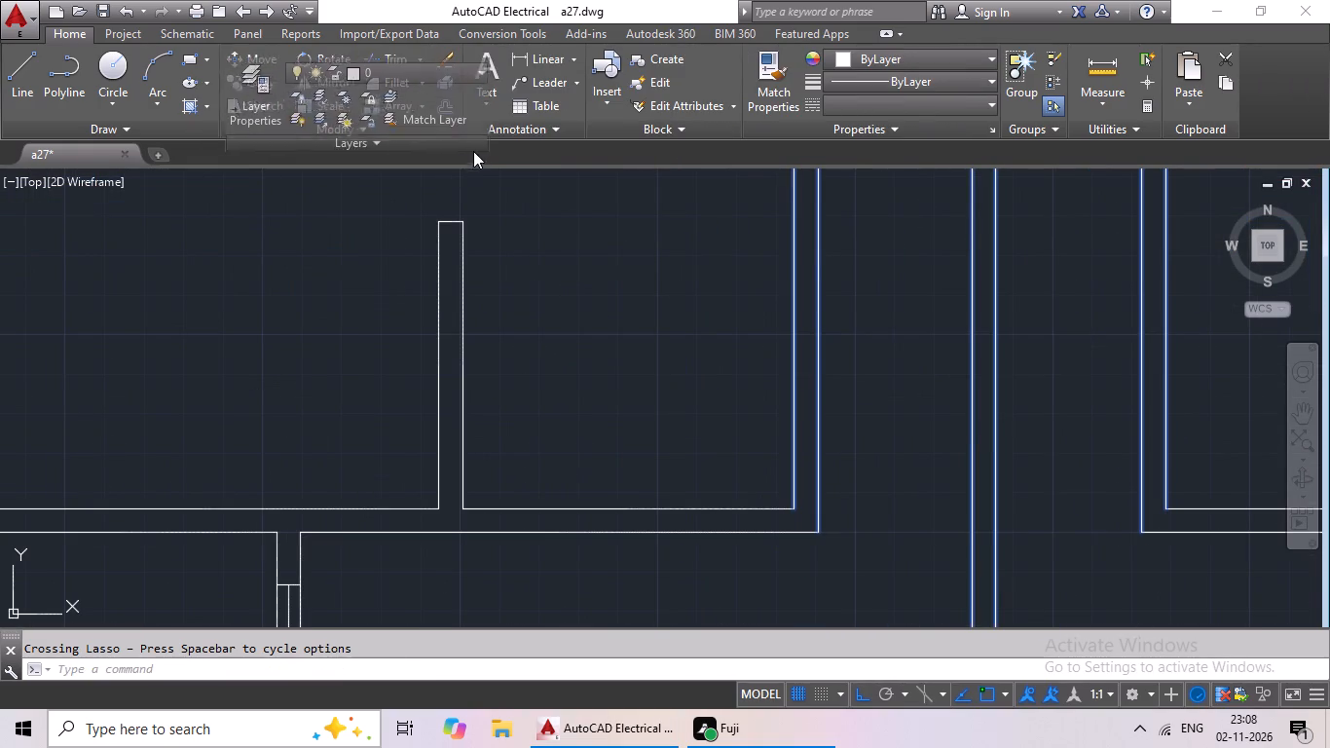
{"action": "left_click_drag", "start_coordinate": [473, 151], "coordinate": [478, 149]}
{"action": "left_click_drag", "start_coordinate": [523, 205], "coordinate": [767, 525]}
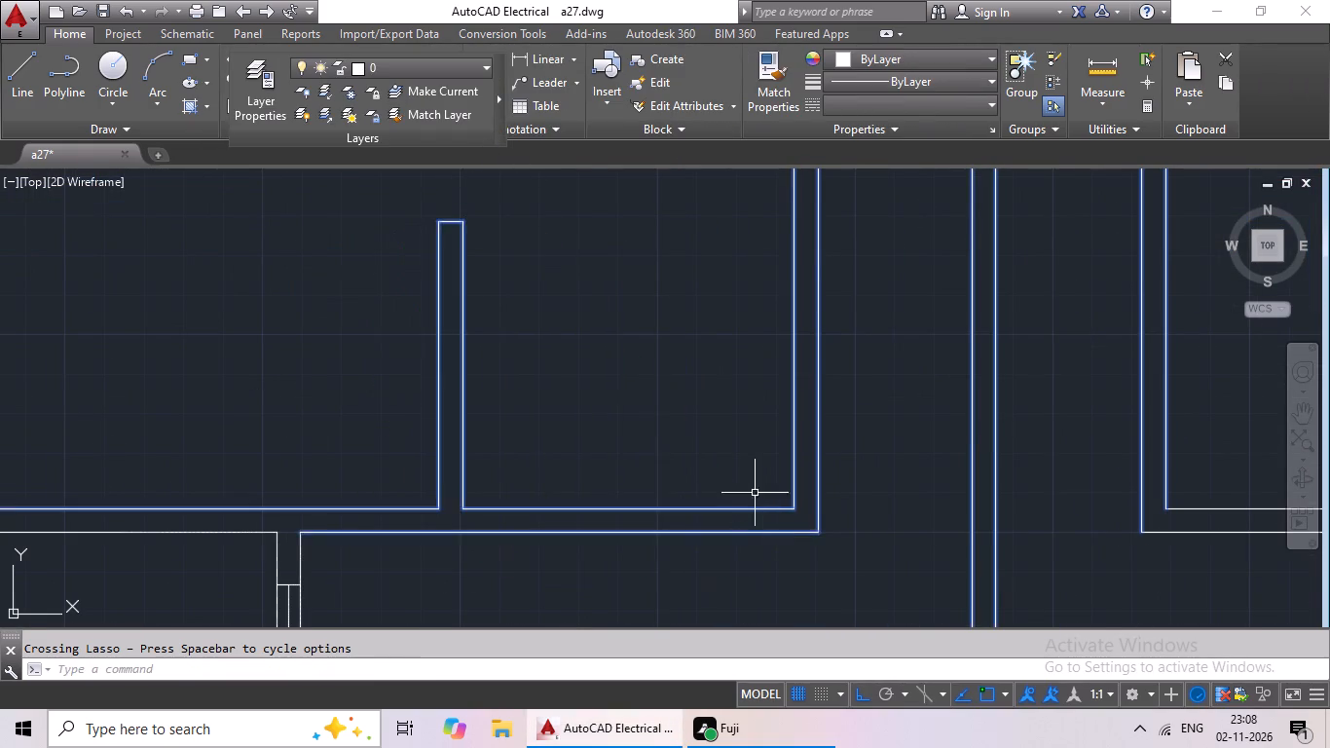
Dock the displaced Layers panel back into the ribbon between Annotation and Block.
{"action": "scroll", "coordinate": [750, 477], "scroll_direction": "down", "scroll_amount": 2}
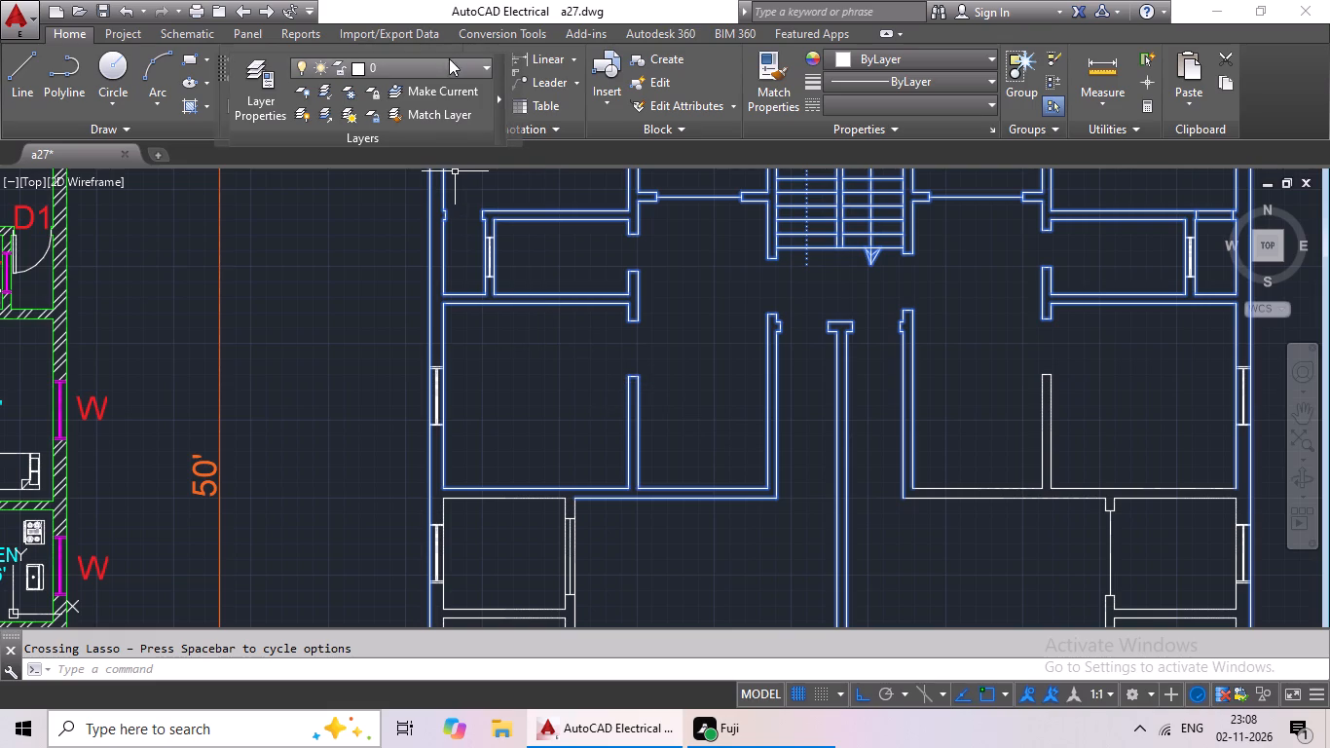
{"action": "left_click_drag", "start_coordinate": [449, 58], "coordinate": [453, 47]}
{"action": "left_click_drag", "start_coordinate": [391, 140], "coordinate": [392, 138]}
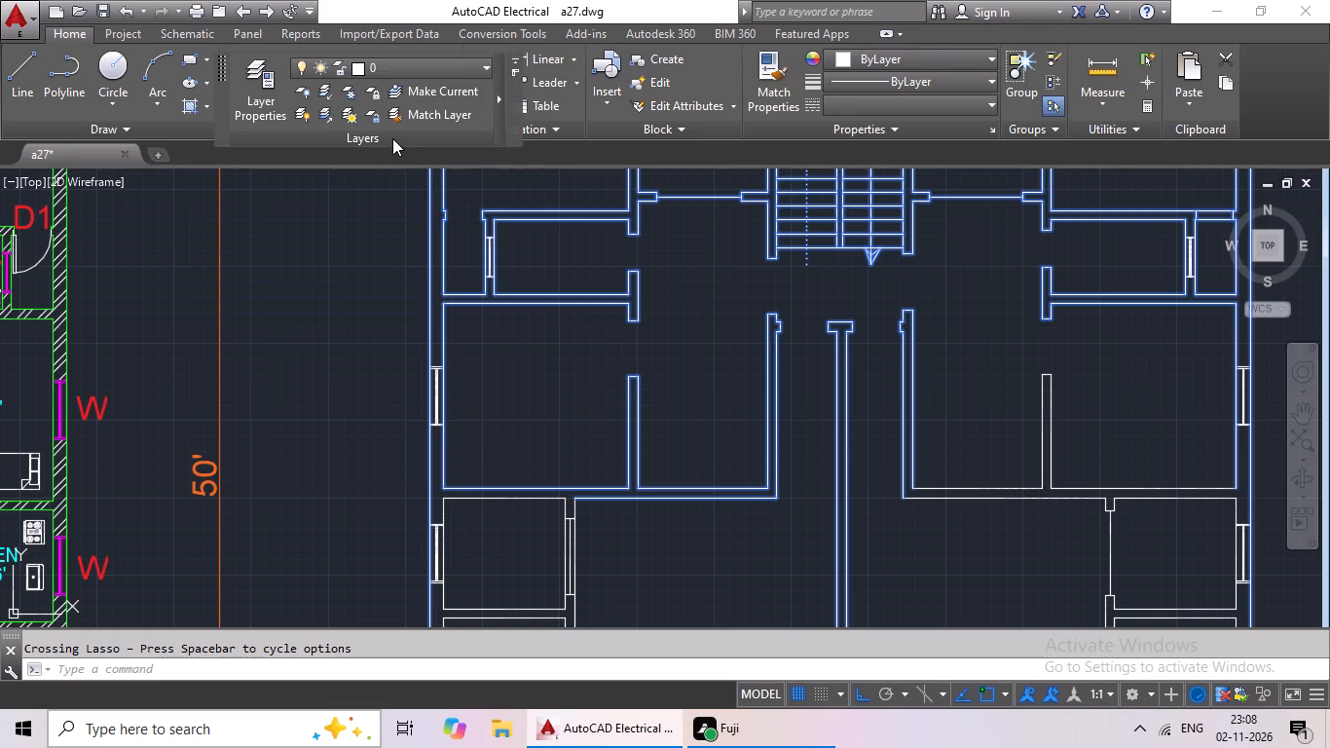
{"action": "left_click_drag", "start_coordinate": [392, 138], "coordinate": [453, 132]}
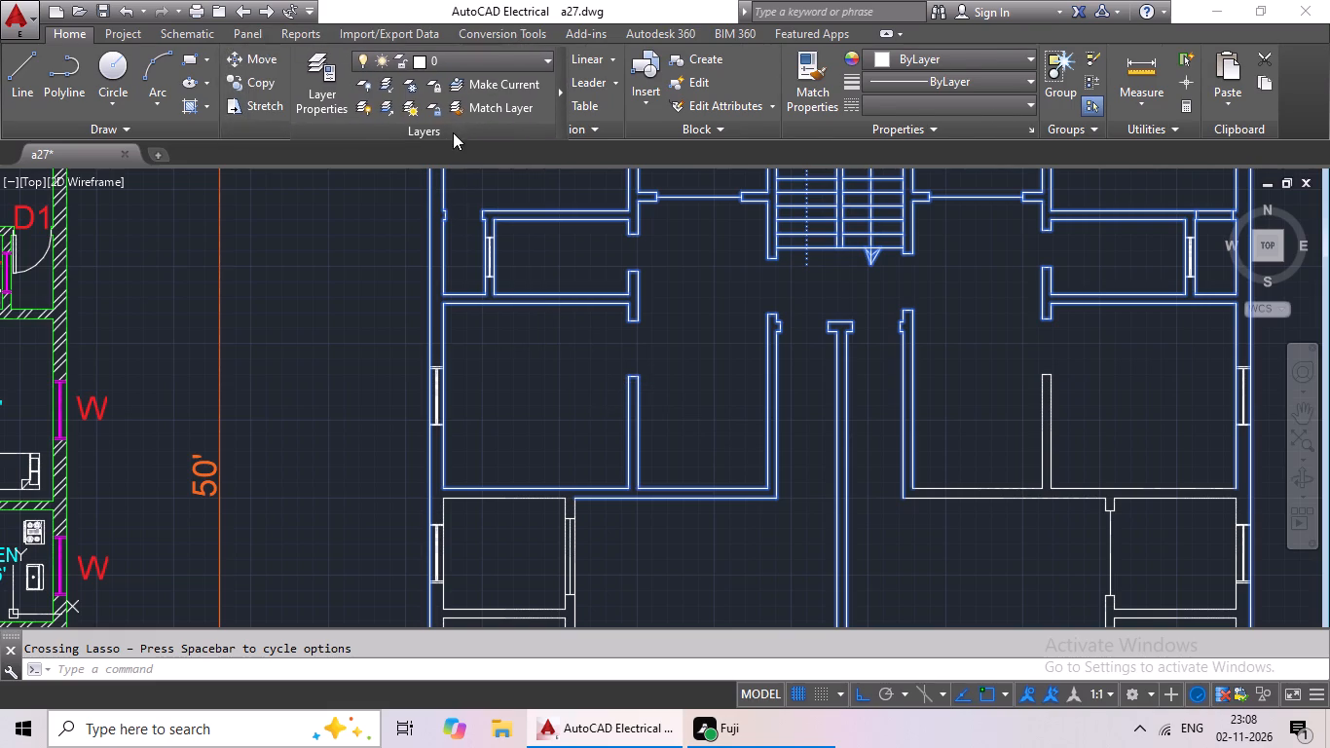
{"action": "left_click_drag", "start_coordinate": [453, 132], "coordinate": [498, 131]}
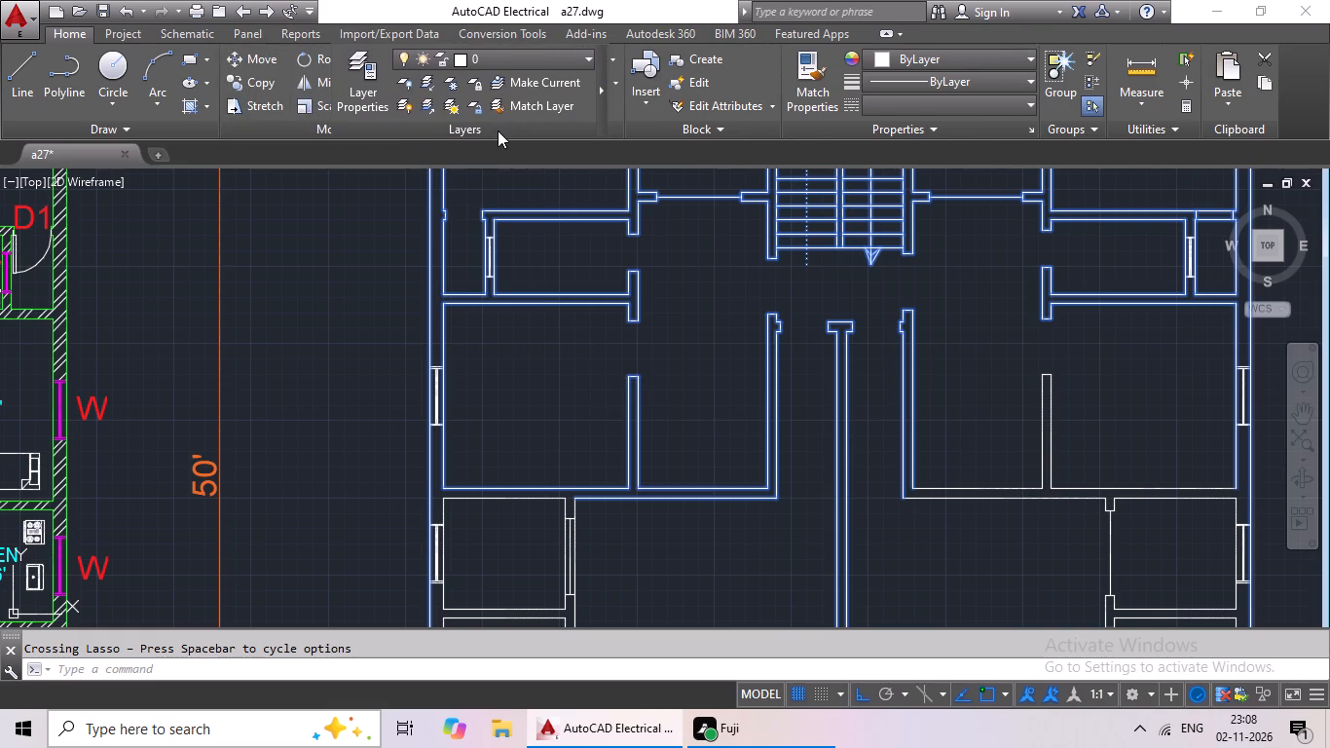
{"action": "left_click_drag", "start_coordinate": [498, 131], "coordinate": [487, 114]}
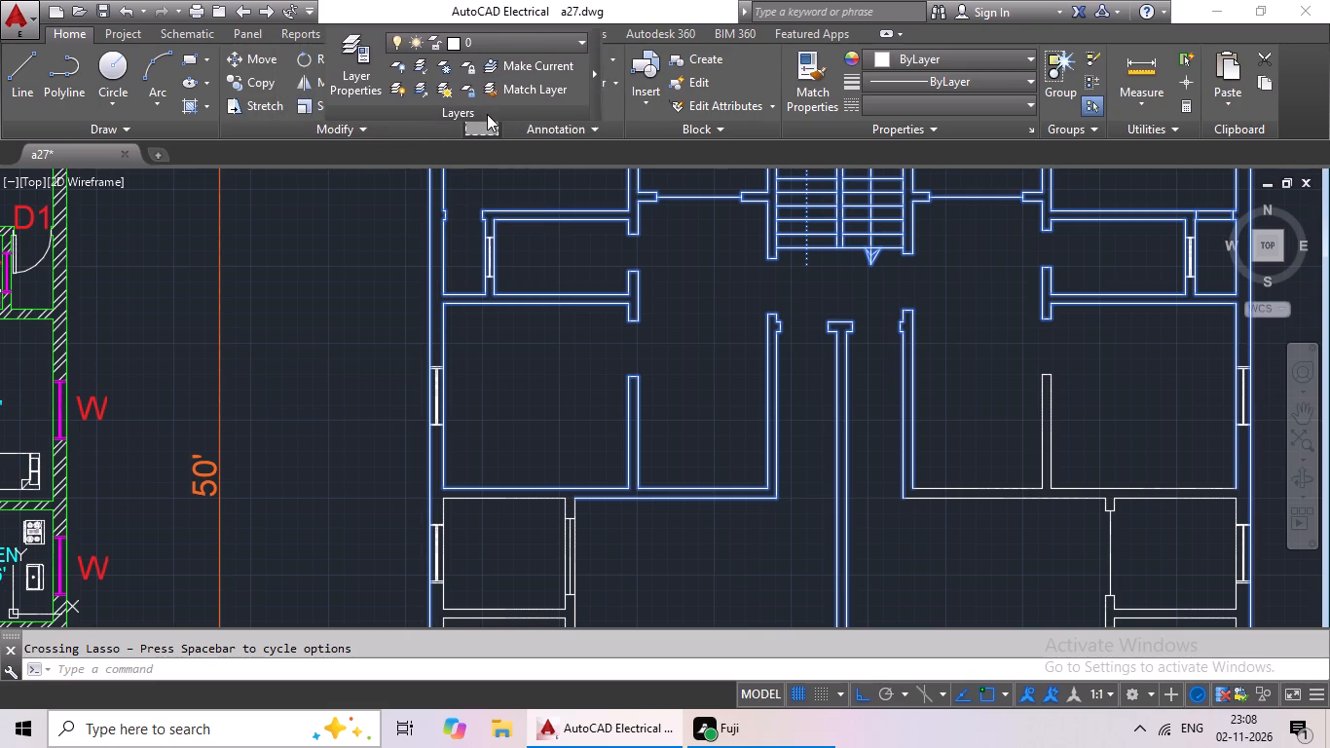
{"action": "left_click_drag", "start_coordinate": [487, 114], "coordinate": [648, 125]}
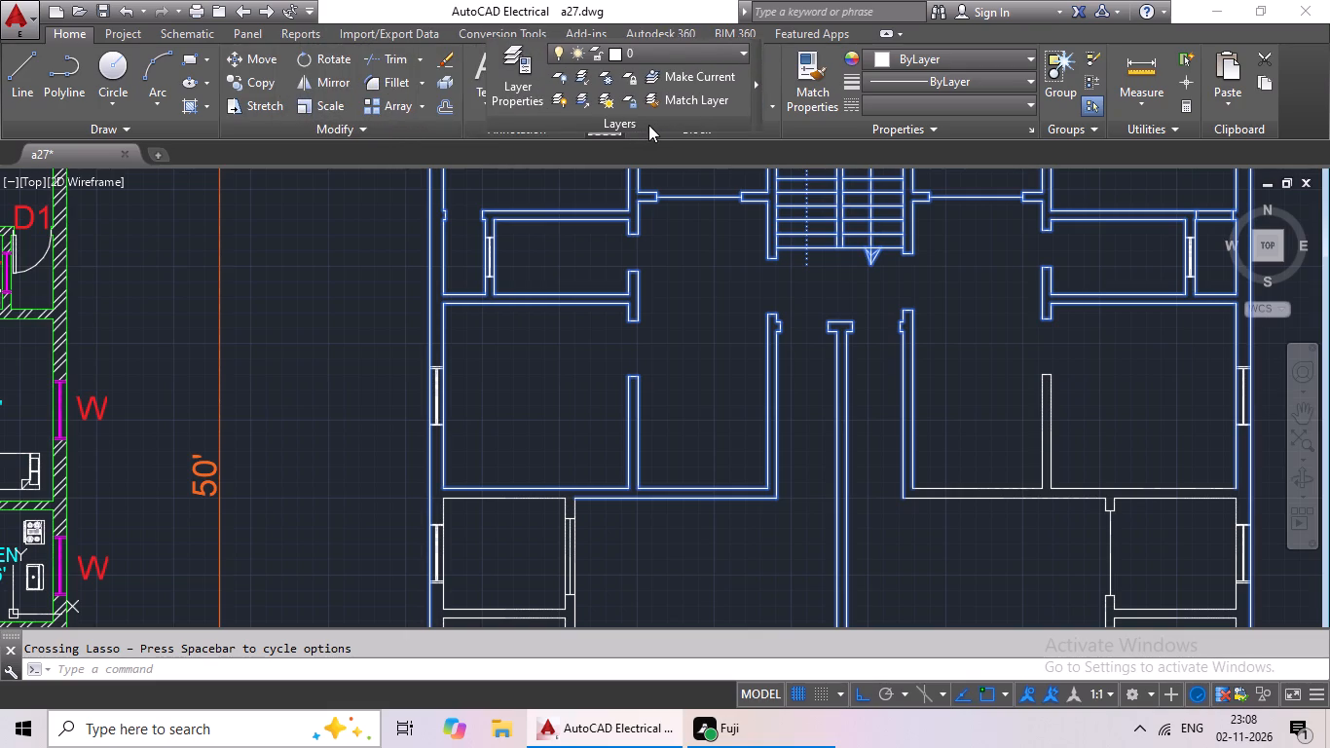
{"action": "left_click_drag", "start_coordinate": [648, 125], "coordinate": [706, 159]}
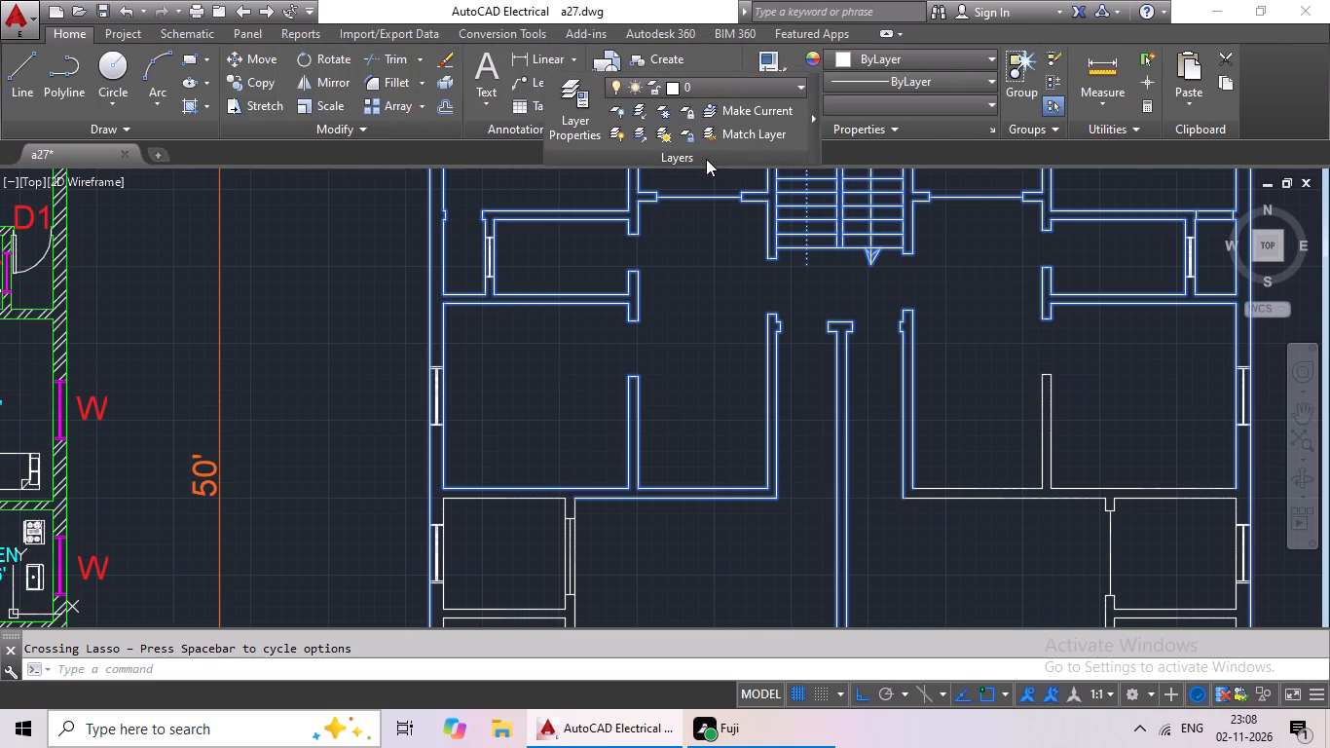
{"action": "left_click_drag", "start_coordinate": [706, 159], "coordinate": [699, 176]}
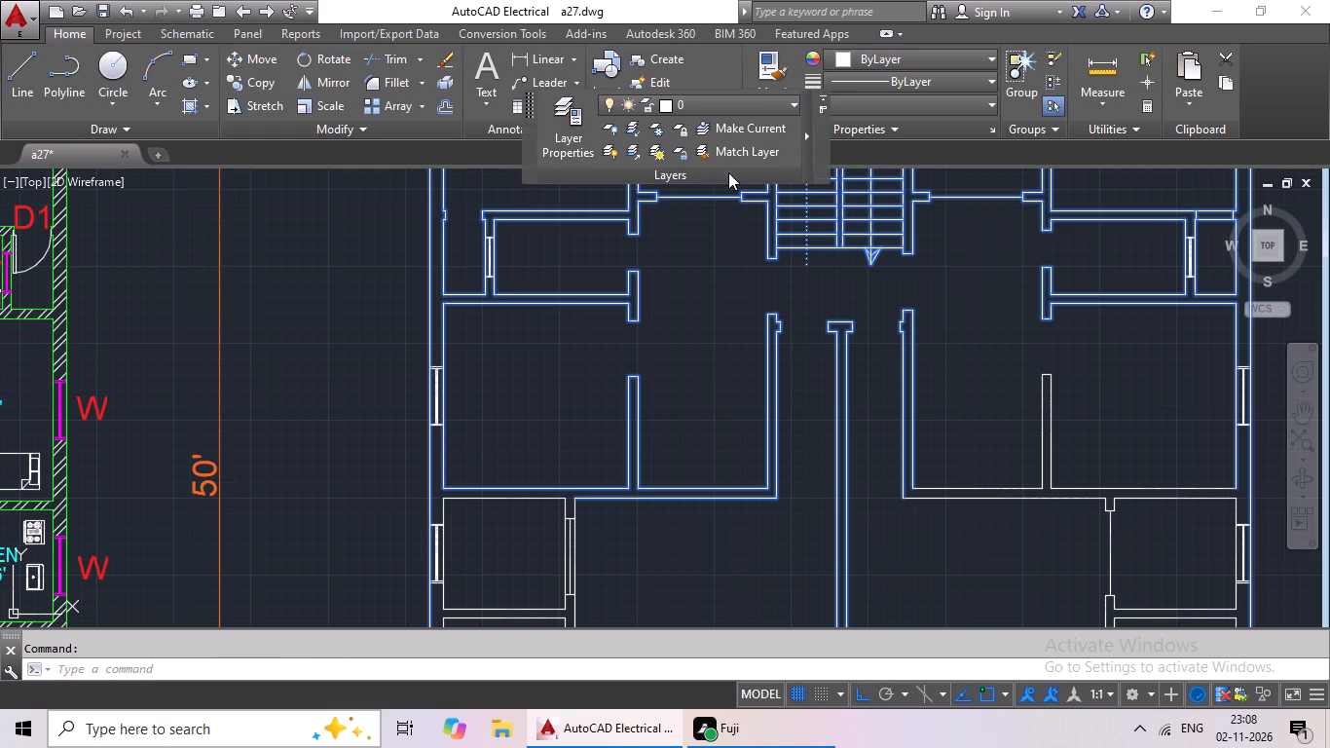
{"action": "left_click_drag", "start_coordinate": [706, 176], "coordinate": [710, 160]}
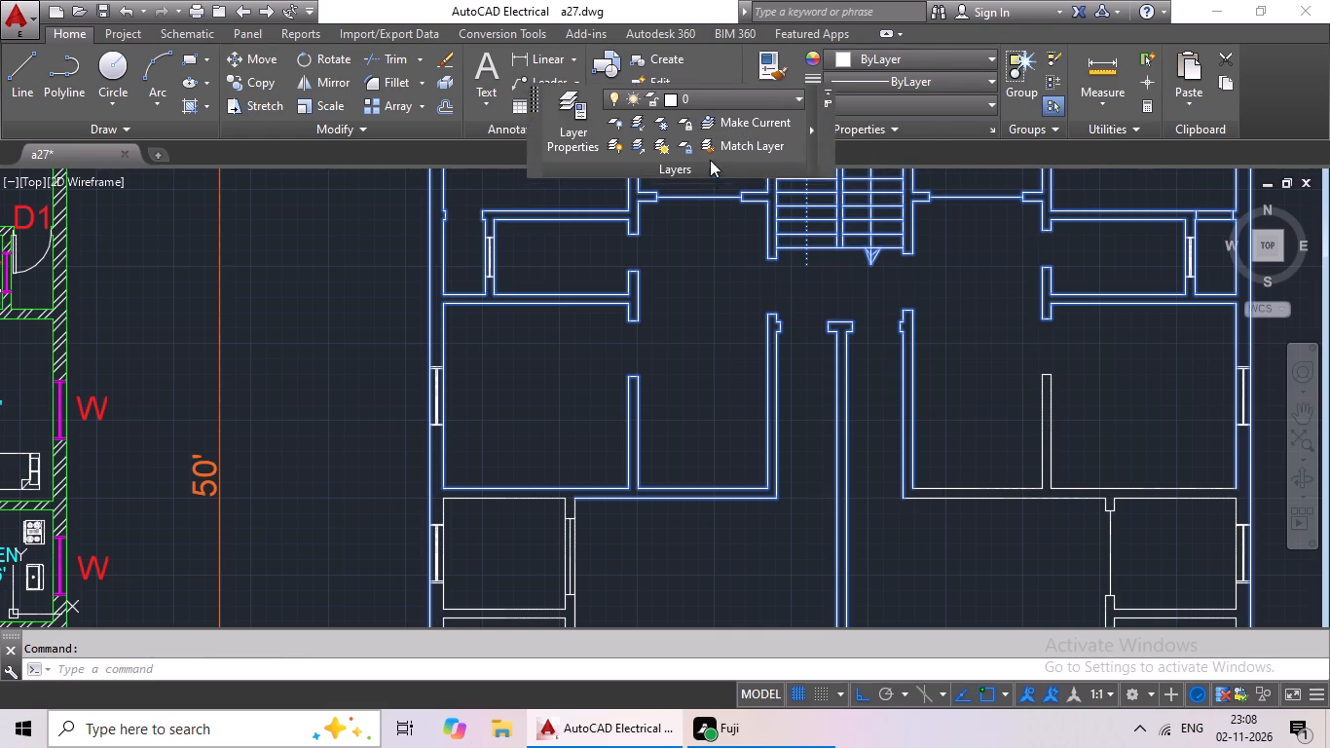
{"action": "left_click_drag", "start_coordinate": [710, 160], "coordinate": [660, 125]}
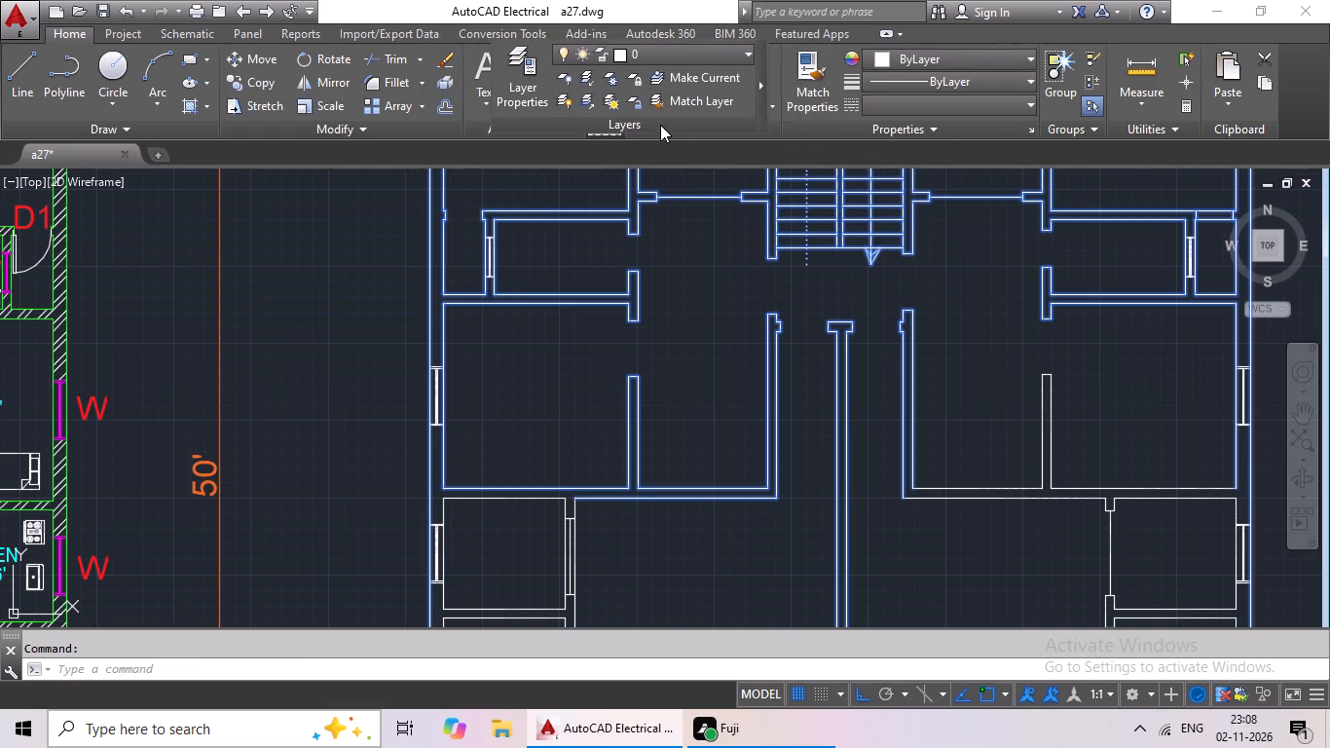
{"action": "left_click_drag", "start_coordinate": [660, 125], "coordinate": [838, 130]}
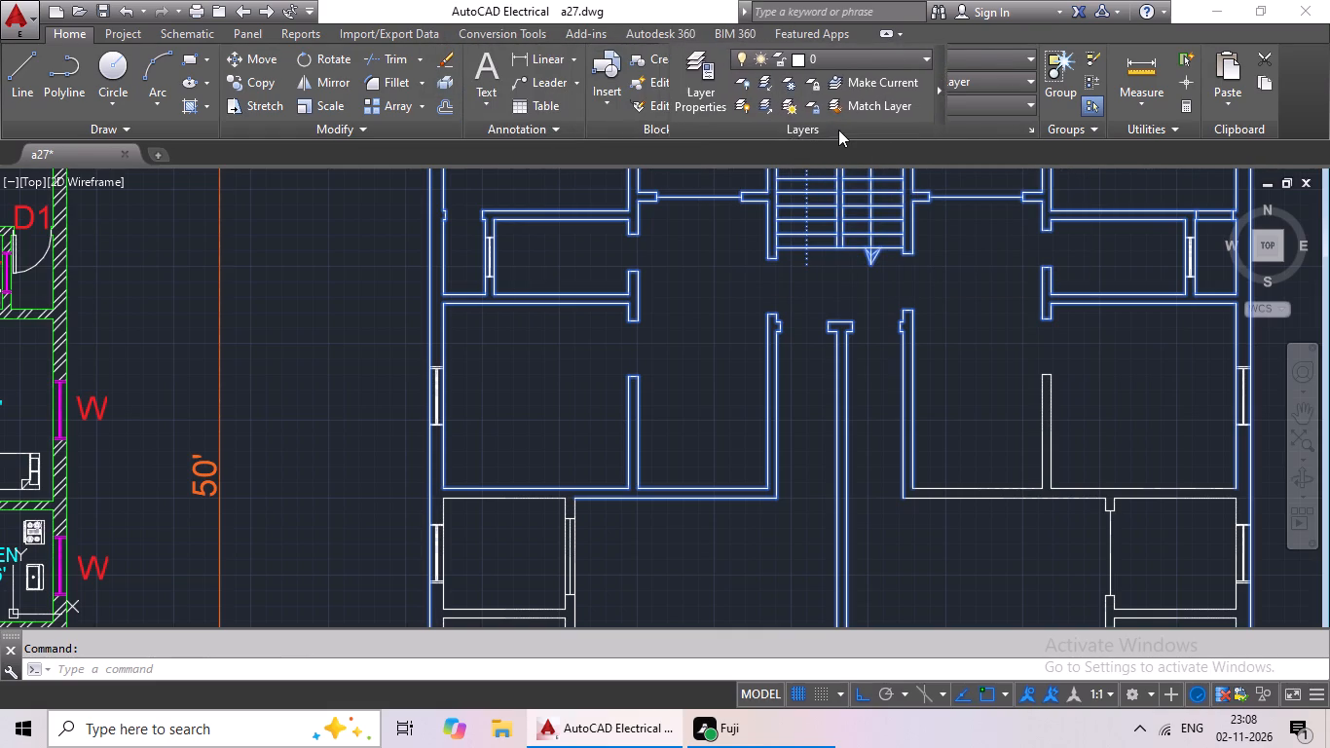
{"action": "left_click_drag", "start_coordinate": [838, 130], "coordinate": [573, 120]}
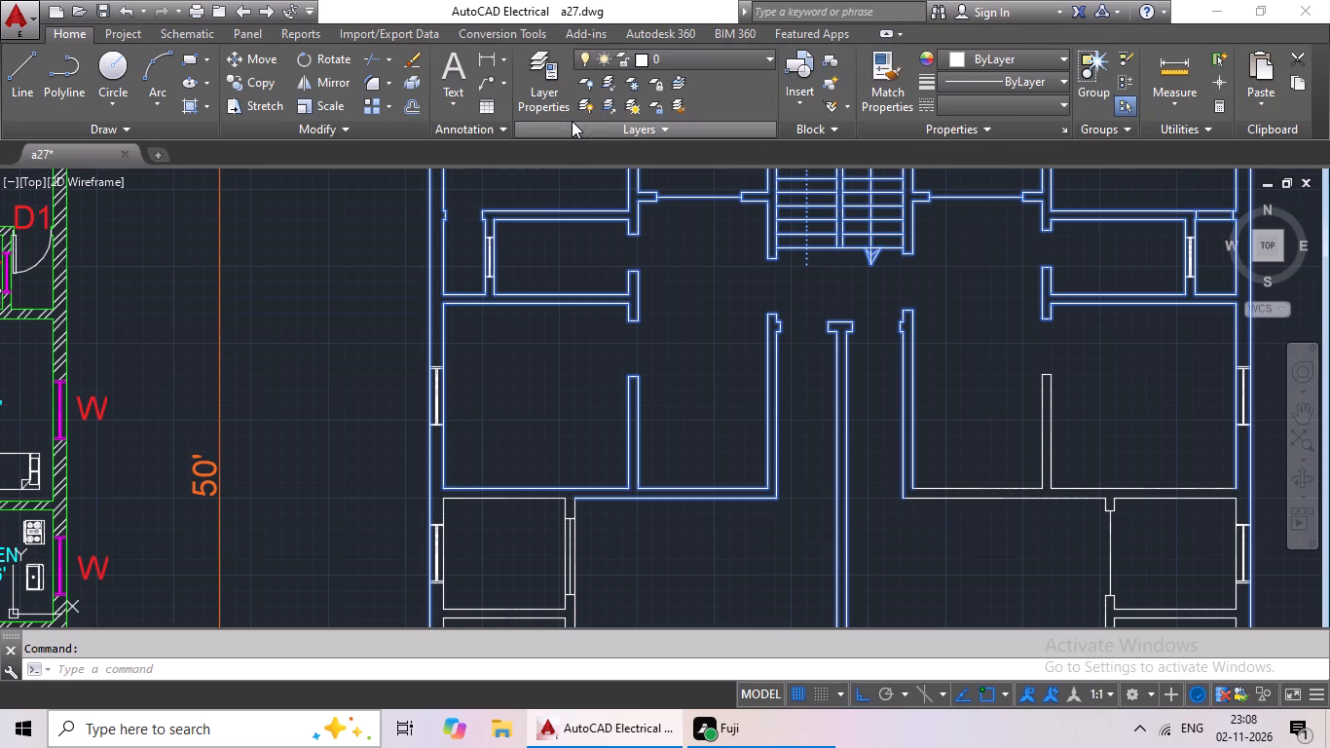
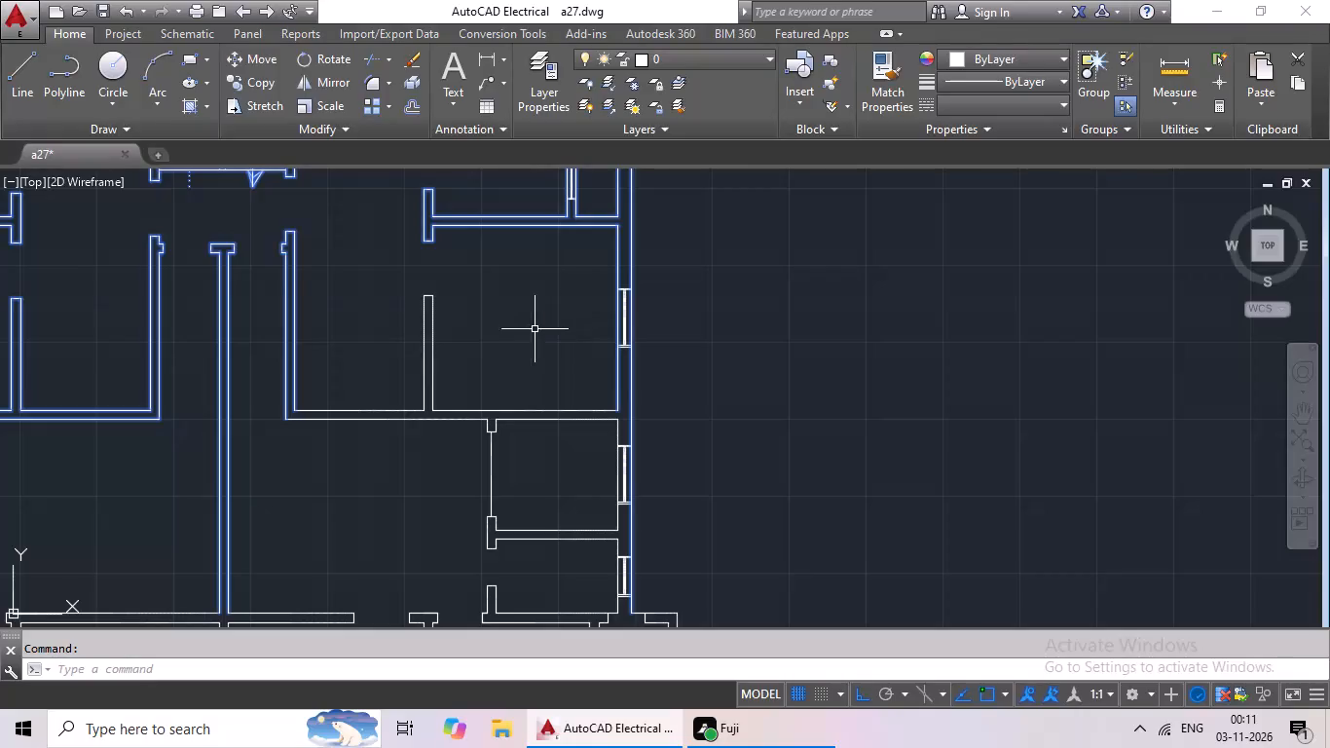
Add the eastern bedroom's west partition stub and the south wall lines on both sides of it to the selection.
{"action": "middle_click_drag", "start_coordinate": [535, 329], "coordinate": [521, 367]}
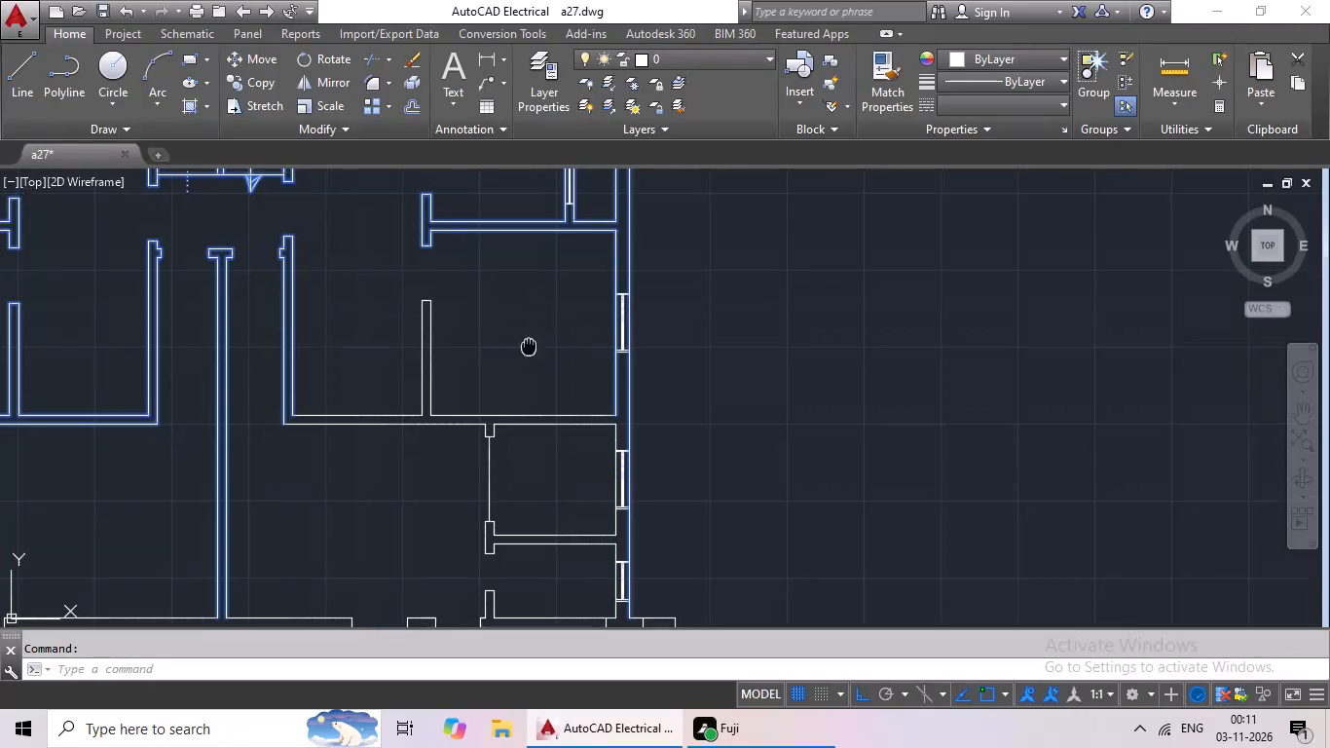
{"action": "middle_click_drag", "start_coordinate": [521, 367], "coordinate": [520, 368]}
{"action": "scroll", "coordinate": [514, 335], "scroll_direction": "up", "scroll_amount": 2}
{"action": "scroll", "coordinate": [514, 335], "scroll_direction": "down", "scroll_amount": 2}
{"action": "middle_click_drag", "start_coordinate": [514, 335], "coordinate": [492, 362]}
{"action": "scroll", "coordinate": [496, 347], "scroll_direction": "down", "scroll_amount": 3}
{"action": "middle_click_drag", "start_coordinate": [499, 344], "coordinate": [675, 331]}
{"action": "scroll", "coordinate": [609, 329], "scroll_direction": "up", "scroll_amount": 3}
{"action": "scroll", "coordinate": [609, 329], "scroll_direction": "down", "scroll_amount": 2}
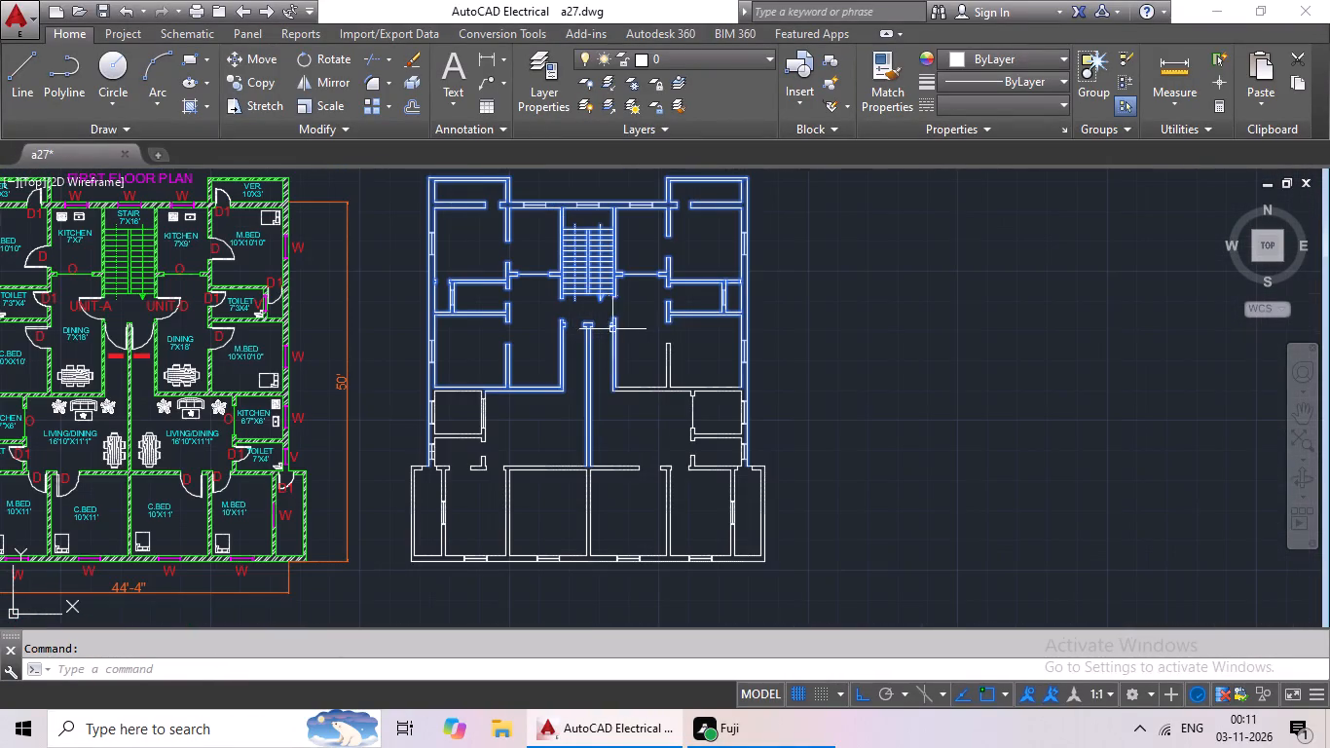
{"action": "middle_click_drag", "start_coordinate": [646, 323], "coordinate": [634, 328]}
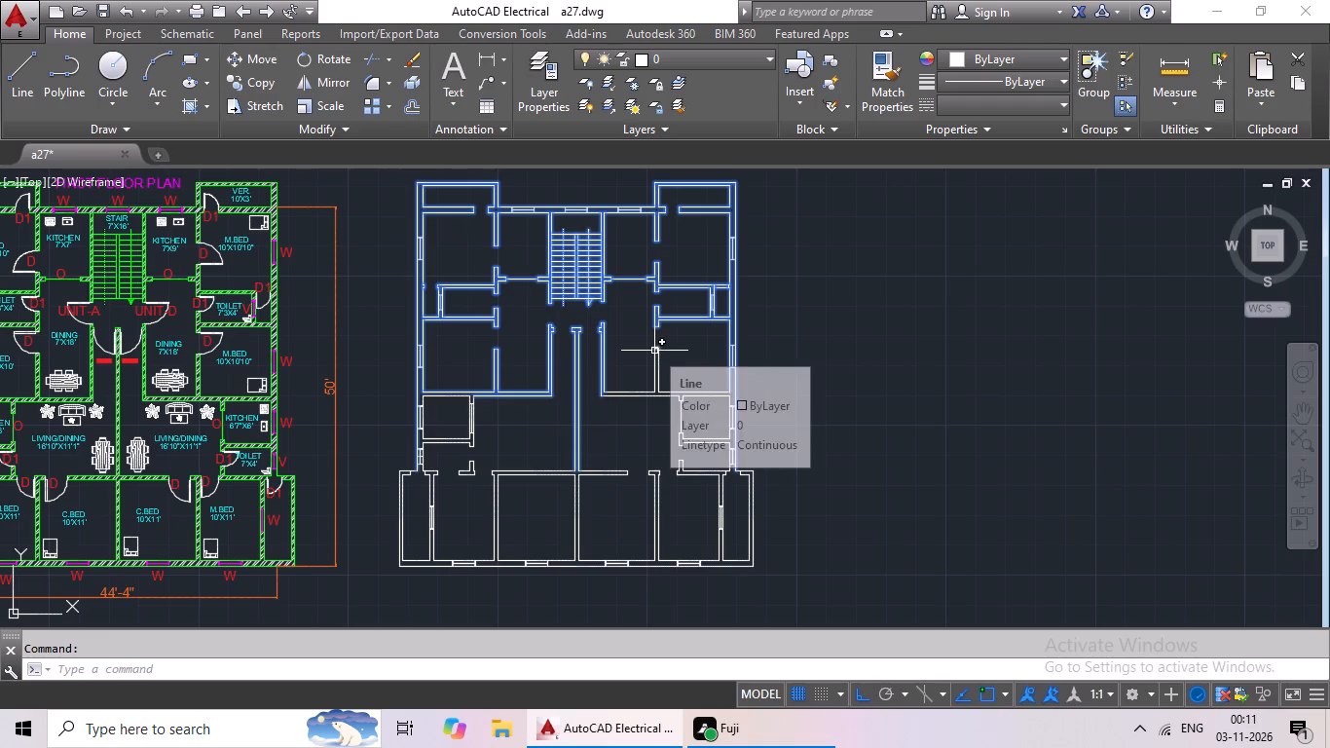
{"action": "scroll", "coordinate": [626, 359], "scroll_direction": "up", "scroll_amount": 3}
{"action": "left_click_drag", "start_coordinate": [846, 308], "coordinate": [653, 340]}
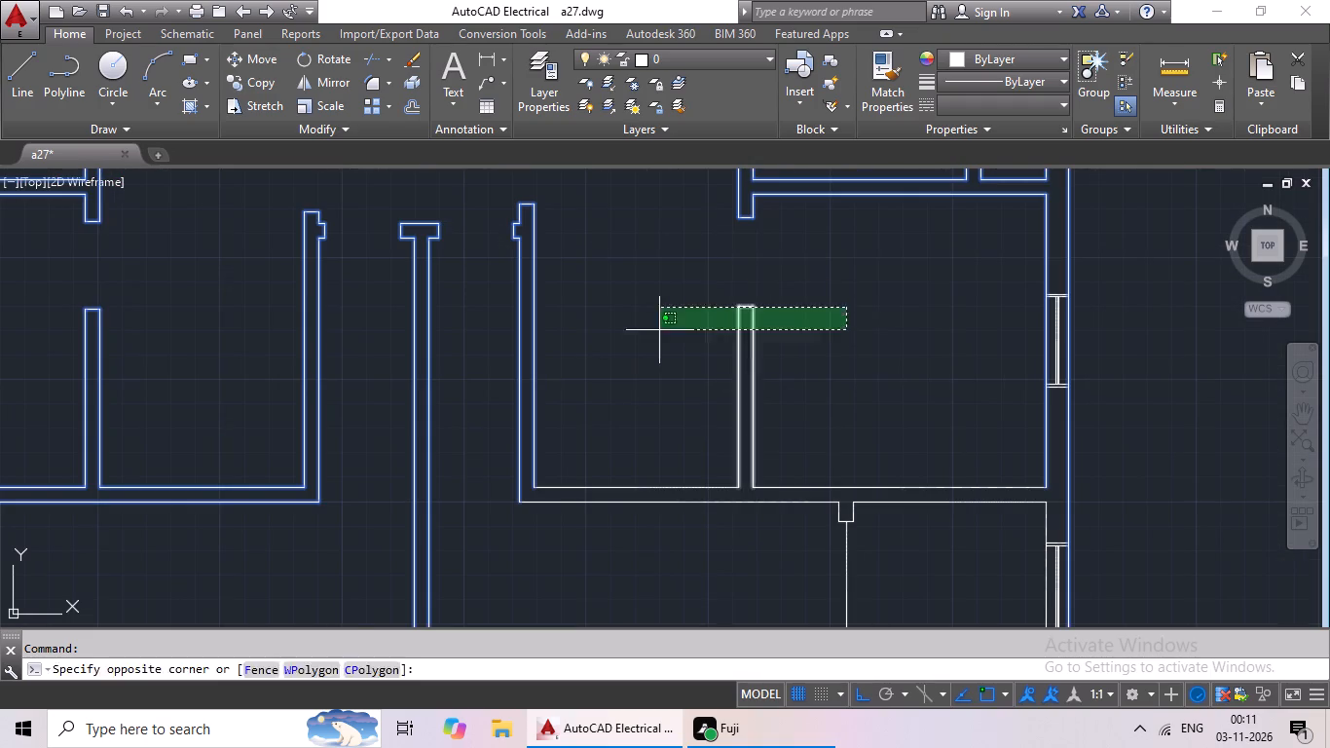
{"action": "left_click_drag", "start_coordinate": [653, 340], "coordinate": [831, 535]}
Add the north wall line, northwest corner jamb and west opening line of the small eastern kitchen below that bedroom to the selection.
{"action": "middle_click_drag", "start_coordinate": [904, 388], "coordinate": [557, 199]}
{"action": "scroll", "coordinate": [557, 199], "scroll_direction": "up", "scroll_amount": 1}
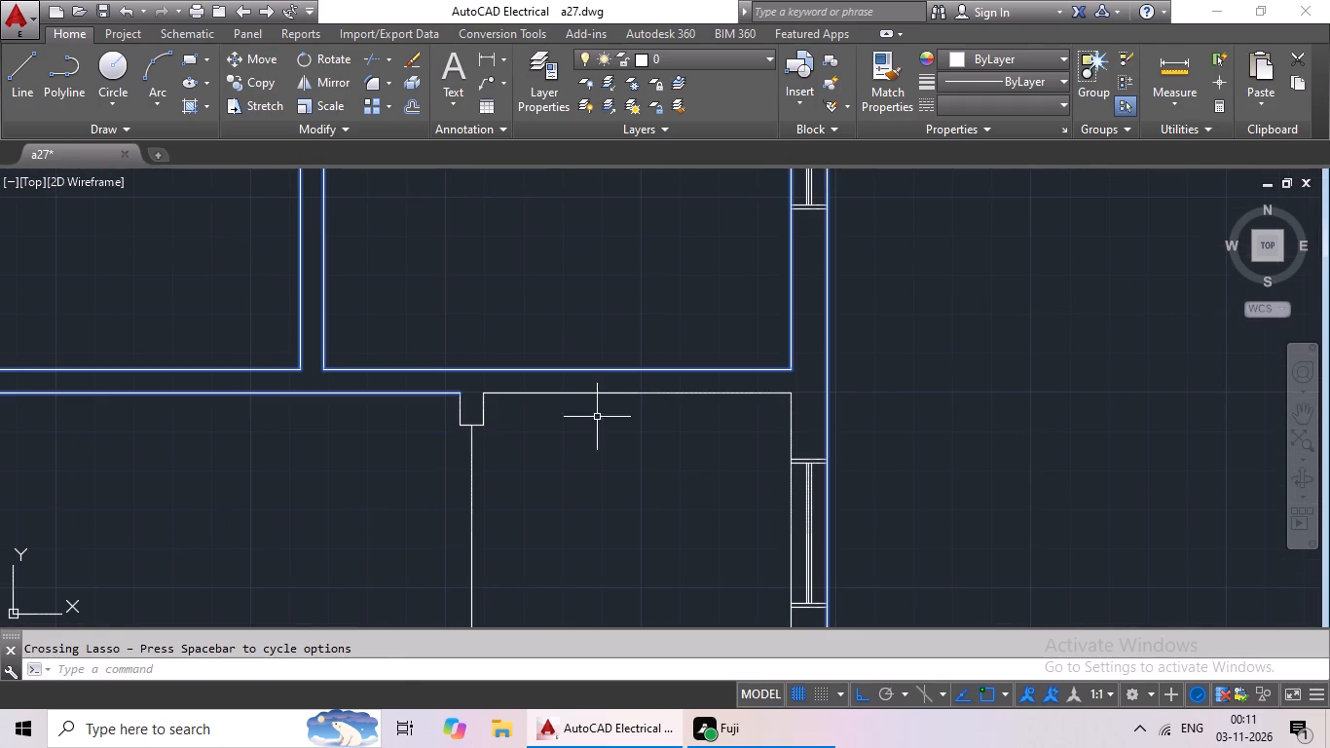
{"action": "left_click_drag", "start_coordinate": [606, 422], "coordinate": [389, 333]}
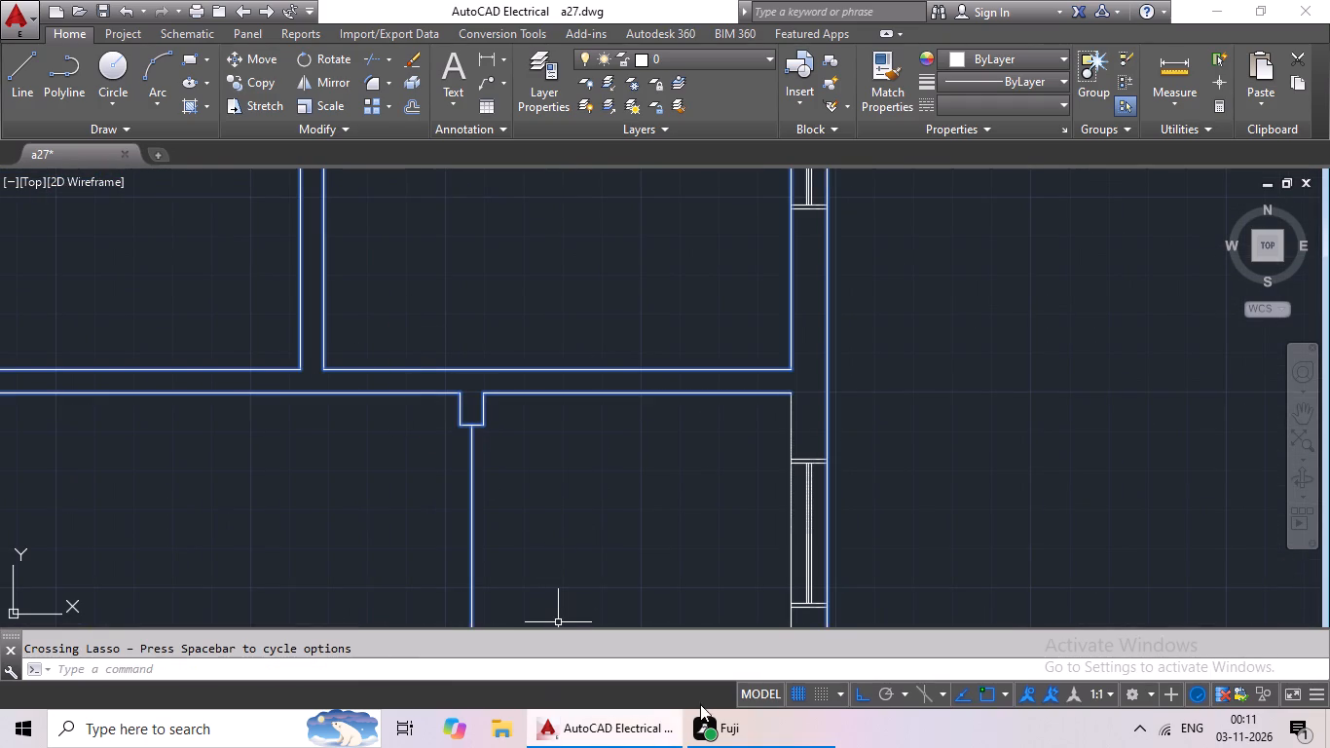
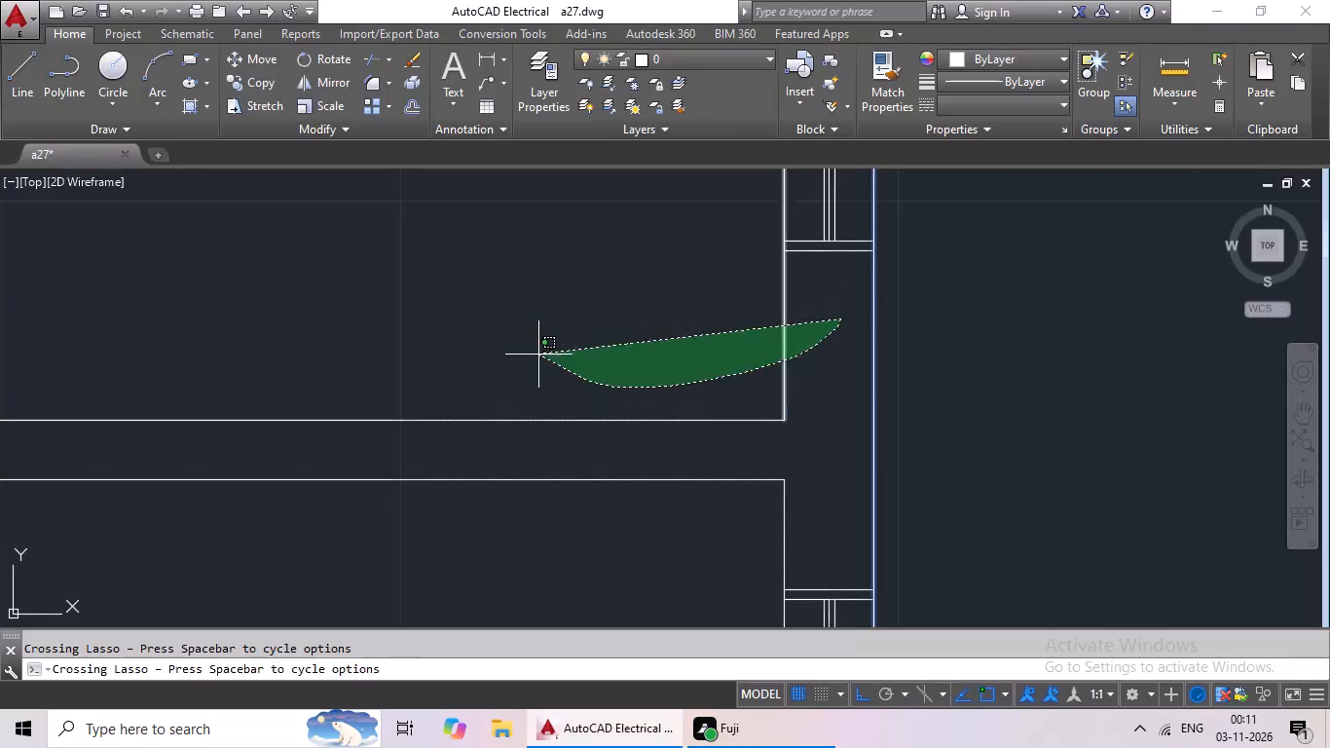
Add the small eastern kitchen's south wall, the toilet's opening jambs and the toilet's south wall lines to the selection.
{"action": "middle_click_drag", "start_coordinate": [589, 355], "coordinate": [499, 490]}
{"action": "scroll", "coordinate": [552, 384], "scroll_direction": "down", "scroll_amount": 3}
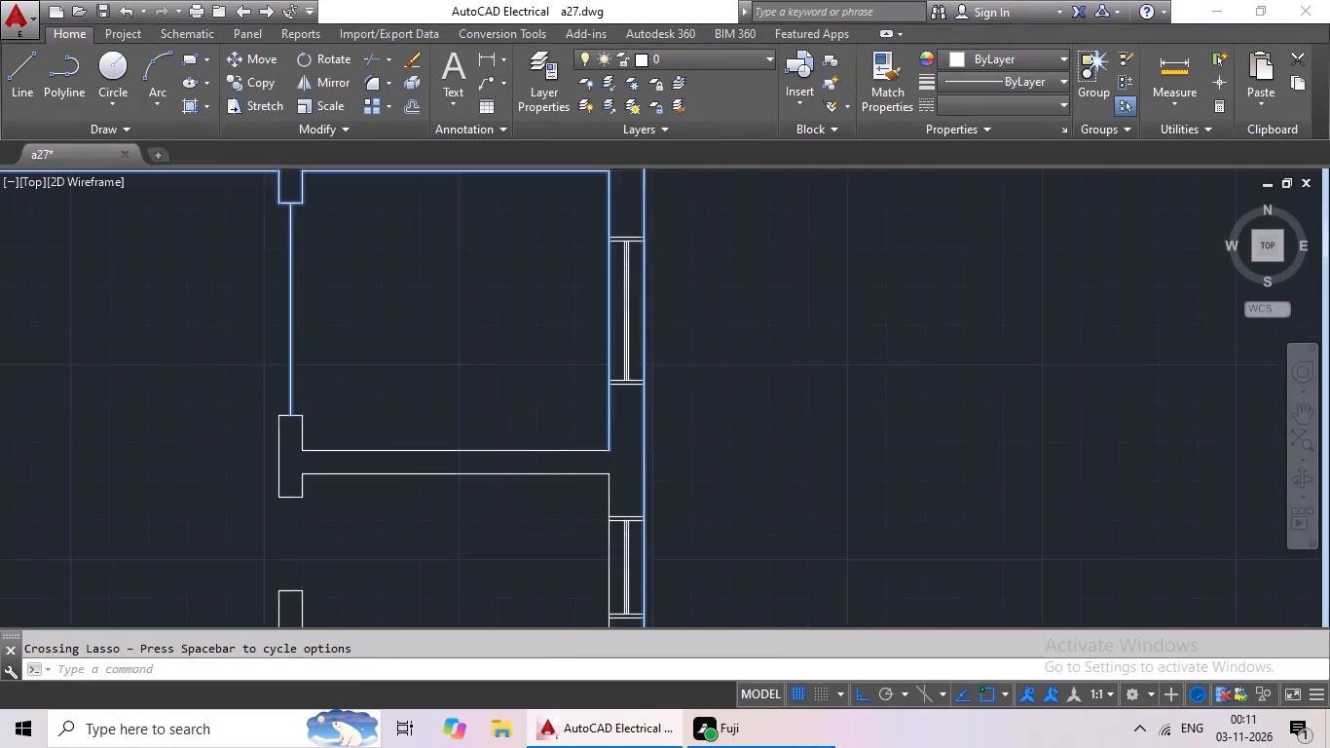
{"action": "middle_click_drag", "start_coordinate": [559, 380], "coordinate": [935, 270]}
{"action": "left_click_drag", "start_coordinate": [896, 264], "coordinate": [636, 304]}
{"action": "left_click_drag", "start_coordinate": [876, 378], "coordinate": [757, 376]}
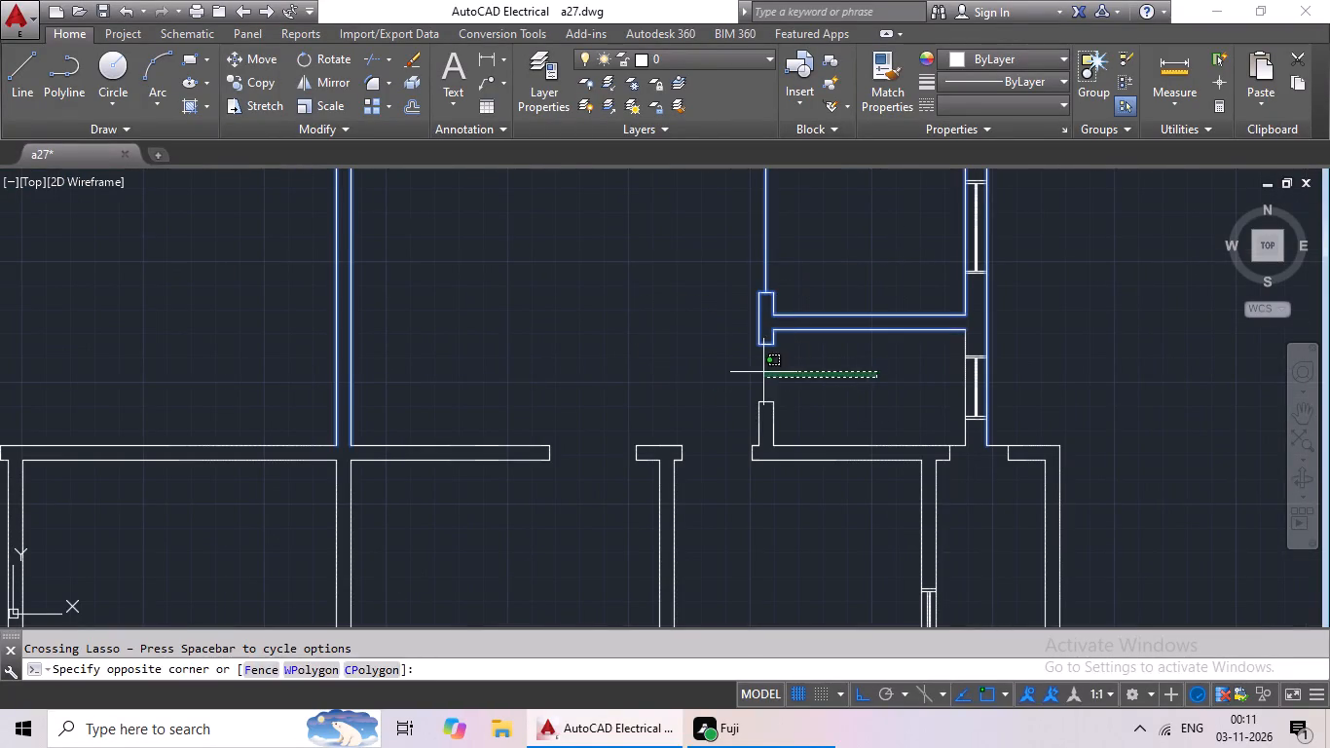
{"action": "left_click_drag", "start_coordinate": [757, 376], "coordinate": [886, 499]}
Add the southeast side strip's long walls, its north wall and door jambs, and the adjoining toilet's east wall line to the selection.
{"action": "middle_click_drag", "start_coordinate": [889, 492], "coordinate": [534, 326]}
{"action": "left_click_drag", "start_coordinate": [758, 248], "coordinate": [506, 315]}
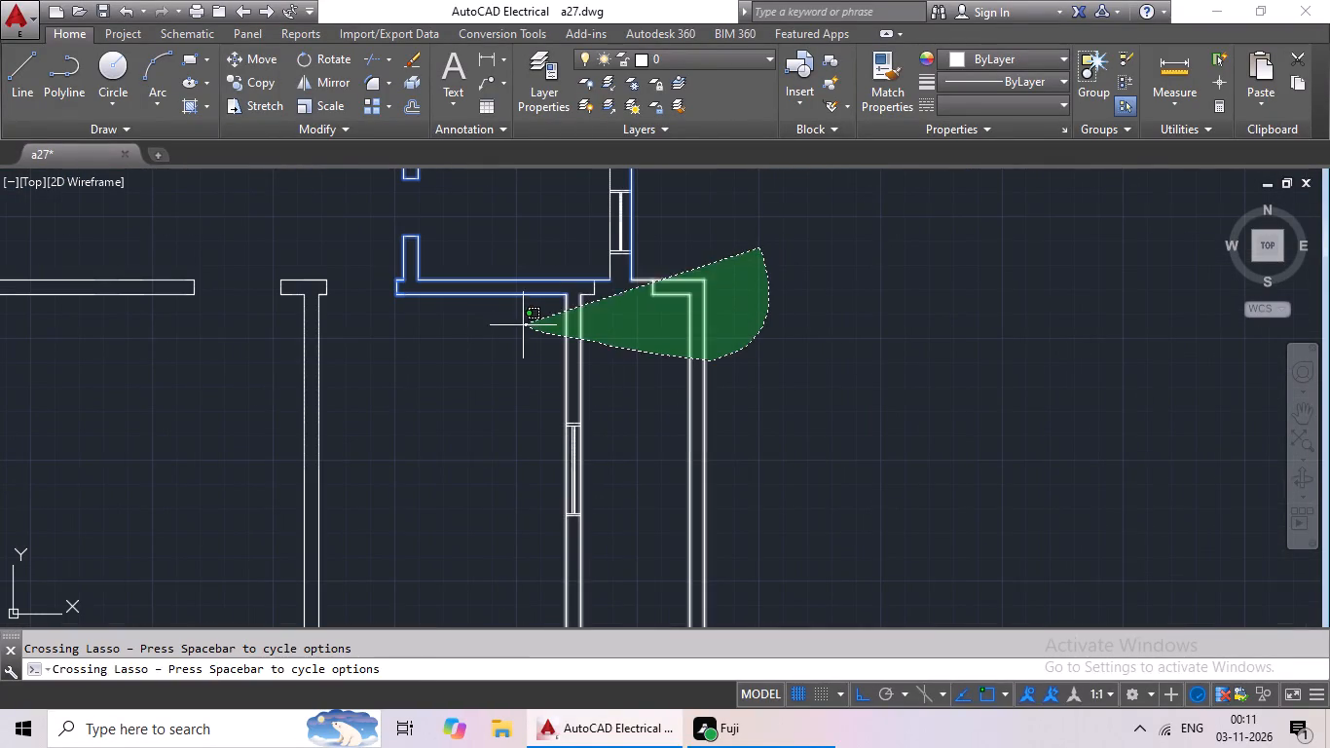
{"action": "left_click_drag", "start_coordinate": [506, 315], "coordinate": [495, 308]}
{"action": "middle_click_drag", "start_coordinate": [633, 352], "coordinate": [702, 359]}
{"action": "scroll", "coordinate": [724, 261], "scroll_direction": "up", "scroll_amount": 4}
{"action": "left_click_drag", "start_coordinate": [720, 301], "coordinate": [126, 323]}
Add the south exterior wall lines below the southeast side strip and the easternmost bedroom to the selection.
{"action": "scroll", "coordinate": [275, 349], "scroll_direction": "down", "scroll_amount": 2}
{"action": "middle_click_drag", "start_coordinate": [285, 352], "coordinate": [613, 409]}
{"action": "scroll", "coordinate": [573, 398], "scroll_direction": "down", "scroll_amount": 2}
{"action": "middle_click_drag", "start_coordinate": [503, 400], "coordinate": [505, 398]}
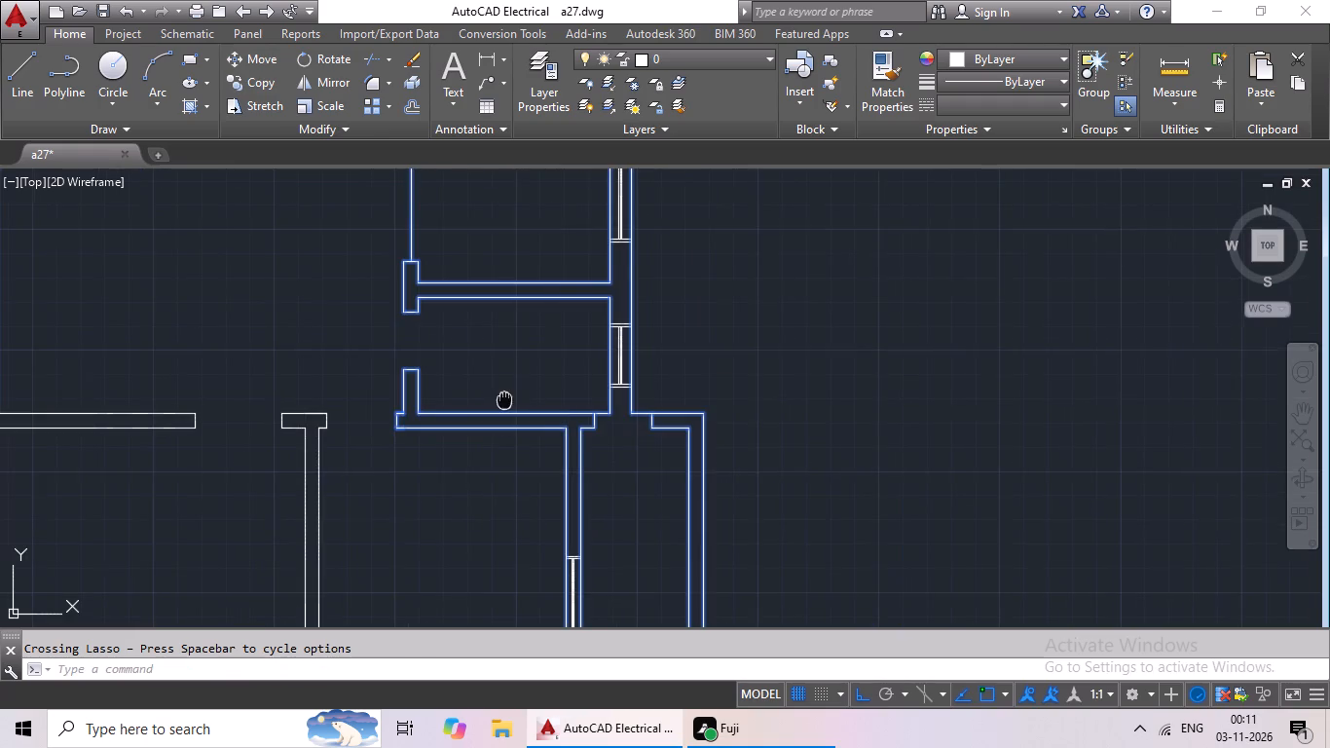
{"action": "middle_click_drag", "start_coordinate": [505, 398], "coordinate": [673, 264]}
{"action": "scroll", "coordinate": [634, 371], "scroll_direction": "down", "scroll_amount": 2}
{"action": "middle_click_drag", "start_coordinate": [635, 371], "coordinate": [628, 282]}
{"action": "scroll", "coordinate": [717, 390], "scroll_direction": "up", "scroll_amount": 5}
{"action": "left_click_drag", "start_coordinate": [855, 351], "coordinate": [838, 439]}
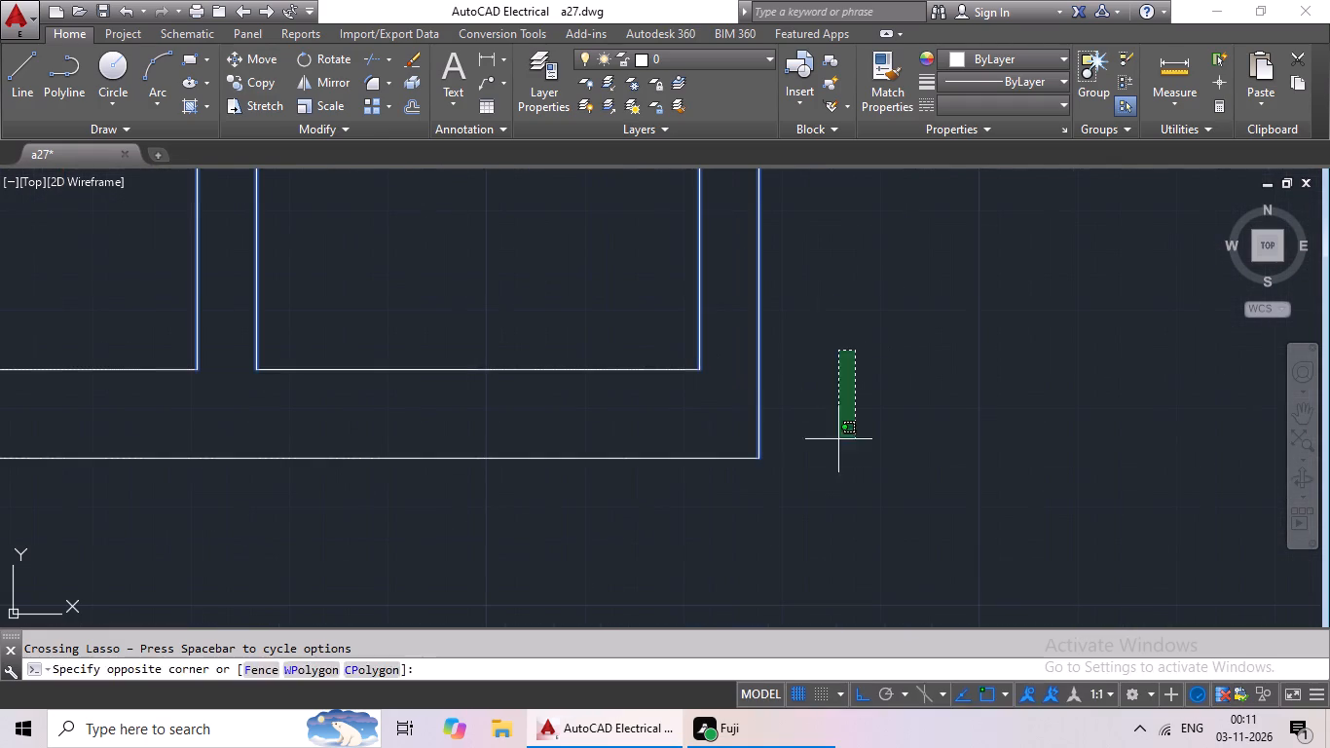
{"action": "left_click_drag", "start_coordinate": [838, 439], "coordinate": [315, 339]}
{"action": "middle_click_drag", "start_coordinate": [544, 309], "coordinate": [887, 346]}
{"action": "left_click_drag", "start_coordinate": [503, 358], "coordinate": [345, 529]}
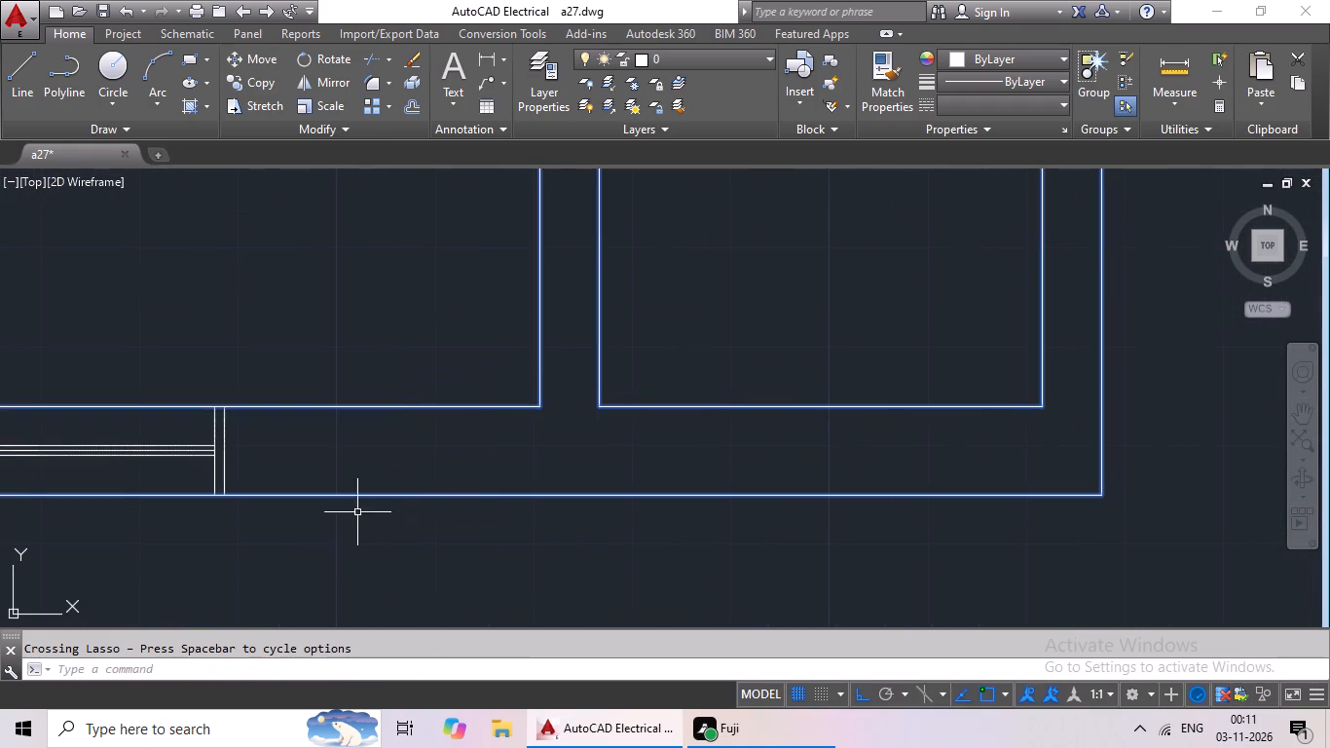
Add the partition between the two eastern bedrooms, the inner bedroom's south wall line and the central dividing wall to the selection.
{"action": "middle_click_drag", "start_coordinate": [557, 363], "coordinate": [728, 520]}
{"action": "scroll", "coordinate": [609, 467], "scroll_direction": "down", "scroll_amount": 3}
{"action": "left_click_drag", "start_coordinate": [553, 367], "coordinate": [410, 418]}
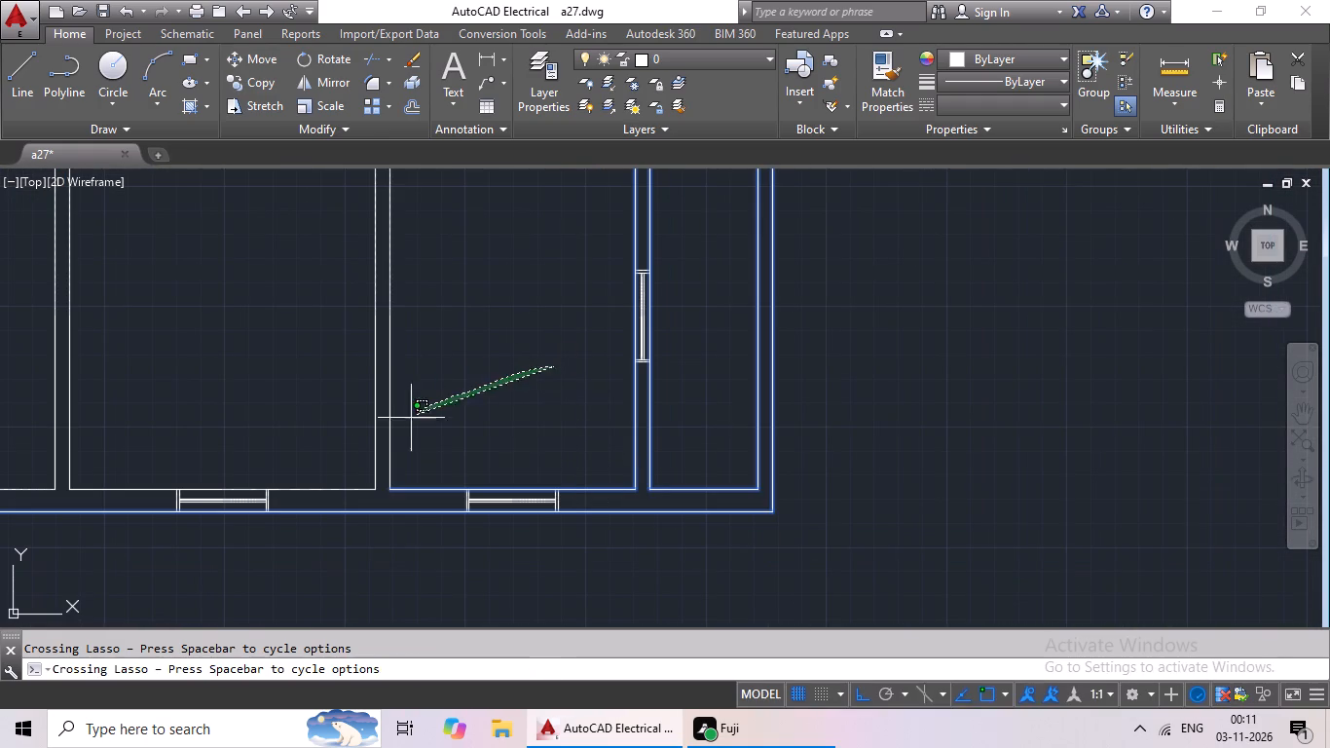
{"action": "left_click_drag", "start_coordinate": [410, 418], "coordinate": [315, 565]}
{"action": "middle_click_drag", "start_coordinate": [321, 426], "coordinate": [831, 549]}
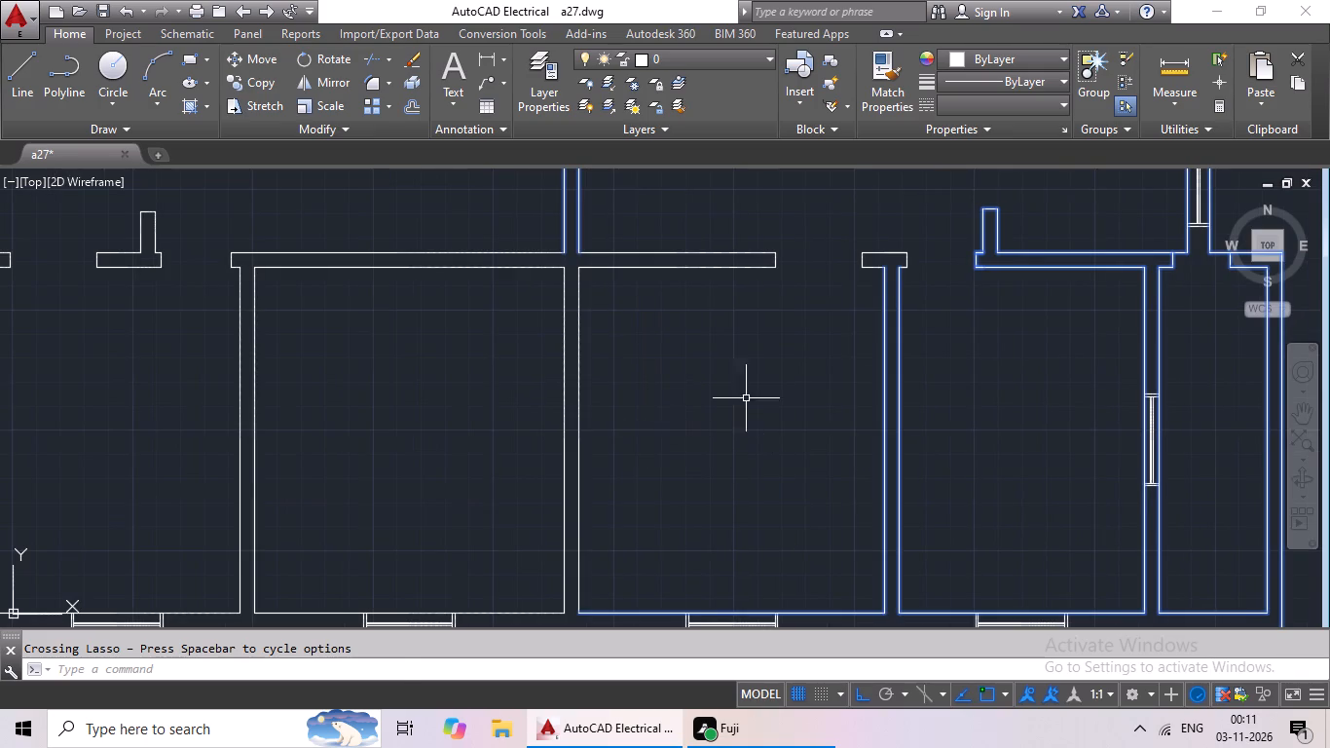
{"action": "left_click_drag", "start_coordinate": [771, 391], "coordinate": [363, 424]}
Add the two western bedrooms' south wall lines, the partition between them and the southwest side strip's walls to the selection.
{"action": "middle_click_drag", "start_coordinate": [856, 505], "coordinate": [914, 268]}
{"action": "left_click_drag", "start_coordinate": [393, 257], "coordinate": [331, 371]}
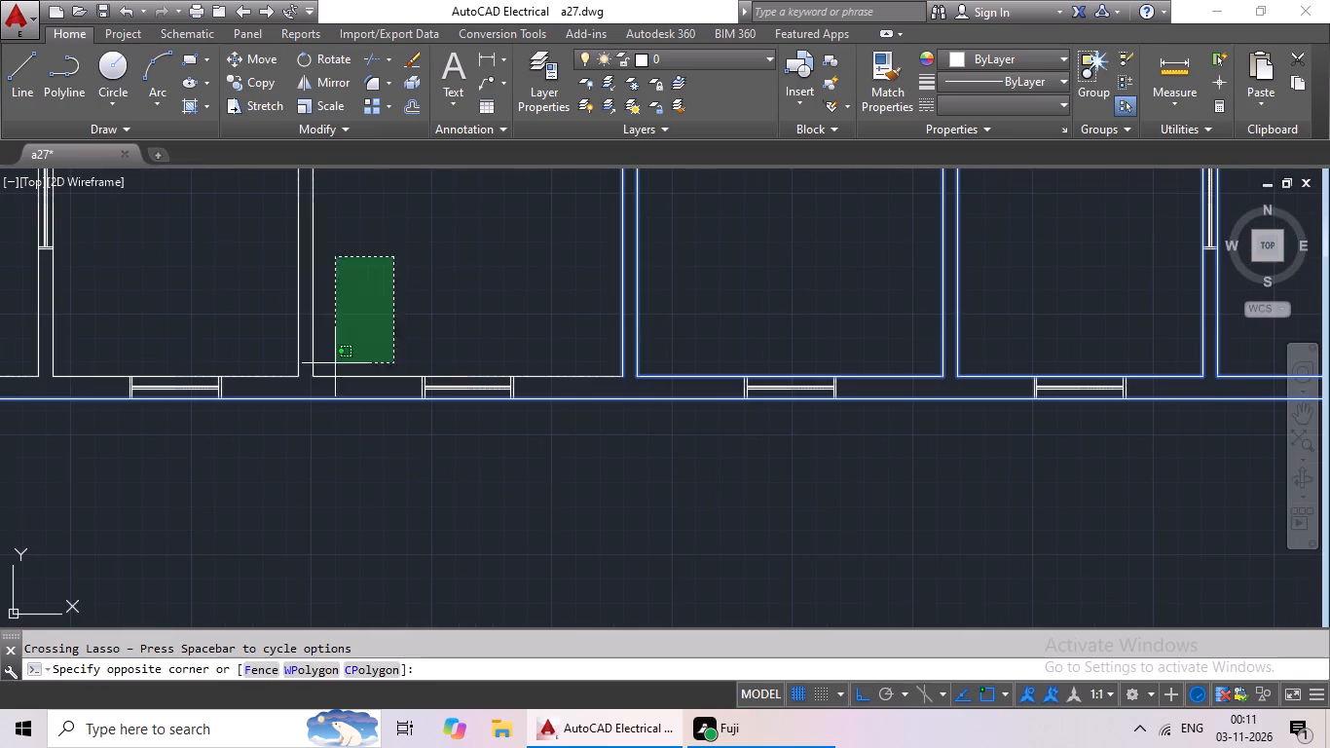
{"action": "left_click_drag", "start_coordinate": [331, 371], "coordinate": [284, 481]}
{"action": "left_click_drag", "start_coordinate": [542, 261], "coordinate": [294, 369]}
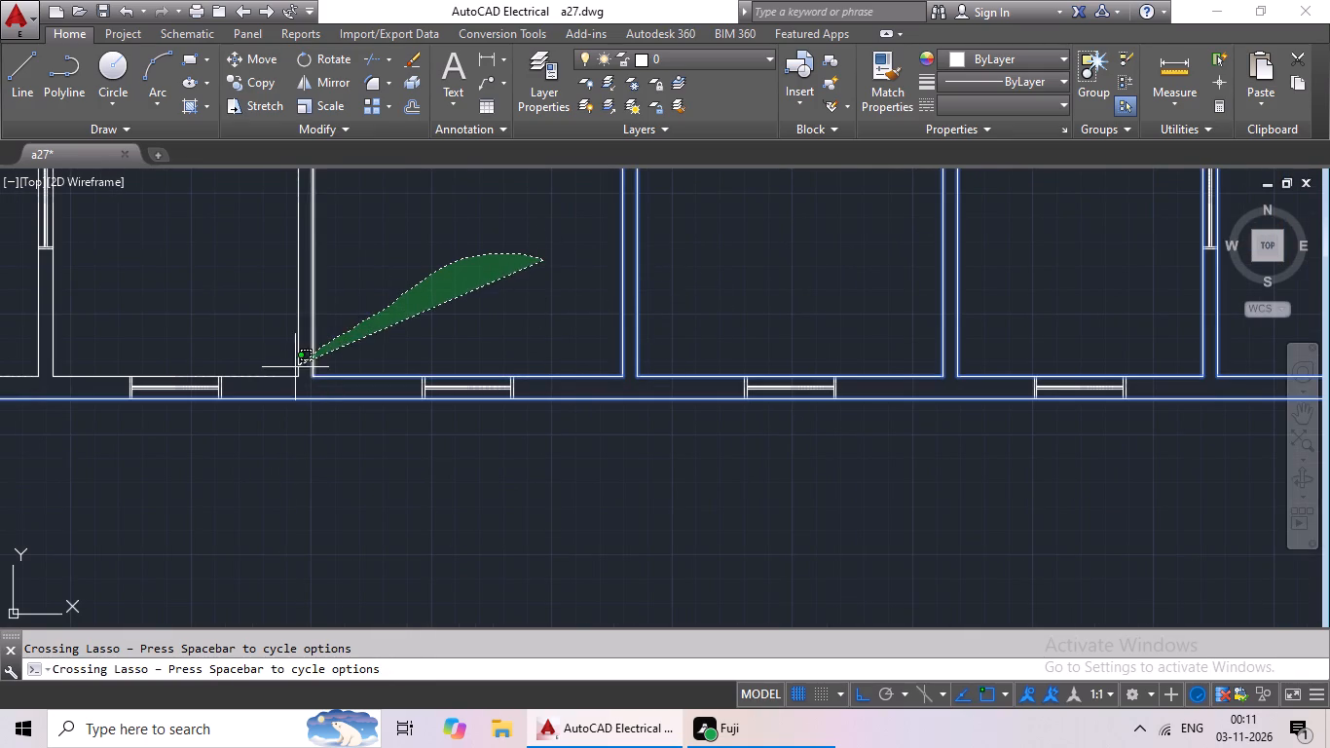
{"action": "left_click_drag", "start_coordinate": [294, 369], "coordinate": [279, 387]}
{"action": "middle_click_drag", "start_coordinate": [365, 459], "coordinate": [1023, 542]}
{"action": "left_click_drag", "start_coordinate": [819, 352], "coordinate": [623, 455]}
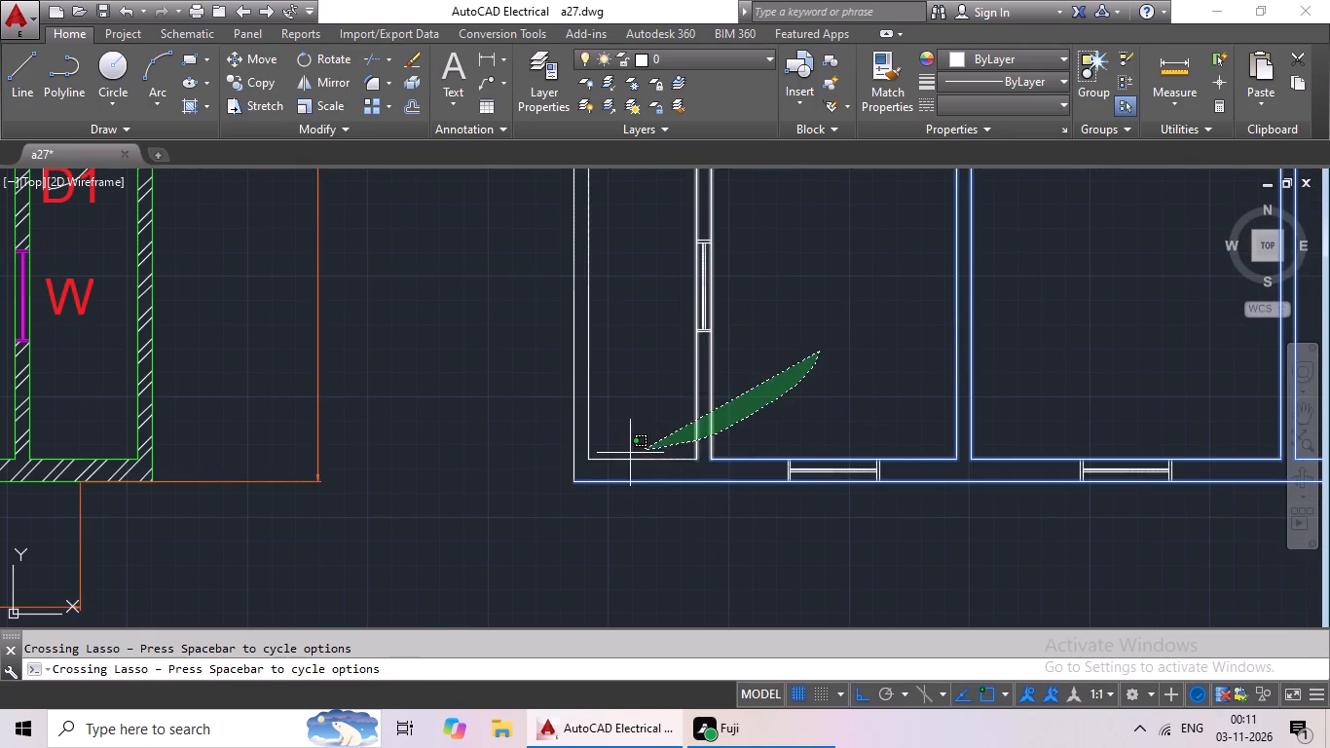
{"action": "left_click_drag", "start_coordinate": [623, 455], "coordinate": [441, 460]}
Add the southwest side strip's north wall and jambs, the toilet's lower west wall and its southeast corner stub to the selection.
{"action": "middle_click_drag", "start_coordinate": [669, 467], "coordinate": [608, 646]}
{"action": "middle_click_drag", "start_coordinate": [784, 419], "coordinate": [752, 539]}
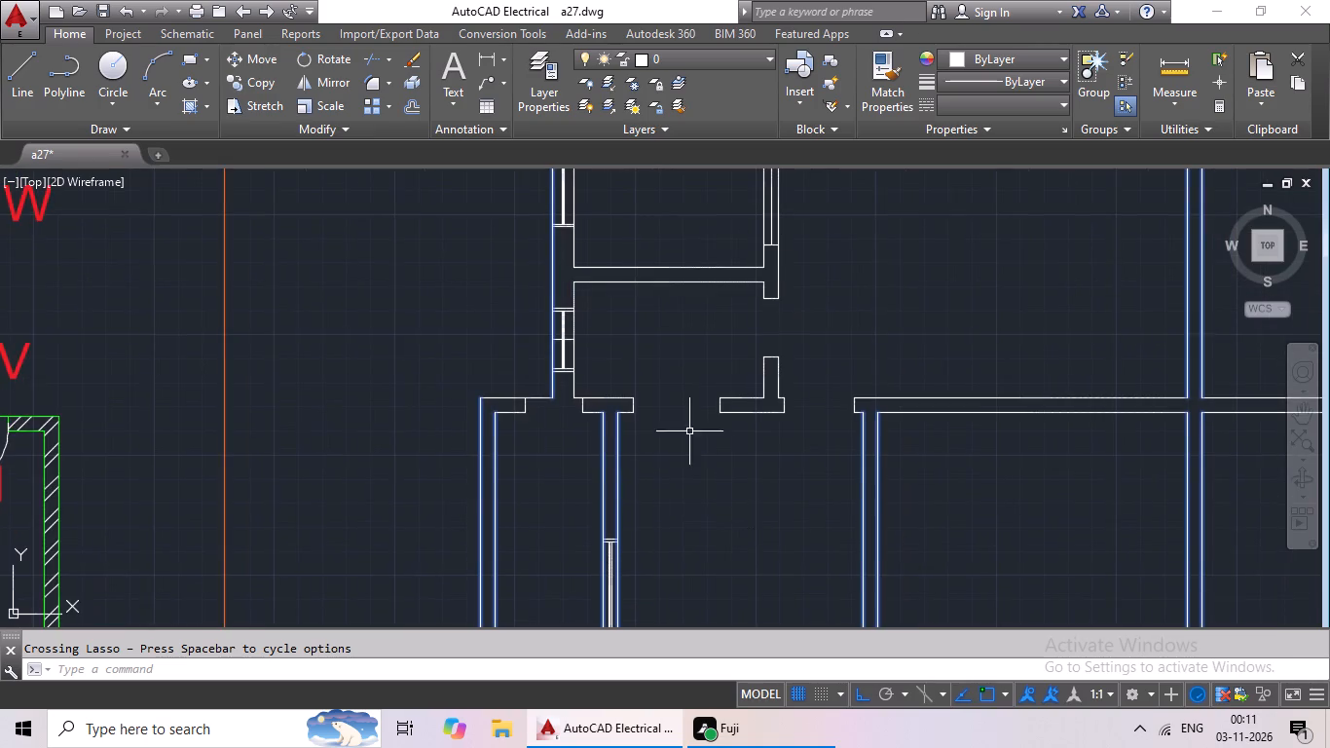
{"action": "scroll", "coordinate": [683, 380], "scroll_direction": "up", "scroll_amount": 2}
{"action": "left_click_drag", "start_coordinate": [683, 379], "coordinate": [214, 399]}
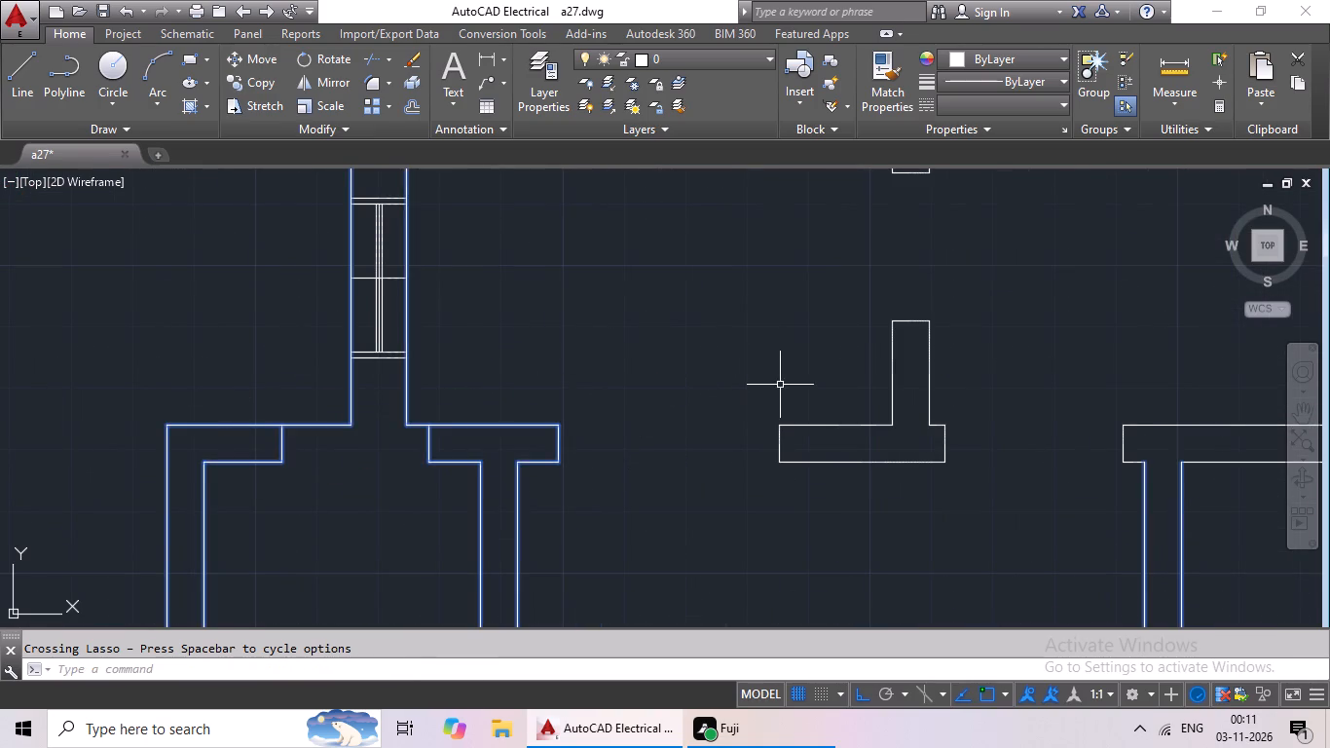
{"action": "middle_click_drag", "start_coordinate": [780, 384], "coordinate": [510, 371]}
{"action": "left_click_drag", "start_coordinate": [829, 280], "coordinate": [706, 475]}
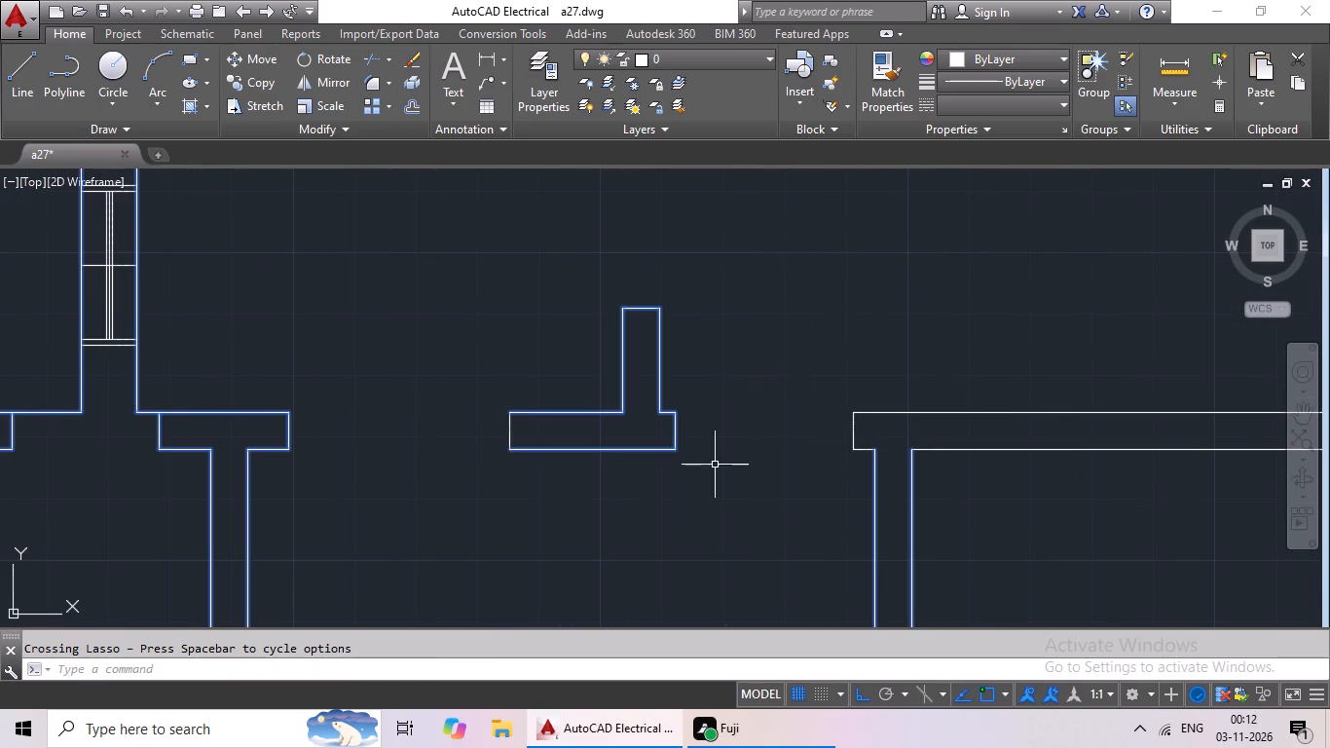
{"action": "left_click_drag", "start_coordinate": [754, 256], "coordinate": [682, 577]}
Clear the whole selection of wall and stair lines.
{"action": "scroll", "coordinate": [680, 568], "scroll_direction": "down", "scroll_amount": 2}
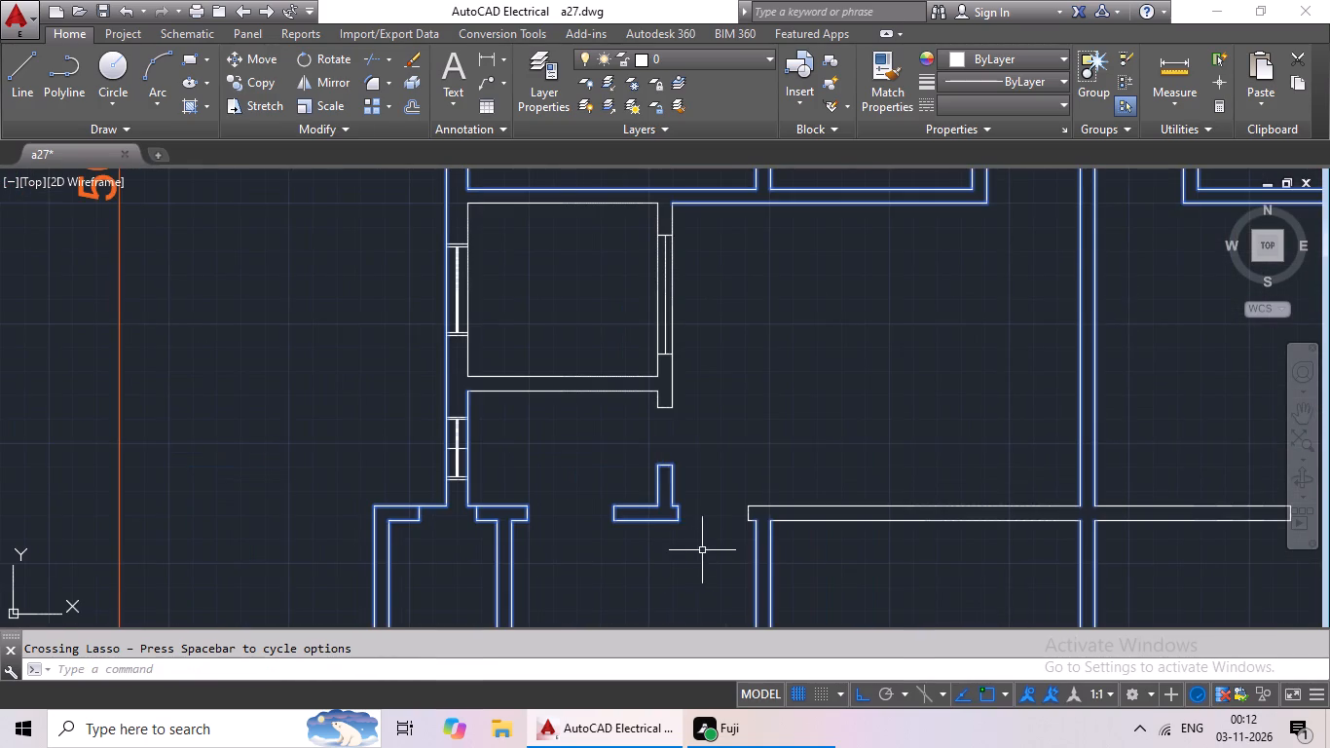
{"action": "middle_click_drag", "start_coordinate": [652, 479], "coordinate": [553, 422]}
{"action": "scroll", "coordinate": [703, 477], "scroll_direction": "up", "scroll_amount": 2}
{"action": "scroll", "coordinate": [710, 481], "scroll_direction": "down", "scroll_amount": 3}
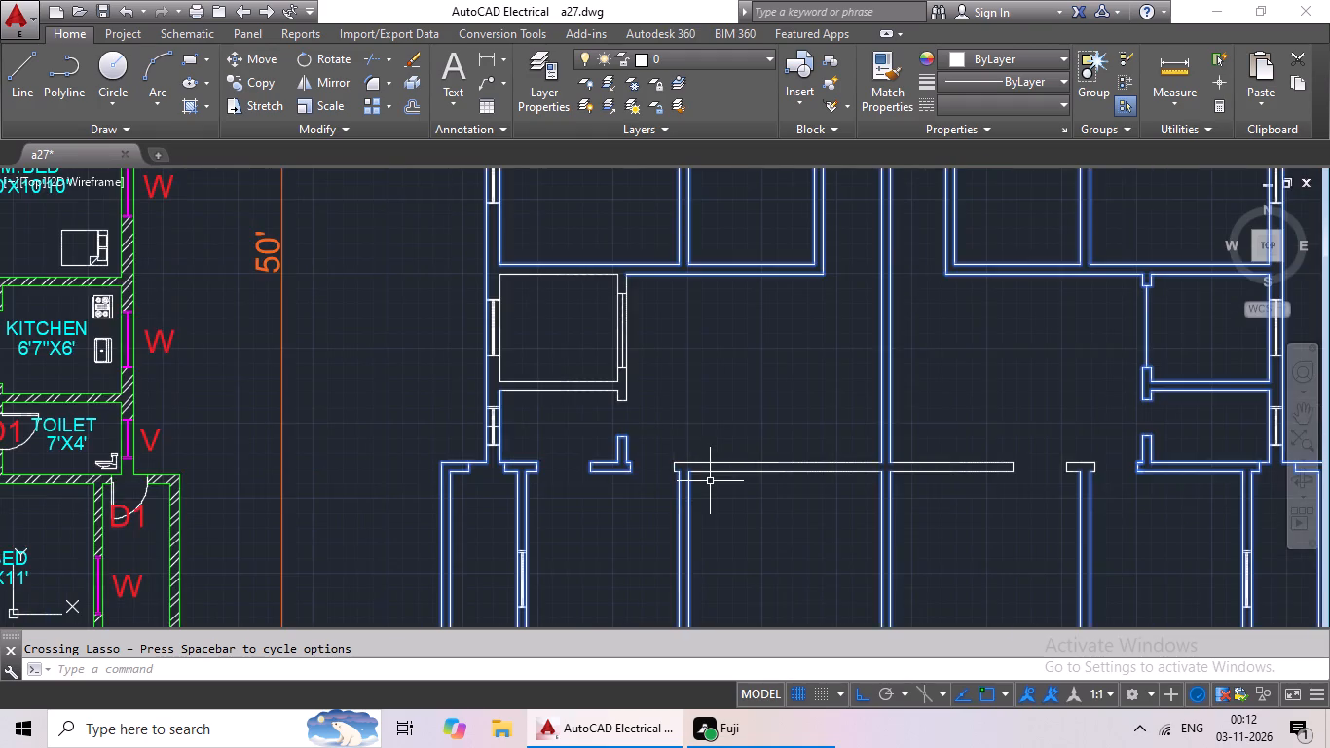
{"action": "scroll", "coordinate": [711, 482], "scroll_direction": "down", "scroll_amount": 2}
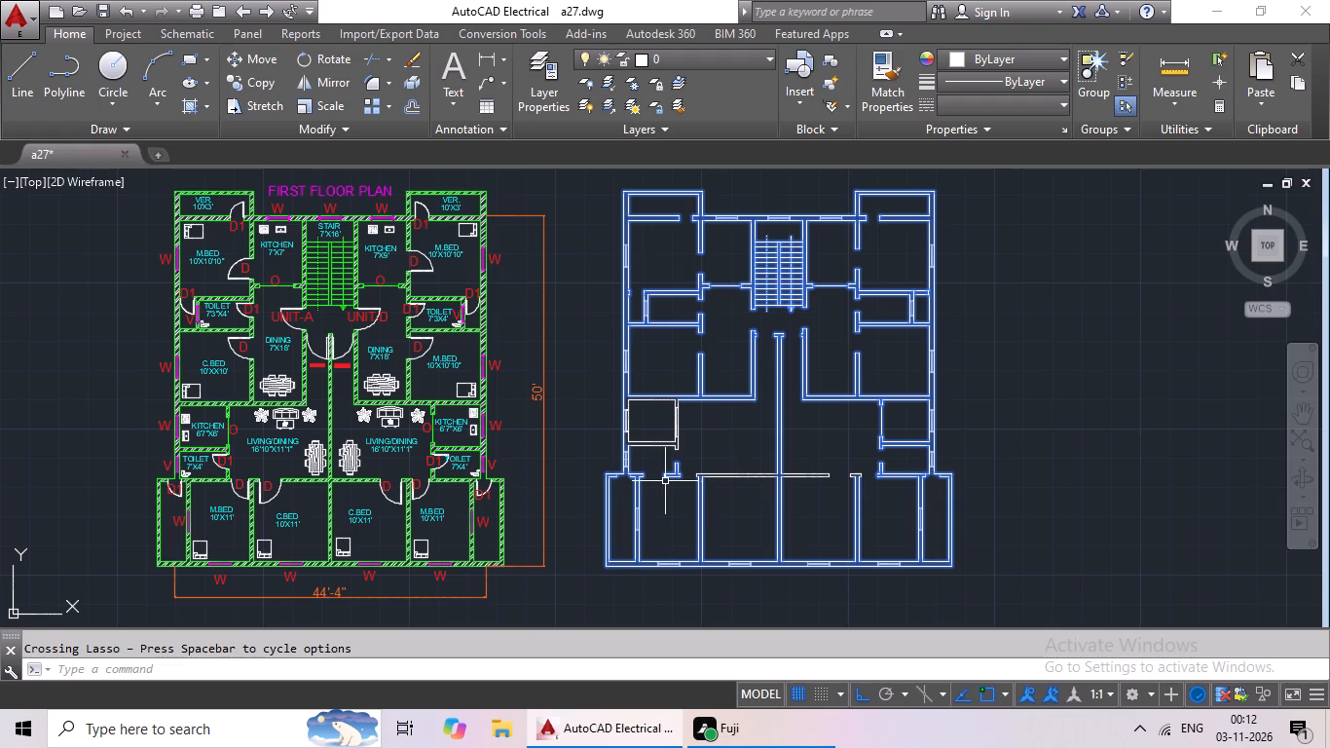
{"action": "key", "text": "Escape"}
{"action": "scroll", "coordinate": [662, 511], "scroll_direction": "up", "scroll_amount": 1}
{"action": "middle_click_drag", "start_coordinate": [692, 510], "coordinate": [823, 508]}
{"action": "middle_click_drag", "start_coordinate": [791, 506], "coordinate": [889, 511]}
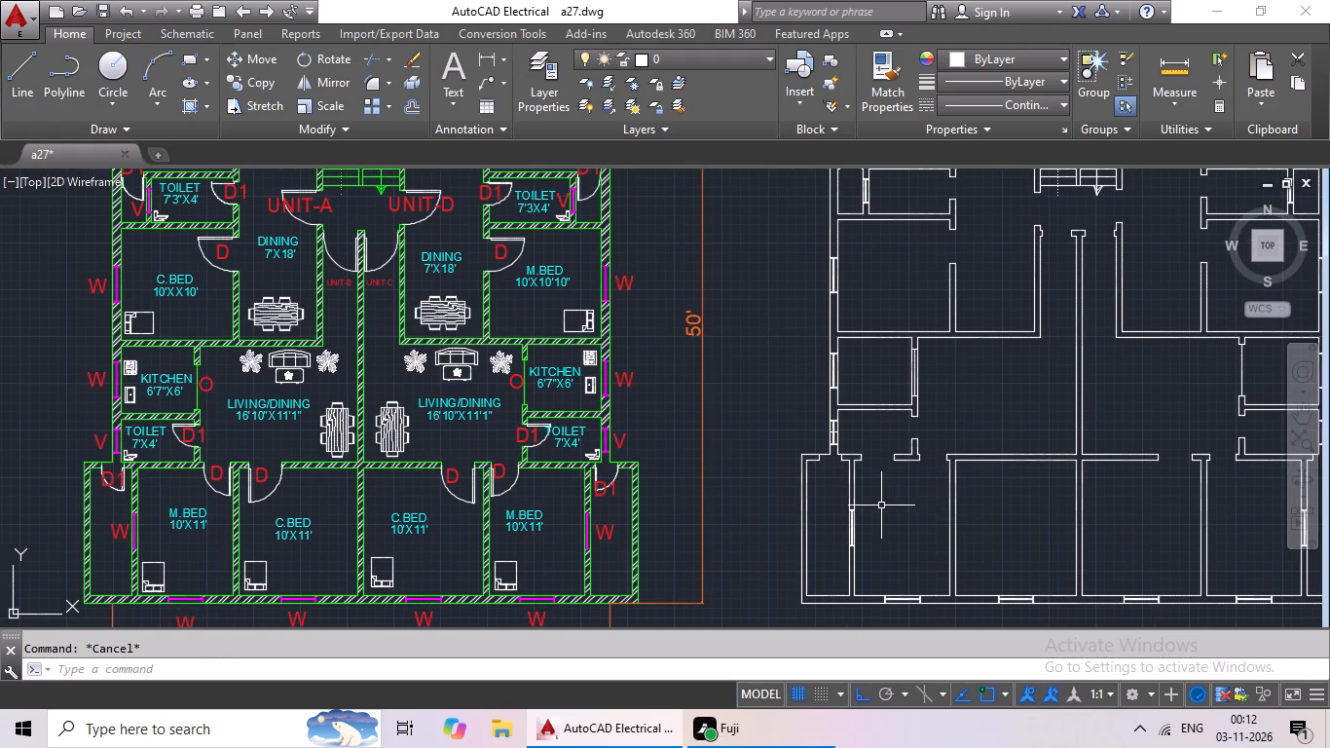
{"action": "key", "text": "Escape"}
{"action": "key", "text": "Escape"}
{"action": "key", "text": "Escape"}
Extend both north wall lines of the westernmost south bedroom across the door opening to the toilet's southeast corner stub.
{"action": "key", "text": "e"}
{"action": "type", "text": "x"}
{"action": "key", "text": "space"}
{"action": "key", "text": "space"}
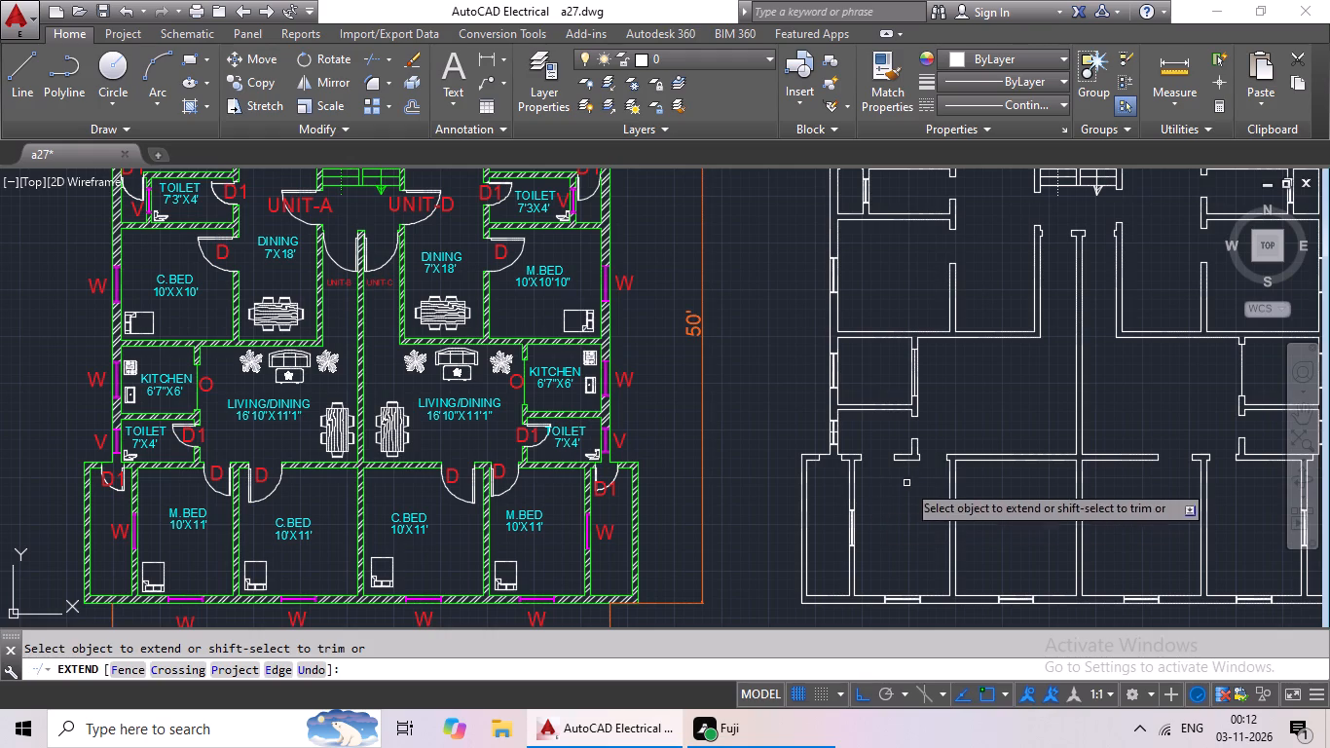
{"action": "scroll", "coordinate": [899, 452], "scroll_direction": "up", "scroll_amount": 3}
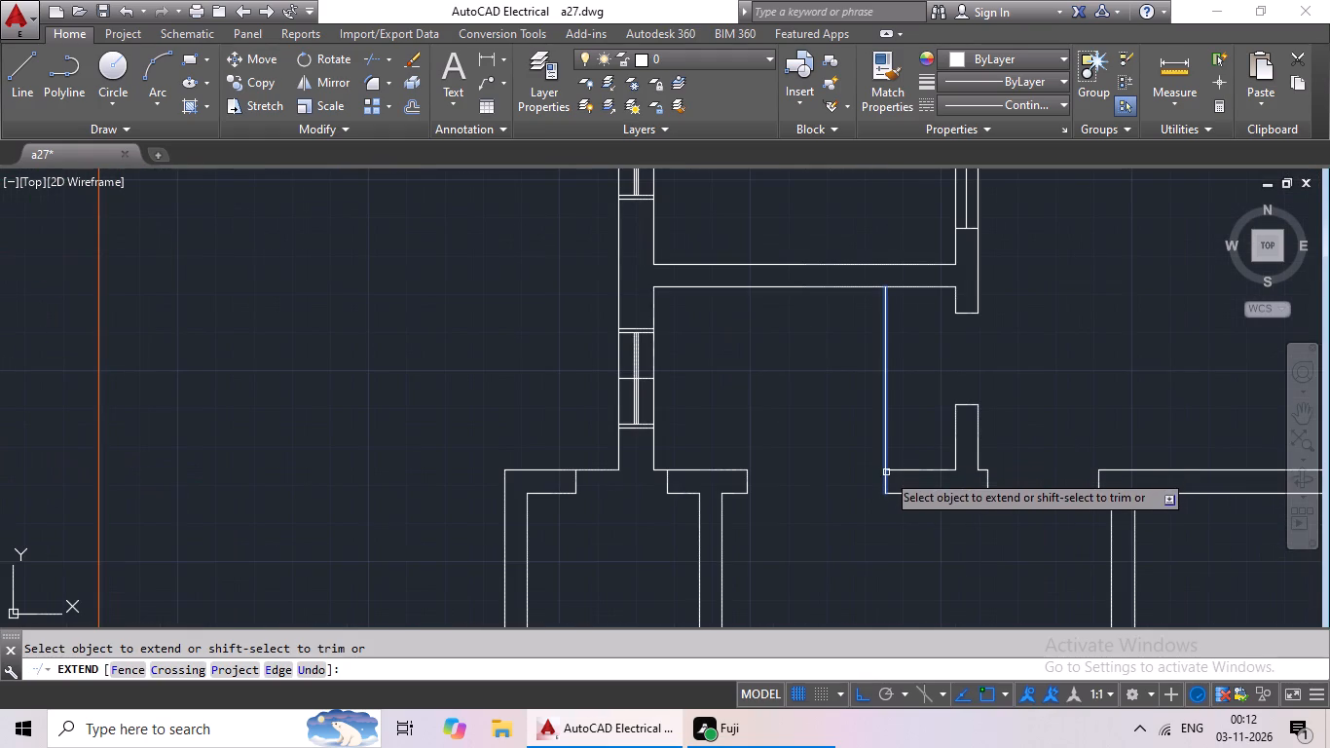
{"action": "left_click", "coordinate": [738, 468]}
{"action": "left_click", "coordinate": [740, 493]}
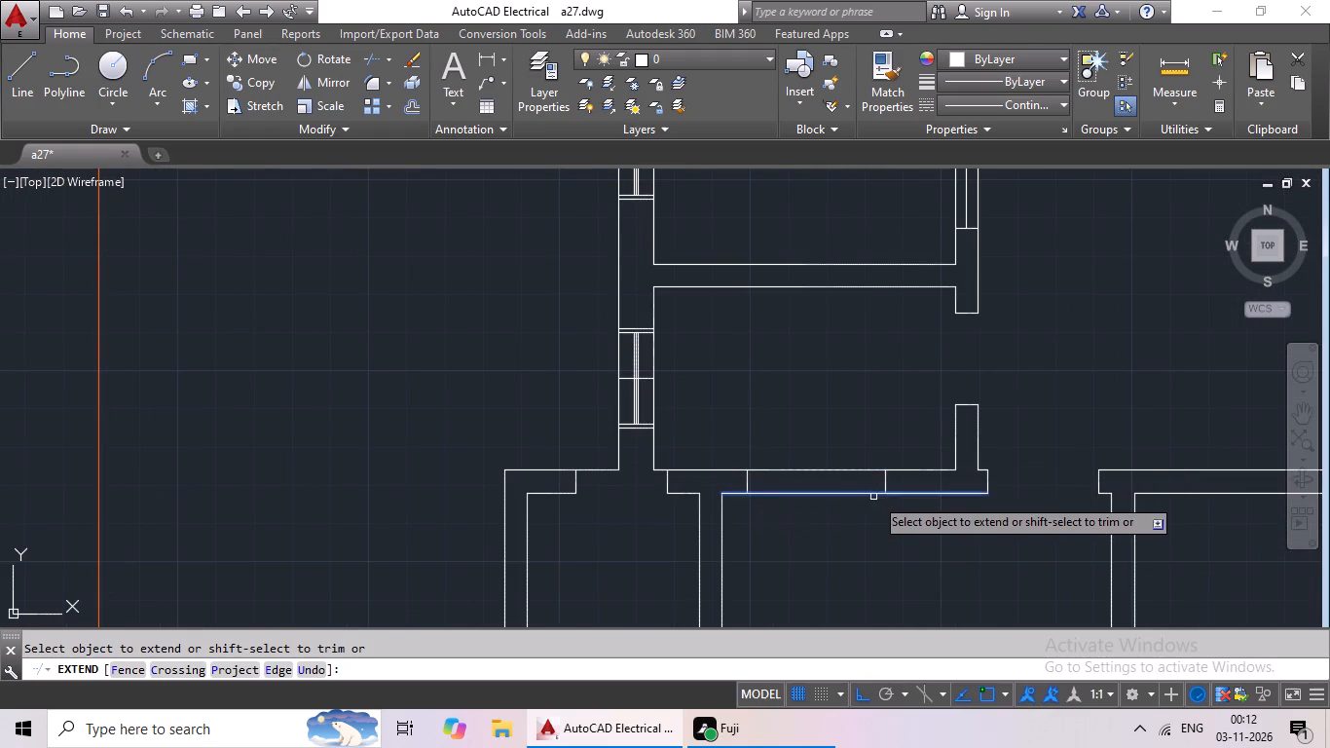
{"action": "scroll", "coordinate": [905, 488], "scroll_direction": "down", "scroll_amount": 2}
{"action": "middle_click_drag", "start_coordinate": [908, 505], "coordinate": [789, 500]}
{"action": "key", "text": "Escape"}
{"action": "key", "text": "Escape"}
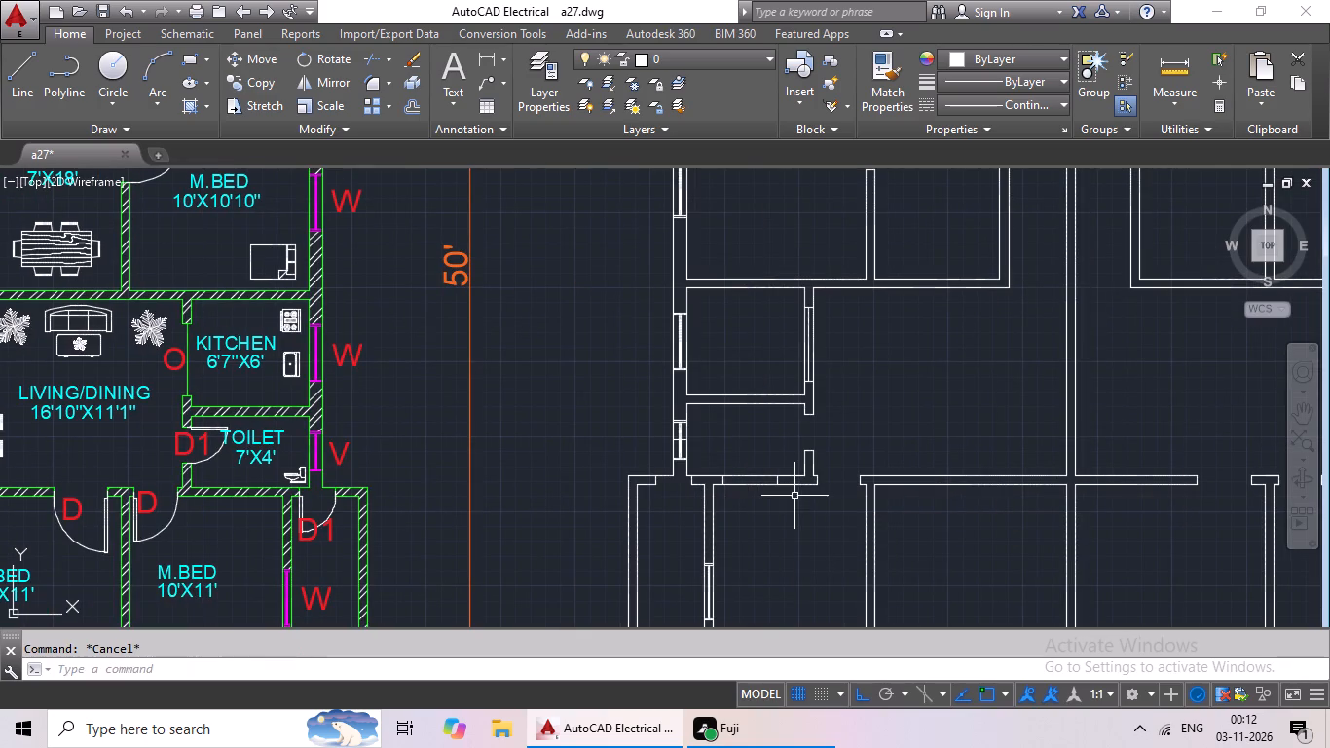
Erase the two leftover jamb lines inside the closed opening in the western toilet's south wall.
{"action": "scroll", "coordinate": [845, 506], "scroll_direction": "down", "scroll_amount": 1}
{"action": "middle_click_drag", "start_coordinate": [854, 521], "coordinate": [734, 489]}
{"action": "middle_click", "coordinate": [720, 486]}
{"action": "middle_click_drag", "start_coordinate": [792, 495], "coordinate": [936, 486]}
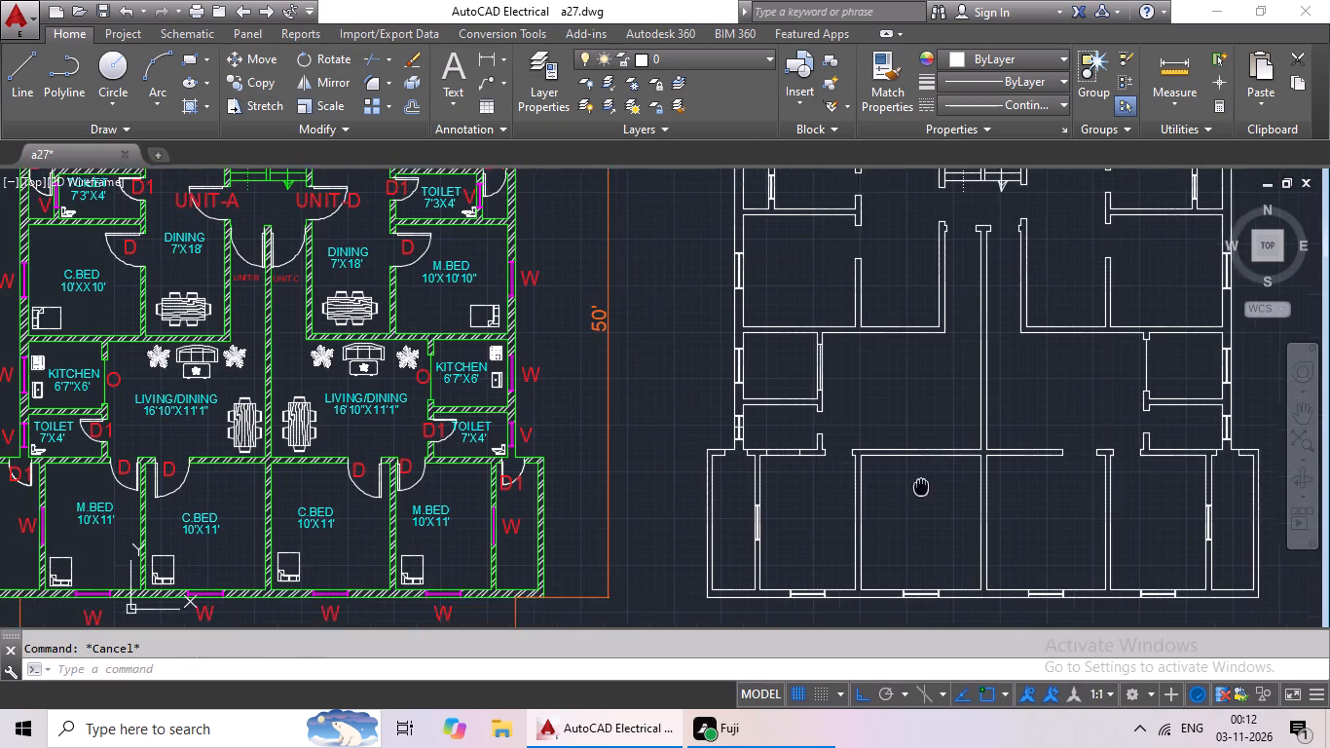
{"action": "middle_click_drag", "start_coordinate": [936, 486], "coordinate": [943, 485]}
{"action": "middle_click_drag", "start_coordinate": [892, 488], "coordinate": [952, 489]}
{"action": "middle_click_drag", "start_coordinate": [948, 500], "coordinate": [808, 503]}
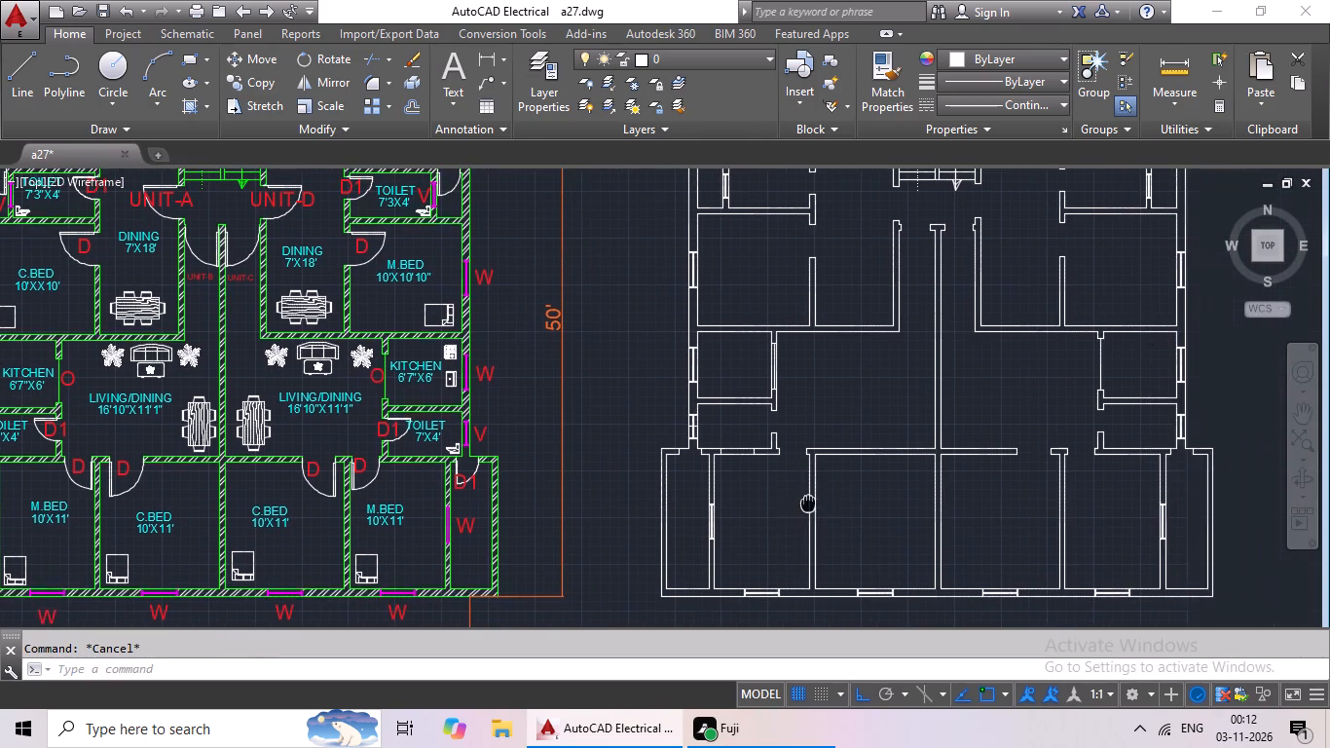
{"action": "middle_click_drag", "start_coordinate": [897, 499], "coordinate": [961, 499]}
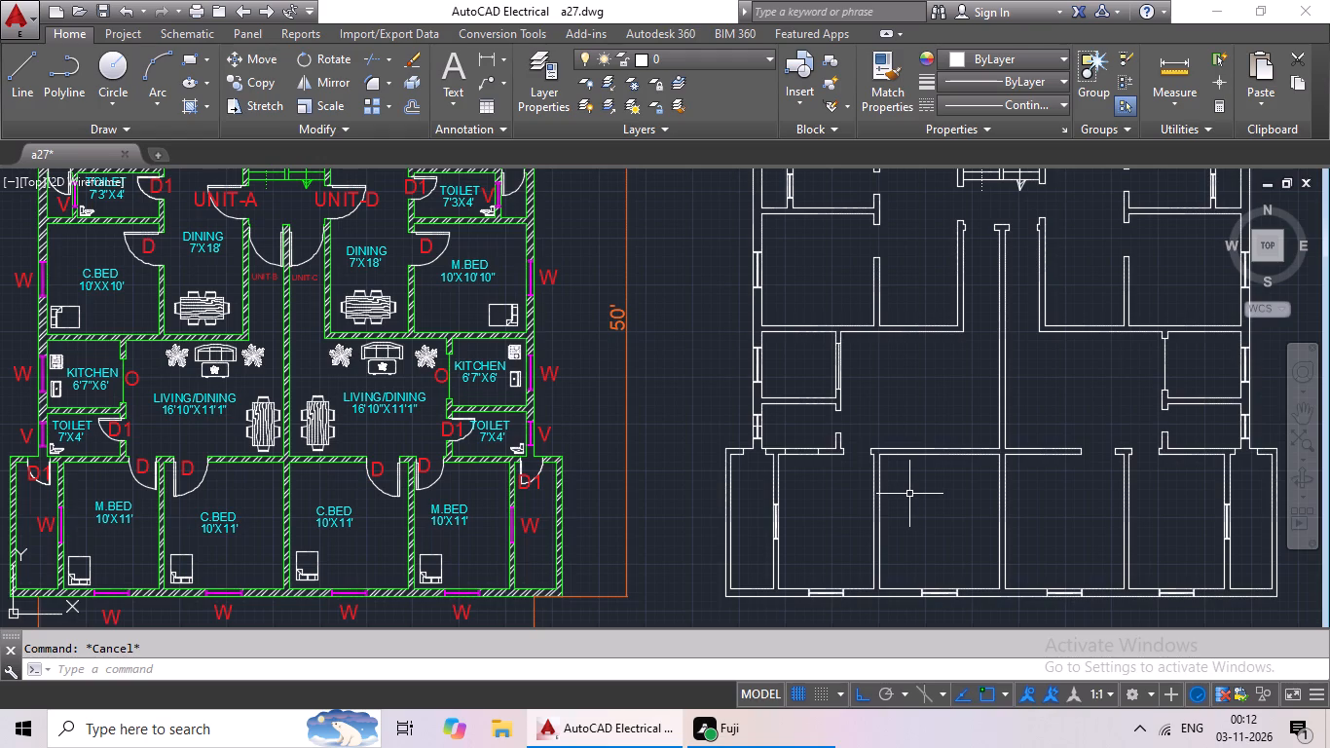
{"action": "scroll", "coordinate": [821, 448], "scroll_direction": "up", "scroll_amount": 4}
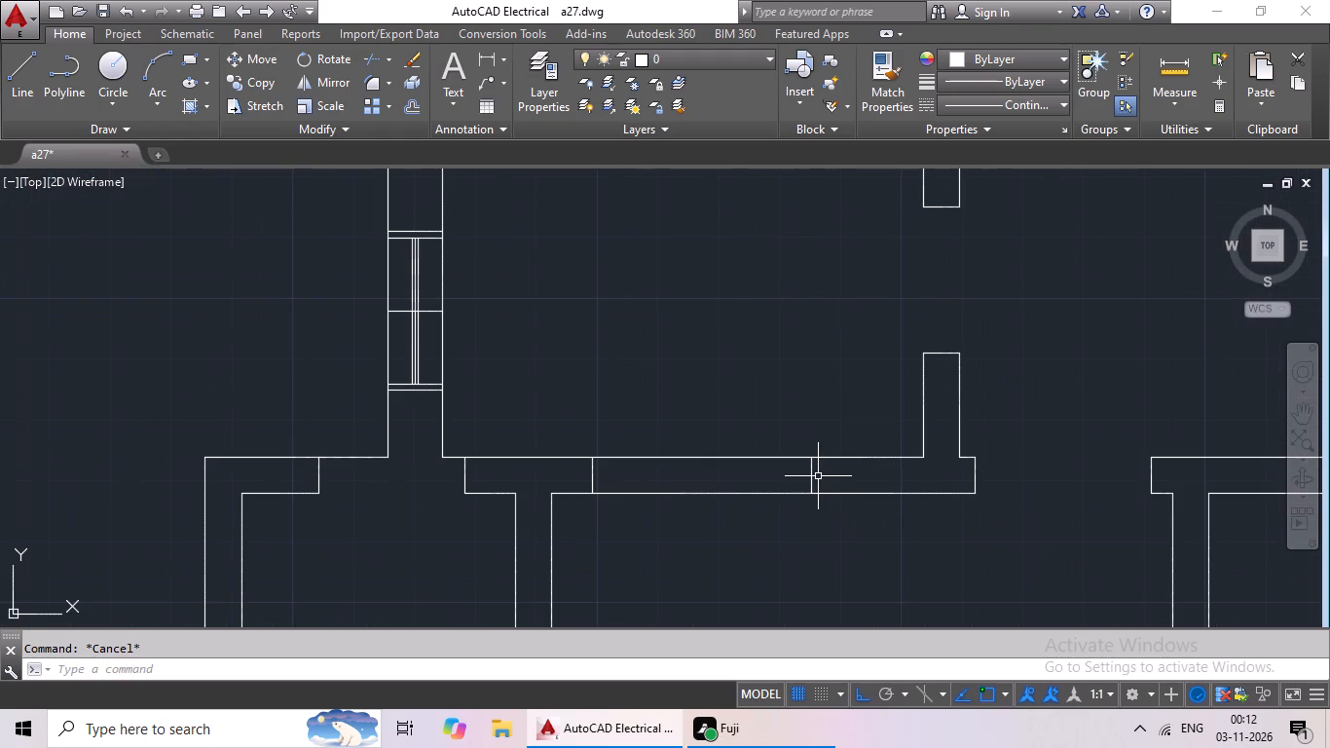
{"action": "left_click", "coordinate": [811, 479]}
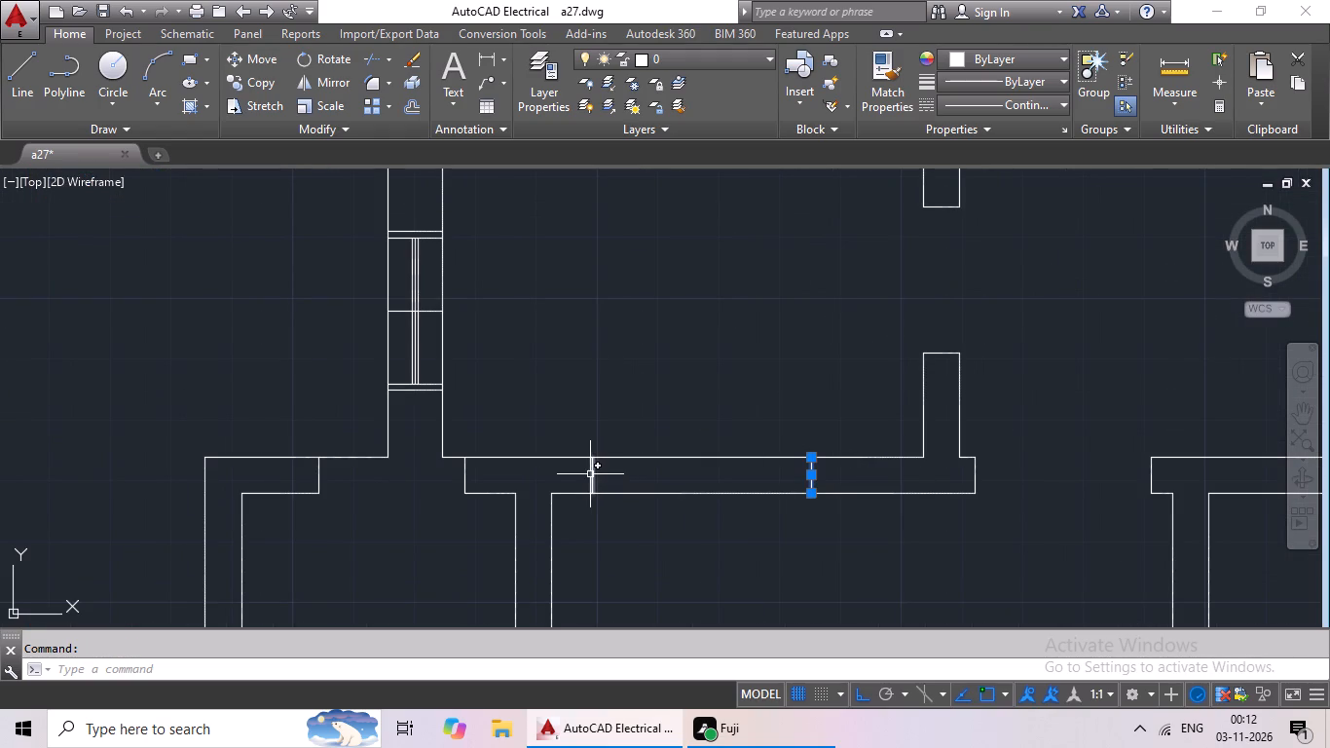
{"action": "left_click", "coordinate": [593, 473]}
{"action": "key", "text": "Delete"}
Draw a 6" jamb line across the north wall of the second south bedroom from the west, near its west partition.
{"action": "scroll", "coordinate": [602, 378], "scroll_direction": "down", "scroll_amount": 3}
{"action": "middle_click_drag", "start_coordinate": [661, 449], "coordinate": [618, 440]}
{"action": "middle_click_drag", "start_coordinate": [693, 444], "coordinate": [781, 448]}
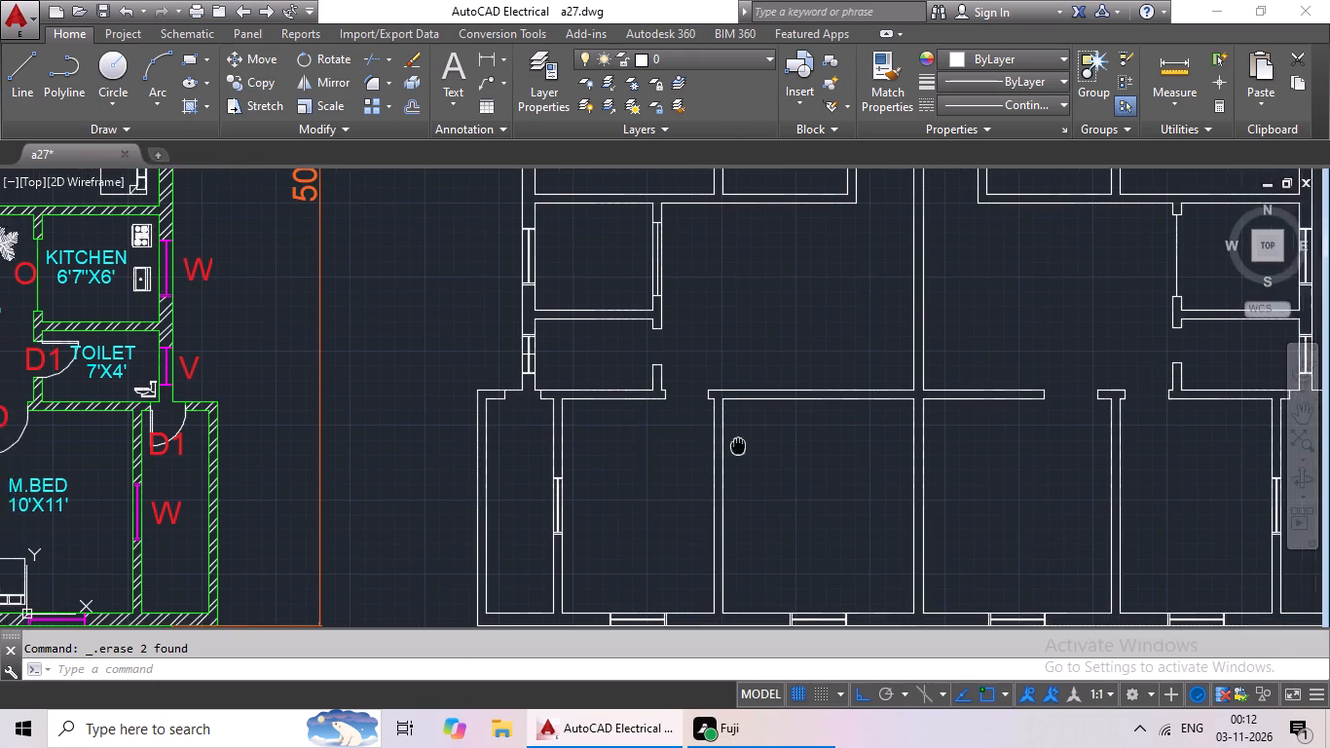
{"action": "middle_click_drag", "start_coordinate": [781, 448], "coordinate": [882, 446]}
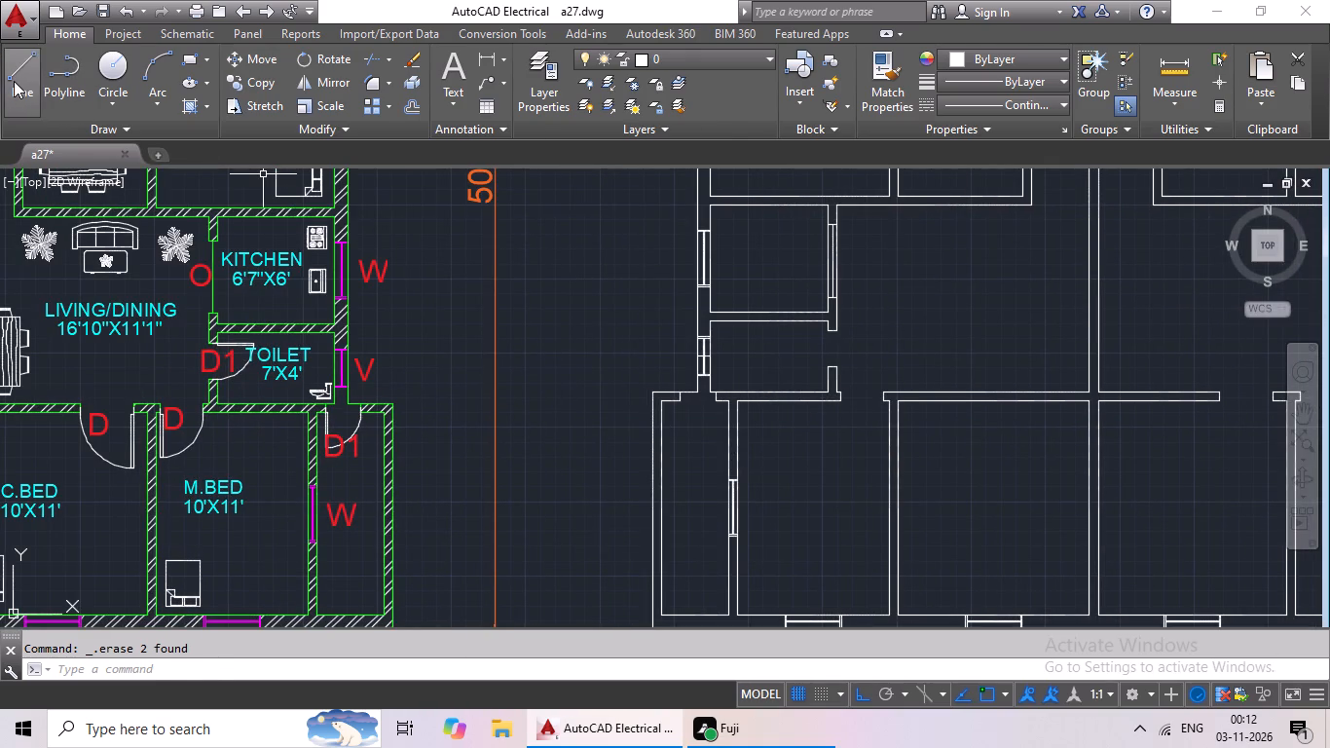
{"action": "left_click", "coordinate": [14, 81]}
{"action": "scroll", "coordinate": [949, 440], "scroll_direction": "down", "scroll_amount": 1}
{"action": "middle_click_drag", "start_coordinate": [968, 431], "coordinate": [894, 445]}
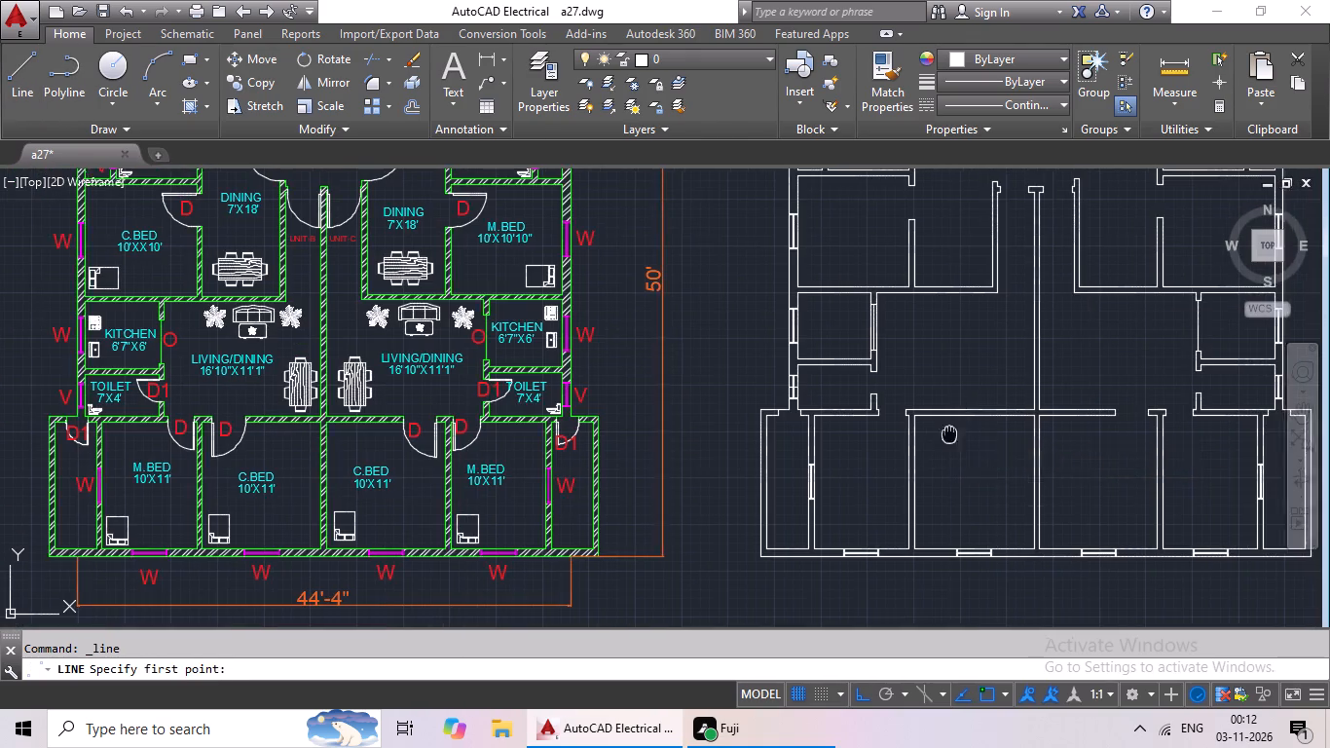
{"action": "middle_click_drag", "start_coordinate": [894, 445], "coordinate": [828, 459]}
{"action": "scroll", "coordinate": [866, 465], "scroll_direction": "up", "scroll_amount": 3}
{"action": "scroll", "coordinate": [521, 355], "scroll_direction": "up", "scroll_amount": 1}
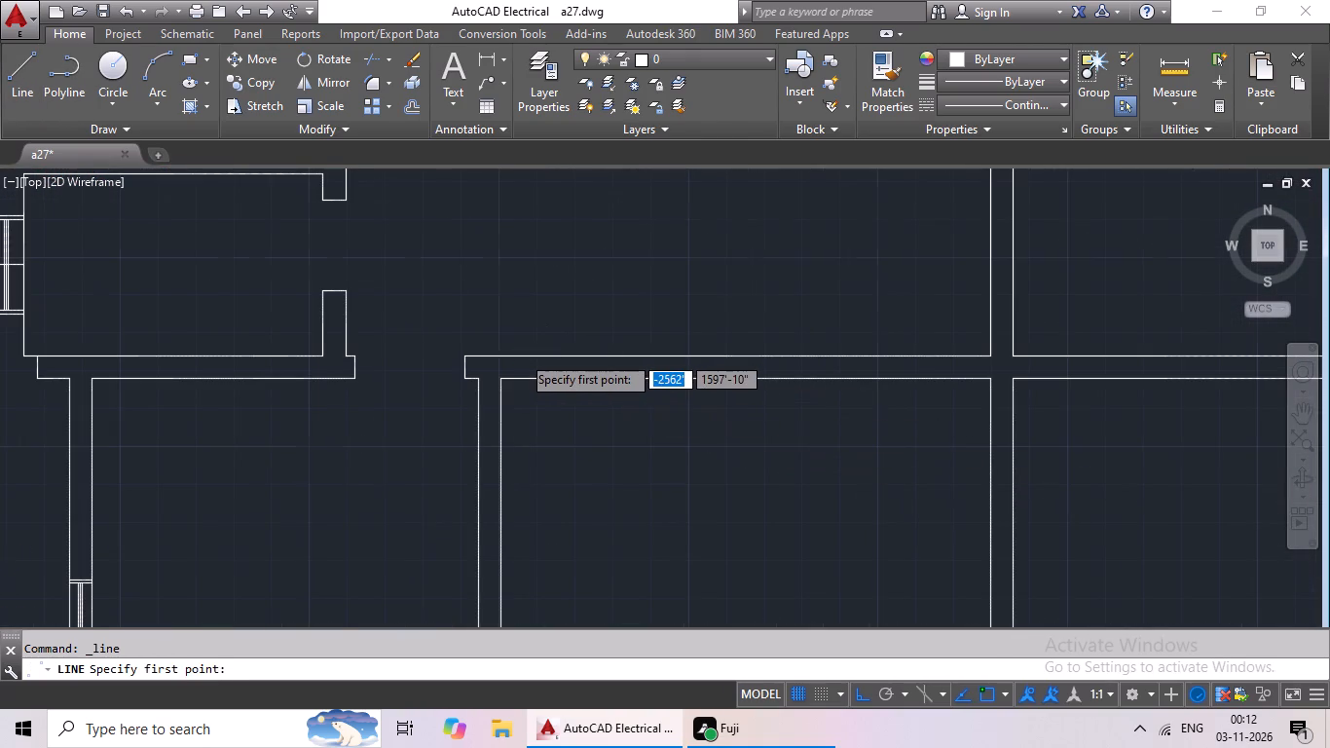
{"action": "scroll", "coordinate": [521, 355], "scroll_direction": "up", "scroll_amount": 2}
{"action": "left_click_drag", "start_coordinate": [524, 355], "coordinate": [525, 367]}
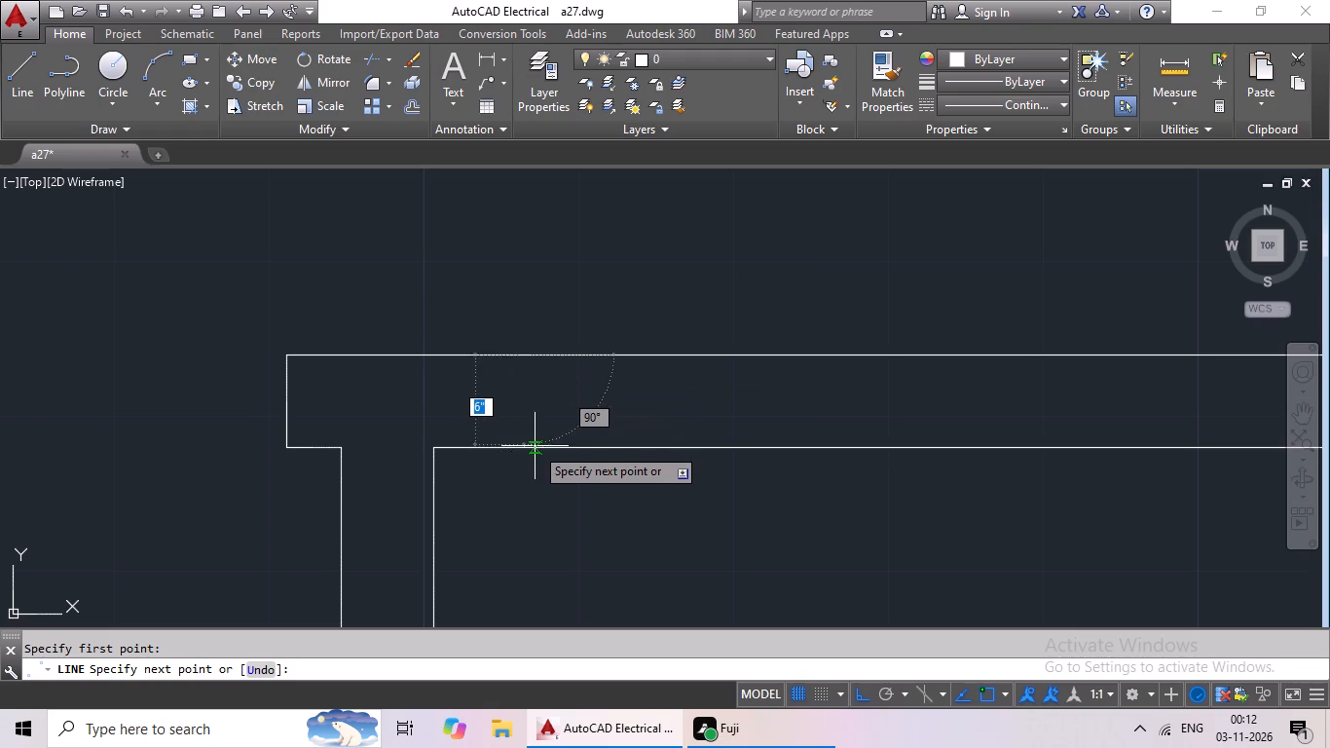
{"action": "left_click", "coordinate": [526, 451]}
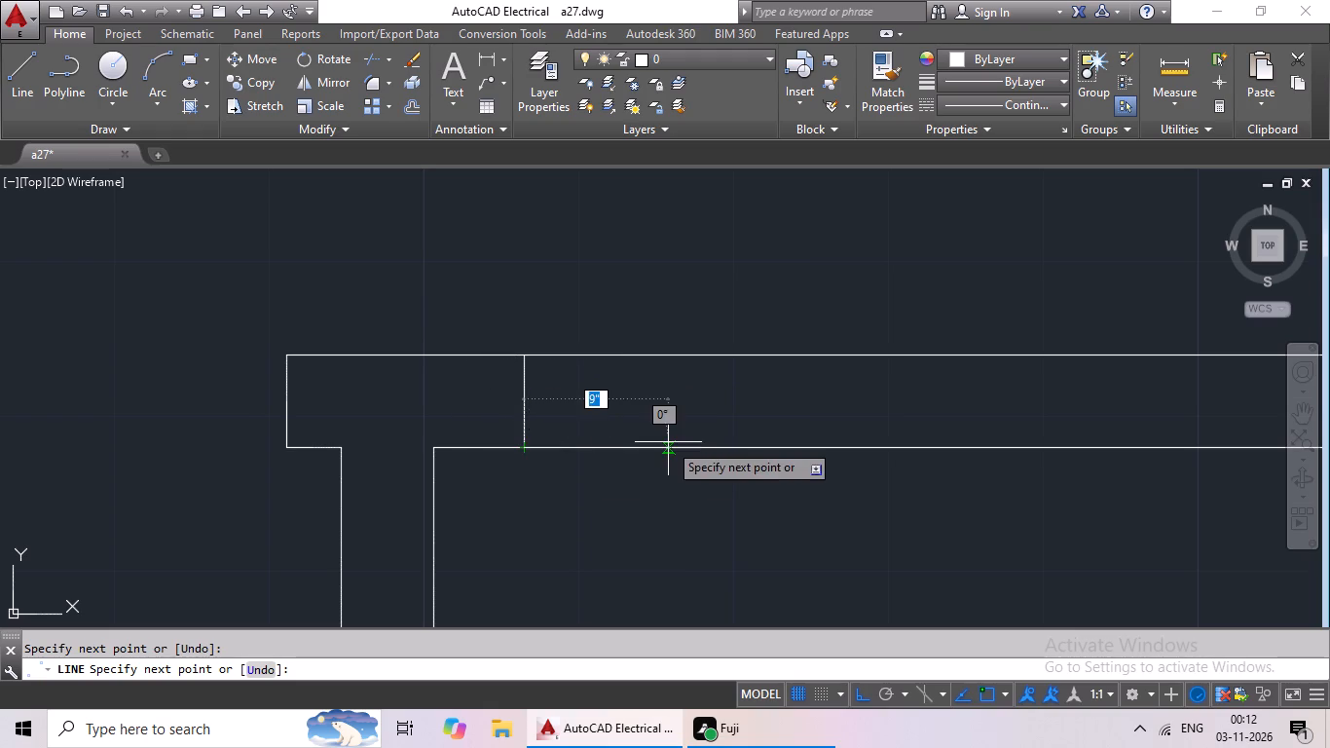
{"action": "key", "text": "Escape"}
{"action": "key", "text": "Escape"}
{"action": "key", "text": "Escape"}
Offset the new jamb line 3' to the east along the same bedroom's north wall.
{"action": "key", "text": "o"}
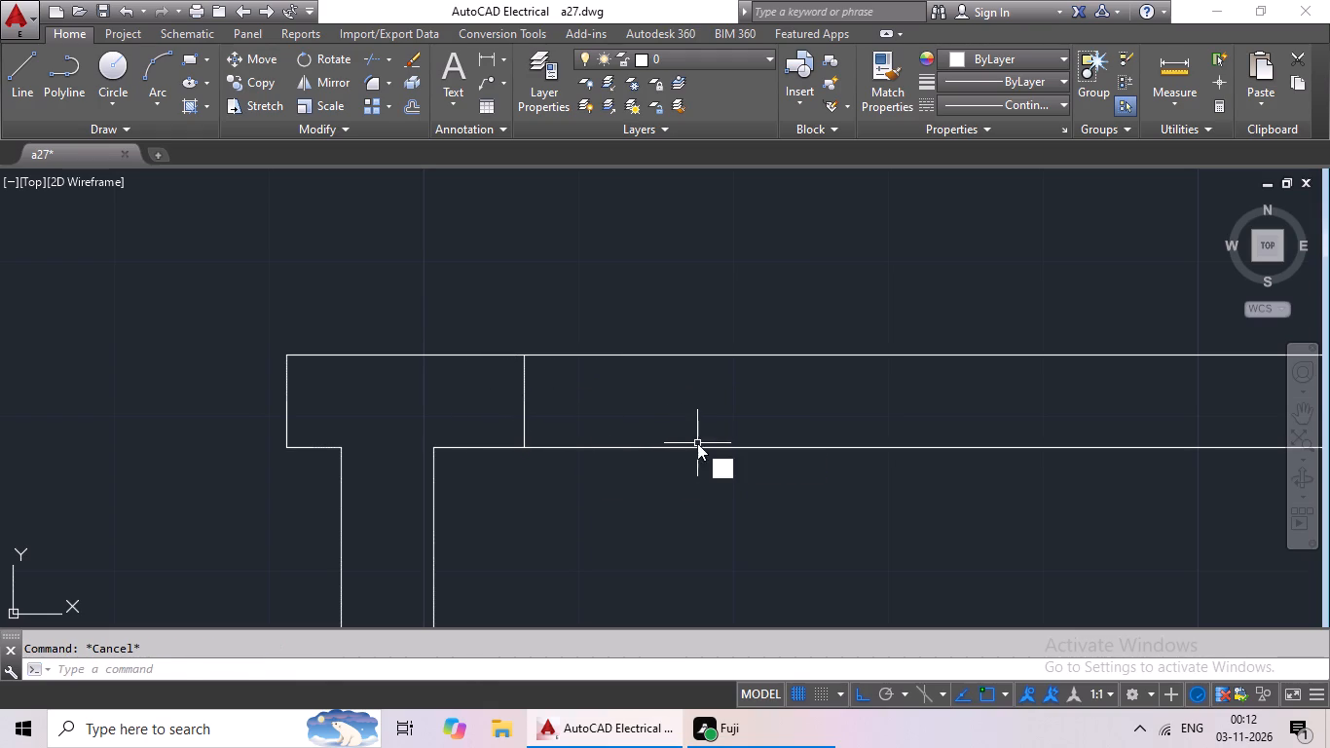
{"action": "key", "text": "Return"}
{"action": "type", "text": "3'"}
{"action": "key", "text": "Return"}
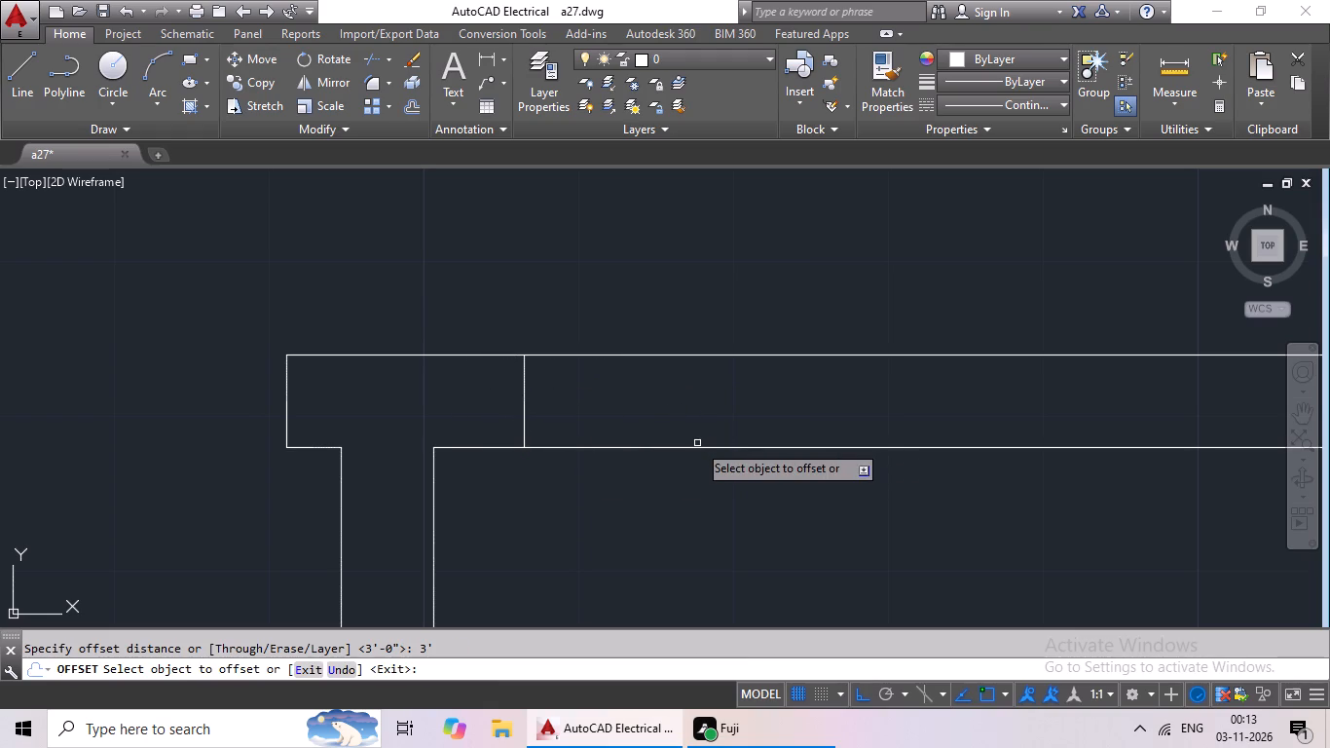
{"action": "left_click_drag", "start_coordinate": [524, 413], "coordinate": [541, 410]}
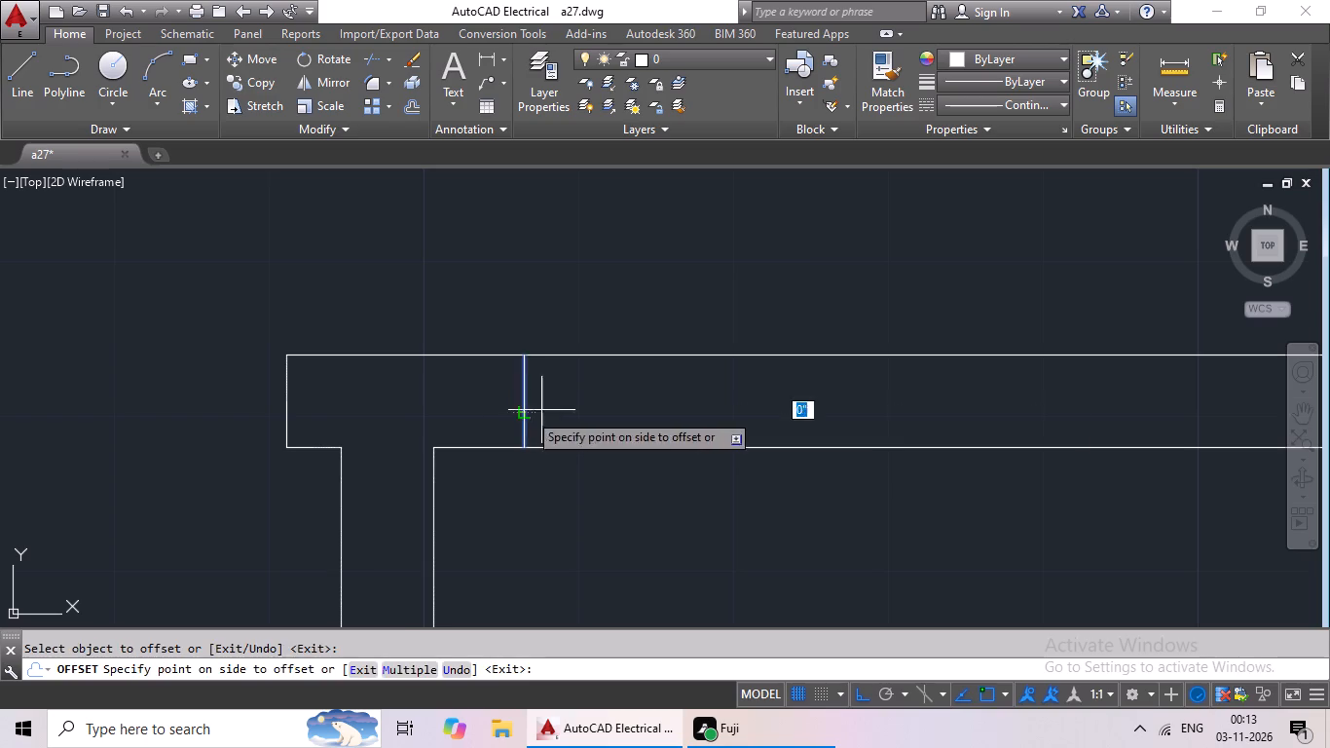
{"action": "left_click_drag", "start_coordinate": [541, 410], "coordinate": [591, 404]}
{"action": "left_click", "coordinate": [728, 418]}
{"action": "scroll", "coordinate": [744, 448], "scroll_direction": "down", "scroll_amount": 7}
{"action": "middle_click_drag", "start_coordinate": [738, 425], "coordinate": [723, 426]}
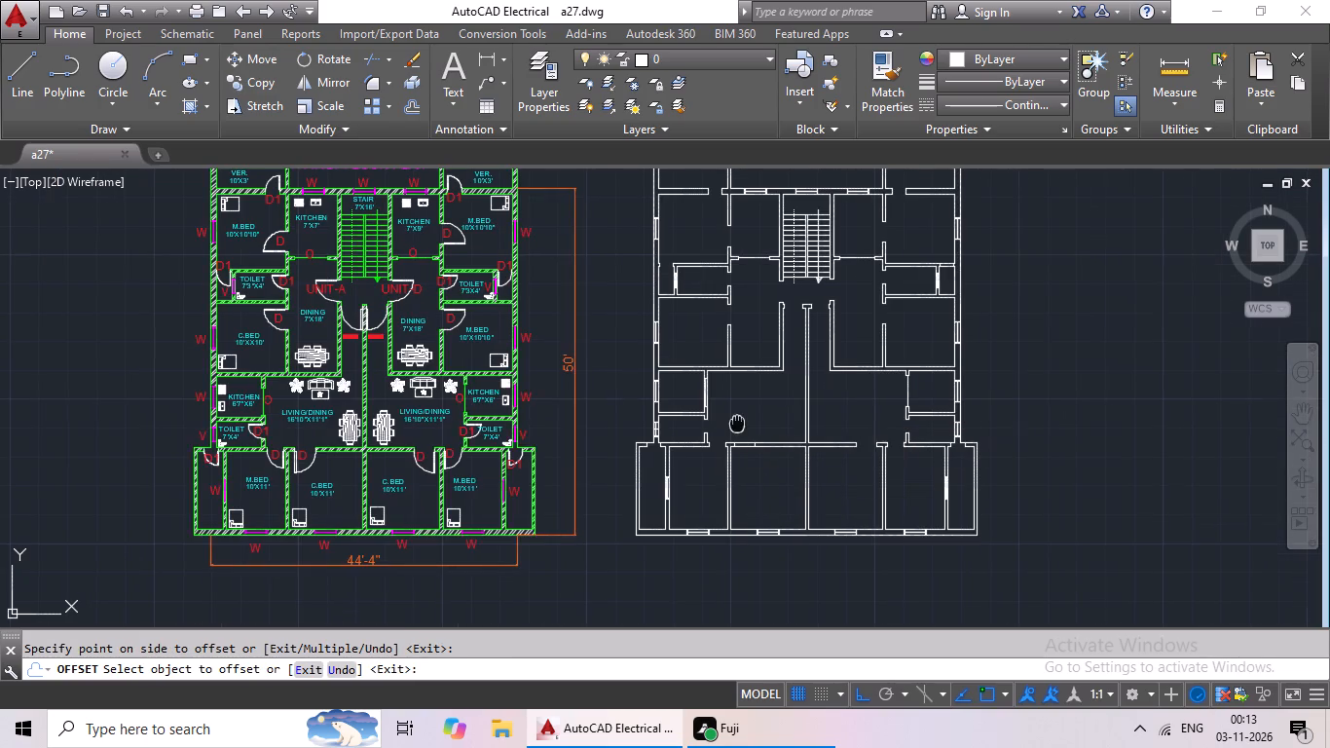
{"action": "middle_click_drag", "start_coordinate": [723, 426], "coordinate": [675, 437]}
{"action": "key", "text": "Escape"}
{"action": "key", "text": "Escape"}
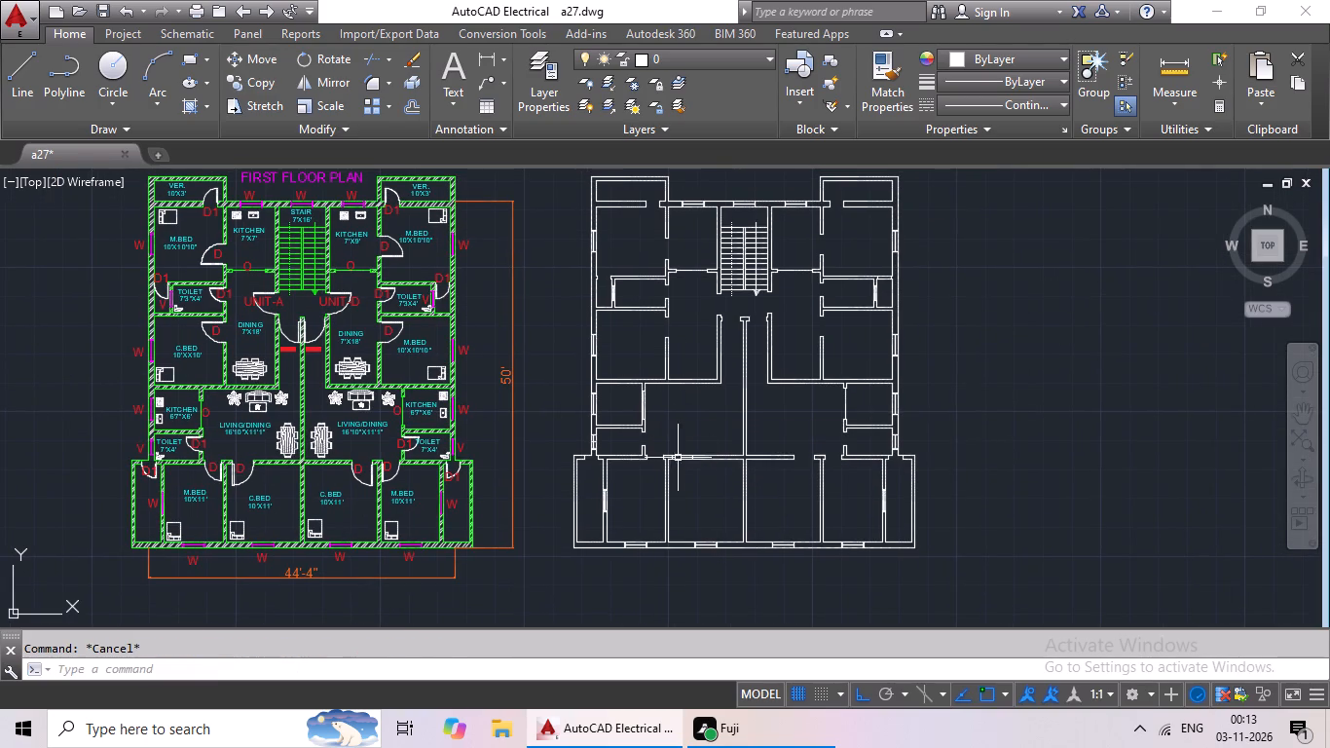
{"action": "key", "text": "Escape"}
{"action": "scroll", "coordinate": [686, 492], "scroll_direction": "up", "scroll_amount": 3}
{"action": "key", "text": "Escape"}
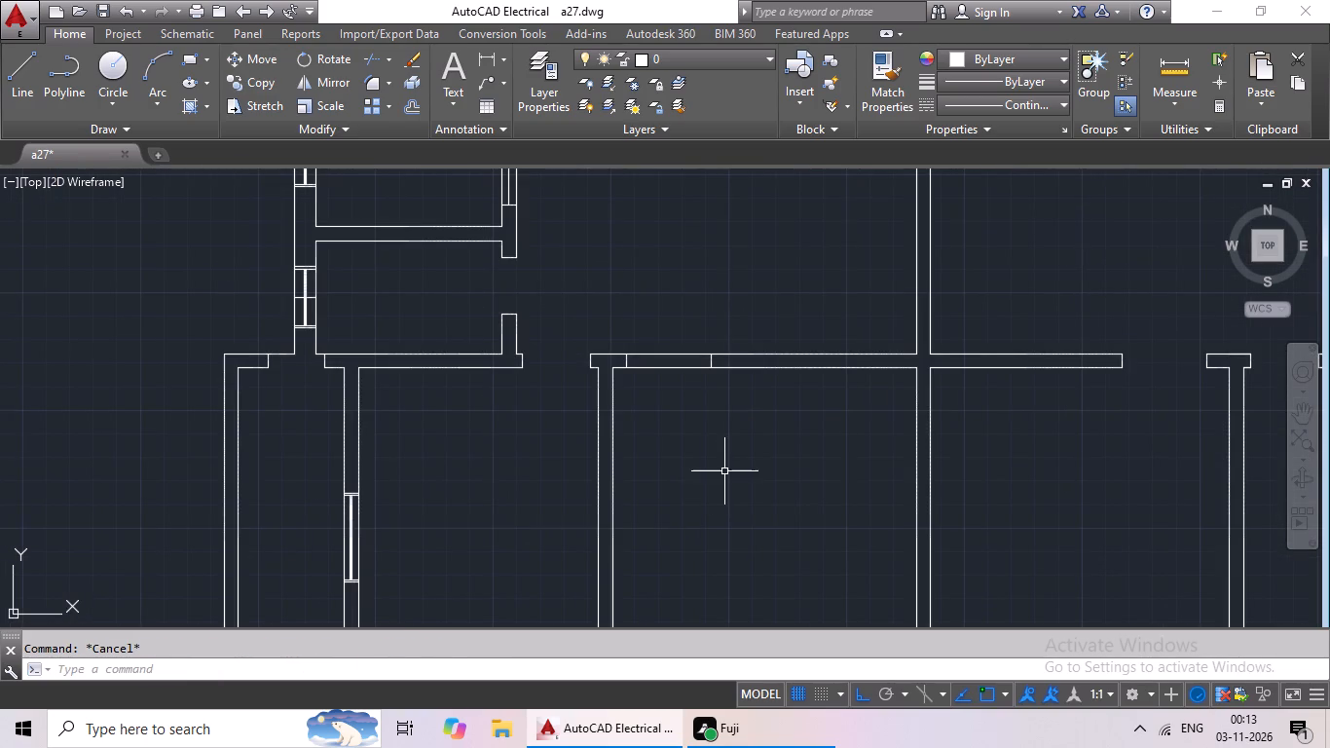
Trim both wall lines between the two new jamb lines to open the bedroom's doorway.
{"action": "type", "text": "tr"}
{"action": "key", "text": "space"}
{"action": "key", "text": "space"}
{"action": "scroll", "coordinate": [688, 362], "scroll_direction": "up", "scroll_amount": 2}
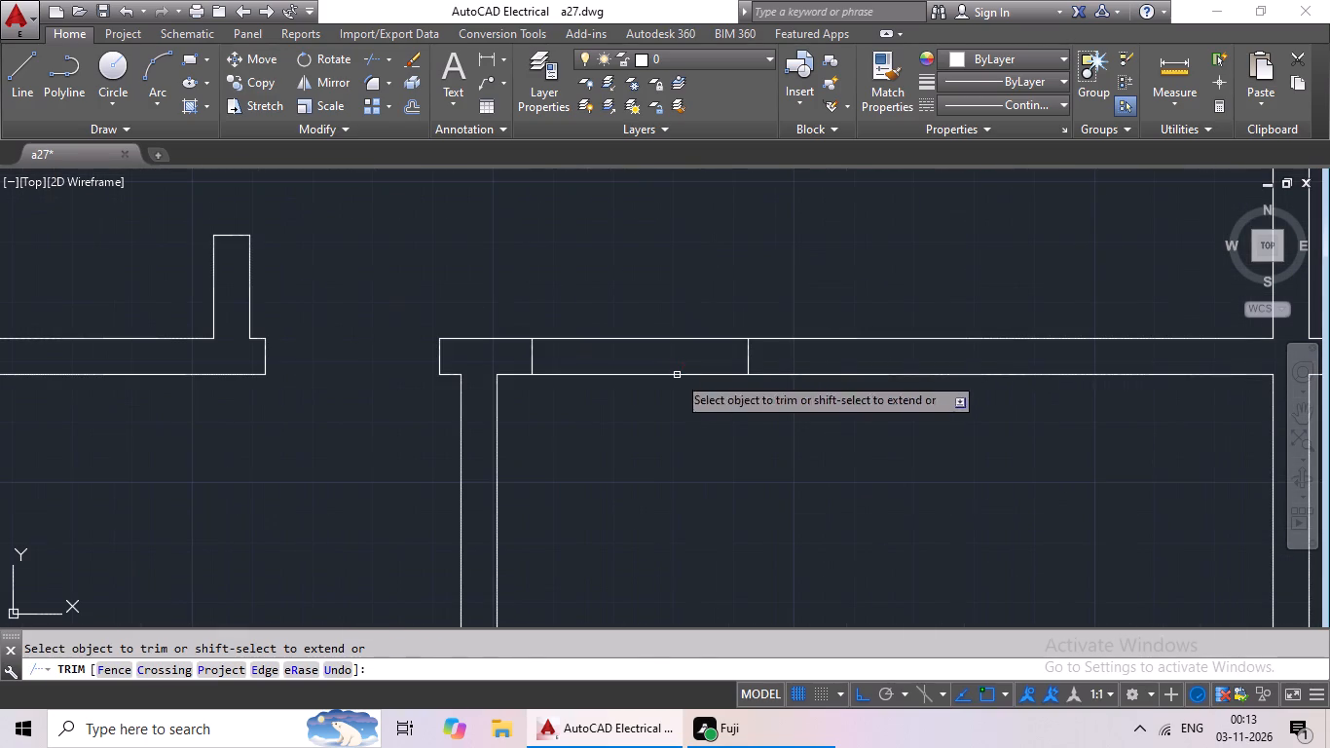
{"action": "left_click_drag", "start_coordinate": [708, 295], "coordinate": [640, 427]}
{"action": "left_click", "coordinate": [639, 423]}
{"action": "scroll", "coordinate": [693, 389], "scroll_direction": "down", "scroll_amount": 4}
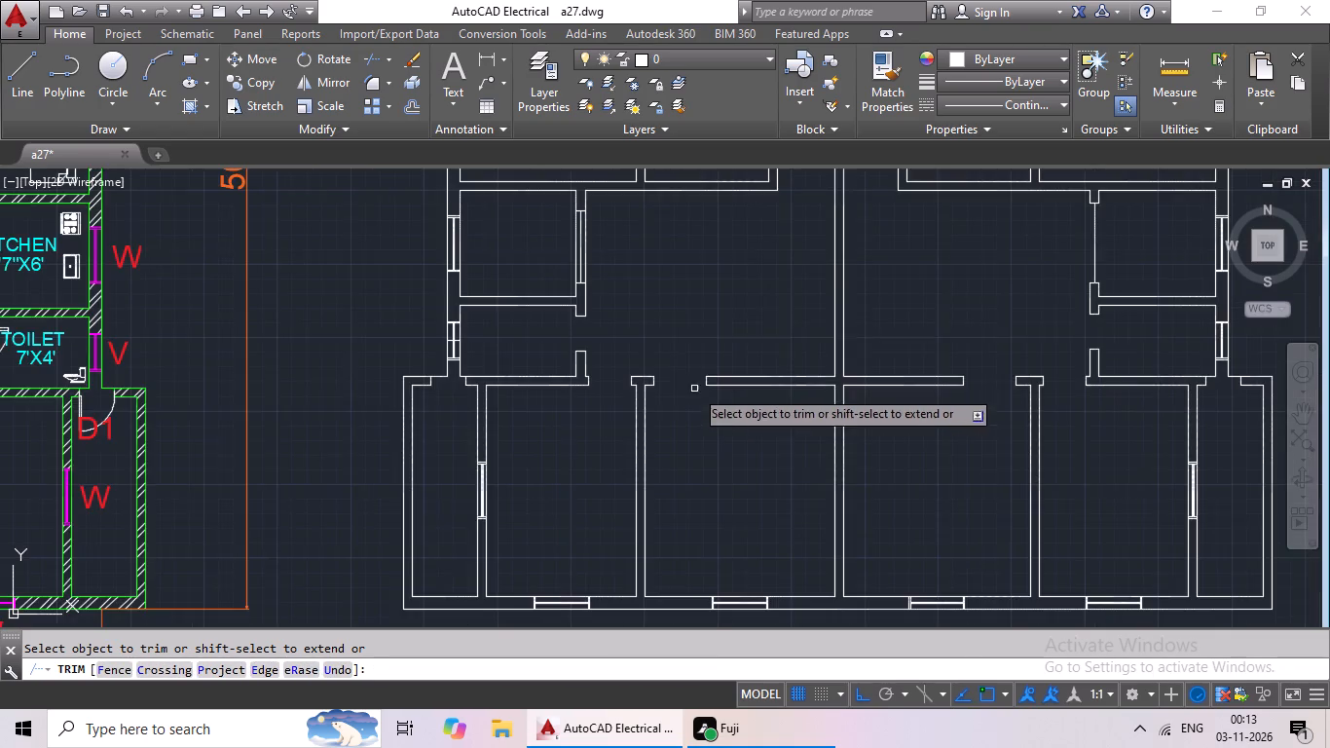
{"action": "middle_click_drag", "start_coordinate": [701, 301], "coordinate": [661, 415]}
{"action": "scroll", "coordinate": [631, 426], "scroll_direction": "down", "scroll_amount": 1}
{"action": "key", "text": "Escape"}
{"action": "key", "text": "Escape"}
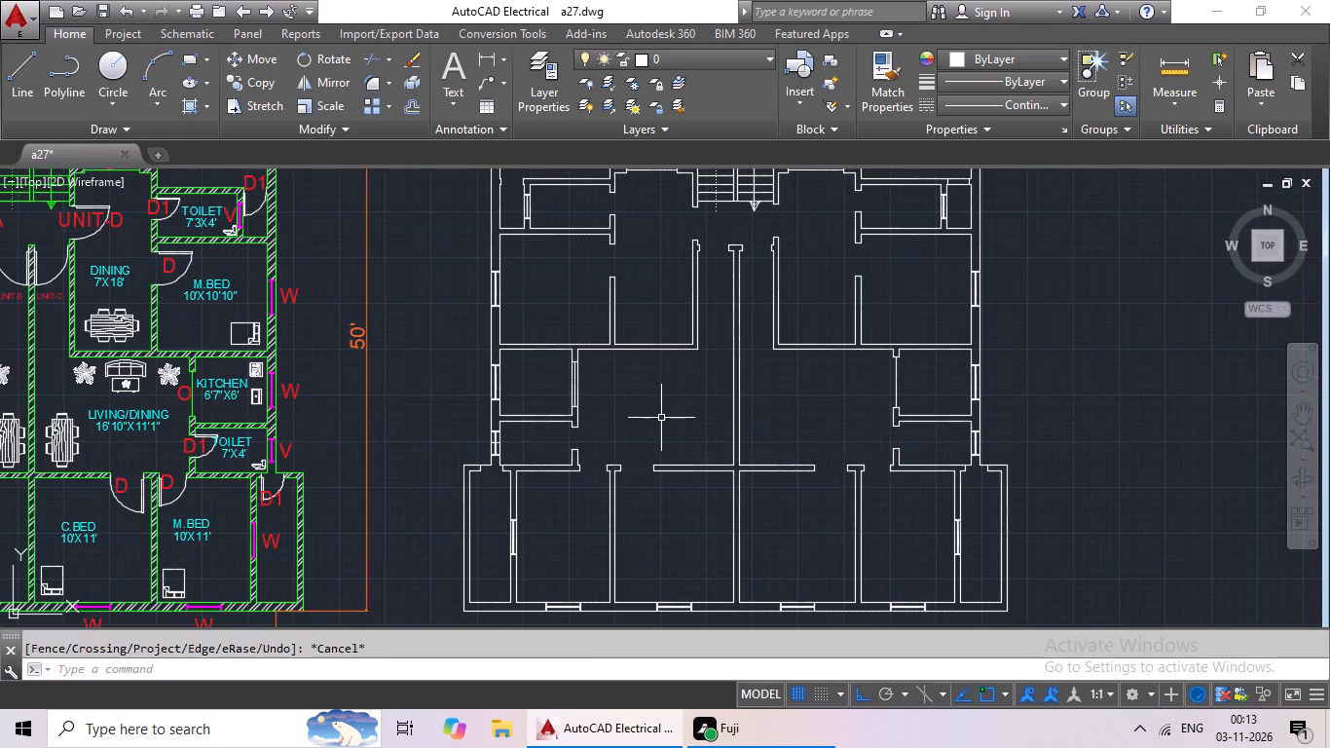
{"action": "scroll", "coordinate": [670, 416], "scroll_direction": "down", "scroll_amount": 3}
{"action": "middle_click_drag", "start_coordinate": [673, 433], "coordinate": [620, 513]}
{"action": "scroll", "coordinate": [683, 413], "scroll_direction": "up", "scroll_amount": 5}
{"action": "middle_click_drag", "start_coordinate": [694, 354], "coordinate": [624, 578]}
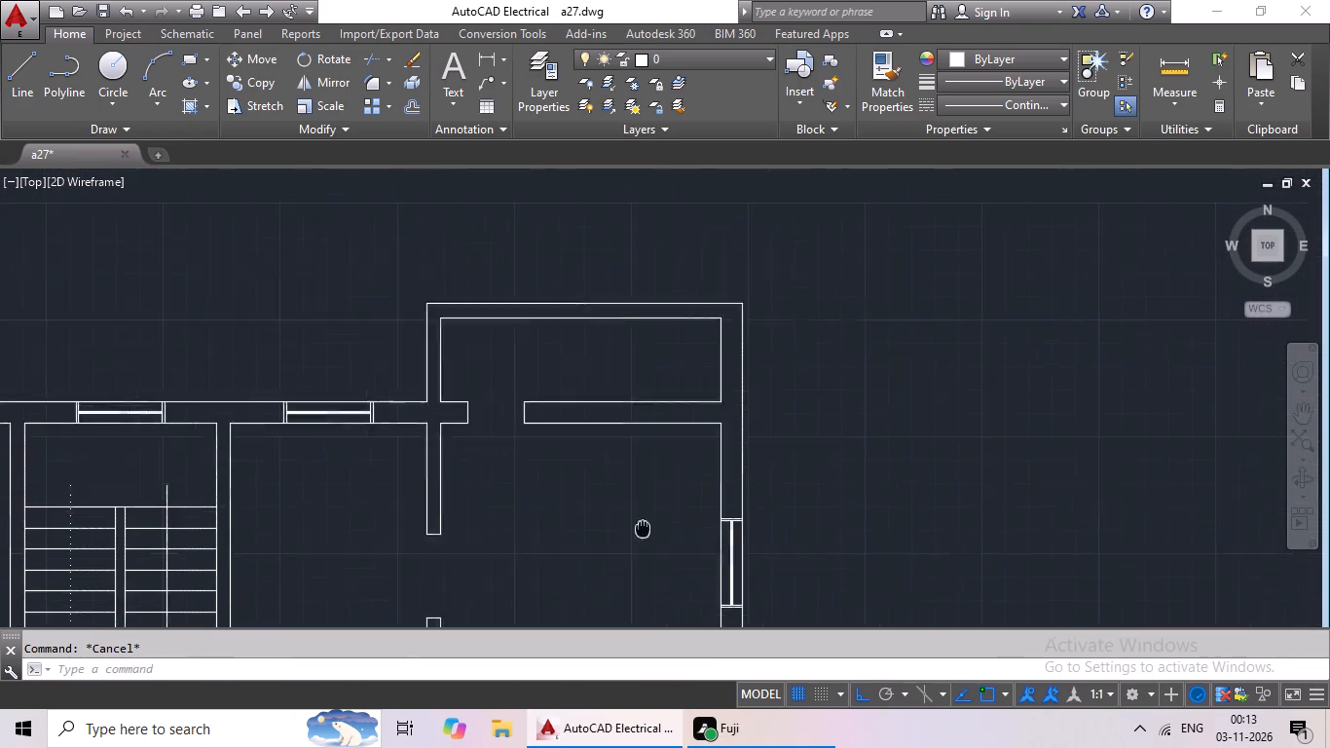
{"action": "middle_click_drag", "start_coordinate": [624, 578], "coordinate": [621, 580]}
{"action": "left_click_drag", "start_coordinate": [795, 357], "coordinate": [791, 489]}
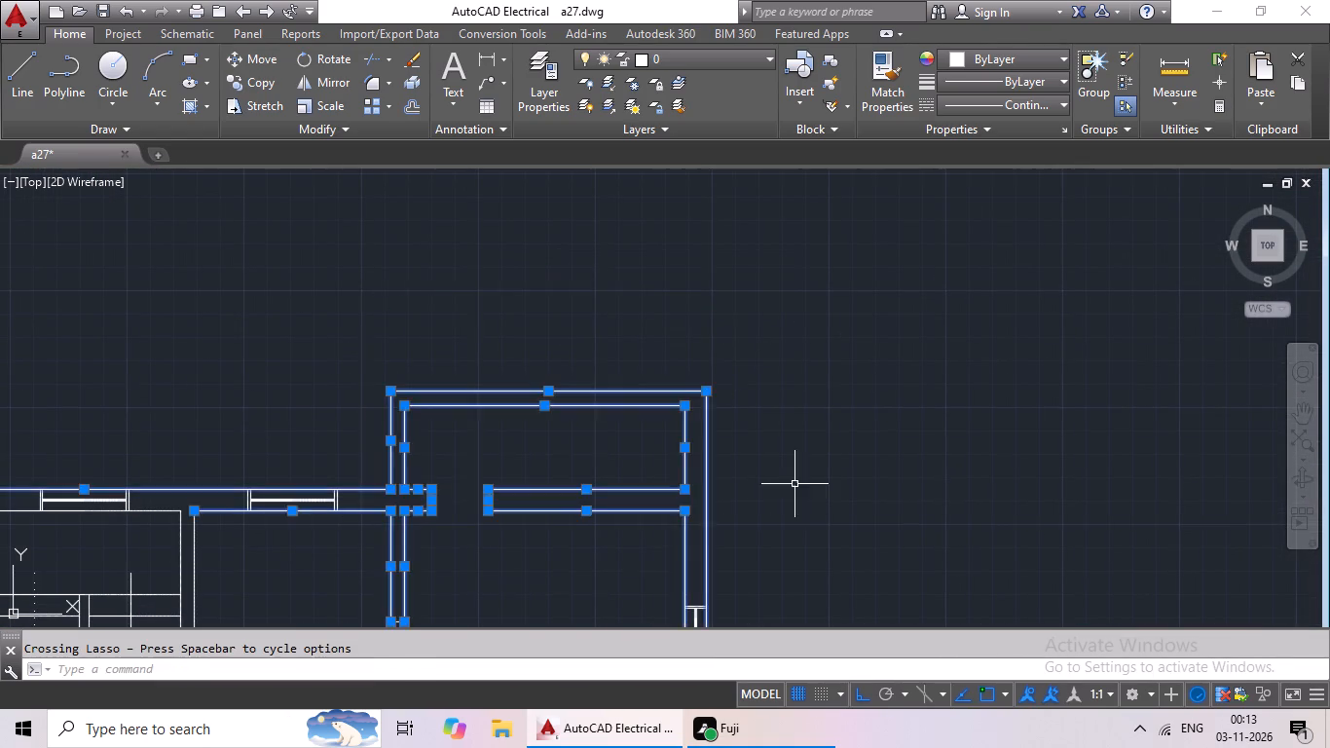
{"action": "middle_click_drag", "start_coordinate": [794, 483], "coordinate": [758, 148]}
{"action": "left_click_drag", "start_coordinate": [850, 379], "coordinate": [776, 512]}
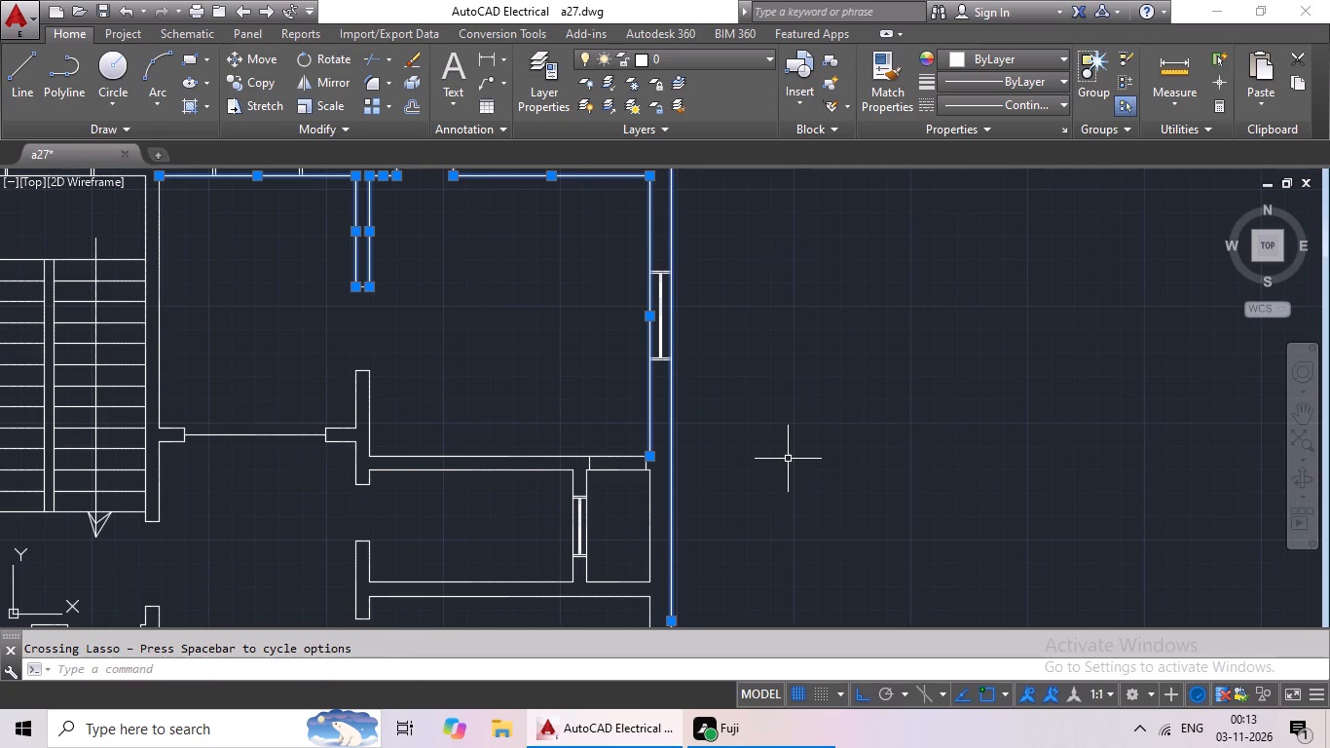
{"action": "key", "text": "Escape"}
Trim both wall lines between the two jambs in the north wall of the side strip beside the northeast toilet.
{"action": "key", "text": "t"}
{"action": "key", "text": "r"}
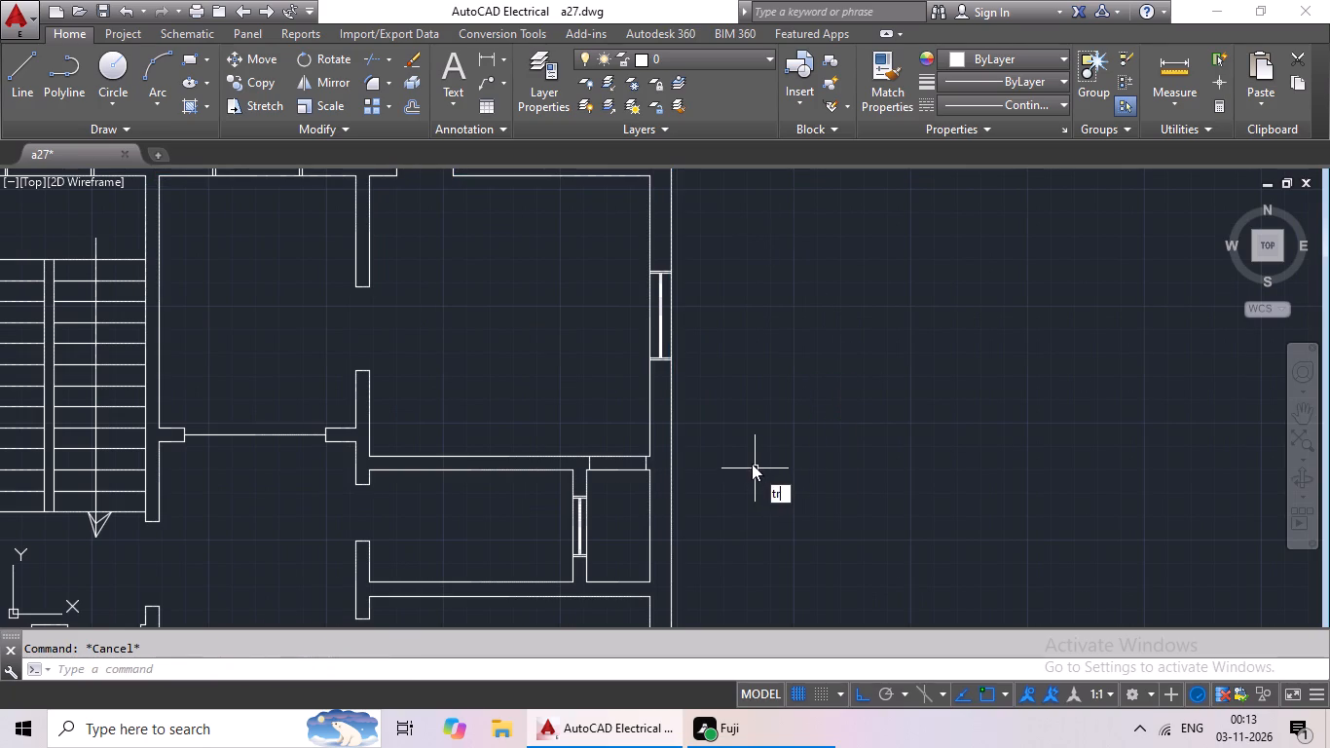
{"action": "key", "text": "space"}
{"action": "key", "text": "space"}
{"action": "scroll", "coordinate": [615, 467], "scroll_direction": "up", "scroll_amount": 3}
{"action": "left_click_drag", "start_coordinate": [646, 380], "coordinate": [586, 566]}
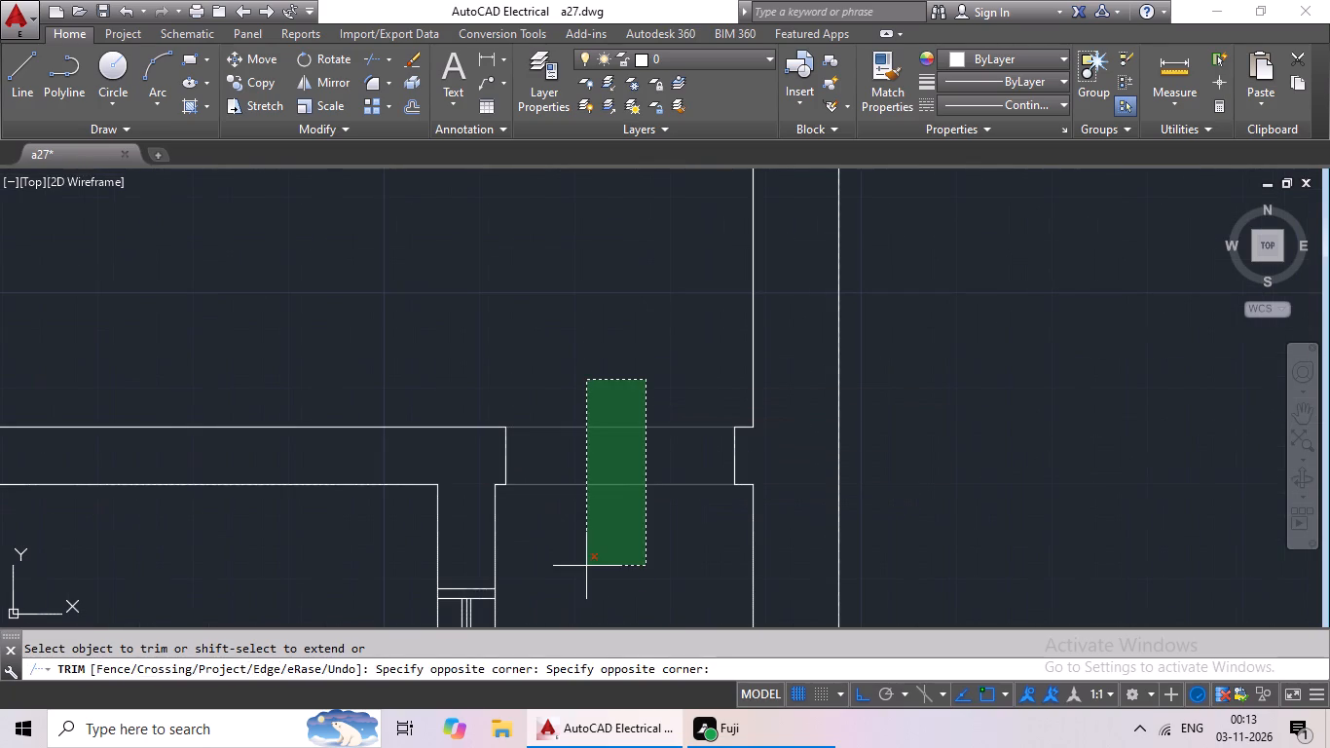
{"action": "left_click_drag", "start_coordinate": [586, 566], "coordinate": [586, 560]}
{"action": "scroll", "coordinate": [624, 505], "scroll_direction": "down", "scroll_amount": 7}
{"action": "key", "text": "Escape"}
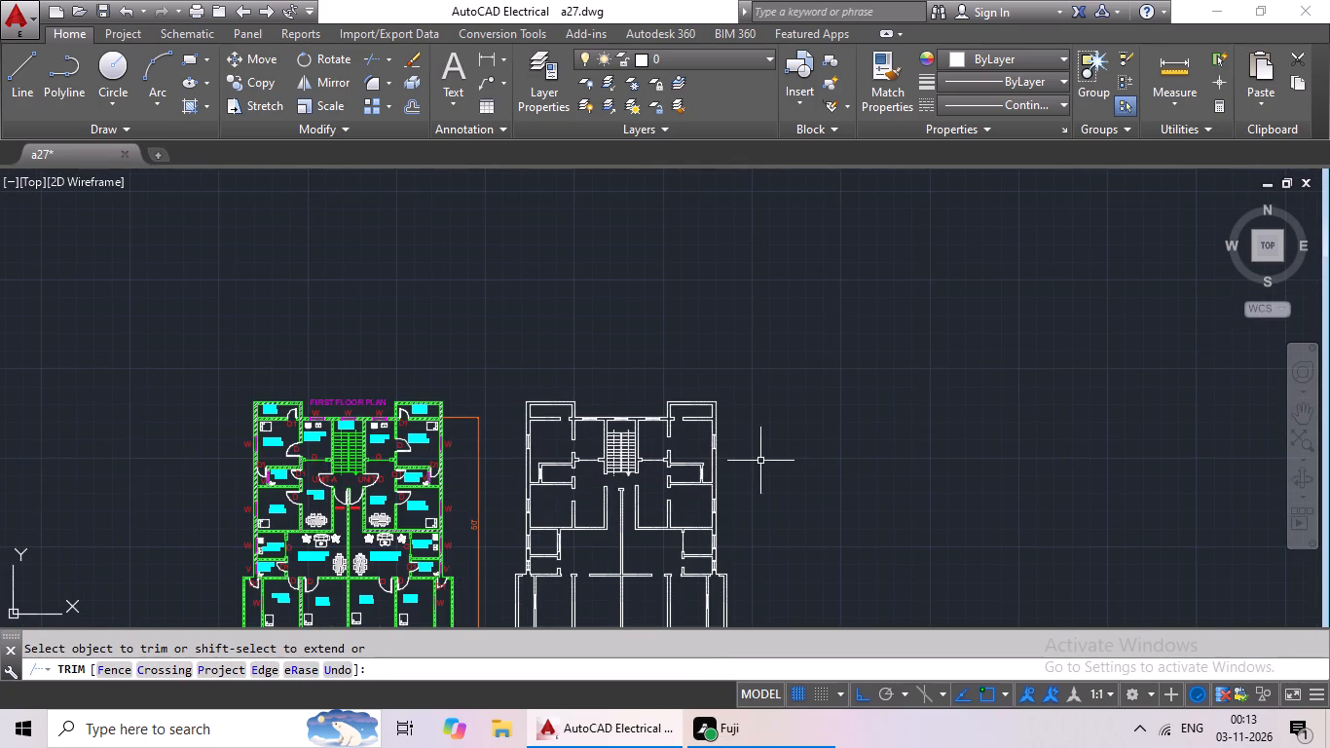
{"action": "key", "text": "Escape"}
{"action": "key", "text": "Escape"}
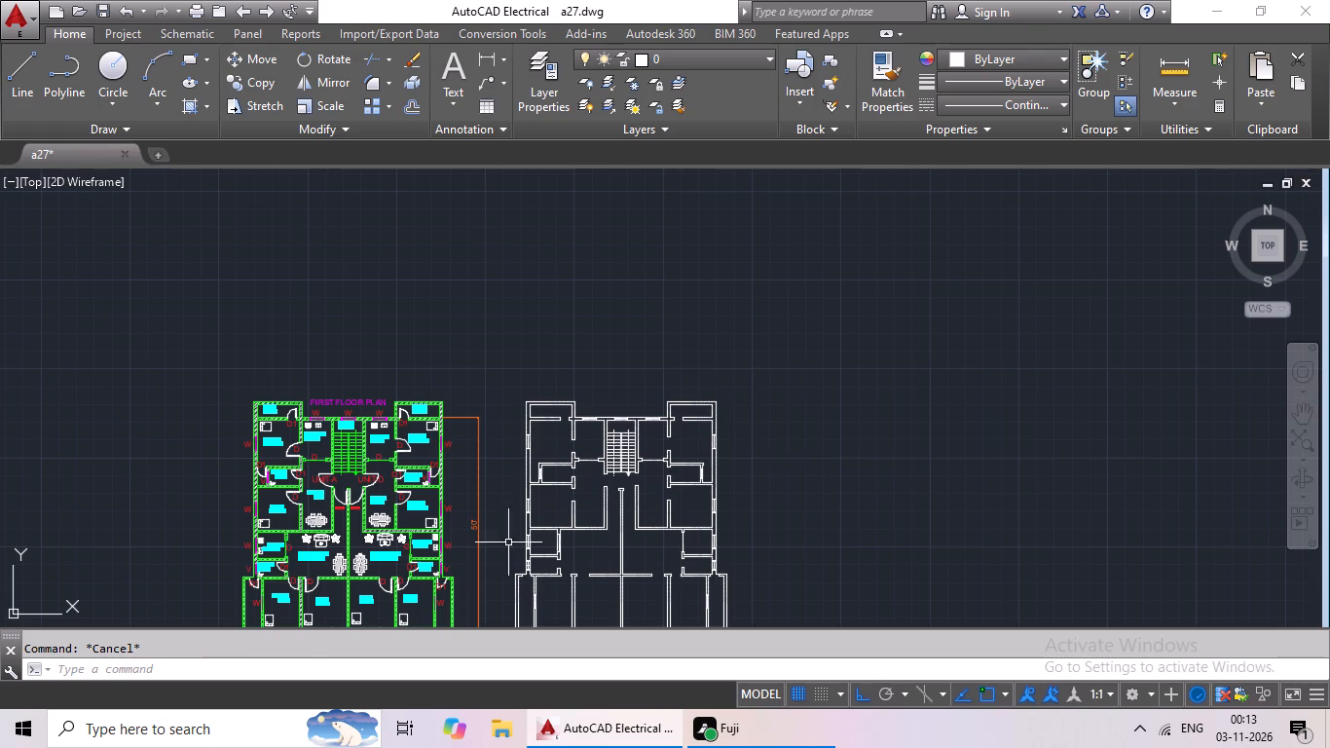
Select the northeast veranda's walls with the adjoining north, east and partition wall lines of the northeast bedroom.
{"action": "scroll", "coordinate": [553, 528], "scroll_direction": "up", "scroll_amount": 4}
{"action": "scroll", "coordinate": [565, 516], "scroll_direction": "down", "scroll_amount": 1}
{"action": "middle_click_drag", "start_coordinate": [536, 439], "coordinate": [518, 552]}
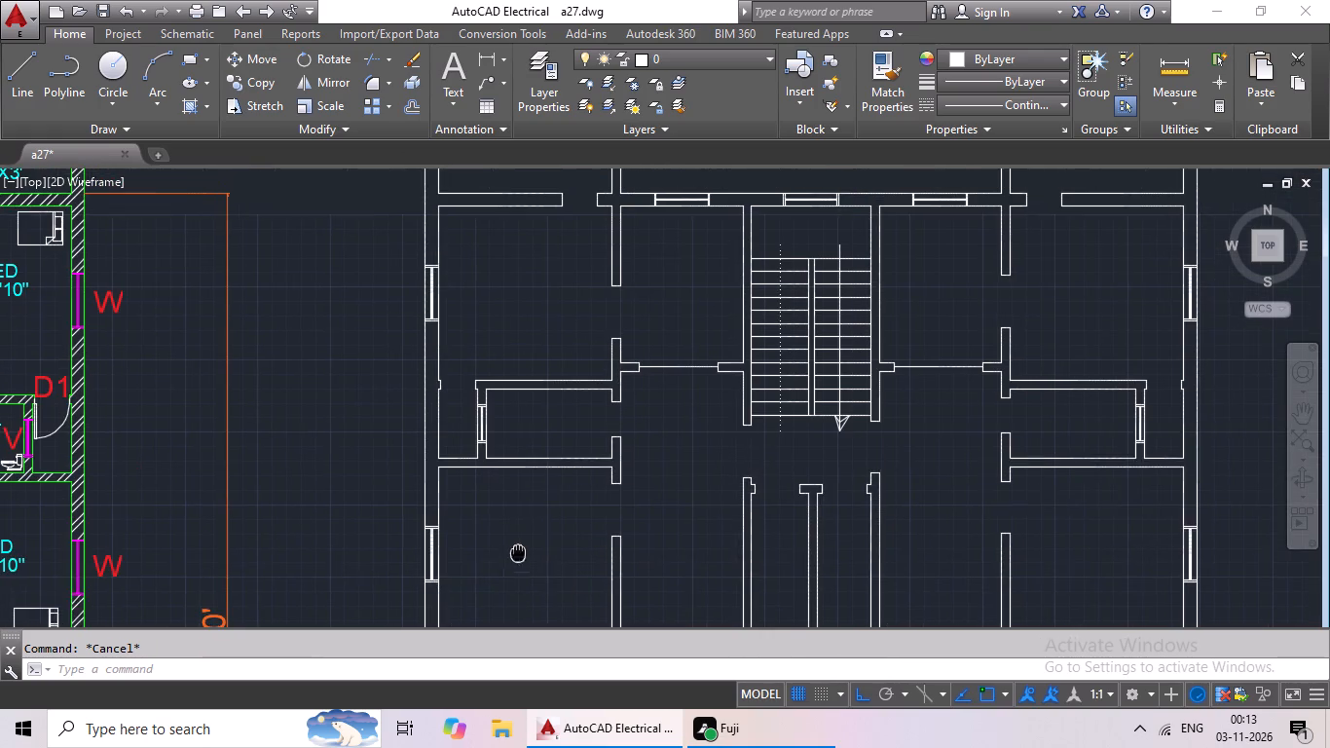
{"action": "middle_click_drag", "start_coordinate": [523, 526], "coordinate": [308, 623]}
{"action": "middle_click_drag", "start_coordinate": [861, 420], "coordinate": [609, 528]}
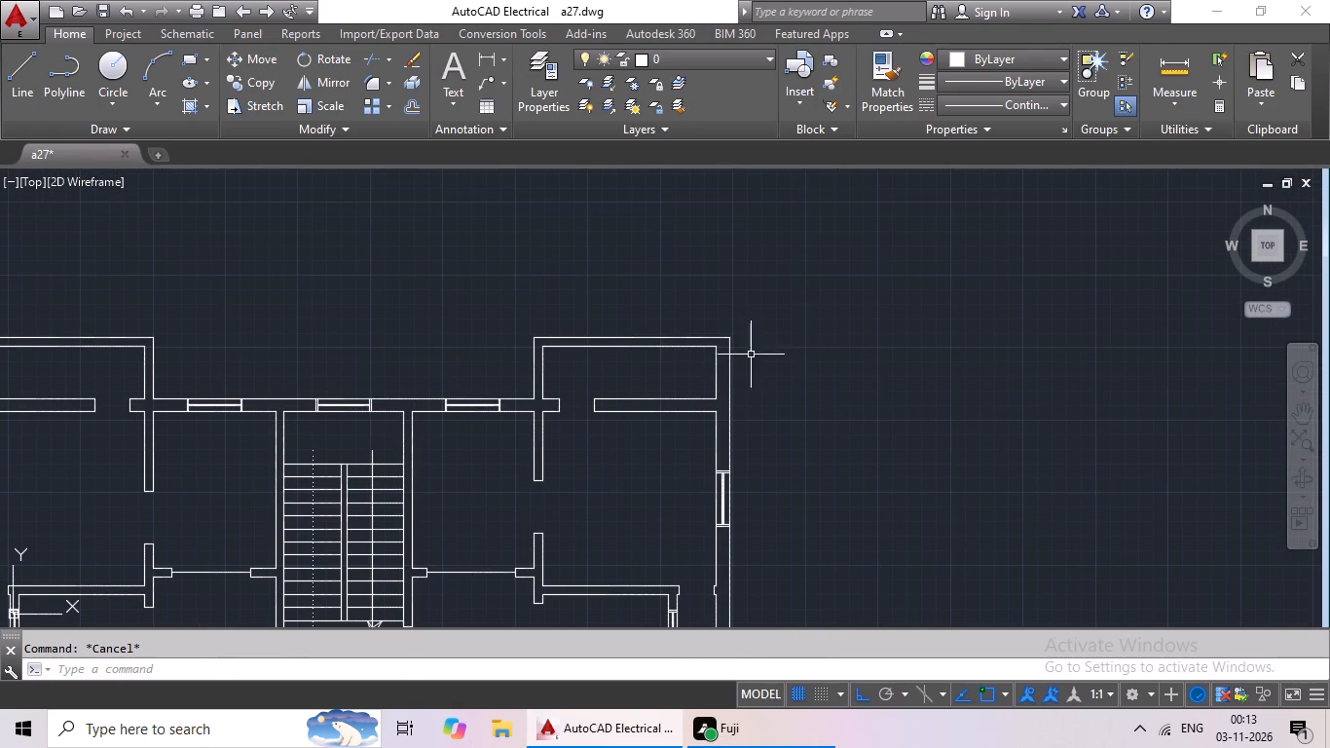
{"action": "left_click_drag", "start_coordinate": [836, 324], "coordinate": [632, 494]}
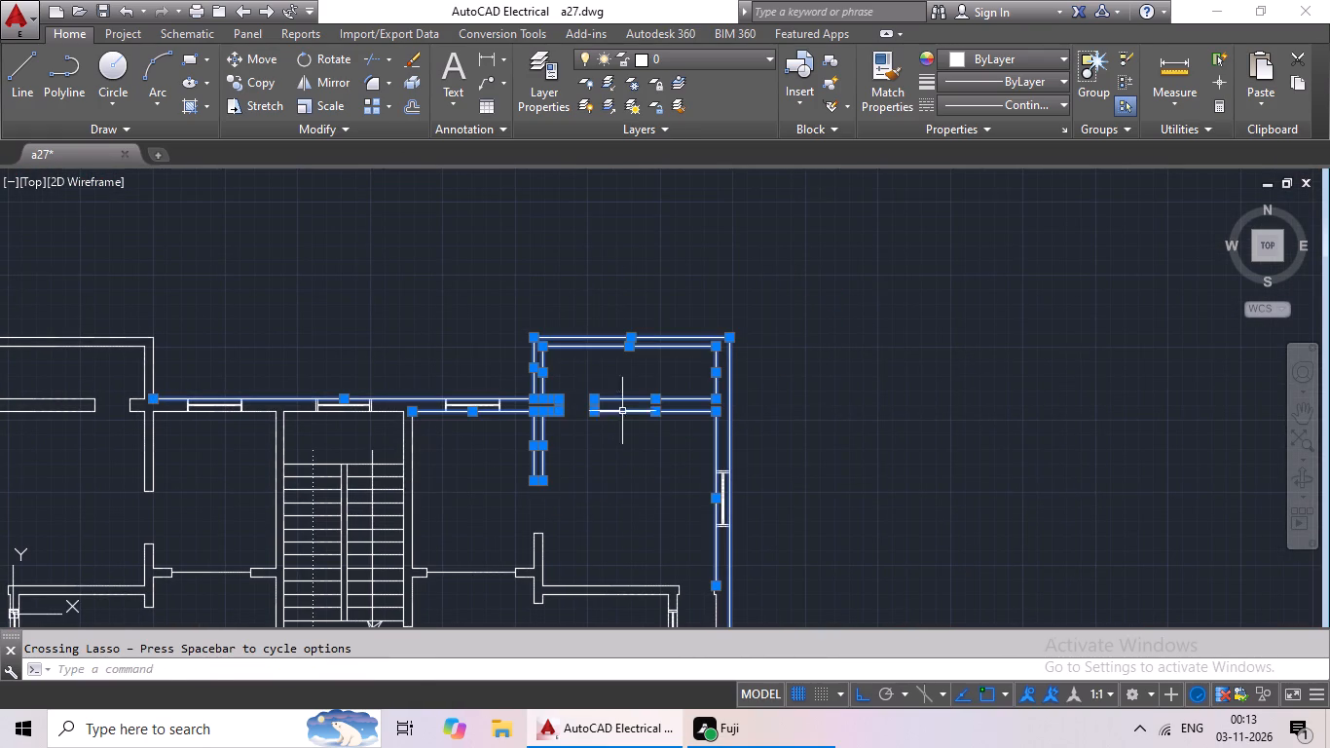
{"action": "left_click_drag", "start_coordinate": [651, 276], "coordinate": [612, 495]}
{"action": "middle_click_drag", "start_coordinate": [622, 489], "coordinate": [577, 255]}
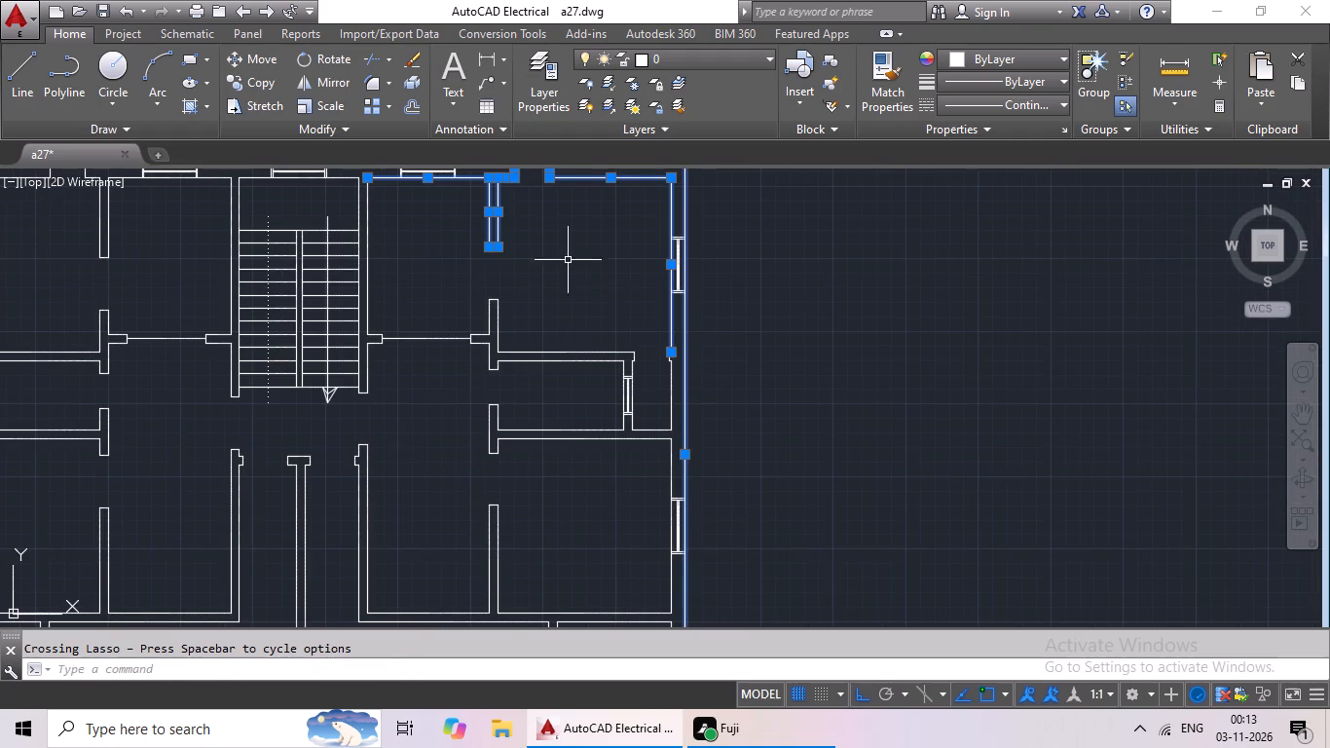
Add the northeast kitchen opening, the toilet's walls and the adjacent side strip's walls and east jamb to the selection.
{"action": "left_click_drag", "start_coordinate": [590, 255], "coordinate": [446, 319]}
{"action": "left_click_drag", "start_coordinate": [526, 312], "coordinate": [438, 300]}
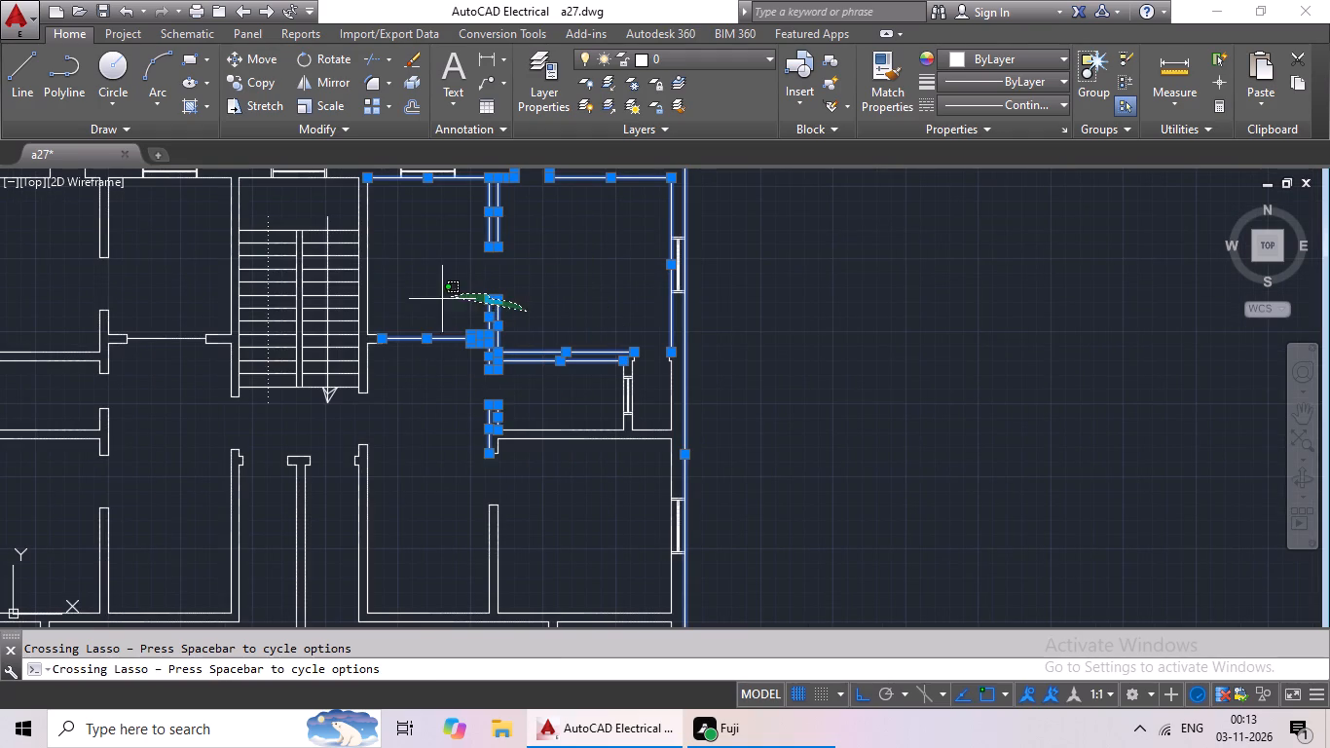
{"action": "left_click_drag", "start_coordinate": [438, 300], "coordinate": [573, 443]}
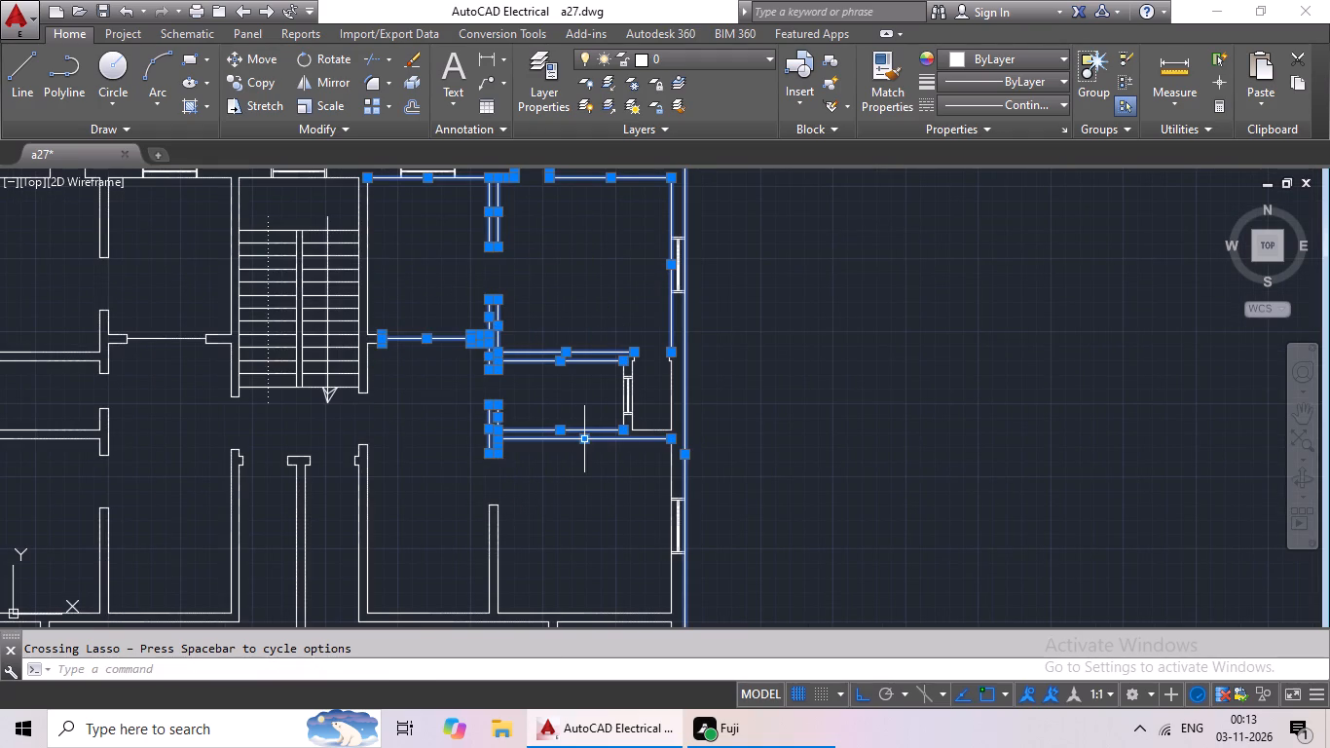
{"action": "scroll", "coordinate": [658, 442], "scroll_direction": "up", "scroll_amount": 3}
{"action": "left_click_drag", "start_coordinate": [647, 343], "coordinate": [387, 377]}
{"action": "middle_click_drag", "start_coordinate": [594, 323], "coordinate": [544, 398]}
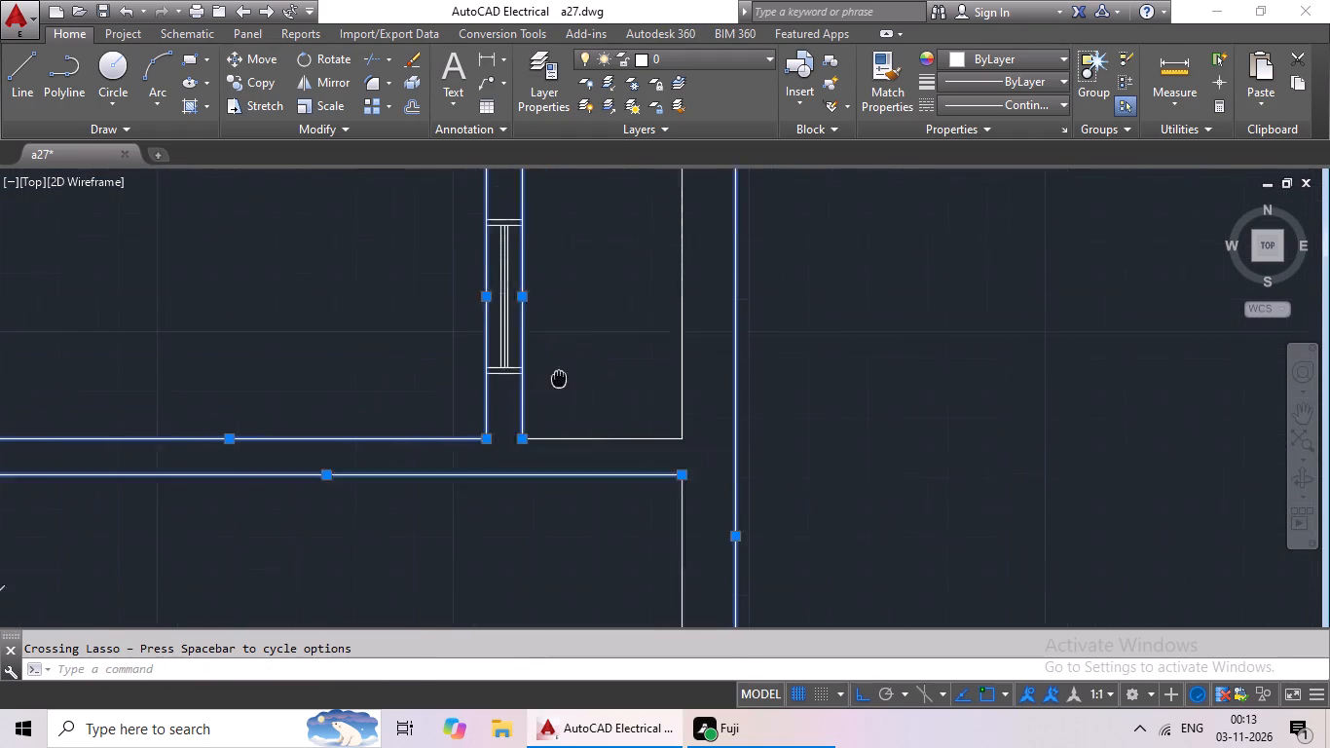
{"action": "middle_click_drag", "start_coordinate": [544, 398], "coordinate": [503, 450]}
{"action": "left_click_drag", "start_coordinate": [845, 345], "coordinate": [533, 373]}
{"action": "left_click_drag", "start_coordinate": [526, 425], "coordinate": [485, 592]}
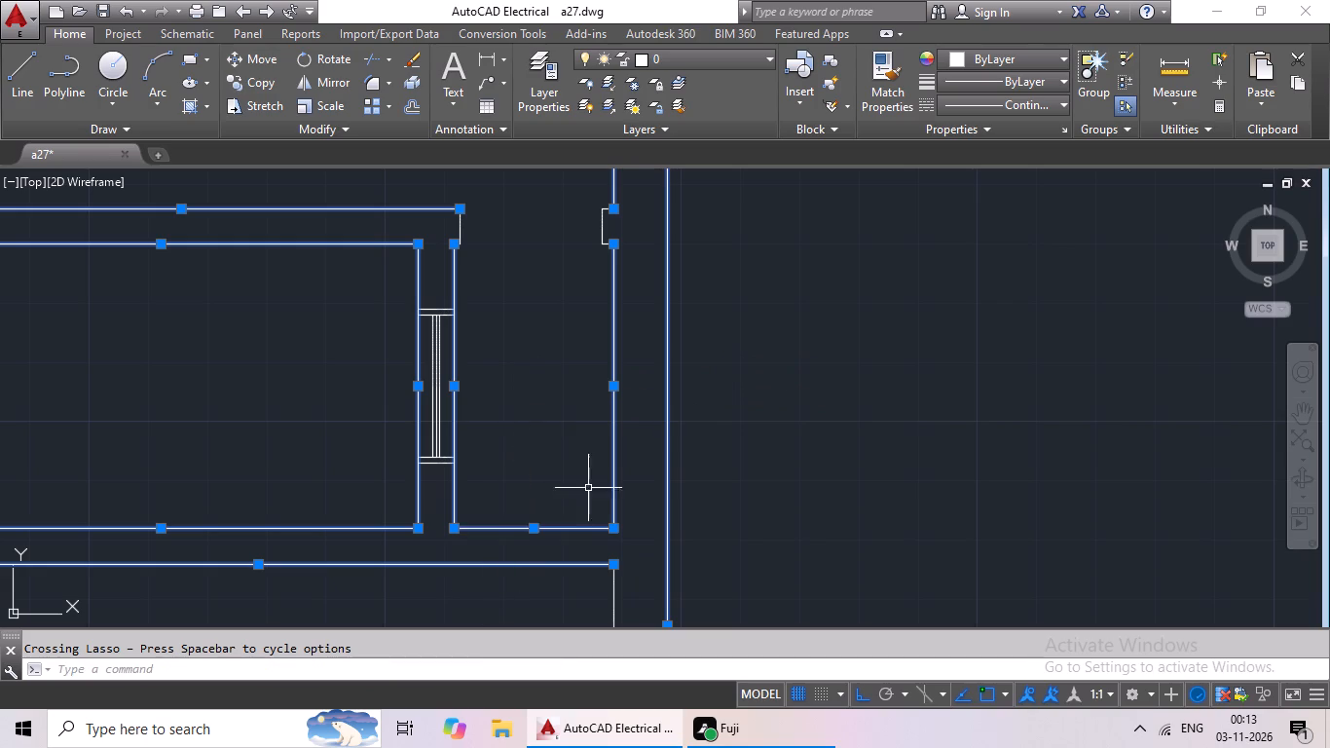
{"action": "middle_click_drag", "start_coordinate": [574, 393], "coordinate": [540, 542]}
{"action": "left_click_drag", "start_coordinate": [784, 301], "coordinate": [701, 441]}
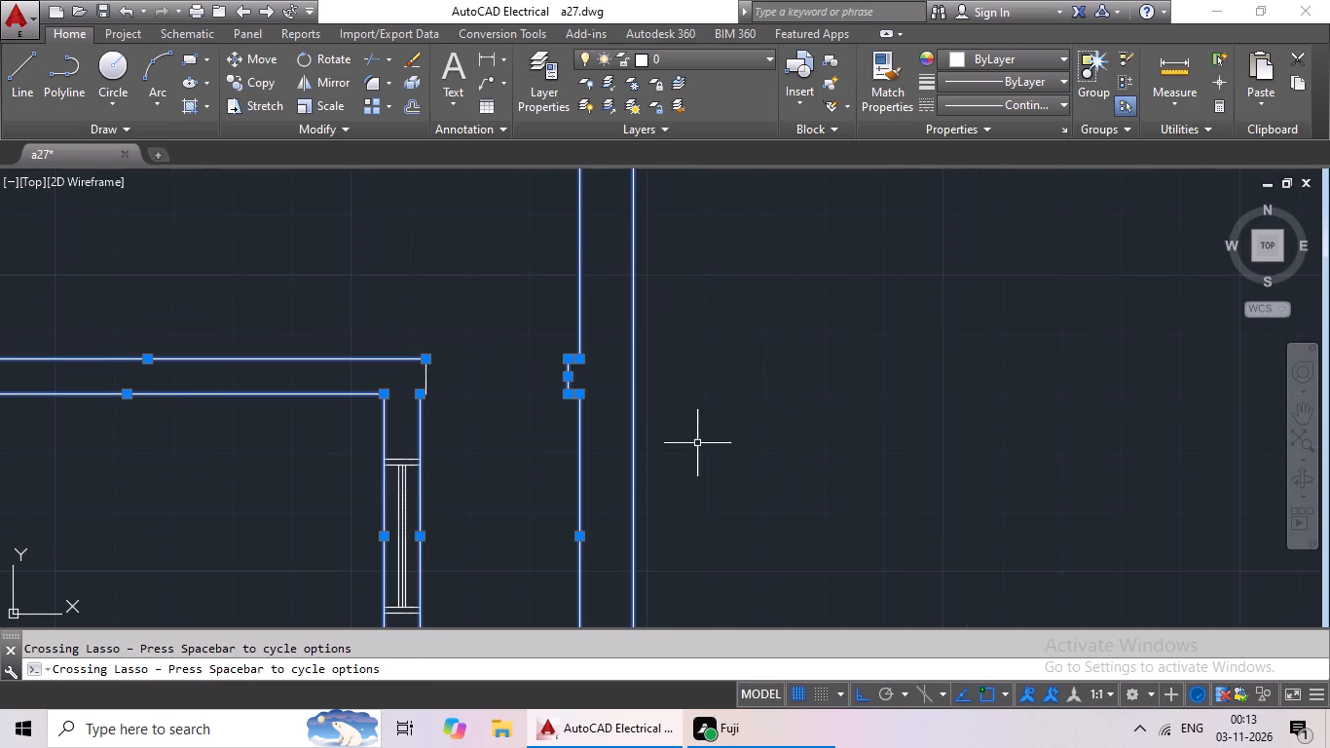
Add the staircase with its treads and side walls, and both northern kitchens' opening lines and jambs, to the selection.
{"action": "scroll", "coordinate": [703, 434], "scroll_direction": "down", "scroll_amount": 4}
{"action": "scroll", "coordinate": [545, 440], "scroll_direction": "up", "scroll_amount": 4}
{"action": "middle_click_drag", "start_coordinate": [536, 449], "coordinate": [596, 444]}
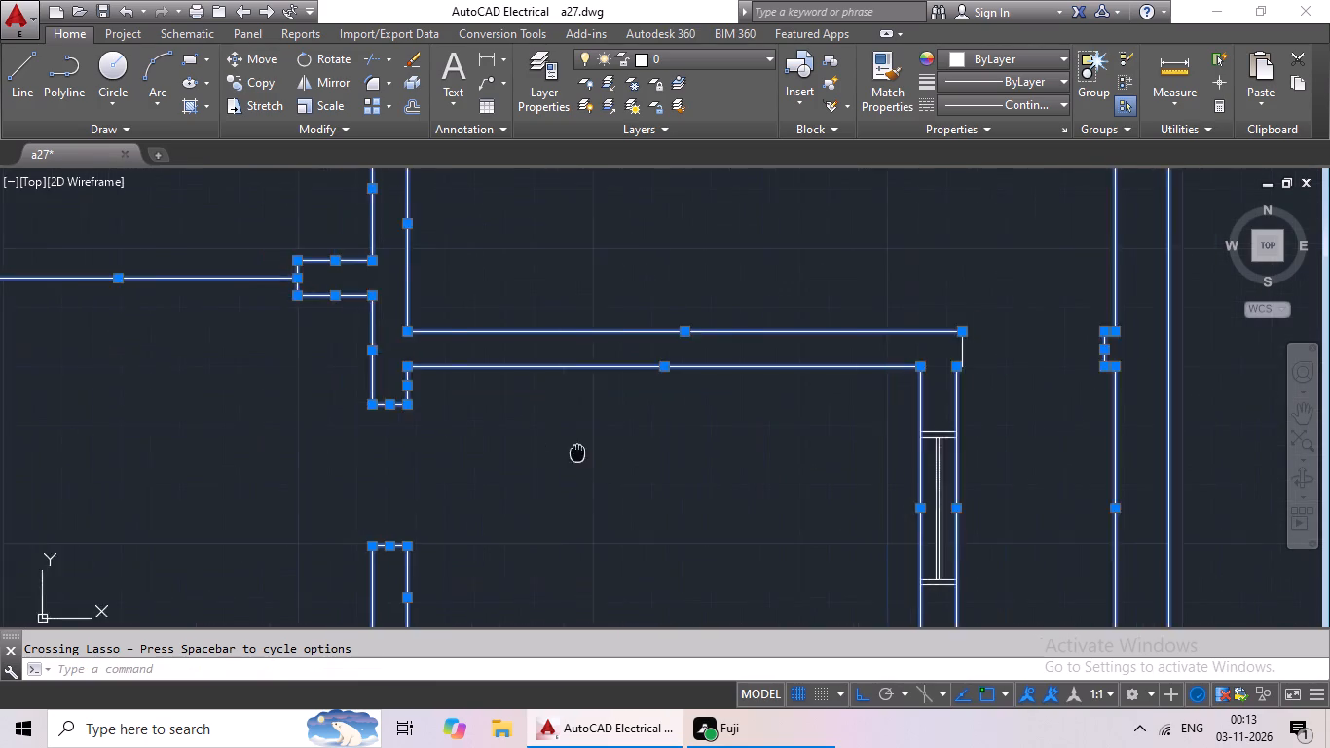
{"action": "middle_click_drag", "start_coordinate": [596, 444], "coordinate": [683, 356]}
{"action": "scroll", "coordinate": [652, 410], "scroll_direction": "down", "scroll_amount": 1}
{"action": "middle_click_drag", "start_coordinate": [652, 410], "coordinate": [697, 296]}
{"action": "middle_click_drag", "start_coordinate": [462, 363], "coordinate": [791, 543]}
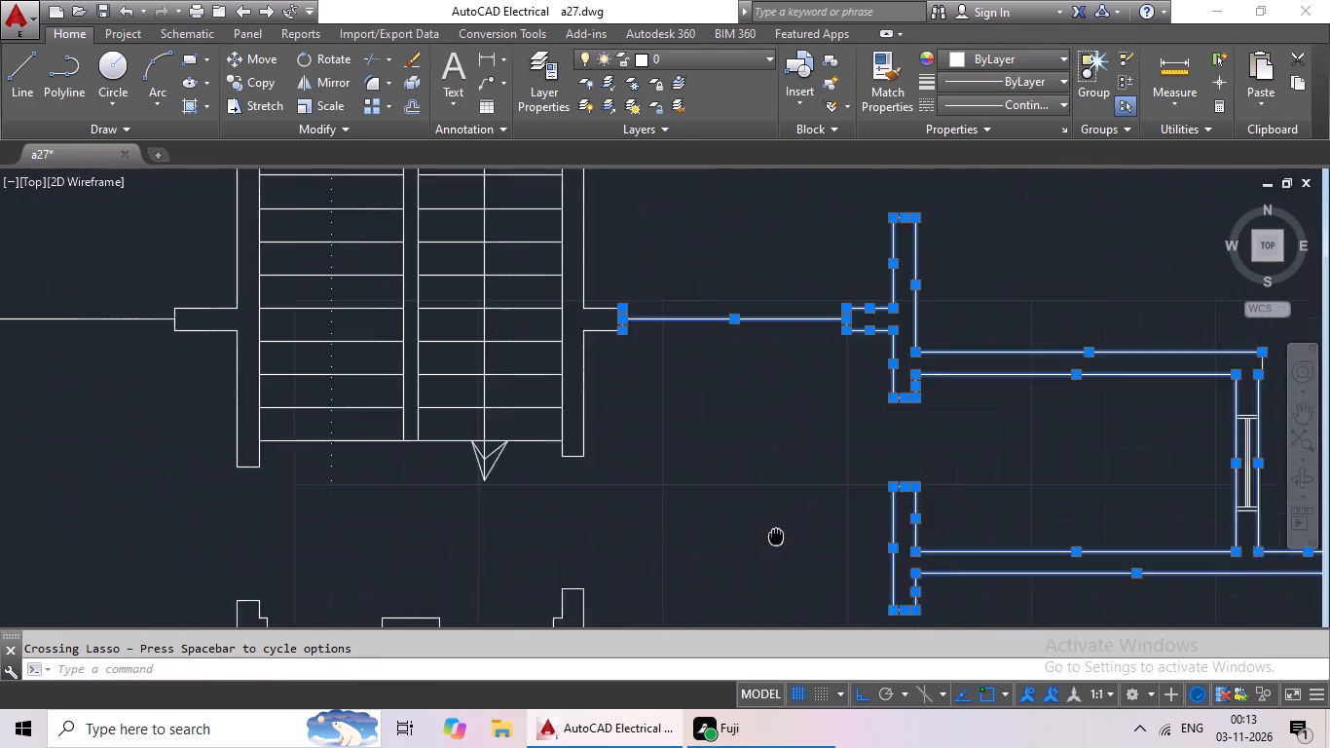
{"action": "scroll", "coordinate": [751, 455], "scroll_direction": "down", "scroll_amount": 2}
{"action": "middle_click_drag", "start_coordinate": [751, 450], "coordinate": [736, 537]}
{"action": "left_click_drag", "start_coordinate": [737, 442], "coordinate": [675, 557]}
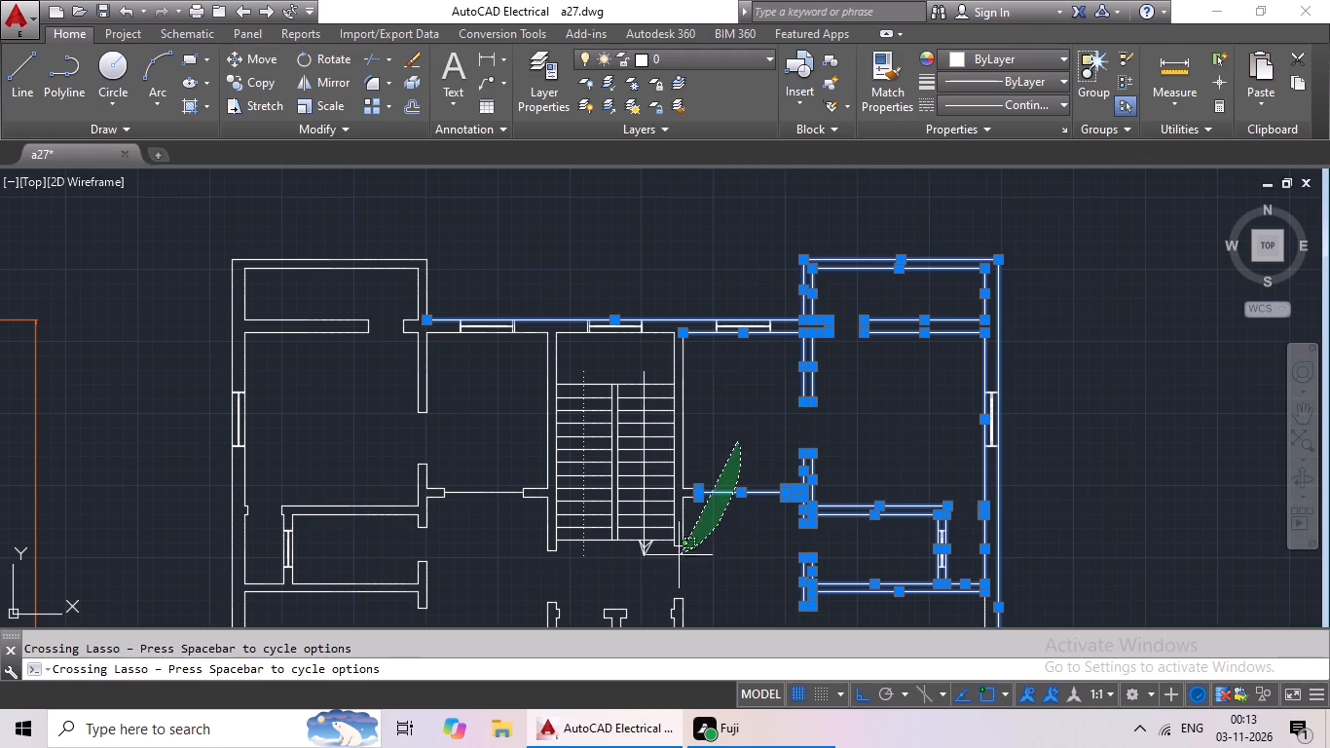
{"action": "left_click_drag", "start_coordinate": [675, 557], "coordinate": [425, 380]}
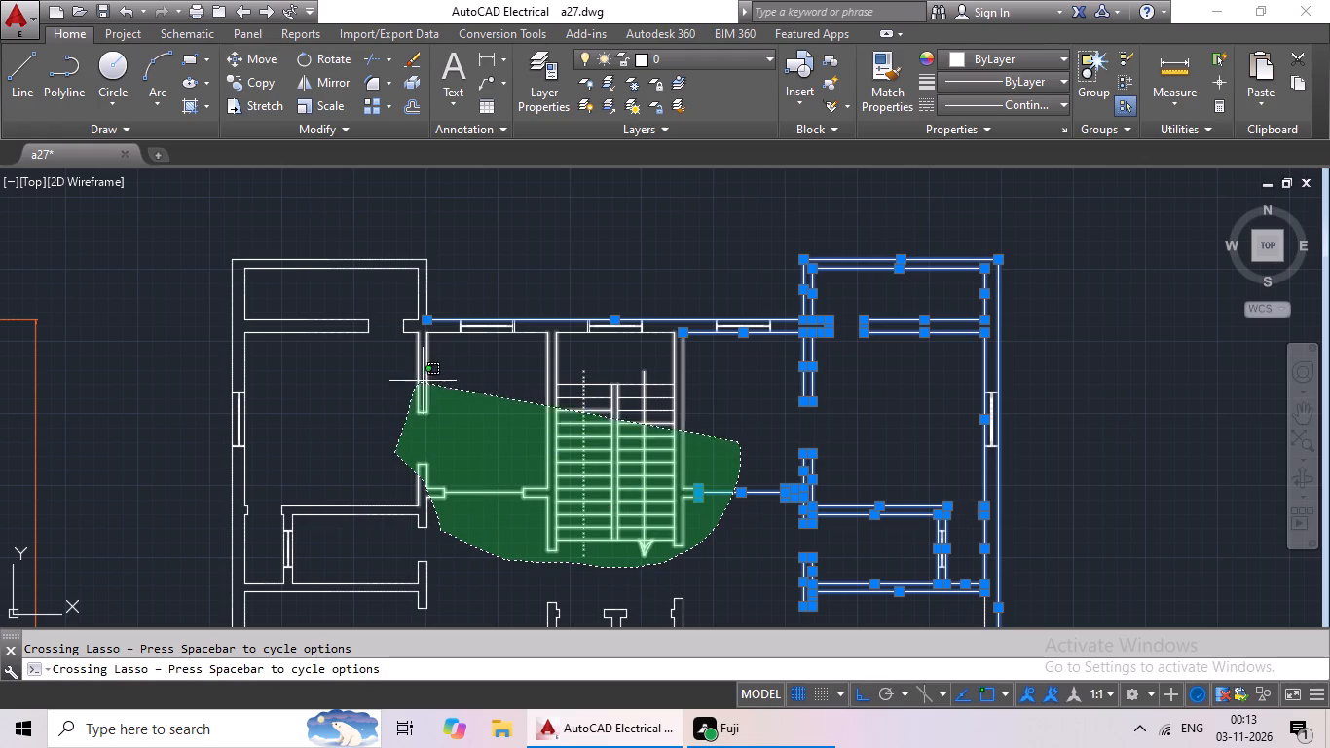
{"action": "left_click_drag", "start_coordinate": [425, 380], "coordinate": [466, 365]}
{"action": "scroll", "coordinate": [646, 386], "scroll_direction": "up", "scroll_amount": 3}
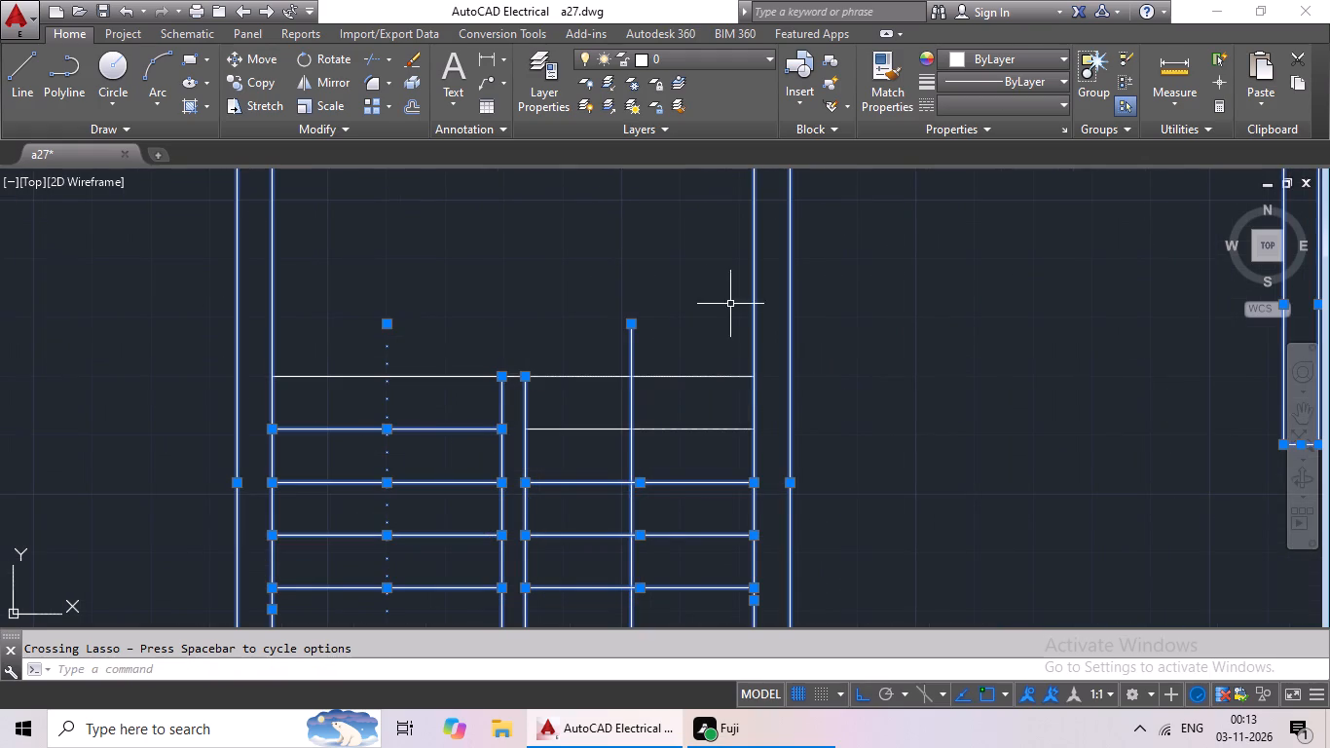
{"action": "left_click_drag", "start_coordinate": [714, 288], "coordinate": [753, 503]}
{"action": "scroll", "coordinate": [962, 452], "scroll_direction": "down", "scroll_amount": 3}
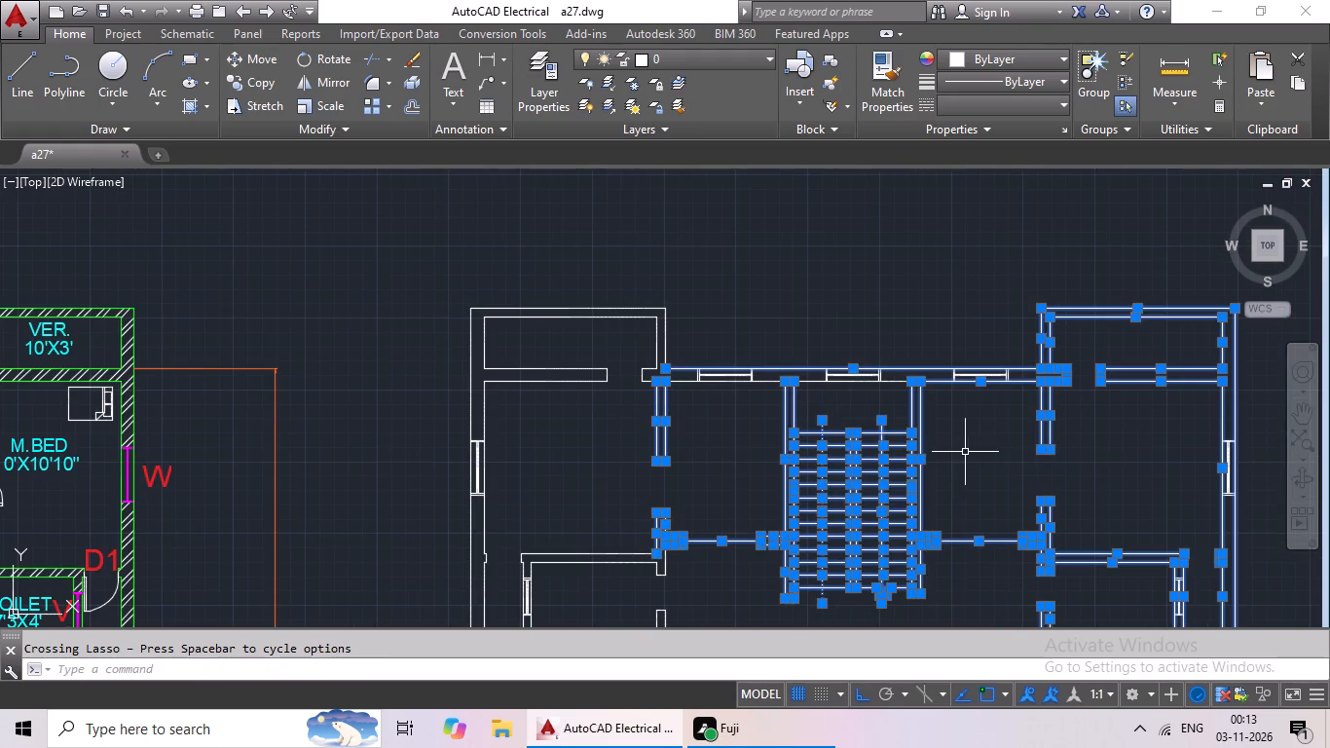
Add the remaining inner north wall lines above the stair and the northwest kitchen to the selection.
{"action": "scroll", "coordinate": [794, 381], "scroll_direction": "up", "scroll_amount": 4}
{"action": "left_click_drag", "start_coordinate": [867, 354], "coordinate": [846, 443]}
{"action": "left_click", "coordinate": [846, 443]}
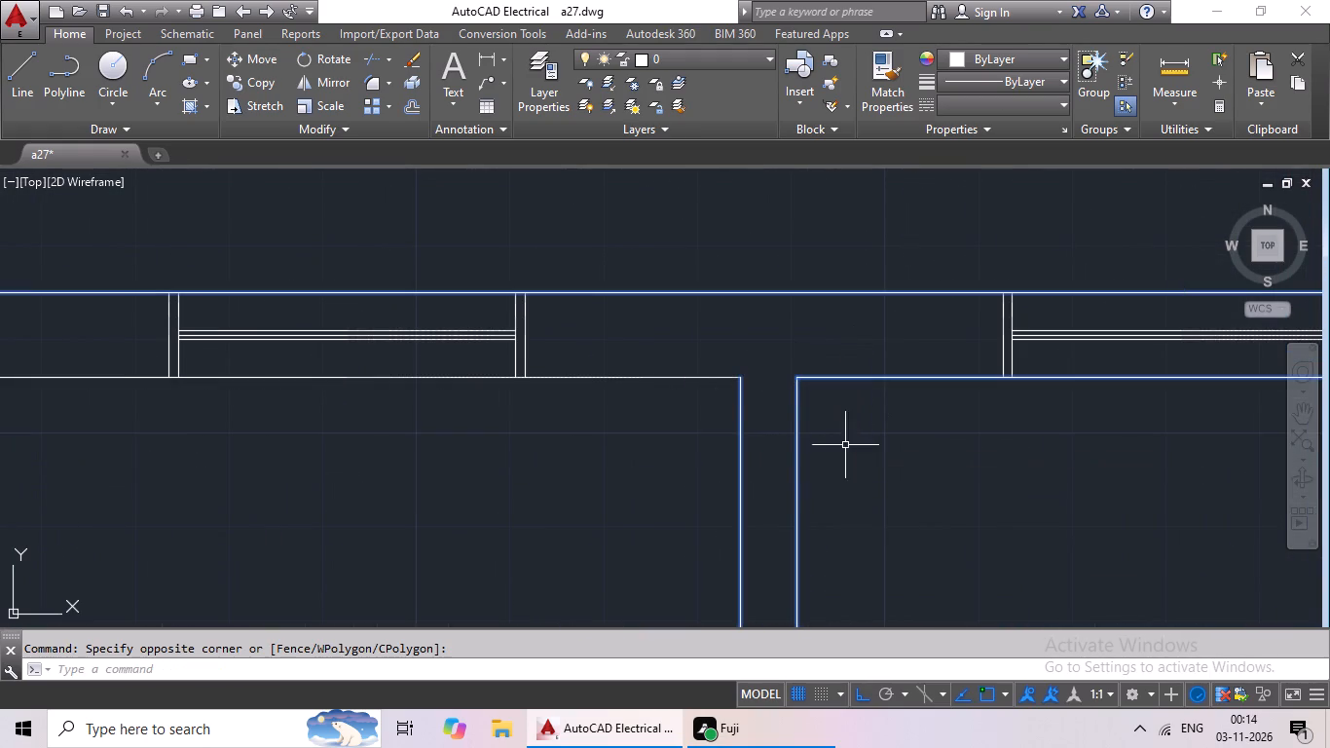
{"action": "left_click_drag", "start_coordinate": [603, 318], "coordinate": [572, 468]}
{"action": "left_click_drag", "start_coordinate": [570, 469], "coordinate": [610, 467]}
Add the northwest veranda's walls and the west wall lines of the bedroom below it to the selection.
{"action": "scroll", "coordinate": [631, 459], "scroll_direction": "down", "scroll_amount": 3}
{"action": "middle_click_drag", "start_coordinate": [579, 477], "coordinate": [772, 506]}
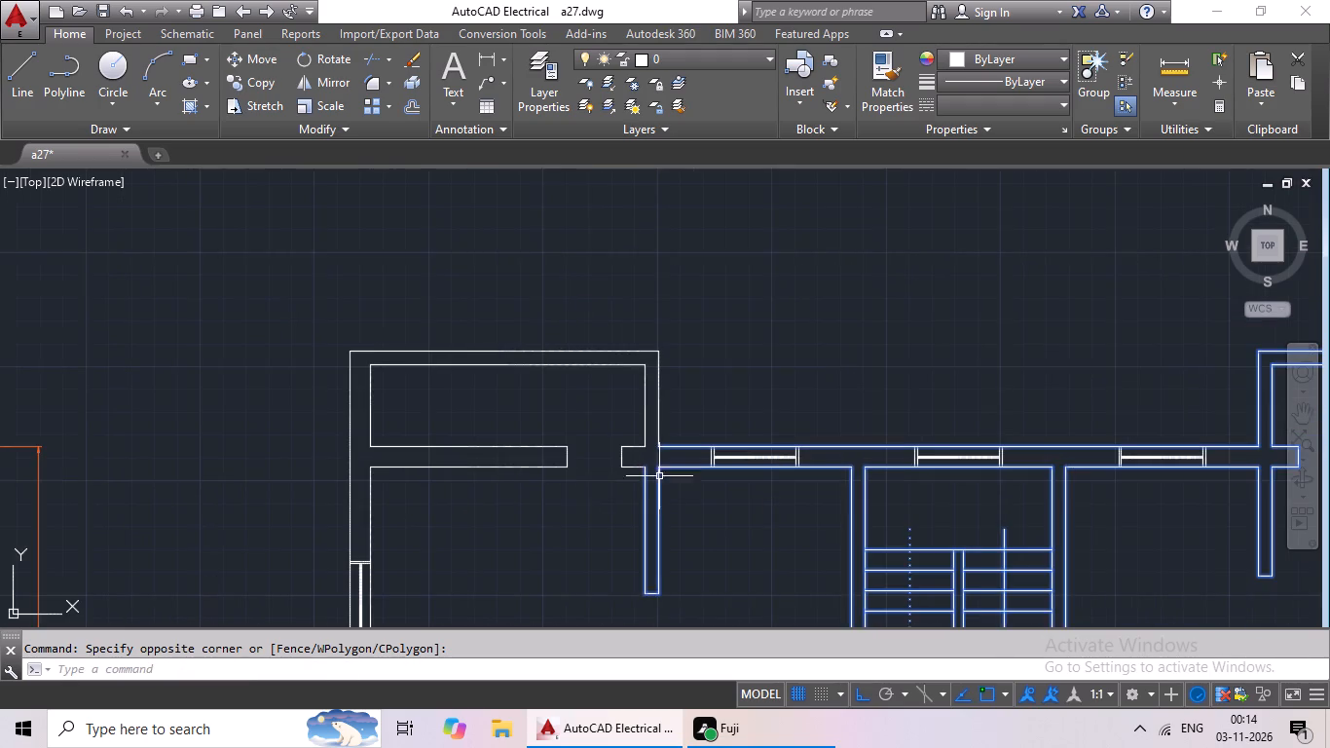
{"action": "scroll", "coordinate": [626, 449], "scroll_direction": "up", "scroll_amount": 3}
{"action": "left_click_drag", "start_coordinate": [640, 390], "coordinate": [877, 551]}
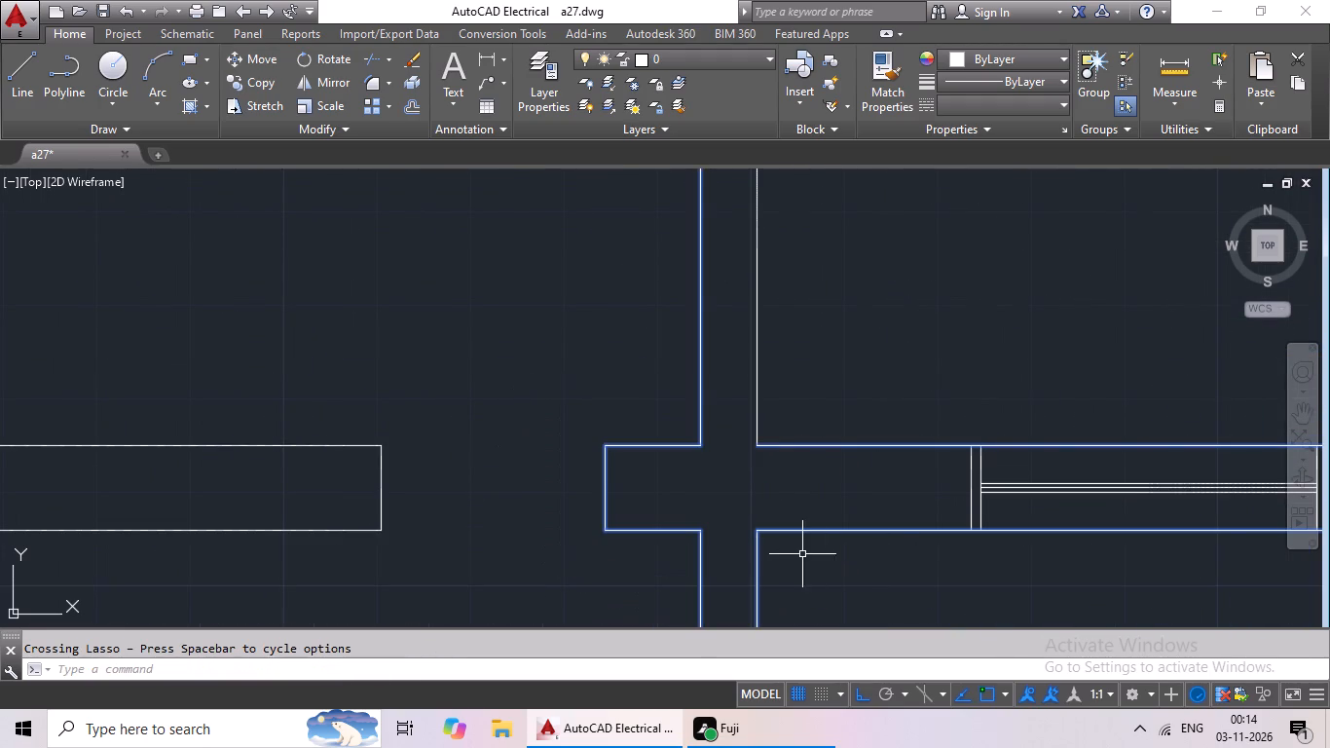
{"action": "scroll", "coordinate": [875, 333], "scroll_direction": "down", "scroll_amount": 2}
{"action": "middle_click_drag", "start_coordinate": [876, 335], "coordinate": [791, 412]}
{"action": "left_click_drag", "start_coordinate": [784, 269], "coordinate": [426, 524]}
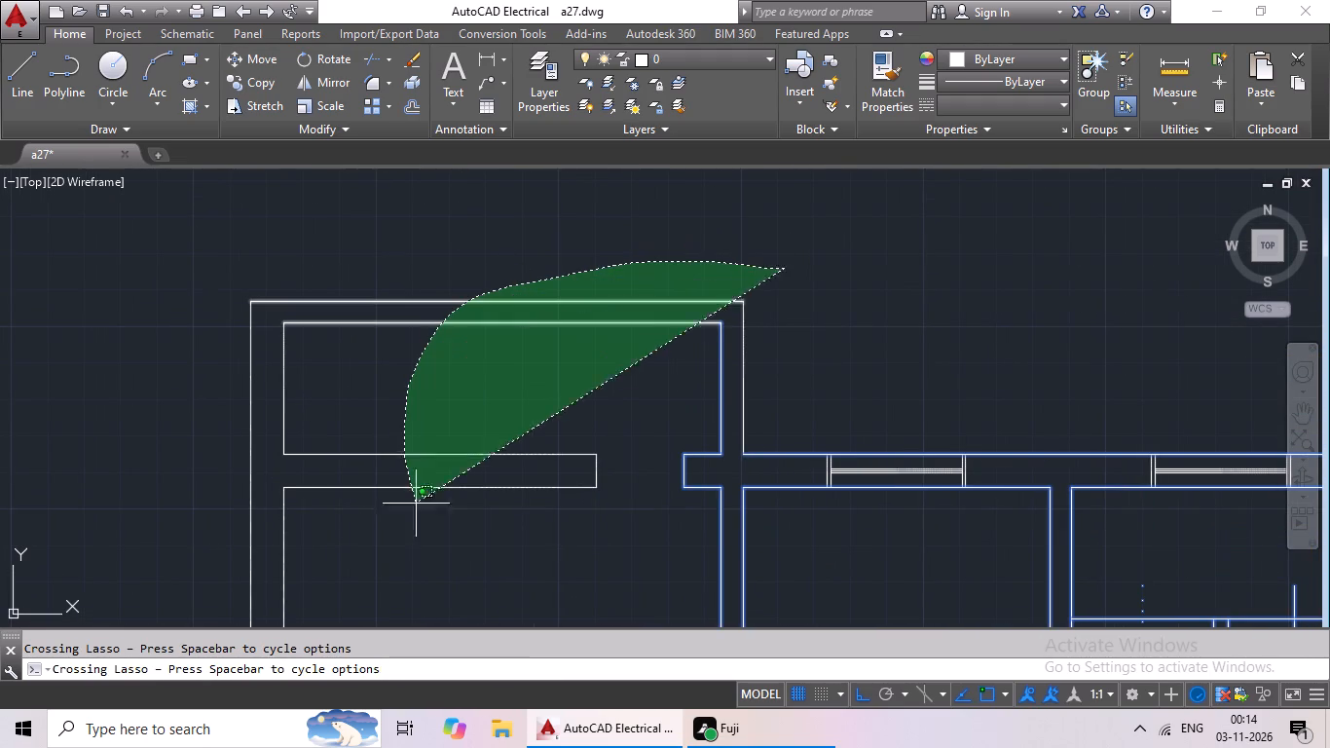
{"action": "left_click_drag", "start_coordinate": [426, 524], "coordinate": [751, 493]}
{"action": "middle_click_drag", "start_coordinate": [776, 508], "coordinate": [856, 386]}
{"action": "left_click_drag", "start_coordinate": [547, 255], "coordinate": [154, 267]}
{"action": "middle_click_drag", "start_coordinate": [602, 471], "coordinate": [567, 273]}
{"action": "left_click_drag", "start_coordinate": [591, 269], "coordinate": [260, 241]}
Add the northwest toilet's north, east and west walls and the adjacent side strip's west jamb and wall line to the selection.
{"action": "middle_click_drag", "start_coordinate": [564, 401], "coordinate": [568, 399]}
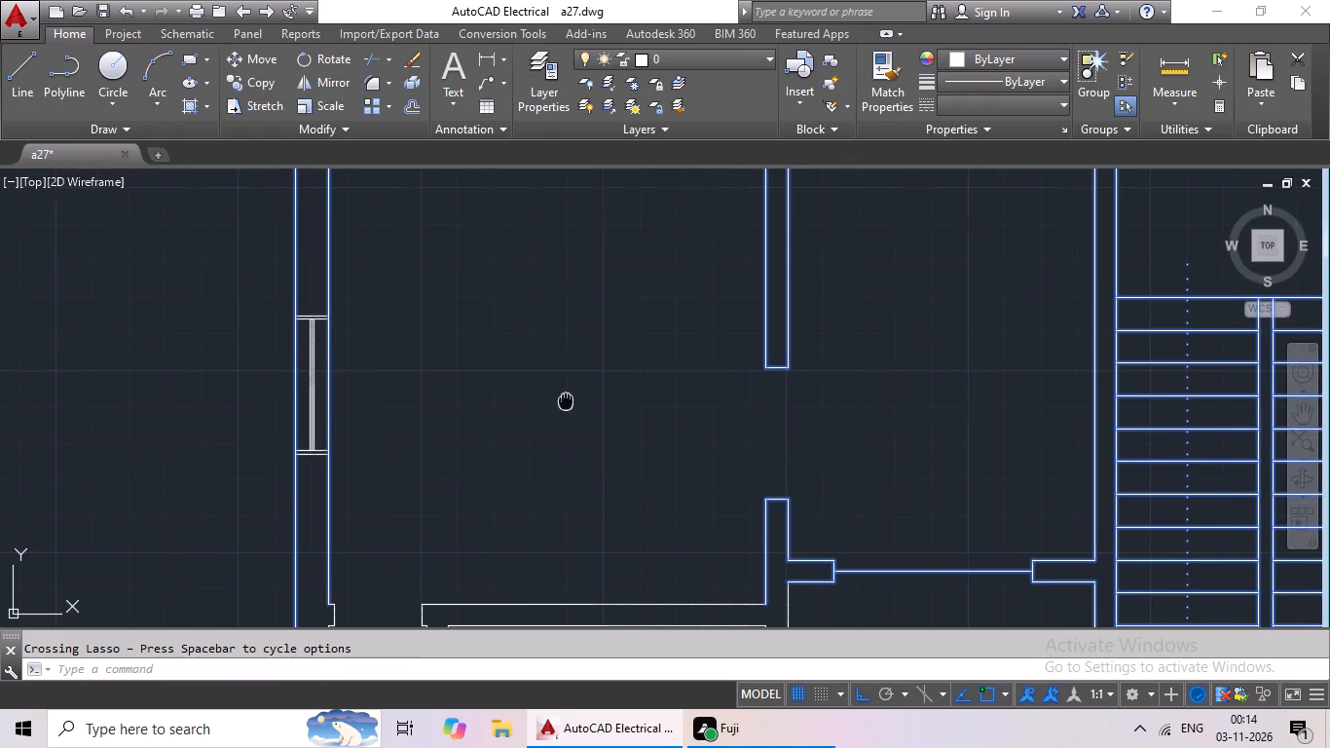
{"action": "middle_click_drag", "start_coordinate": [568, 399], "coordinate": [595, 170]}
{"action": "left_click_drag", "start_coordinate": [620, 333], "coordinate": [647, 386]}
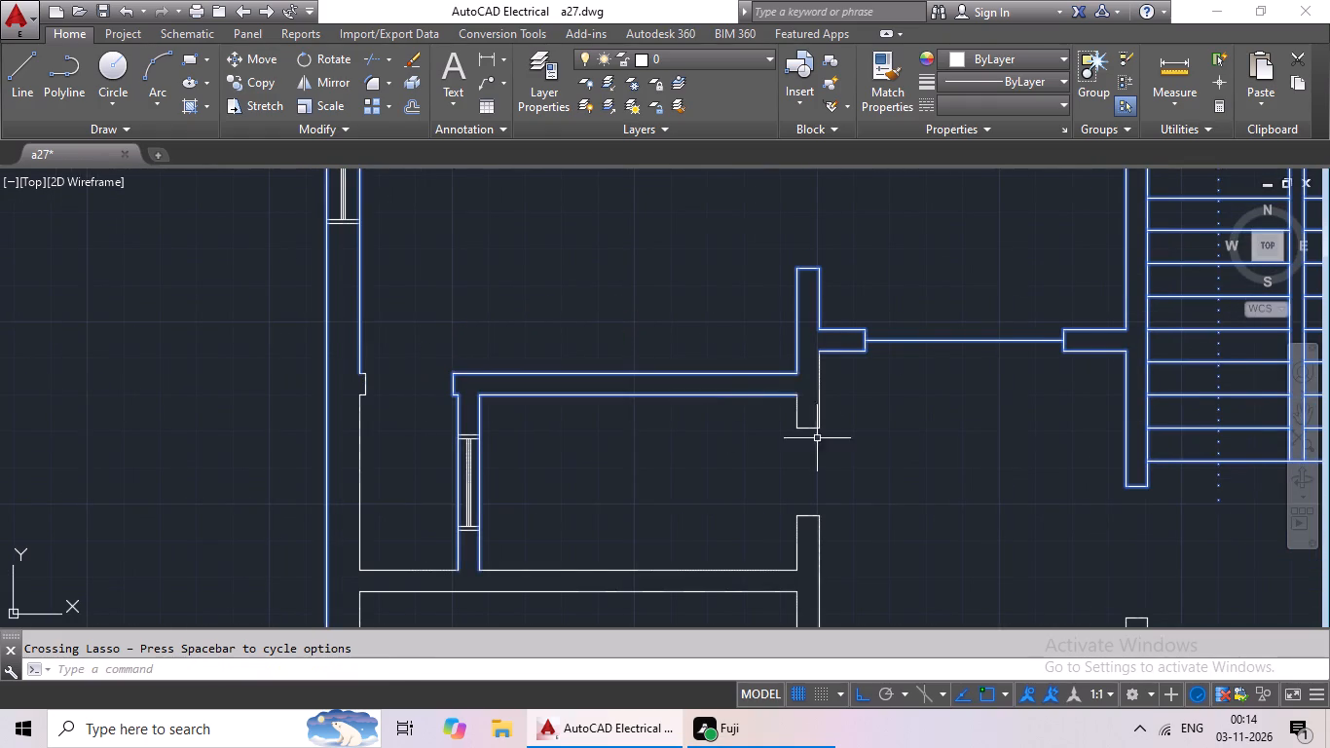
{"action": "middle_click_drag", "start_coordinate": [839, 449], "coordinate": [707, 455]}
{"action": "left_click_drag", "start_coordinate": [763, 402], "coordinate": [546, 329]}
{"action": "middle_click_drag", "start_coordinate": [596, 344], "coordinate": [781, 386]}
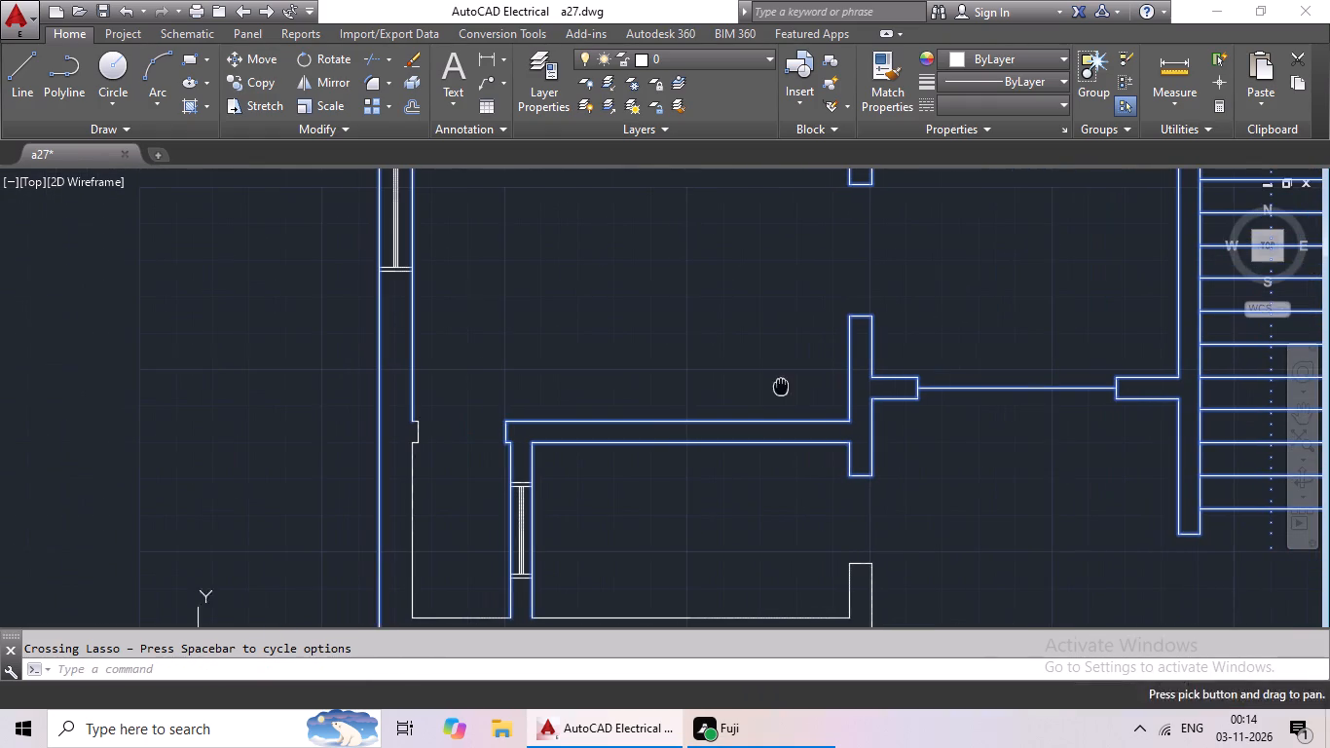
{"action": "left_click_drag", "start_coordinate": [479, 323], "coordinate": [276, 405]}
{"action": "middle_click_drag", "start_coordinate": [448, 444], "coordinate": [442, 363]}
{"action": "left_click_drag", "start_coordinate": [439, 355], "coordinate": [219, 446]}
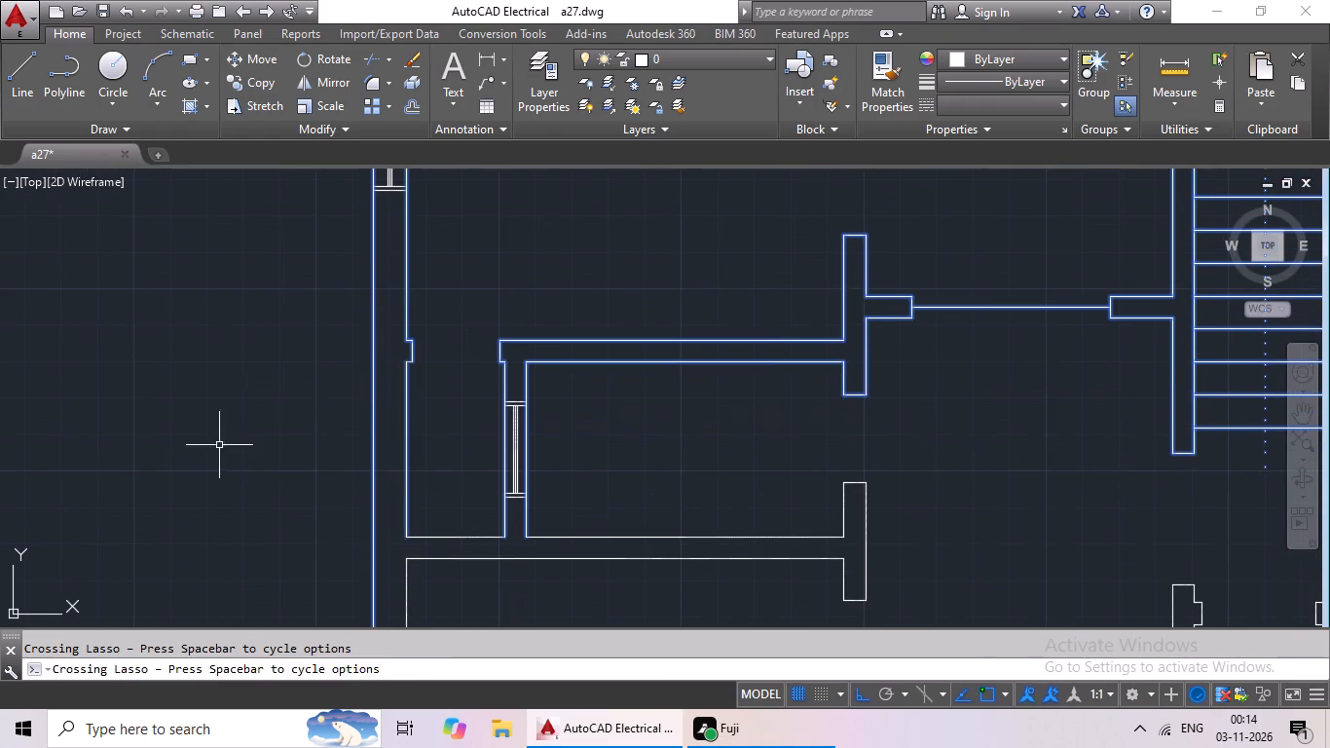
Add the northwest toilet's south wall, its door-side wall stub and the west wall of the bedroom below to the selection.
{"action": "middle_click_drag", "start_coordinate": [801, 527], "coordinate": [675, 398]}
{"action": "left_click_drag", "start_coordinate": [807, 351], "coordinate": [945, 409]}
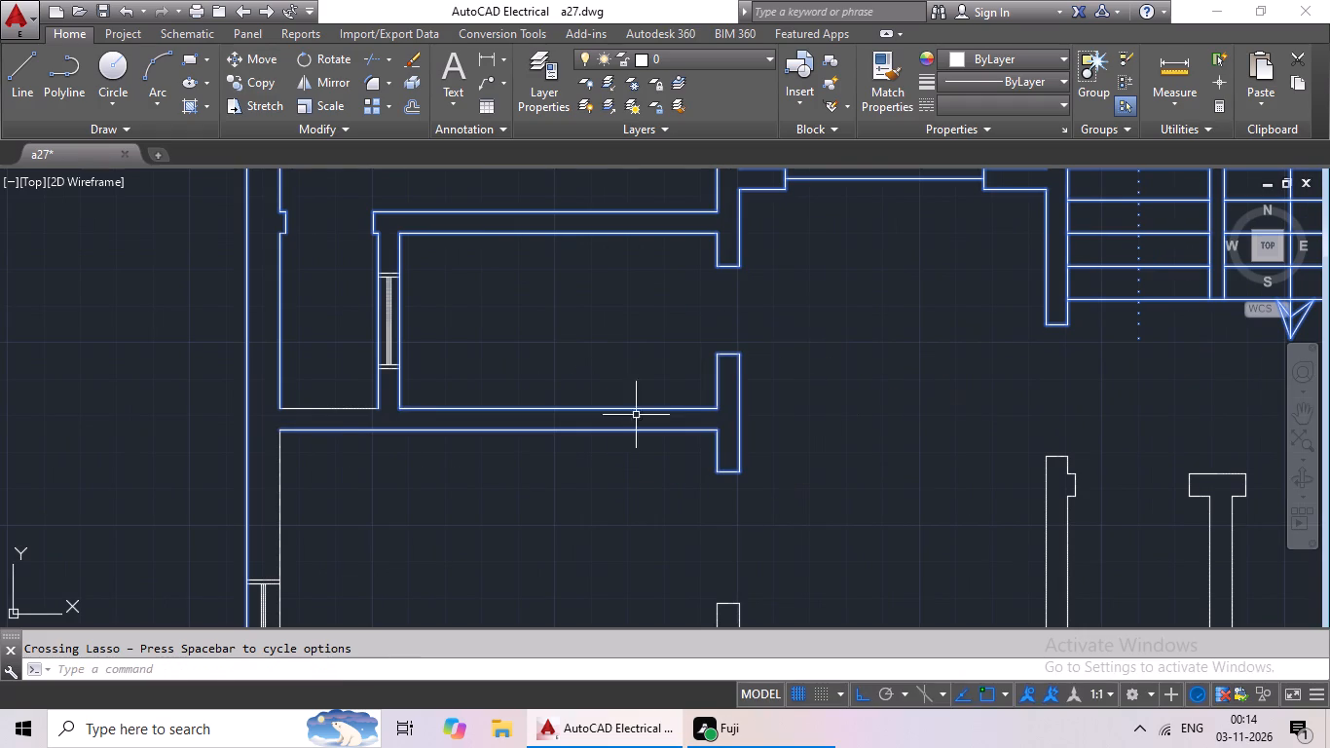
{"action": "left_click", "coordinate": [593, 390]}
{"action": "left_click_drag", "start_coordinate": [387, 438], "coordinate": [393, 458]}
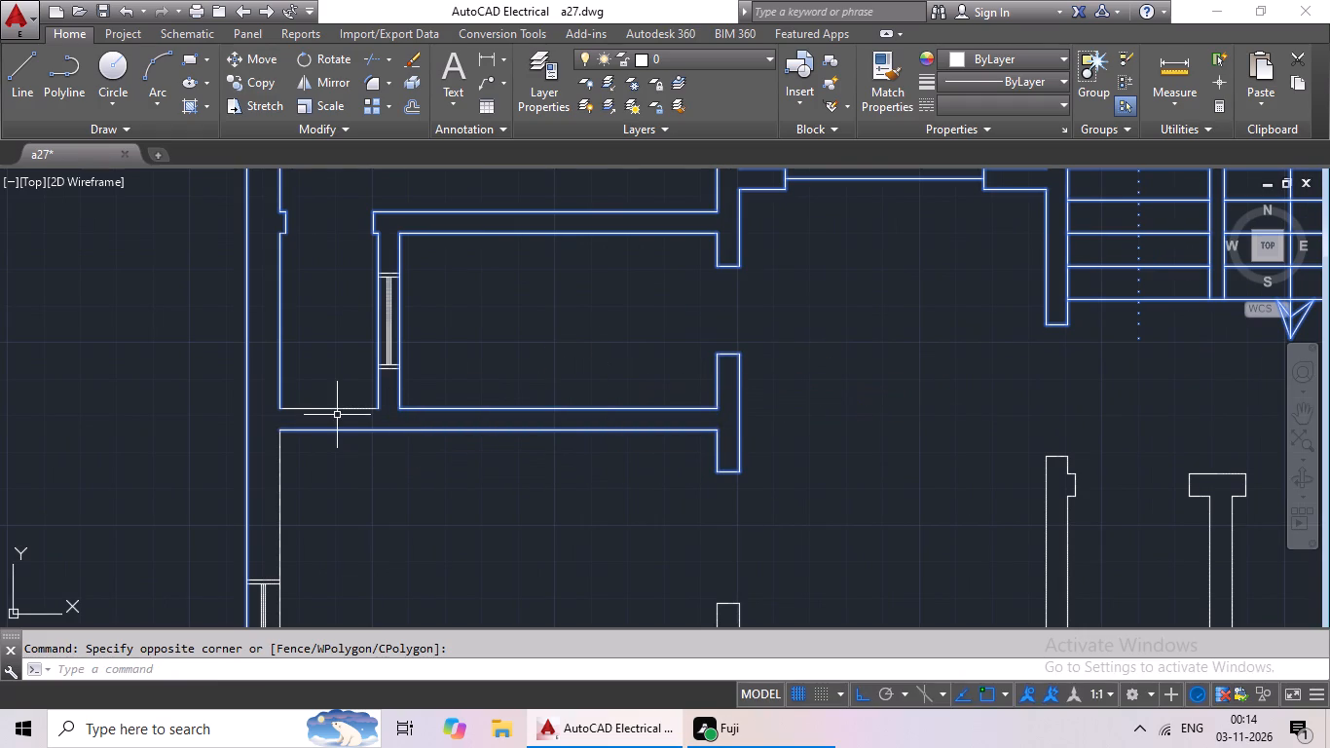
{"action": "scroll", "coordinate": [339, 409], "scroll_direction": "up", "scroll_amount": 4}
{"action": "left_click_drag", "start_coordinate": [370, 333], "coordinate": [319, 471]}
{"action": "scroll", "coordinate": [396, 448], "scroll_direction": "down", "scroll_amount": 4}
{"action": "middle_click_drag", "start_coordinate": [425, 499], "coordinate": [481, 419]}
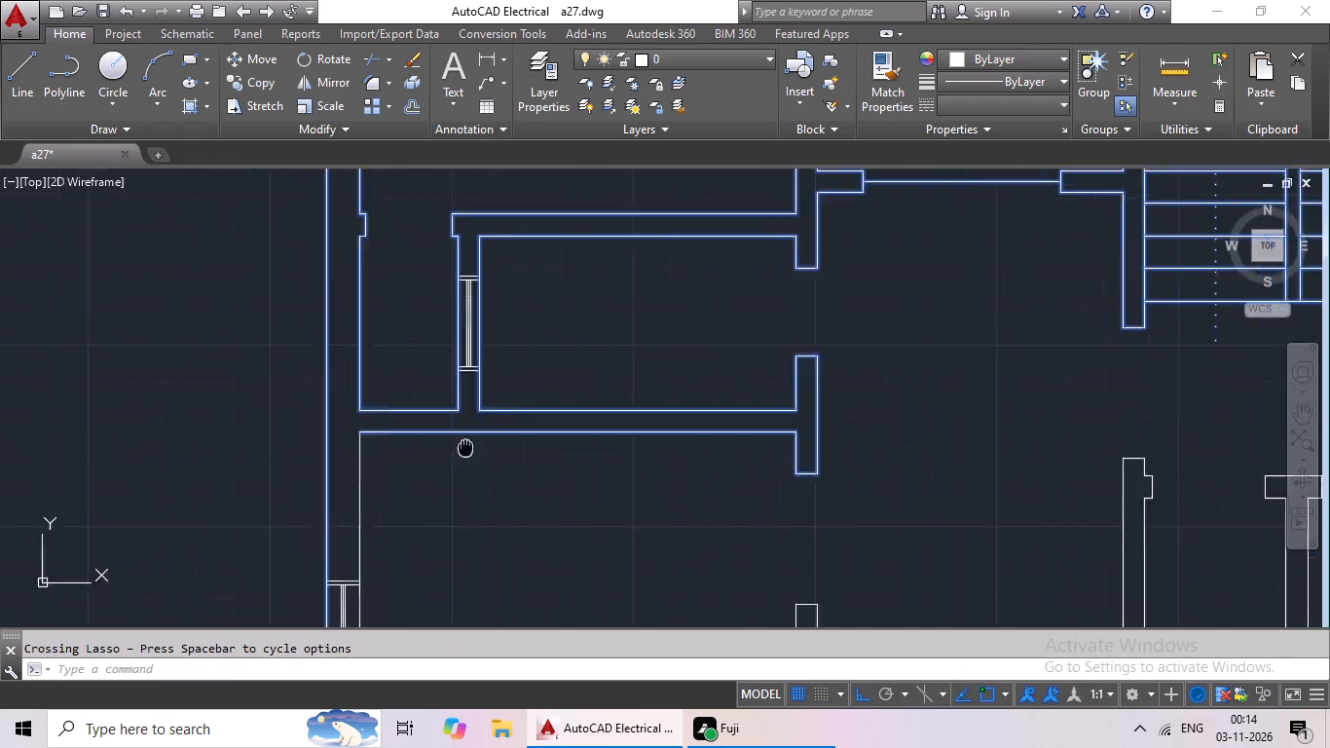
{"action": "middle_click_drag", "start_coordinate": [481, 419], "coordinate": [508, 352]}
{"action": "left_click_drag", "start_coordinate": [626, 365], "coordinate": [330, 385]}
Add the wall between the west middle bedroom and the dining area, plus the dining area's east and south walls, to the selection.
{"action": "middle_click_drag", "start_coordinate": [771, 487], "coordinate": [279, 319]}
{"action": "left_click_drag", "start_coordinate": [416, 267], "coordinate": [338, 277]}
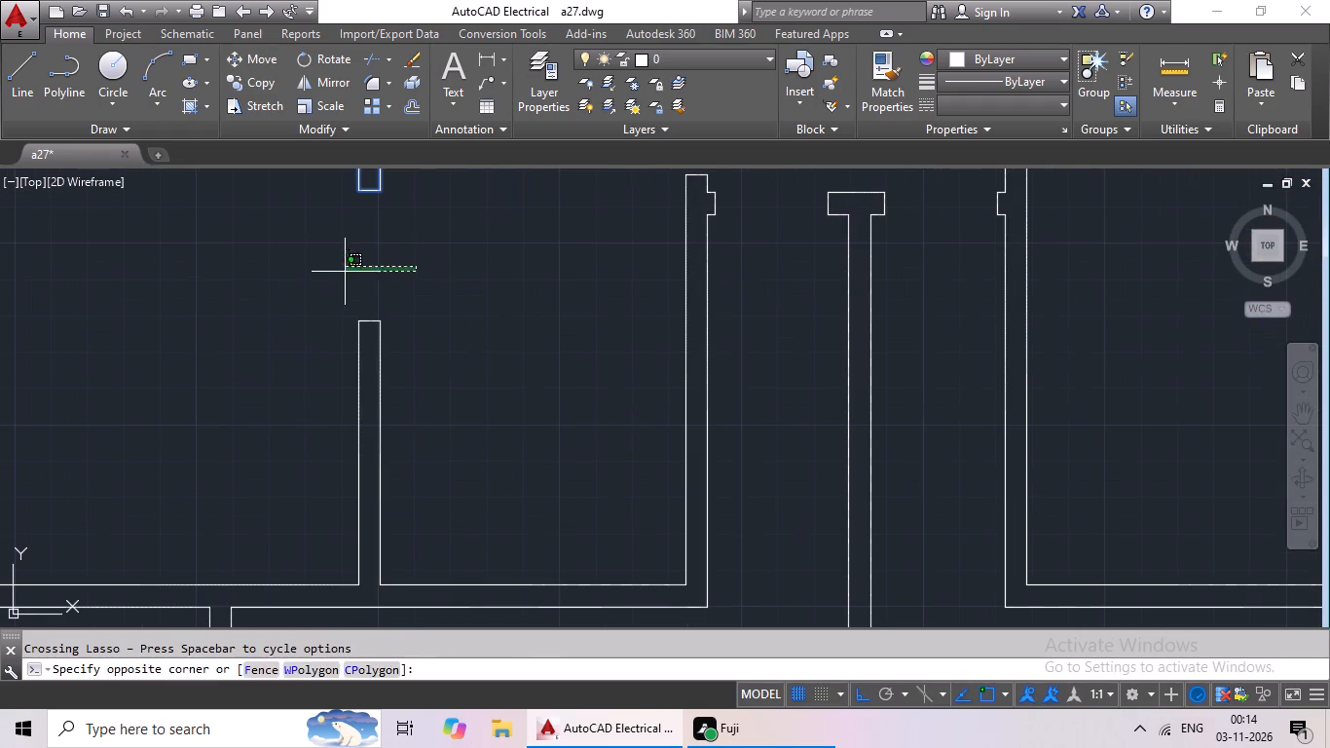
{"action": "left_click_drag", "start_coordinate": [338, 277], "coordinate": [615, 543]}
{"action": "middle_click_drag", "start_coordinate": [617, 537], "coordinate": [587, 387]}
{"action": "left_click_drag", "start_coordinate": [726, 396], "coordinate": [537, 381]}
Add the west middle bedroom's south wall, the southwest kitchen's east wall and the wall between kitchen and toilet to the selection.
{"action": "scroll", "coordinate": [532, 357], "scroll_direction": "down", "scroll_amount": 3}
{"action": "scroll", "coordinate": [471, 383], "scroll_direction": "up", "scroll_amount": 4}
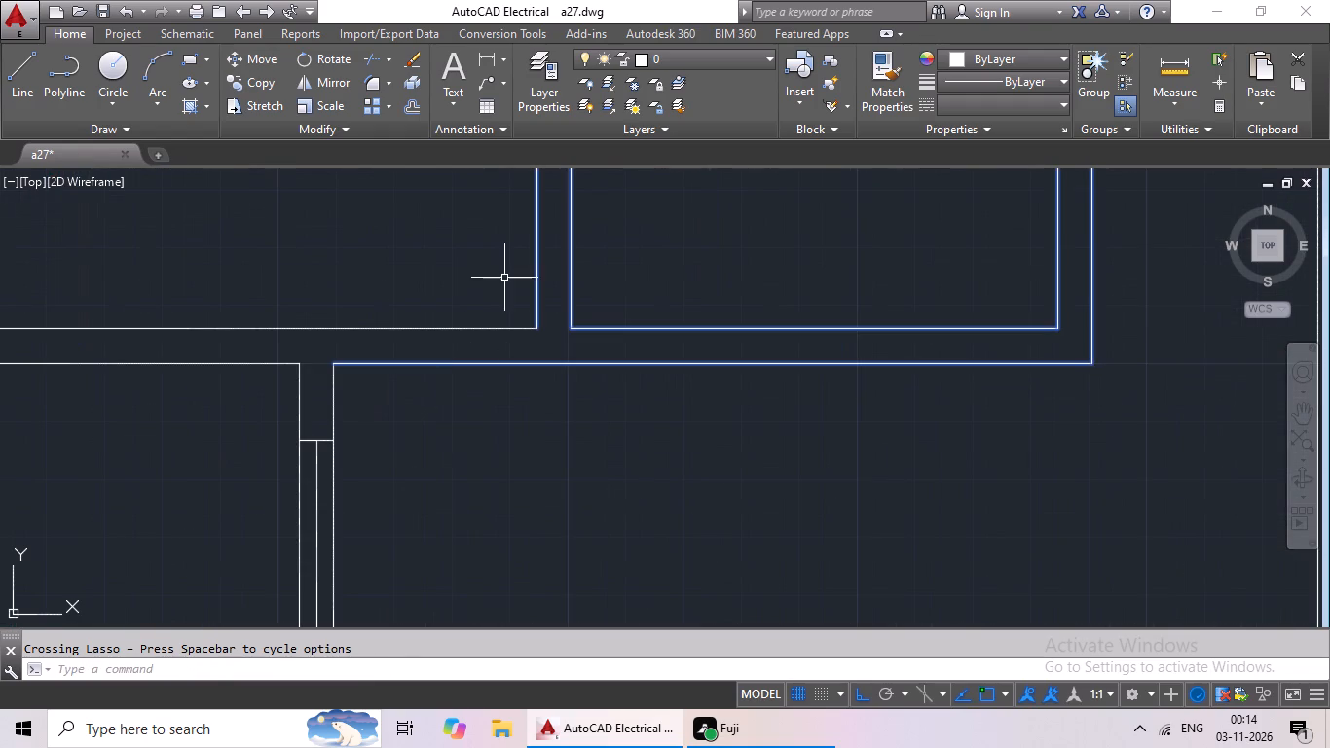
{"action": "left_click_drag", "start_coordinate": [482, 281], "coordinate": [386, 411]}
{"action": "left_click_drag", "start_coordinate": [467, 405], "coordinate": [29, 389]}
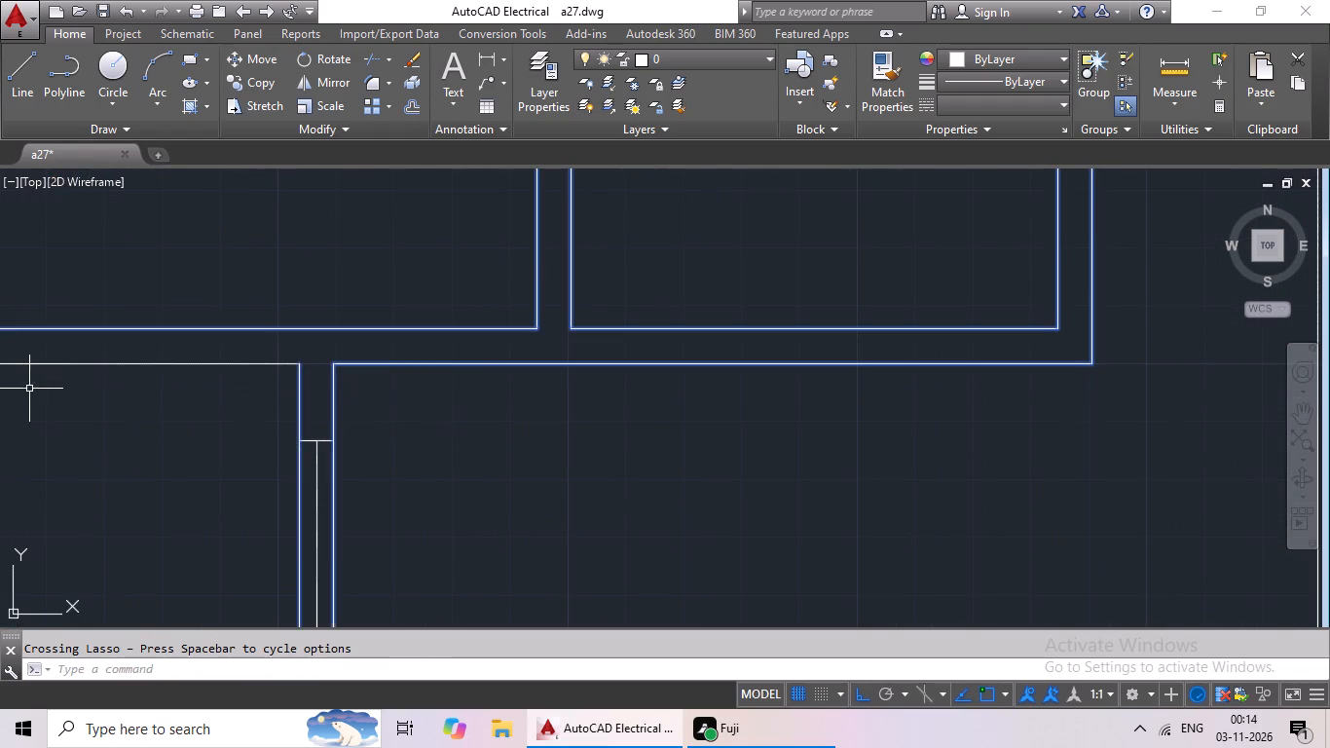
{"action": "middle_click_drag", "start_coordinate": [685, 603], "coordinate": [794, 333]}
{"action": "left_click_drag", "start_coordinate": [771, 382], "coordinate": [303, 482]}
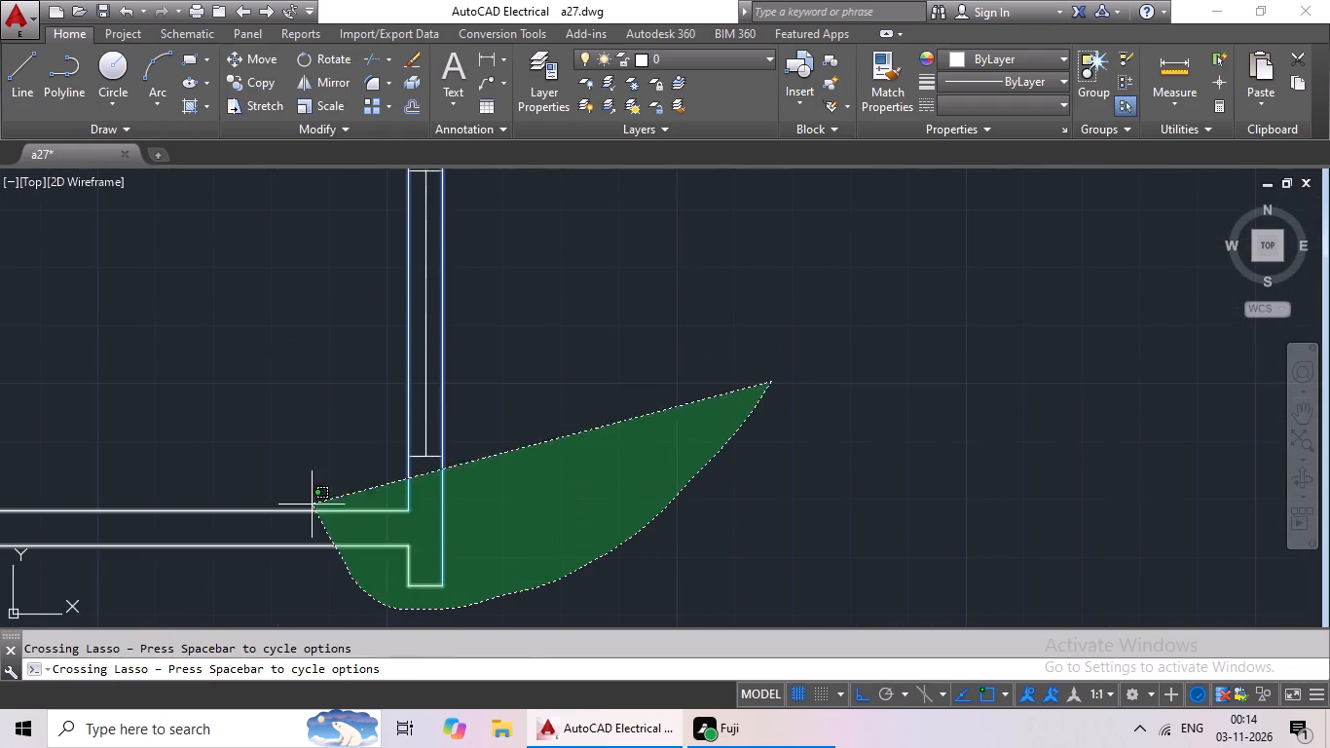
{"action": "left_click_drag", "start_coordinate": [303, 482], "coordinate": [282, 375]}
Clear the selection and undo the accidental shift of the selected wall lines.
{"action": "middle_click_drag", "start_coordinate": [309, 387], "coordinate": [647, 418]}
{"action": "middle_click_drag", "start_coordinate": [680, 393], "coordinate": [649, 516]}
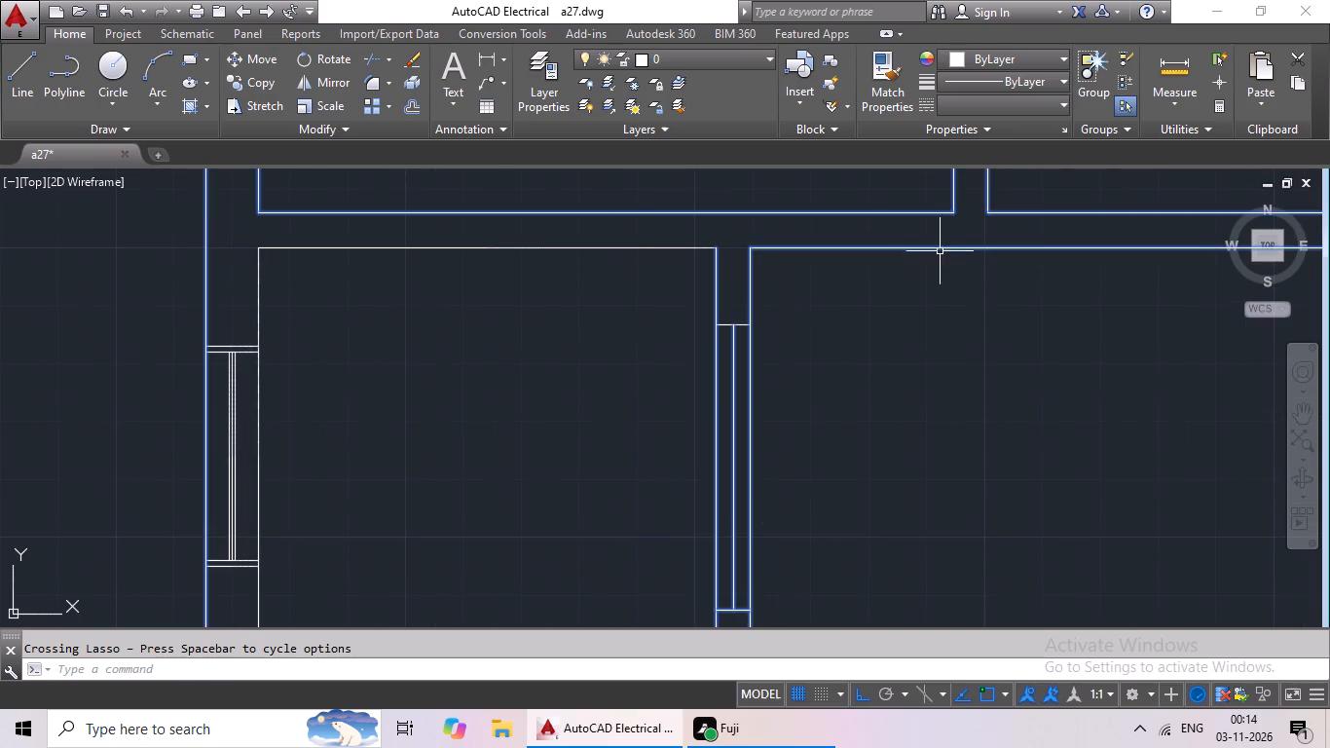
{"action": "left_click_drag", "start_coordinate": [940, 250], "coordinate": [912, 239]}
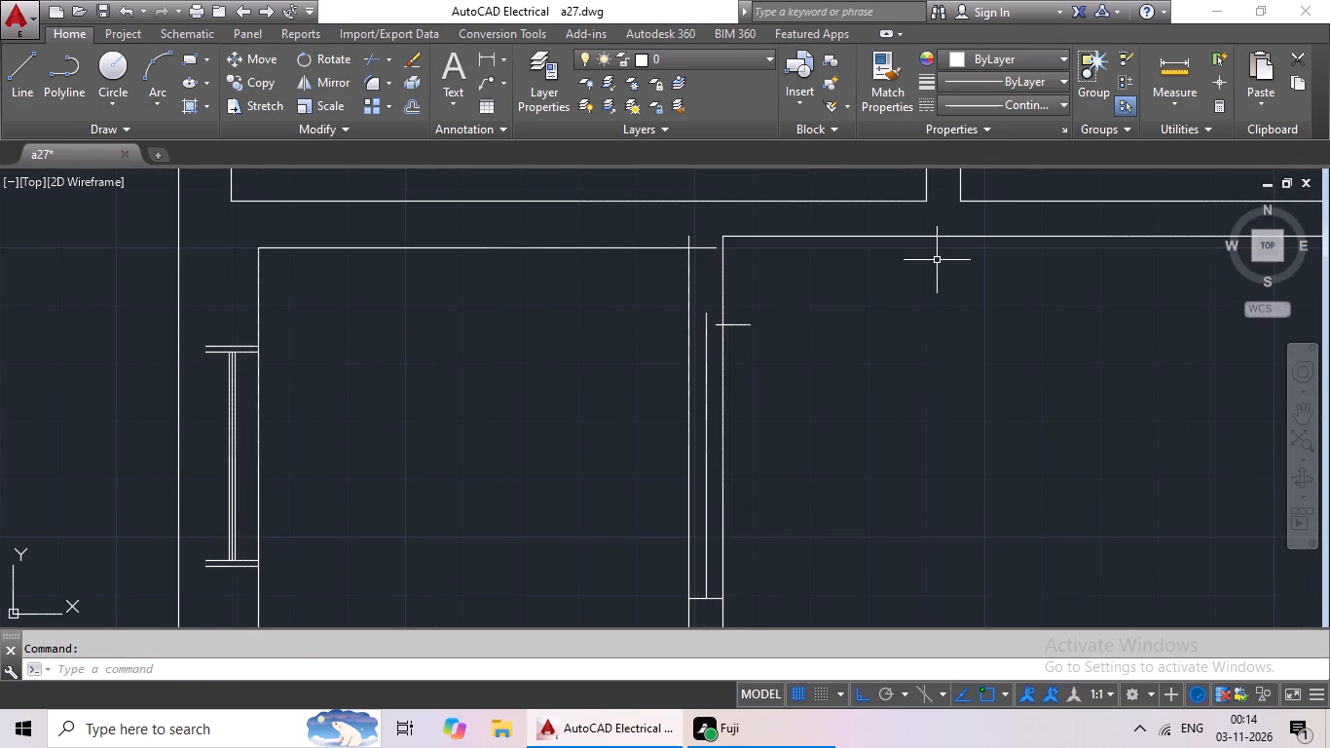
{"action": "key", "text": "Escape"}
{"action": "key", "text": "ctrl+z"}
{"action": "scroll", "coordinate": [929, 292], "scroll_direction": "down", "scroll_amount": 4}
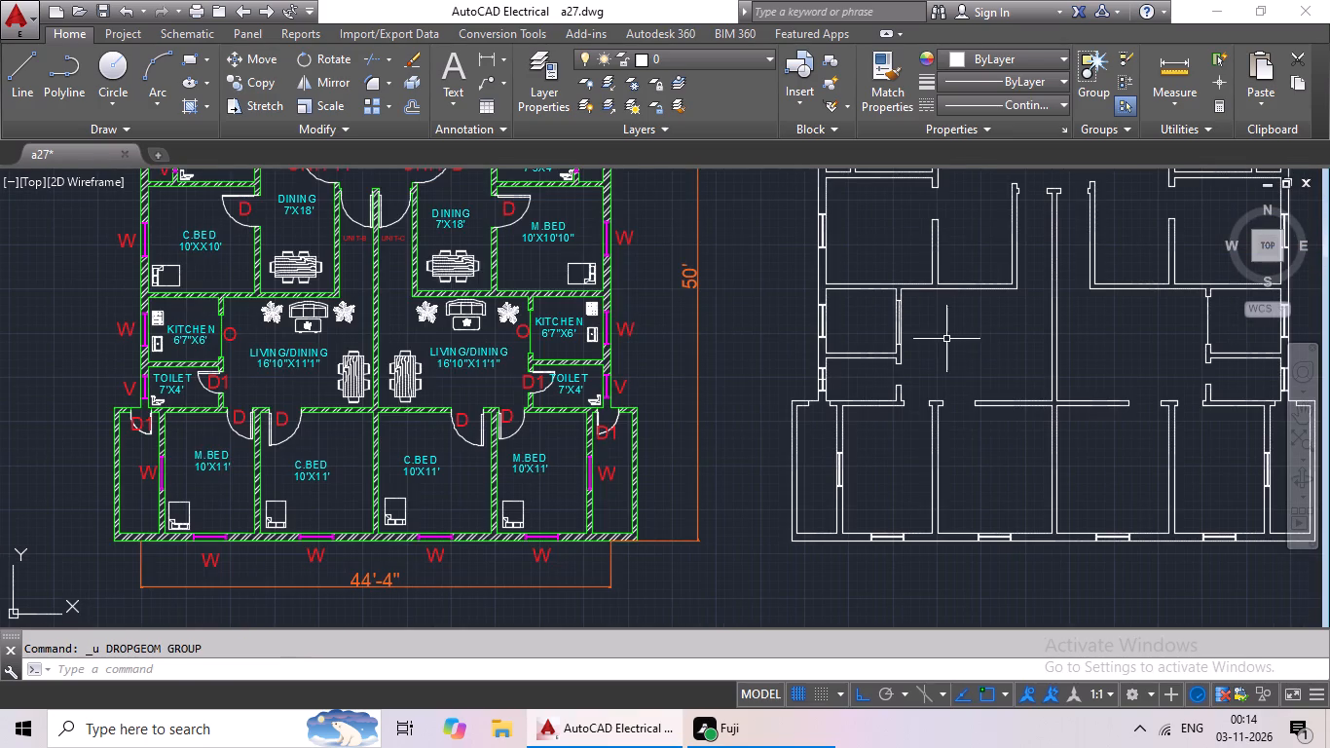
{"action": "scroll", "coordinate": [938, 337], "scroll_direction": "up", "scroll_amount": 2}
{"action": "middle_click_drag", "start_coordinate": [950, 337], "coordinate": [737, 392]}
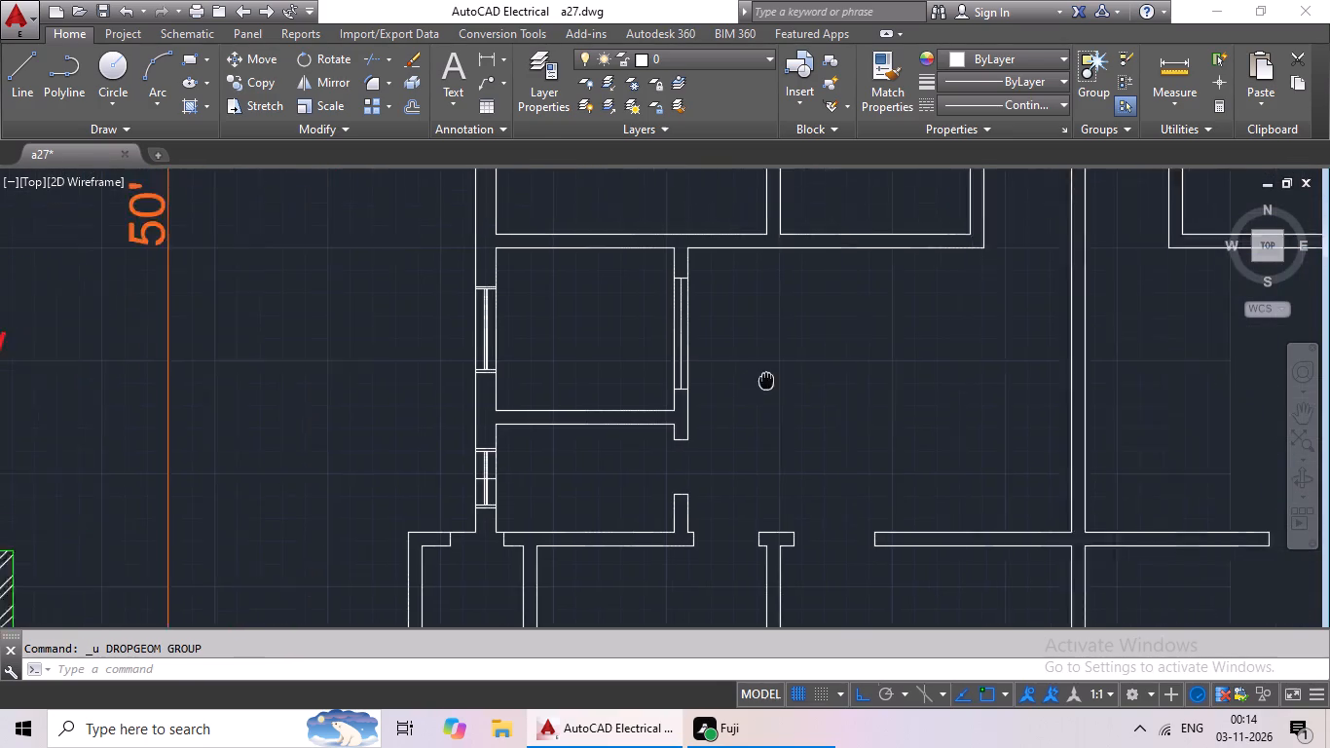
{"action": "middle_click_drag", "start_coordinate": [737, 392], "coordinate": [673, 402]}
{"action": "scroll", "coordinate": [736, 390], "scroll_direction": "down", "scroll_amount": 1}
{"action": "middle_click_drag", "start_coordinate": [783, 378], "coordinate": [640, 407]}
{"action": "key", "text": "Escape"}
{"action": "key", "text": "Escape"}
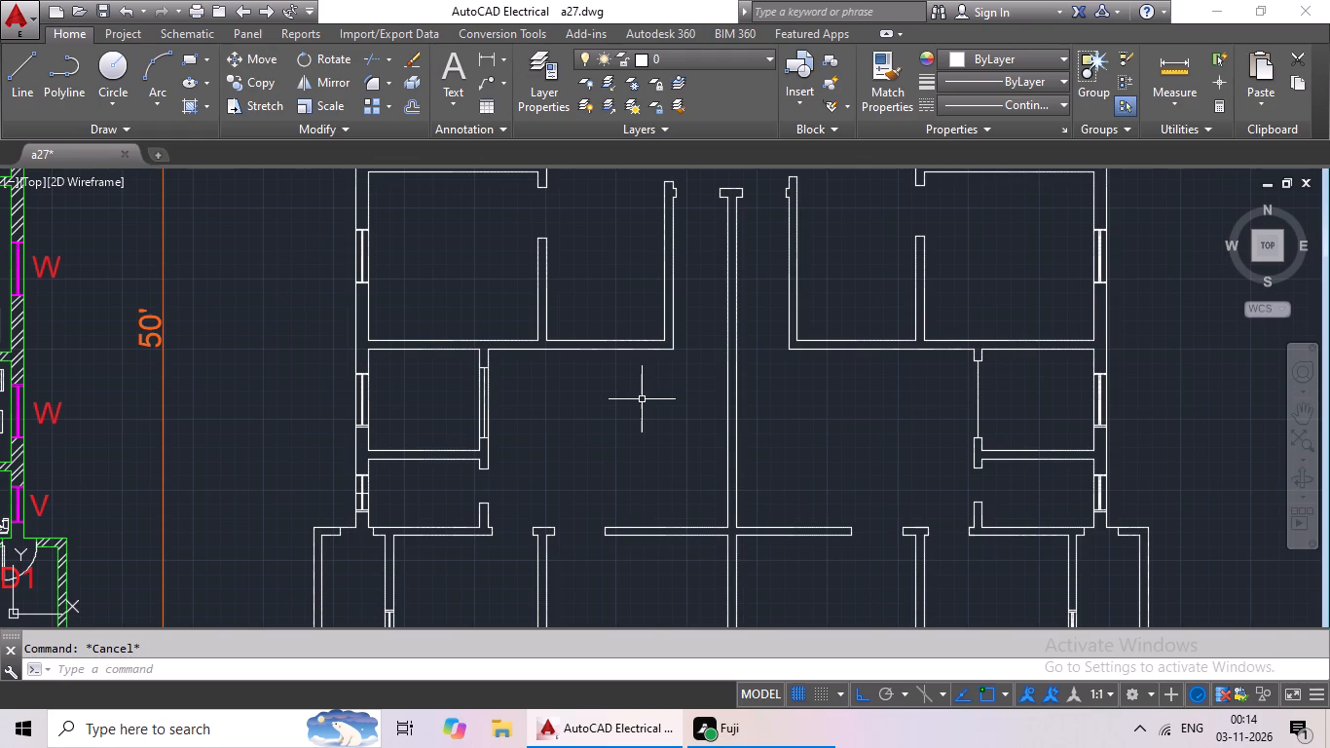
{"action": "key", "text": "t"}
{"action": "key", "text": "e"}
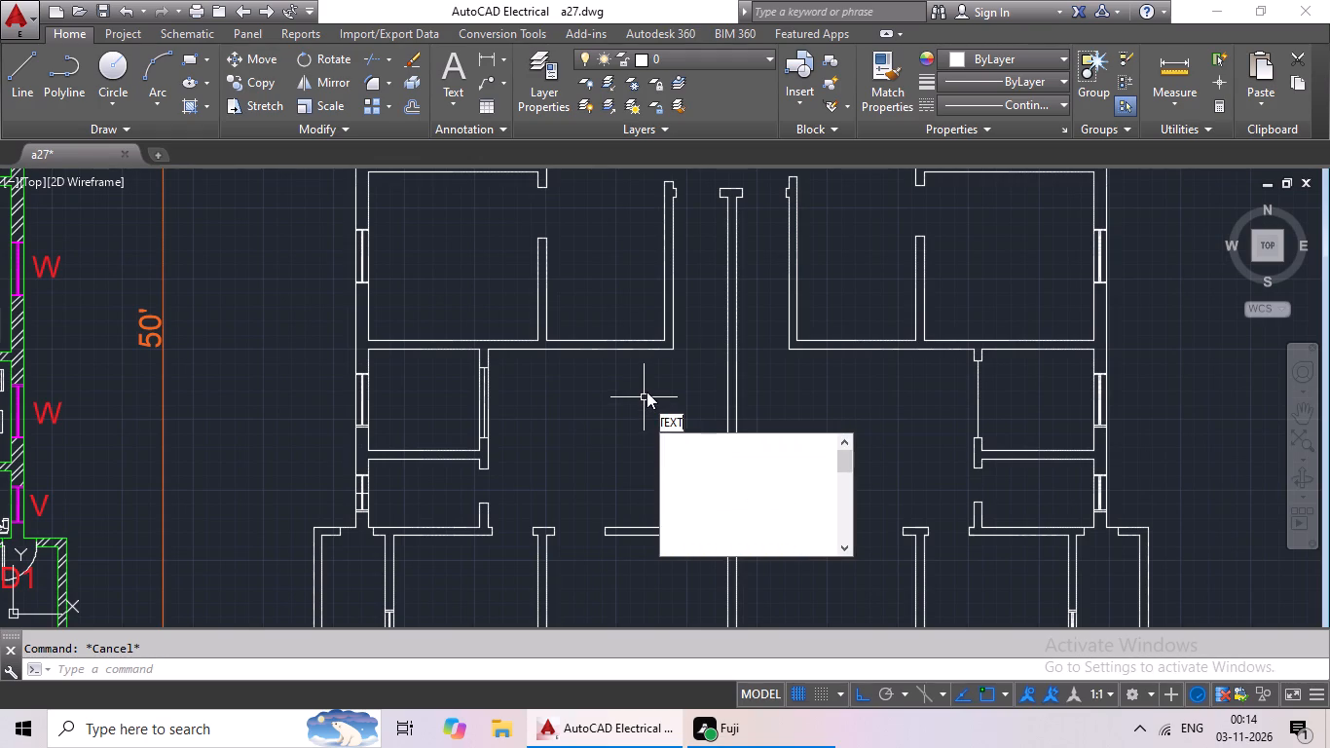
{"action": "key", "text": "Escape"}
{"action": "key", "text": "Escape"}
Trim both outer wall lines between the jambs of the southwest kitchen's east opening, keeping only the centre line.
{"action": "type", "text": "tr"}
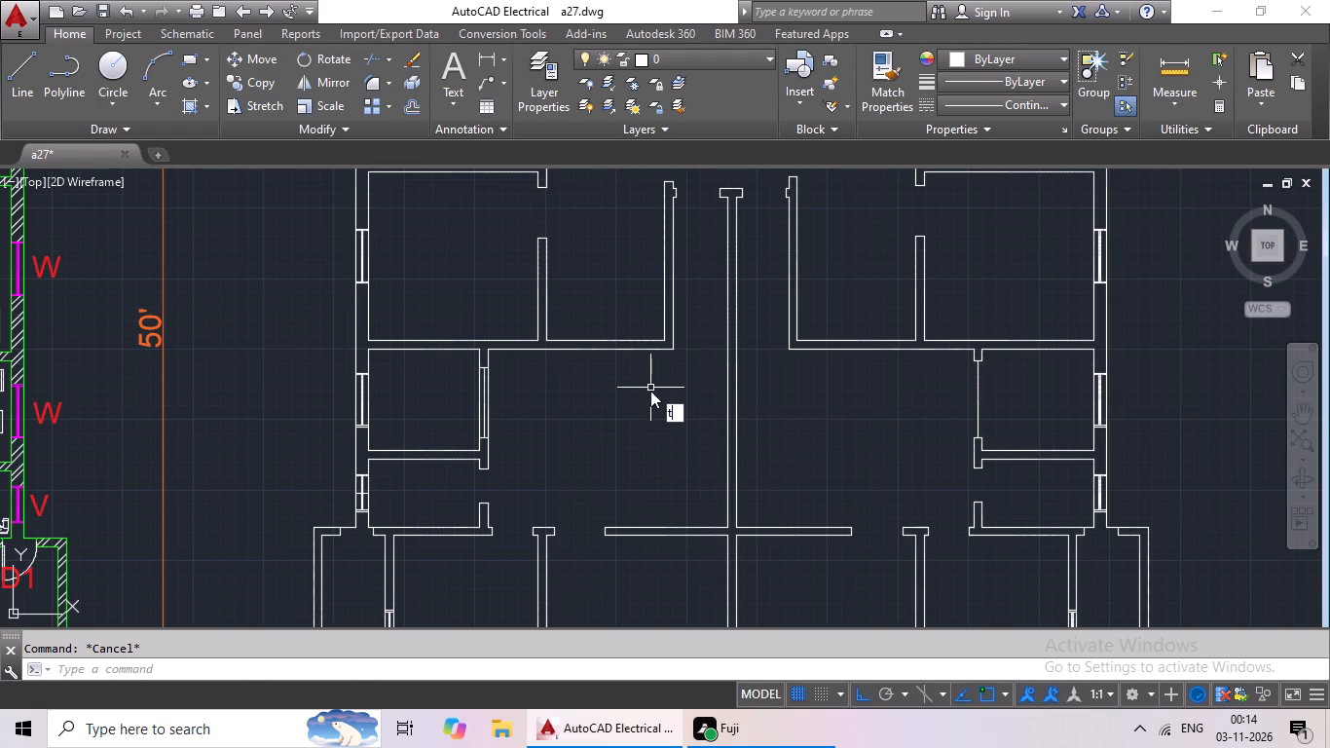
{"action": "key", "text": "space"}
{"action": "key", "text": "space"}
{"action": "scroll", "coordinate": [482, 400], "scroll_direction": "up", "scroll_amount": 5}
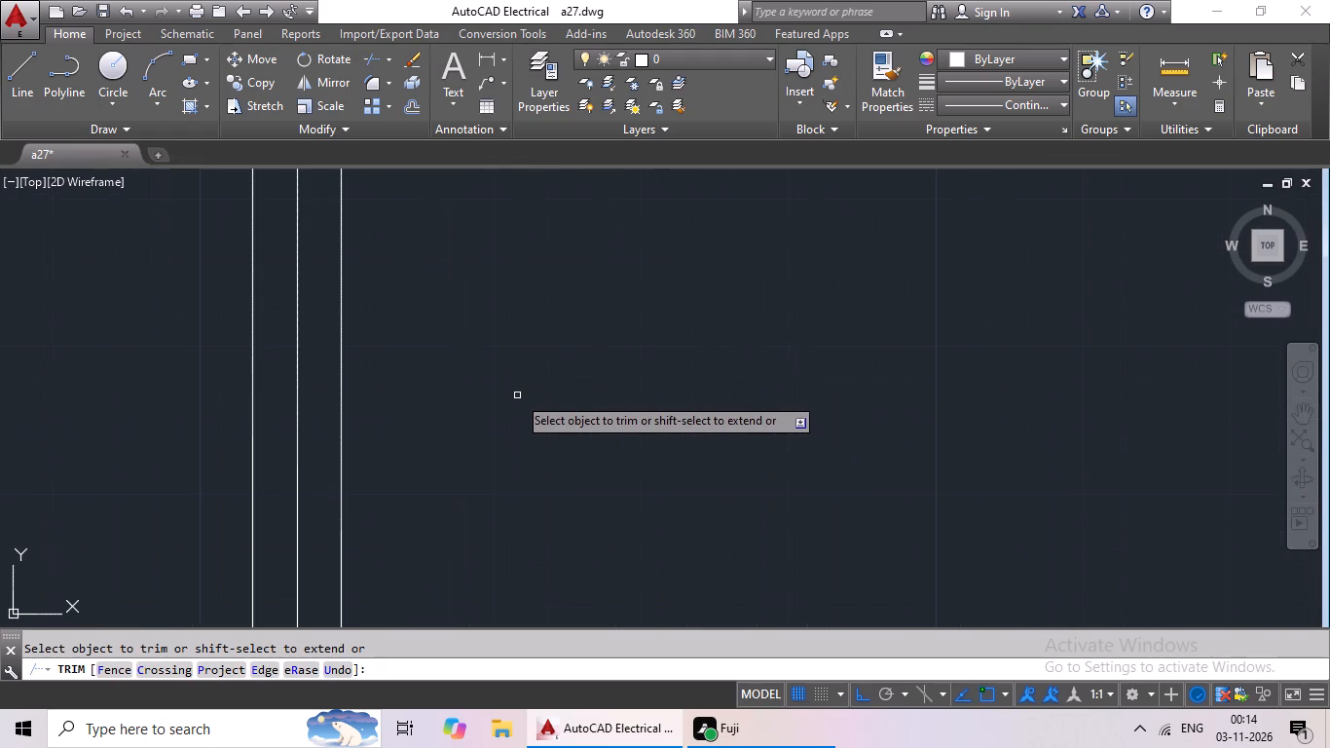
{"action": "scroll", "coordinate": [519, 397], "scroll_direction": "up", "scroll_amount": 1}
{"action": "scroll", "coordinate": [510, 407], "scroll_direction": "down", "scroll_amount": 3}
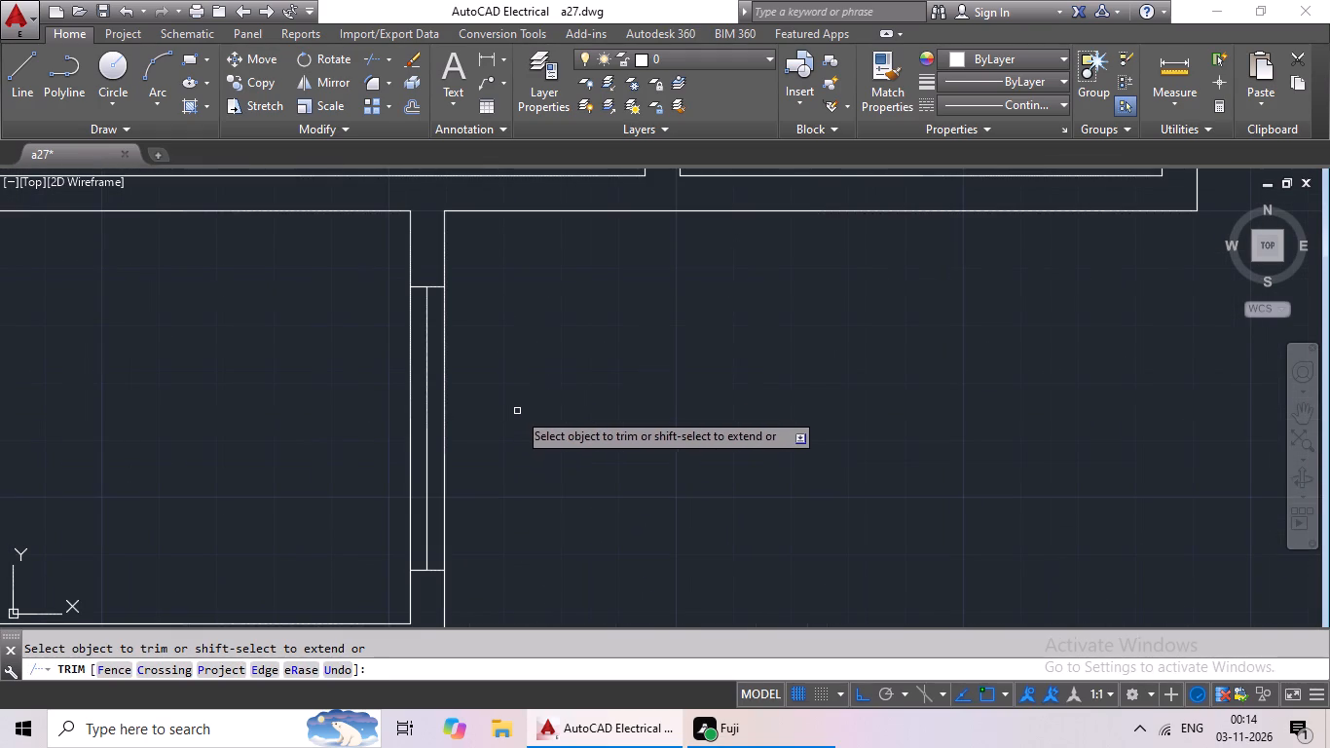
{"action": "left_click", "coordinate": [446, 407]}
{"action": "left_click", "coordinate": [411, 386]}
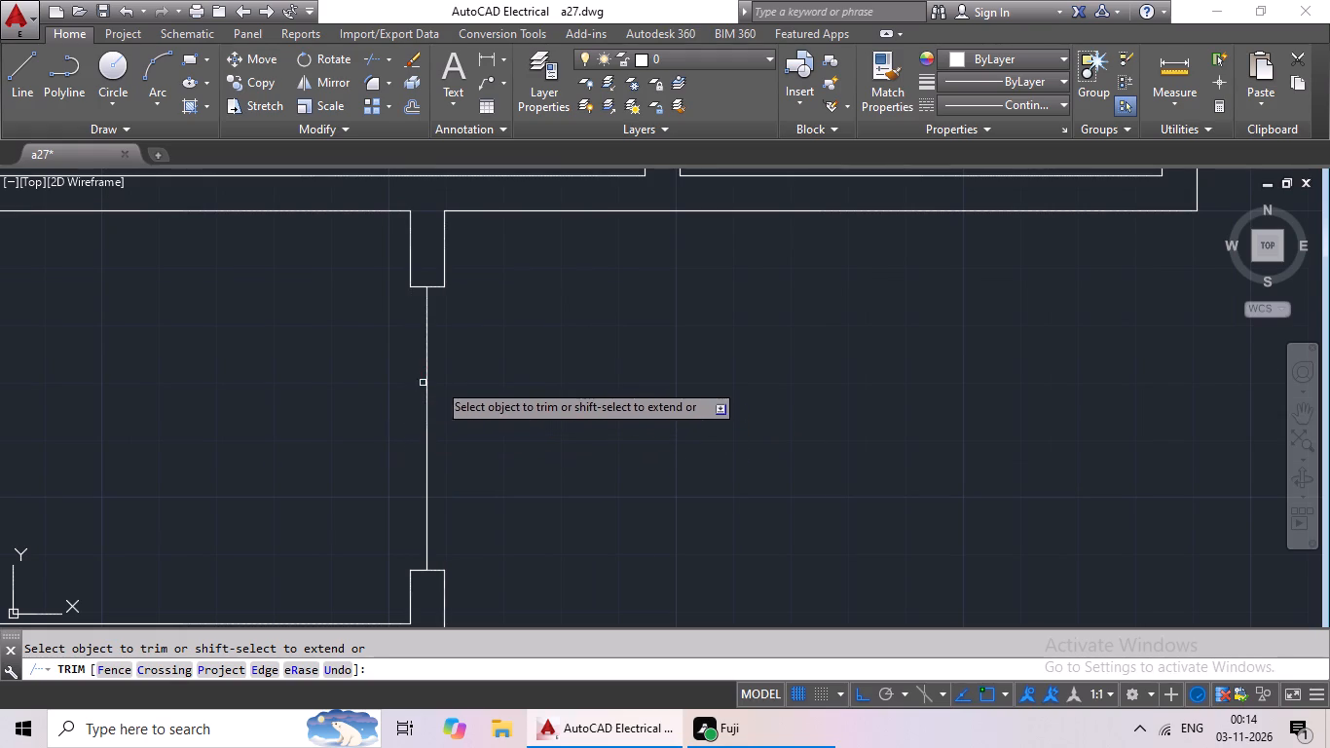
{"action": "scroll", "coordinate": [602, 371], "scroll_direction": "down", "scroll_amount": 7}
{"action": "middle_click_drag", "start_coordinate": [625, 389], "coordinate": [597, 408]}
{"action": "scroll", "coordinate": [591, 436], "scroll_direction": "up", "scroll_amount": 2}
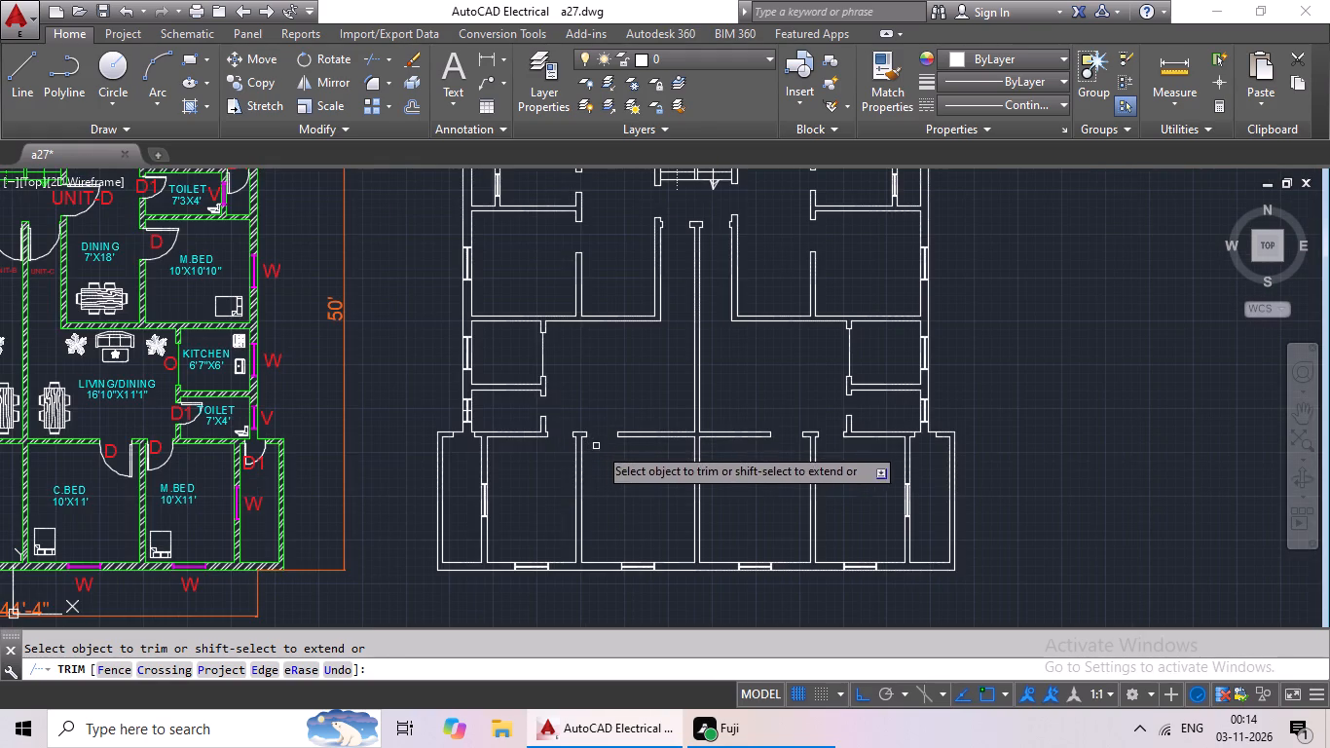
{"action": "middle_click_drag", "start_coordinate": [621, 417], "coordinate": [608, 455]}
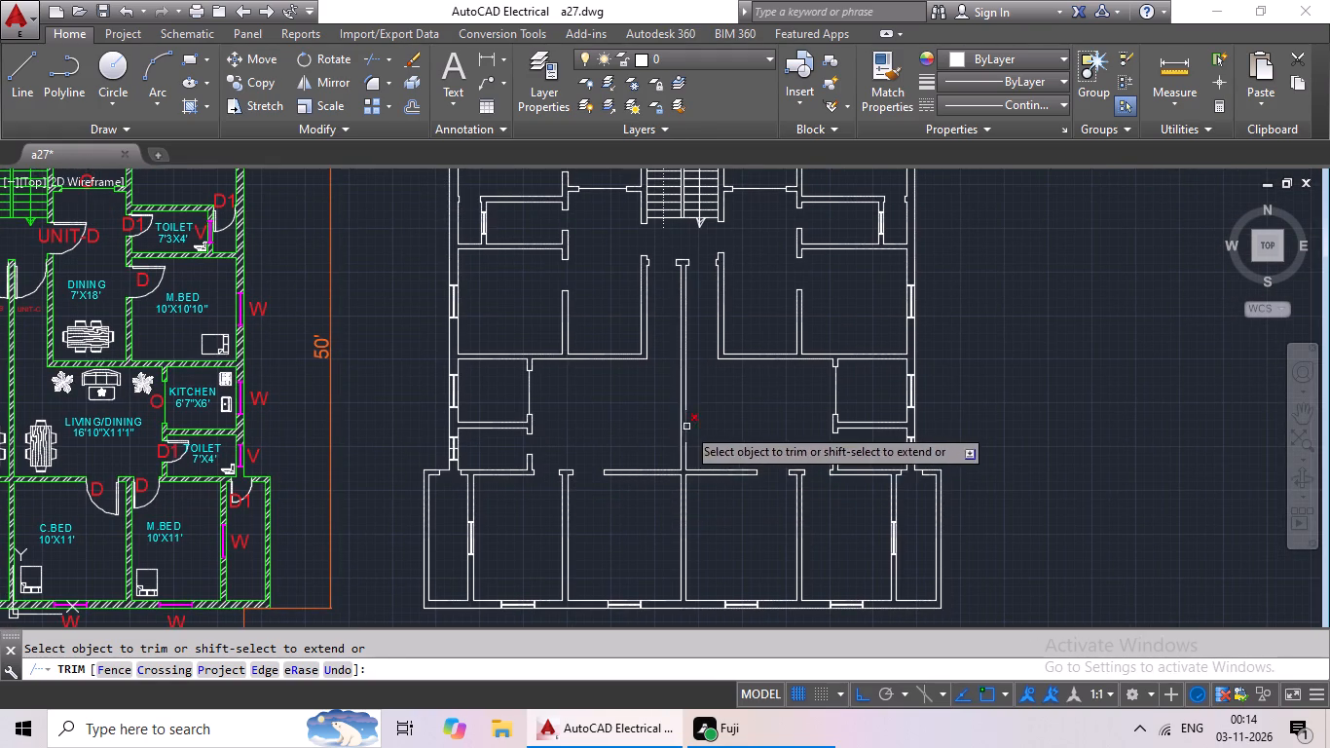
{"action": "middle_click_drag", "start_coordinate": [690, 417], "coordinate": [651, 496]}
{"action": "scroll", "coordinate": [649, 488], "scroll_direction": "down", "scroll_amount": 1}
{"action": "key", "text": "Escape"}
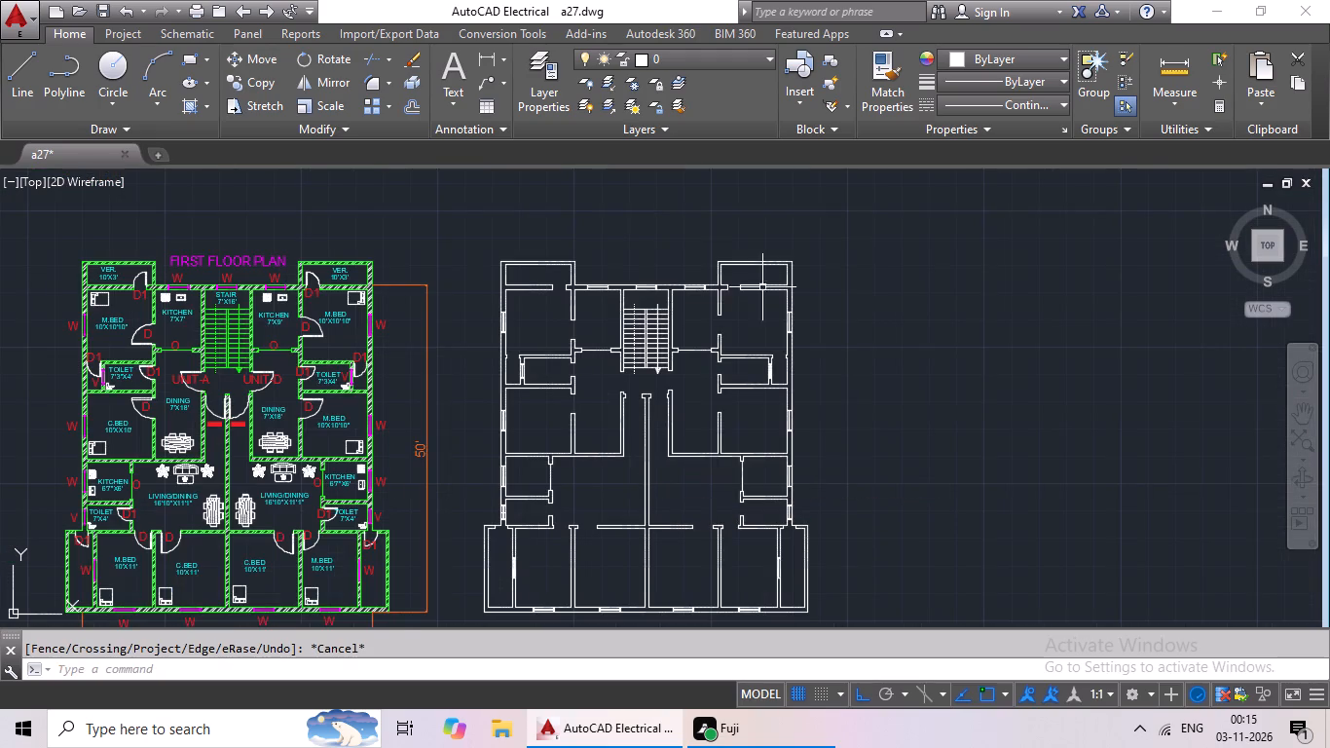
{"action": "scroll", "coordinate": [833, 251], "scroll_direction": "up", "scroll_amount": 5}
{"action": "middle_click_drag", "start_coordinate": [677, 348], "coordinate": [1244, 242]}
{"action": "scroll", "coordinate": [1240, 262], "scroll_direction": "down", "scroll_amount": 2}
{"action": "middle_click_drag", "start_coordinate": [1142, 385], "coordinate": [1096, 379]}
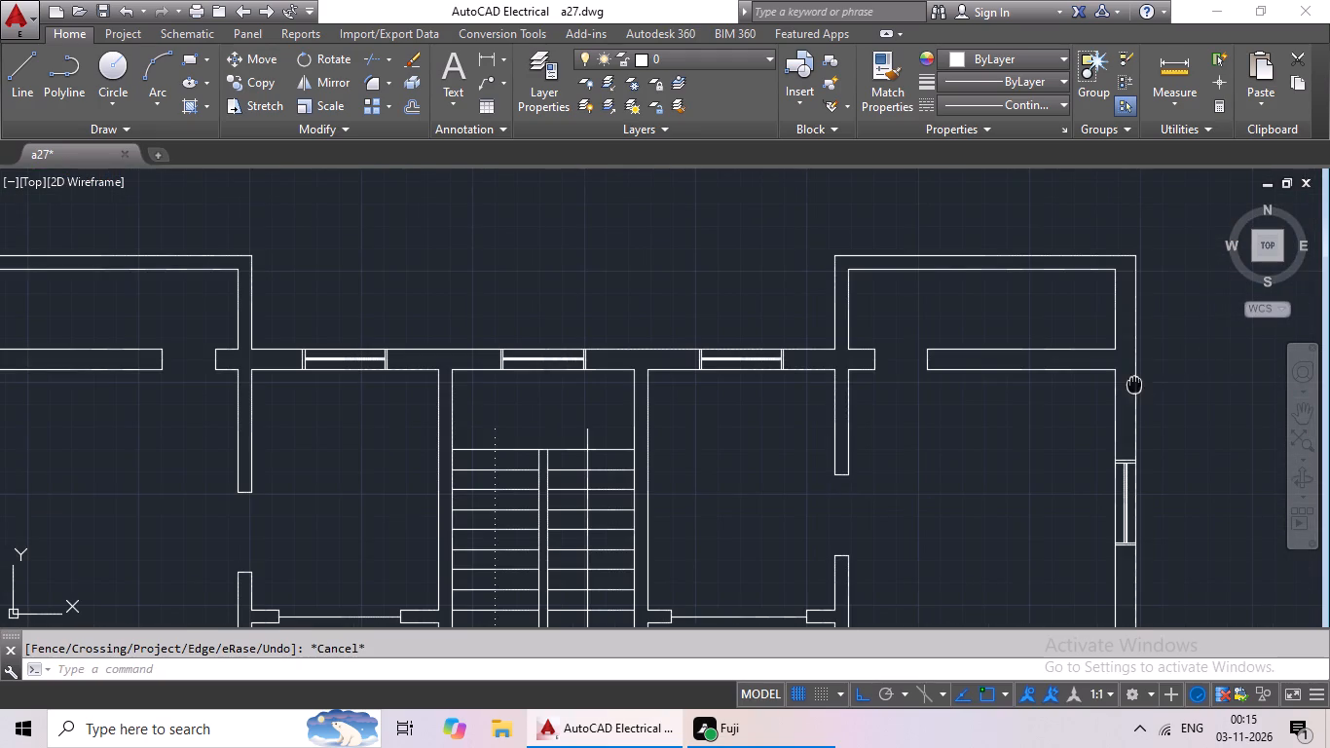
Select the northeast veranda walls, the east outer wall and the upper wall between the east kitchen and northeast bedroom.
{"action": "middle_click_drag", "start_coordinate": [1096, 379], "coordinate": [638, 274]}
{"action": "scroll", "coordinate": [762, 235], "scroll_direction": "down", "scroll_amount": 3}
{"action": "middle_click_drag", "start_coordinate": [782, 264], "coordinate": [766, 319]}
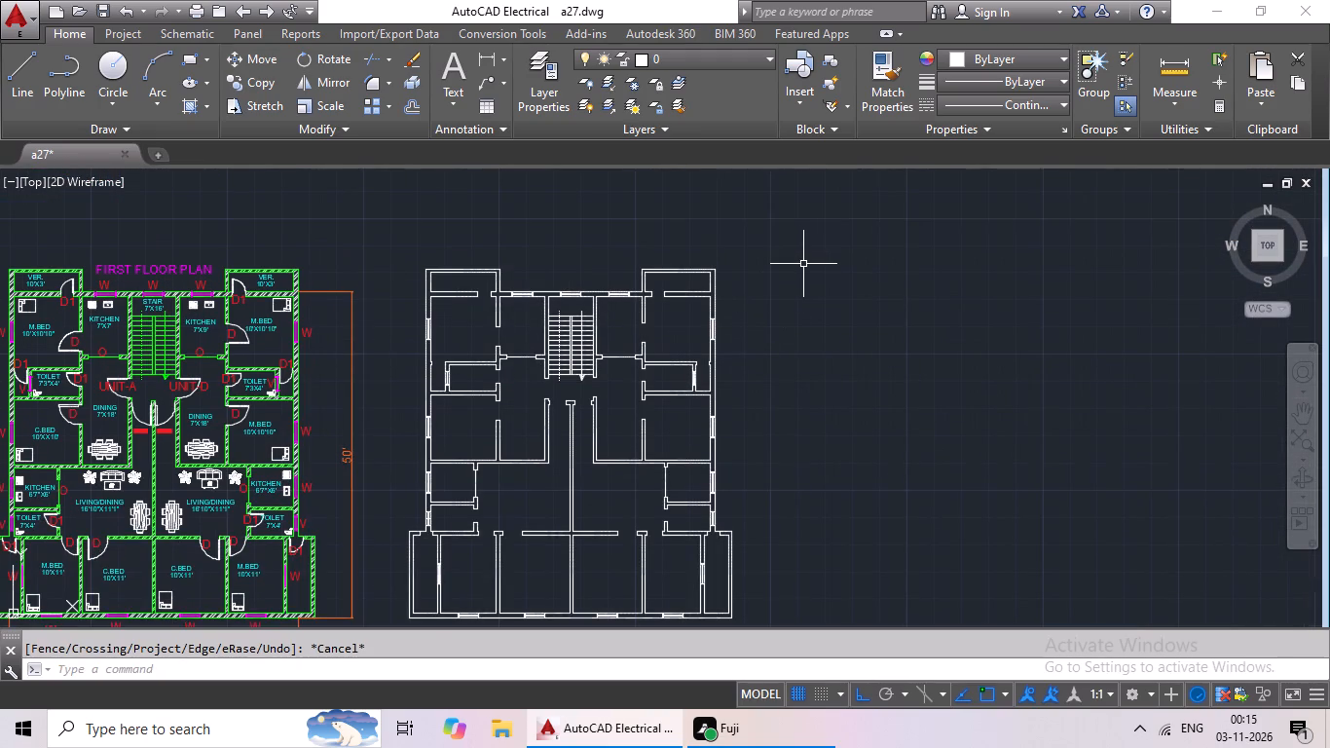
{"action": "scroll", "coordinate": [803, 264], "scroll_direction": "up", "scroll_amount": 1}
{"action": "left_click_drag", "start_coordinate": [806, 251], "coordinate": [544, 277]}
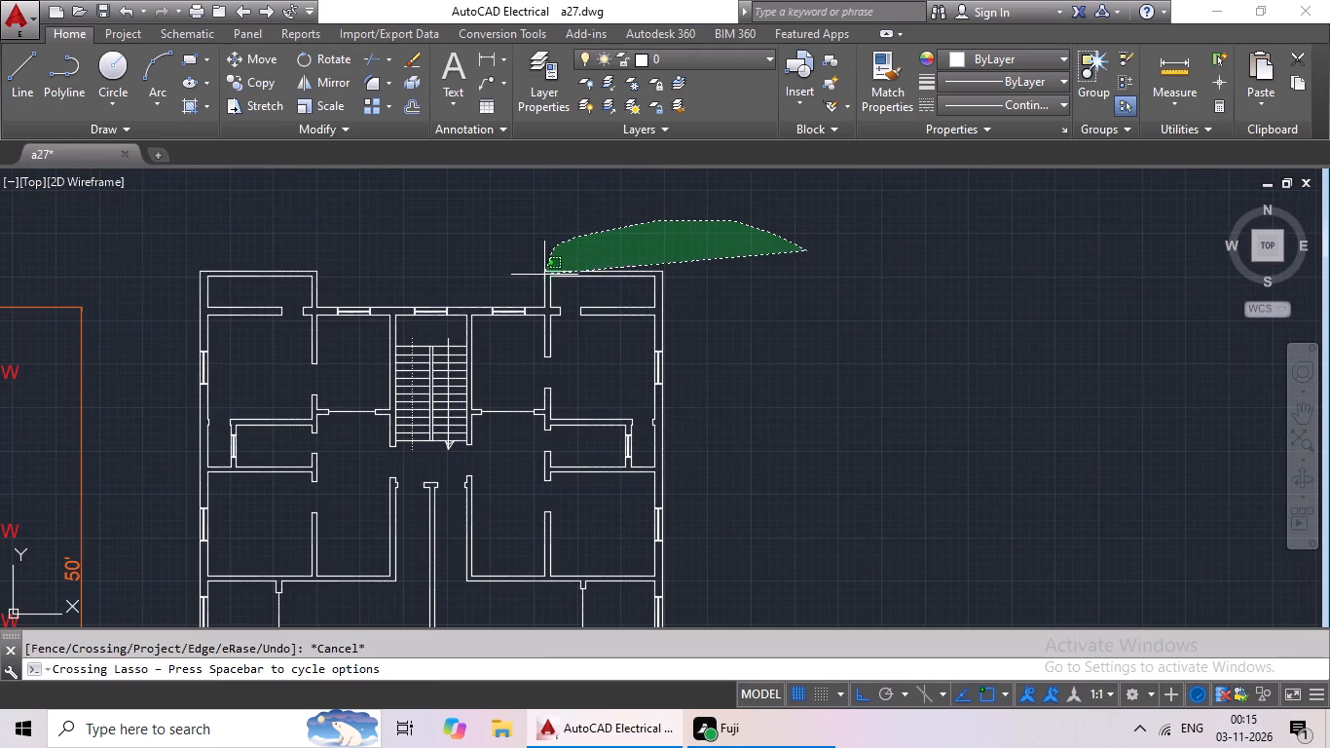
{"action": "left_click_drag", "start_coordinate": [544, 277], "coordinate": [764, 269]}
{"action": "middle_click_drag", "start_coordinate": [800, 295], "coordinate": [860, 224]}
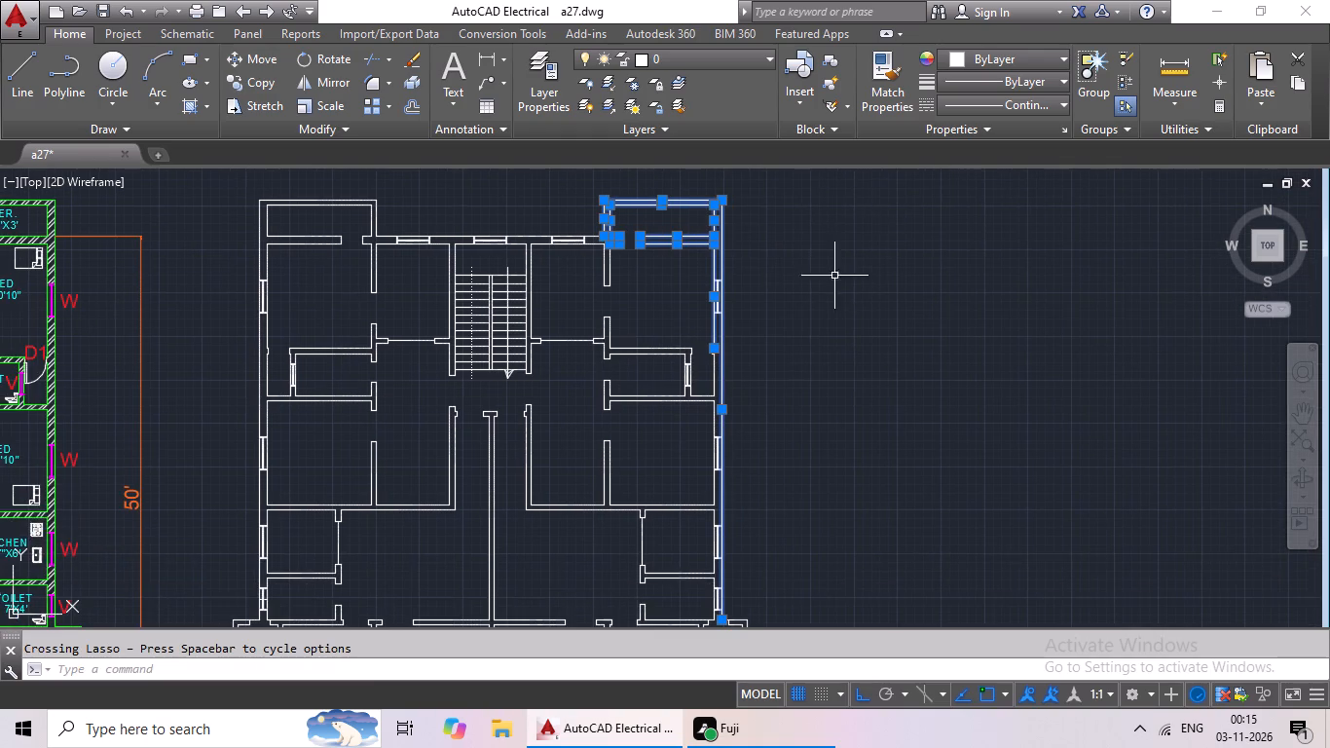
{"action": "scroll", "coordinate": [631, 267], "scroll_direction": "up", "scroll_amount": 2}
{"action": "left_click_drag", "start_coordinate": [643, 269], "coordinate": [510, 290]}
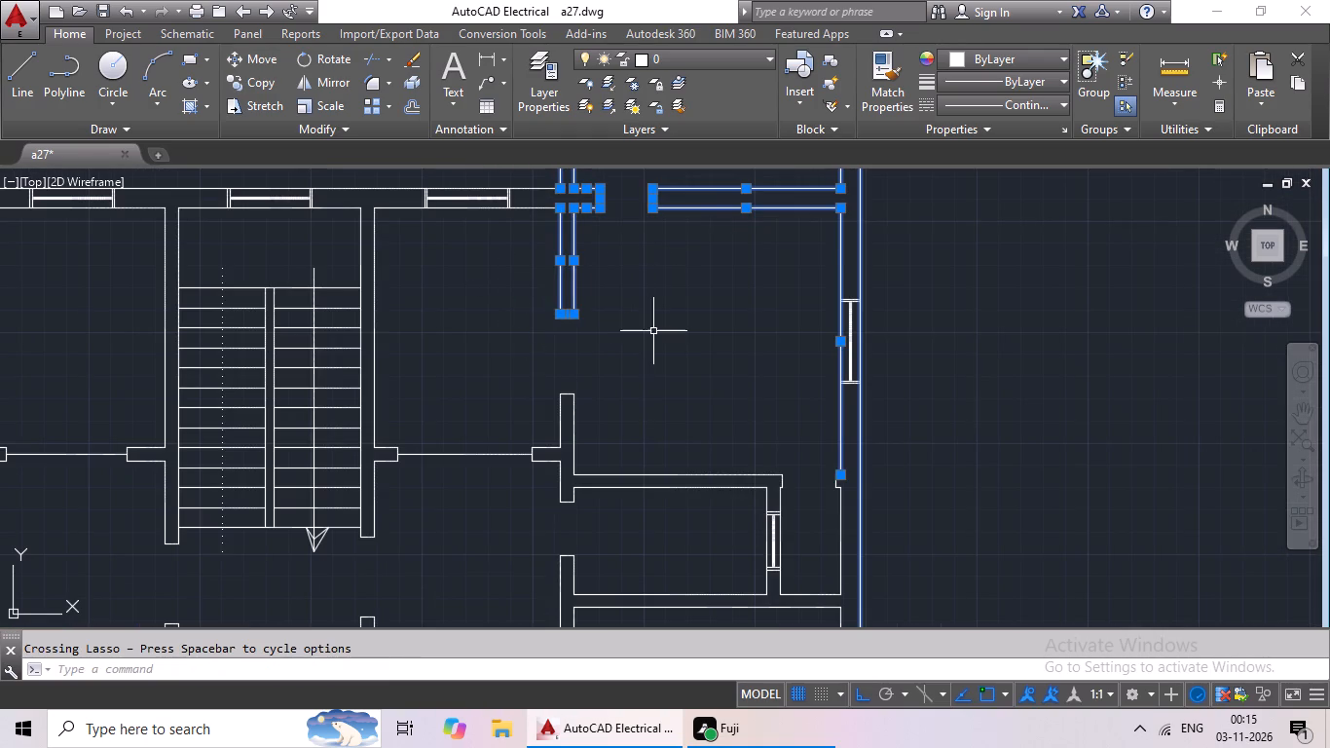
Add the east kitchen's north wall, the staircase's east wall and the staircase's inner north wall line to the selection.
{"action": "middle_click_drag", "start_coordinate": [660, 336], "coordinate": [674, 471]}
{"action": "scroll", "coordinate": [556, 353], "scroll_direction": "up", "scroll_amount": 3}
{"action": "scroll", "coordinate": [538, 260], "scroll_direction": "down", "scroll_amount": 2}
{"action": "middle_click_drag", "start_coordinate": [538, 259], "coordinate": [520, 353]}
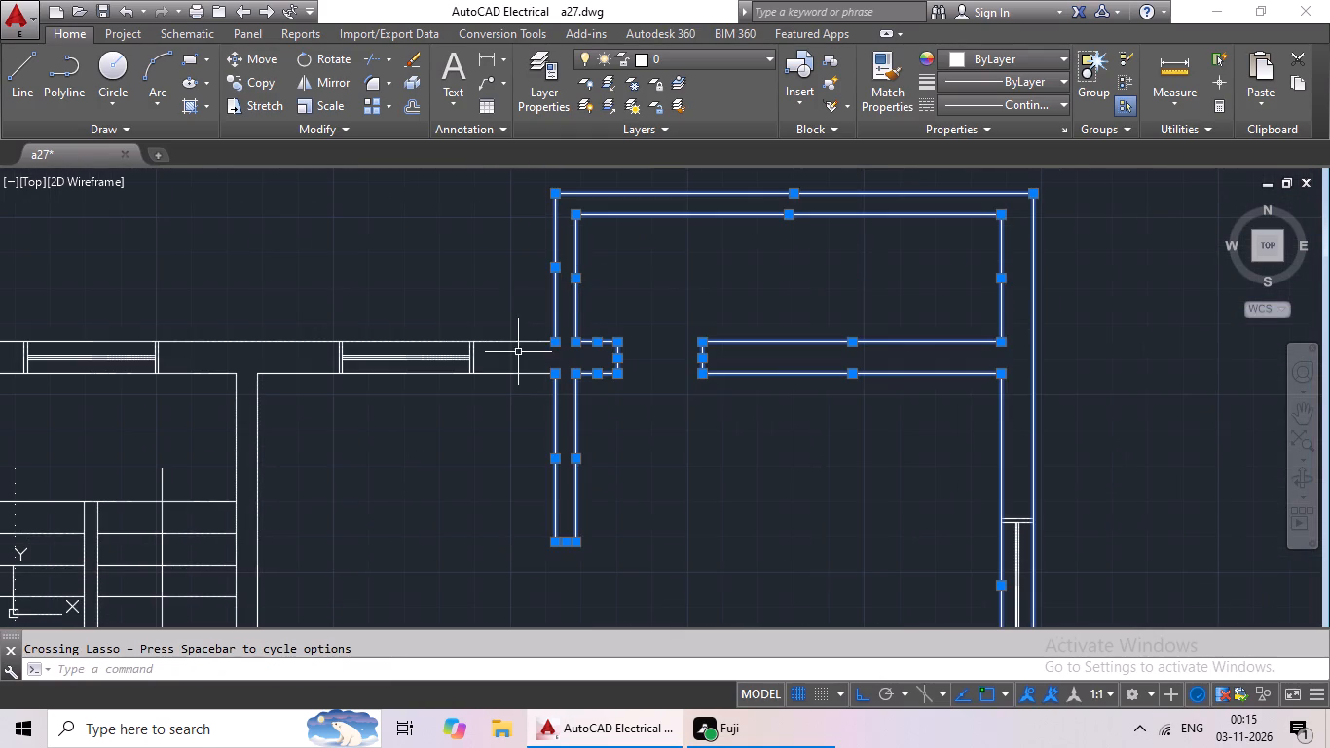
{"action": "scroll", "coordinate": [511, 305], "scroll_direction": "up", "scroll_amount": 2}
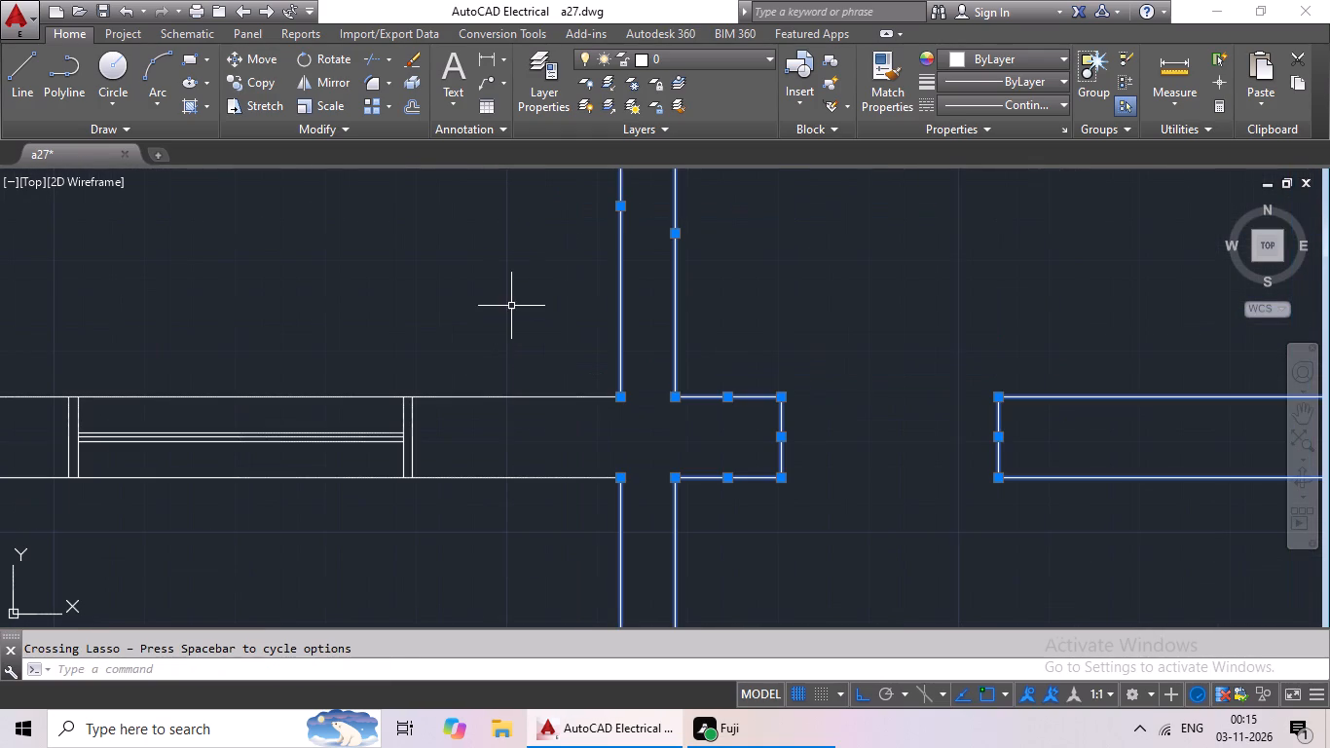
{"action": "left_click_drag", "start_coordinate": [526, 318], "coordinate": [470, 537]}
{"action": "scroll", "coordinate": [483, 569], "scroll_direction": "down", "scroll_amount": 1}
{"action": "middle_click_drag", "start_coordinate": [528, 552], "coordinate": [786, 432]}
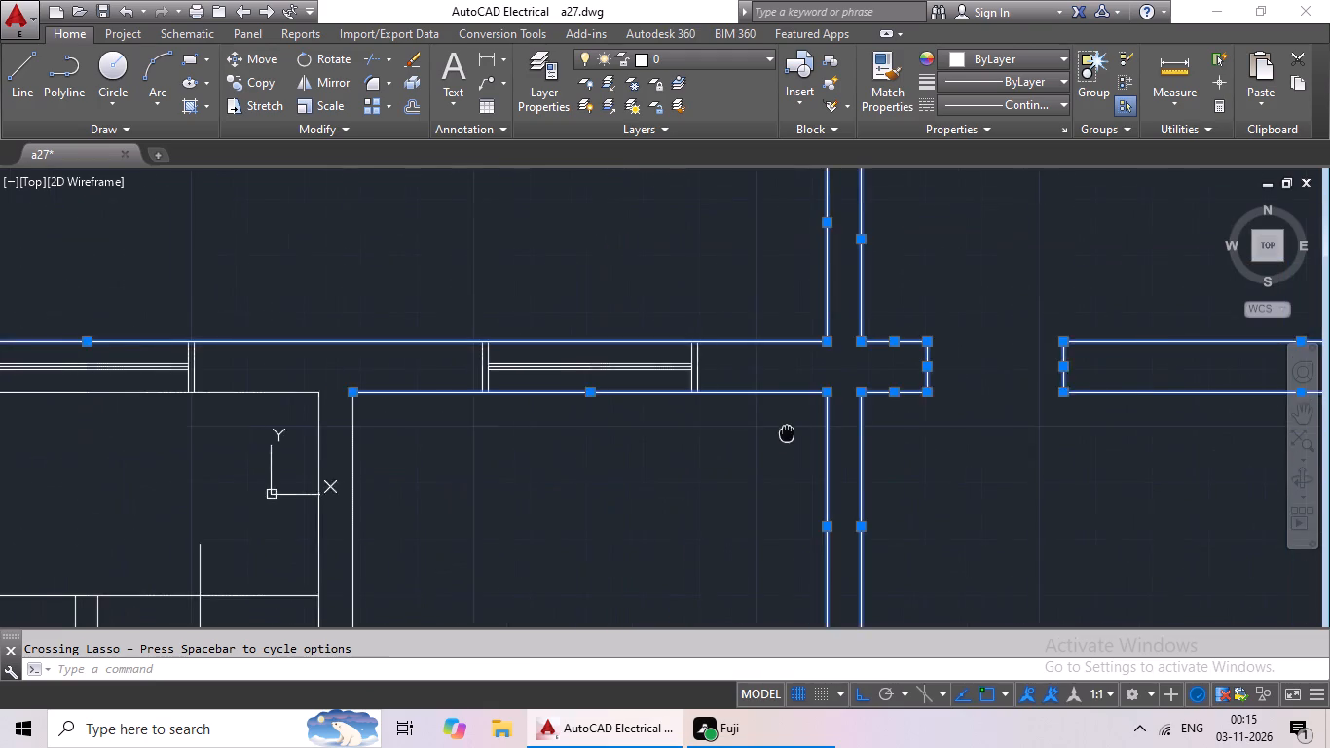
{"action": "middle_click_drag", "start_coordinate": [466, 450], "coordinate": [751, 366]}
{"action": "left_click_drag", "start_coordinate": [749, 397], "coordinate": [436, 388]}
{"action": "middle_click_drag", "start_coordinate": [461, 413], "coordinate": [530, 467]}
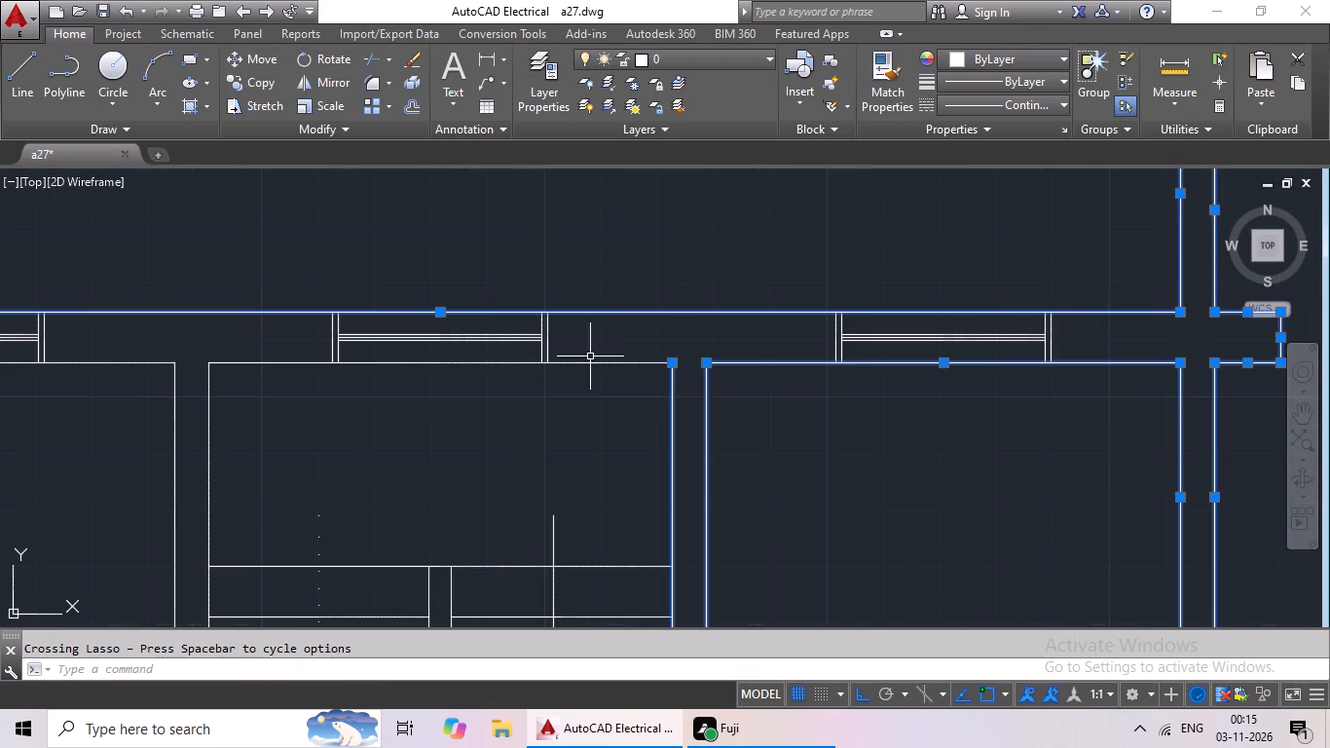
{"action": "left_click_drag", "start_coordinate": [692, 255], "coordinate": [591, 422]}
Add the staircase's west wall and the west kitchen's inner north wall line to the selection.
{"action": "middle_click_drag", "start_coordinate": [597, 435], "coordinate": [797, 365]}
{"action": "left_click_drag", "start_coordinate": [700, 358], "coordinate": [698, 358]}
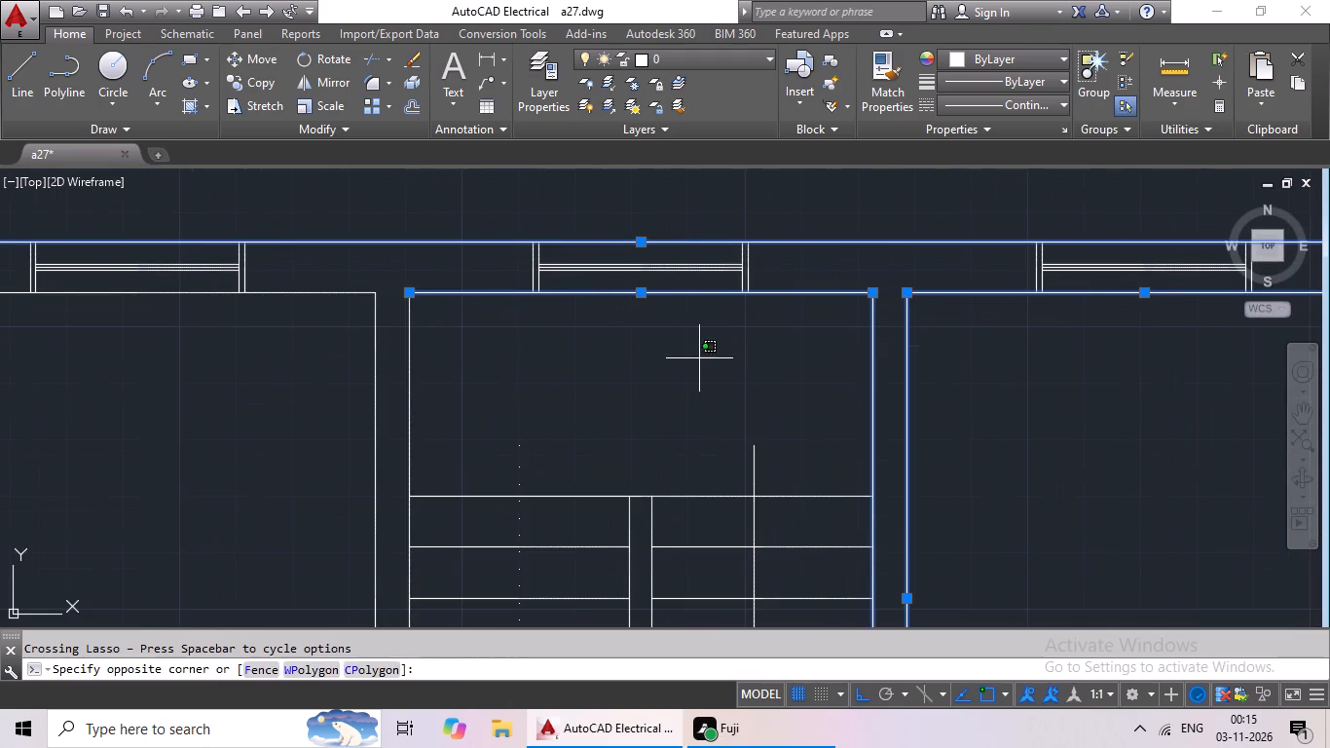
{"action": "left_click_drag", "start_coordinate": [698, 358], "coordinate": [258, 376]}
{"action": "scroll", "coordinate": [350, 380], "scroll_direction": "down", "scroll_amount": 3}
{"action": "middle_click_drag", "start_coordinate": [344, 382], "coordinate": [485, 346]}
{"action": "scroll", "coordinate": [496, 315], "scroll_direction": "up", "scroll_amount": 5}
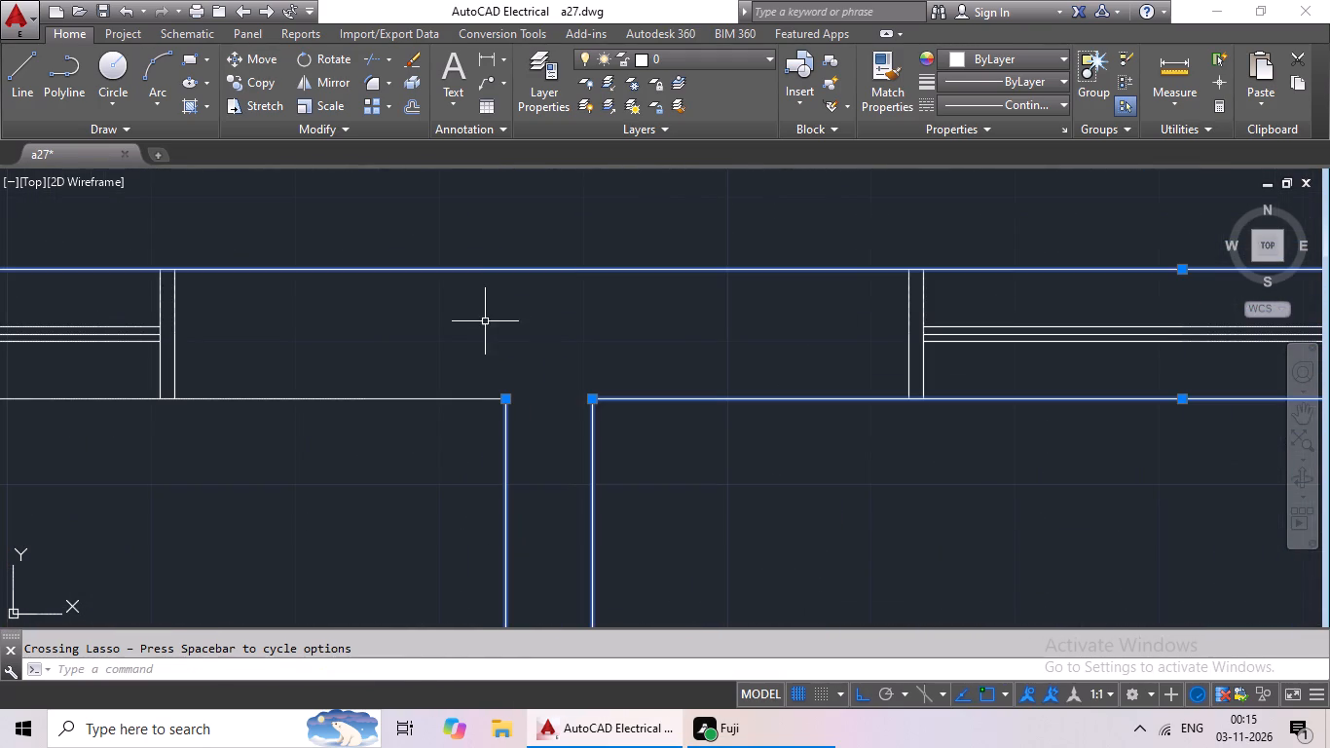
{"action": "left_click_drag", "start_coordinate": [482, 321], "coordinate": [324, 509]}
Add the upper wall between the west kitchen and northwest bedroom, with its door stub and end caps, to the selection.
{"action": "scroll", "coordinate": [338, 498], "scroll_direction": "down", "scroll_amount": 2}
{"action": "middle_click_drag", "start_coordinate": [335, 502], "coordinate": [696, 393]}
{"action": "middle_click_drag", "start_coordinate": [499, 486], "coordinate": [680, 449]}
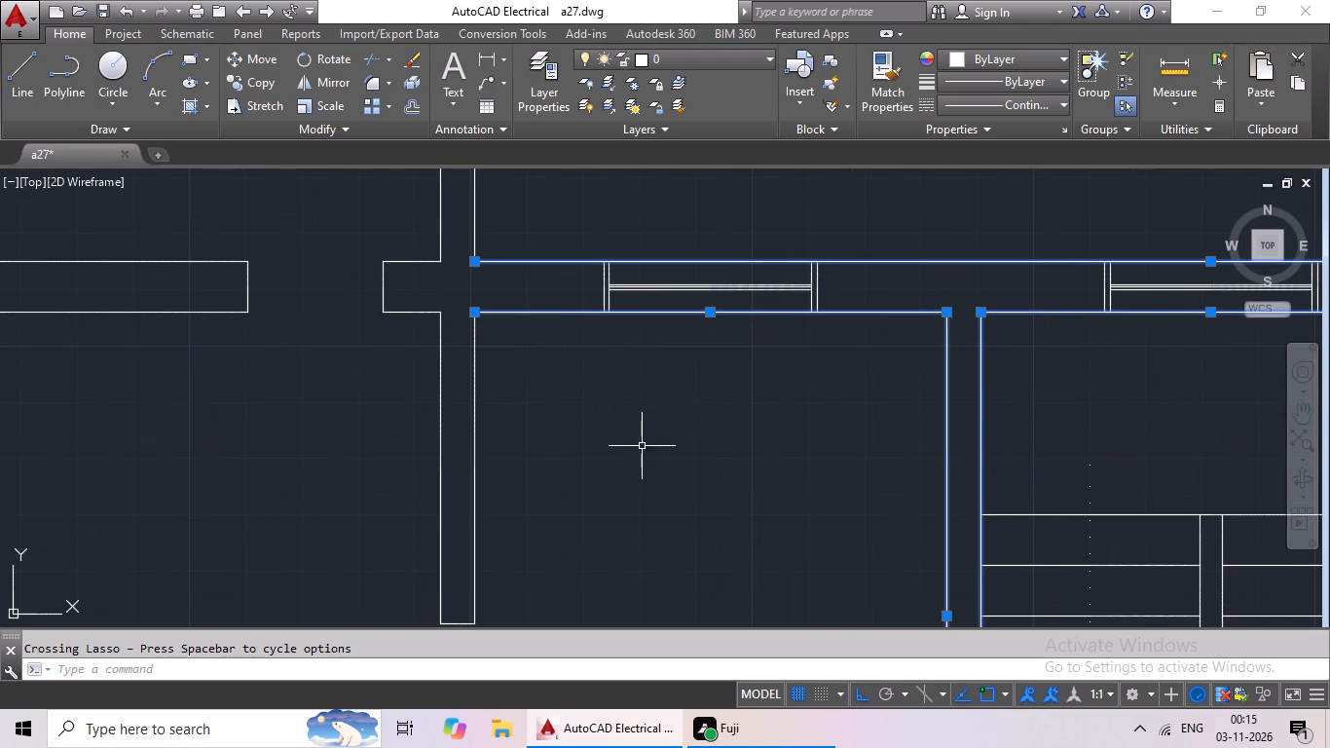
{"action": "left_click_drag", "start_coordinate": [645, 415], "coordinate": [395, 218]}
{"action": "left_click_drag", "start_coordinate": [390, 225], "coordinate": [382, 236]}
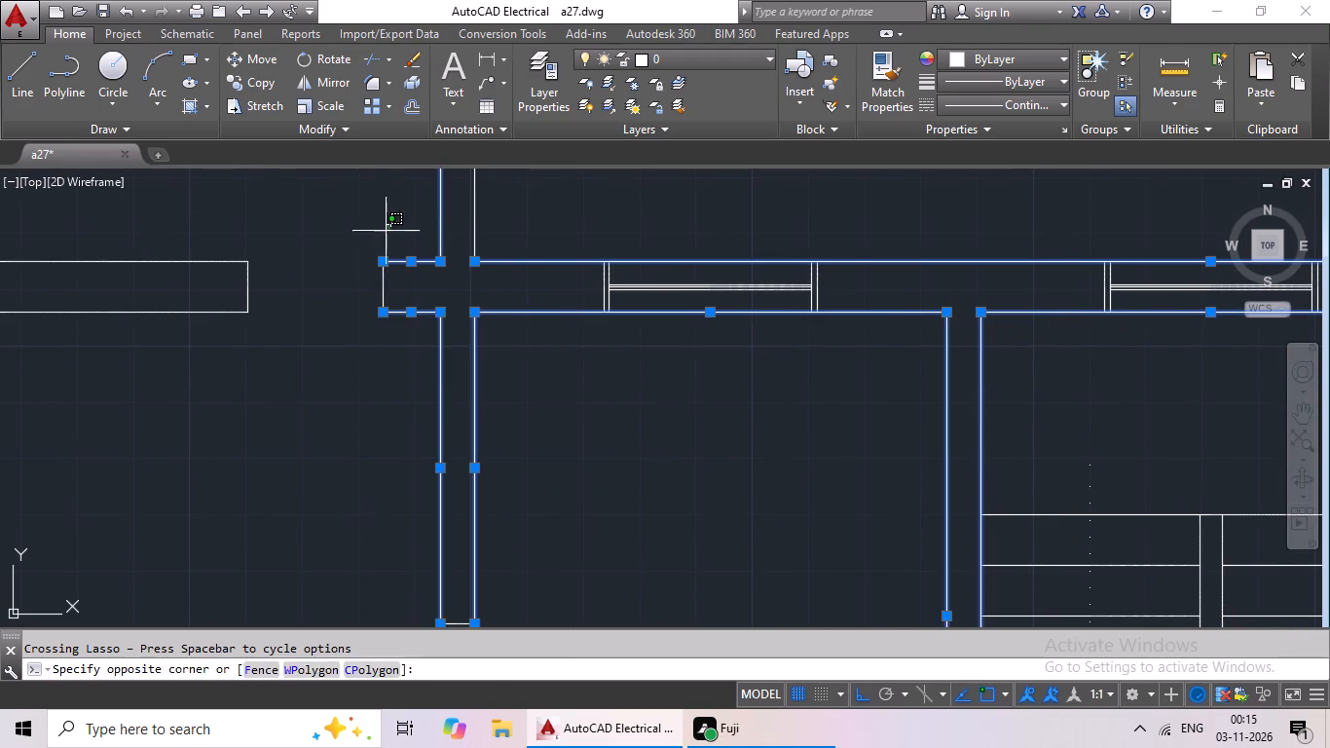
{"action": "left_click_drag", "start_coordinate": [382, 236], "coordinate": [522, 423]}
{"action": "middle_click_drag", "start_coordinate": [547, 471], "coordinate": [582, 271]}
{"action": "left_click_drag", "start_coordinate": [637, 309], "coordinate": [391, 376]}
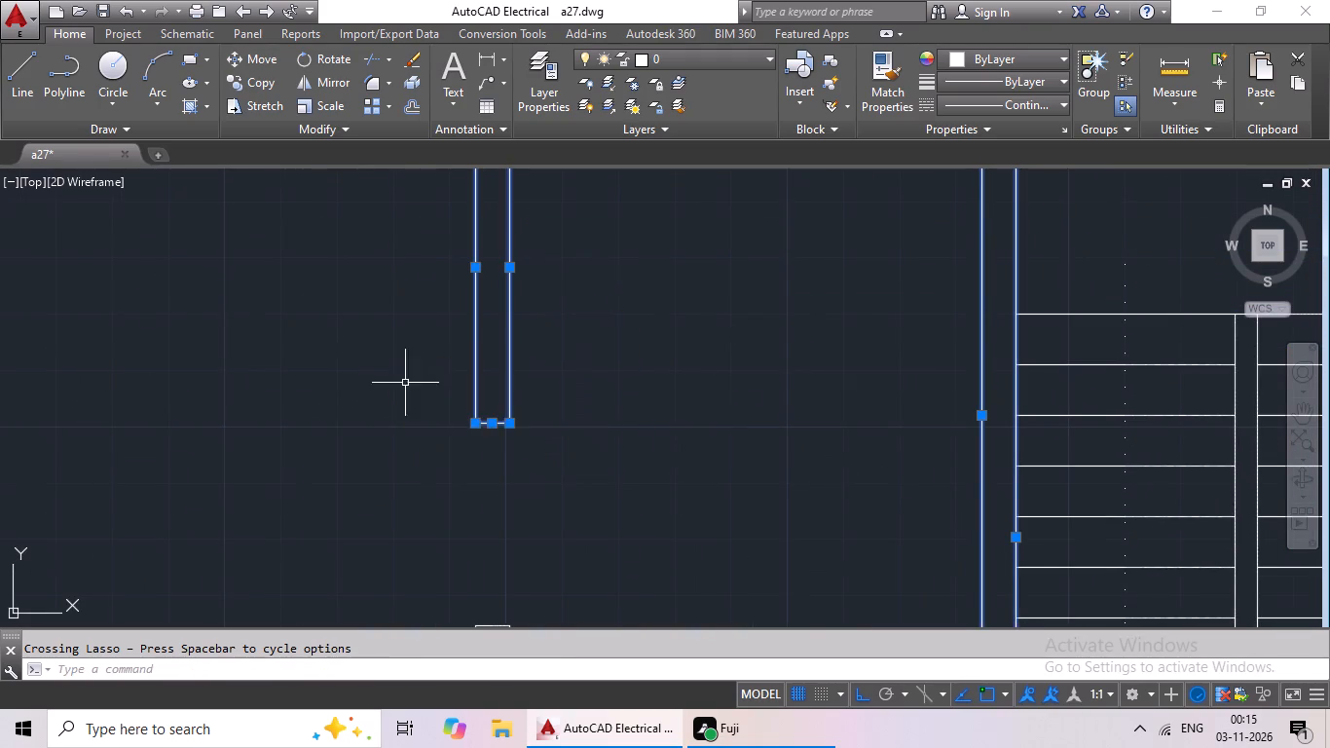
Add the northwest veranda's north, east and west wall lines and the west outer wall line to the selection.
{"action": "scroll", "coordinate": [423, 377], "scroll_direction": "down", "scroll_amount": 3}
{"action": "middle_click_drag", "start_coordinate": [408, 363], "coordinate": [405, 475]}
{"action": "scroll", "coordinate": [448, 279], "scroll_direction": "up", "scroll_amount": 3}
{"action": "middle_click_drag", "start_coordinate": [454, 366], "coordinate": [643, 146]}
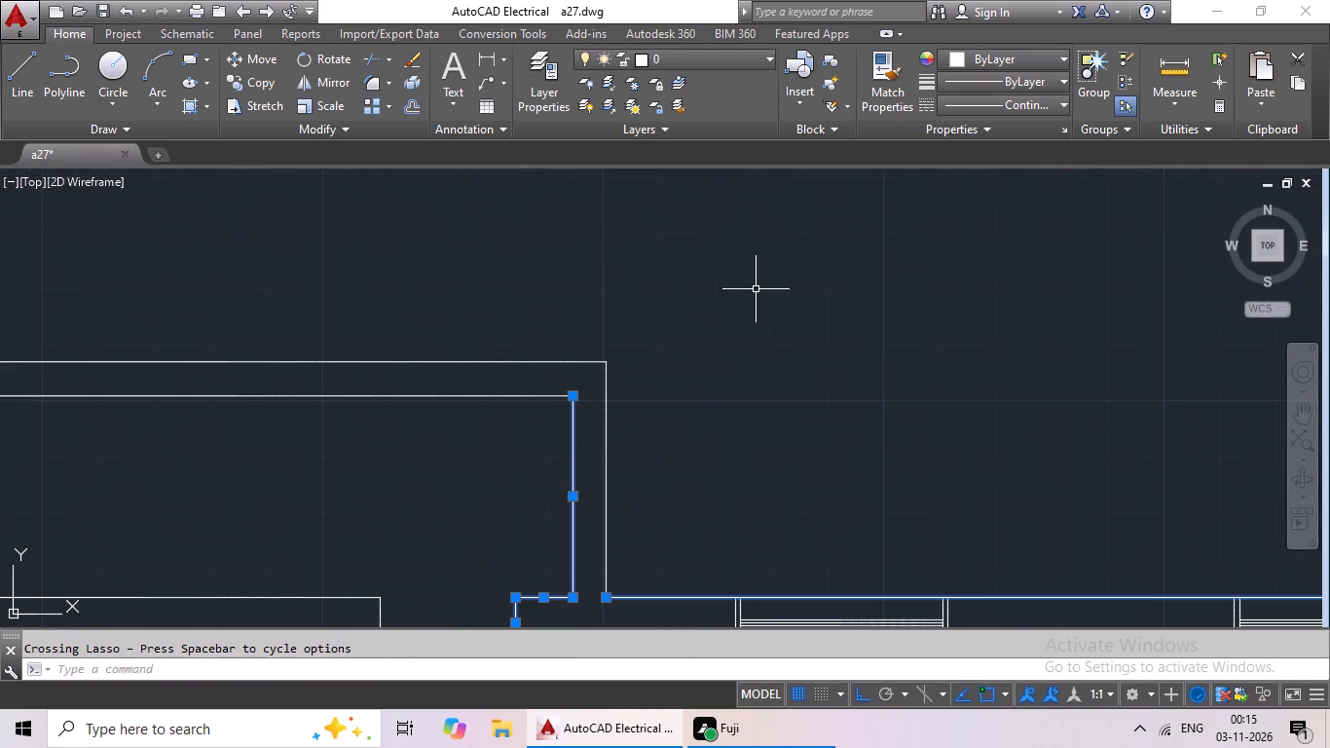
{"action": "left_click_drag", "start_coordinate": [753, 304], "coordinate": [425, 430]}
{"action": "middle_click_drag", "start_coordinate": [423, 434], "coordinate": [898, 301]}
{"action": "left_click_drag", "start_coordinate": [734, 322], "coordinate": [277, 339]}
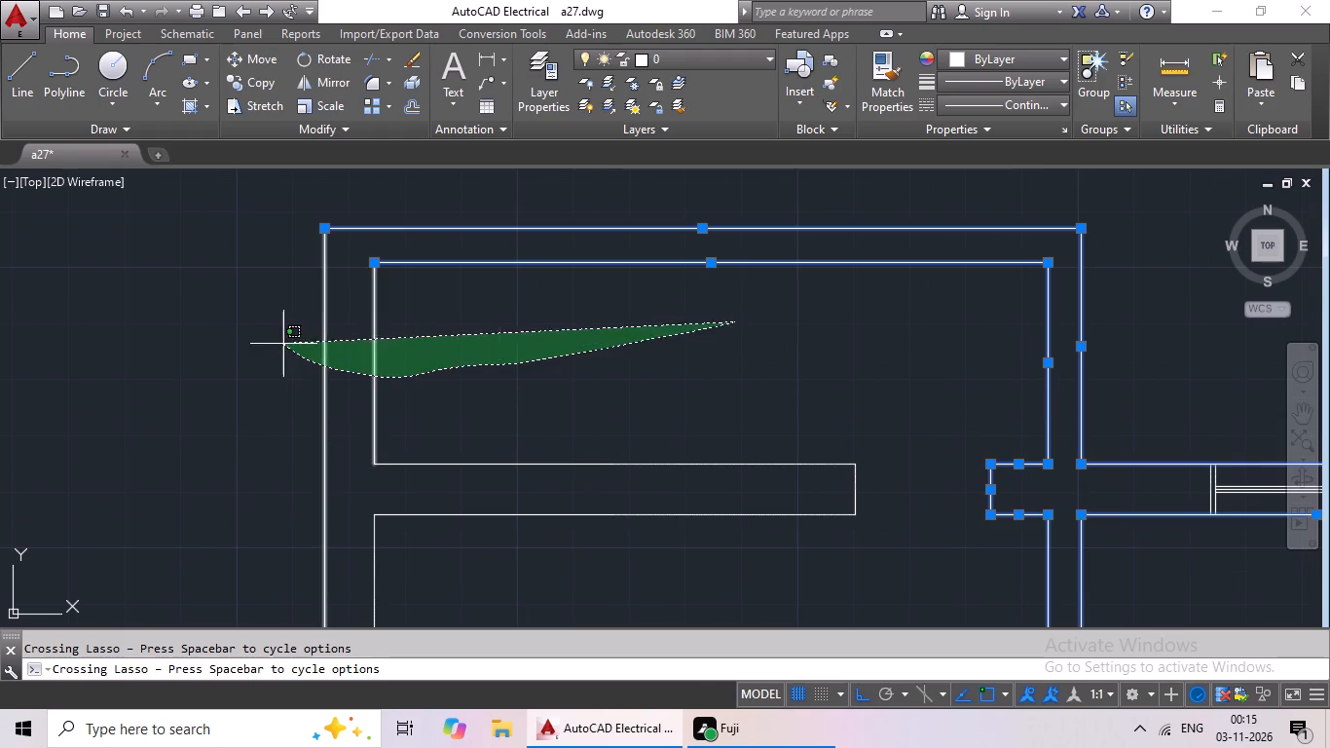
{"action": "left_click_drag", "start_coordinate": [277, 339], "coordinate": [268, 333]}
Add the wall between the northwest veranda and bedroom, plus the bedroom's inner west wall line, to the selection.
{"action": "middle_click_drag", "start_coordinate": [568, 409], "coordinate": [421, 264]}
{"action": "left_click_drag", "start_coordinate": [645, 233], "coordinate": [299, 314]}
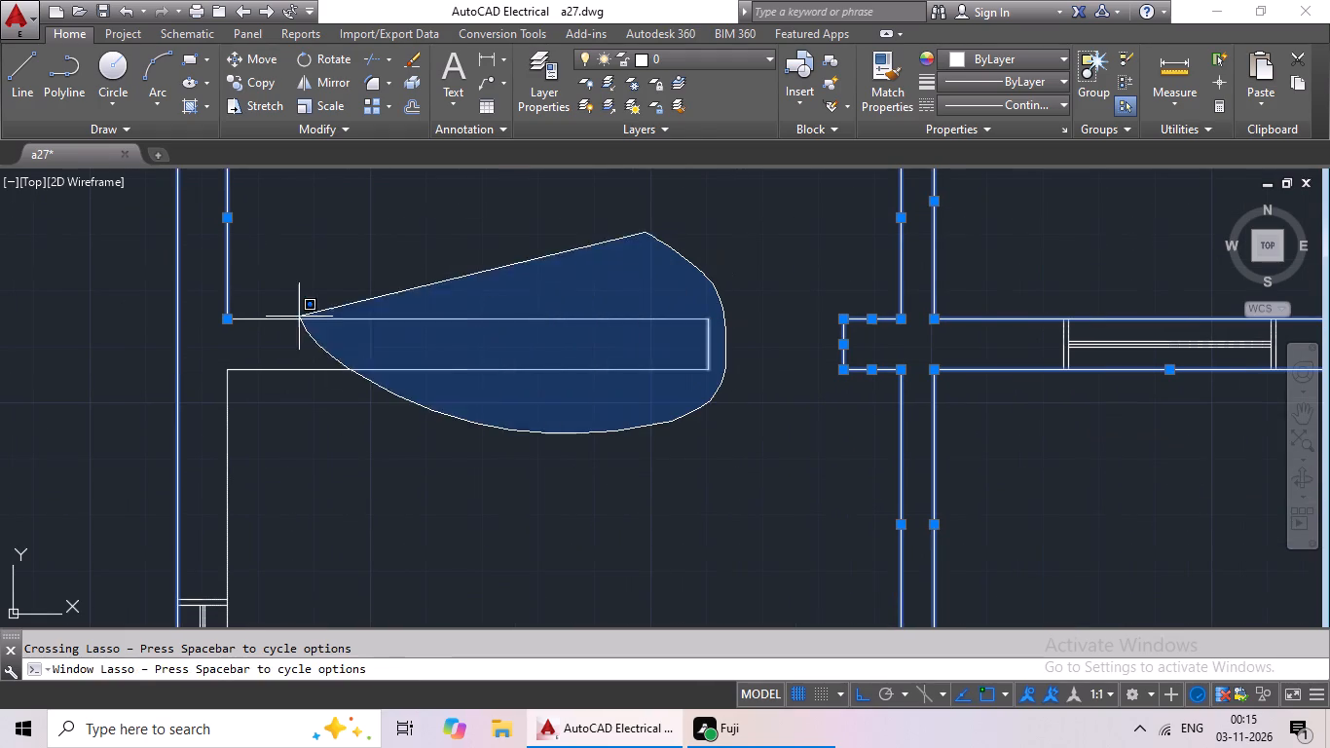
{"action": "left_click_drag", "start_coordinate": [299, 314], "coordinate": [299, 311]}
{"action": "middle_click_drag", "start_coordinate": [457, 405], "coordinate": [478, 374]}
{"action": "left_click_drag", "start_coordinate": [547, 245], "coordinate": [377, 395]}
{"action": "left_click_drag", "start_coordinate": [505, 402], "coordinate": [83, 381]}
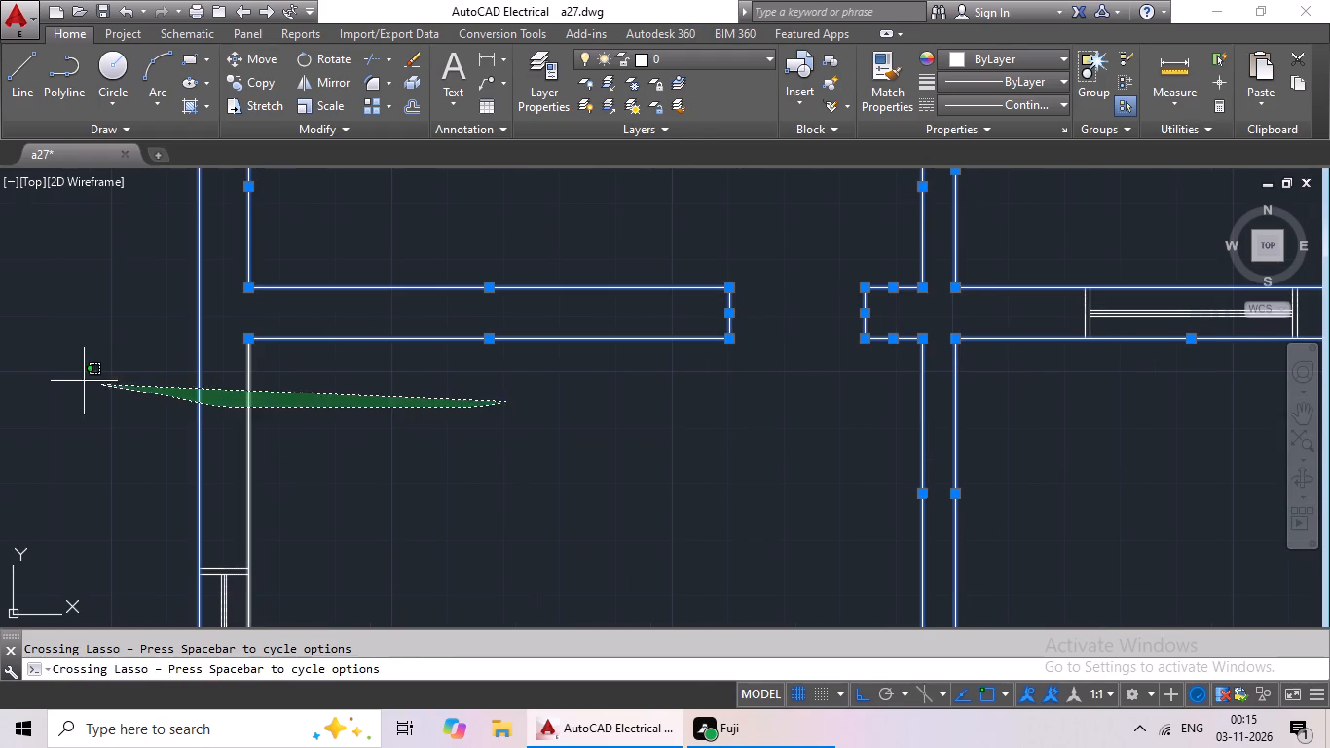
{"action": "left_click_drag", "start_coordinate": [83, 381], "coordinate": [72, 387]}
Add the northwest toilet's north and south walls, its east wall stubs and the west kitchen's opening line to the selection.
{"action": "scroll", "coordinate": [465, 463], "scroll_direction": "down", "scroll_amount": 1}
{"action": "middle_click_drag", "start_coordinate": [474, 459], "coordinate": [521, 198]}
{"action": "middle_click_drag", "start_coordinate": [532, 335], "coordinate": [479, 148]}
{"action": "scroll", "coordinate": [847, 286], "scroll_direction": "up", "scroll_amount": 1}
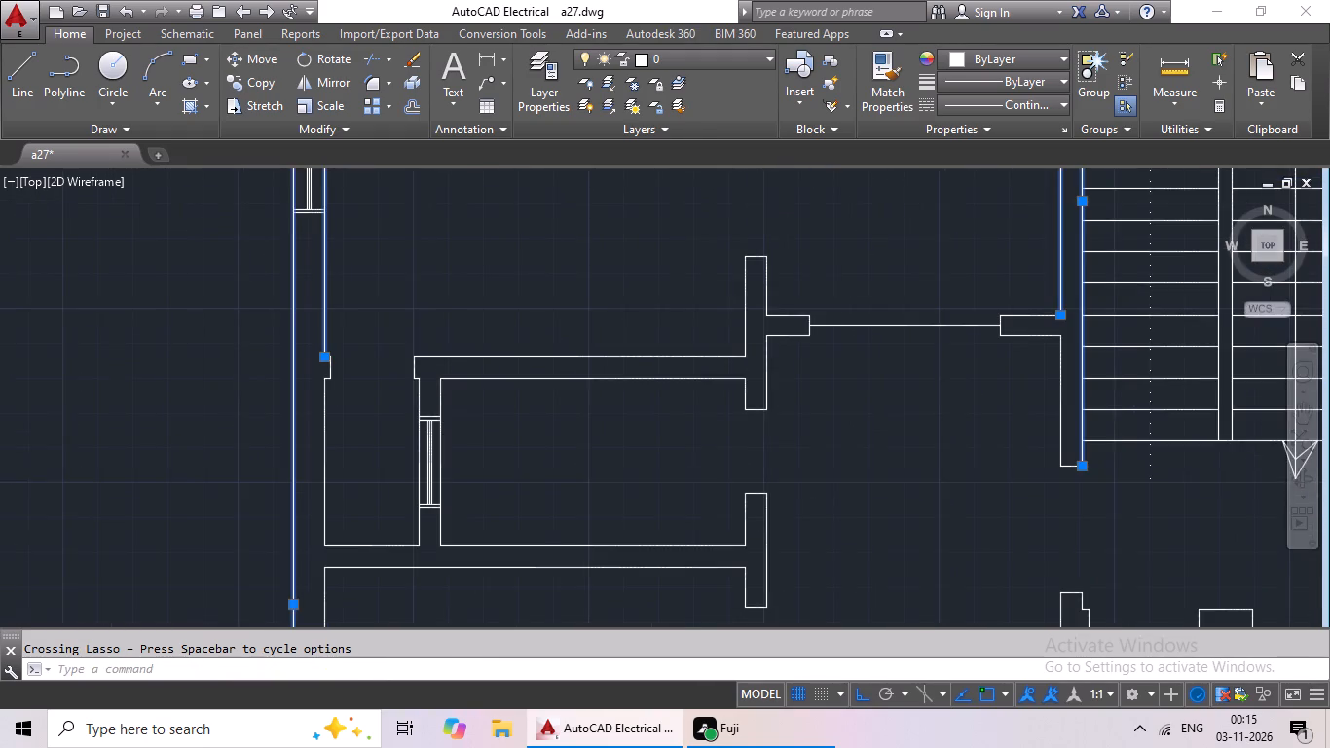
{"action": "left_click_drag", "start_coordinate": [857, 265], "coordinate": [862, 515]}
{"action": "scroll", "coordinate": [875, 524], "scroll_direction": "down", "scroll_amount": 1}
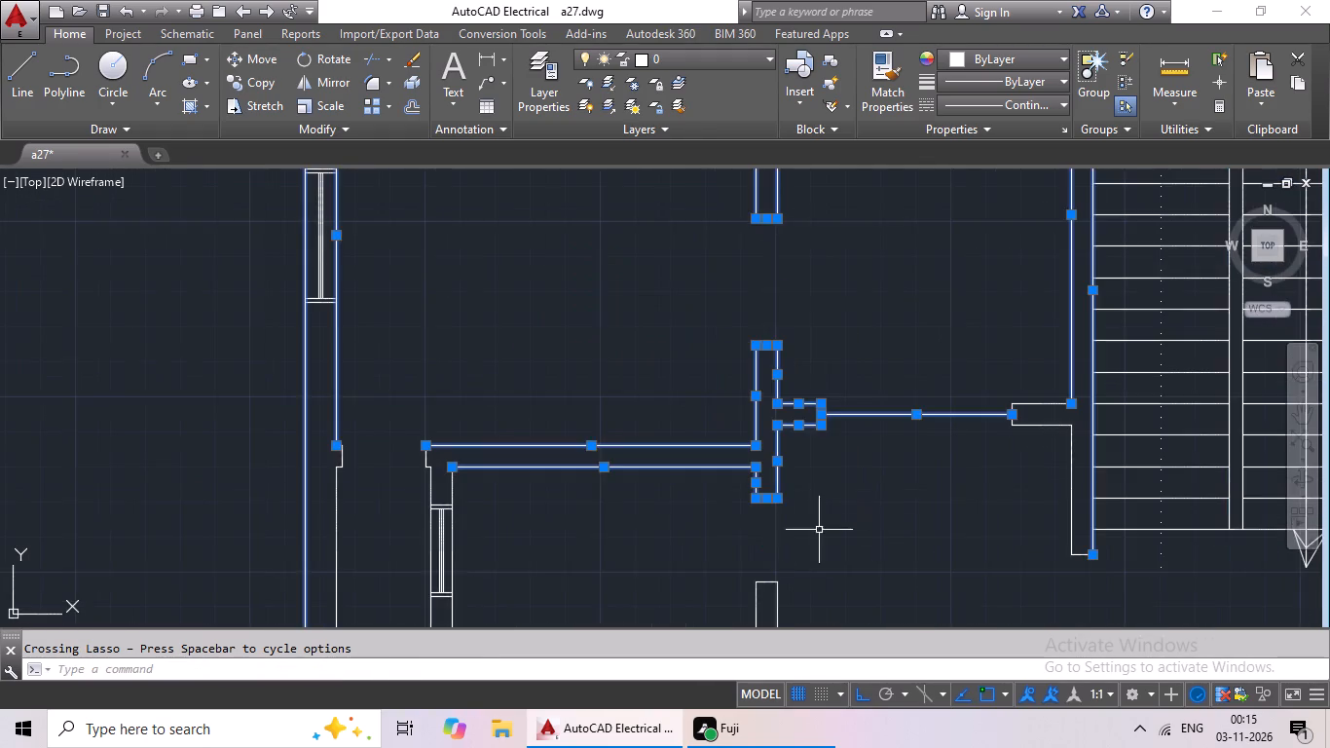
{"action": "middle_click_drag", "start_coordinate": [718, 532], "coordinate": [750, 354]}
{"action": "left_click_drag", "start_coordinate": [868, 359], "coordinate": [919, 555]}
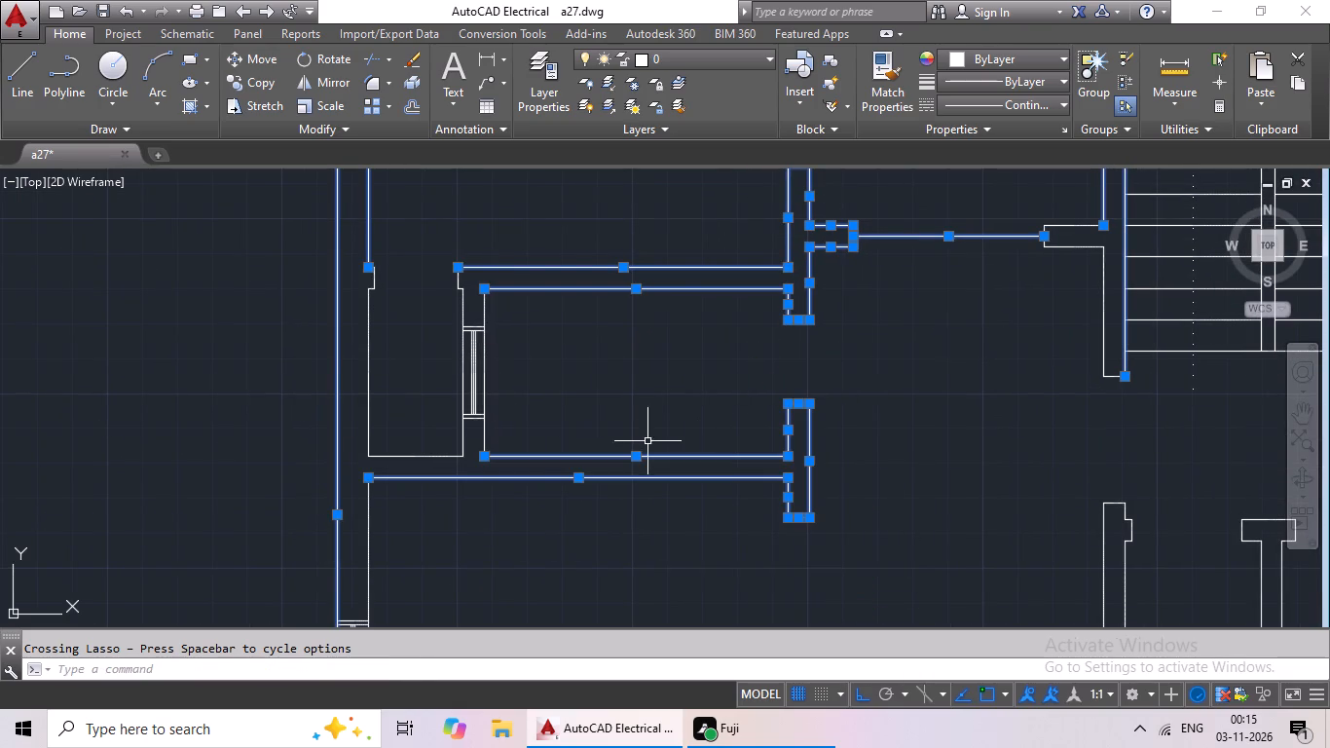
Add the northwest toilet's west wall, the adjoining passage's wall lines and both door jambs at its north end to the selection.
{"action": "scroll", "coordinate": [488, 433], "scroll_direction": "up", "scroll_amount": 4}
{"action": "left_click_drag", "start_coordinate": [673, 389], "coordinate": [201, 439]}
{"action": "middle_click_drag", "start_coordinate": [245, 438], "coordinate": [436, 460]}
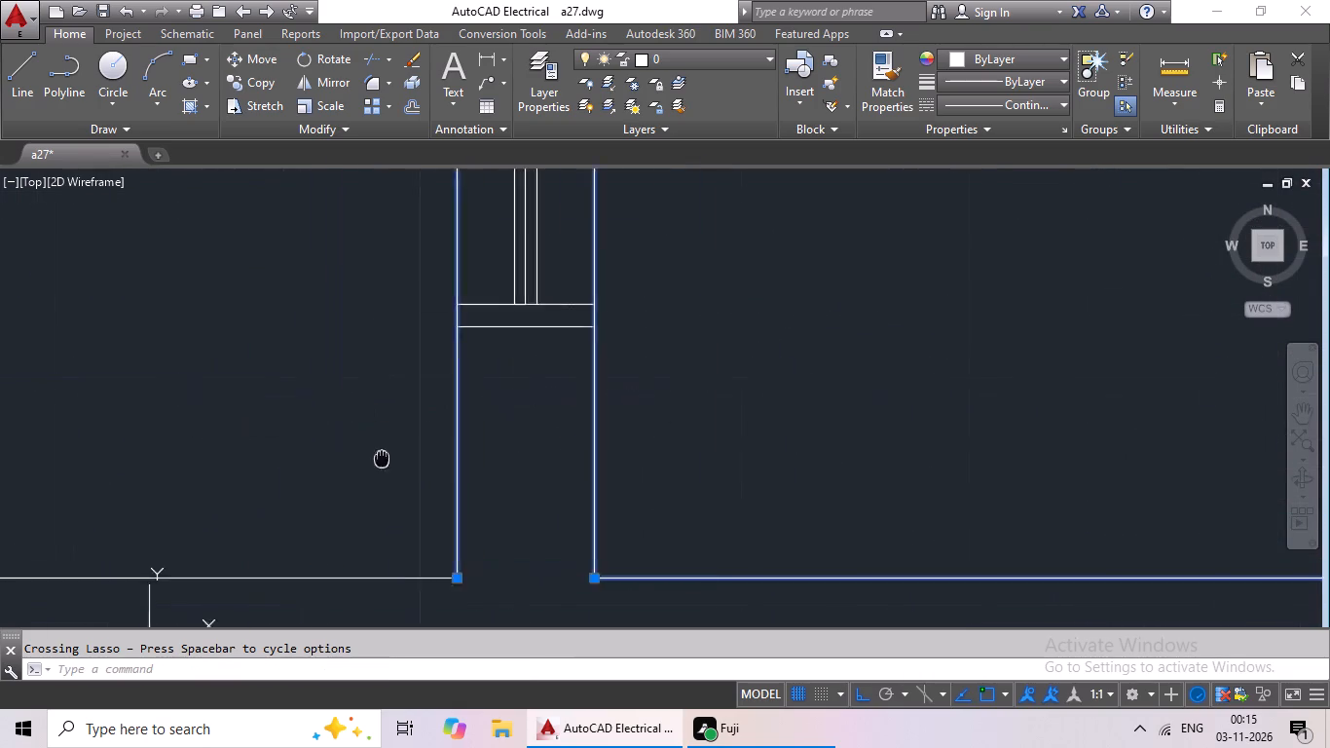
{"action": "middle_click_drag", "start_coordinate": [436, 460], "coordinate": [852, 359]}
{"action": "left_click_drag", "start_coordinate": [691, 358], "coordinate": [379, 554]}
{"action": "scroll", "coordinate": [459, 472], "scroll_direction": "down", "scroll_amount": 3}
{"action": "middle_click_drag", "start_coordinate": [499, 412], "coordinate": [479, 474]}
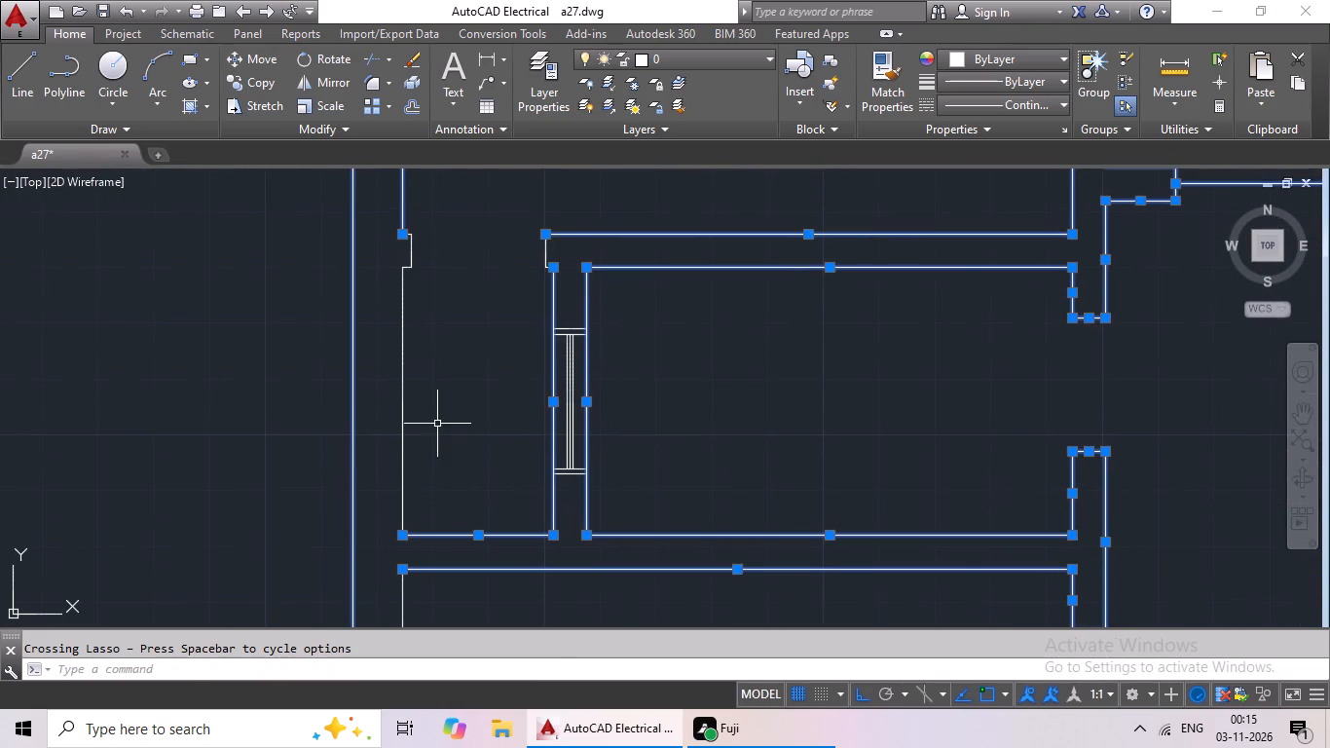
{"action": "scroll", "coordinate": [435, 420], "scroll_direction": "up", "scroll_amount": 1}
{"action": "left_click_drag", "start_coordinate": [456, 378], "coordinate": [351, 468]}
{"action": "middle_click_drag", "start_coordinate": [437, 391], "coordinate": [423, 587]}
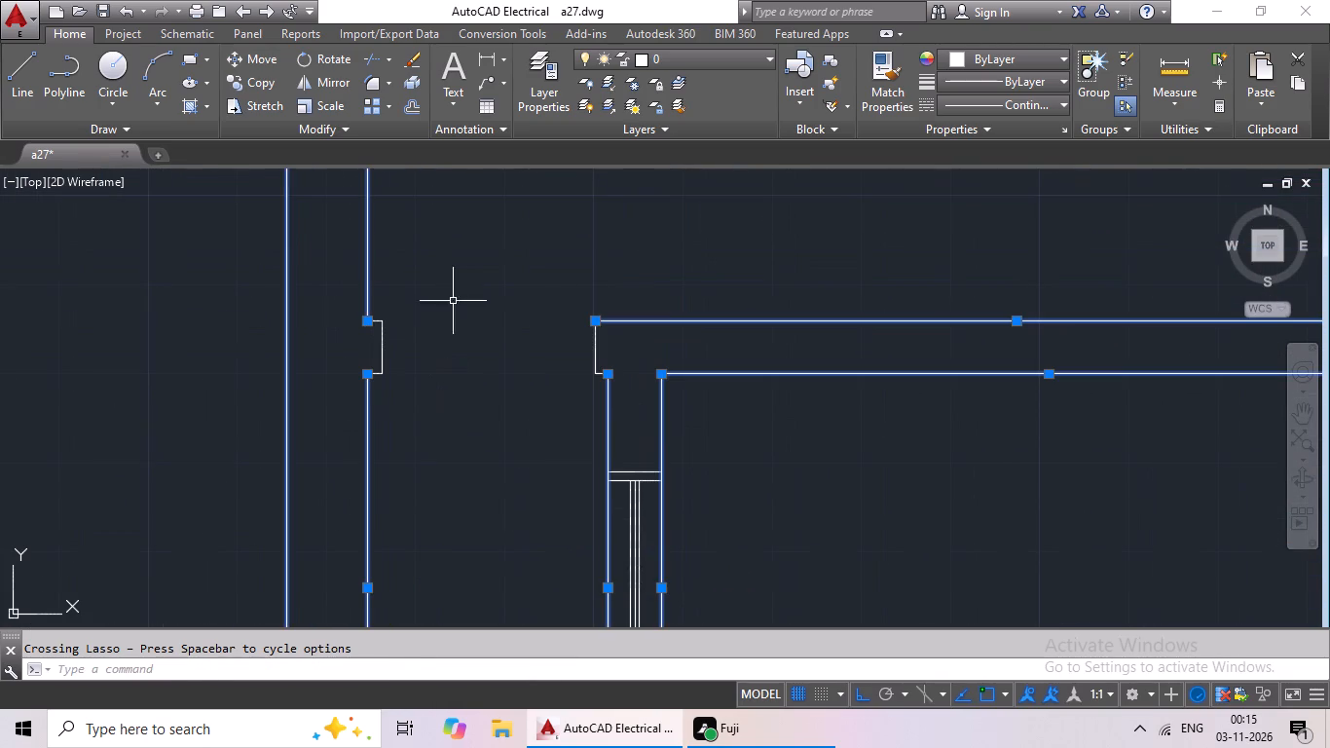
{"action": "left_click_drag", "start_coordinate": [456, 291], "coordinate": [356, 310]}
{"action": "left_click_drag", "start_coordinate": [660, 249], "coordinate": [658, 388]}
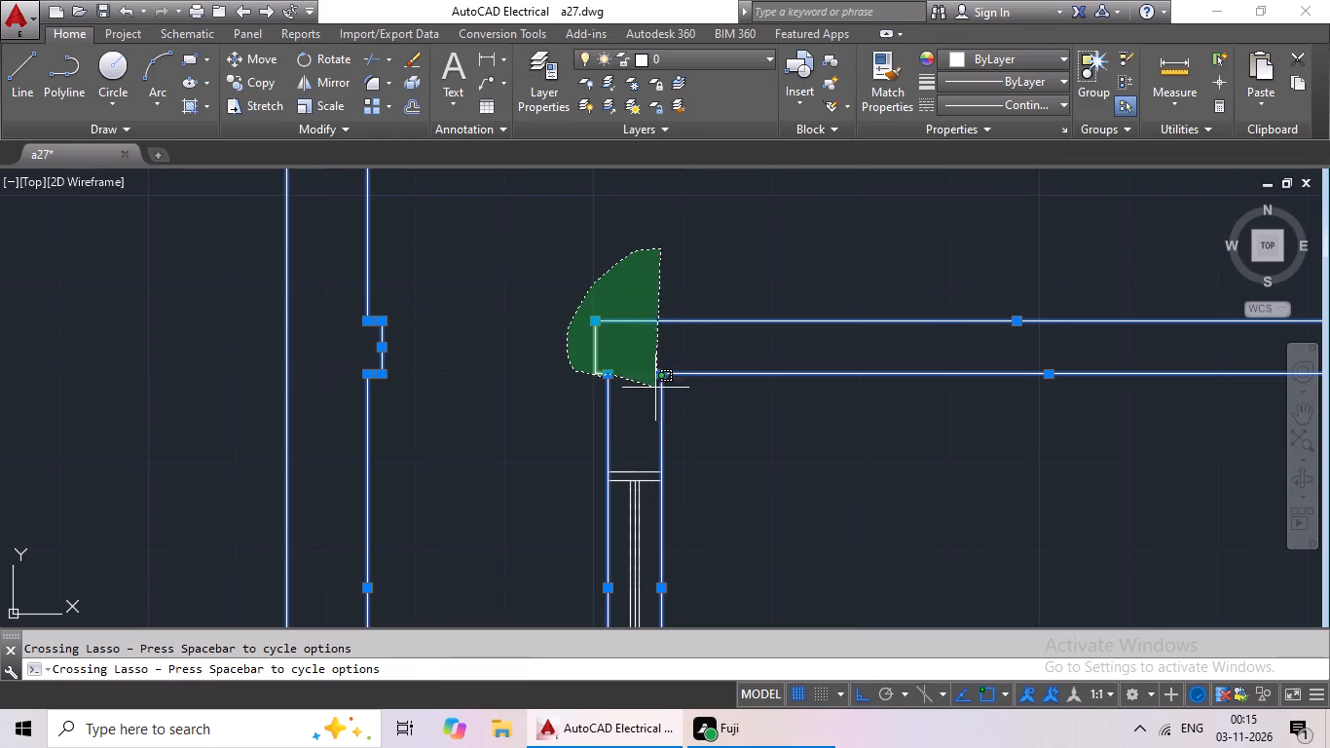
{"action": "left_click_drag", "start_coordinate": [658, 388], "coordinate": [694, 381]}
Add the lowest stair treads, the direction arrow, the dotted stair line and the lower stair wall ends to the selection.
{"action": "scroll", "coordinate": [803, 411], "scroll_direction": "down", "scroll_amount": 2}
{"action": "middle_click_drag", "start_coordinate": [844, 462], "coordinate": [509, 364]}
{"action": "scroll", "coordinate": [780, 375], "scroll_direction": "down", "scroll_amount": 2}
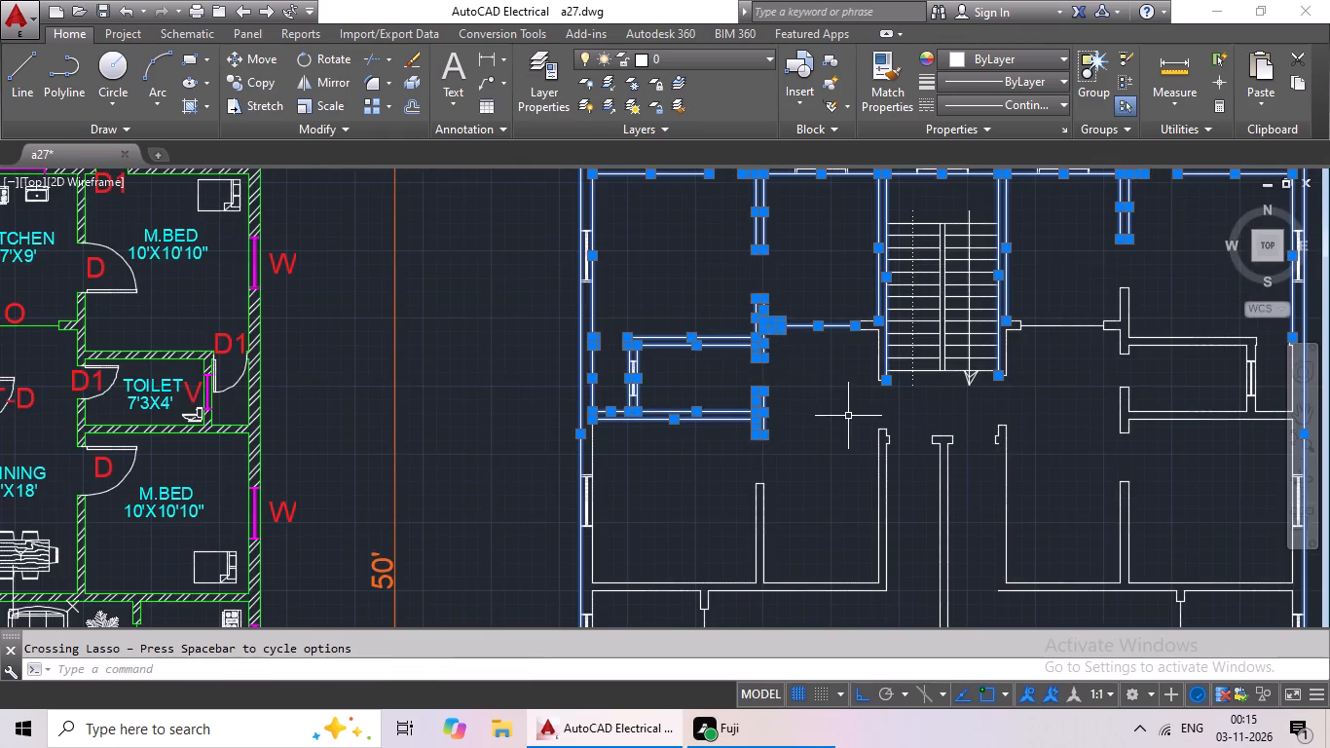
{"action": "middle_click_drag", "start_coordinate": [848, 416], "coordinate": [534, 286]}
{"action": "scroll", "coordinate": [685, 330], "scroll_direction": "up", "scroll_amount": 1}
{"action": "middle_click_drag", "start_coordinate": [742, 282], "coordinate": [680, 470]}
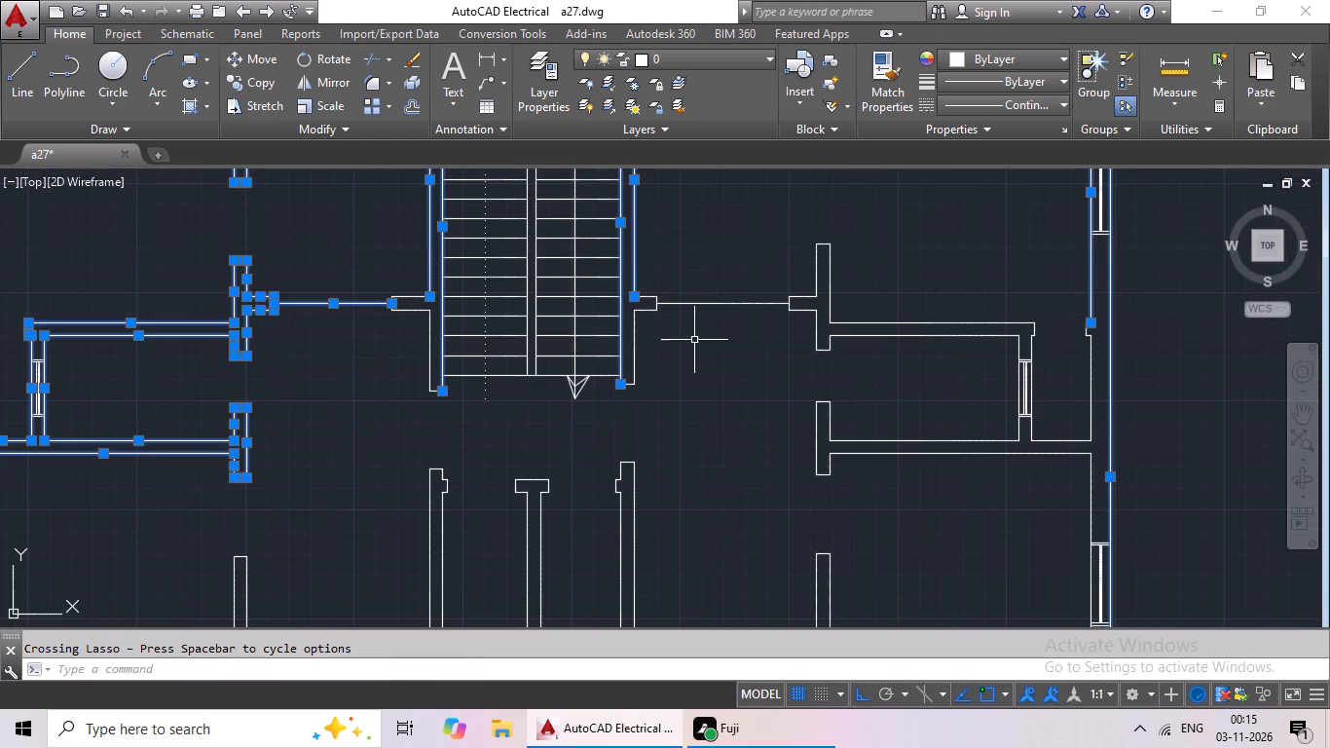
{"action": "scroll", "coordinate": [683, 357], "scroll_direction": "up", "scroll_amount": 2}
{"action": "left_click_drag", "start_coordinate": [688, 342], "coordinate": [262, 285]}
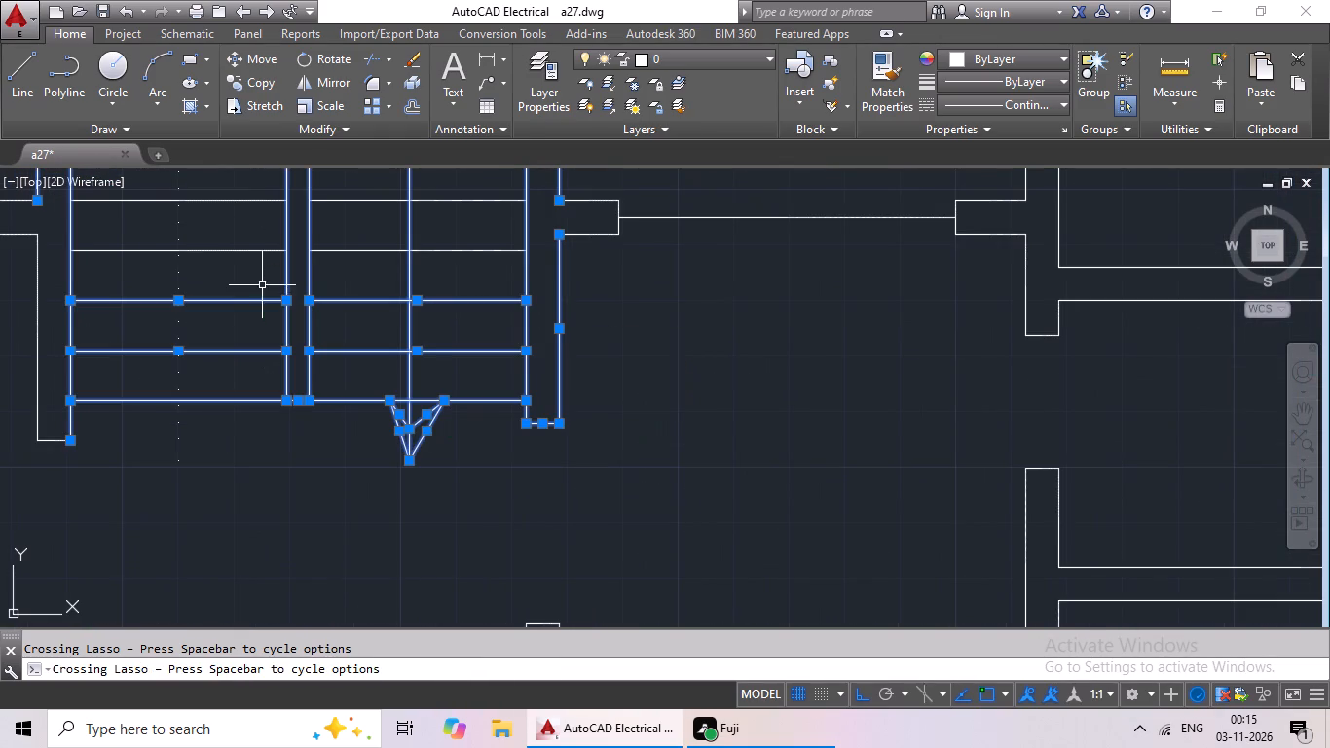
{"action": "left_click_drag", "start_coordinate": [797, 396], "coordinate": [61, 293]}
{"action": "middle_click_drag", "start_coordinate": [197, 394], "coordinate": [458, 456]}
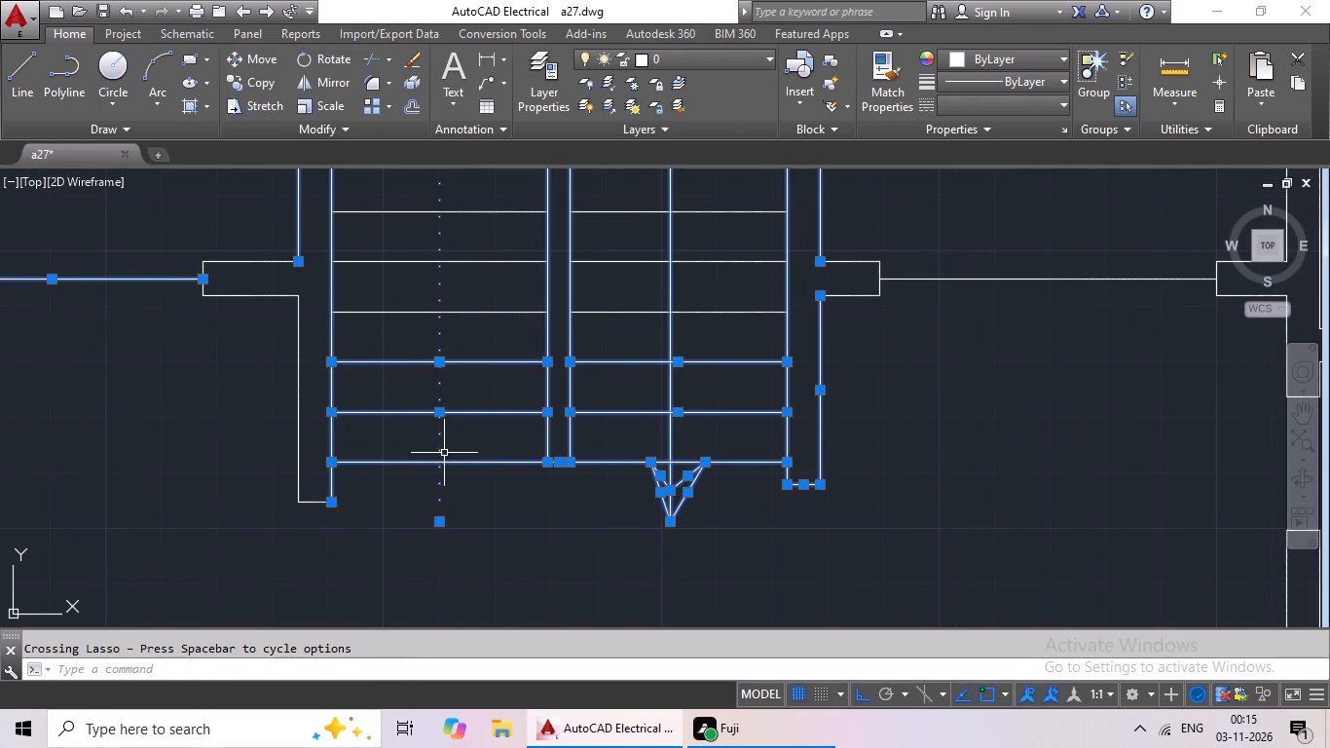
{"action": "left_click_drag", "start_coordinate": [444, 455], "coordinate": [198, 202]}
Add more of the middle stair treads in both flights to the selection.
{"action": "scroll", "coordinate": [241, 294], "scroll_direction": "down", "scroll_amount": 3}
{"action": "middle_click_drag", "start_coordinate": [243, 300], "coordinate": [223, 430]}
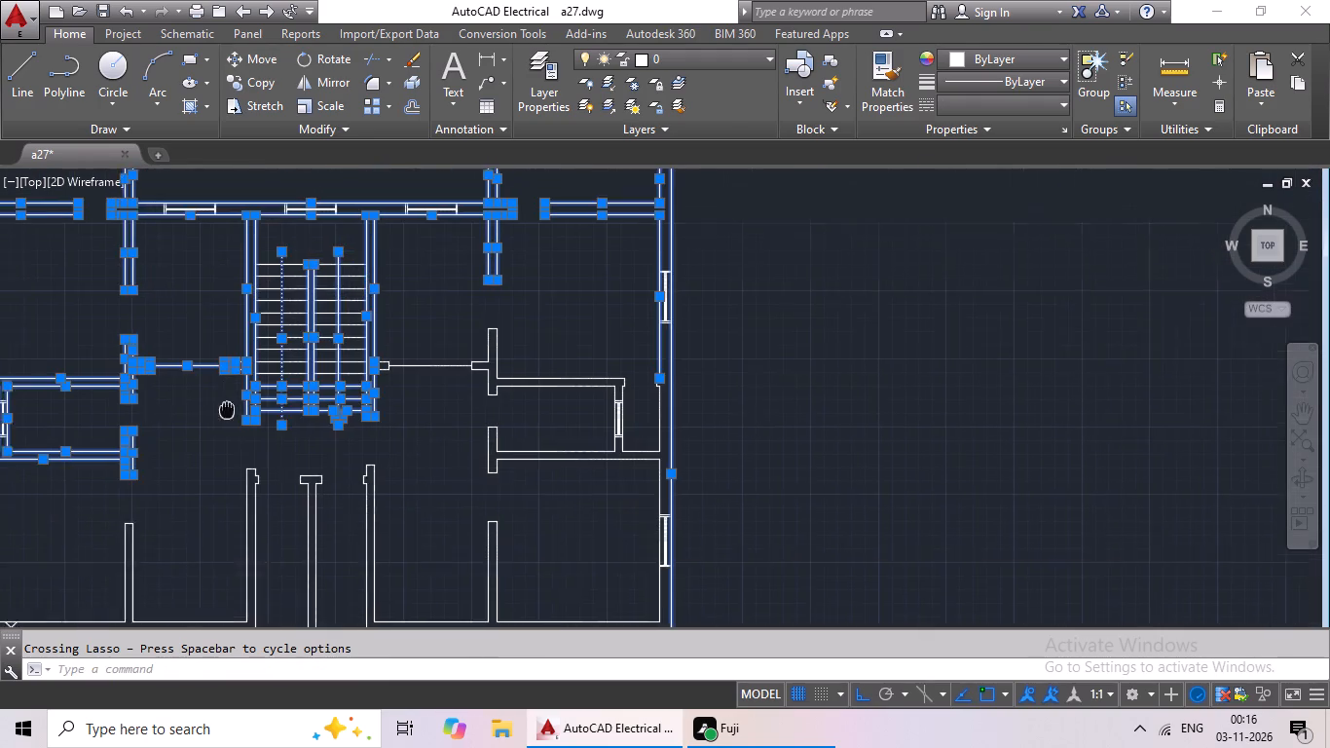
{"action": "middle_click_drag", "start_coordinate": [223, 430], "coordinate": [219, 453]}
{"action": "scroll", "coordinate": [345, 381], "scroll_direction": "up", "scroll_amount": 3}
{"action": "left_click_drag", "start_coordinate": [486, 308], "coordinate": [0, 369]}
{"action": "scroll", "coordinate": [389, 427], "scroll_direction": "down", "scroll_amount": 3}
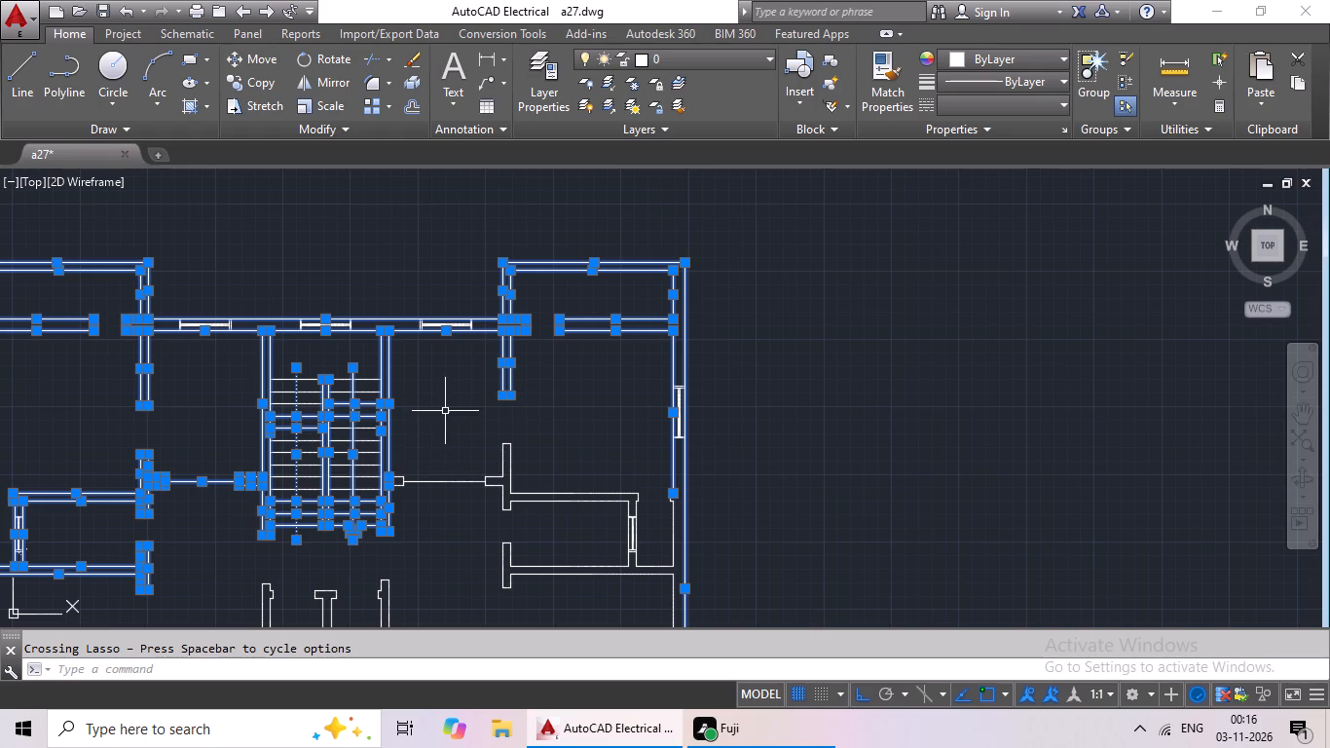
{"action": "scroll", "coordinate": [445, 411], "scroll_direction": "up", "scroll_amount": 4}
{"action": "middle_click_drag", "start_coordinate": [444, 421], "coordinate": [849, 430]}
{"action": "middle_click_drag", "start_coordinate": [656, 423], "coordinate": [927, 448]}
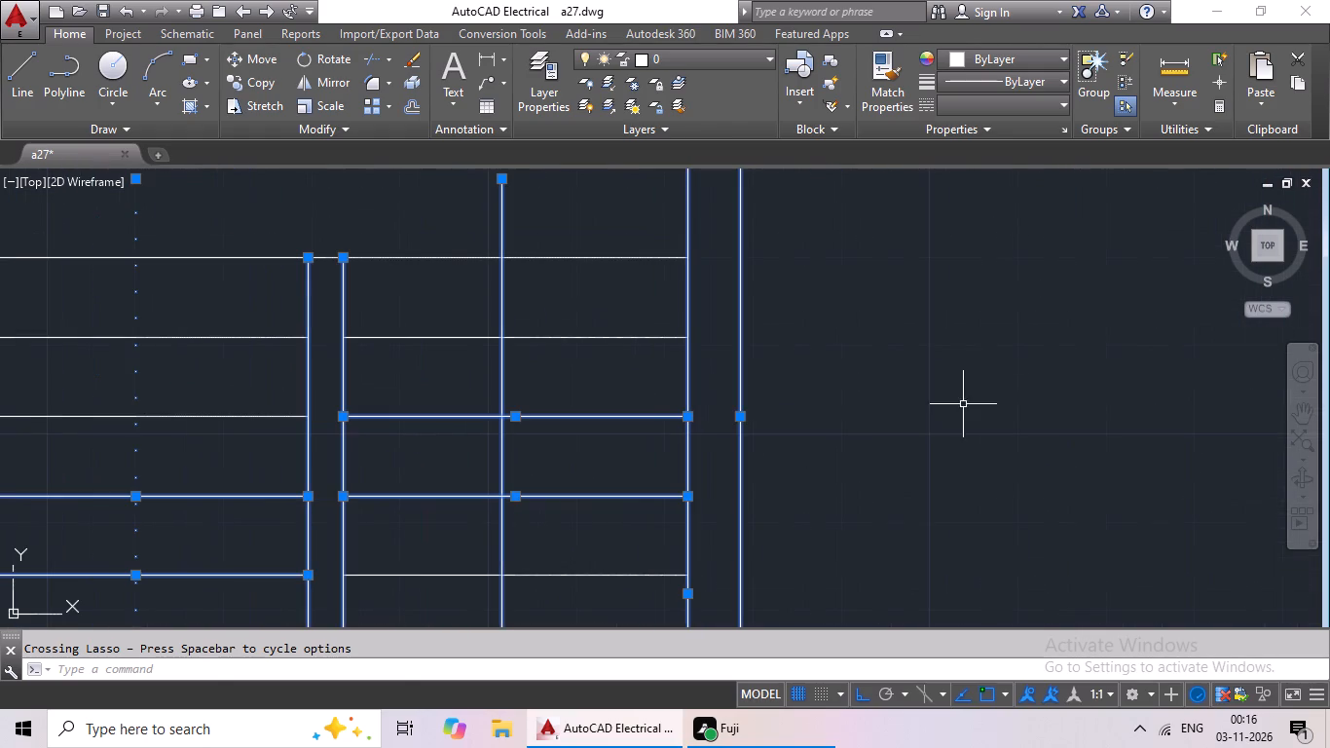
{"action": "left_click_drag", "start_coordinate": [992, 369], "coordinate": [325, 459]}
Add the remaining stair treads and the east kitchen's opening line with its stair-side jamb to the selection.
{"action": "scroll", "coordinate": [777, 496], "scroll_direction": "down", "scroll_amount": 1}
{"action": "middle_click_drag", "start_coordinate": [905, 512], "coordinate": [863, 333]}
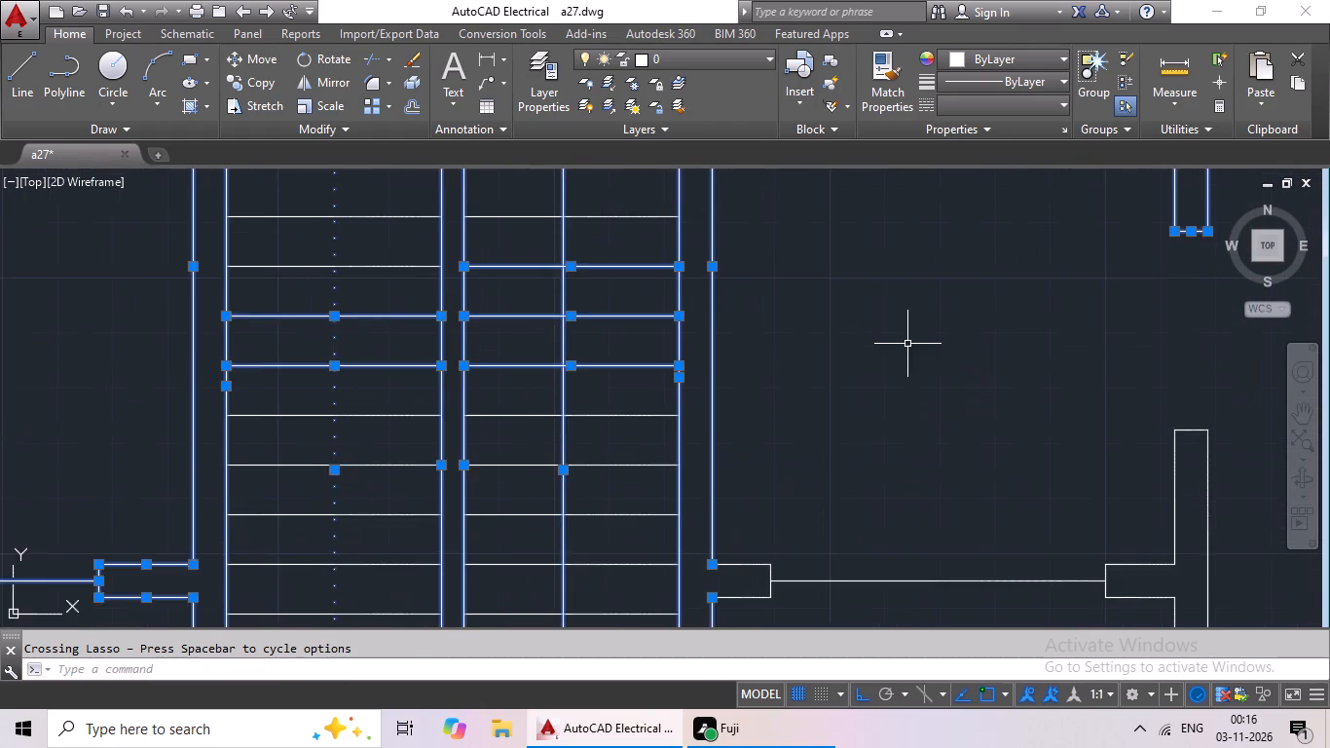
{"action": "scroll", "coordinate": [907, 344], "scroll_direction": "down", "scroll_amount": 1}
{"action": "left_click_drag", "start_coordinate": [921, 372], "coordinate": [303, 425]}
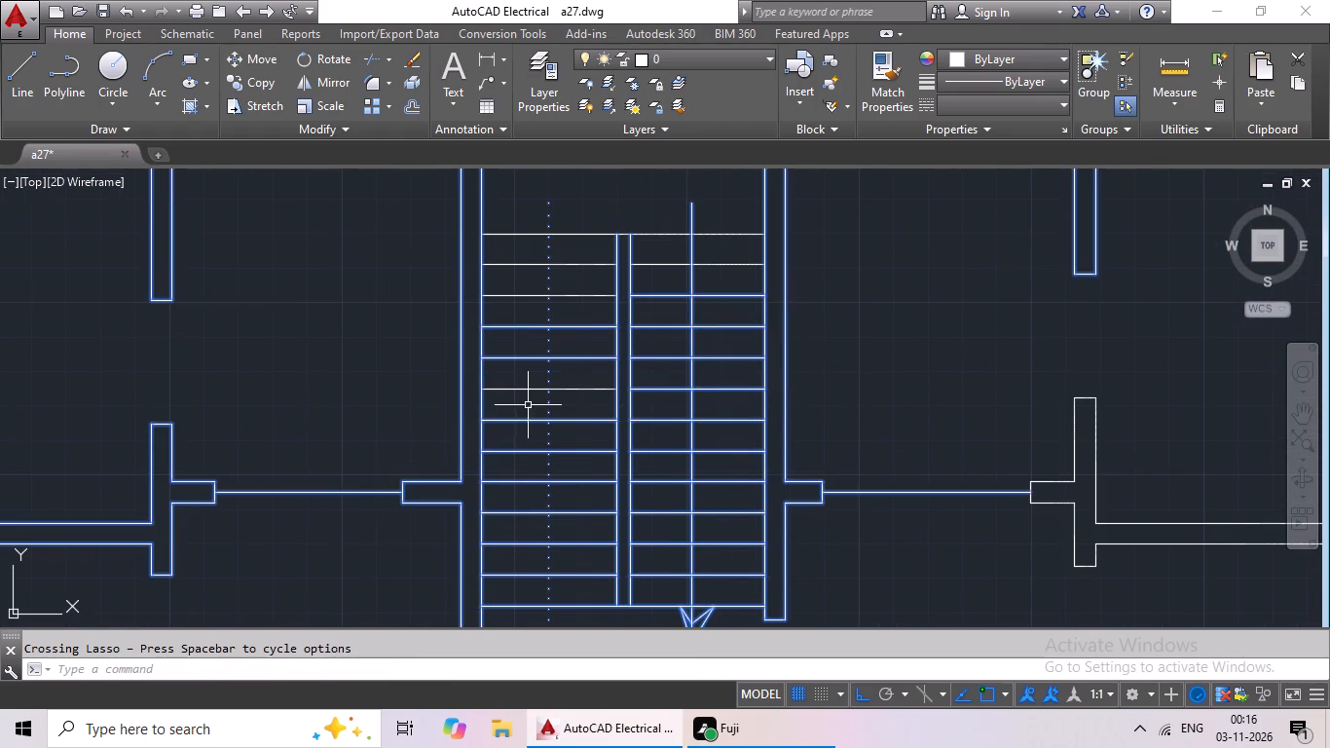
{"action": "middle_click_drag", "start_coordinate": [528, 405], "coordinate": [499, 535]}
{"action": "left_click_drag", "start_coordinate": [603, 318], "coordinate": [750, 492]}
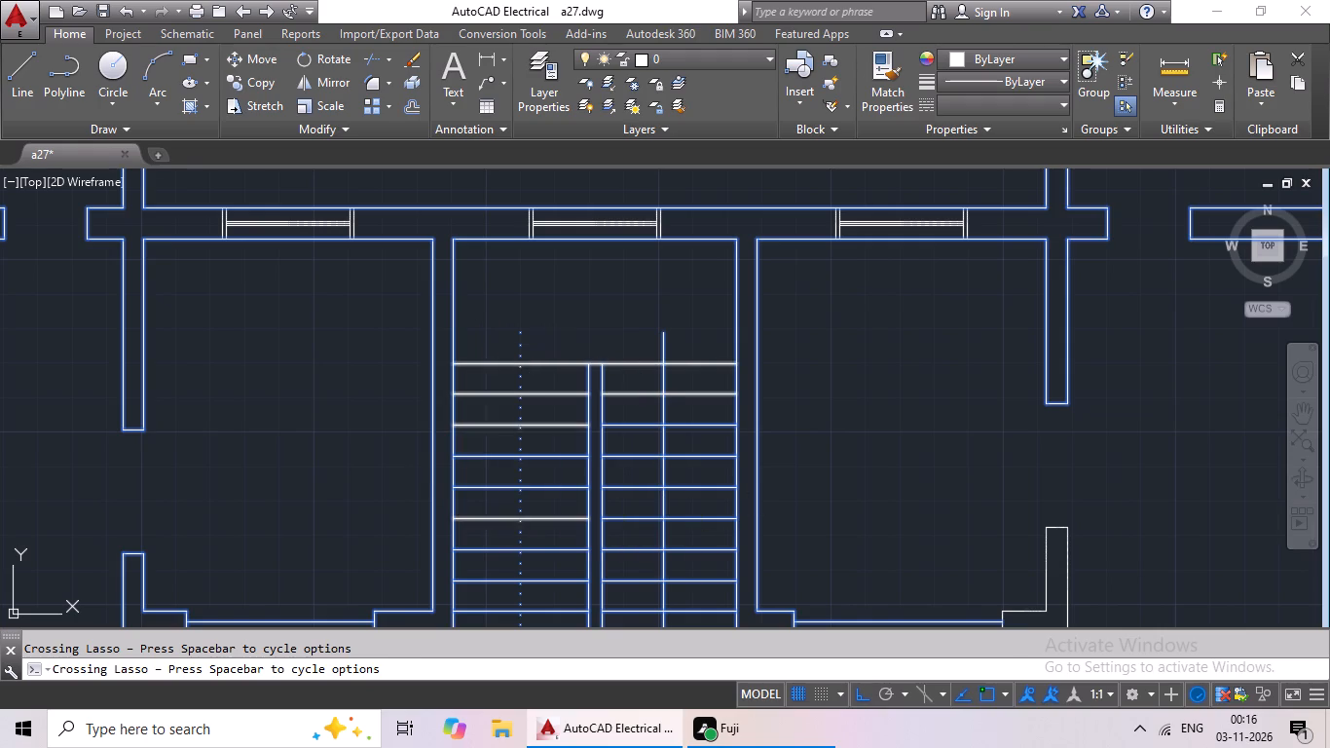
{"action": "scroll", "coordinate": [868, 441], "scroll_direction": "down", "scroll_amount": 2}
{"action": "middle_click_drag", "start_coordinate": [892, 456], "coordinate": [763, 380]}
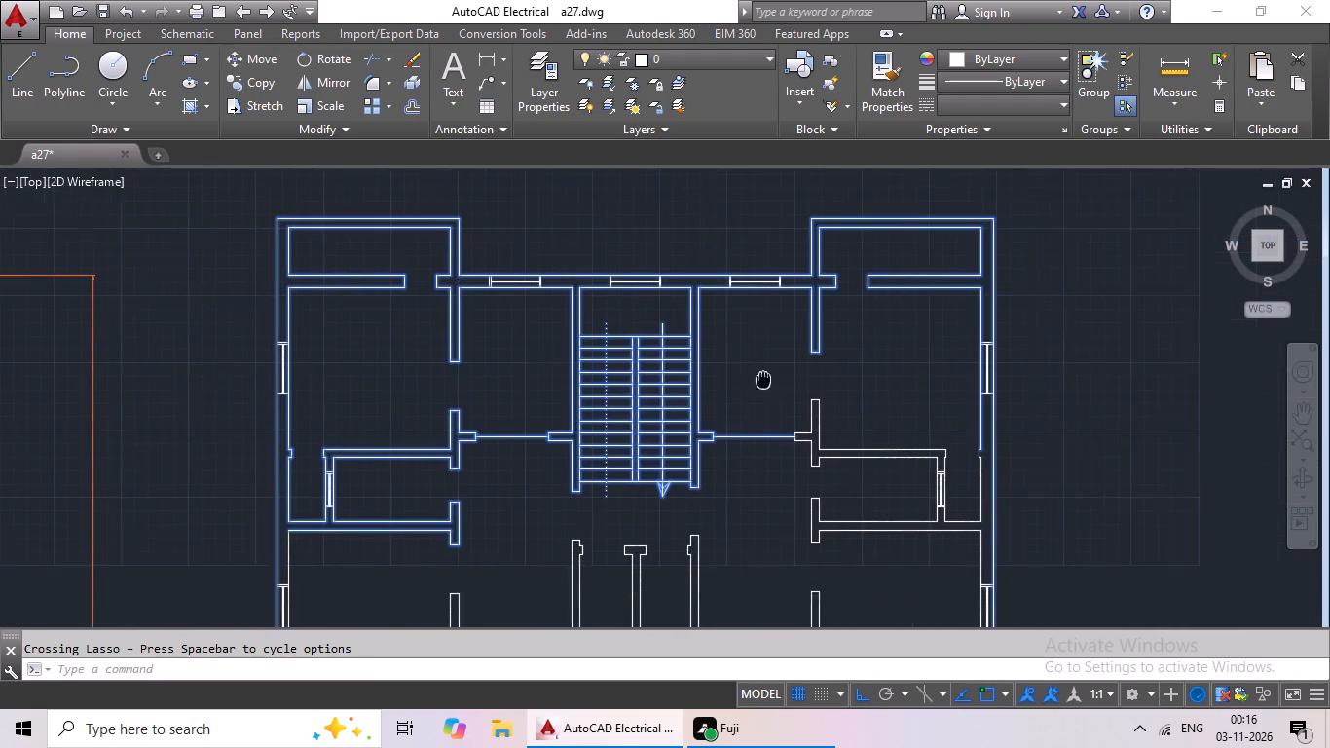
Add the east kitchen opening's east jamb, the northeast toilet's wall lines and its west door jambs to the selection.
{"action": "scroll", "coordinate": [807, 393], "scroll_direction": "up", "scroll_amount": 1}
{"action": "middle_click_drag", "start_coordinate": [929, 407], "coordinate": [876, 344]}
{"action": "left_click_drag", "start_coordinate": [865, 327], "coordinate": [705, 352]}
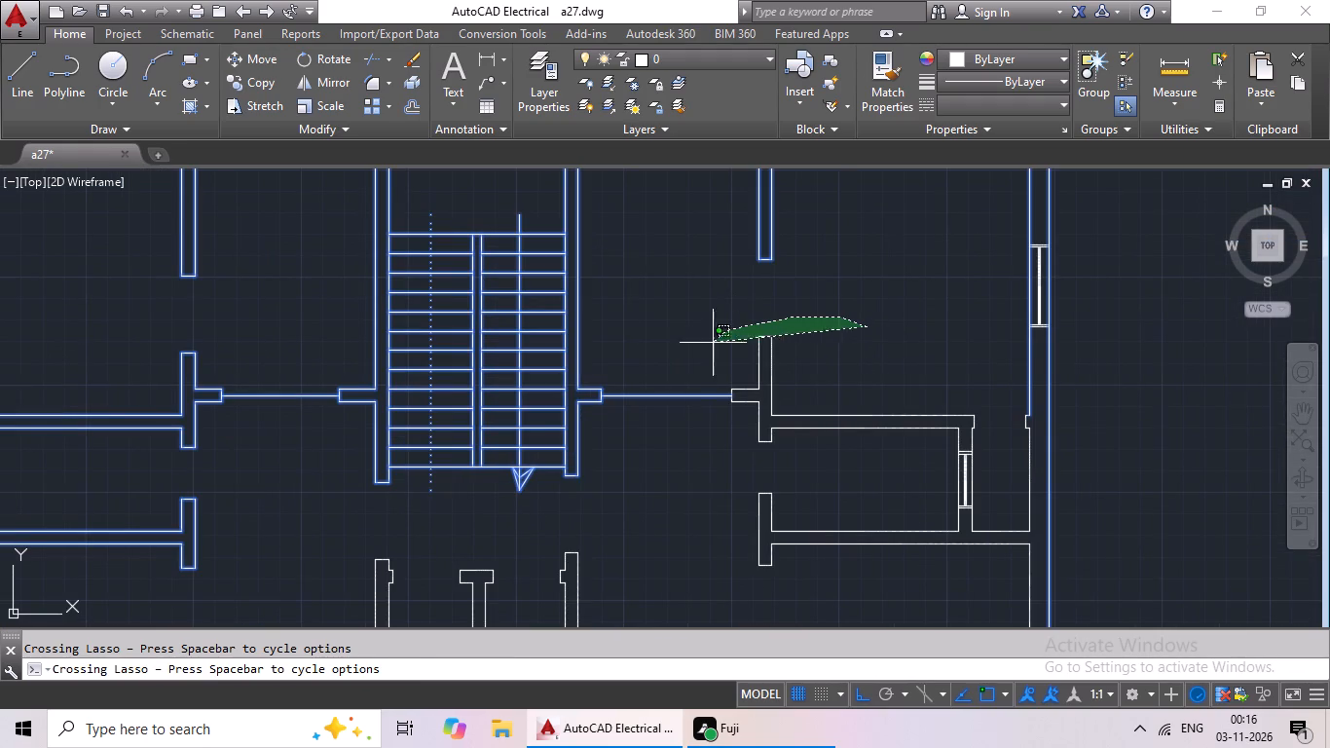
{"action": "left_click_drag", "start_coordinate": [705, 352], "coordinate": [829, 585]}
{"action": "middle_click_drag", "start_coordinate": [861, 489], "coordinate": [721, 460]}
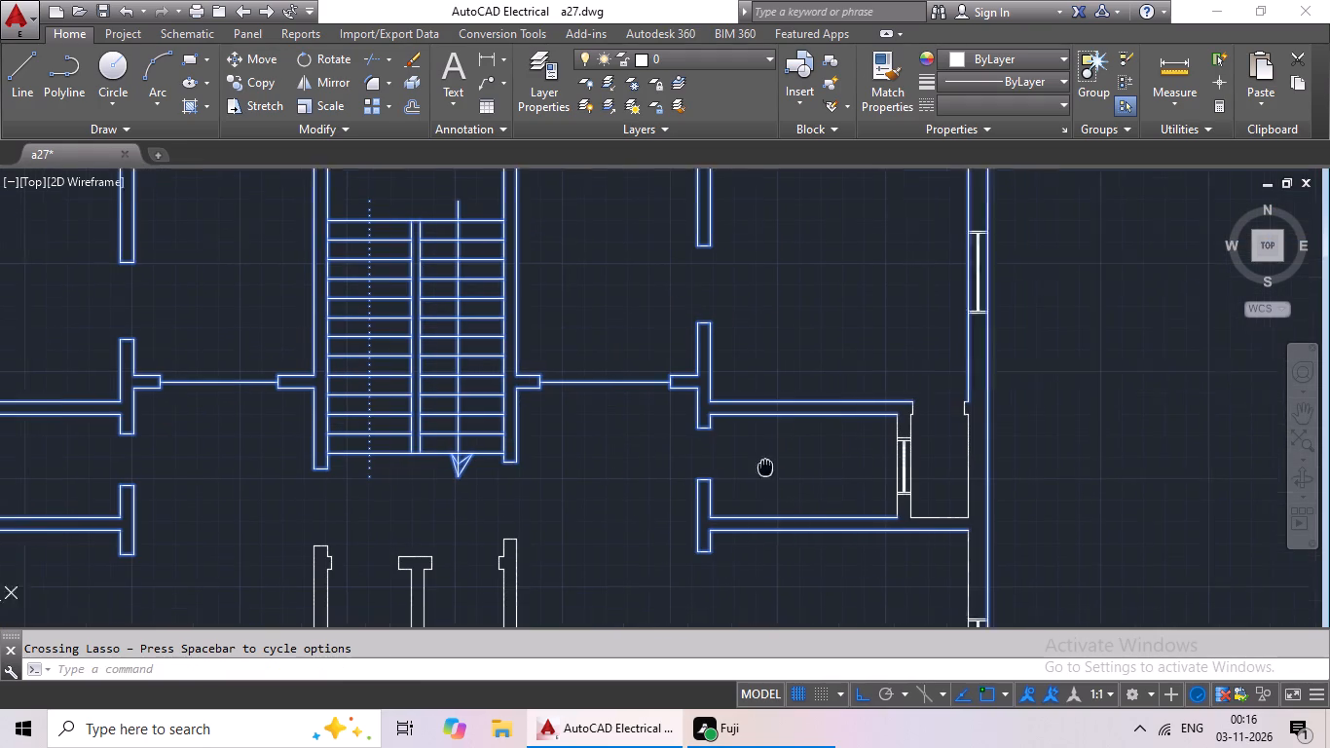
{"action": "middle_click_drag", "start_coordinate": [721, 460], "coordinate": [660, 453]}
{"action": "scroll", "coordinate": [798, 382], "scroll_direction": "up", "scroll_amount": 3}
{"action": "left_click_drag", "start_coordinate": [772, 339], "coordinate": [649, 439]}
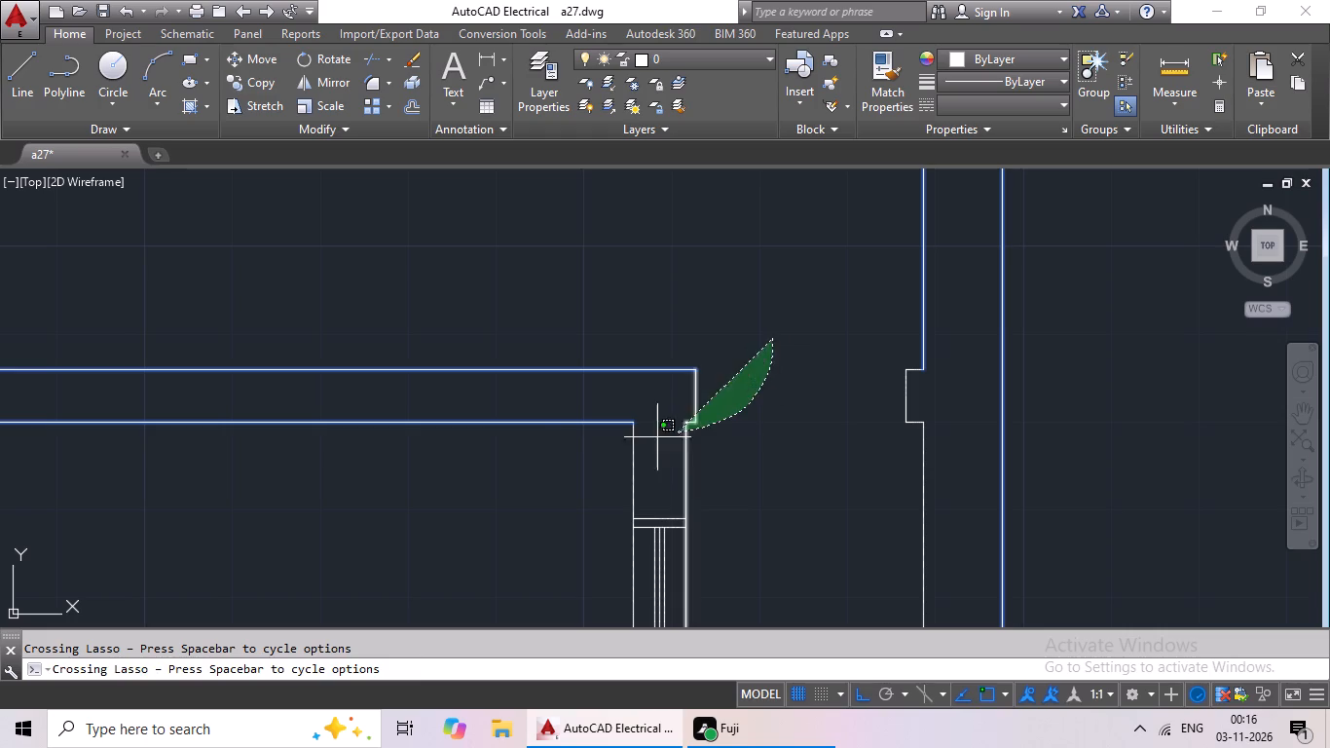
{"action": "left_click_drag", "start_coordinate": [649, 439], "coordinate": [498, 416]}
Add the east door jamb and the remaining east and south wall lines of the passage beside the northeast toilet to the selection.
{"action": "scroll", "coordinate": [727, 392], "scroll_direction": "down", "scroll_amount": 1}
{"action": "middle_click_drag", "start_coordinate": [793, 365], "coordinate": [436, 294]}
{"action": "scroll", "coordinate": [665, 339], "scroll_direction": "up", "scroll_amount": 1}
{"action": "left_click_drag", "start_coordinate": [495, 277], "coordinate": [858, 415]}
{"action": "scroll", "coordinate": [899, 428], "scroll_direction": "down", "scroll_amount": 2}
{"action": "middle_click_drag", "start_coordinate": [899, 436], "coordinate": [759, 288]}
{"action": "left_click_drag", "start_coordinate": [877, 345], "coordinate": [663, 467]}
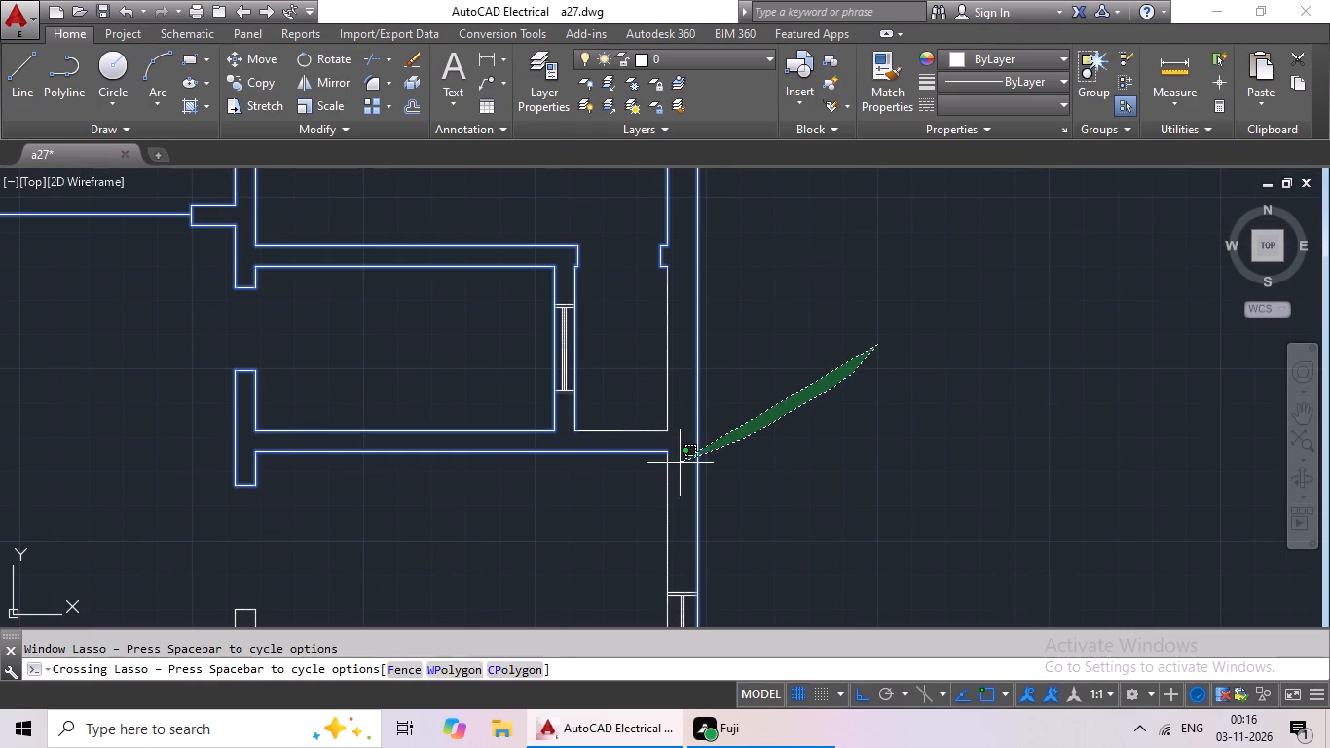
{"action": "left_click_drag", "start_coordinate": [663, 467], "coordinate": [428, 458]}
Inspect the eastern wall and the northern half of the plan for wall or stair lines still missing from the selection.
{"action": "middle_click_drag", "start_coordinate": [802, 321], "coordinate": [690, 283]}
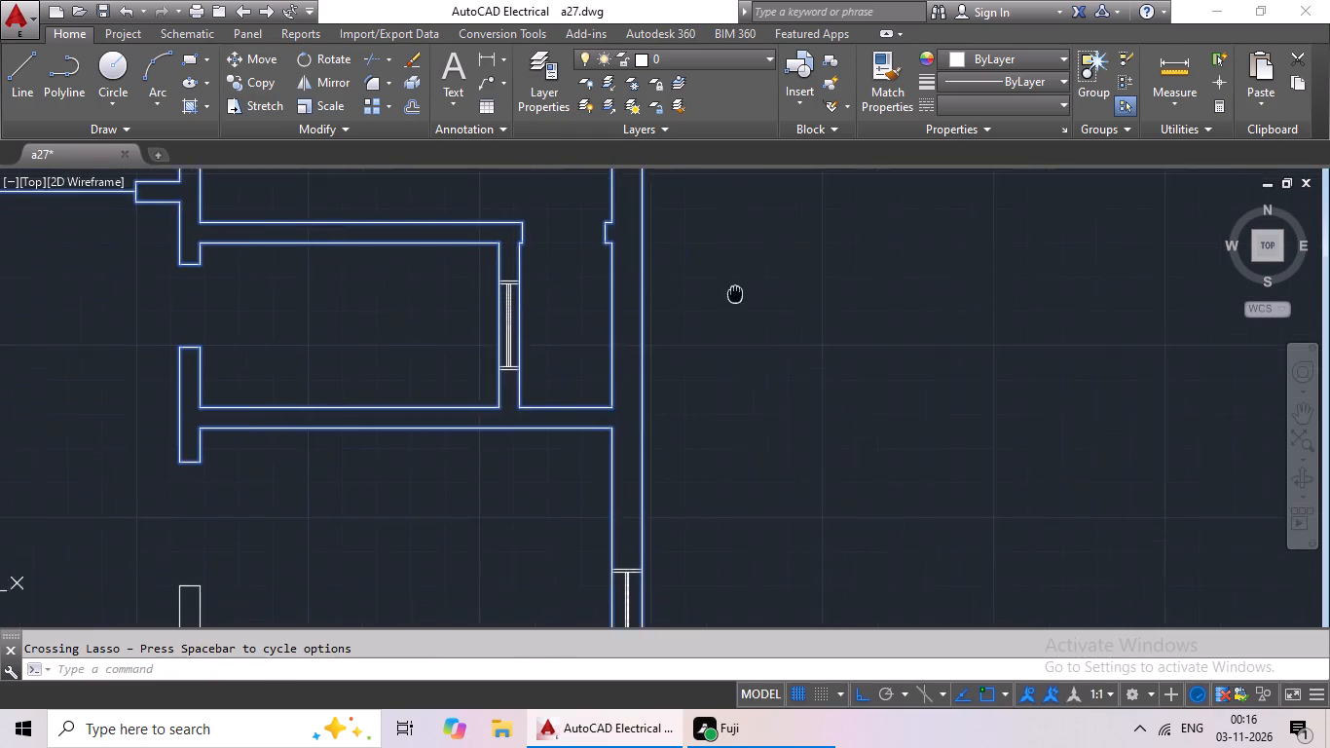
{"action": "middle_click_drag", "start_coordinate": [690, 283], "coordinate": [636, 273]}
{"action": "scroll", "coordinate": [409, 243], "scroll_direction": "up", "scroll_amount": 5}
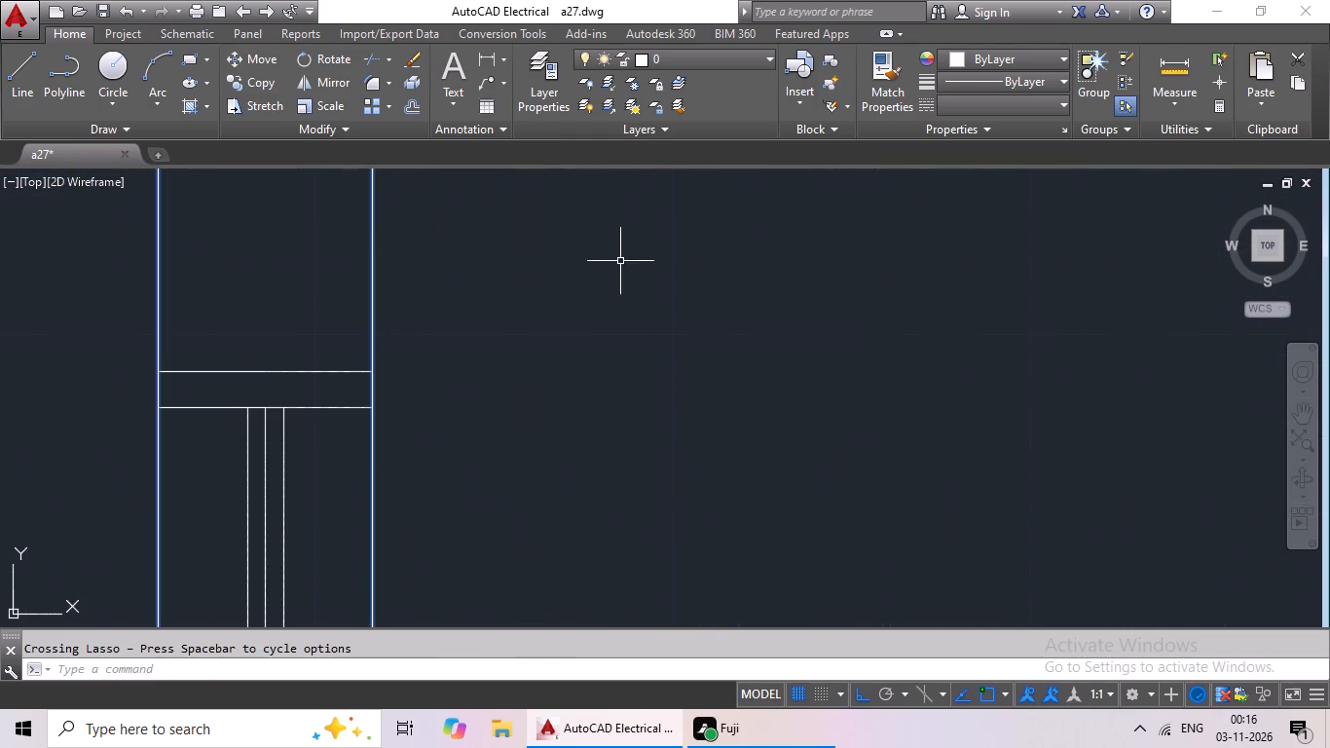
{"action": "scroll", "coordinate": [624, 260], "scroll_direction": "down", "scroll_amount": 3}
{"action": "middle_click_drag", "start_coordinate": [631, 268], "coordinate": [649, 438]}
{"action": "middle_click_drag", "start_coordinate": [285, 460], "coordinate": [625, 446]}
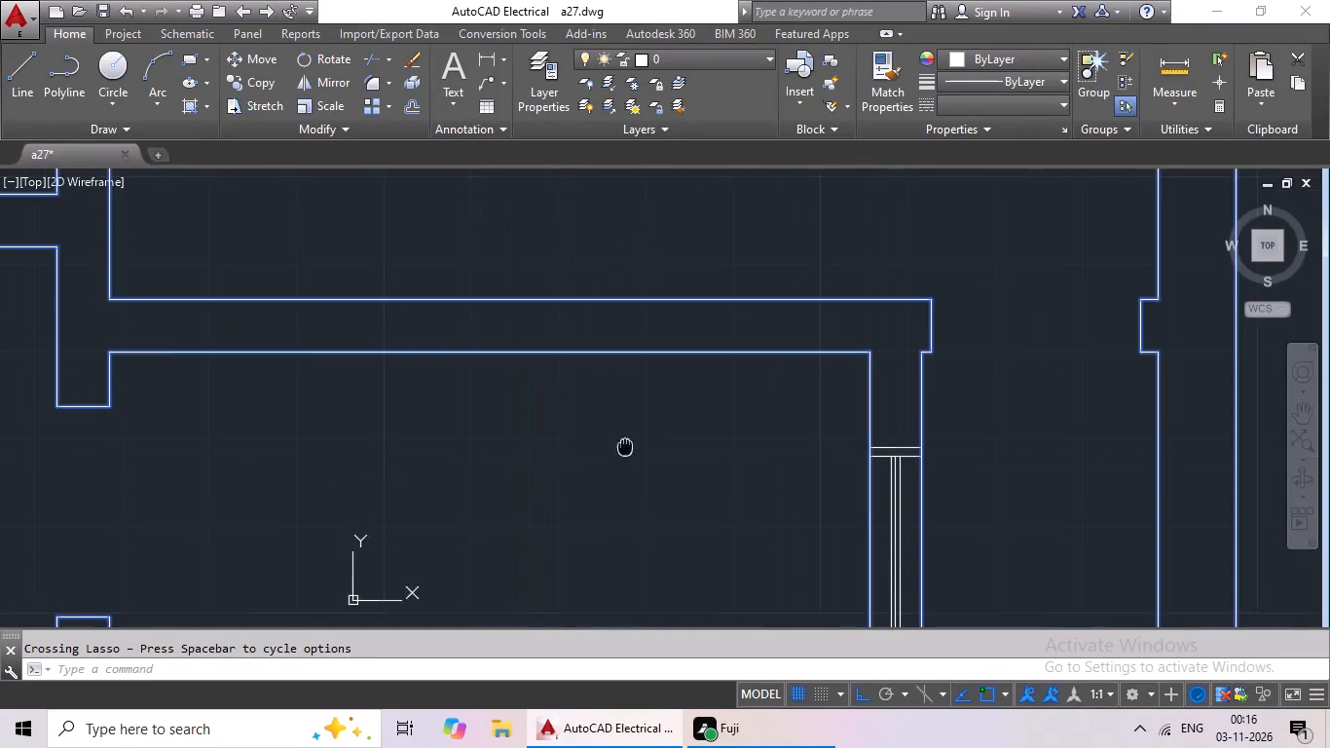
{"action": "scroll", "coordinate": [621, 452], "scroll_direction": "down", "scroll_amount": 3}
{"action": "middle_click_drag", "start_coordinate": [568, 488], "coordinate": [906, 488]}
{"action": "middle_click_drag", "start_coordinate": [720, 438], "coordinate": [676, 633]}
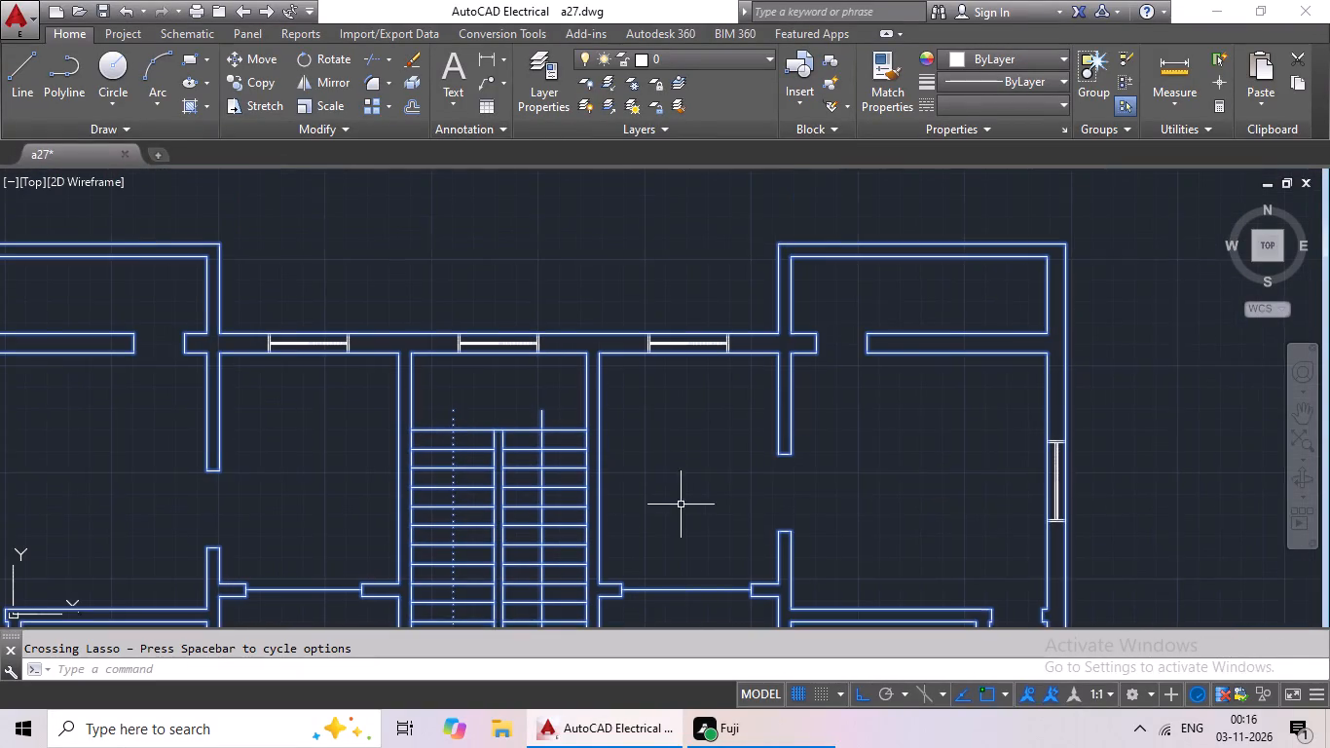
{"action": "scroll", "coordinate": [722, 416], "scroll_direction": "up", "scroll_amount": 1}
{"action": "middle_click_drag", "start_coordinate": [710, 442], "coordinate": [896, 313]}
{"action": "scroll", "coordinate": [819, 382], "scroll_direction": "down", "scroll_amount": 2}
Add the central party wall, the hall walls on both sides south of the stairs and the east room's freestanding partition to the selection.
{"action": "middle_click_drag", "start_coordinate": [828, 417], "coordinate": [819, 343]}
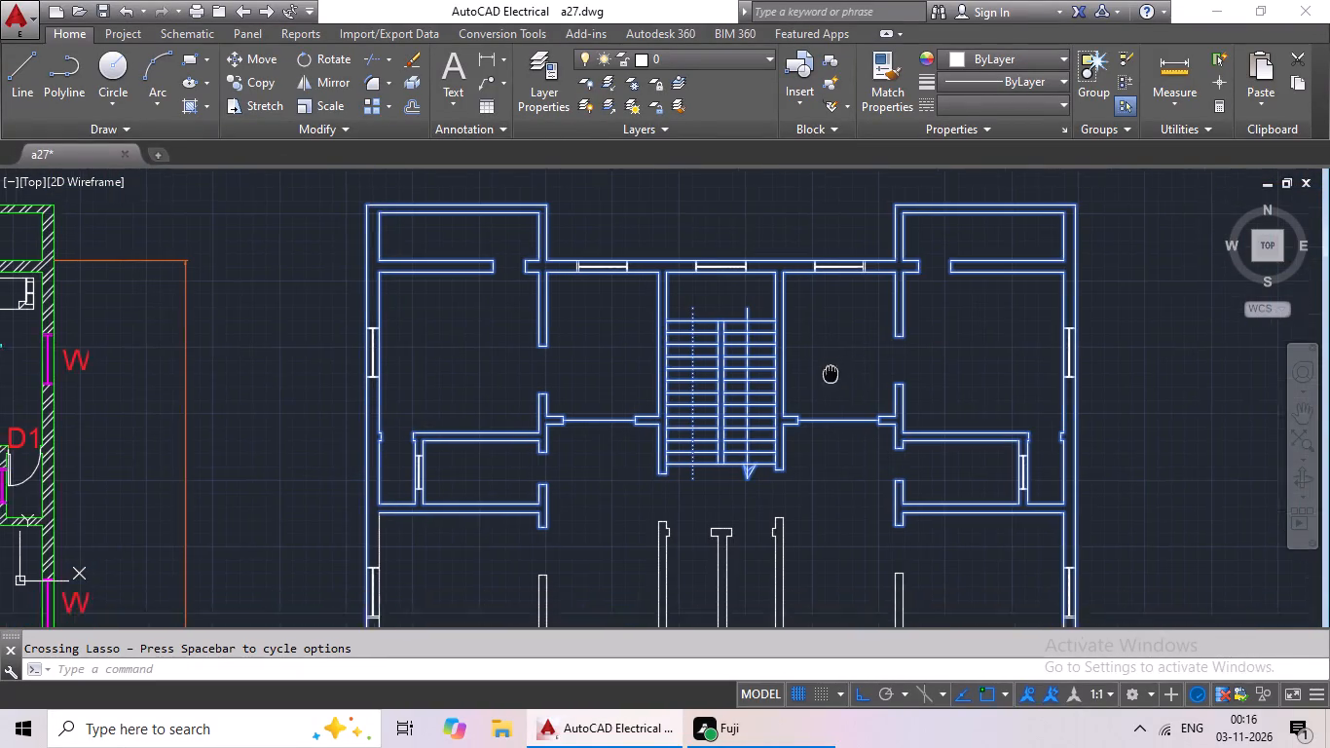
{"action": "middle_click_drag", "start_coordinate": [819, 343], "coordinate": [799, 286]}
{"action": "middle_click_drag", "start_coordinate": [792, 410], "coordinate": [762, 304]}
{"action": "left_click_drag", "start_coordinate": [759, 306], "coordinate": [546, 316]}
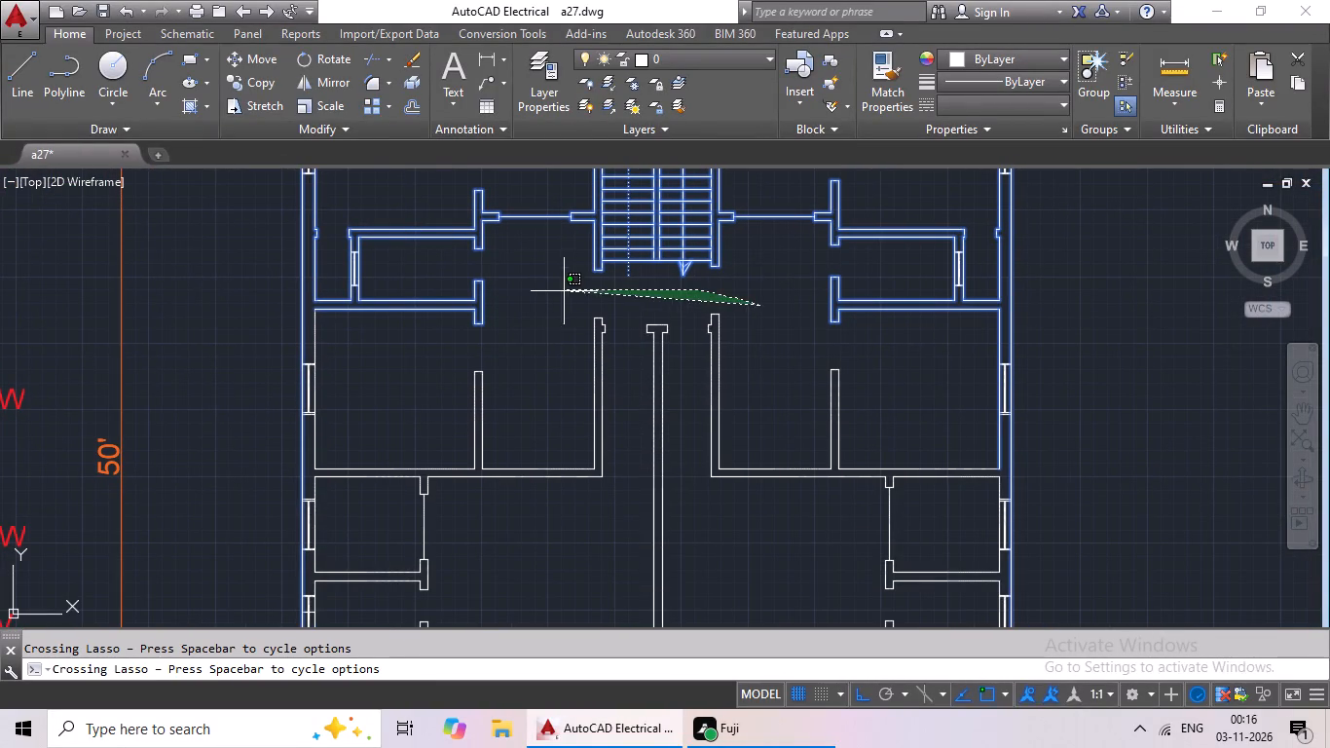
{"action": "left_click_drag", "start_coordinate": [546, 316], "coordinate": [794, 459]}
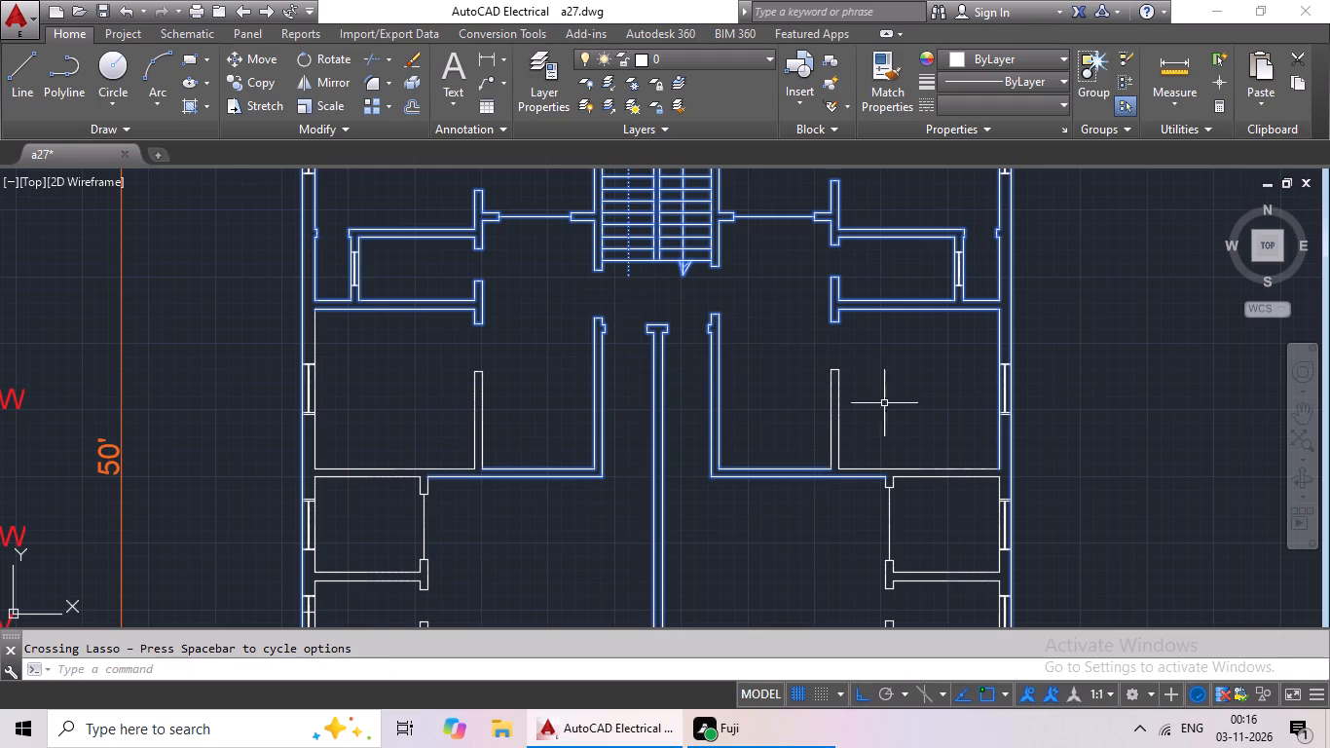
{"action": "left_click_drag", "start_coordinate": [895, 369], "coordinate": [812, 430]}
{"action": "left_click_drag", "start_coordinate": [873, 364], "coordinate": [817, 430]}
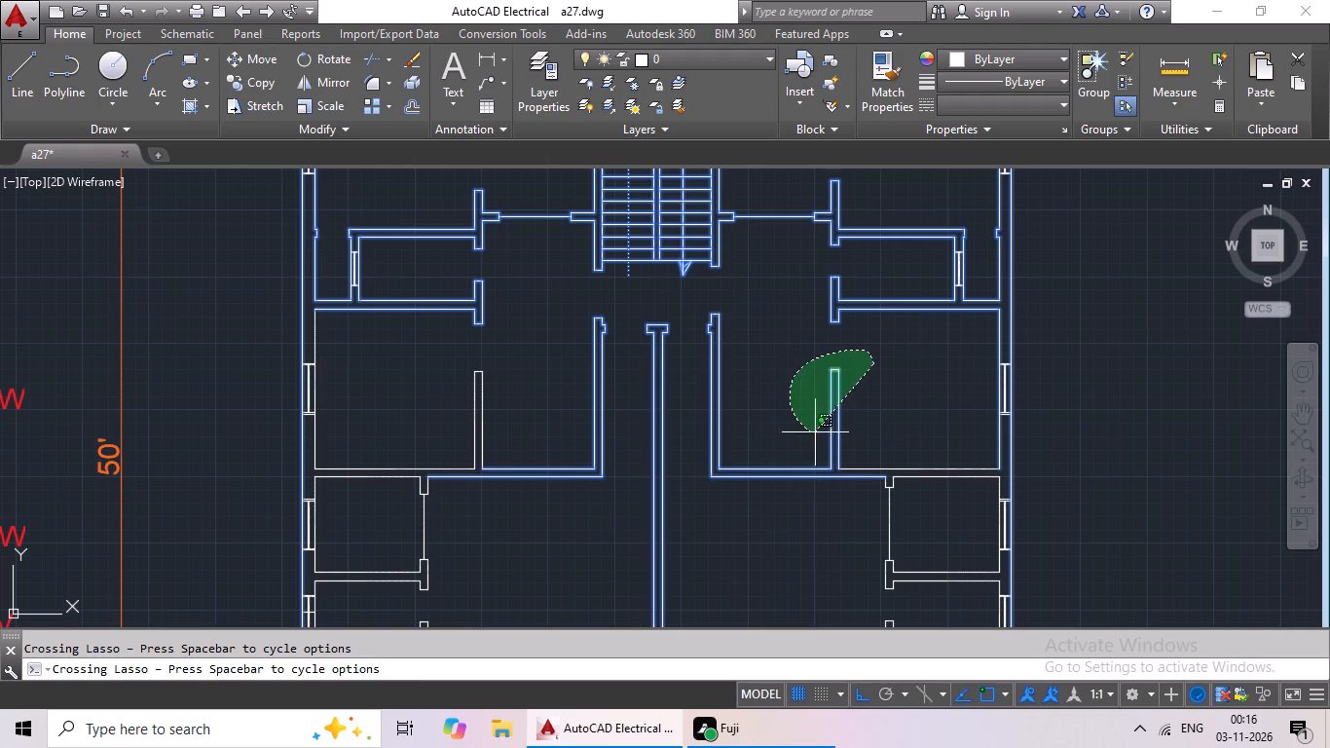
{"action": "left_click_drag", "start_coordinate": [817, 430], "coordinate": [847, 405]}
Add the wall above the small east room, its opening jamb and opening line, and its inner east wall line to the selection.
{"action": "middle_click_drag", "start_coordinate": [898, 396], "coordinate": [777, 287]}
{"action": "scroll", "coordinate": [834, 363], "scroll_direction": "up", "scroll_amount": 3}
{"action": "left_click_drag", "start_coordinate": [807, 272], "coordinate": [680, 435]}
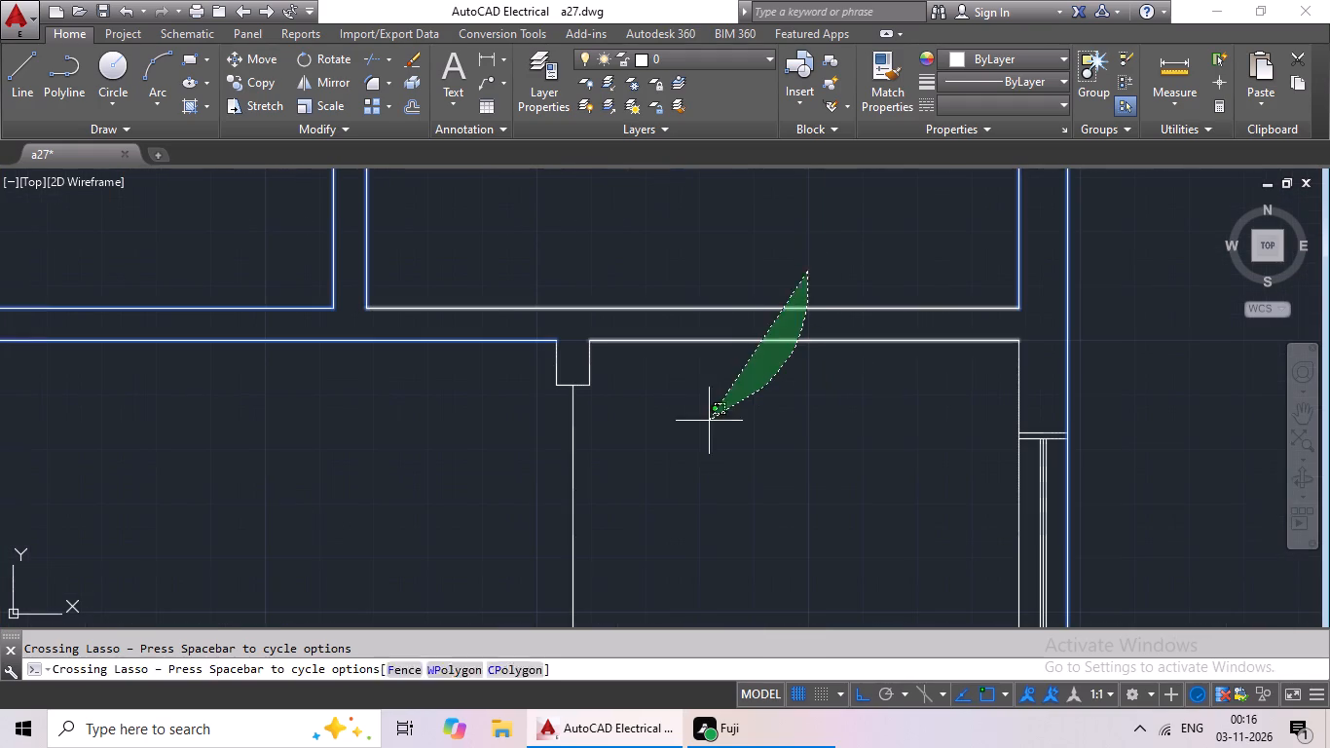
{"action": "left_click_drag", "start_coordinate": [680, 435], "coordinate": [332, 308]}
{"action": "scroll", "coordinate": [615, 399], "scroll_direction": "down", "scroll_amount": 2}
{"action": "scroll", "coordinate": [519, 360], "scroll_direction": "up", "scroll_amount": 3}
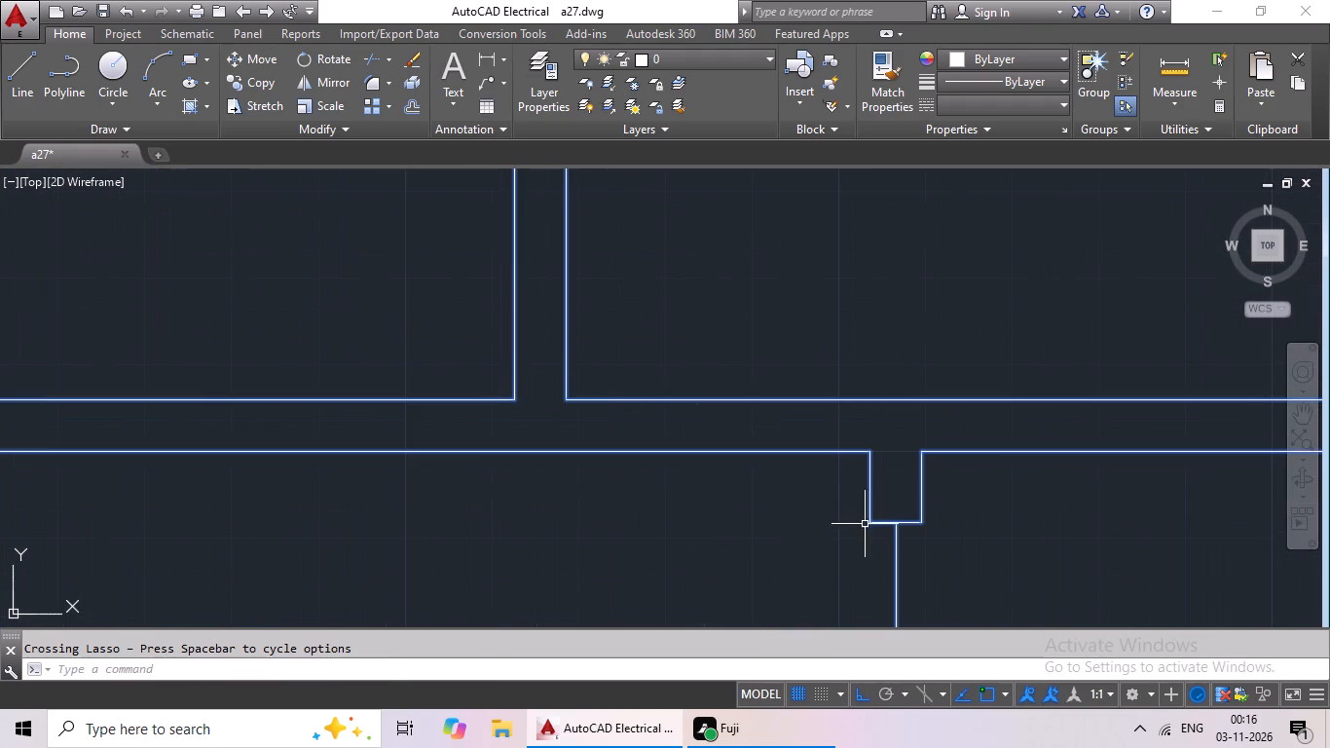
{"action": "middle_click_drag", "start_coordinate": [1090, 573], "coordinate": [315, 346]}
{"action": "scroll", "coordinate": [223, 324], "scroll_direction": "down", "scroll_amount": 1}
{"action": "left_click_drag", "start_coordinate": [841, 244], "coordinate": [636, 313]}
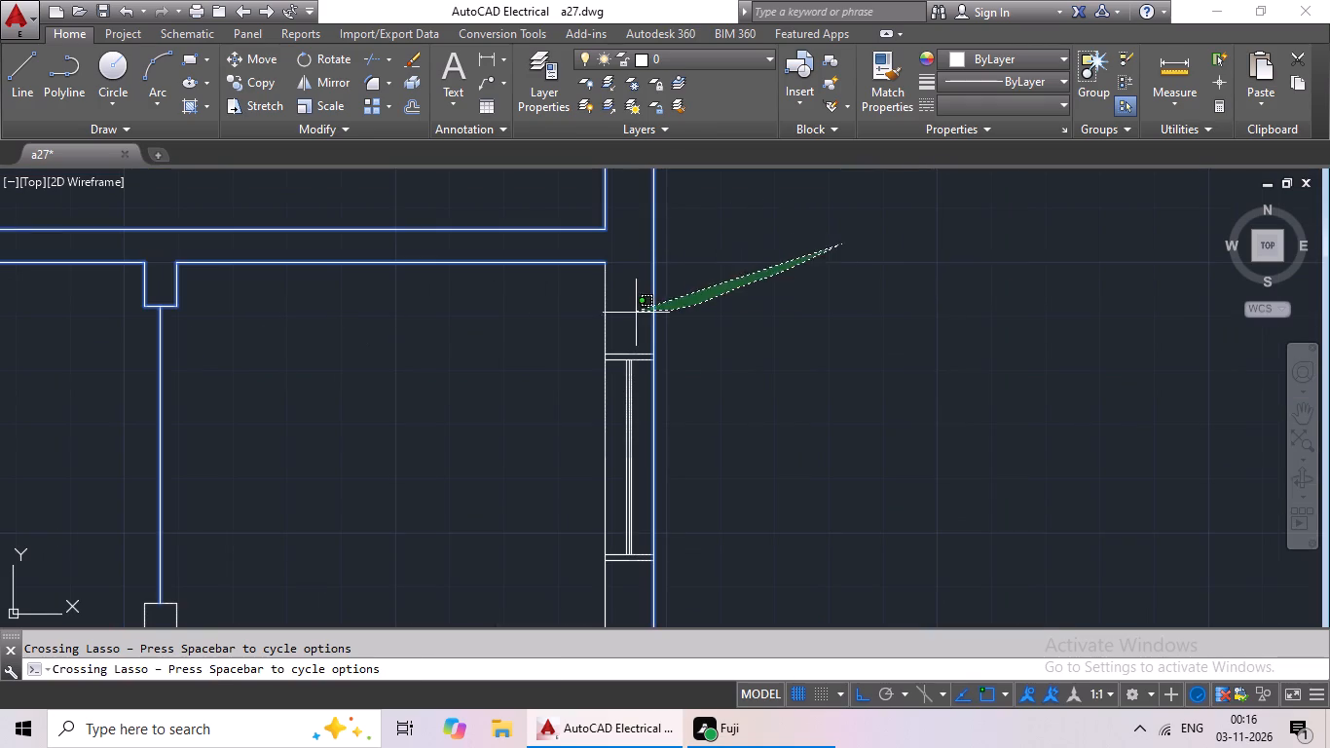
{"action": "left_click_drag", "start_coordinate": [636, 313], "coordinate": [548, 319]}
Add the inner east wall line of the southeast toilet, the wall along its north side and that wall's end jambs to the selection.
{"action": "scroll", "coordinate": [499, 337], "scroll_direction": "down", "scroll_amount": 1}
{"action": "middle_click_drag", "start_coordinate": [499, 337], "coordinate": [561, 192]}
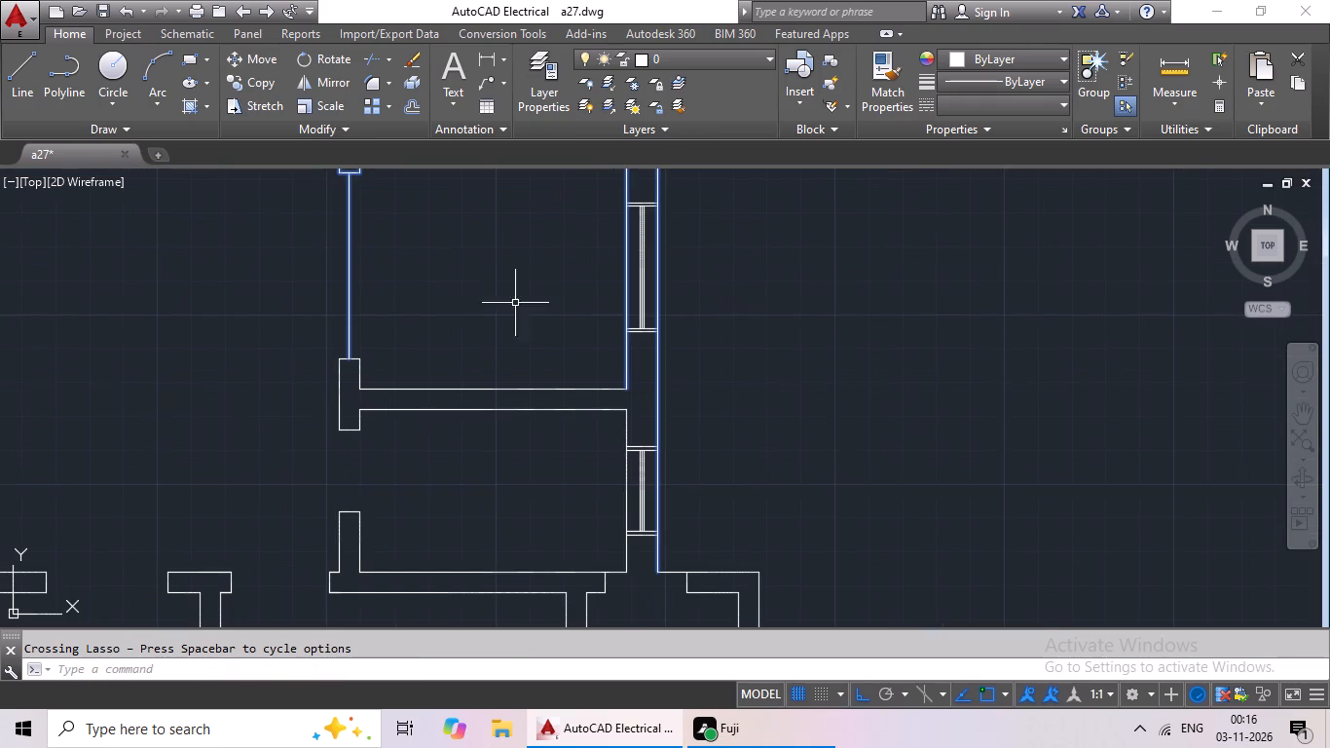
{"action": "scroll", "coordinate": [450, 415], "scroll_direction": "up", "scroll_amount": 3}
{"action": "scroll", "coordinate": [547, 284], "scroll_direction": "down", "scroll_amount": 3}
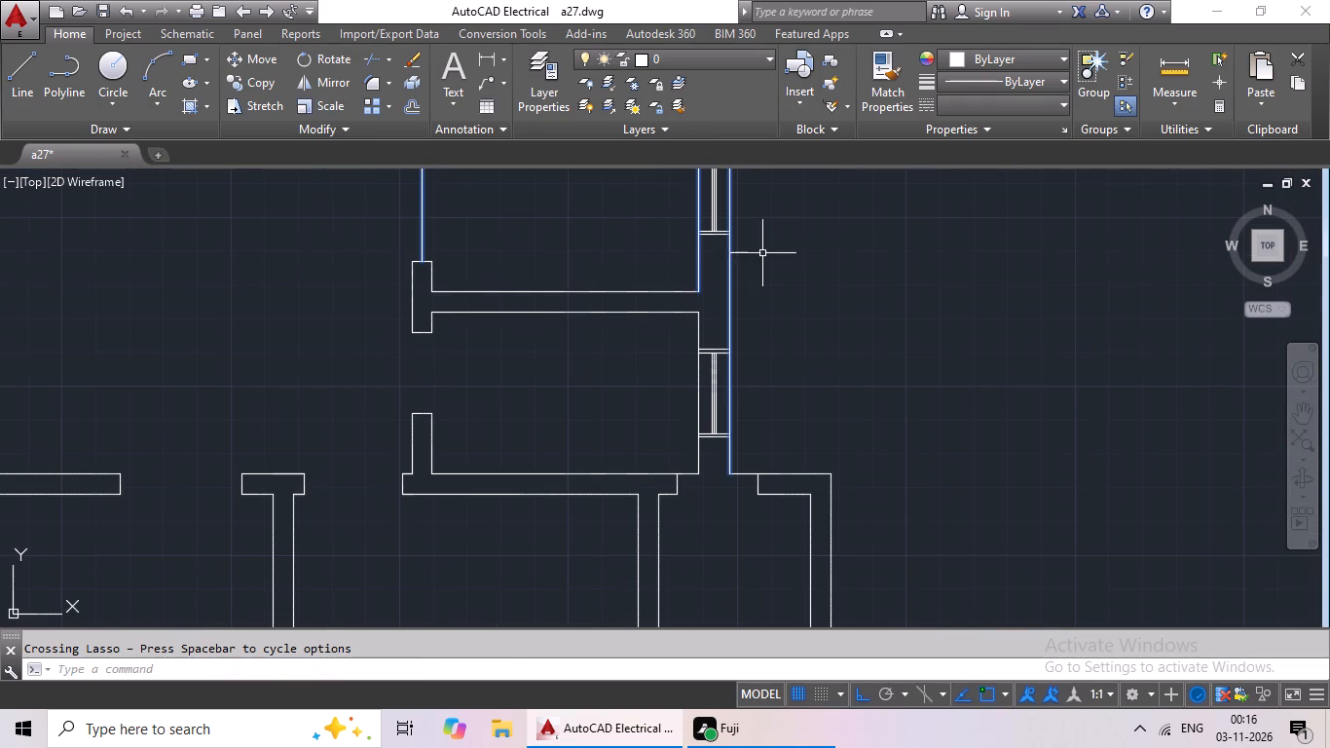
{"action": "scroll", "coordinate": [783, 317], "scroll_direction": "up", "scroll_amount": 2}
{"action": "left_click_drag", "start_coordinate": [789, 289], "coordinate": [408, 338]}
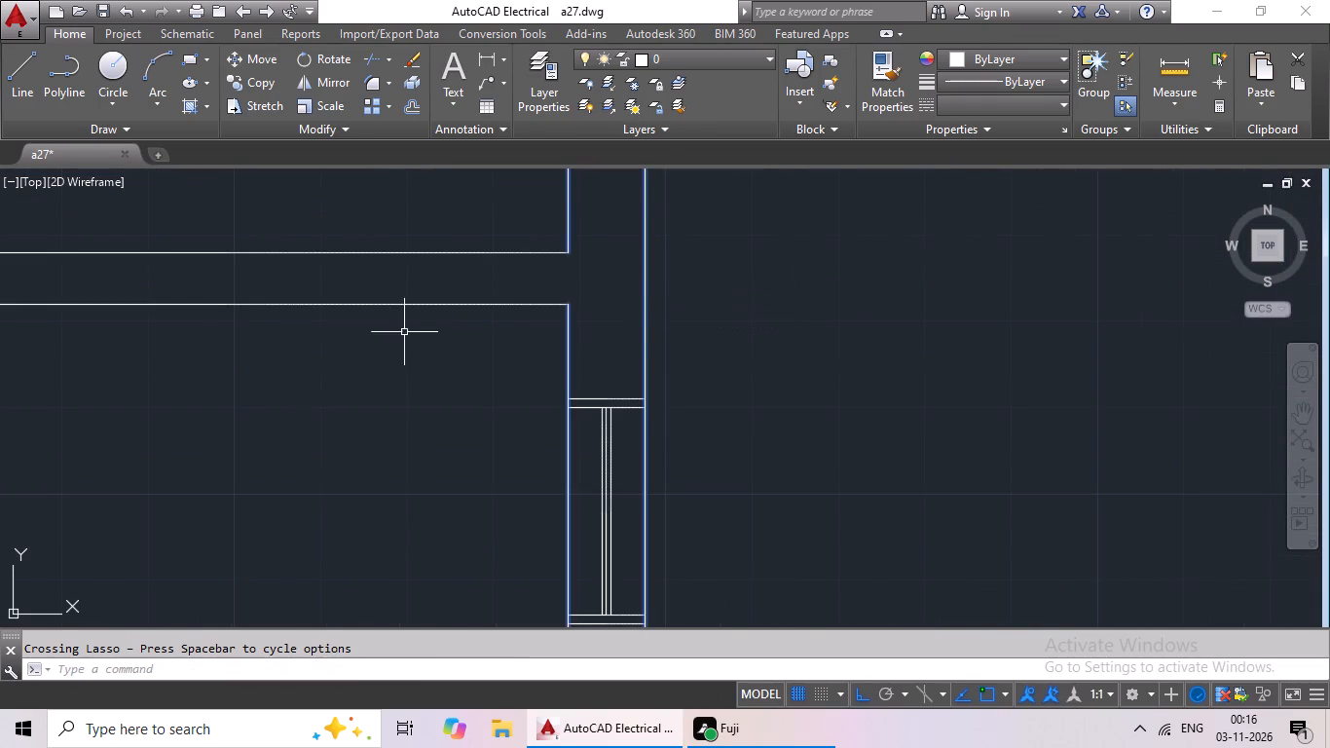
{"action": "middle_click_drag", "start_coordinate": [404, 332], "coordinate": [568, 393]}
{"action": "scroll", "coordinate": [552, 293], "scroll_direction": "down", "scroll_amount": 1}
{"action": "middle_click_drag", "start_coordinate": [485, 280], "coordinate": [646, 312]}
{"action": "left_click_drag", "start_coordinate": [603, 269], "coordinate": [430, 255]}
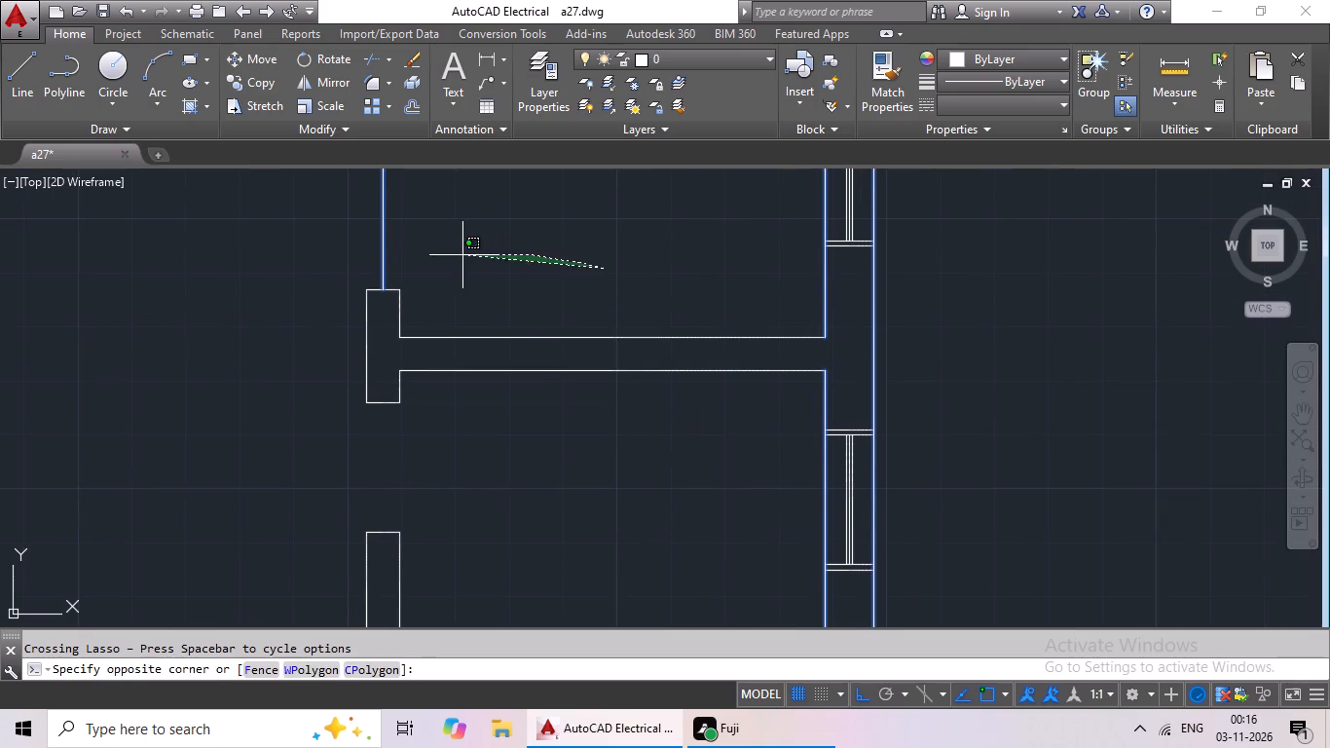
{"action": "left_click_drag", "start_coordinate": [430, 255], "coordinate": [538, 399]}
{"action": "left_click_drag", "start_coordinate": [664, 309], "coordinate": [471, 438]}
Add the southeast toilet's south wall and lower door jamb, plus the southeast balcony's north wall ends and side walls, to the selection.
{"action": "middle_click_drag", "start_coordinate": [507, 458], "coordinate": [610, 244]}
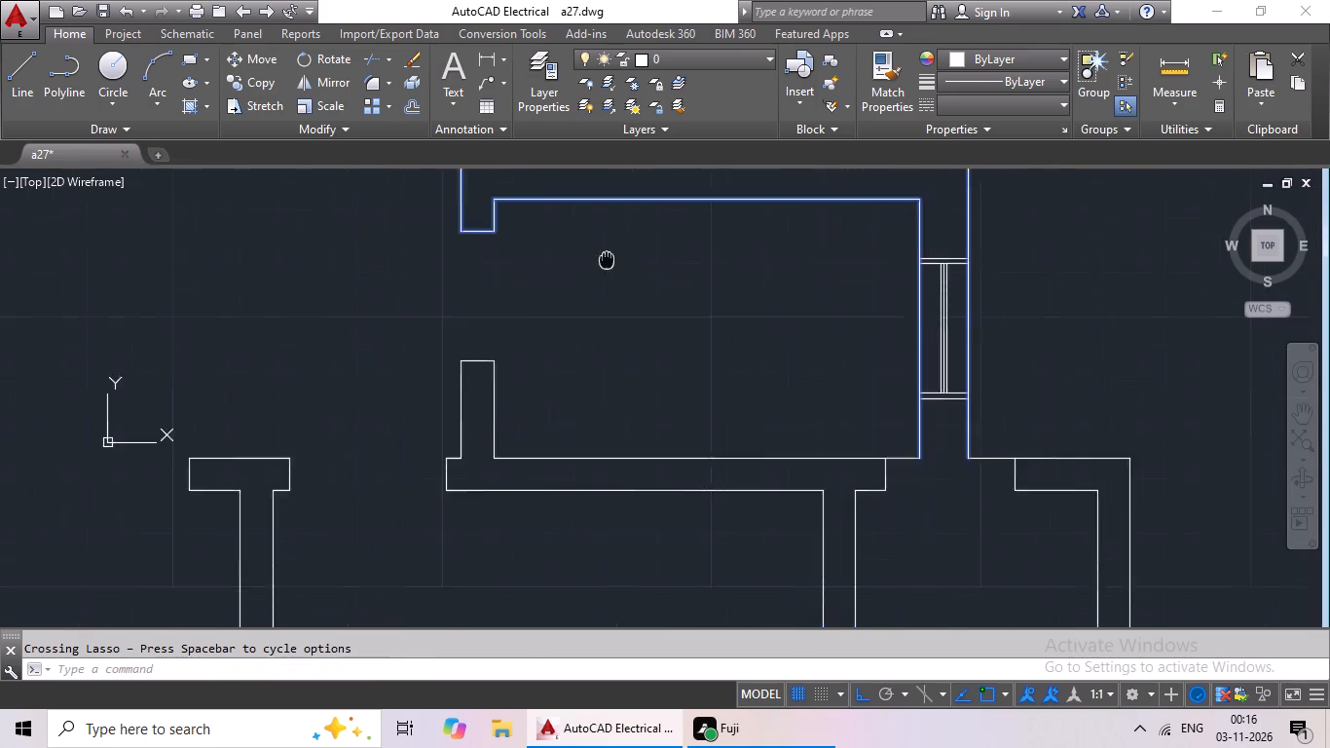
{"action": "middle_click_drag", "start_coordinate": [610, 244], "coordinate": [610, 220]}
{"action": "left_click_drag", "start_coordinate": [578, 264], "coordinate": [586, 467]}
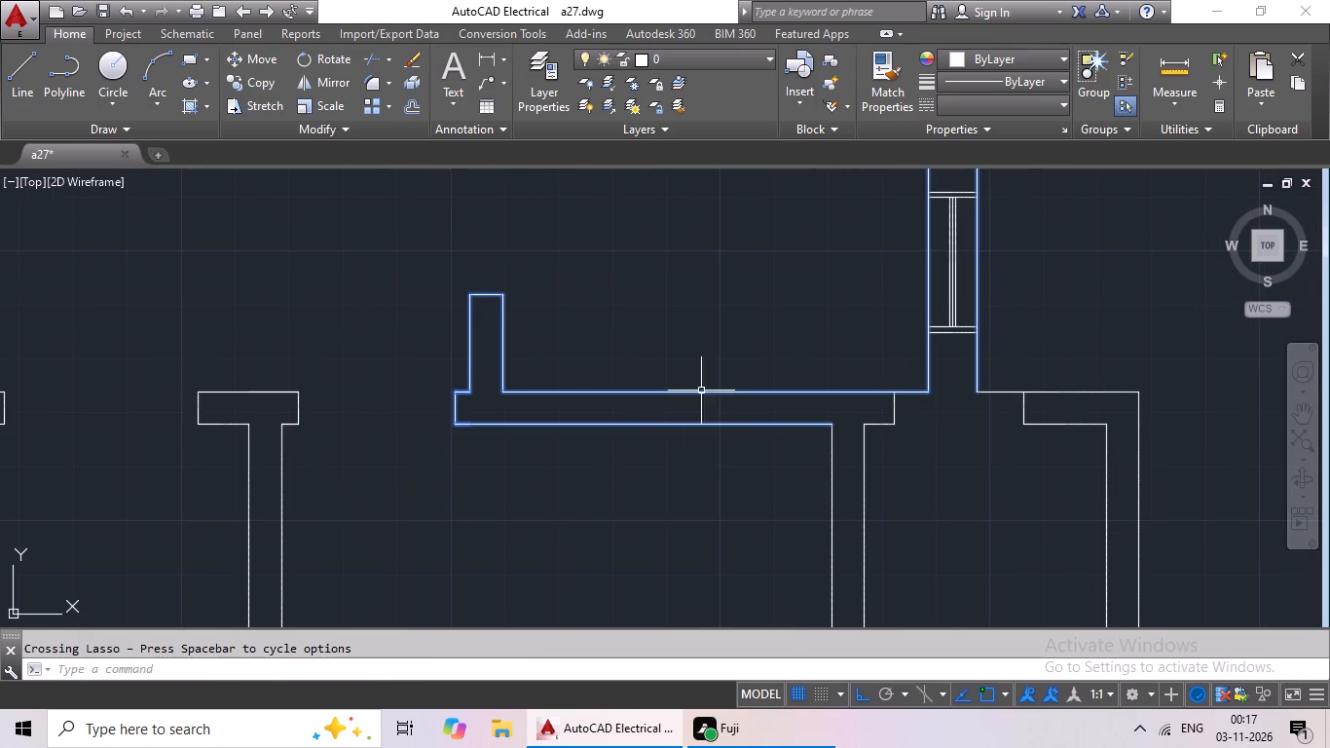
{"action": "middle_click_drag", "start_coordinate": [703, 364], "coordinate": [244, 144]}
{"action": "middle_click_drag", "start_coordinate": [444, 273], "coordinate": [452, 407]}
{"action": "left_click_drag", "start_coordinate": [777, 254], "coordinate": [778, 328]}
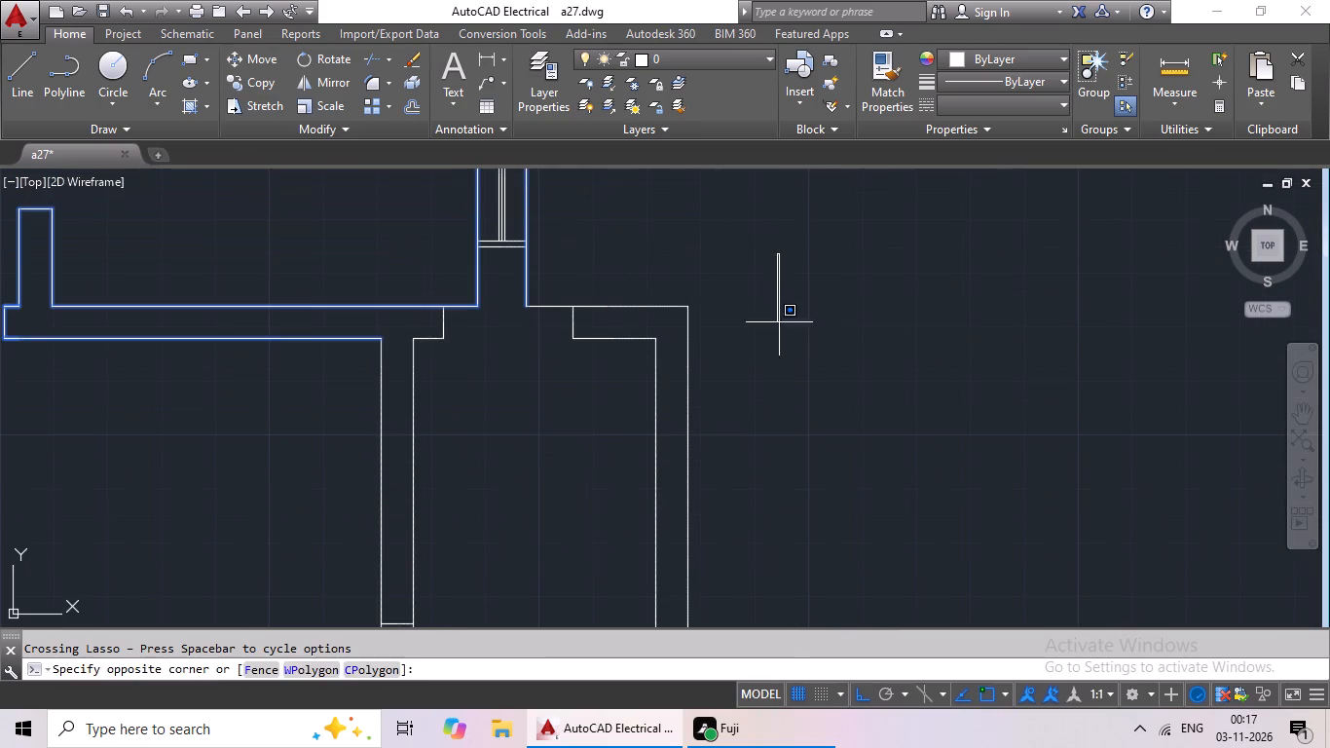
{"action": "left_click_drag", "start_coordinate": [778, 328], "coordinate": [241, 355]}
Add the south outer wall line and the inner south wall lines of the southeast balcony and adjoining room to the selection.
{"action": "middle_click_drag", "start_coordinate": [627, 405], "coordinate": [566, 173]}
{"action": "scroll", "coordinate": [704, 310], "scroll_direction": "down", "scroll_amount": 2}
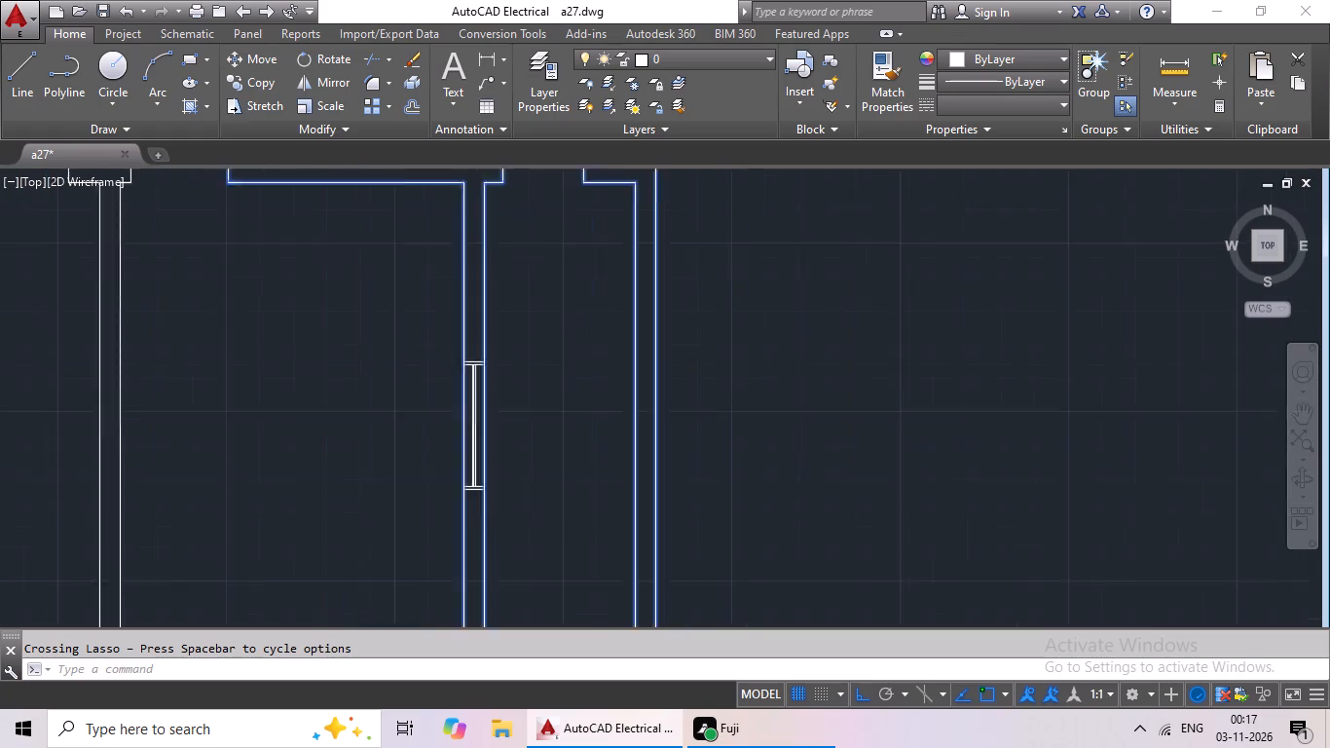
{"action": "middle_click_drag", "start_coordinate": [739, 393], "coordinate": [773, 285]}
{"action": "scroll", "coordinate": [633, 396], "scroll_direction": "up", "scroll_amount": 3}
{"action": "scroll", "coordinate": [634, 395], "scroll_direction": "down", "scroll_amount": 1}
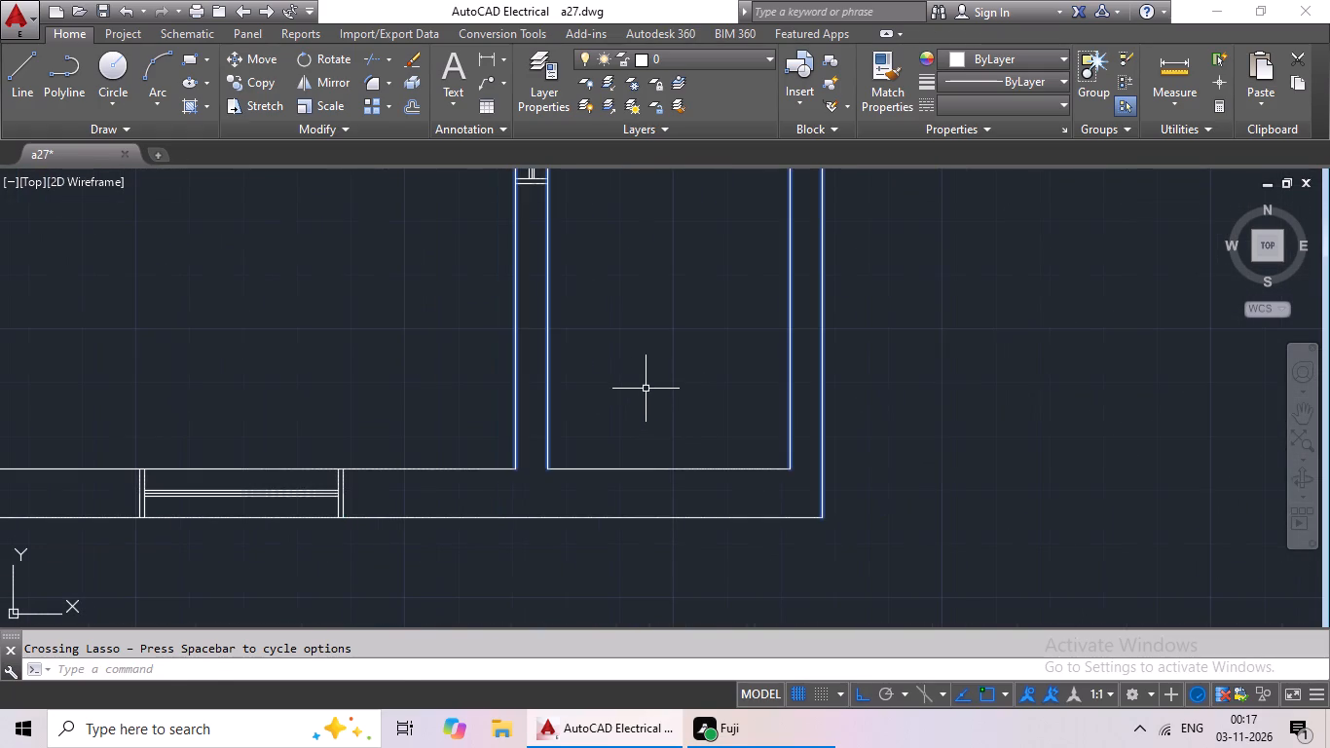
{"action": "left_click_drag", "start_coordinate": [646, 389], "coordinate": [358, 536]}
{"action": "left_click", "coordinate": [430, 408]}
{"action": "left_click_drag", "start_coordinate": [432, 413], "coordinate": [452, 443]}
Add the partition between the two eastern south rooms and the inner south wall line of the room beside the party wall to the selection.
{"action": "middle_click_drag", "start_coordinate": [472, 414], "coordinate": [1072, 401]}
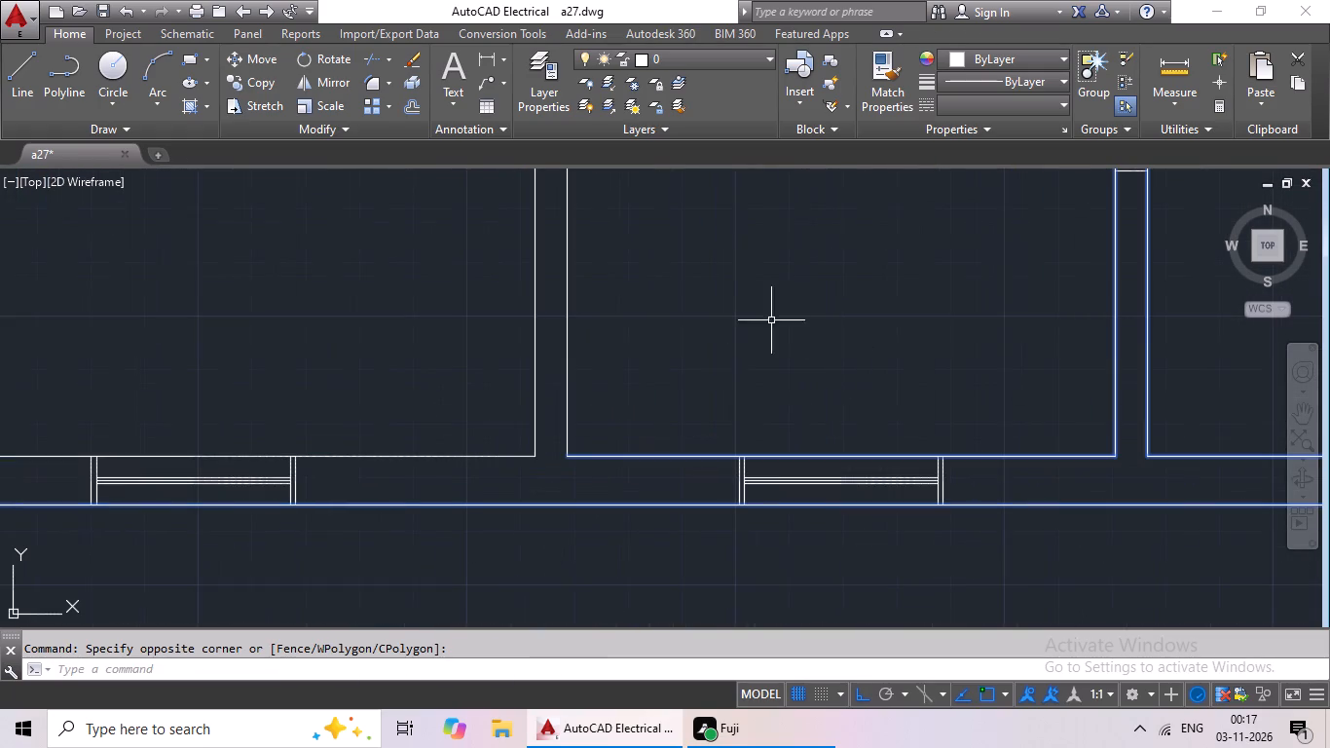
{"action": "left_click_drag", "start_coordinate": [766, 296], "coordinate": [264, 343]}
{"action": "left_click_drag", "start_coordinate": [365, 336], "coordinate": [383, 591]}
{"action": "left_click_drag", "start_coordinate": [478, 432], "coordinate": [397, 594]}
{"action": "left_click_drag", "start_coordinate": [401, 579], "coordinate": [405, 567]}
{"action": "scroll", "coordinate": [475, 515], "scroll_direction": "down", "scroll_amount": 4}
{"action": "scroll", "coordinate": [397, 443], "scroll_direction": "up", "scroll_amount": 3}
Add the southern party wall lines, the partition between the two western south rooms and both rooms' inner south wall lines to the selection.
{"action": "middle_click_drag", "start_coordinate": [423, 457], "coordinate": [419, 455]}
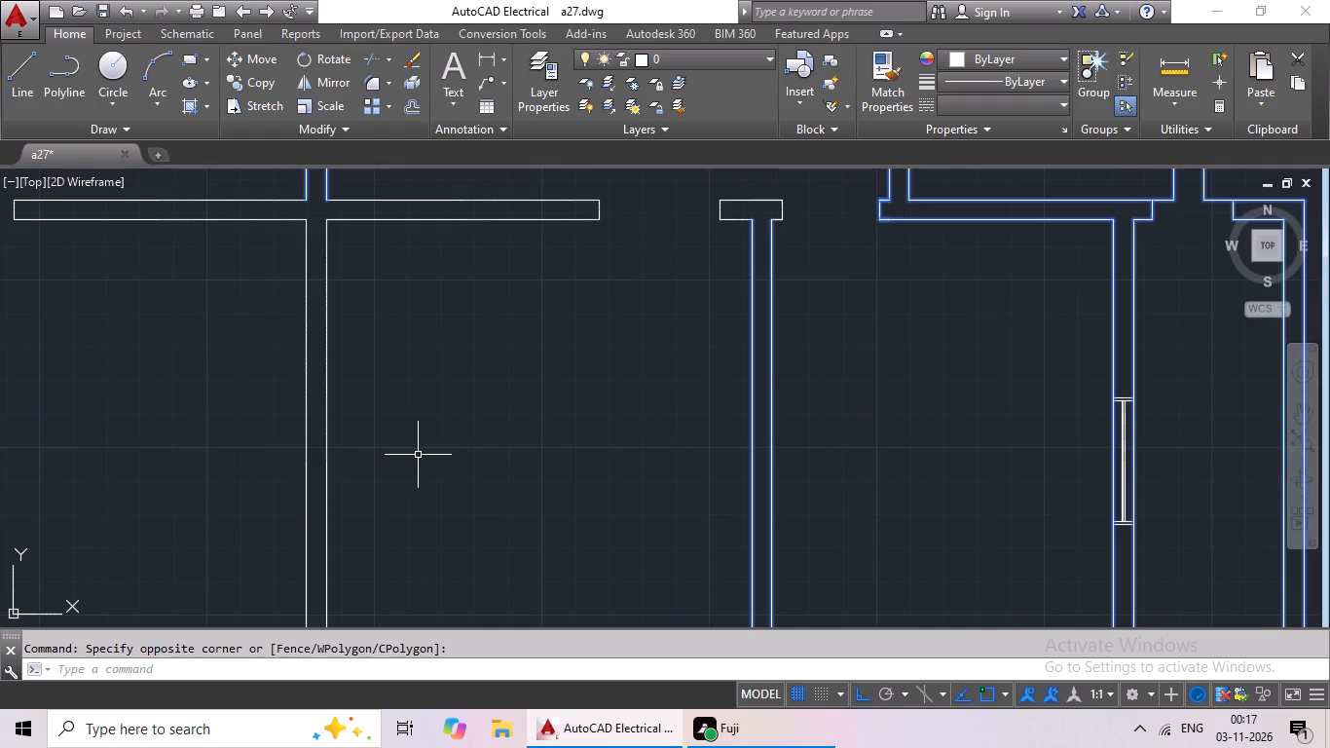
{"action": "middle_click_drag", "start_coordinate": [419, 455], "coordinate": [620, 344]}
{"action": "middle_click_drag", "start_coordinate": [592, 417], "coordinate": [630, 330]}
{"action": "left_click_drag", "start_coordinate": [650, 376], "coordinate": [476, 508]}
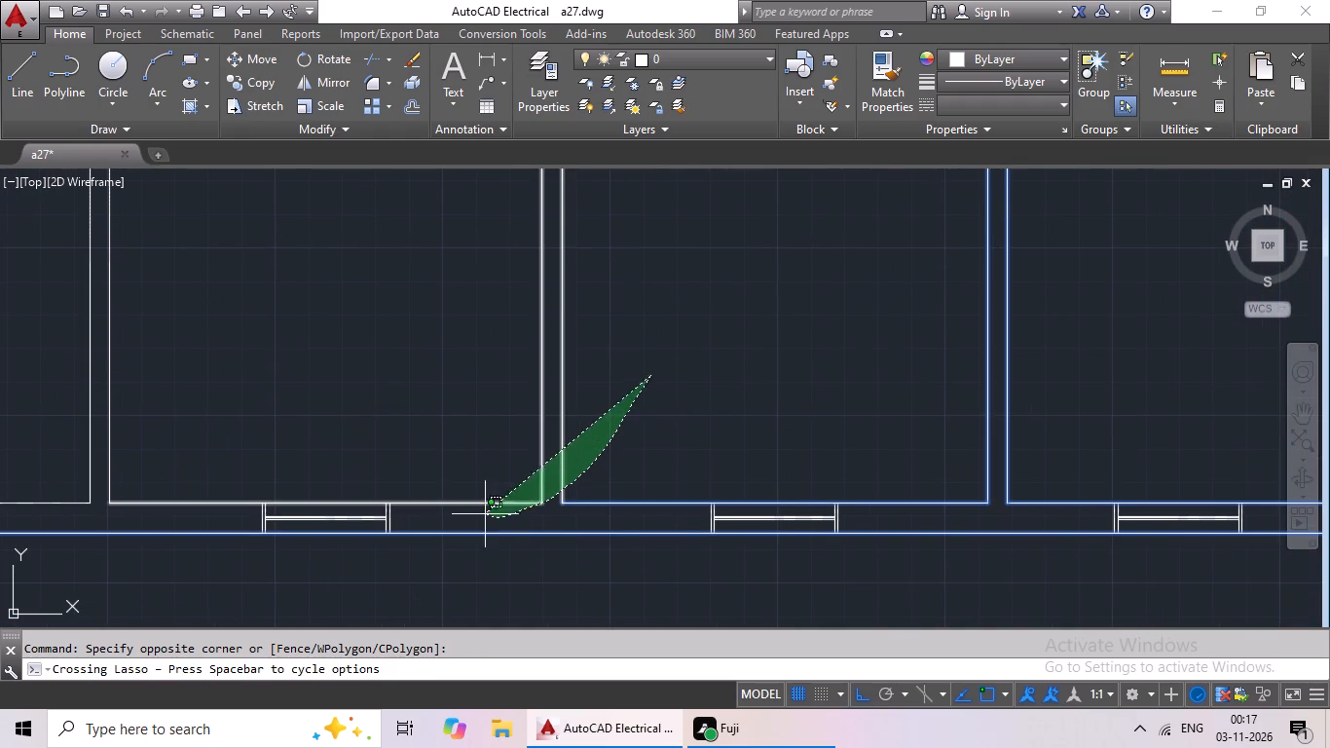
{"action": "left_click_drag", "start_coordinate": [476, 508], "coordinate": [435, 437]}
{"action": "middle_click_drag", "start_coordinate": [457, 422], "coordinate": [683, 399]}
{"action": "left_click_drag", "start_coordinate": [573, 352], "coordinate": [275, 477]}
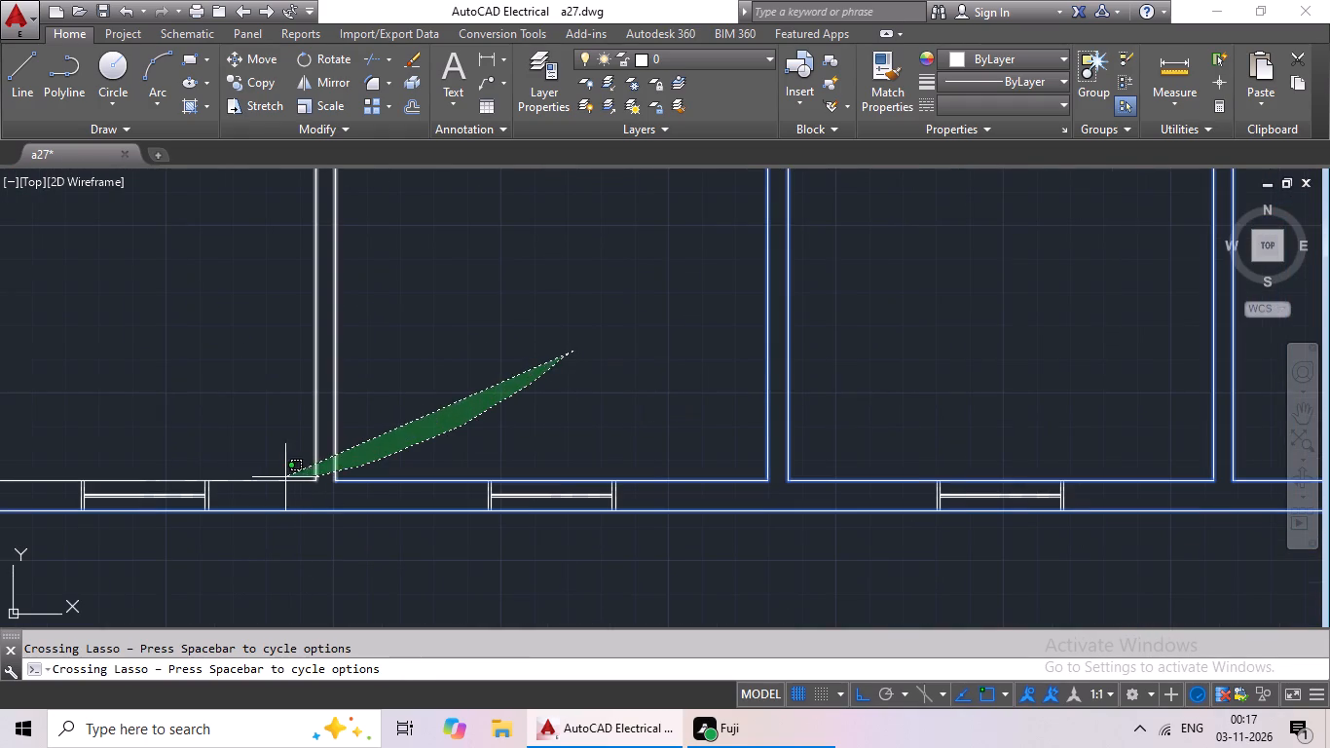
{"action": "left_click_drag", "start_coordinate": [275, 477], "coordinate": [276, 455]}
{"action": "left_click_drag", "start_coordinate": [286, 433], "coordinate": [277, 566]}
Add the wall between the southwest room and balcony, plus the balcony's inner south and west wall lines, to the selection.
{"action": "scroll", "coordinate": [293, 542], "scroll_direction": "down", "scroll_amount": 3}
{"action": "middle_click_drag", "start_coordinate": [270, 554], "coordinate": [350, 574]}
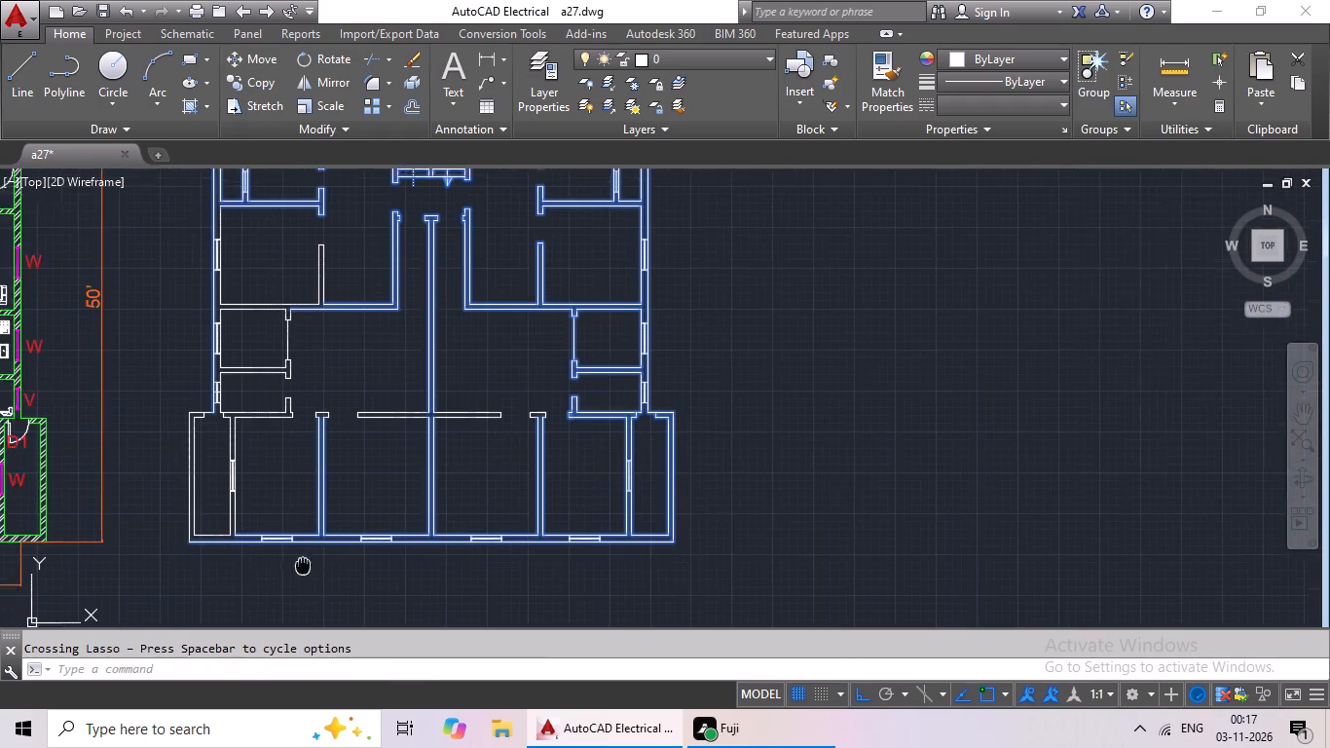
{"action": "middle_click_drag", "start_coordinate": [350, 574], "coordinate": [441, 570]}
{"action": "scroll", "coordinate": [393, 531], "scroll_direction": "up", "scroll_amount": 5}
{"action": "scroll", "coordinate": [489, 456], "scroll_direction": "down", "scroll_amount": 2}
{"action": "left_click_drag", "start_coordinate": [520, 431], "coordinate": [284, 547]}
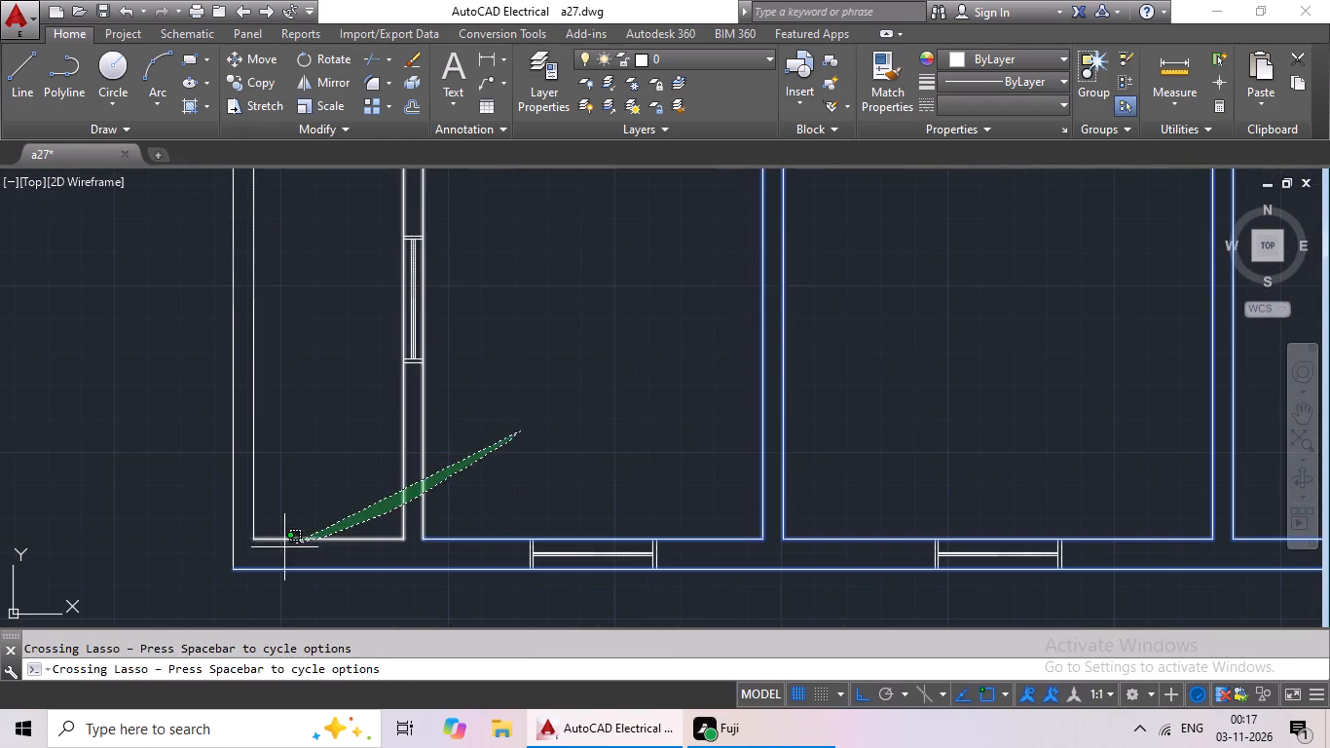
{"action": "left_click_drag", "start_coordinate": [284, 547], "coordinate": [137, 475]}
Add the southwest toilet's south wall and lower door jamb, plus the southwest balcony's north wall lines and opening ends, to the selection.
{"action": "scroll", "coordinate": [235, 466], "scroll_direction": "down", "scroll_amount": 3}
{"action": "middle_click_drag", "start_coordinate": [328, 425], "coordinate": [324, 525]}
{"action": "scroll", "coordinate": [338, 449], "scroll_direction": "up", "scroll_amount": 4}
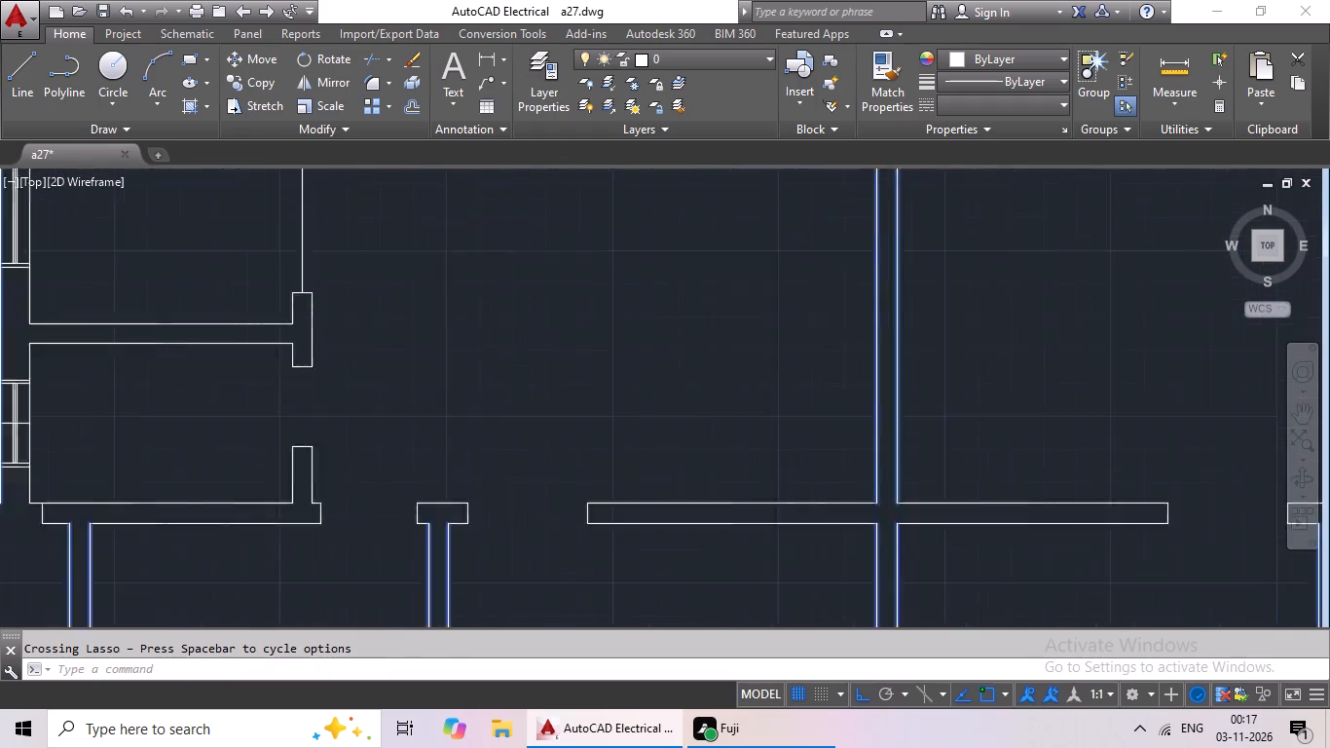
{"action": "left_click_drag", "start_coordinate": [400, 389], "coordinate": [323, 585]}
{"action": "middle_click_drag", "start_coordinate": [361, 578], "coordinate": [682, 511]}
{"action": "scroll", "coordinate": [494, 526], "scroll_direction": "down", "scroll_amount": 1}
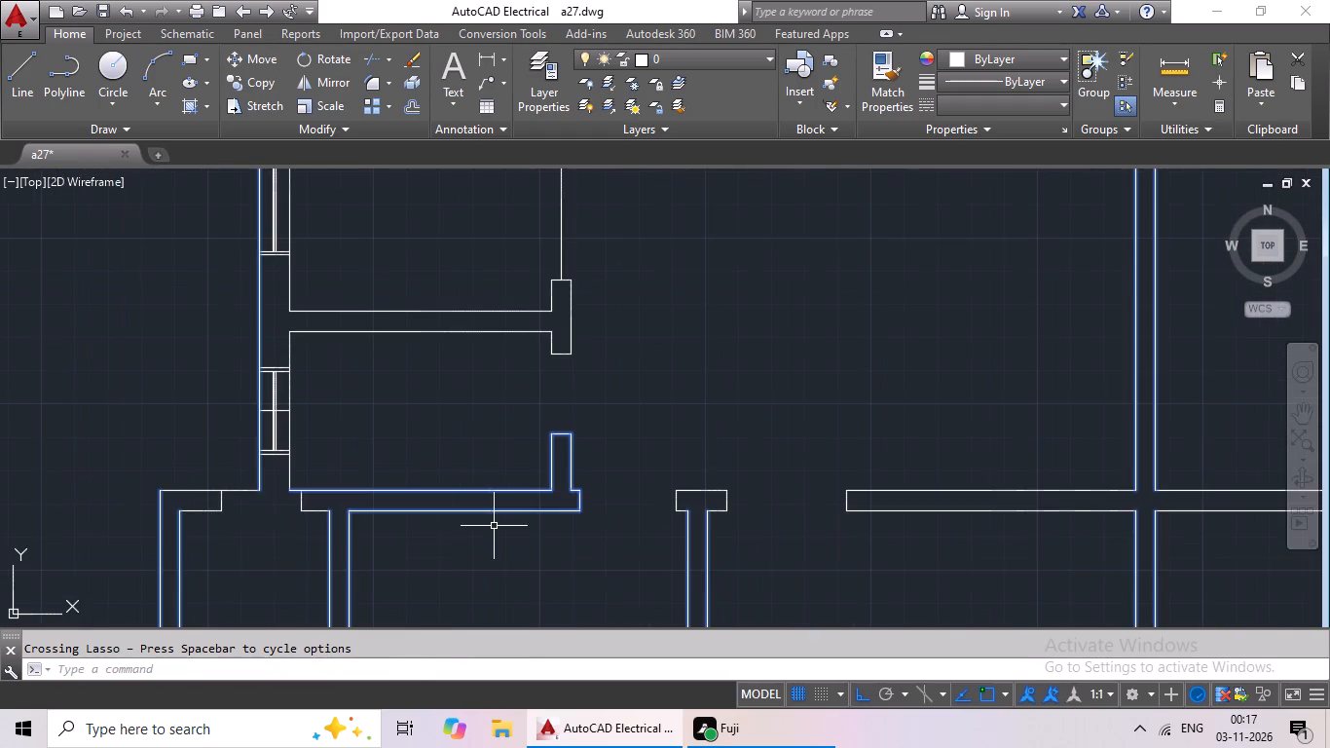
{"action": "scroll", "coordinate": [275, 525], "scroll_direction": "up", "scroll_amount": 2}
{"action": "left_click_drag", "start_coordinate": [442, 409], "coordinate": [284, 518]}
{"action": "middle_click_drag", "start_coordinate": [297, 517], "coordinate": [500, 527]}
{"action": "left_click_drag", "start_coordinate": [343, 397], "coordinate": [180, 384]}
{"action": "scroll", "coordinate": [368, 418], "scroll_direction": "down", "scroll_amount": 1}
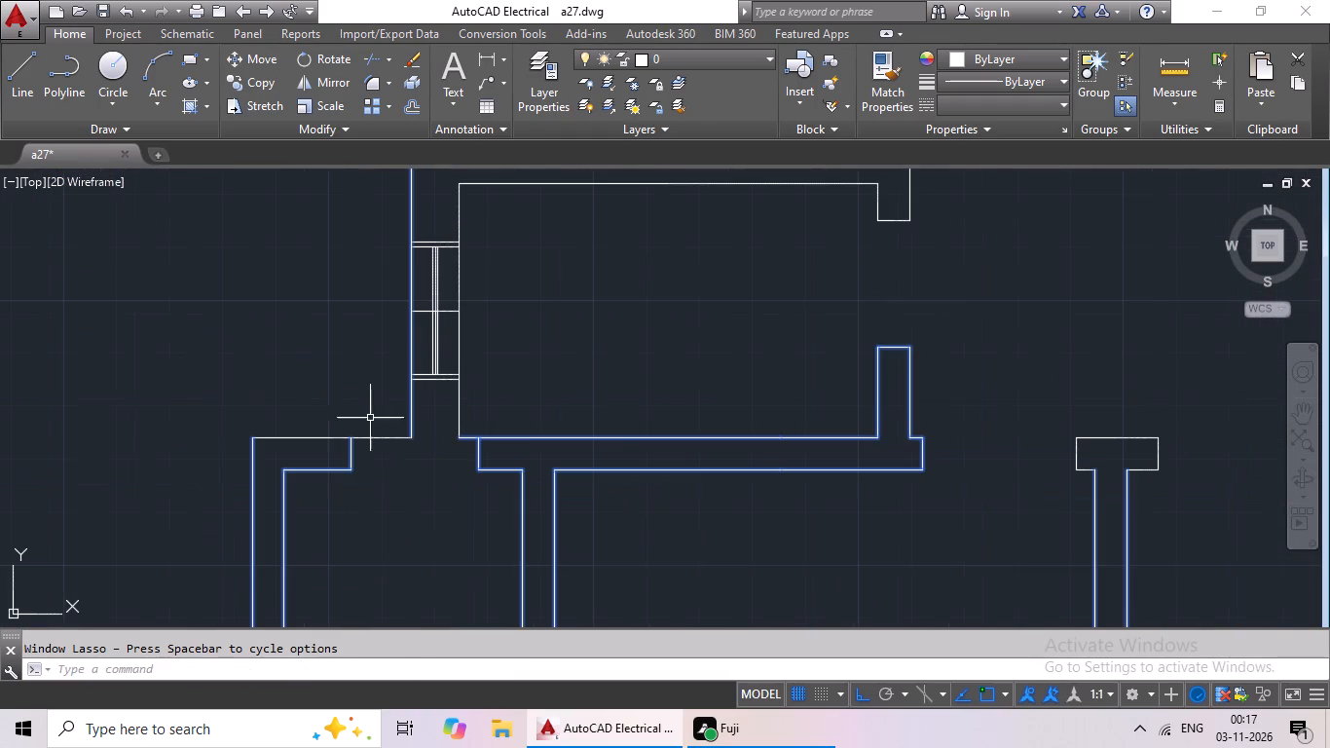
{"action": "left_click_drag", "start_coordinate": [376, 403], "coordinate": [414, 578]}
{"action": "scroll", "coordinate": [363, 476], "scroll_direction": "up", "scroll_amount": 3}
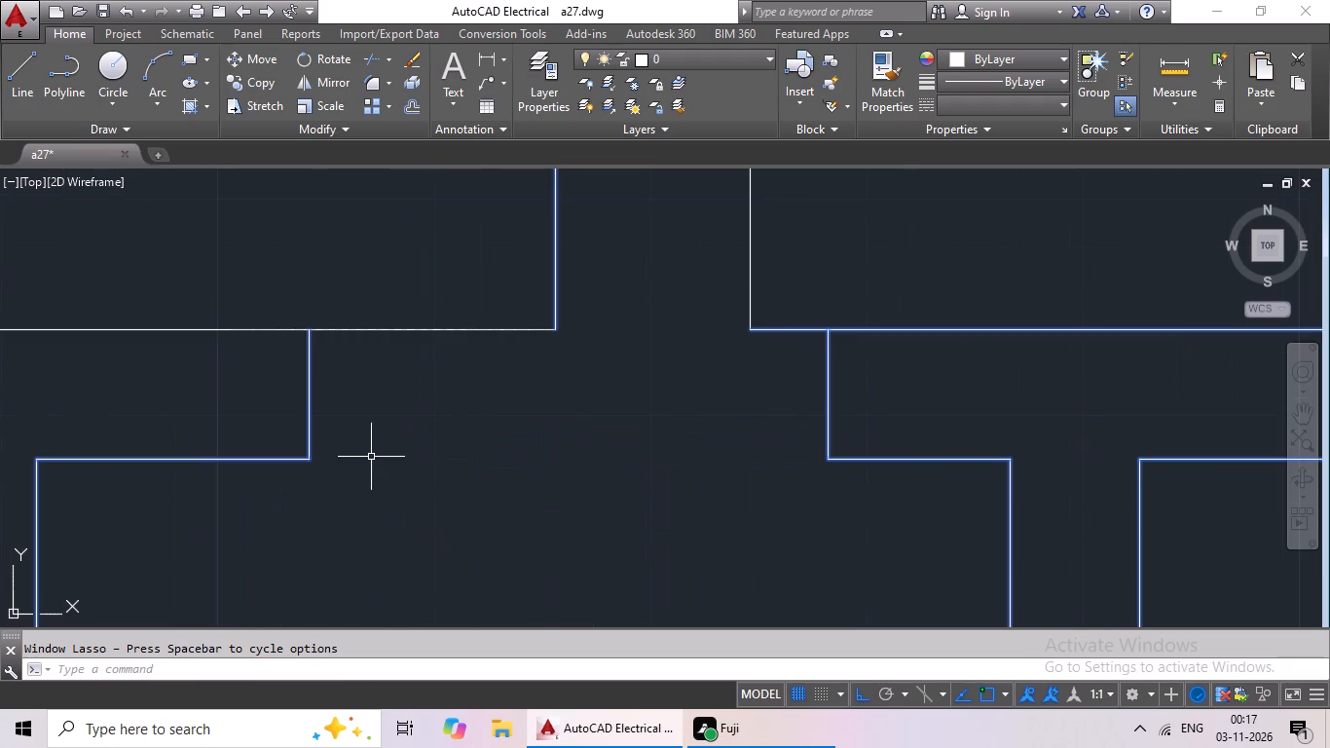
{"action": "left_click_drag", "start_coordinate": [396, 280], "coordinate": [351, 481]}
{"action": "scroll", "coordinate": [417, 478], "scroll_direction": "down", "scroll_amount": 3}
{"action": "middle_click_drag", "start_coordinate": [451, 493], "coordinate": [402, 562]}
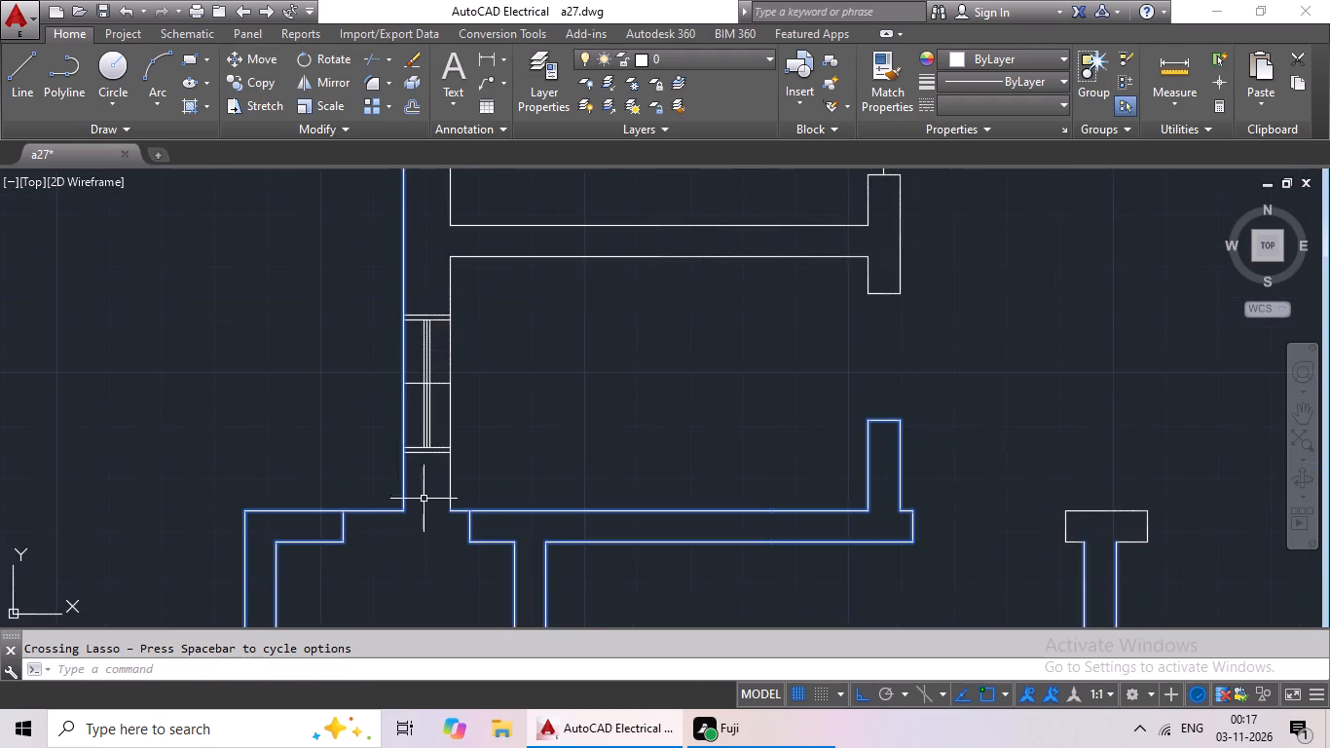
Add the southwest toilet's inner west wall line, the toilet-kitchen wall, the kitchen opening line and the kitchen's inner west wall line to the selection.
{"action": "scroll", "coordinate": [460, 477], "scroll_direction": "up", "scroll_amount": 3}
{"action": "left_click_drag", "start_coordinate": [563, 444], "coordinate": [334, 533]}
{"action": "left_click", "coordinate": [334, 533]}
{"action": "scroll", "coordinate": [563, 471], "scroll_direction": "down", "scroll_amount": 4}
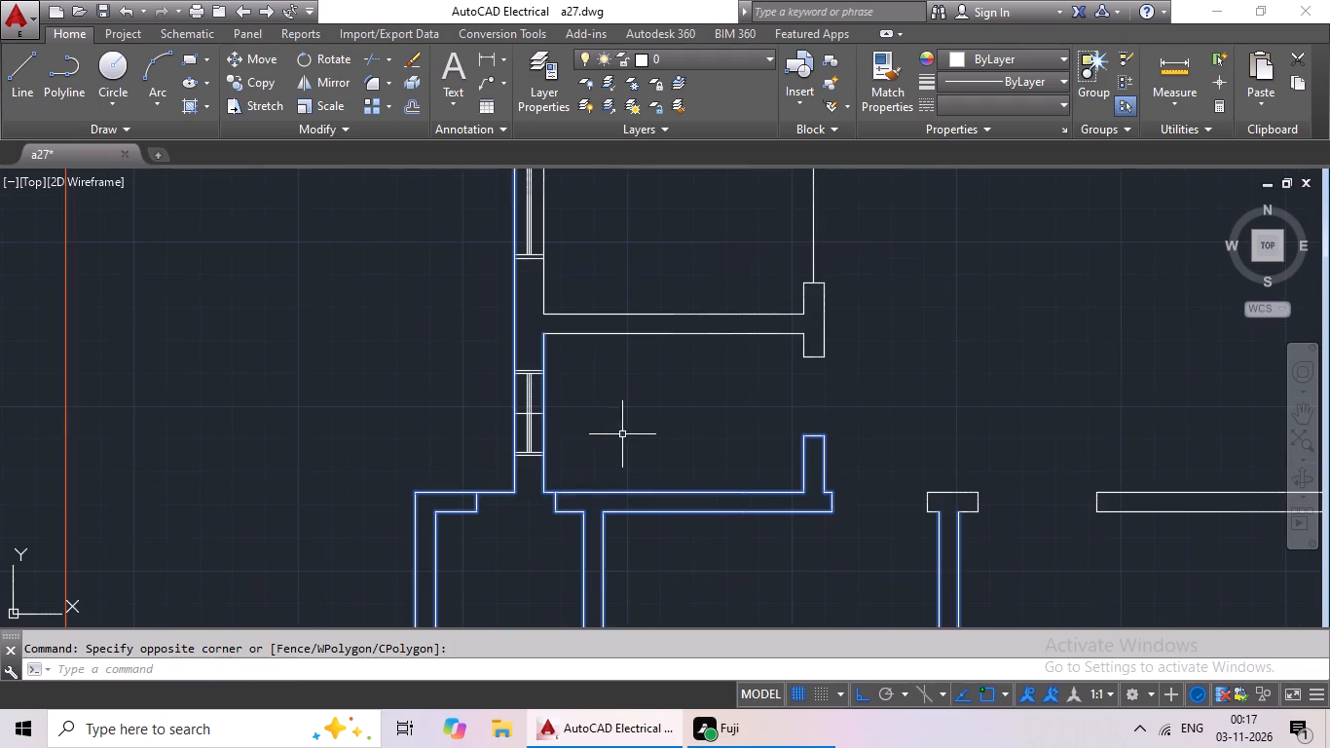
{"action": "middle_click_drag", "start_coordinate": [619, 443], "coordinate": [567, 505]}
{"action": "scroll", "coordinate": [823, 343], "scroll_direction": "up", "scroll_amount": 2}
{"action": "left_click_drag", "start_coordinate": [846, 331], "coordinate": [483, 430]}
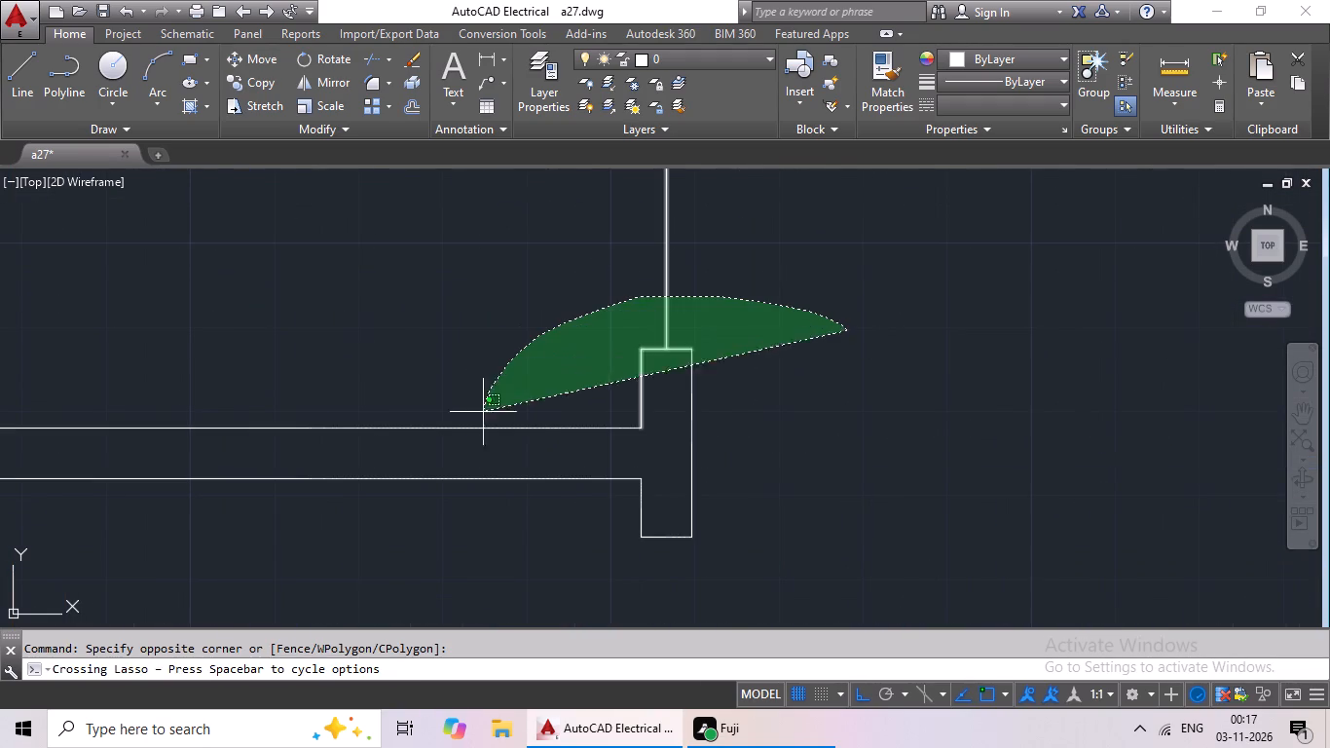
{"action": "left_click_drag", "start_coordinate": [483, 430], "coordinate": [837, 488]}
{"action": "scroll", "coordinate": [620, 440], "scroll_direction": "down", "scroll_amount": 2}
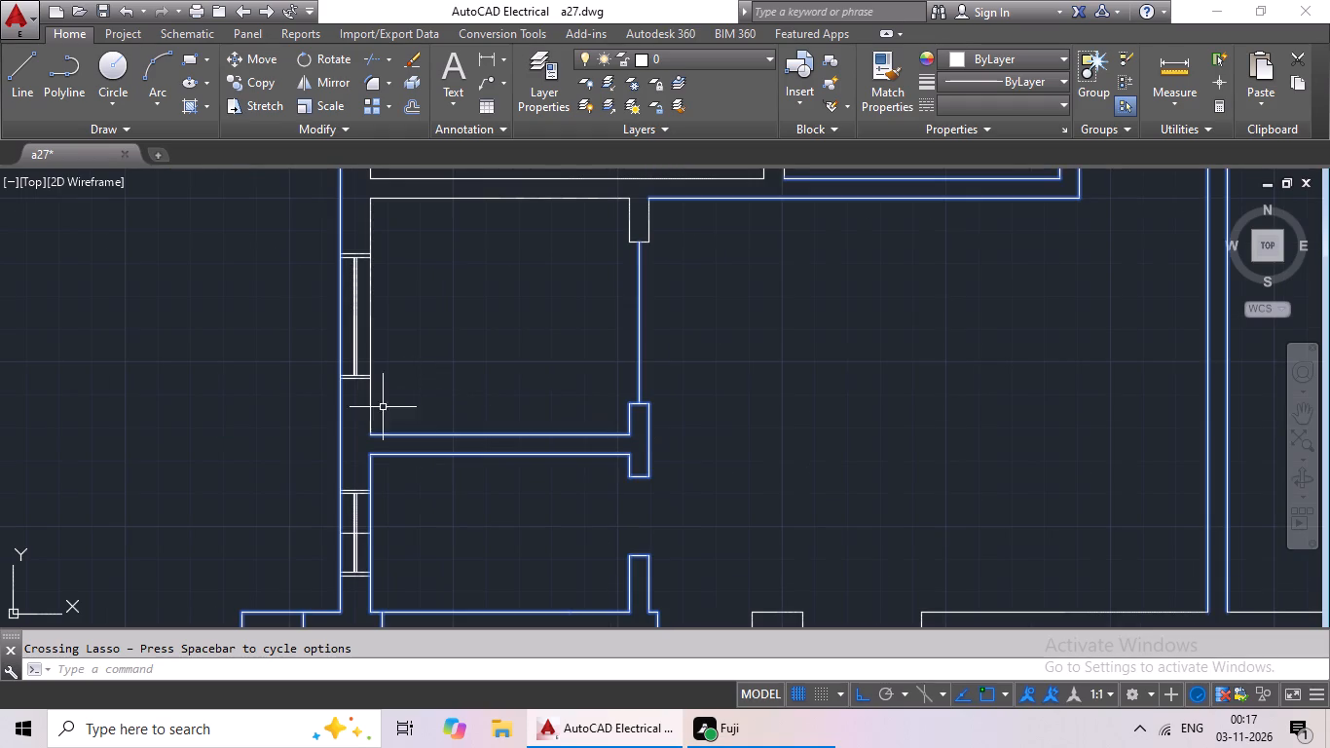
{"action": "scroll", "coordinate": [374, 410], "scroll_direction": "up", "scroll_amount": 4}
{"action": "left_click_drag", "start_coordinate": [534, 339], "coordinate": [284, 449]}
{"action": "scroll", "coordinate": [531, 419], "scroll_direction": "down", "scroll_amount": 4}
Add the southwest kitchen's north wall lines and upper jamb, plus the west and east wall lines of the bedroom above, to the selection.
{"action": "middle_click_drag", "start_coordinate": [577, 394], "coordinate": [512, 513]}
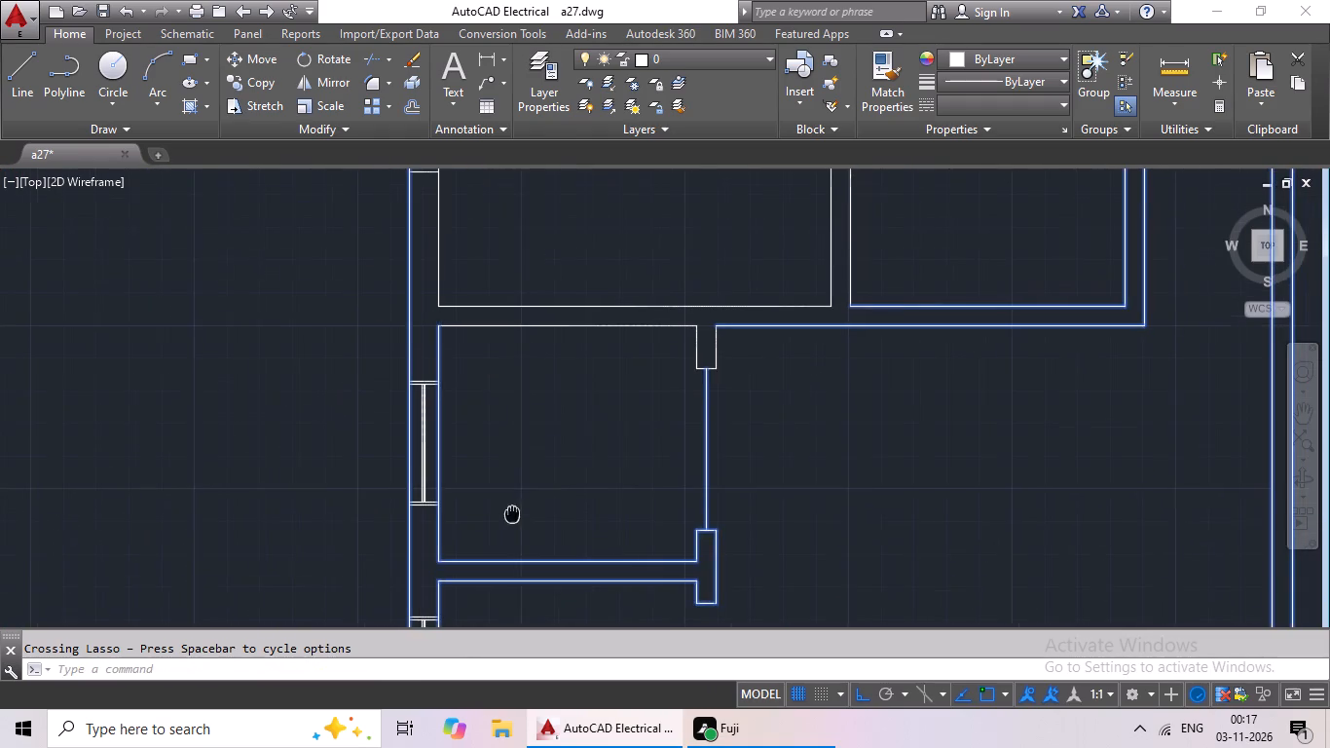
{"action": "middle_click_drag", "start_coordinate": [639, 389], "coordinate": [557, 500]}
{"action": "scroll", "coordinate": [694, 441], "scroll_direction": "up", "scroll_amount": 2}
{"action": "left_click_drag", "start_coordinate": [699, 447], "coordinate": [266, 501]}
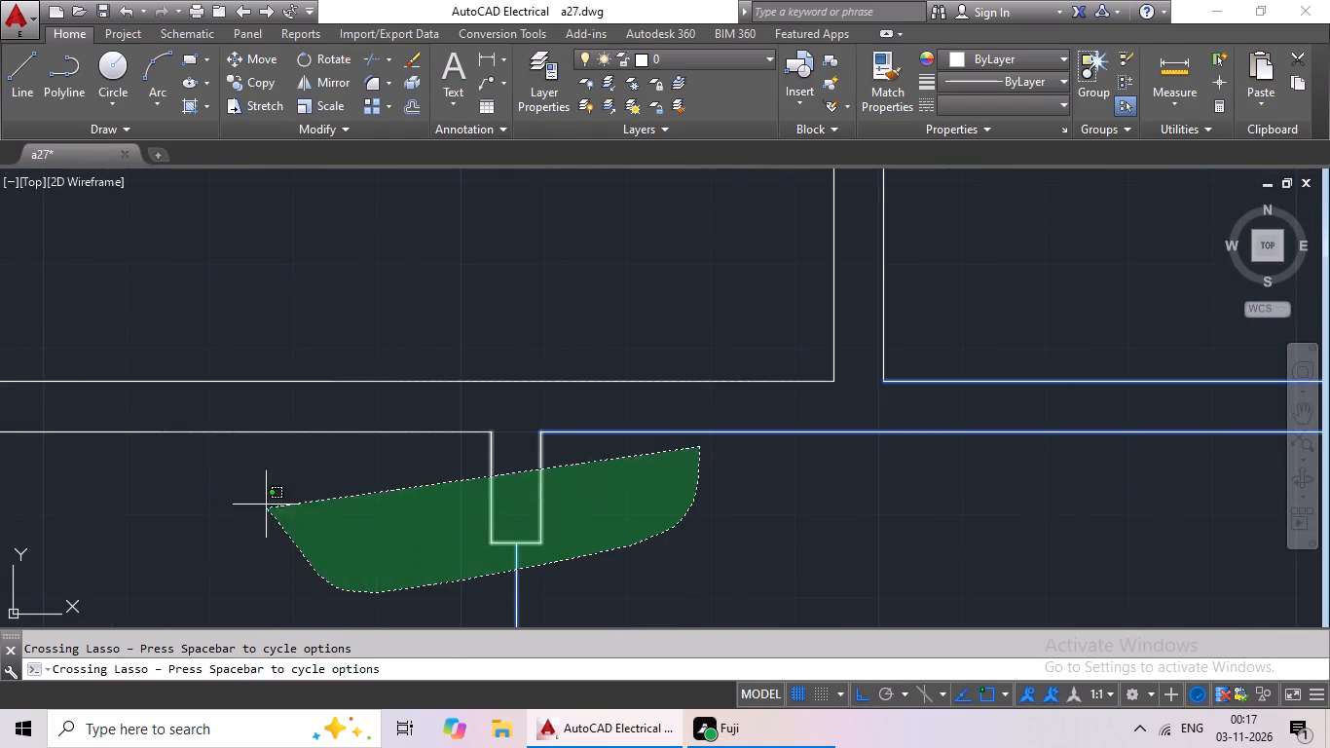
{"action": "left_click_drag", "start_coordinate": [266, 501], "coordinate": [265, 467]}
{"action": "left_click_drag", "start_coordinate": [554, 311], "coordinate": [207, 561]}
{"action": "middle_click_drag", "start_coordinate": [387, 610], "coordinate": [885, 622]}
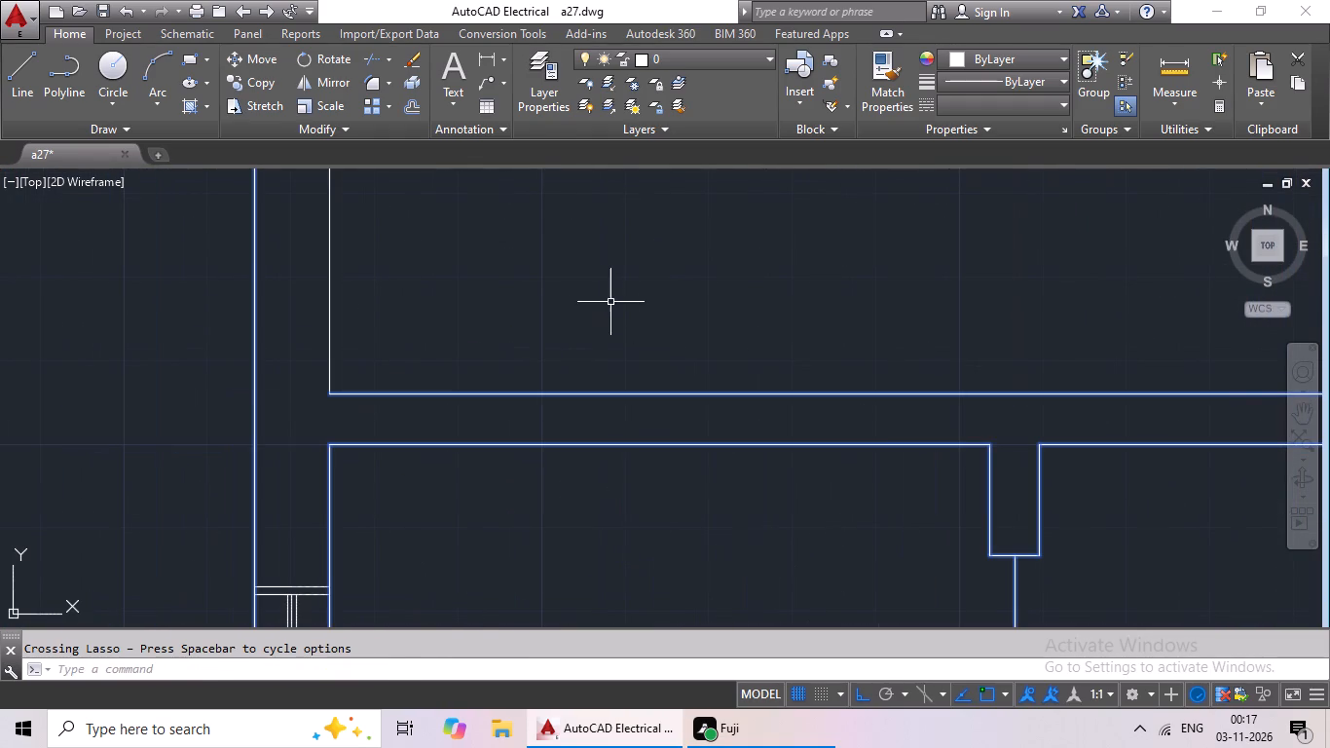
{"action": "left_click_drag", "start_coordinate": [612, 299], "coordinate": [294, 393]}
{"action": "scroll", "coordinate": [536, 457], "scroll_direction": "down", "scroll_amount": 3}
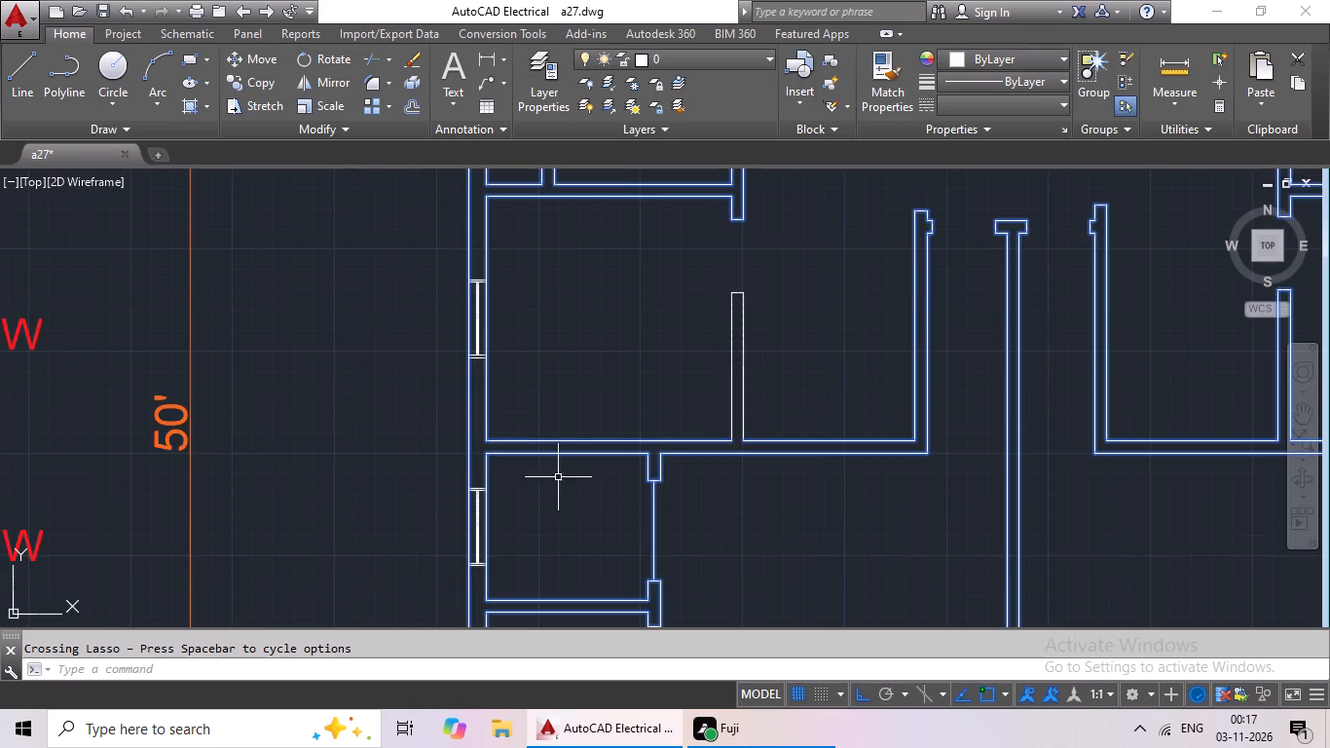
{"action": "middle_click_drag", "start_coordinate": [637, 518], "coordinate": [383, 577]}
{"action": "left_click_drag", "start_coordinate": [588, 335], "coordinate": [585, 568]}
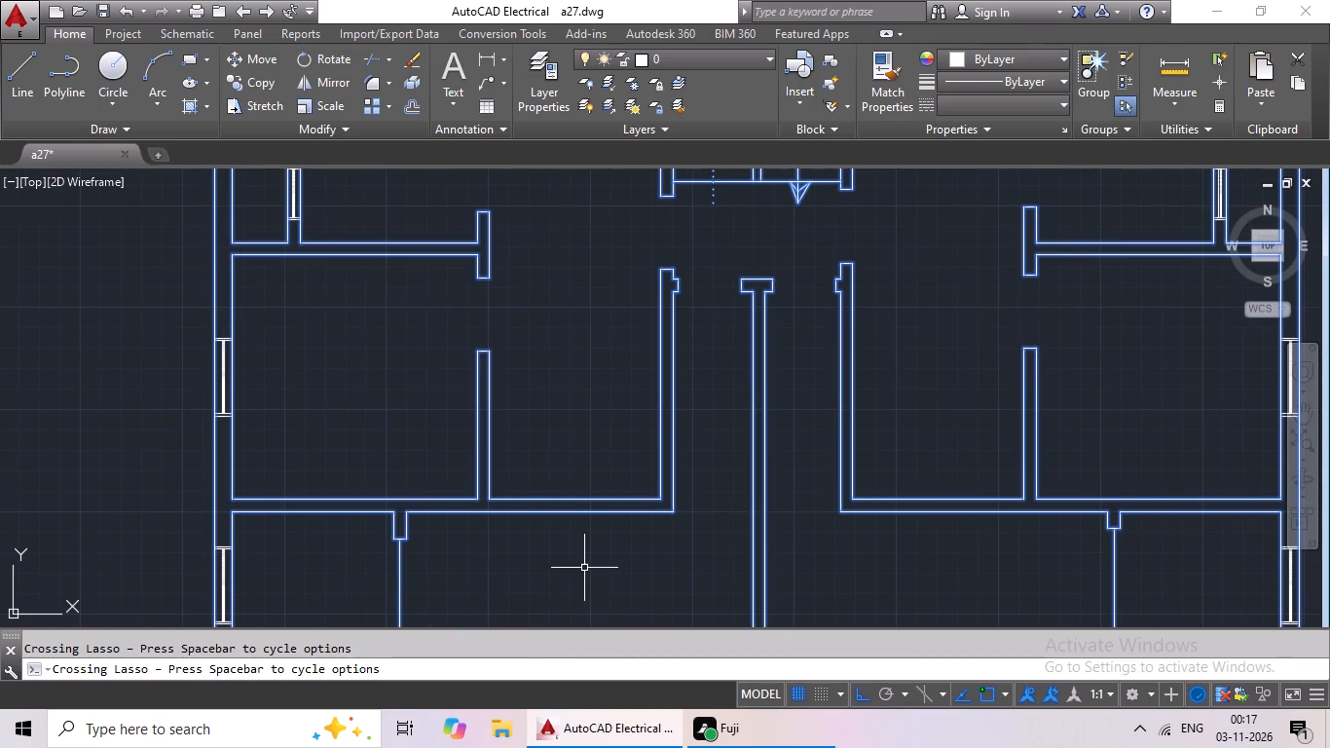
Add the cross wall through the party wall and the T-shaped heads of both adjoining south room partitions to the selection.
{"action": "middle_click_drag", "start_coordinate": [568, 430], "coordinate": [623, 652]}
{"action": "scroll", "coordinate": [553, 408], "scroll_direction": "up", "scroll_amount": 2}
{"action": "scroll", "coordinate": [579, 428], "scroll_direction": "down", "scroll_amount": 3}
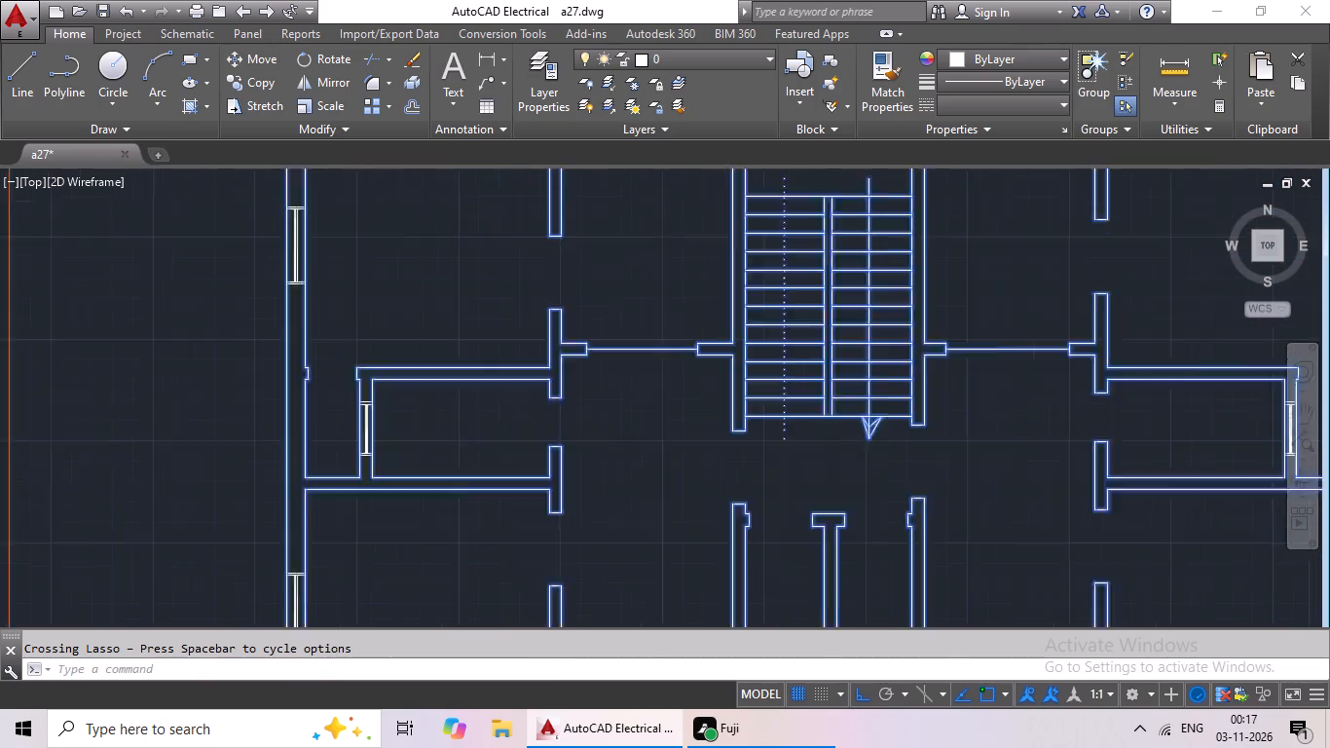
{"action": "middle_click_drag", "start_coordinate": [635, 502], "coordinate": [426, 320]}
{"action": "middle_click_drag", "start_coordinate": [574, 521], "coordinate": [573, 270]}
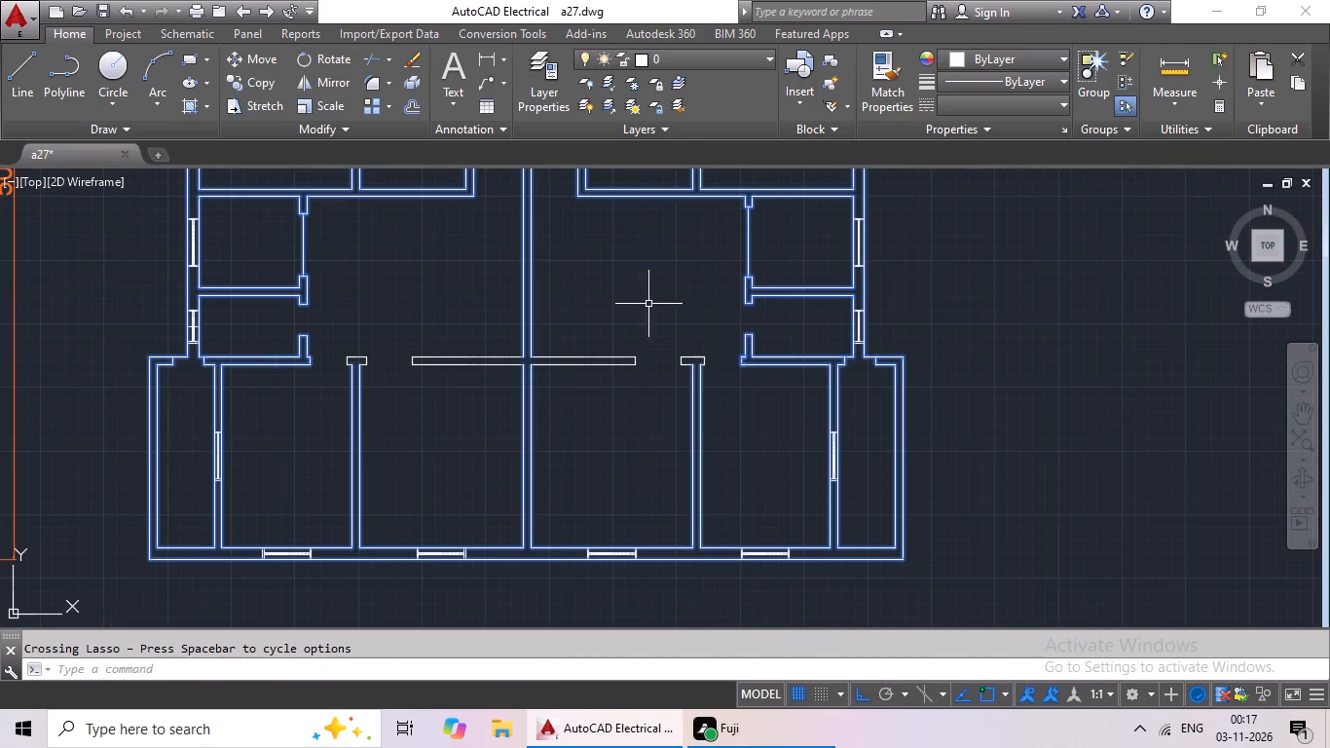
{"action": "scroll", "coordinate": [720, 362], "scroll_direction": "up", "scroll_amount": 3}
{"action": "left_click_drag", "start_coordinate": [733, 305], "coordinate": [729, 468]}
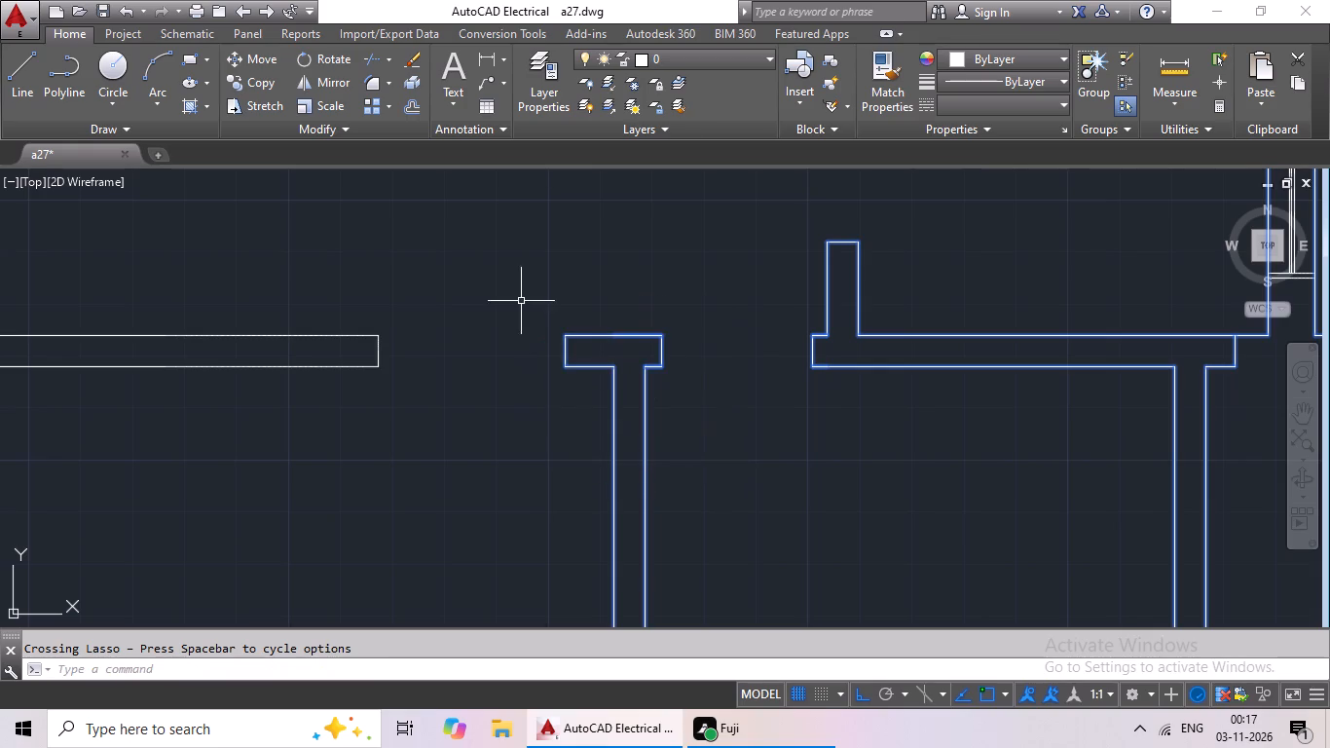
{"action": "middle_click_drag", "start_coordinate": [521, 301], "coordinate": [752, 384]}
{"action": "left_click_drag", "start_coordinate": [726, 334], "coordinate": [264, 367]}
{"action": "middle_click_drag", "start_coordinate": [557, 327], "coordinate": [1229, 347]}
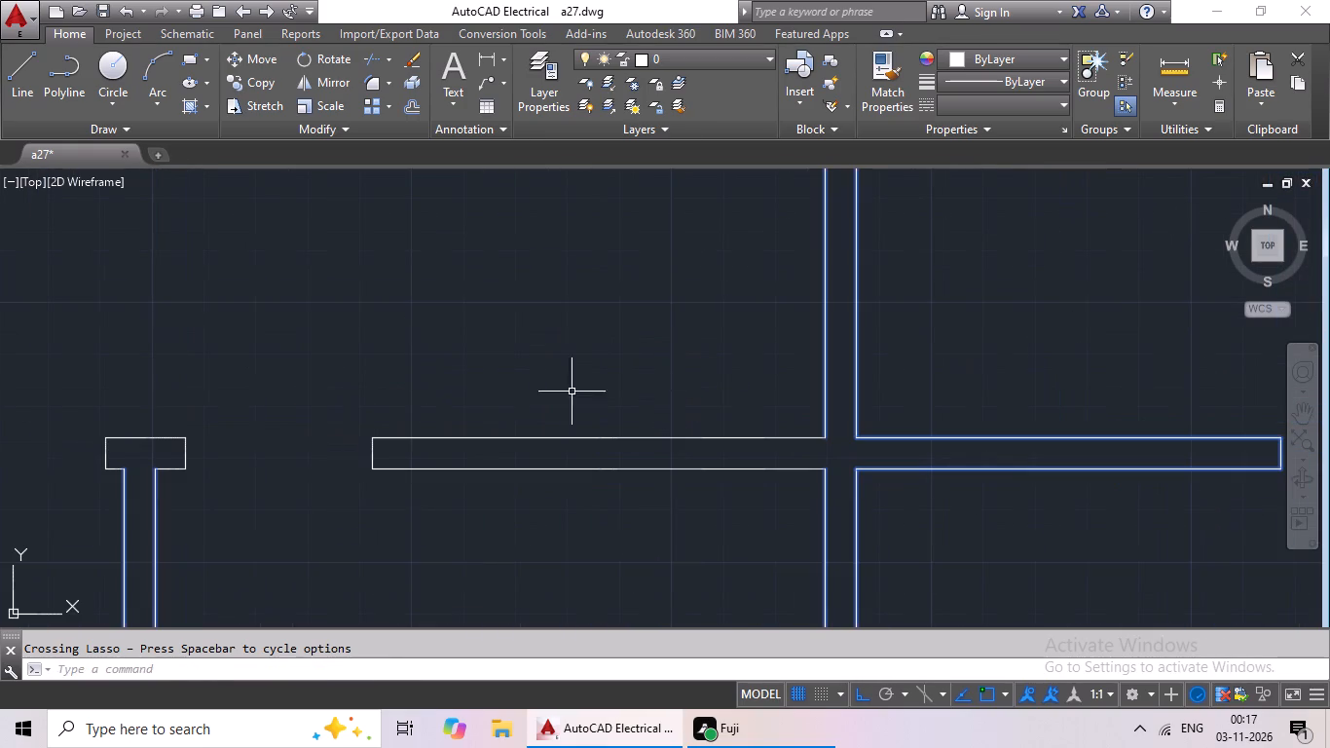
{"action": "left_click_drag", "start_coordinate": [533, 369], "coordinate": [758, 449]}
{"action": "left_click_drag", "start_coordinate": [384, 378], "coordinate": [68, 391]}
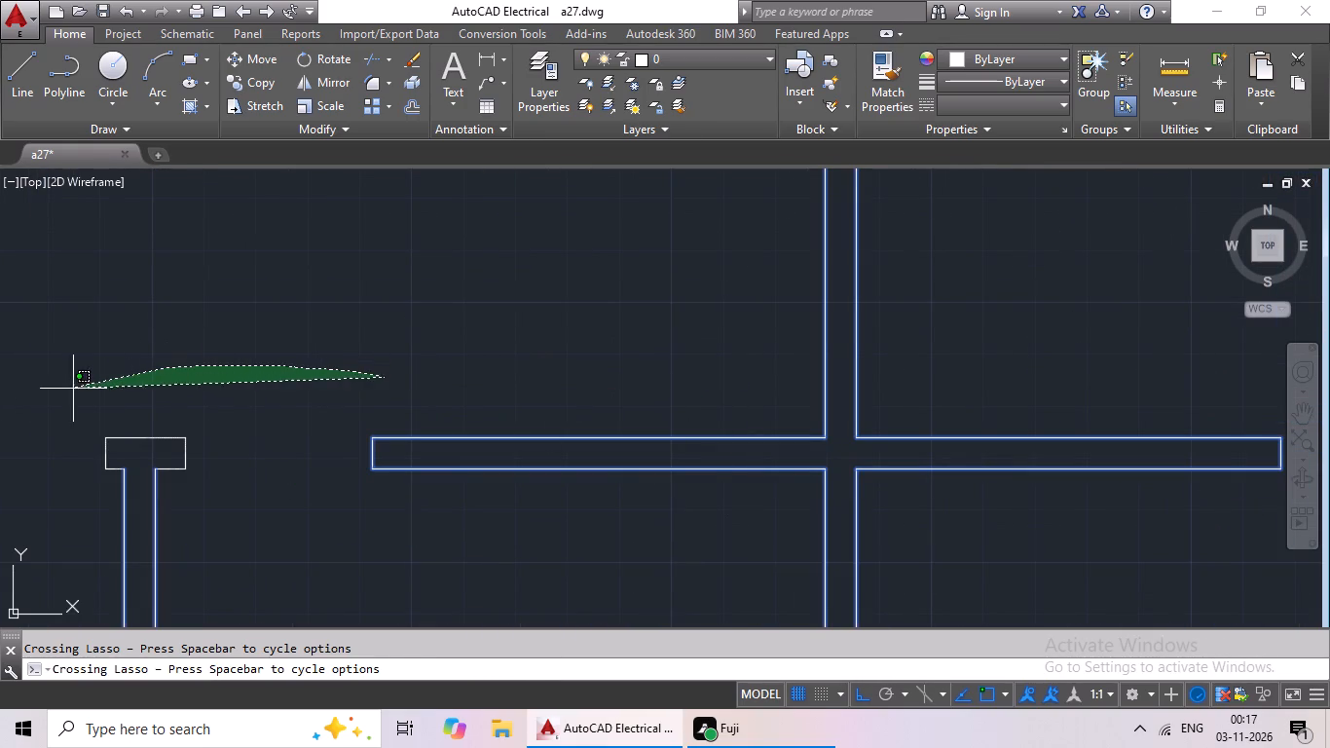
{"action": "left_click_drag", "start_coordinate": [68, 391], "coordinate": [198, 501]}
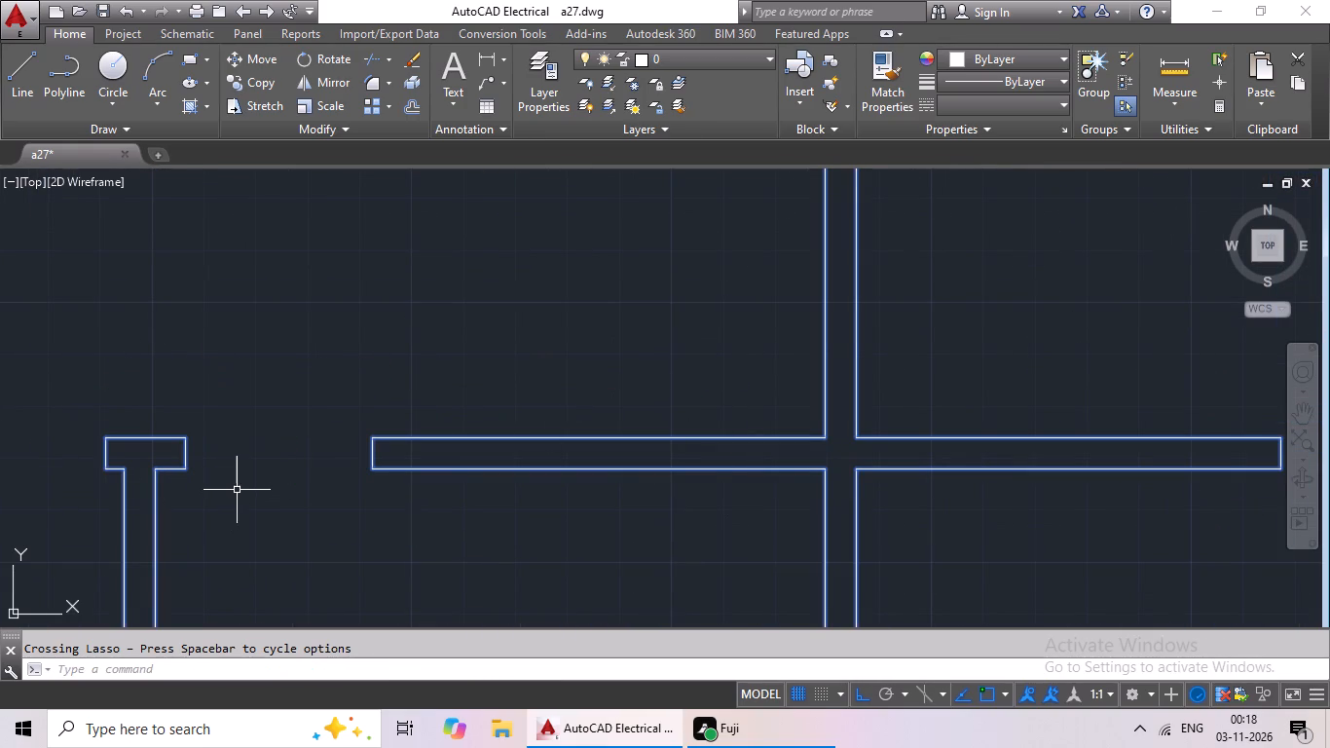
Check the whole plan for unselected wall and stair lines and compare it with the reference first floor plan.
{"action": "scroll", "coordinate": [353, 499], "scroll_direction": "down", "scroll_amount": 3}
{"action": "scroll", "coordinate": [467, 453], "scroll_direction": "down", "scroll_amount": 1}
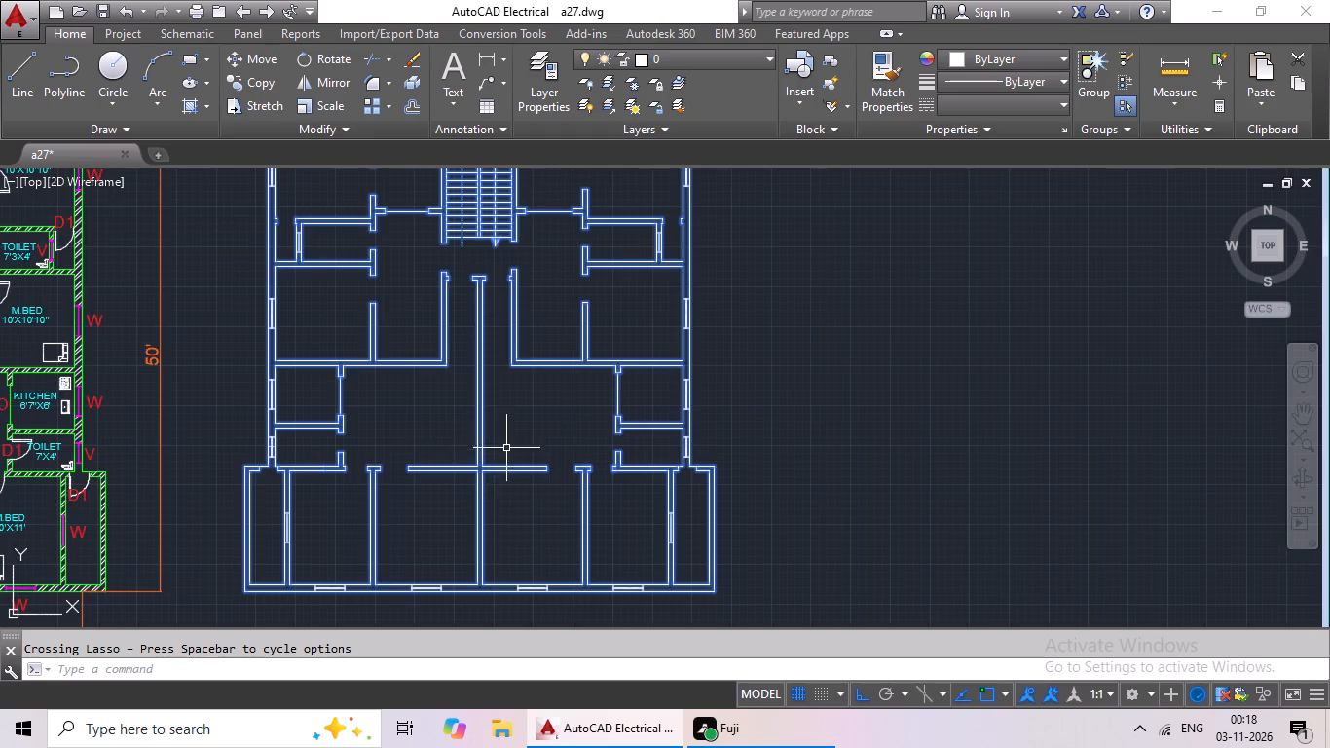
{"action": "middle_click_drag", "start_coordinate": [515, 445], "coordinate": [641, 350]}
{"action": "scroll", "coordinate": [539, 425], "scroll_direction": "up", "scroll_amount": 1}
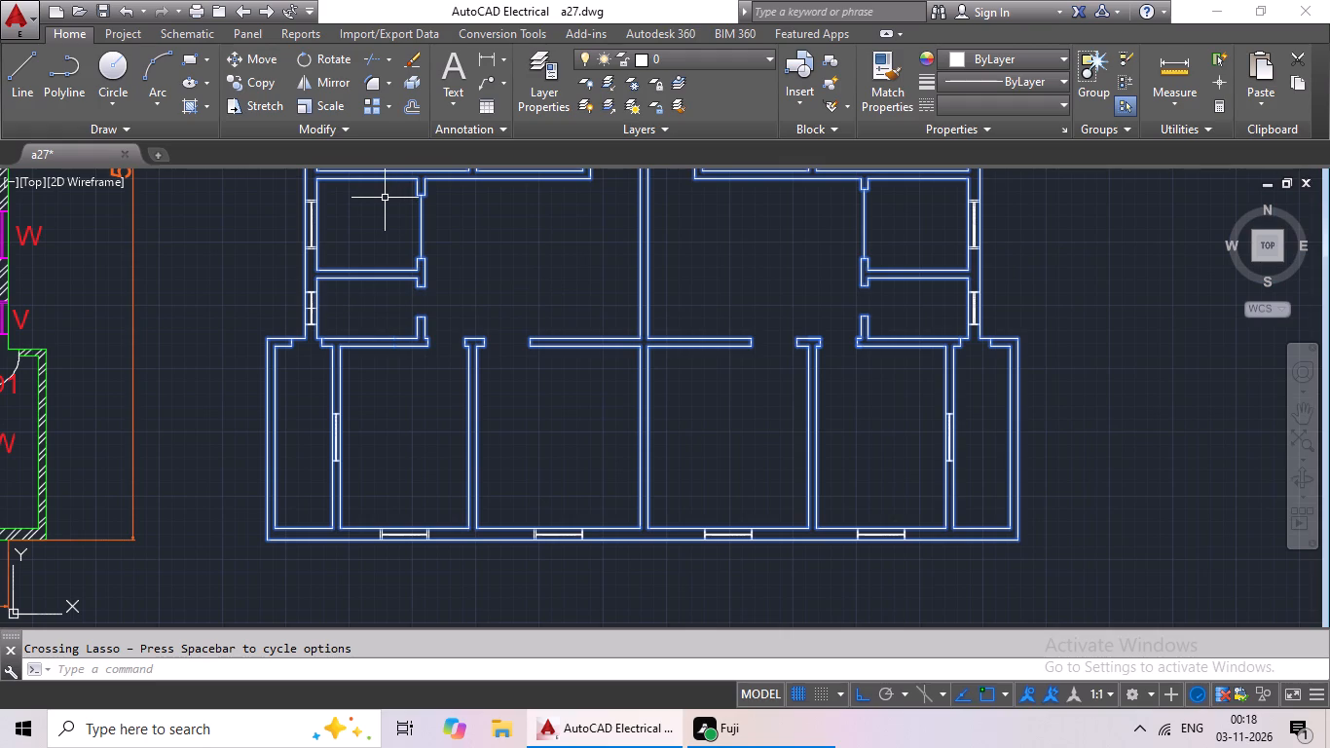
{"action": "scroll", "coordinate": [396, 225], "scroll_direction": "down", "scroll_amount": 1}
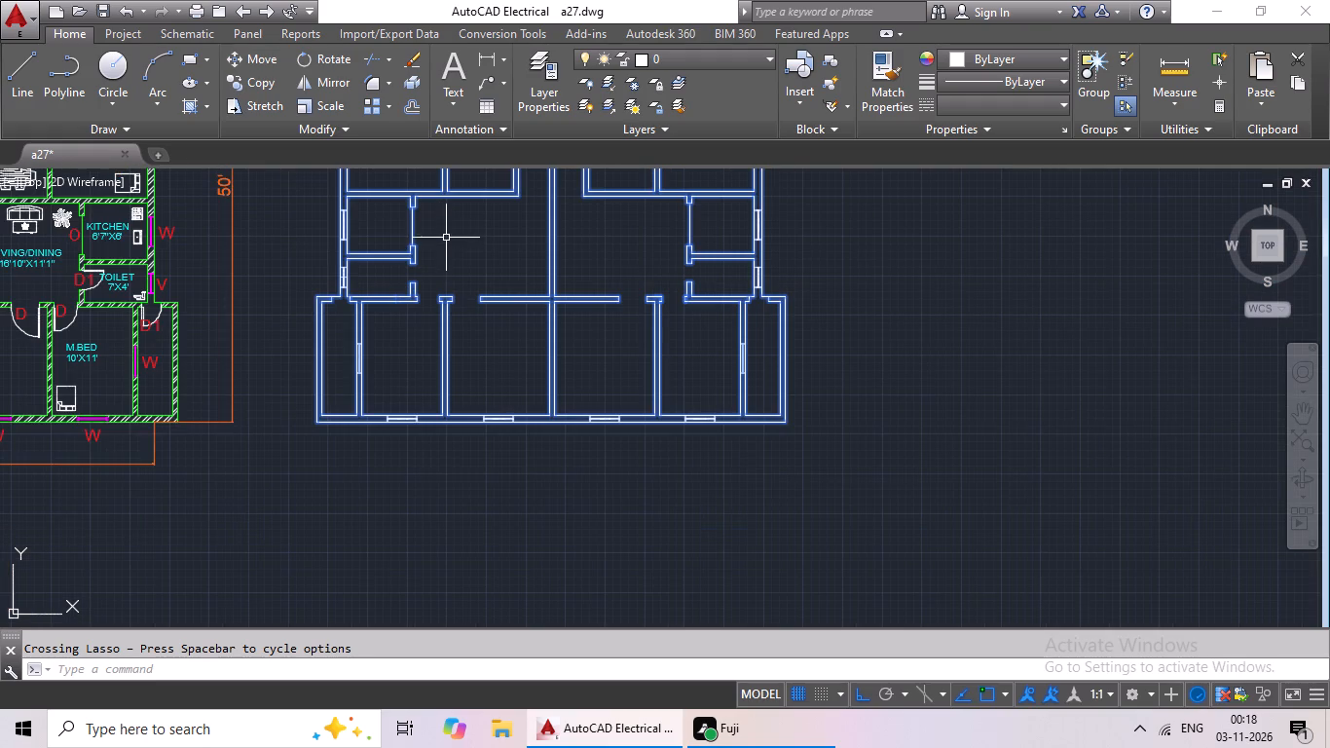
{"action": "middle_click_drag", "start_coordinate": [447, 235], "coordinate": [440, 318]}
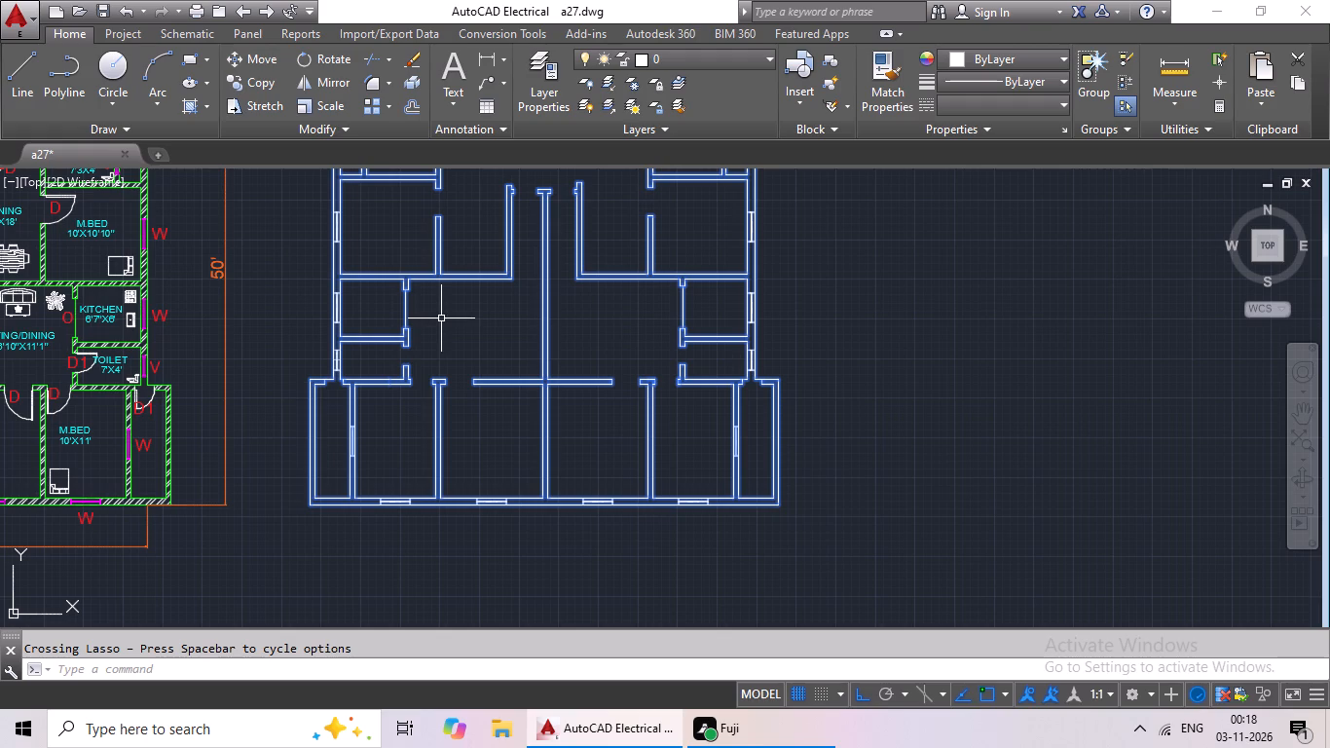
{"action": "scroll", "coordinate": [441, 319], "scroll_direction": "down", "scroll_amount": 1}
{"action": "scroll", "coordinate": [478, 280], "scroll_direction": "up", "scroll_amount": 2}
{"action": "middle_click_drag", "start_coordinate": [478, 291], "coordinate": [463, 534]}
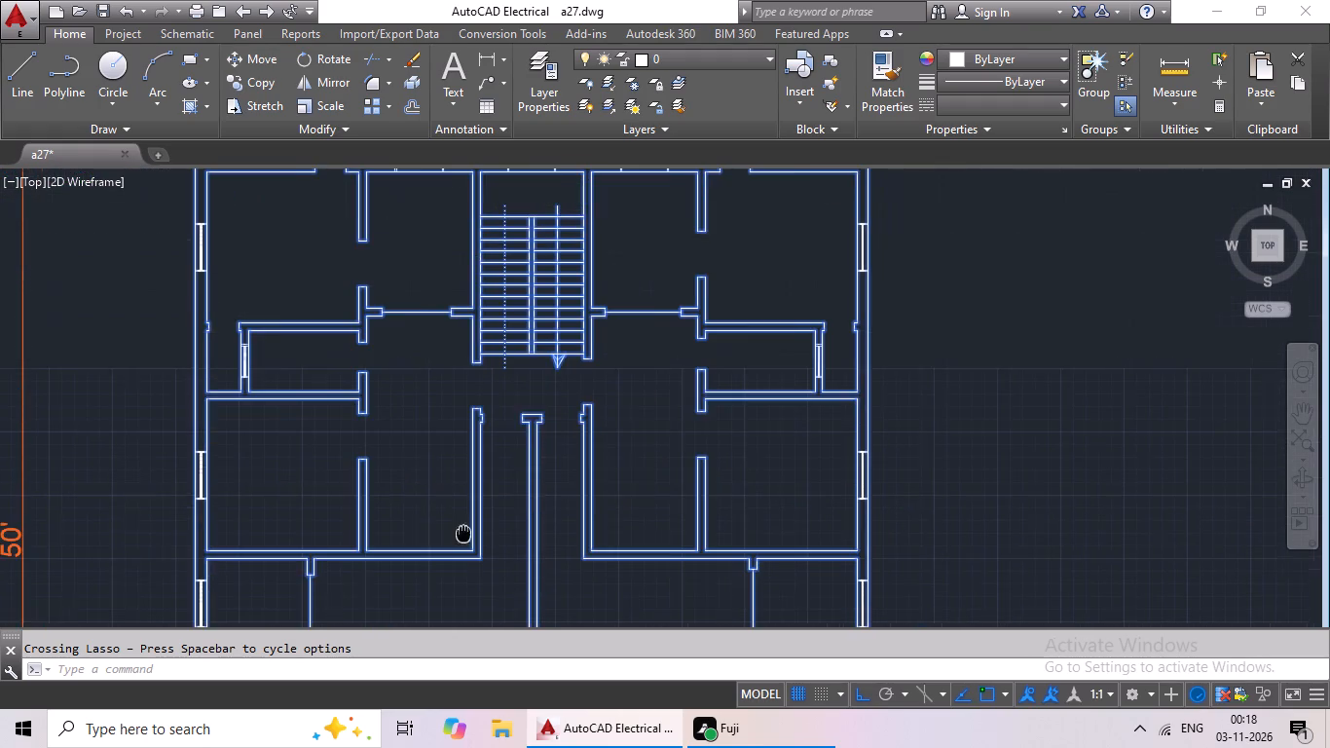
{"action": "scroll", "coordinate": [527, 415], "scroll_direction": "up", "scroll_amount": 2}
{"action": "scroll", "coordinate": [553, 402], "scroll_direction": "down", "scroll_amount": 1}
{"action": "middle_click_drag", "start_coordinate": [580, 439], "coordinate": [529, 613]}
{"action": "middle_click_drag", "start_coordinate": [675, 404], "coordinate": [702, 531]}
{"action": "scroll", "coordinate": [396, 368], "scroll_direction": "up", "scroll_amount": 1}
{"action": "middle_click_drag", "start_coordinate": [396, 370], "coordinate": [762, 408]}
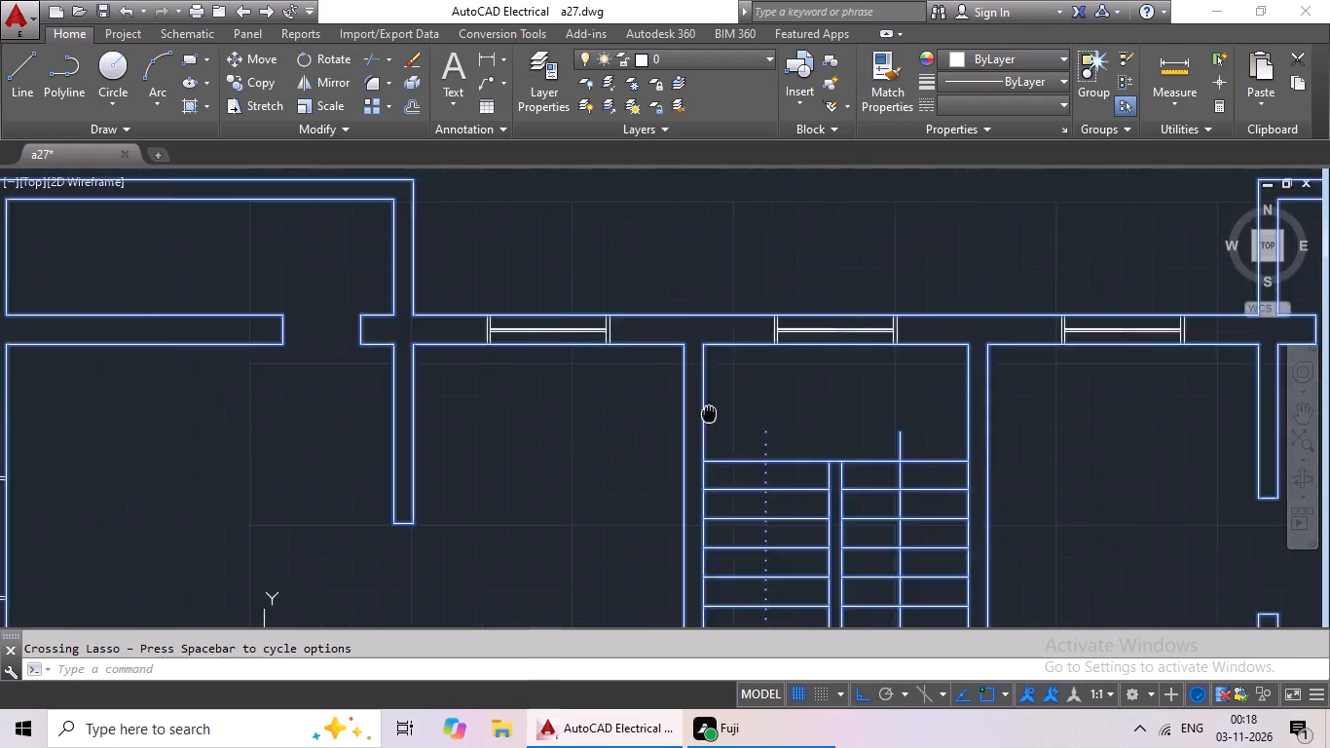
{"action": "middle_click_drag", "start_coordinate": [762, 408], "coordinate": [815, 389]}
{"action": "scroll", "coordinate": [781, 396], "scroll_direction": "down", "scroll_amount": 2}
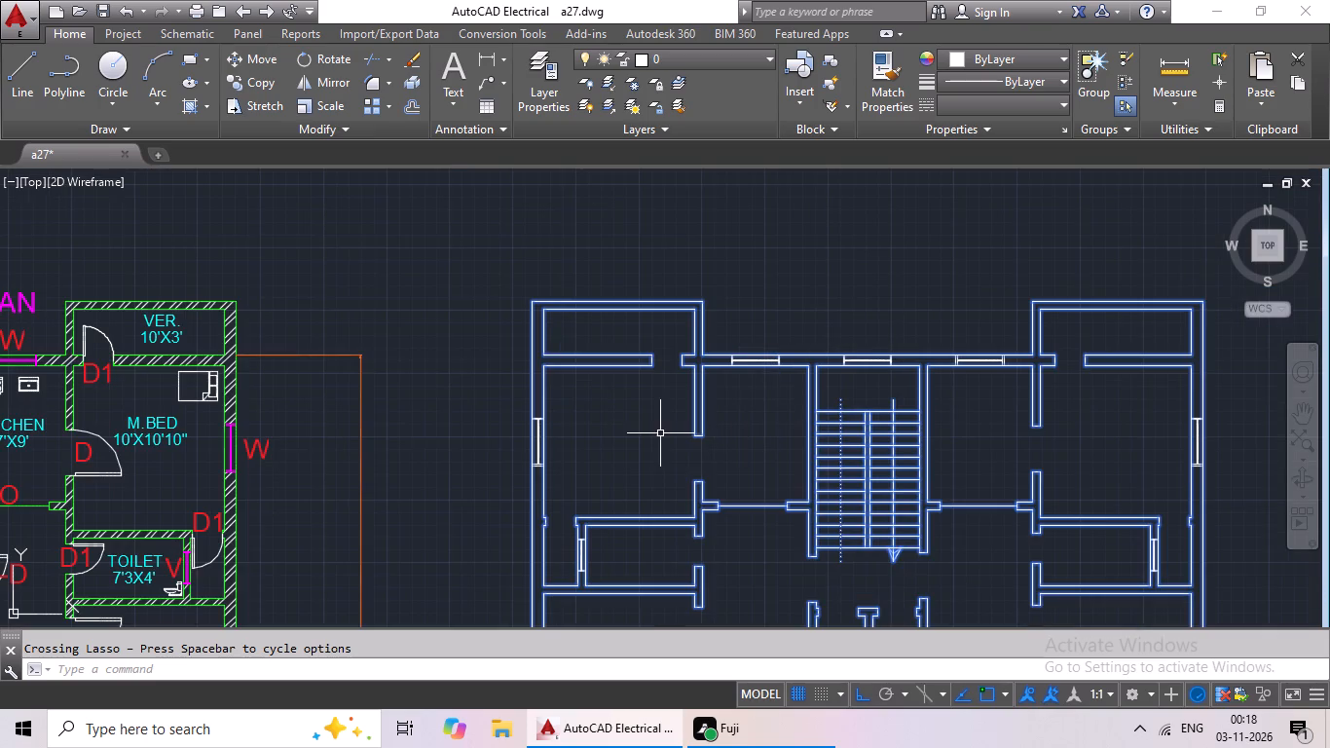
{"action": "middle_click_drag", "start_coordinate": [647, 436], "coordinate": [651, 310]}
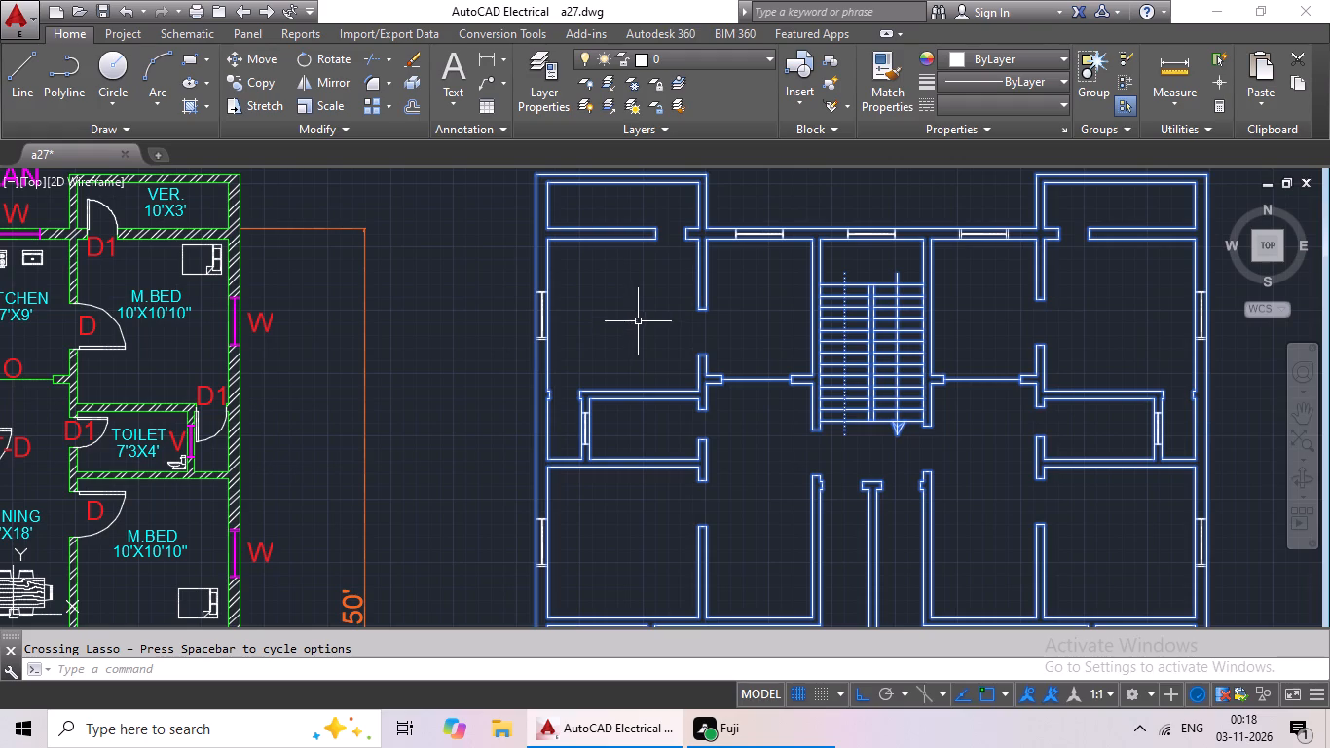
{"action": "scroll", "coordinate": [641, 323], "scroll_direction": "down", "scroll_amount": 1}
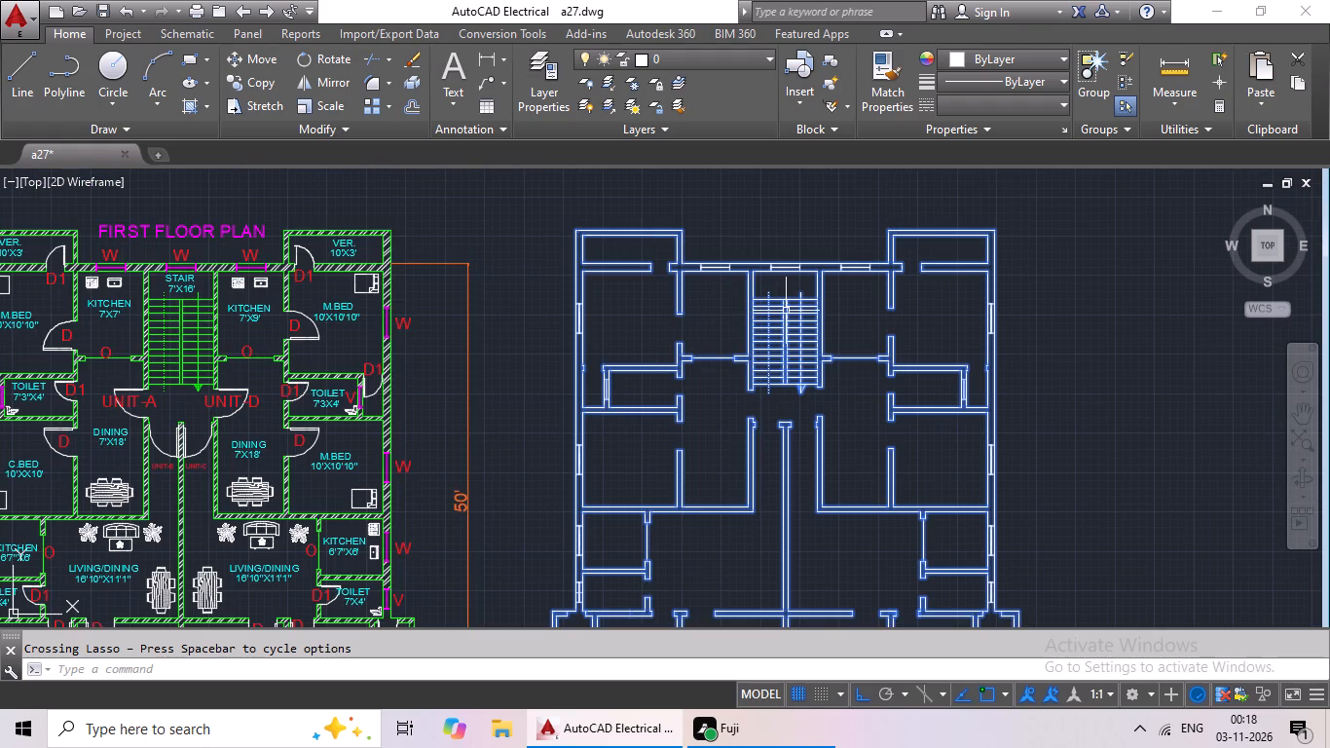
{"action": "scroll", "coordinate": [785, 316], "scroll_direction": "down", "scroll_amount": 1}
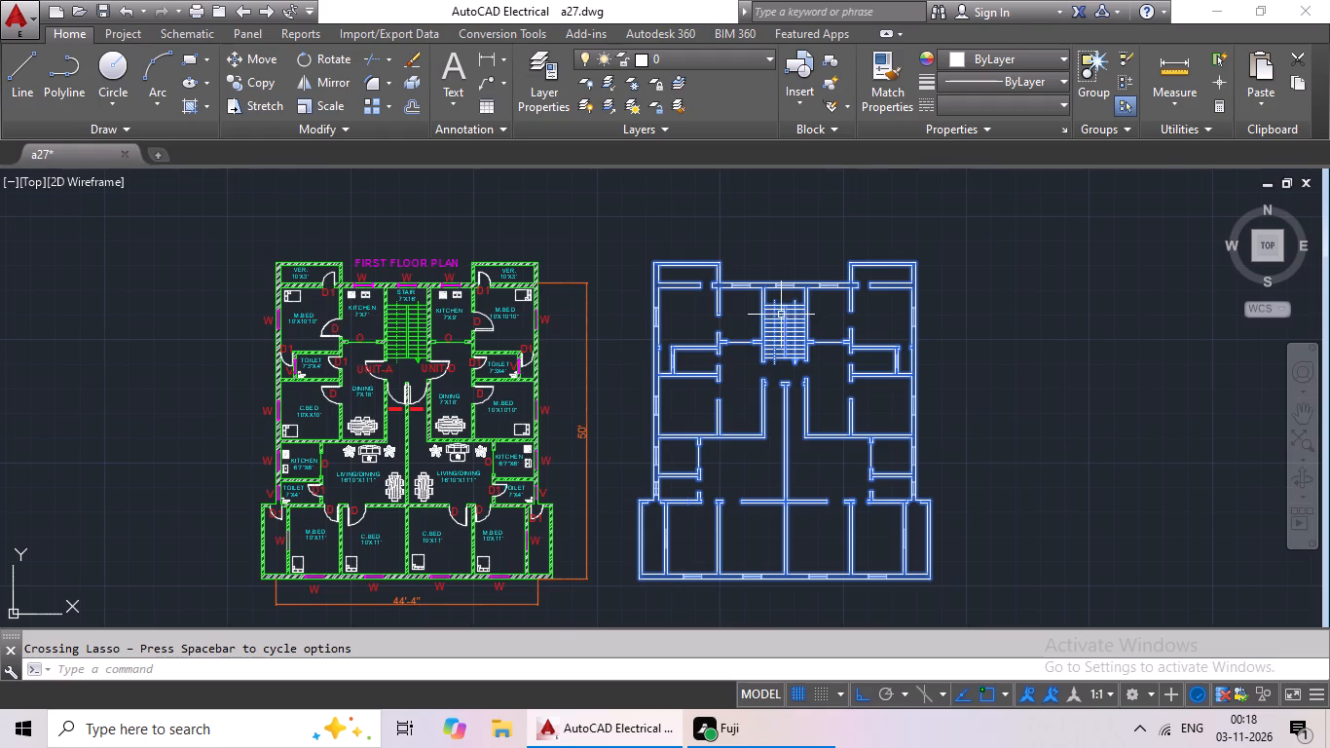
{"action": "scroll", "coordinate": [772, 289], "scroll_direction": "up", "scroll_amount": 3}
{"action": "middle_click_drag", "start_coordinate": [981, 309], "coordinate": [829, 366]}
{"action": "middle_click_drag", "start_coordinate": [847, 370], "coordinate": [661, 113]}
{"action": "scroll", "coordinate": [699, 159], "scroll_direction": "down", "scroll_amount": 2}
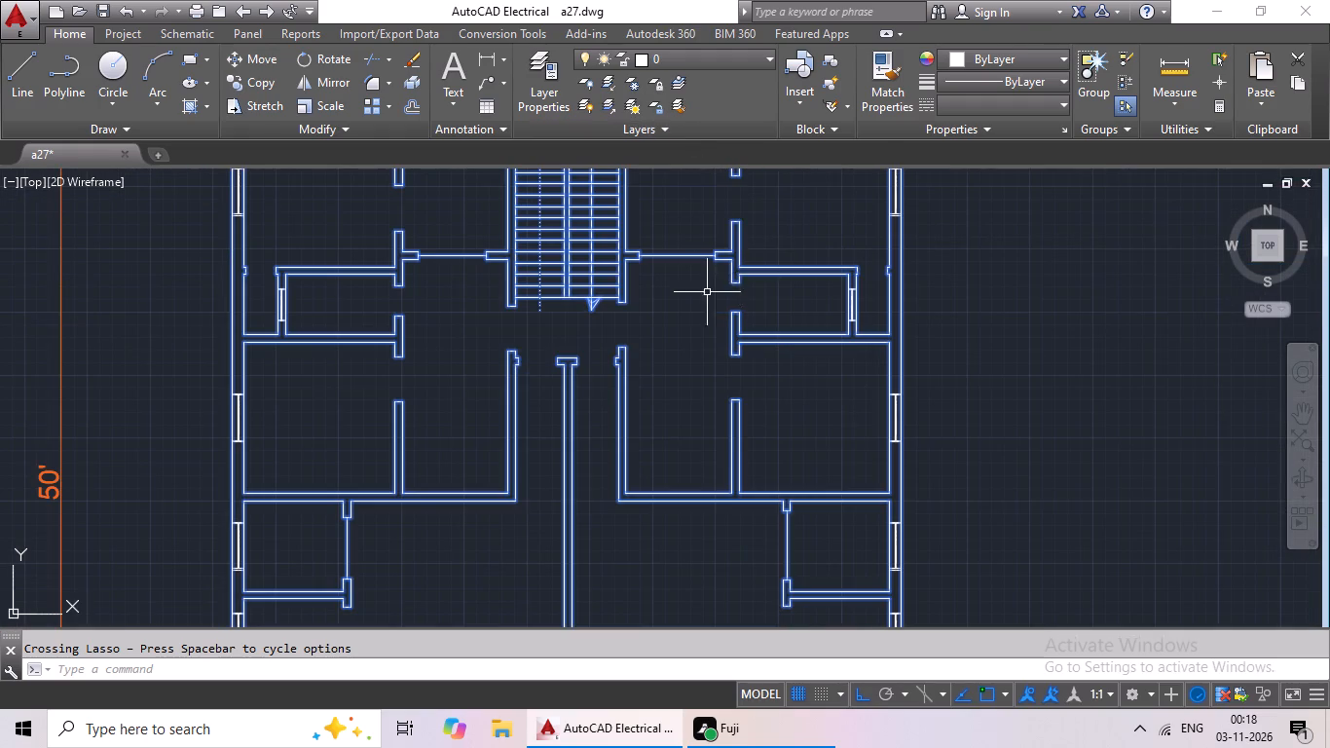
{"action": "scroll", "coordinate": [713, 316], "scroll_direction": "down", "scroll_amount": 2}
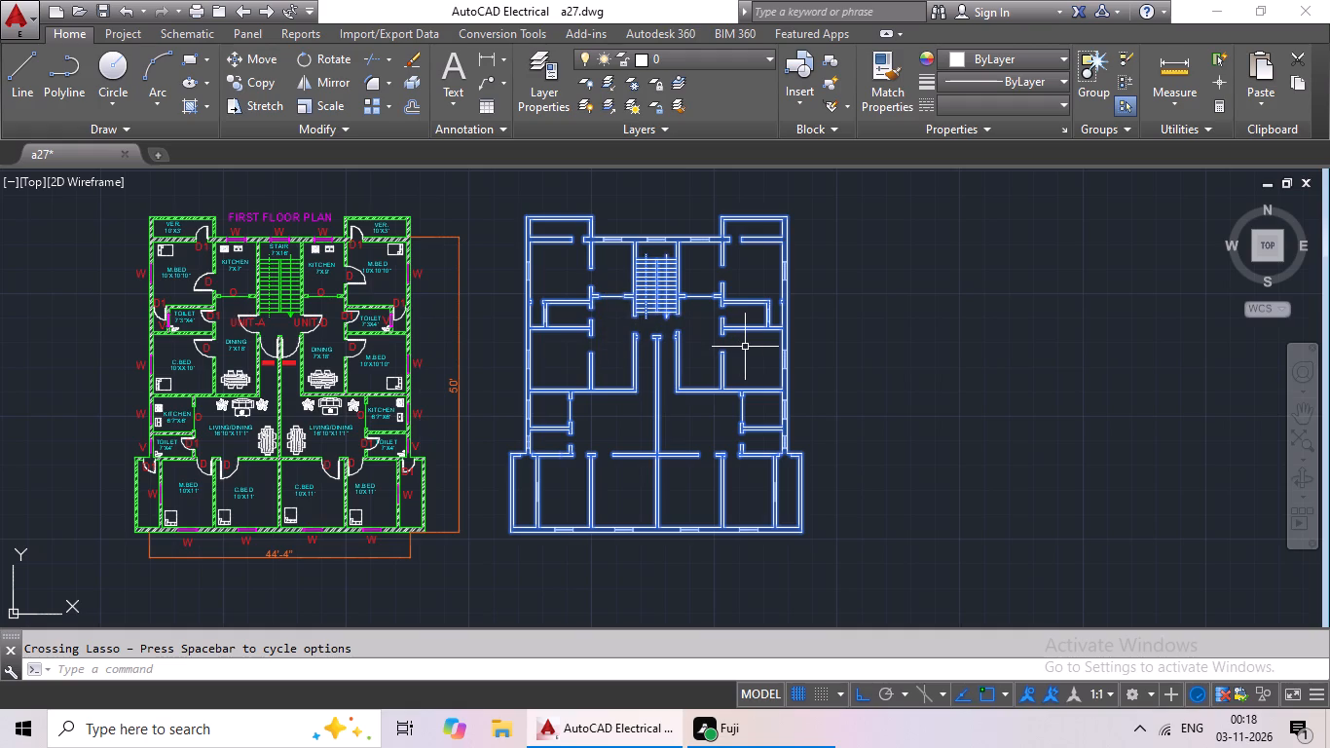
{"action": "scroll", "coordinate": [664, 350], "scroll_direction": "up", "scroll_amount": 1}
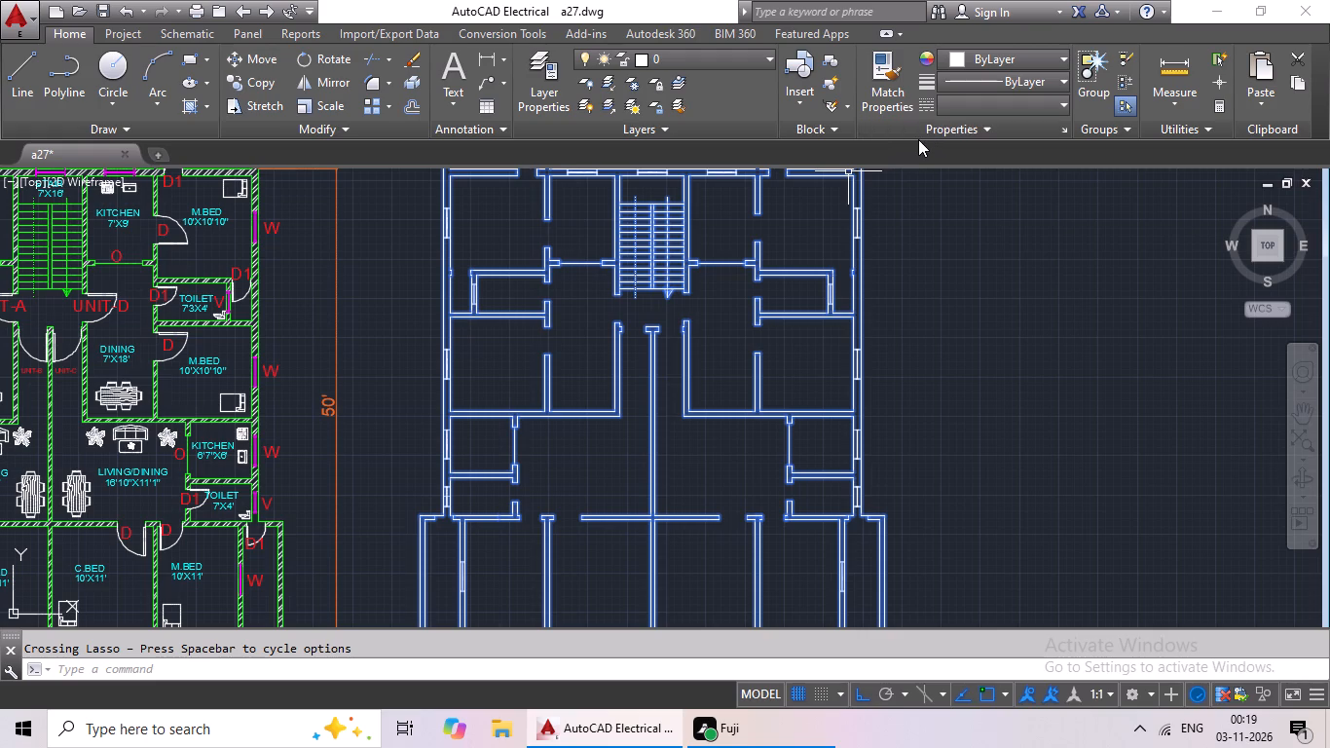
Change the selected wall and stair lines' colour to red 237,31,36.
{"action": "left_click", "coordinate": [1070, 56]}
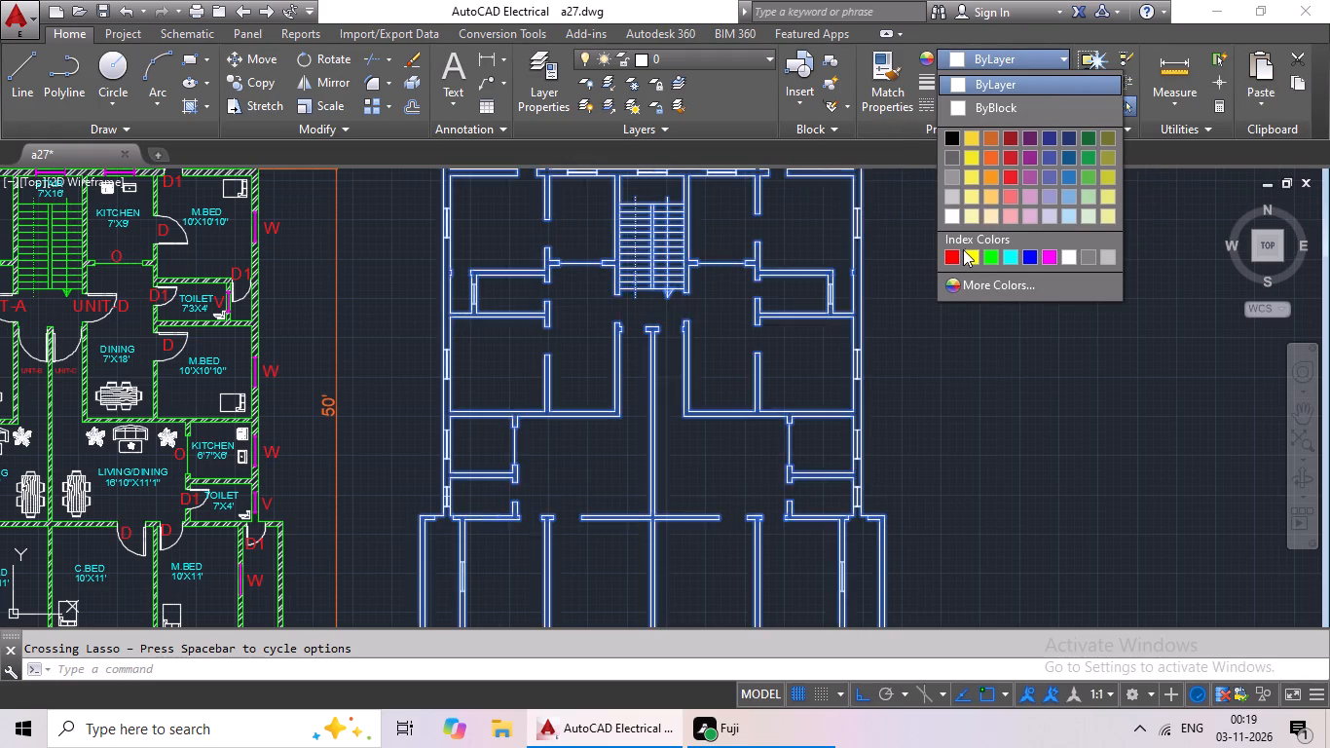
{"action": "left_click", "coordinate": [1018, 171]}
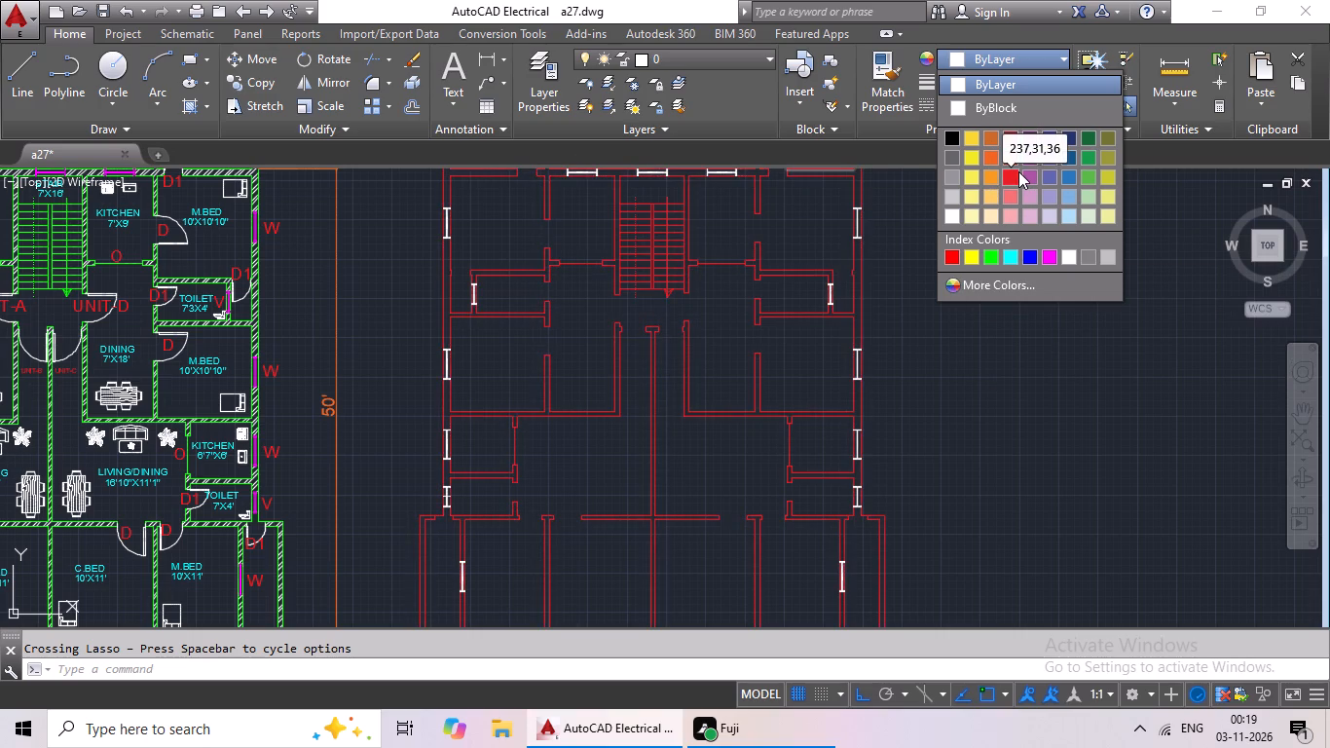
{"action": "key", "text": "Escape"}
Inspect the recoloured walls and stair across the whole plan for missed or stray lines.
{"action": "middle_click_drag", "start_coordinate": [776, 276], "coordinate": [768, 333]}
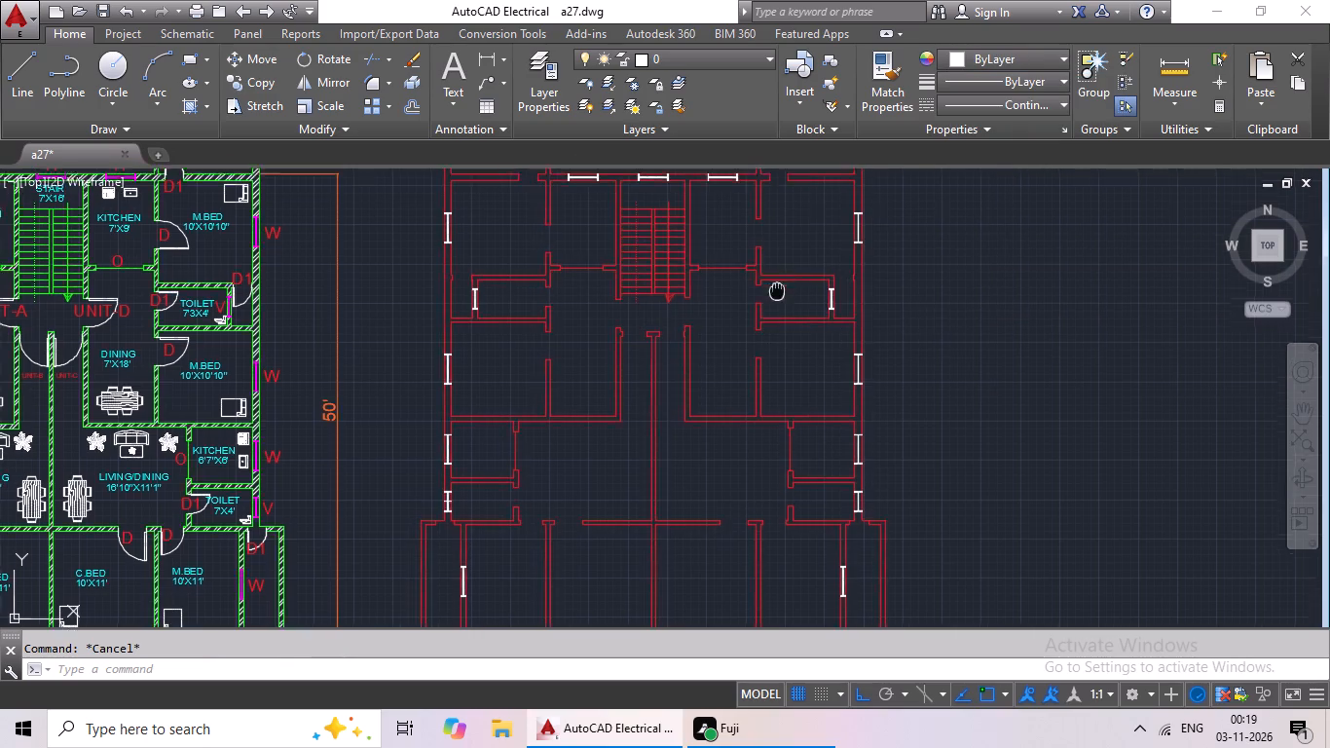
{"action": "middle_click_drag", "start_coordinate": [768, 333], "coordinate": [729, 431]}
{"action": "scroll", "coordinate": [736, 405], "scroll_direction": "down", "scroll_amount": 2}
{"action": "middle_click_drag", "start_coordinate": [739, 402], "coordinate": [677, 372]}
{"action": "scroll", "coordinate": [618, 396], "scroll_direction": "up", "scroll_amount": 4}
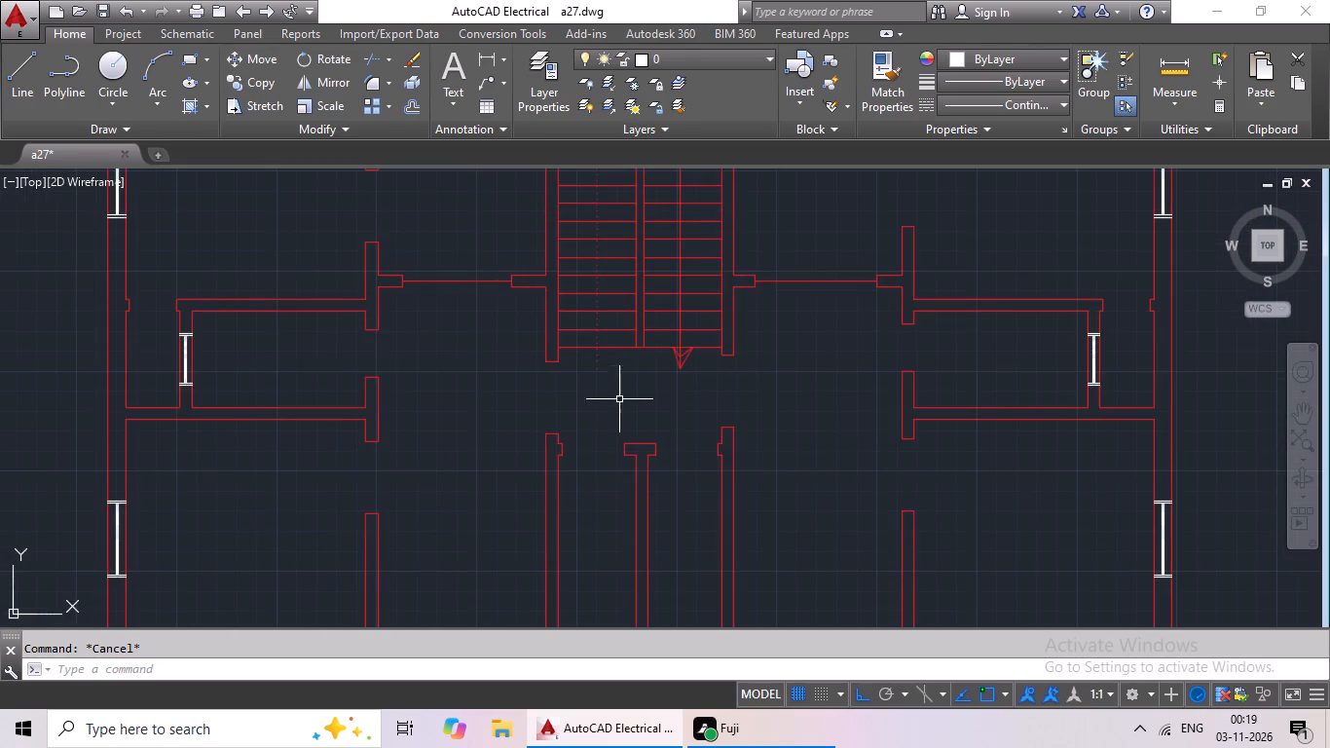
{"action": "scroll", "coordinate": [747, 342], "scroll_direction": "down", "scroll_amount": 1}
{"action": "middle_click_drag", "start_coordinate": [761, 393], "coordinate": [709, 172]}
{"action": "middle_click_drag", "start_coordinate": [704, 356], "coordinate": [593, 169]}
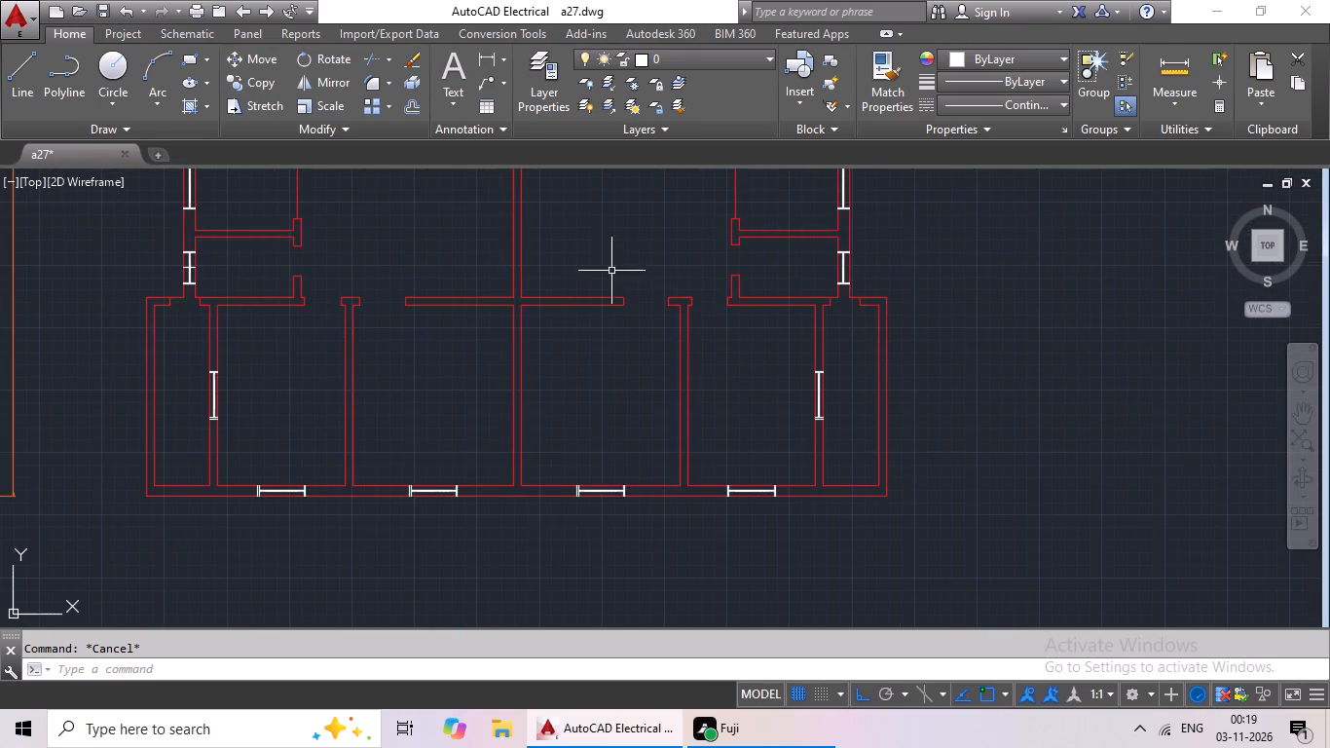
{"action": "middle_click_drag", "start_coordinate": [606, 307], "coordinate": [551, 465]}
{"action": "middle_click_drag", "start_coordinate": [618, 450], "coordinate": [639, 562]}
{"action": "middle_click_drag", "start_coordinate": [620, 426], "coordinate": [646, 557]}
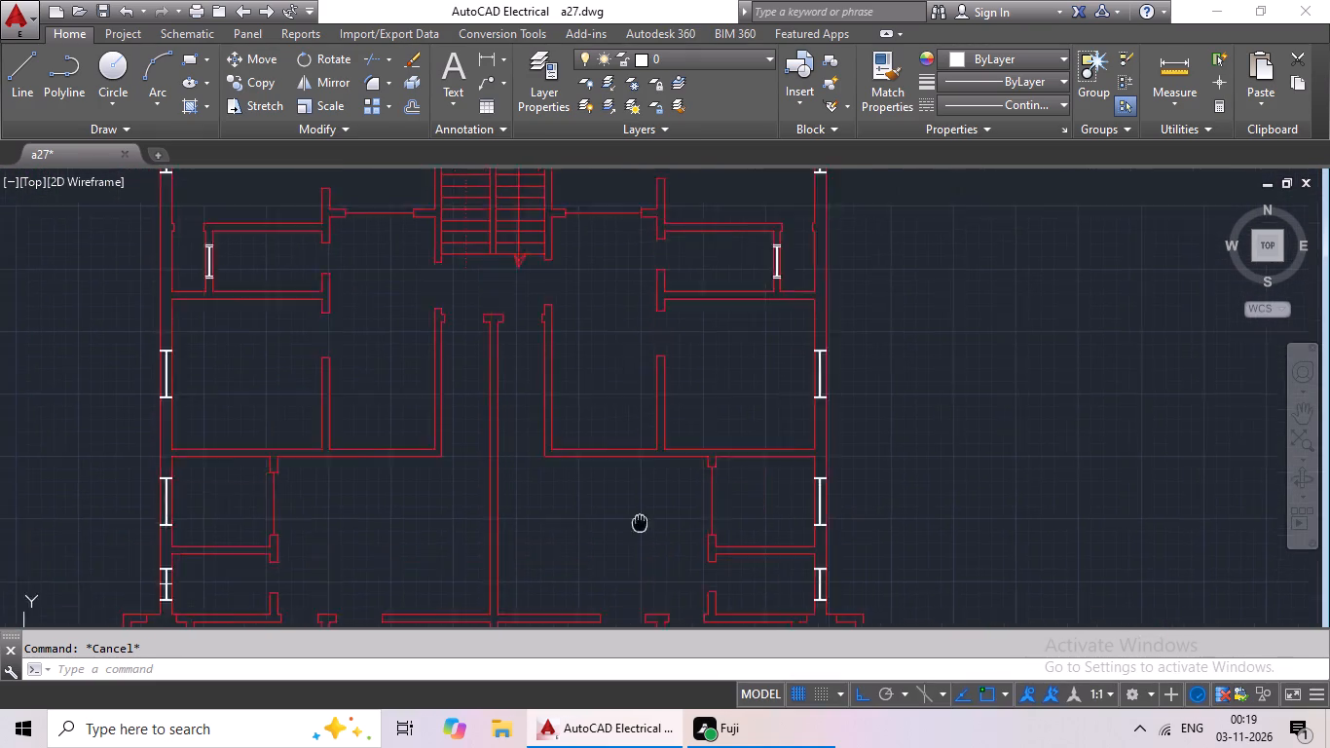
{"action": "middle_click_drag", "start_coordinate": [646, 557], "coordinate": [650, 573]}
Delete the stray line crossing the middle of the southernmost small window in the west outer wall.
{"action": "middle_click_drag", "start_coordinate": [622, 492], "coordinate": [803, 222]}
{"action": "scroll", "coordinate": [347, 435], "scroll_direction": "up", "scroll_amount": 5}
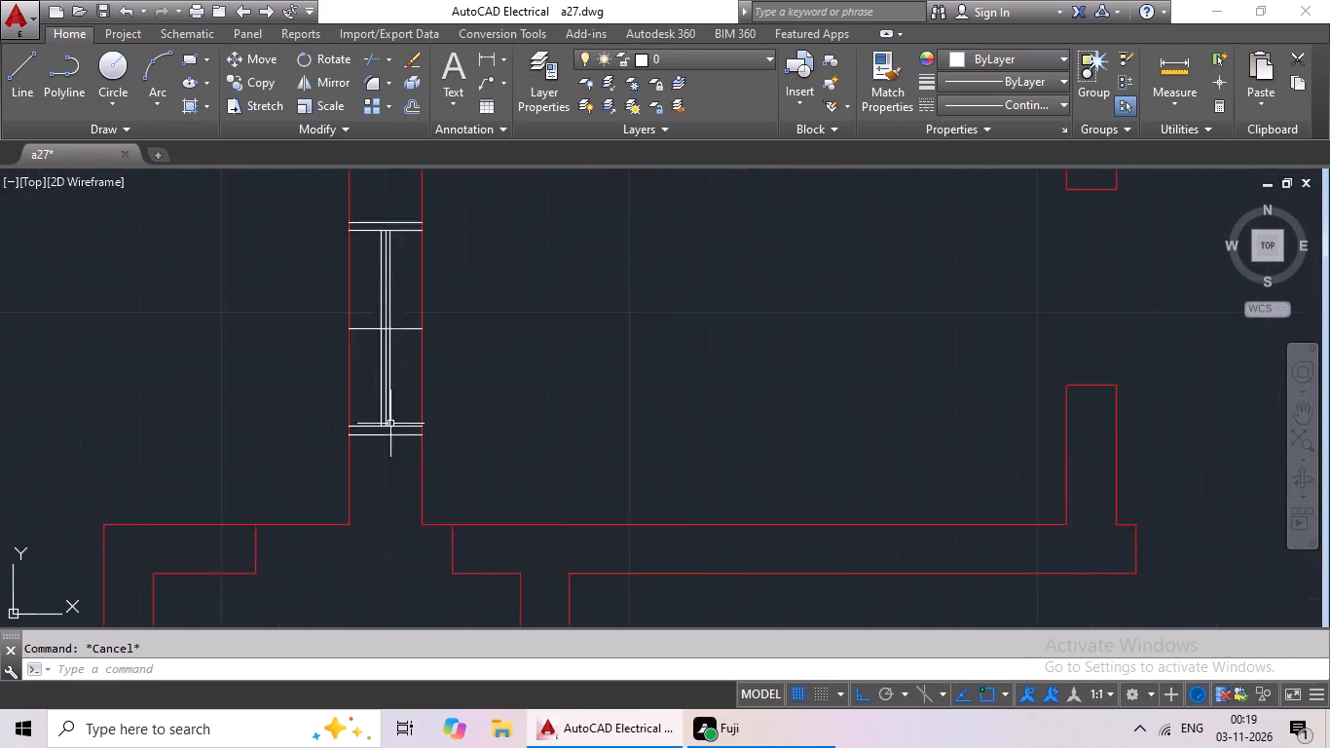
{"action": "left_click", "coordinate": [431, 272]}
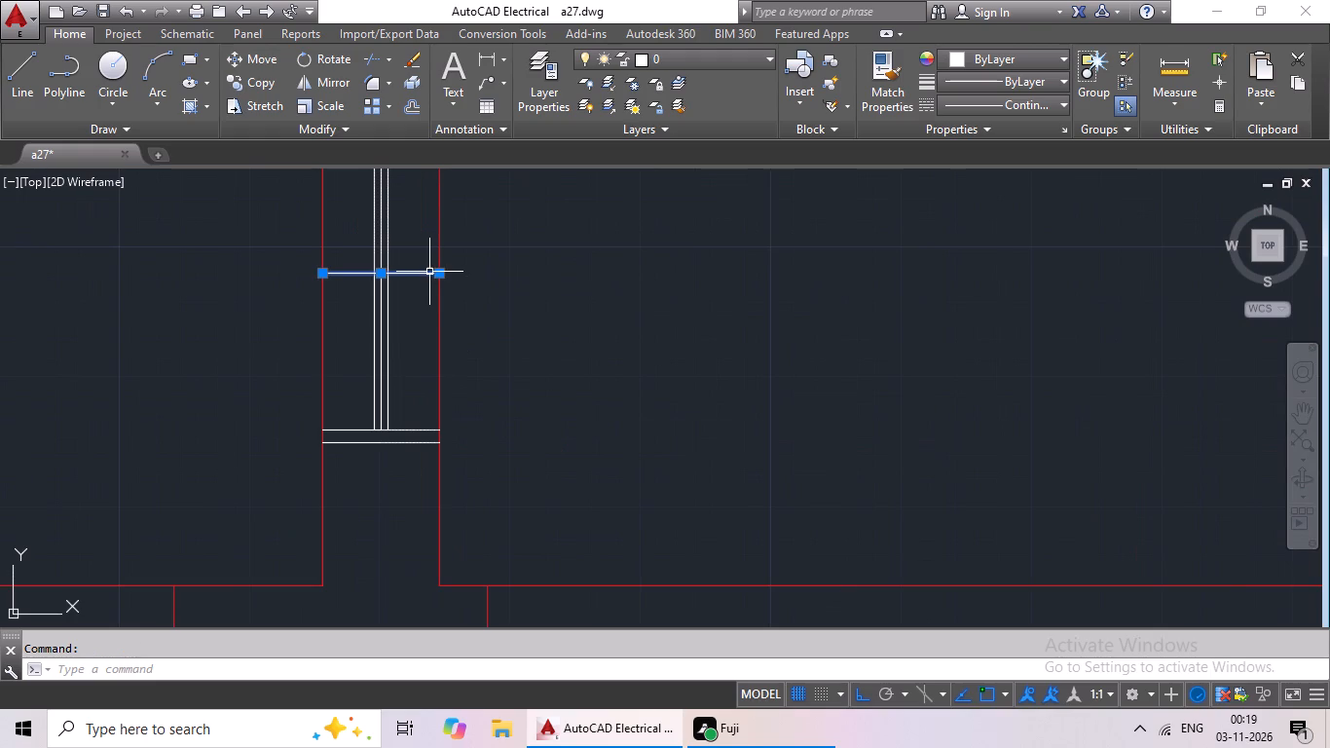
{"action": "key", "text": "Delete"}
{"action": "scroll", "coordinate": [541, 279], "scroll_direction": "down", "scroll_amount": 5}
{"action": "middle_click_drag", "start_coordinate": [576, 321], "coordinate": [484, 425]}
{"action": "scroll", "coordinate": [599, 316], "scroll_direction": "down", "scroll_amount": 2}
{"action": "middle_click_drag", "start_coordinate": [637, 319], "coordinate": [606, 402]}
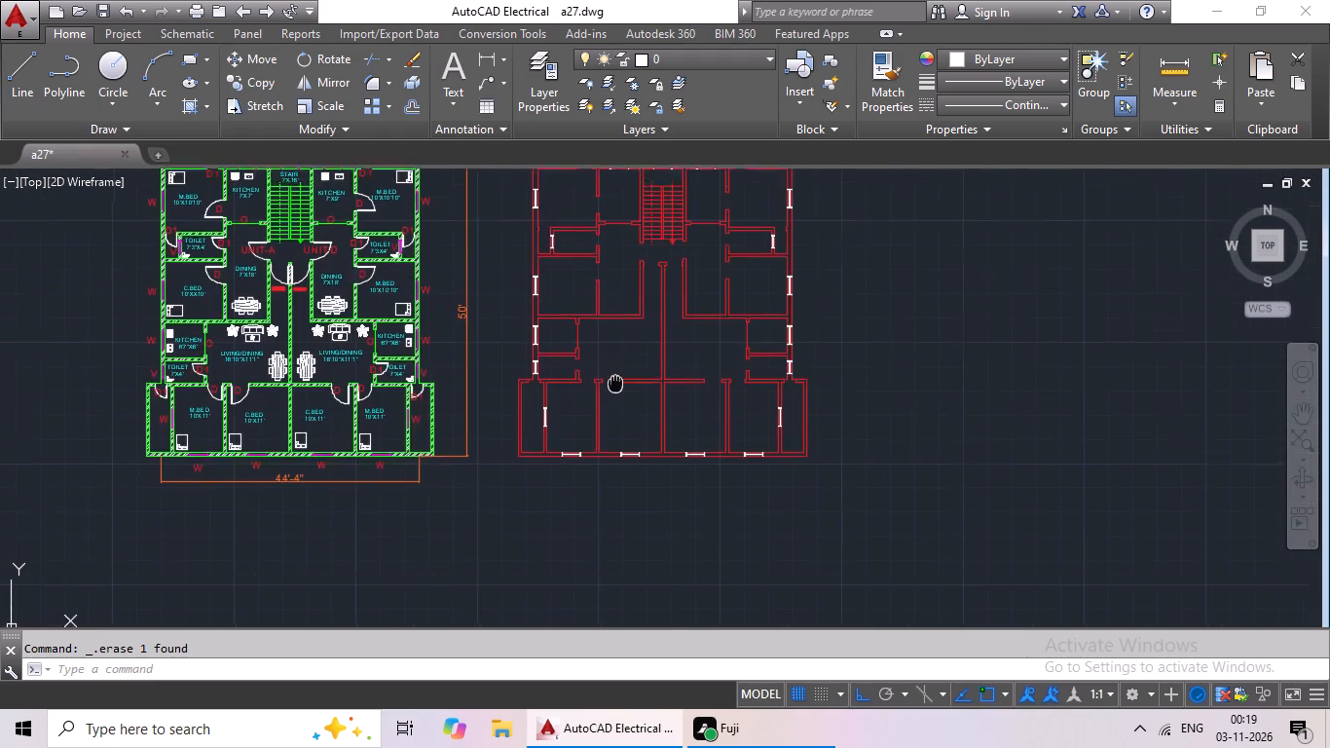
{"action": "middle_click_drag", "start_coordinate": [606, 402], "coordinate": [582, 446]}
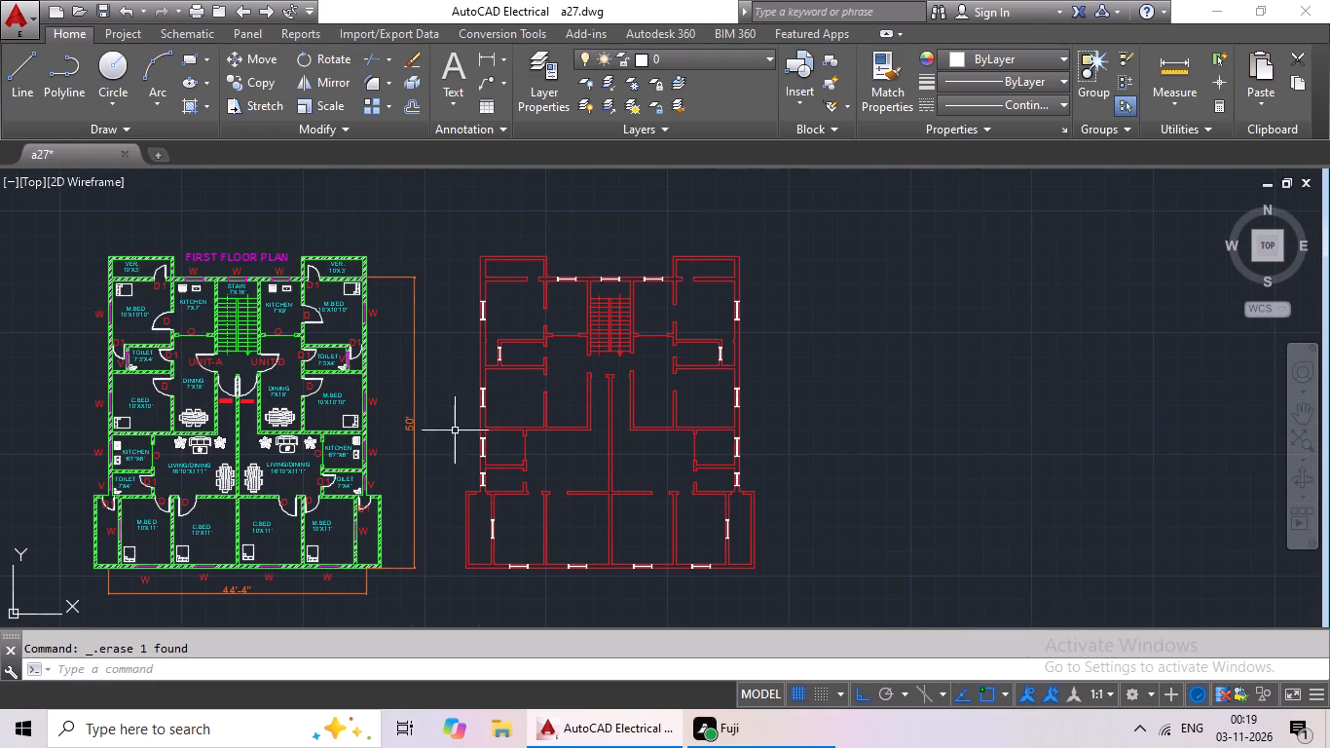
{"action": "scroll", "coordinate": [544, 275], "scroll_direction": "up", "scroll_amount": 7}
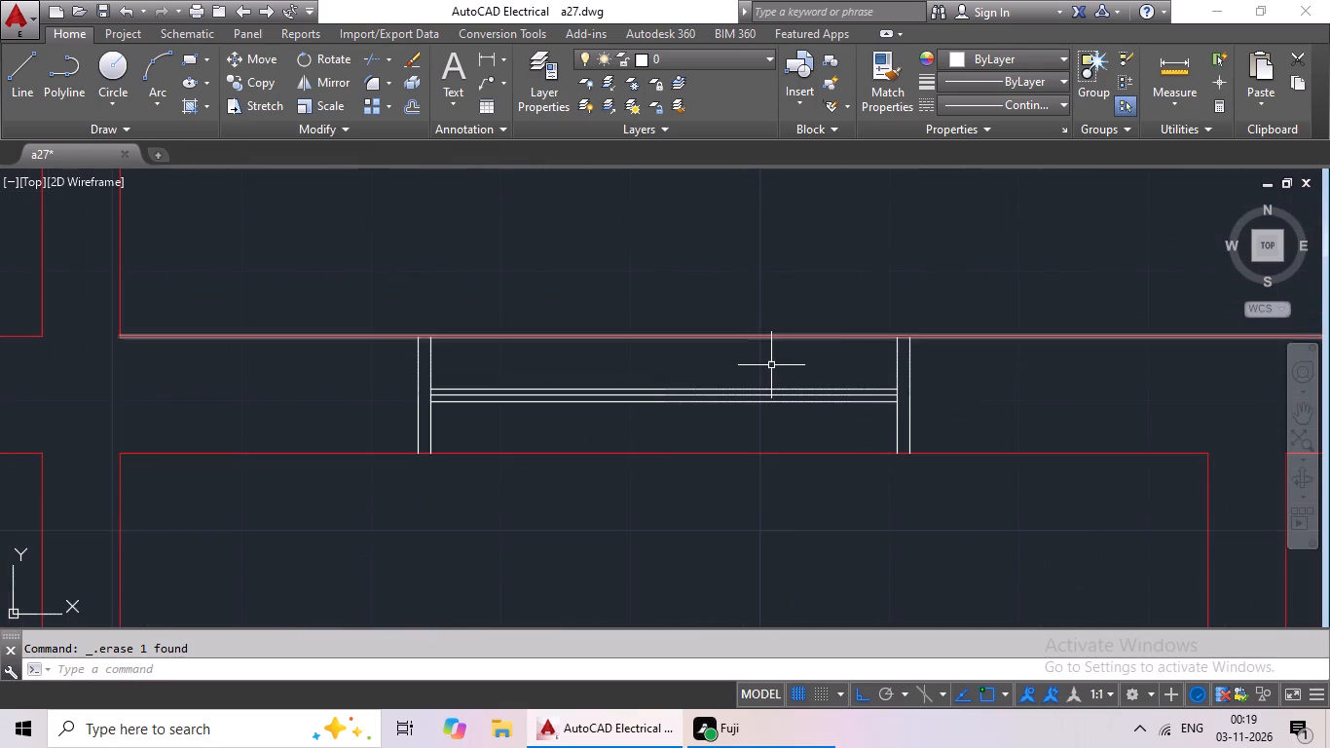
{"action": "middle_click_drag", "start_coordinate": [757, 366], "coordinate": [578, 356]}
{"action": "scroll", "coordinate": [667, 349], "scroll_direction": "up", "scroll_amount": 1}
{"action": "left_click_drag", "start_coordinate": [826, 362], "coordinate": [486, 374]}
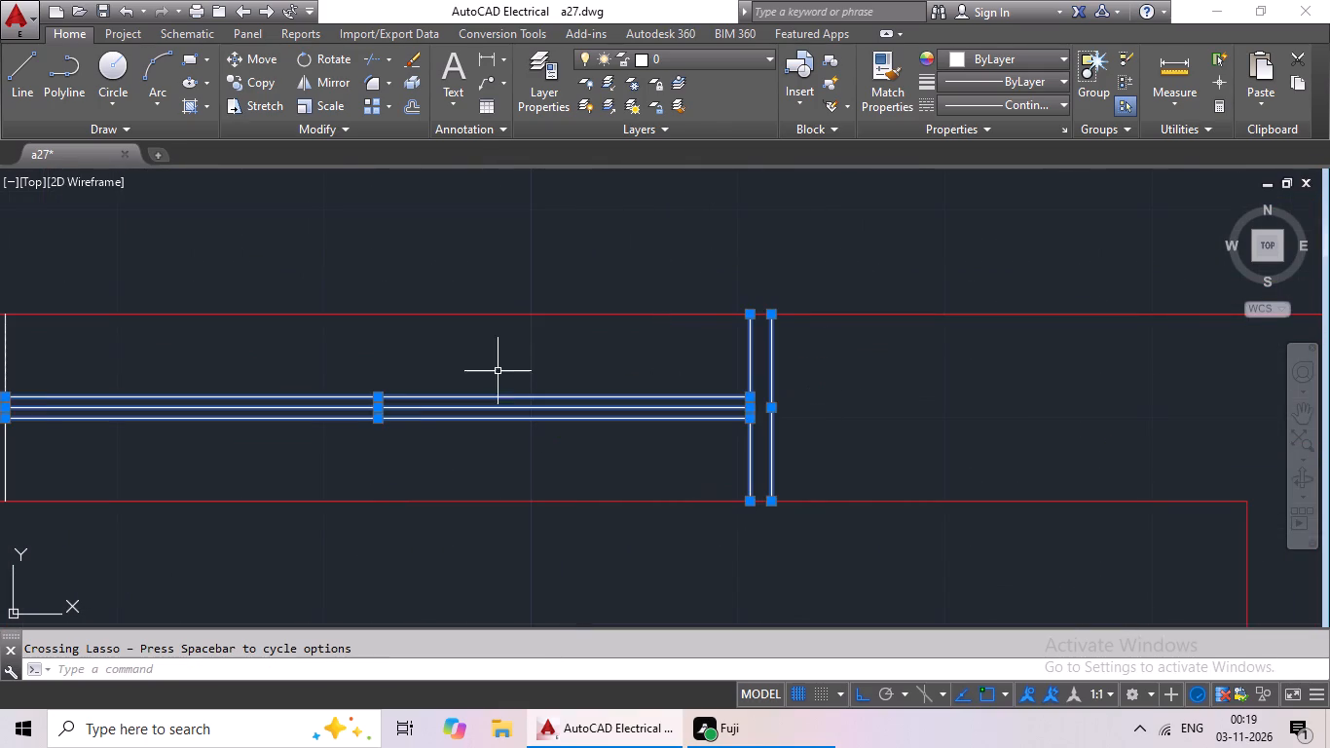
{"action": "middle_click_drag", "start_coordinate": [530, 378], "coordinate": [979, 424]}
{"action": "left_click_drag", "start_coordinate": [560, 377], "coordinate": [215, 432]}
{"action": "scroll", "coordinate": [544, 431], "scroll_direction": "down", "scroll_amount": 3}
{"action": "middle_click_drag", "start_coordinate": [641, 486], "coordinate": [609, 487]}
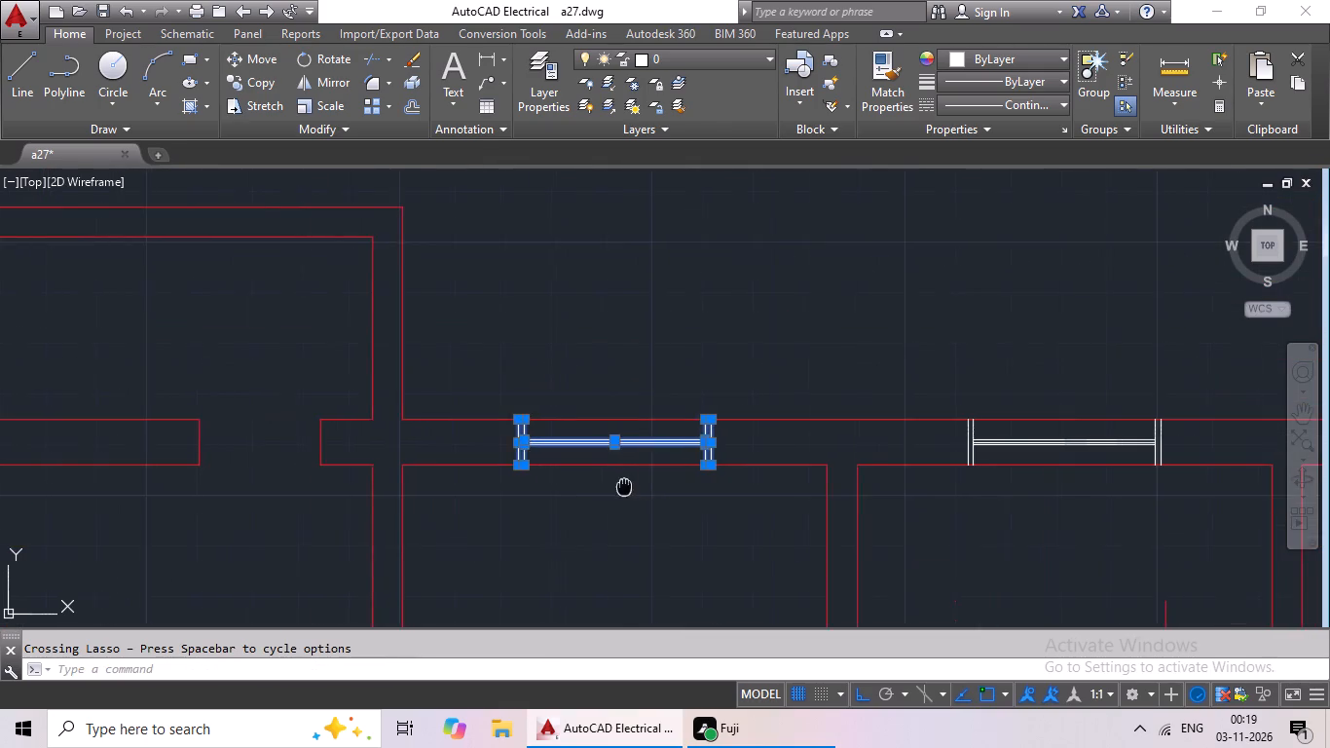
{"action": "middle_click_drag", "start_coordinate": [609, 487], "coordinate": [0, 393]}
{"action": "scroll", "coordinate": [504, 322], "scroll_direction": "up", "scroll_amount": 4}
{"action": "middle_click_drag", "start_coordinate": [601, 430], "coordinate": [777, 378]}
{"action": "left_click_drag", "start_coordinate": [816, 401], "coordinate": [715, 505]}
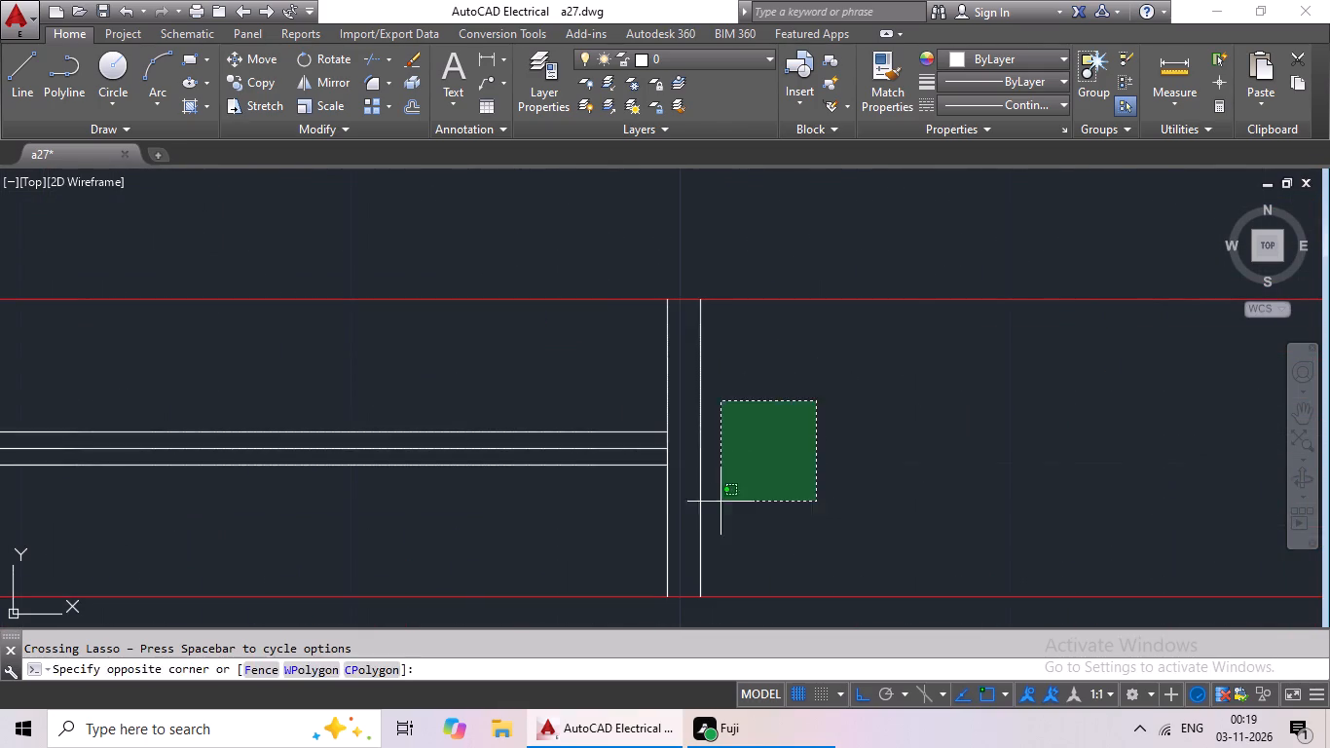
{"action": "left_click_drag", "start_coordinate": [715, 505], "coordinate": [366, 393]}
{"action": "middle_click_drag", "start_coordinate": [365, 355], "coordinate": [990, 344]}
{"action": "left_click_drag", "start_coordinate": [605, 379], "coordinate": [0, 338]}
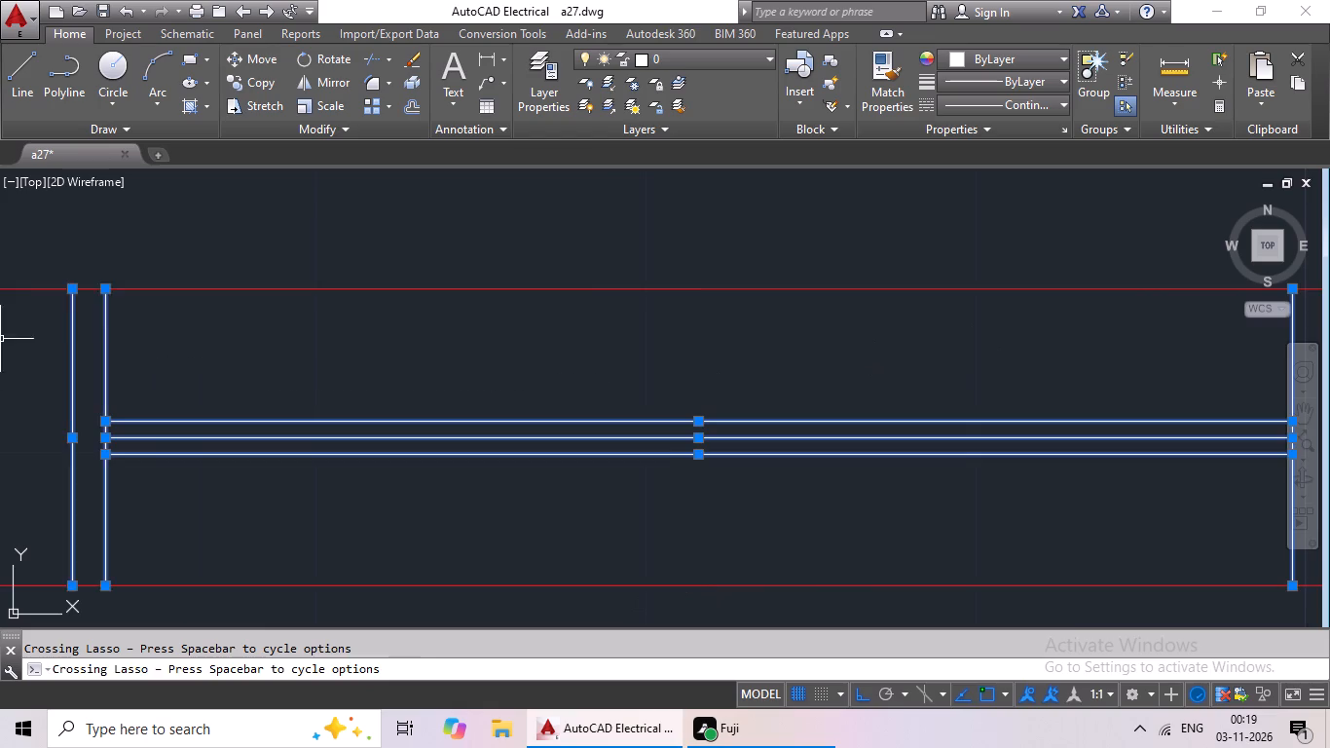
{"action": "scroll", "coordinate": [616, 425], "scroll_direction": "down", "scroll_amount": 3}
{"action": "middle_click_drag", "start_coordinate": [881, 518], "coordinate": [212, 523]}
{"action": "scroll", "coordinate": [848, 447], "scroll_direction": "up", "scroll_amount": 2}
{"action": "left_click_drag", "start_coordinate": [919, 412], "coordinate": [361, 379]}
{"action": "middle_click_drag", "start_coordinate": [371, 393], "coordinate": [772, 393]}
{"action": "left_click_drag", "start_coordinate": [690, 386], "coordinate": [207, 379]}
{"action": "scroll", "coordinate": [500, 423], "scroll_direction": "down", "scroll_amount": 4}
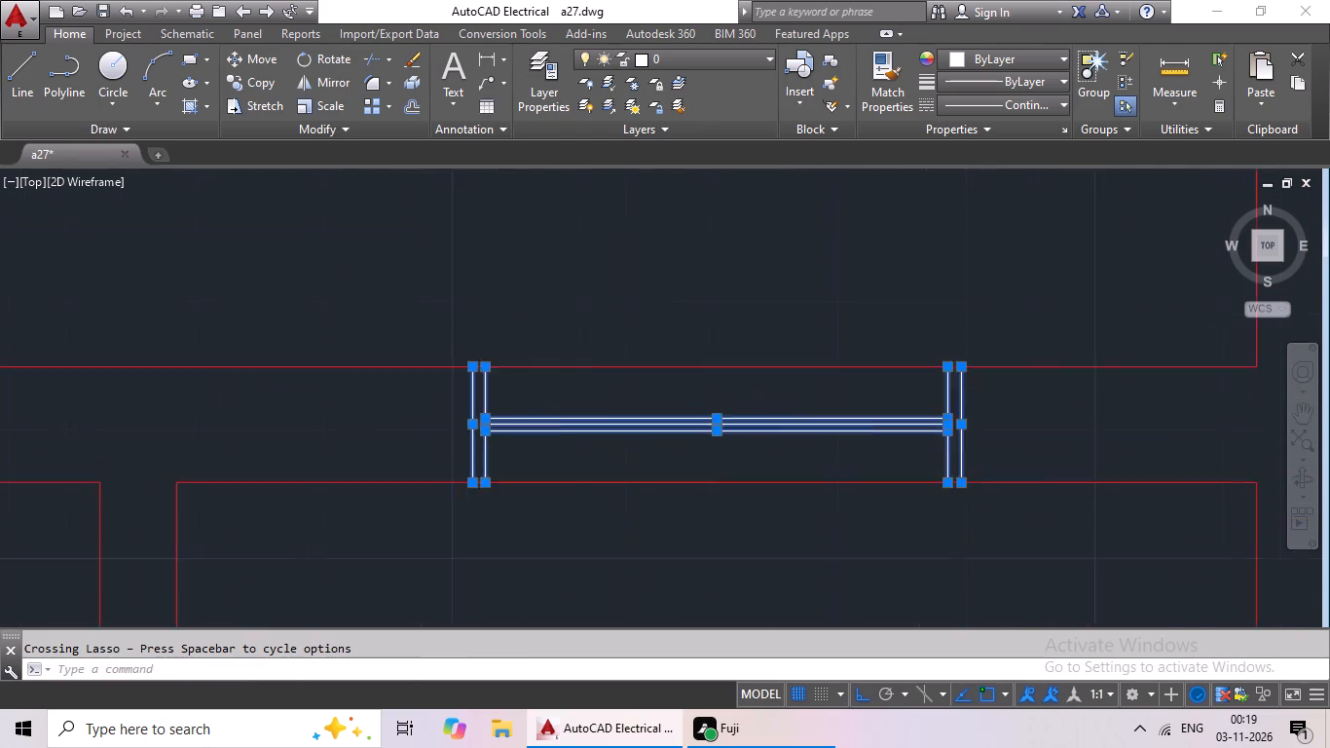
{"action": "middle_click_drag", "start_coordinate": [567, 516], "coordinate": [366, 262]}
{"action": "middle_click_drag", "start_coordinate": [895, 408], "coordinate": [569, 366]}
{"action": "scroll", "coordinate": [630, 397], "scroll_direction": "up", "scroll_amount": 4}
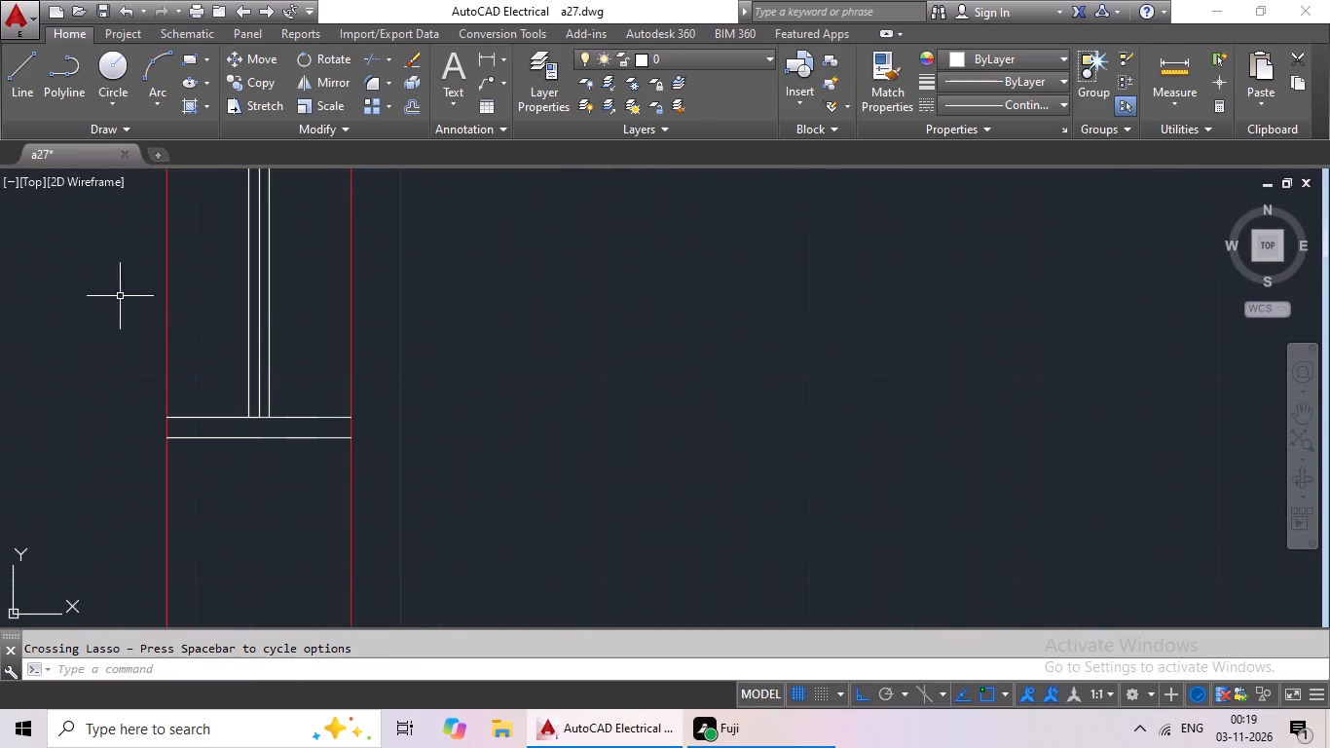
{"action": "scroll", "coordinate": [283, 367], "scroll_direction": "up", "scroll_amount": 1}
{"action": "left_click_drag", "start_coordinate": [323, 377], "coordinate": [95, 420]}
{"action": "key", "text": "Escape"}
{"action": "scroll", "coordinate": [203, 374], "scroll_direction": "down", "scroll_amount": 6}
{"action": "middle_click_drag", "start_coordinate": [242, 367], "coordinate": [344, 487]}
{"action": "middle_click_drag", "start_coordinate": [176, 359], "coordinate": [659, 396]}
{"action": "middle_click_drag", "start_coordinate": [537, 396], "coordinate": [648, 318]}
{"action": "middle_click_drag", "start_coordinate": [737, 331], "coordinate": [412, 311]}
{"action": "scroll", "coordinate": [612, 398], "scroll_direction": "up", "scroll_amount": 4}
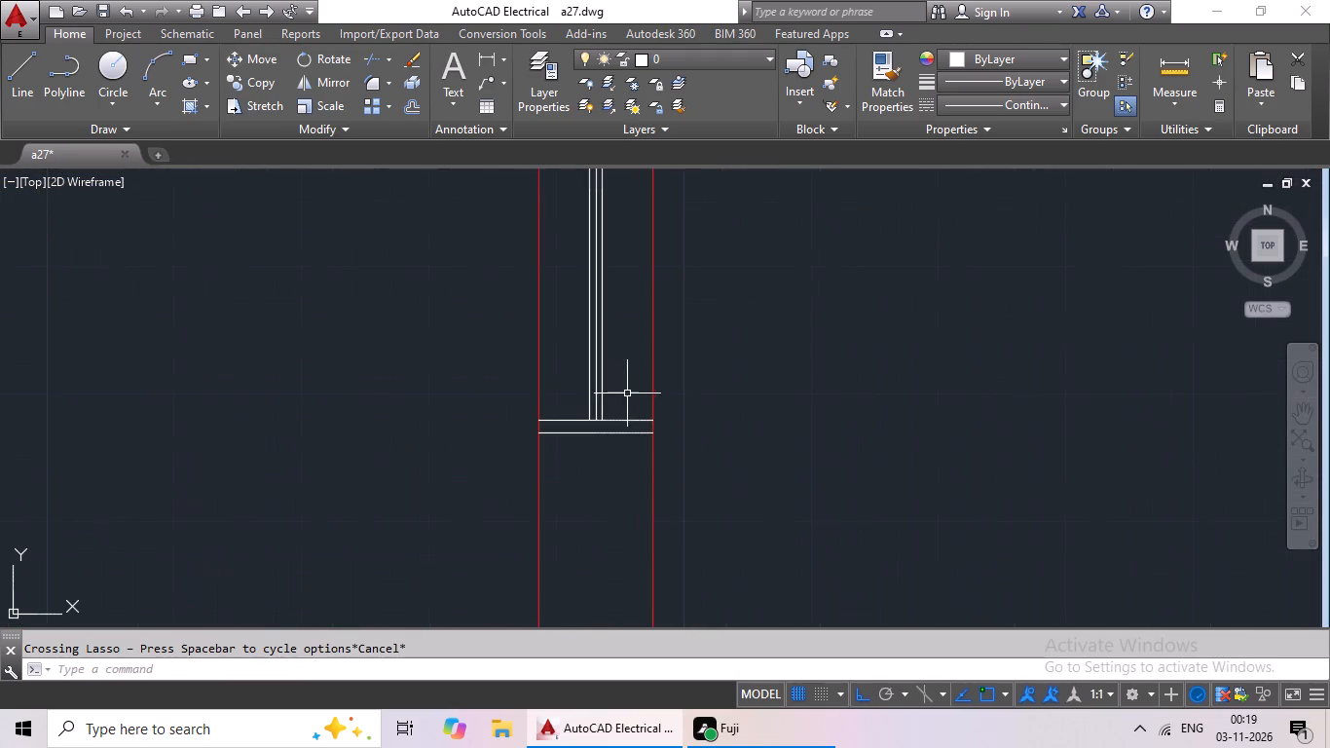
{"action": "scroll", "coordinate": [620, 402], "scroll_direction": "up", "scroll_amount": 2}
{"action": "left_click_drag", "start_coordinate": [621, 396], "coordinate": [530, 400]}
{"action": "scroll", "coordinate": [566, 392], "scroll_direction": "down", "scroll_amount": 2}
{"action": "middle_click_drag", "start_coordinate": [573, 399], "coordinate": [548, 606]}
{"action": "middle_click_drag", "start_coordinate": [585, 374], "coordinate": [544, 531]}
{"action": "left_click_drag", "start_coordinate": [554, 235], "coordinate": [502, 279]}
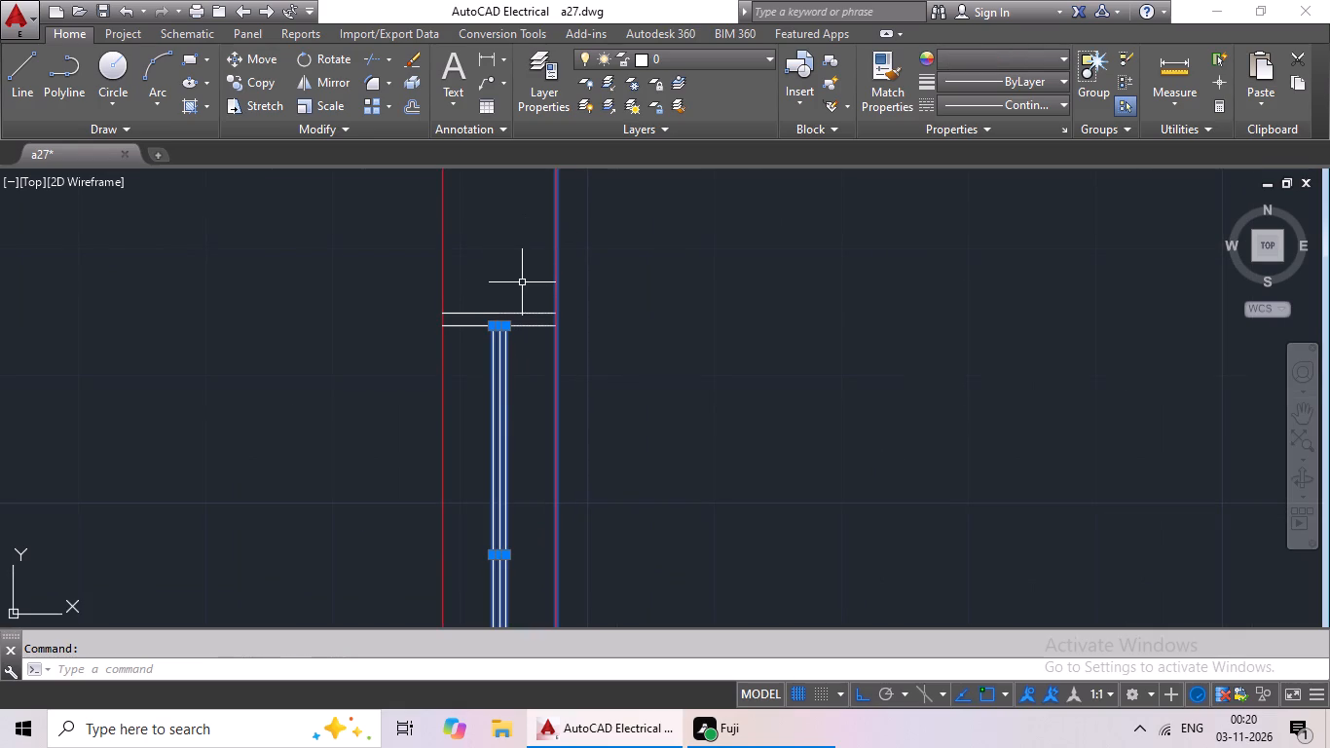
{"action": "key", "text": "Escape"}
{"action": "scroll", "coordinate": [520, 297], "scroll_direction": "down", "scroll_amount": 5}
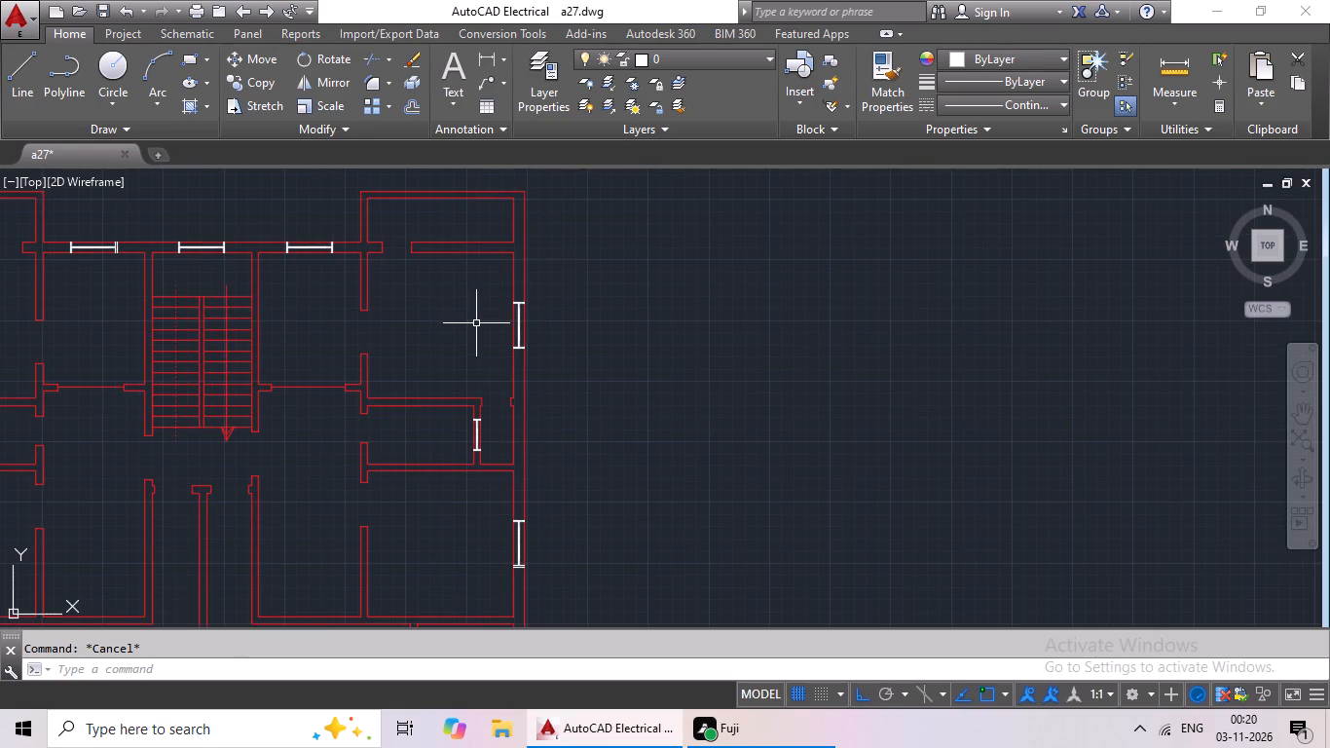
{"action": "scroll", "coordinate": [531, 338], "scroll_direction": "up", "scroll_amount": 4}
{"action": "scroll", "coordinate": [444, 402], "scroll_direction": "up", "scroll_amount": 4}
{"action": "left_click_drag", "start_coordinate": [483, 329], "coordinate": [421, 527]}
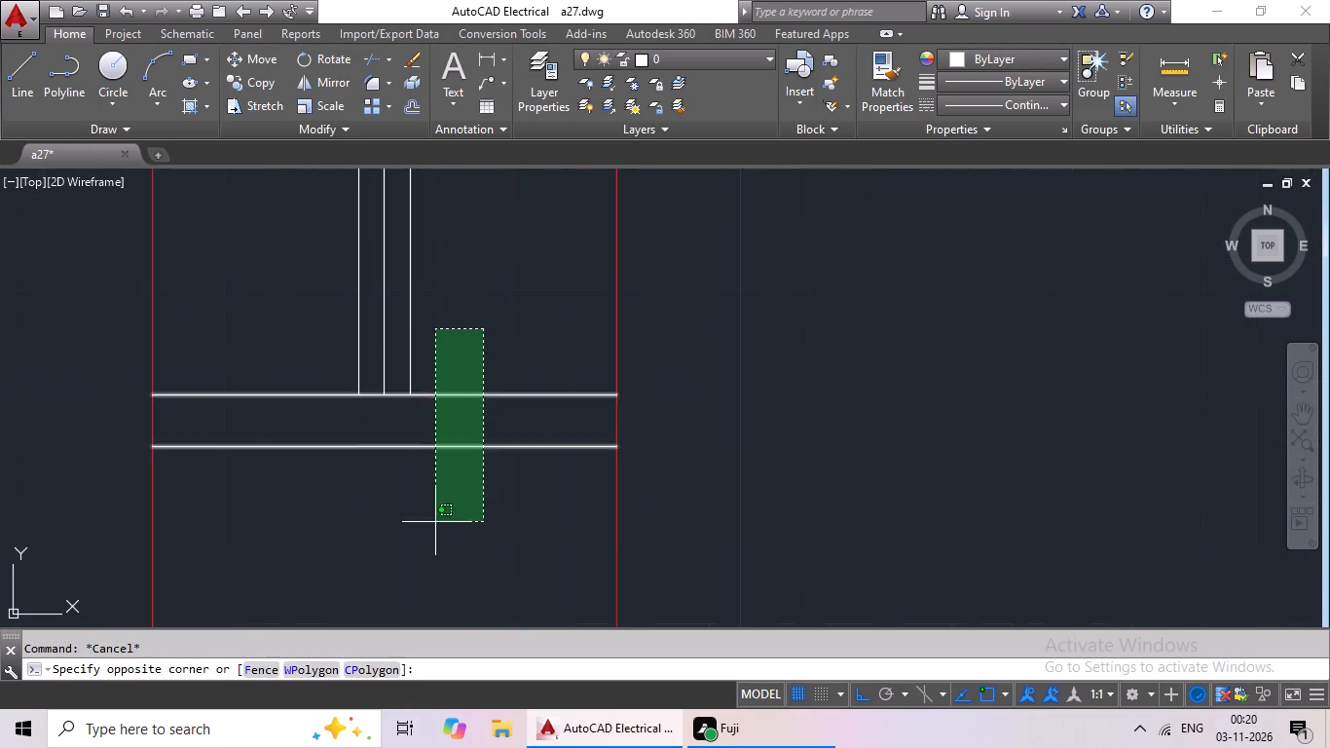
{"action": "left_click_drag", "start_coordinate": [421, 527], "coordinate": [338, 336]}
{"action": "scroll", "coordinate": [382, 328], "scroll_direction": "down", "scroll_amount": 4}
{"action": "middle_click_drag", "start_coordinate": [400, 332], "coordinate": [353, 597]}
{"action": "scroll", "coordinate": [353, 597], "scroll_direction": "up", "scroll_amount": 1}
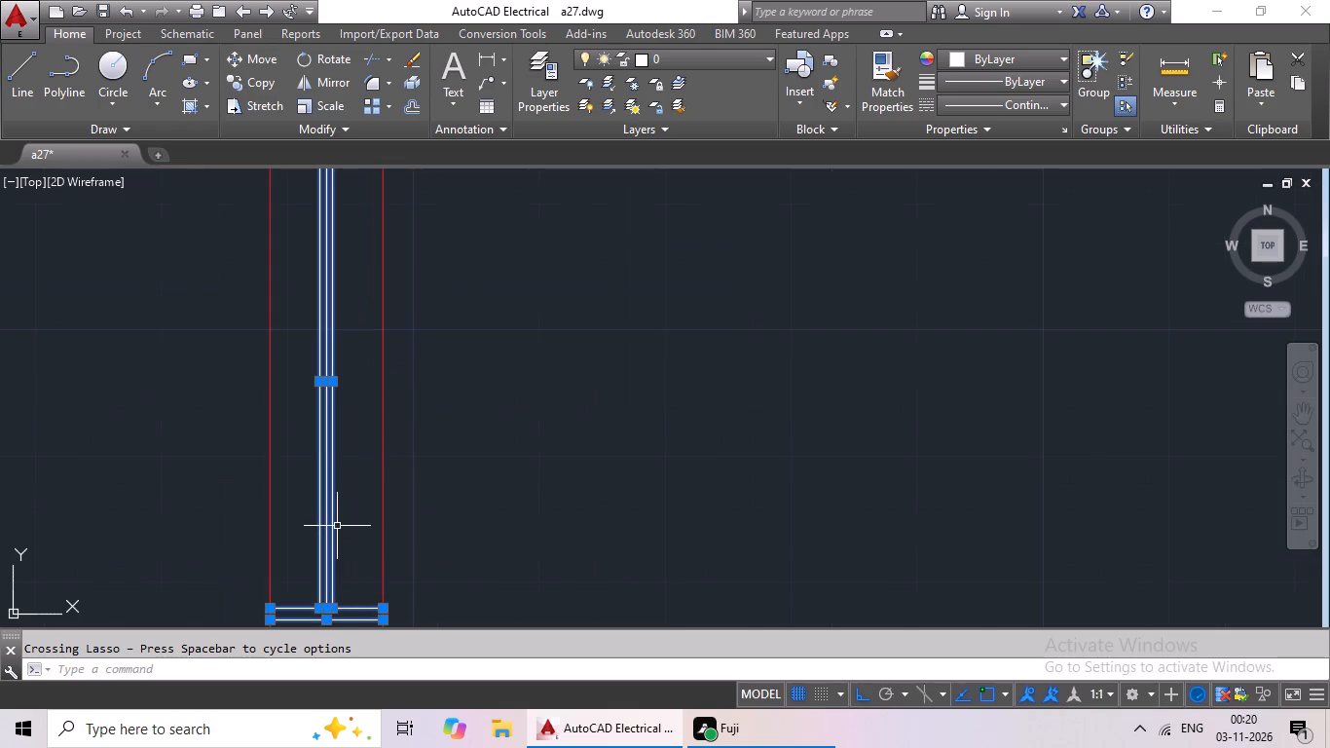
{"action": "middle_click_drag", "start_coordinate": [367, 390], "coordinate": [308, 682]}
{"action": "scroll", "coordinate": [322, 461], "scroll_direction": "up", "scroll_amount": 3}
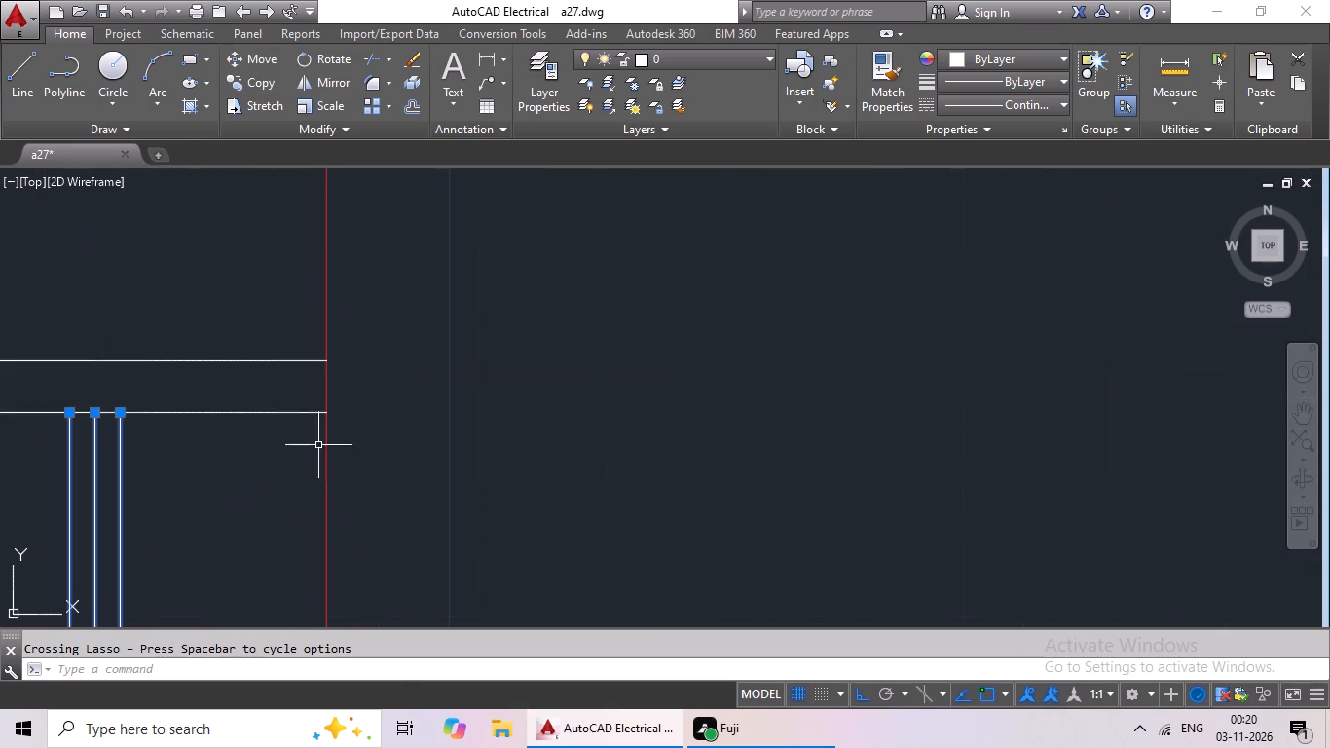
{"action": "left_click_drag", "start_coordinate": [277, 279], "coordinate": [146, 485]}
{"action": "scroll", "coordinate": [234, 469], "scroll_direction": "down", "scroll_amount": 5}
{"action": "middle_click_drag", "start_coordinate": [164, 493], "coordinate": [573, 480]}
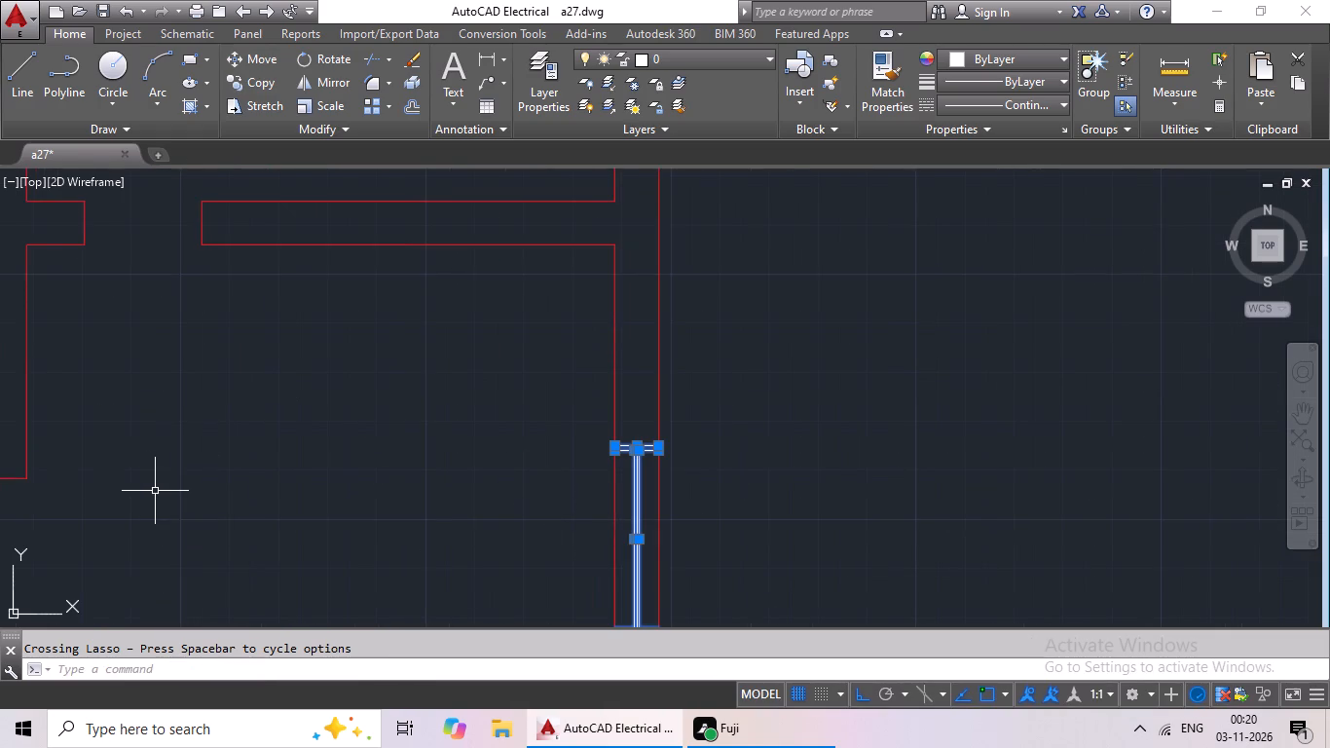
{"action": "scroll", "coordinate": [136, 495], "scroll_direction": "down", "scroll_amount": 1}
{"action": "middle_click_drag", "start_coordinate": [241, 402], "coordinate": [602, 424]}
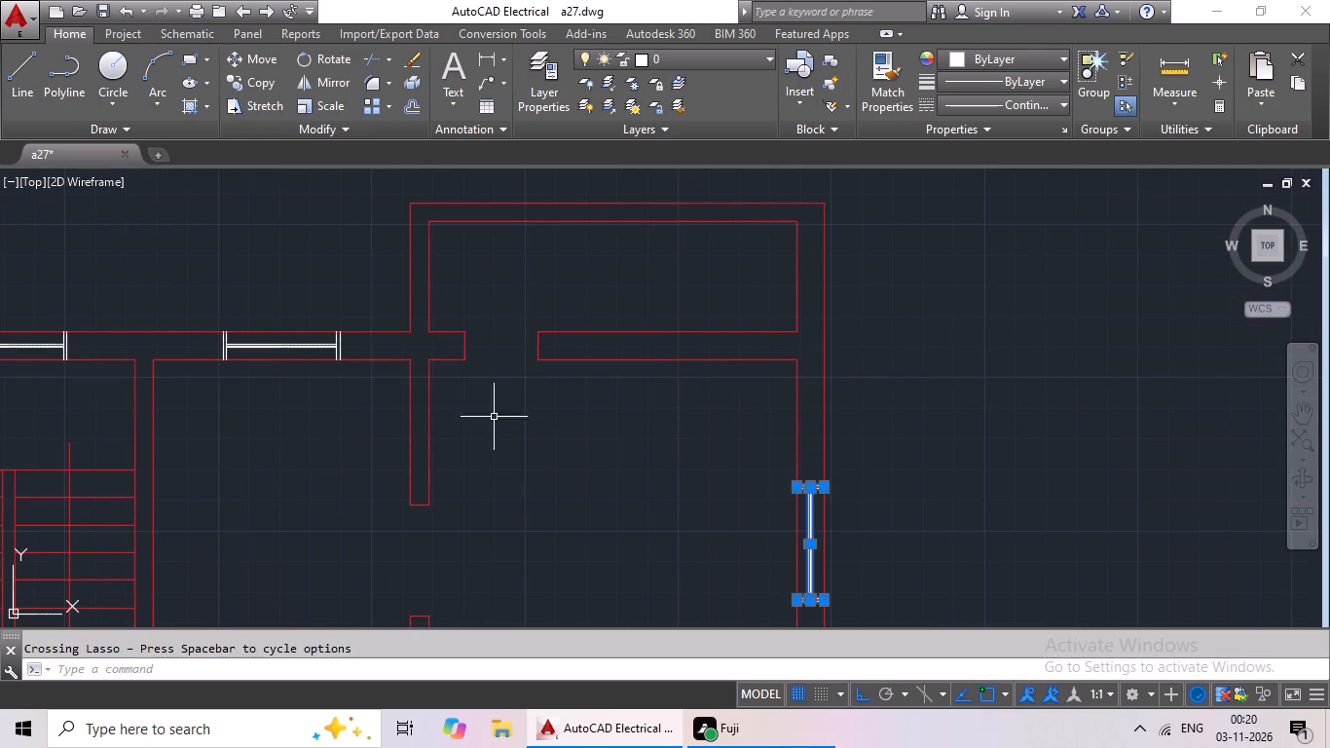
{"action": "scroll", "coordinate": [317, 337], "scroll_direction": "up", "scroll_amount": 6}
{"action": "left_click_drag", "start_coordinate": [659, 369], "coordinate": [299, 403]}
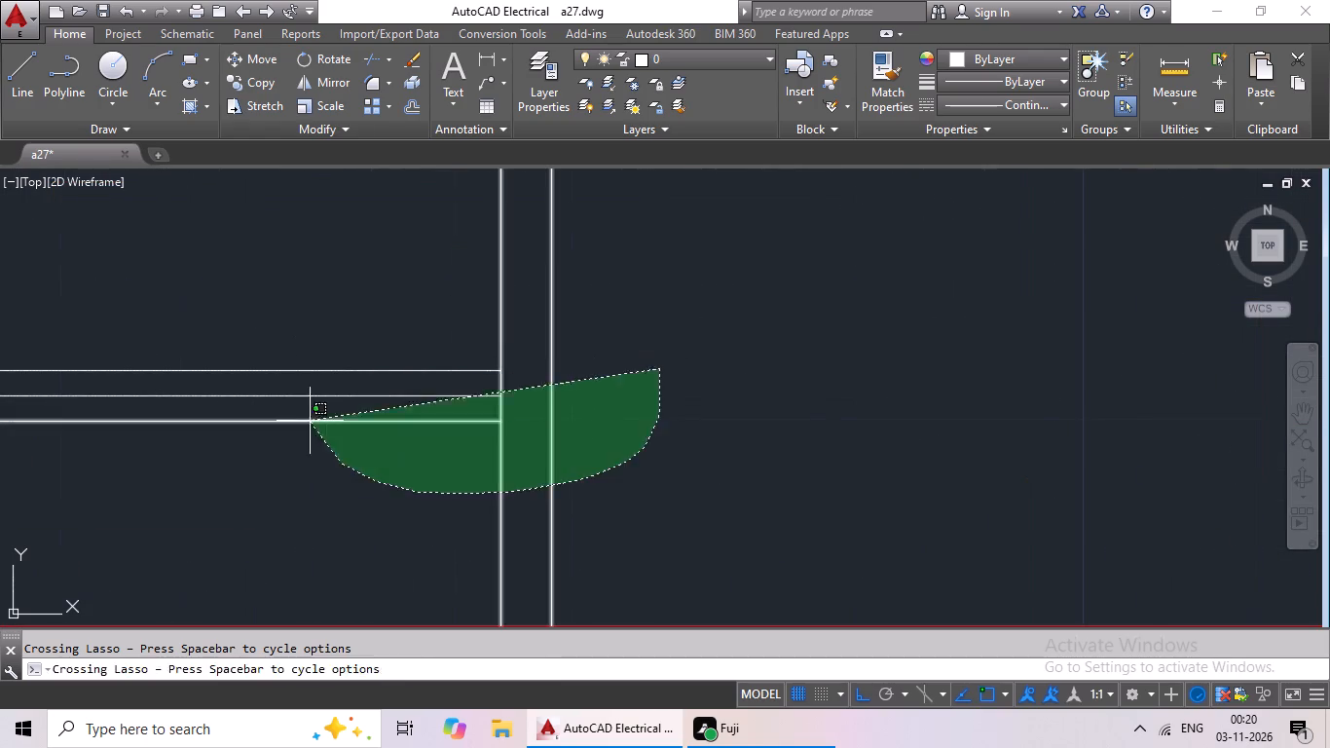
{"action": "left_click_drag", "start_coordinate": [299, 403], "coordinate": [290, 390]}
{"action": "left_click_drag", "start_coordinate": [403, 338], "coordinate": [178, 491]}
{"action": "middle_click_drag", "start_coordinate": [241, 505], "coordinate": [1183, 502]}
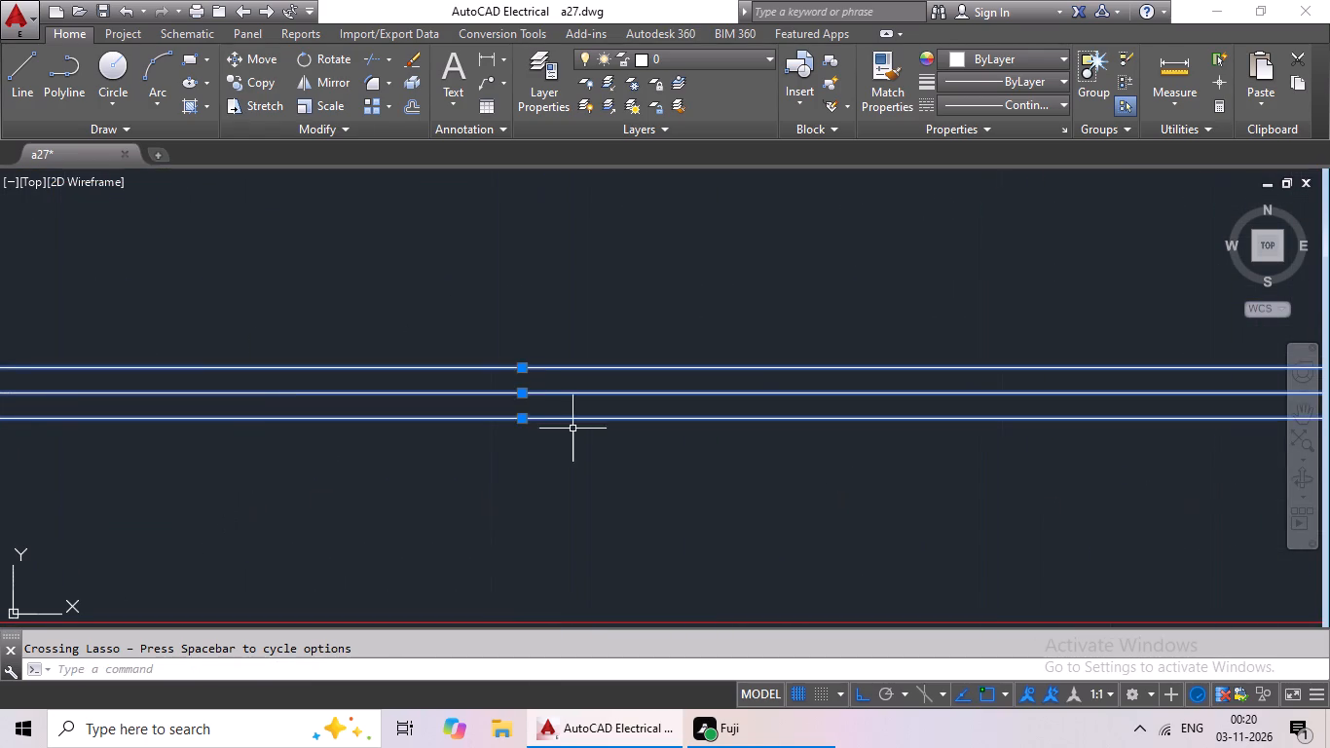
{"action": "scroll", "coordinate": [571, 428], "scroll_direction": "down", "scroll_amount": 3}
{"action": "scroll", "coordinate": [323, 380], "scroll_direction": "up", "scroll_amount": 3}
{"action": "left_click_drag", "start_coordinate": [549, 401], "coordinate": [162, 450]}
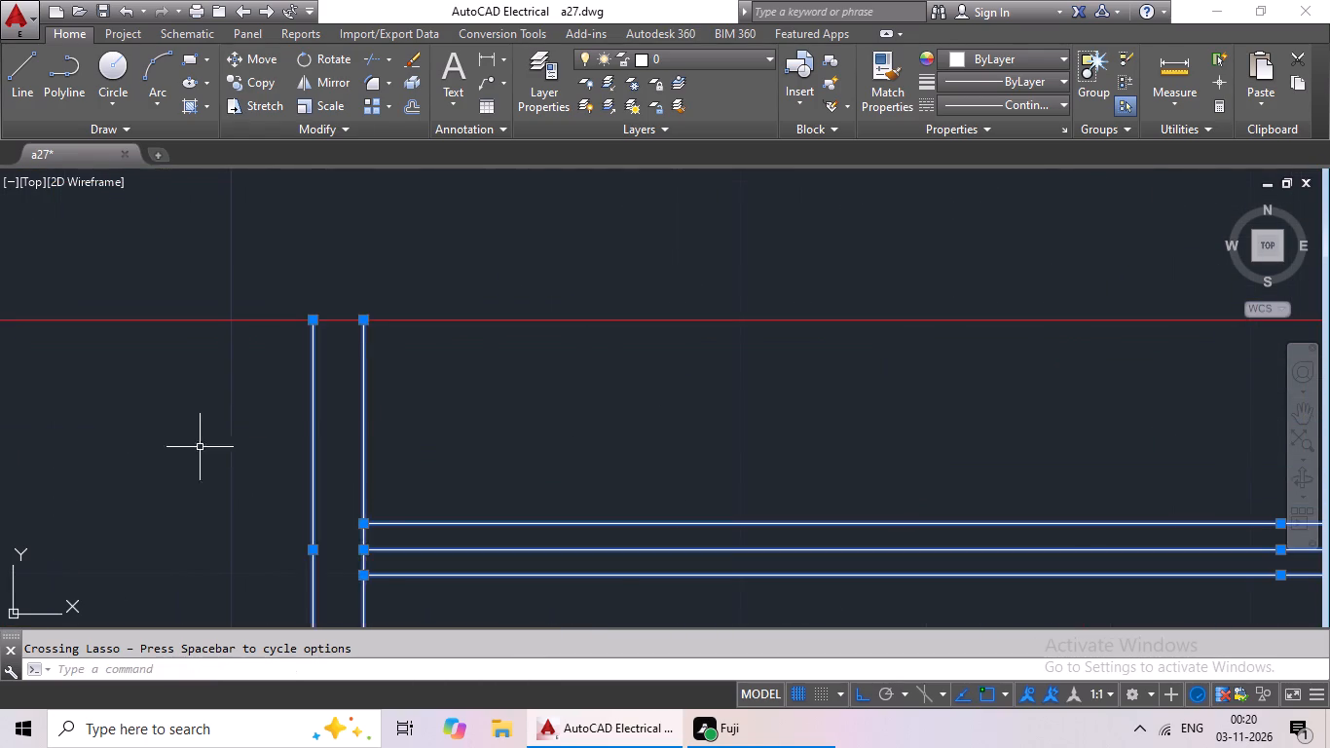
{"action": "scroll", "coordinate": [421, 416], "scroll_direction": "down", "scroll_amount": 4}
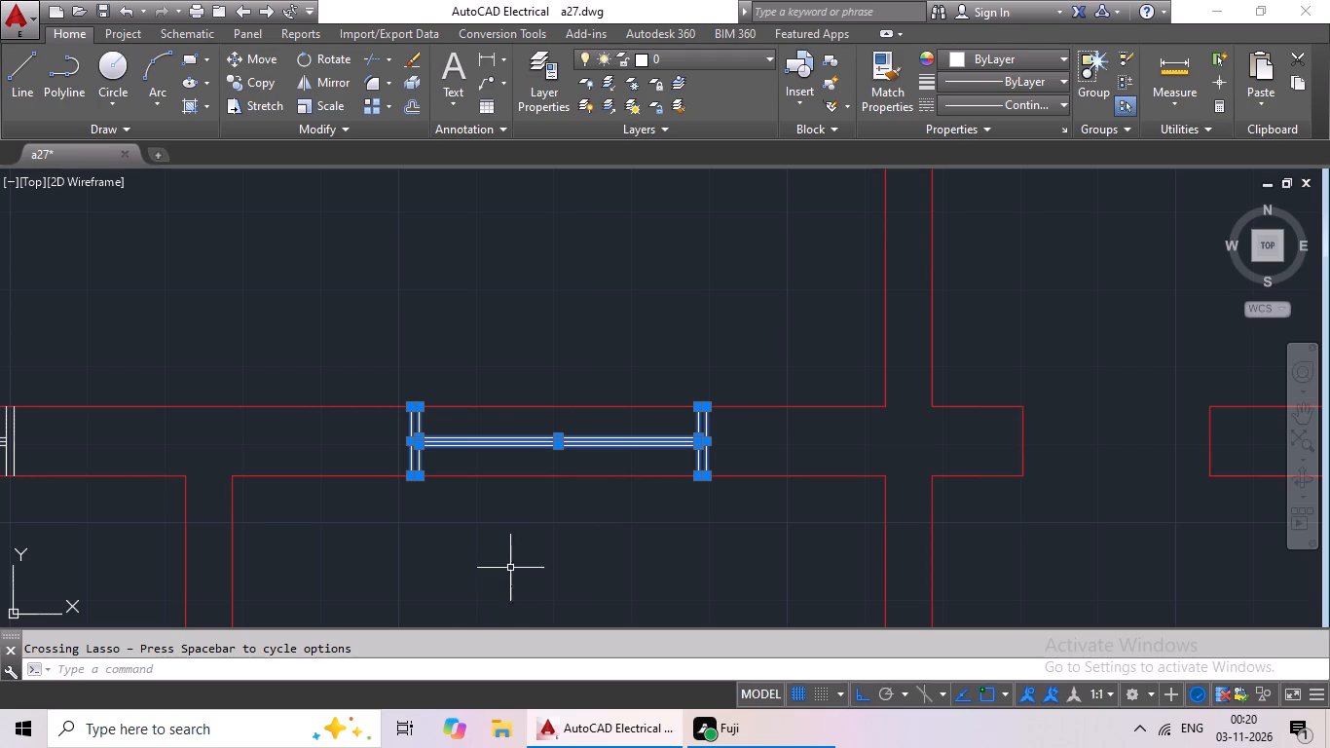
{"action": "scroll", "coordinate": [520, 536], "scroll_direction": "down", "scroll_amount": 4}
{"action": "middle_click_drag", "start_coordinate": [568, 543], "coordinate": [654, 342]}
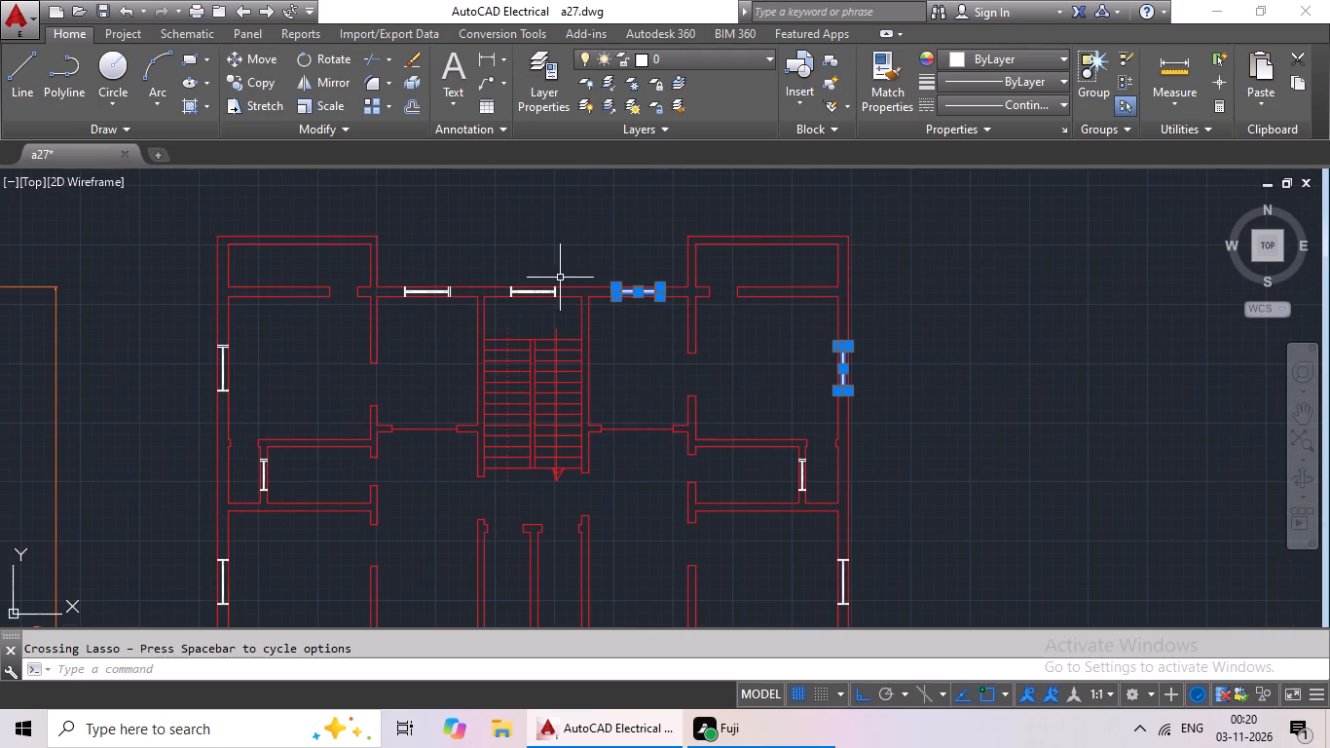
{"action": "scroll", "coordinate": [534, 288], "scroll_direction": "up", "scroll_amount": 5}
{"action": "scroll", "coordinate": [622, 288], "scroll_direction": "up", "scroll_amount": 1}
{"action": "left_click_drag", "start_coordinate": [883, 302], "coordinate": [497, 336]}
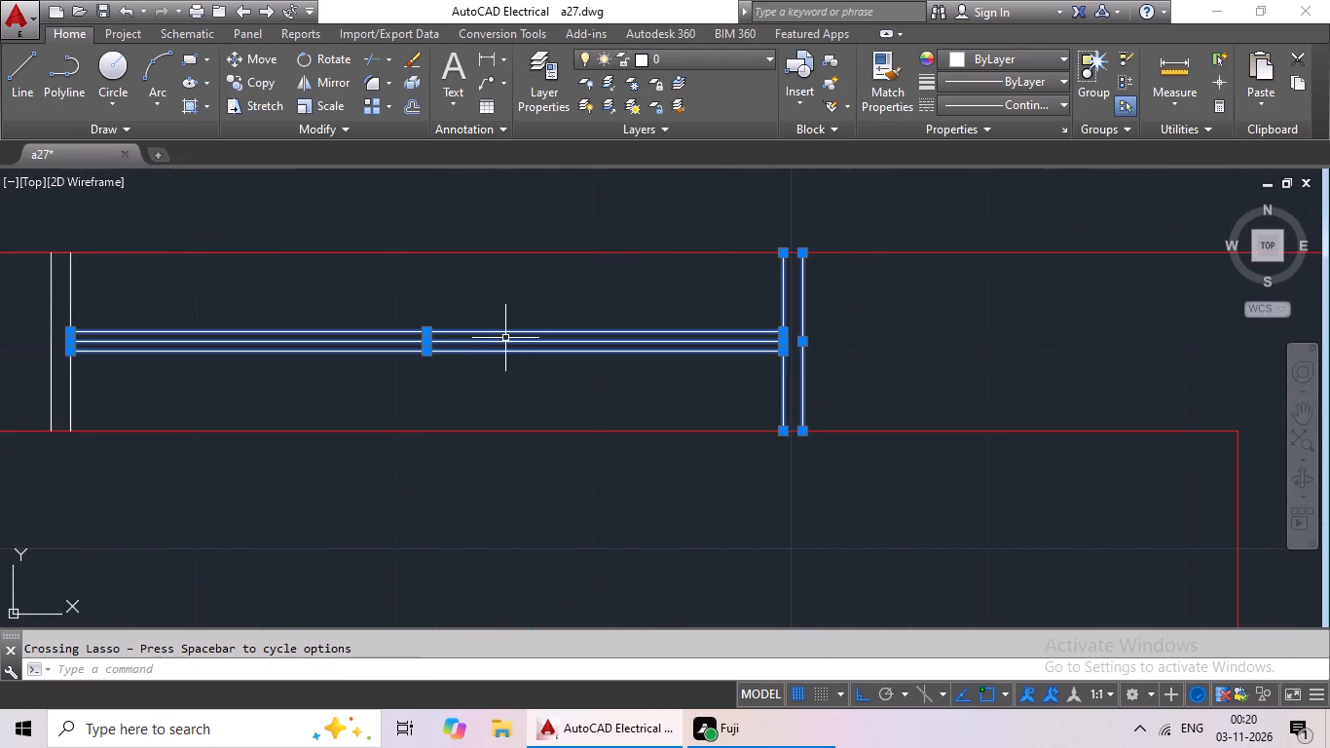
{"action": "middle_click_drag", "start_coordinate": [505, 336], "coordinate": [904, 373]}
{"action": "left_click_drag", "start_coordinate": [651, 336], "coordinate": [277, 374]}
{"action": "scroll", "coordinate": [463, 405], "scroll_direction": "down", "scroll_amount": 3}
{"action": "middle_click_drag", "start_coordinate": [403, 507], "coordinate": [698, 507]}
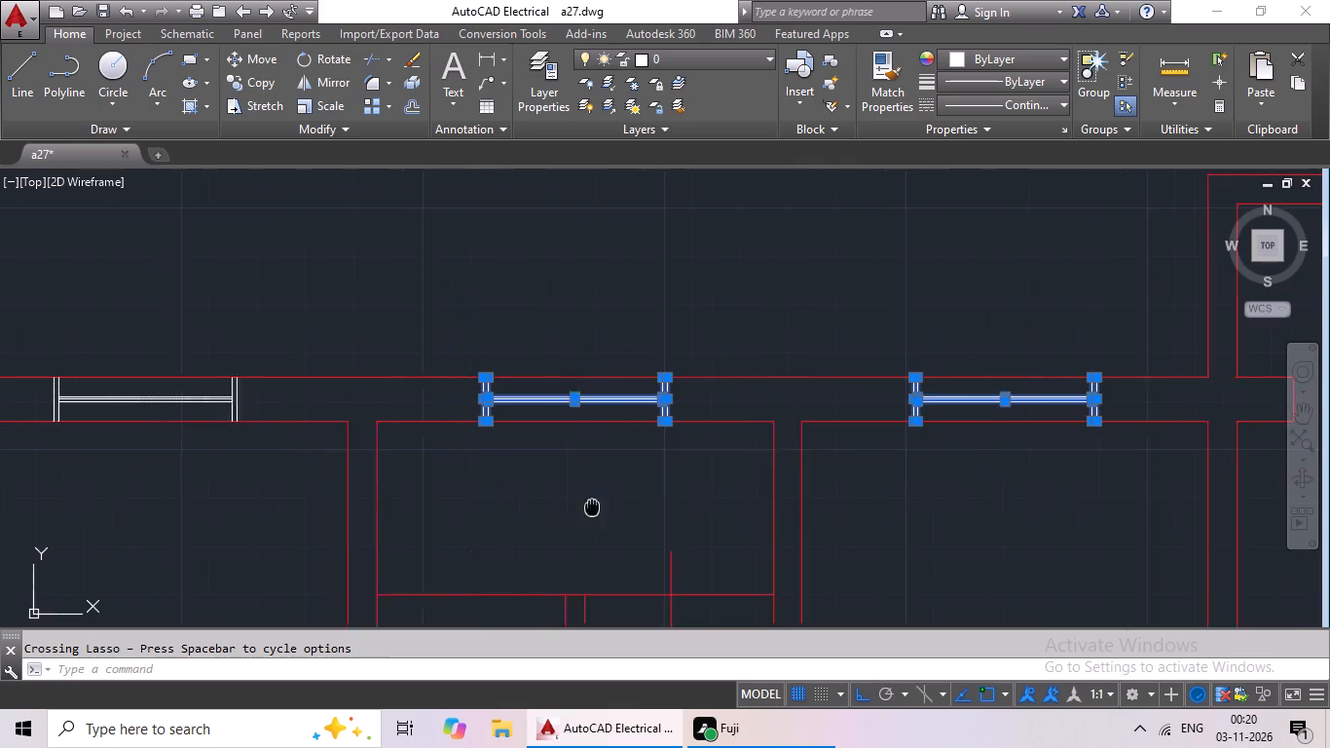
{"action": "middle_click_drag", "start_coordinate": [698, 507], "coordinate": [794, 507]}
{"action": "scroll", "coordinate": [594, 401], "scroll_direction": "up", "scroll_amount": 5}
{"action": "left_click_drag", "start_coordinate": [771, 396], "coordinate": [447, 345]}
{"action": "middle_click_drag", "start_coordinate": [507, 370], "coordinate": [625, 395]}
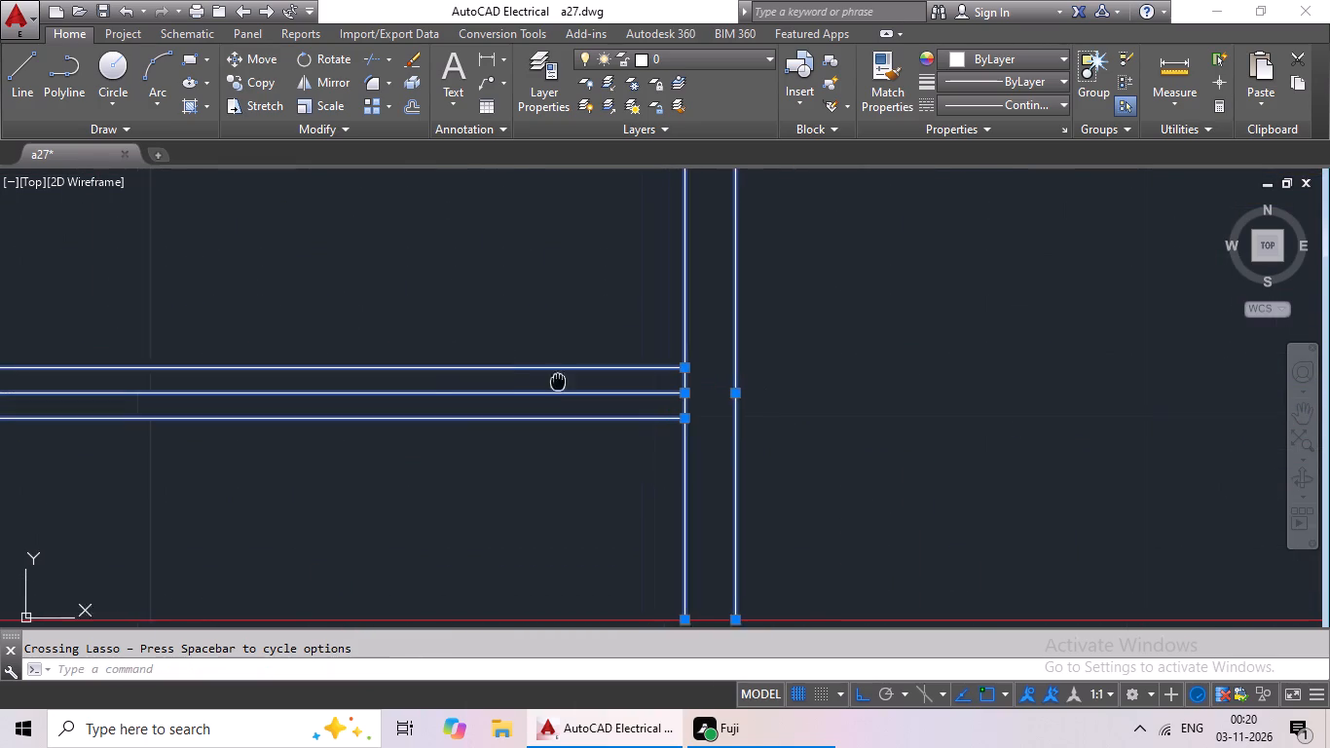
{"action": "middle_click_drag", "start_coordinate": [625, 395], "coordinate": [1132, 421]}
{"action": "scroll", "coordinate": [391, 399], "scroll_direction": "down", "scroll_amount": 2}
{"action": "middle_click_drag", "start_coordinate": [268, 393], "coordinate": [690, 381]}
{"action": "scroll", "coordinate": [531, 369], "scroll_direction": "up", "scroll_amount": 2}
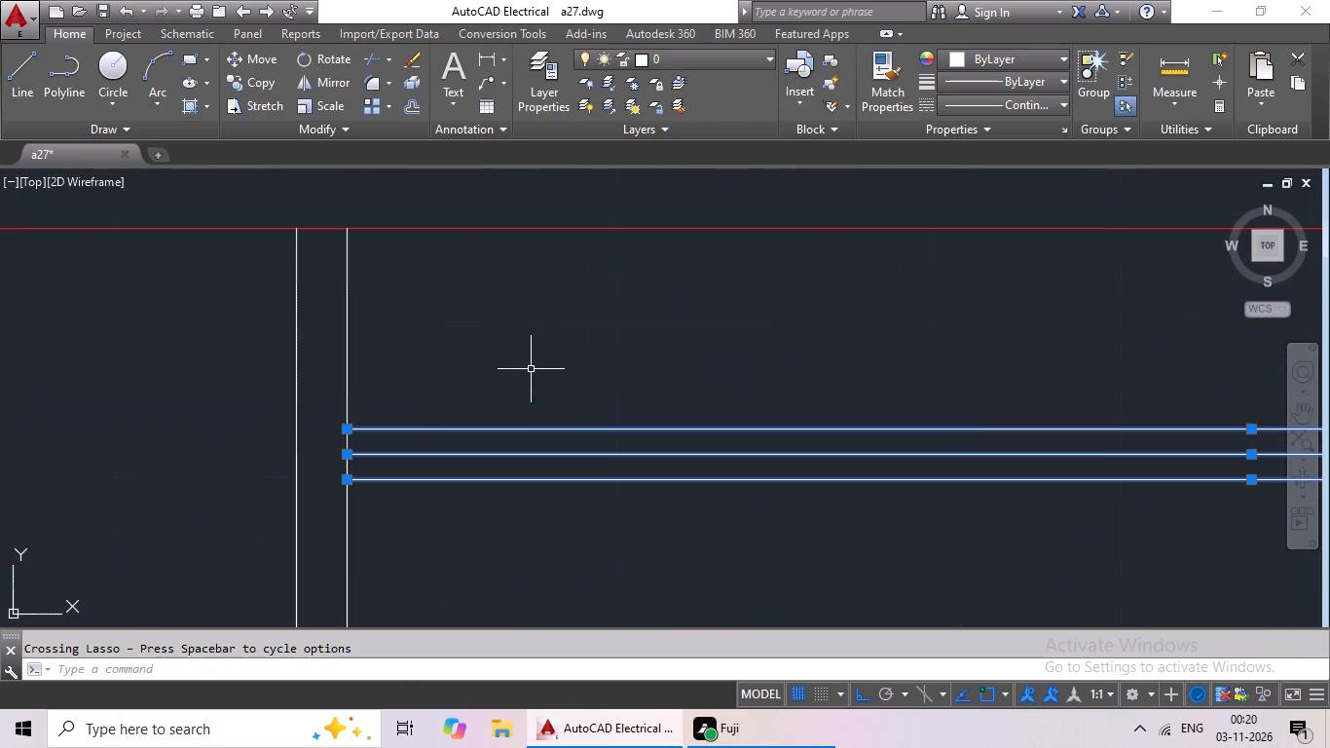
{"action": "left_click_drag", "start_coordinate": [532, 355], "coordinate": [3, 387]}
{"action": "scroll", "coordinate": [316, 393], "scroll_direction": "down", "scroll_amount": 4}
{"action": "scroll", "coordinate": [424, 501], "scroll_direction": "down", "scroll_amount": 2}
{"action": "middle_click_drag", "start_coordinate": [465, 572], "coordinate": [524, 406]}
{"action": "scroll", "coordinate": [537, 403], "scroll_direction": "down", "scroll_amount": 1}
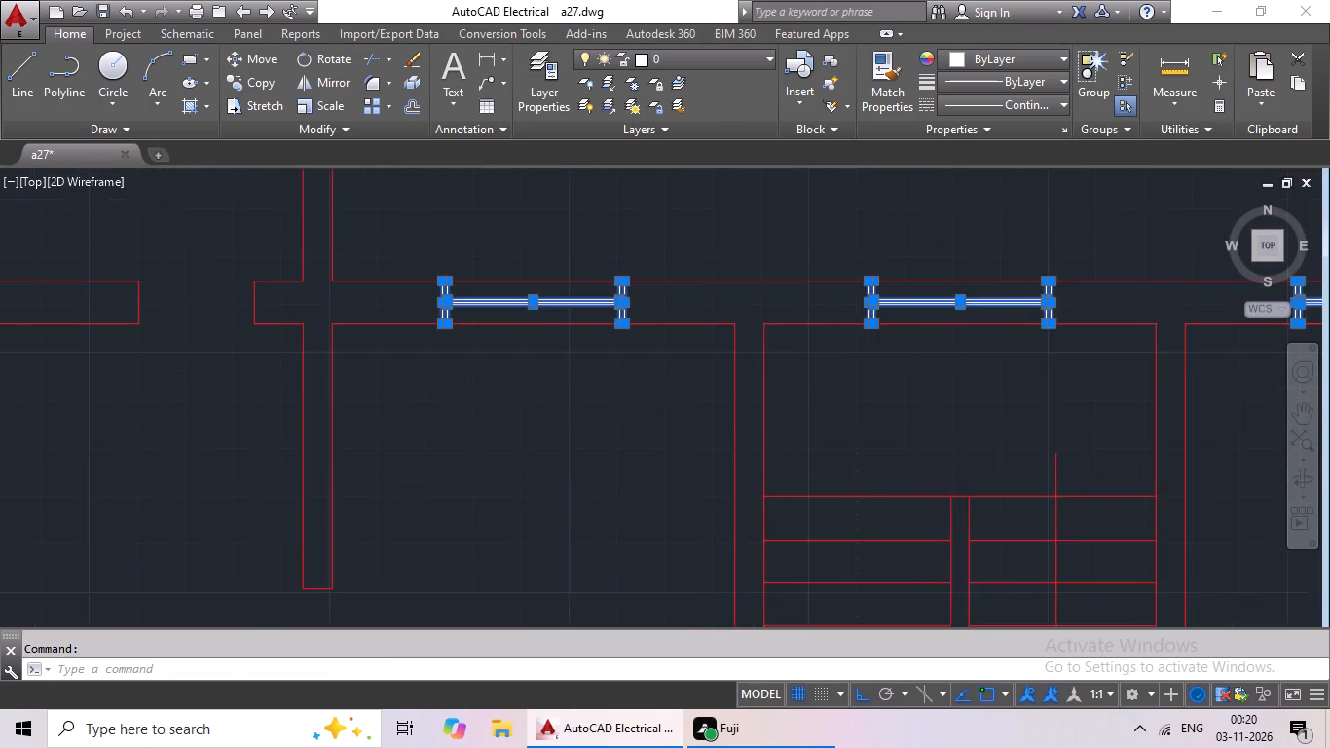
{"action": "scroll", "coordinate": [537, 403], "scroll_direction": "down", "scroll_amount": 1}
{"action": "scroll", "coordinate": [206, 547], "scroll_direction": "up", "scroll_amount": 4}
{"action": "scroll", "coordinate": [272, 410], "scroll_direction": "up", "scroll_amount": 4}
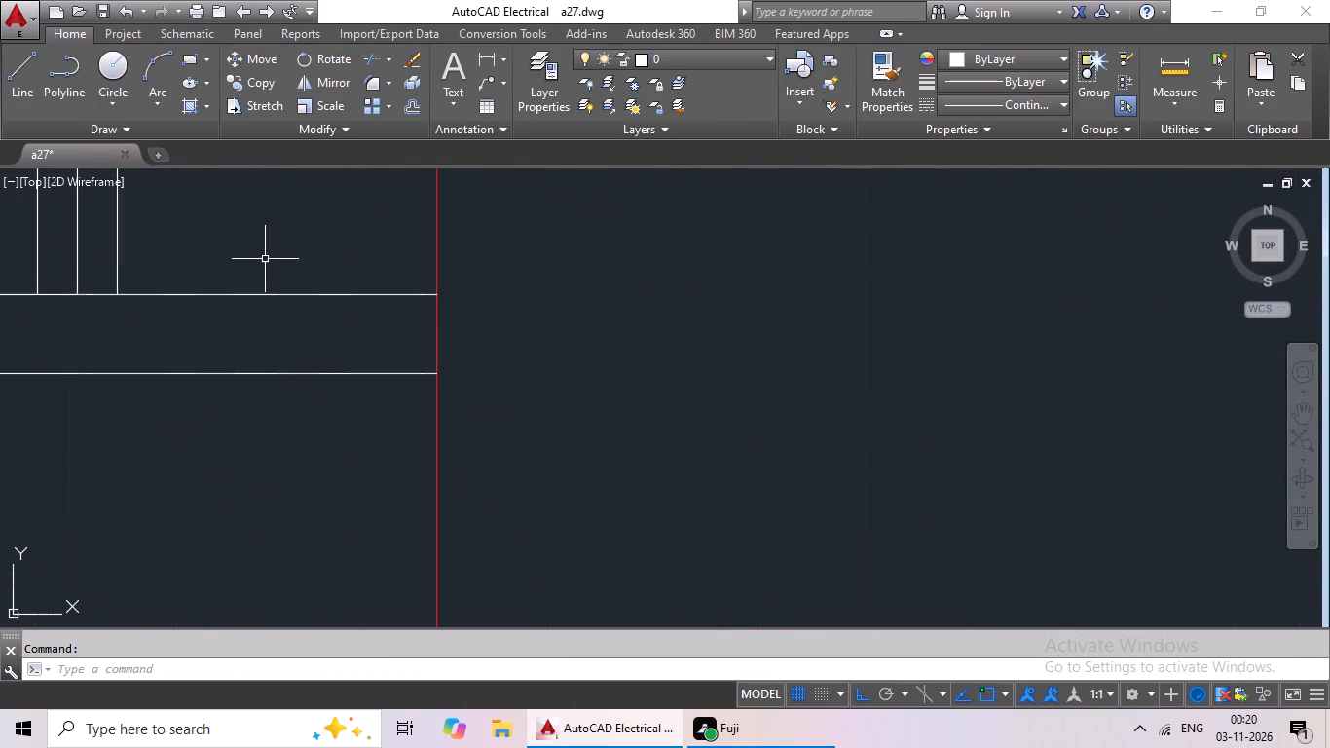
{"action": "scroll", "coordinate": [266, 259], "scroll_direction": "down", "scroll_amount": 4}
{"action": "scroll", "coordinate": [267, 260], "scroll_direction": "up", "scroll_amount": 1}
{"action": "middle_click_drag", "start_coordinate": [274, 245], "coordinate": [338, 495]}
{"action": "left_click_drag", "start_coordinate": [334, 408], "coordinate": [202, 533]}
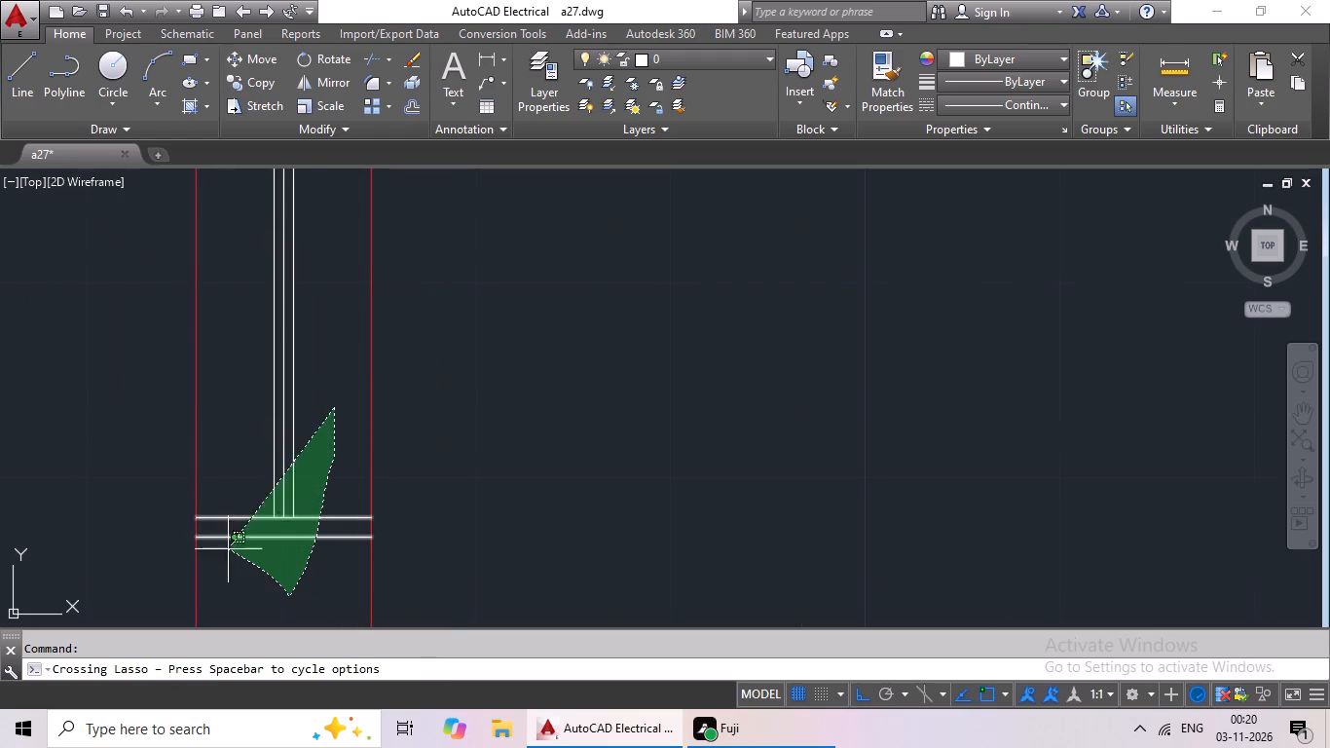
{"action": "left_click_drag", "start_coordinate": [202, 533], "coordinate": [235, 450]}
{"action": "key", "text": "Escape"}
Select the glazing and jamb lines of the north wall window just west of the stair.
{"action": "scroll", "coordinate": [297, 474], "scroll_direction": "down", "scroll_amount": 7}
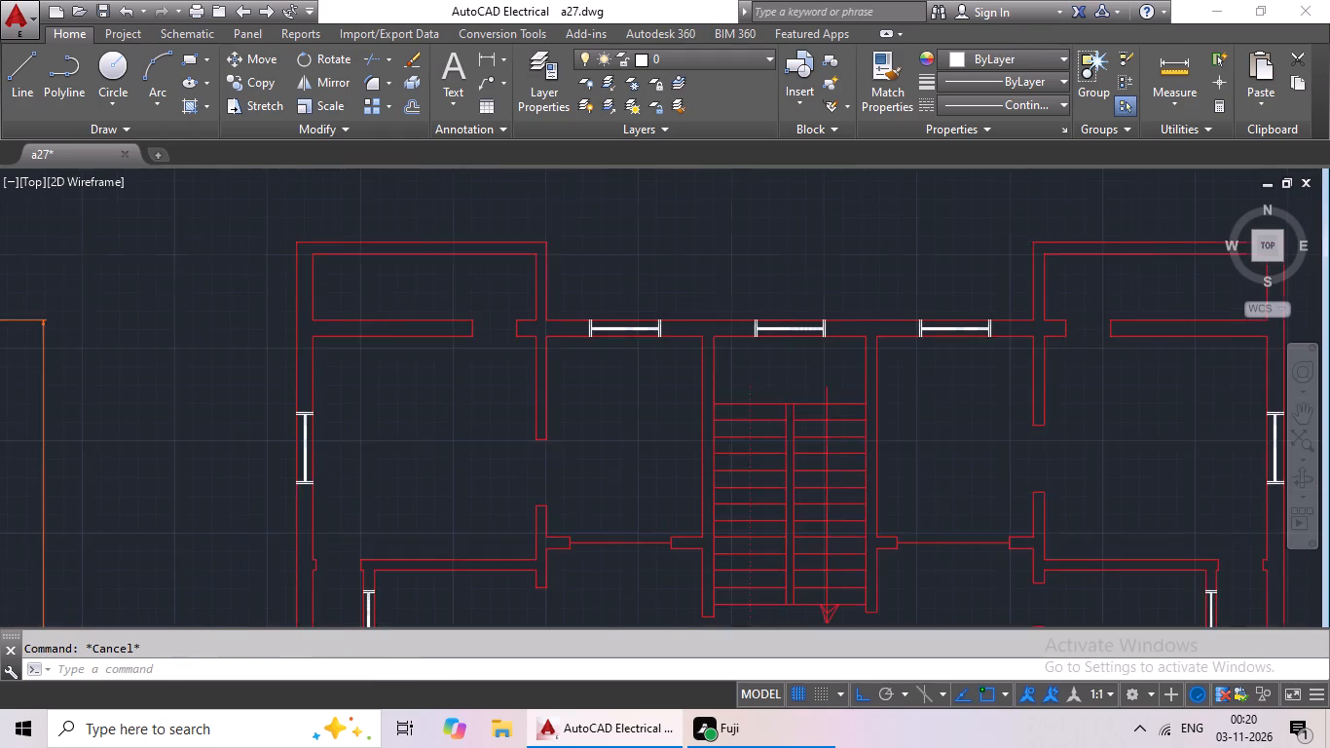
{"action": "scroll", "coordinate": [564, 372], "scroll_direction": "up", "scroll_amount": 4}
{"action": "middle_click_drag", "start_coordinate": [434, 561], "coordinate": [551, 406]}
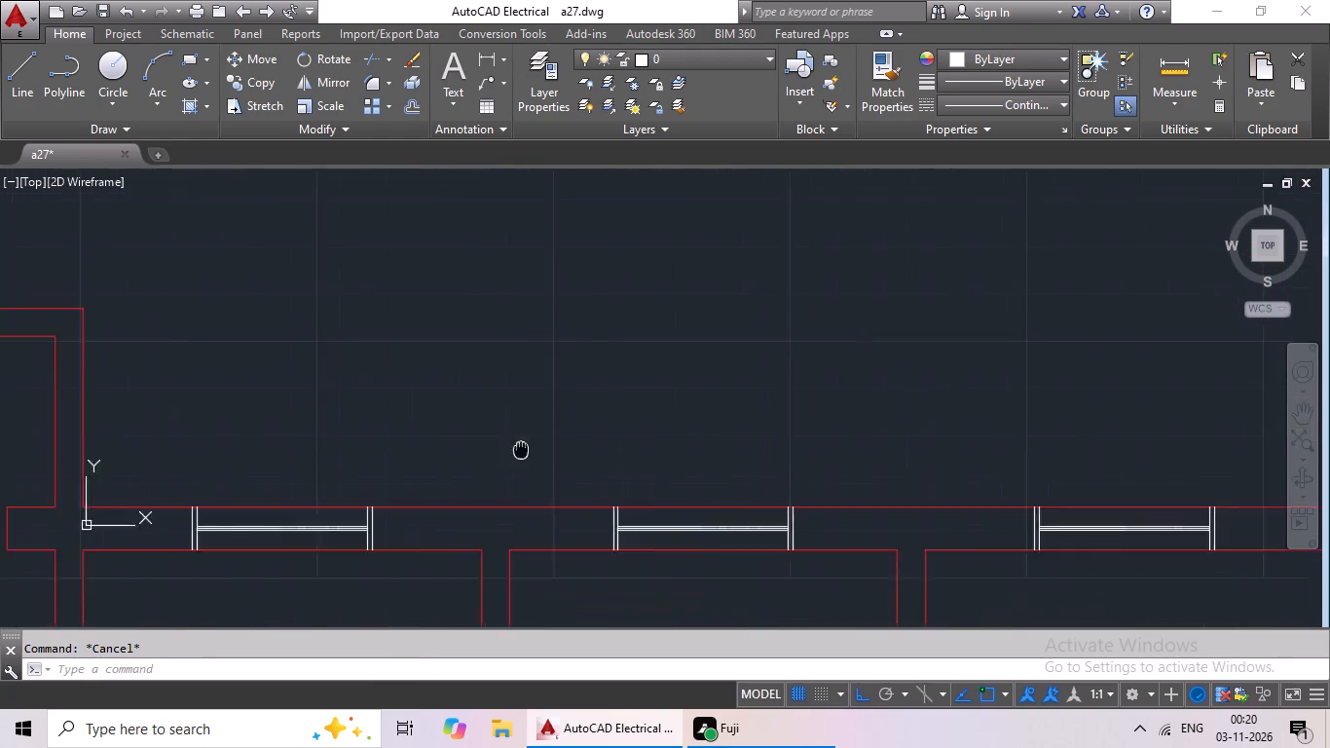
{"action": "middle_click_drag", "start_coordinate": [551, 406], "coordinate": [596, 349]}
{"action": "scroll", "coordinate": [460, 397], "scroll_direction": "up", "scroll_amount": 4}
{"action": "middle_click_drag", "start_coordinate": [562, 416], "coordinate": [900, 375]}
{"action": "left_click_drag", "start_coordinate": [920, 370], "coordinate": [471, 351]}
{"action": "middle_click_drag", "start_coordinate": [413, 364], "coordinate": [1180, 365]}
{"action": "left_click_drag", "start_coordinate": [616, 344], "coordinate": [307, 375]}
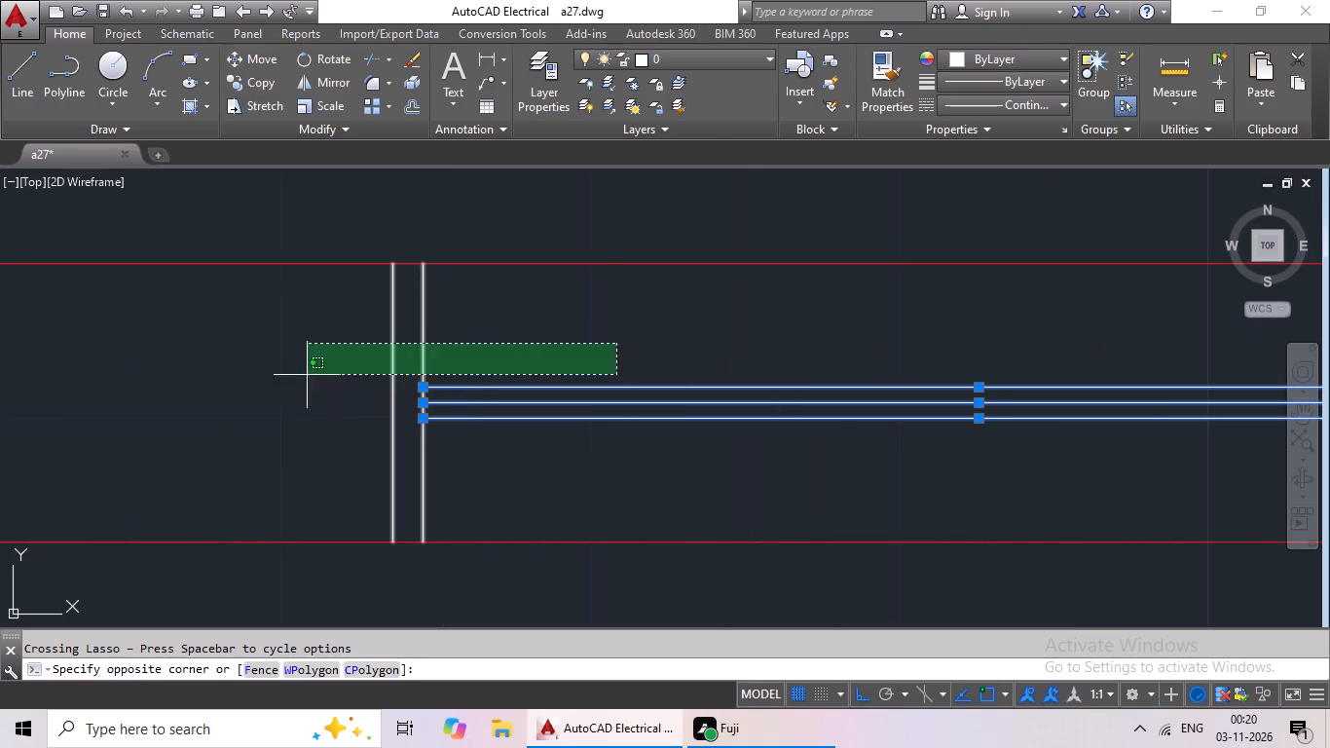
{"action": "left_click_drag", "start_coordinate": [307, 375], "coordinate": [291, 349]}
Add the glazing and jamb lines of the north wall window above the stair to the selection.
{"action": "scroll", "coordinate": [897, 436], "scroll_direction": "down", "scroll_amount": 3}
{"action": "middle_click_drag", "start_coordinate": [986, 496], "coordinate": [212, 459]}
{"action": "scroll", "coordinate": [1026, 359], "scroll_direction": "up", "scroll_amount": 2}
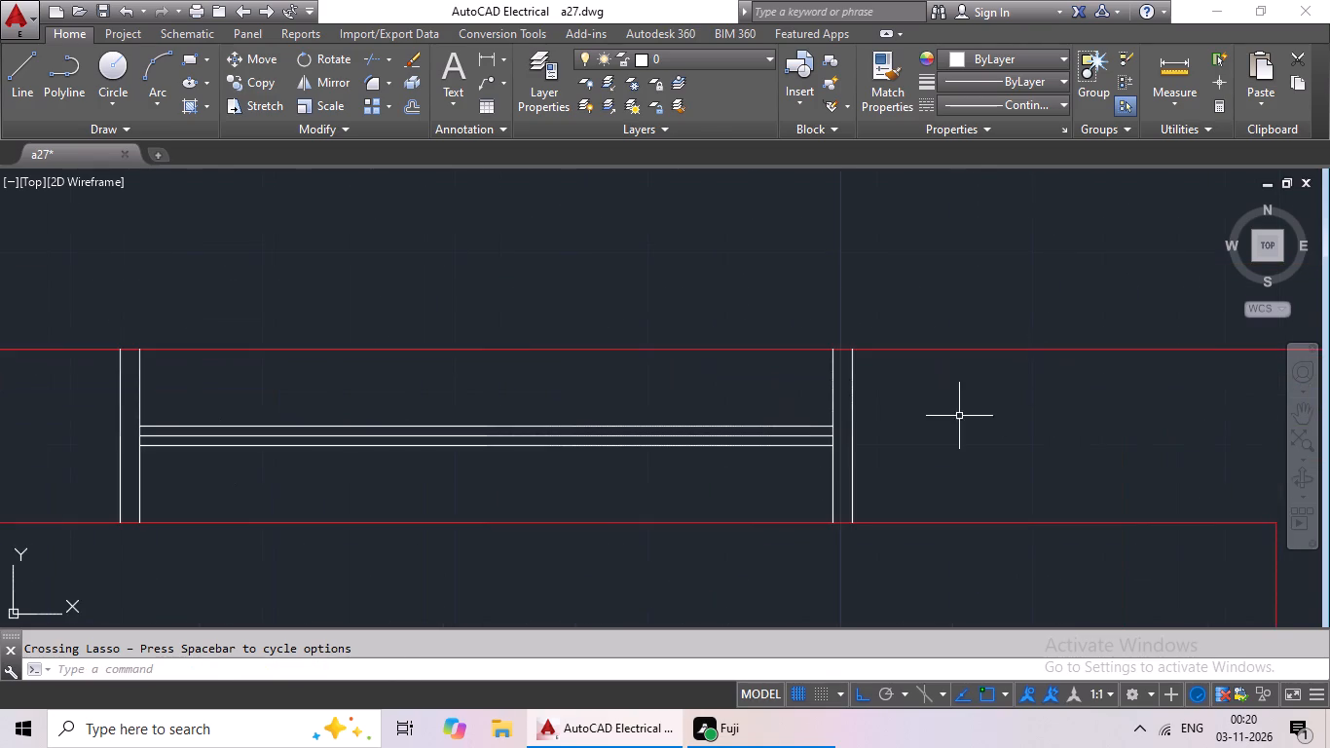
{"action": "scroll", "coordinate": [959, 416], "scroll_direction": "up", "scroll_amount": 1}
{"action": "left_click_drag", "start_coordinate": [954, 428], "coordinate": [521, 433]}
{"action": "middle_click_drag", "start_coordinate": [524, 413], "coordinate": [1098, 397]}
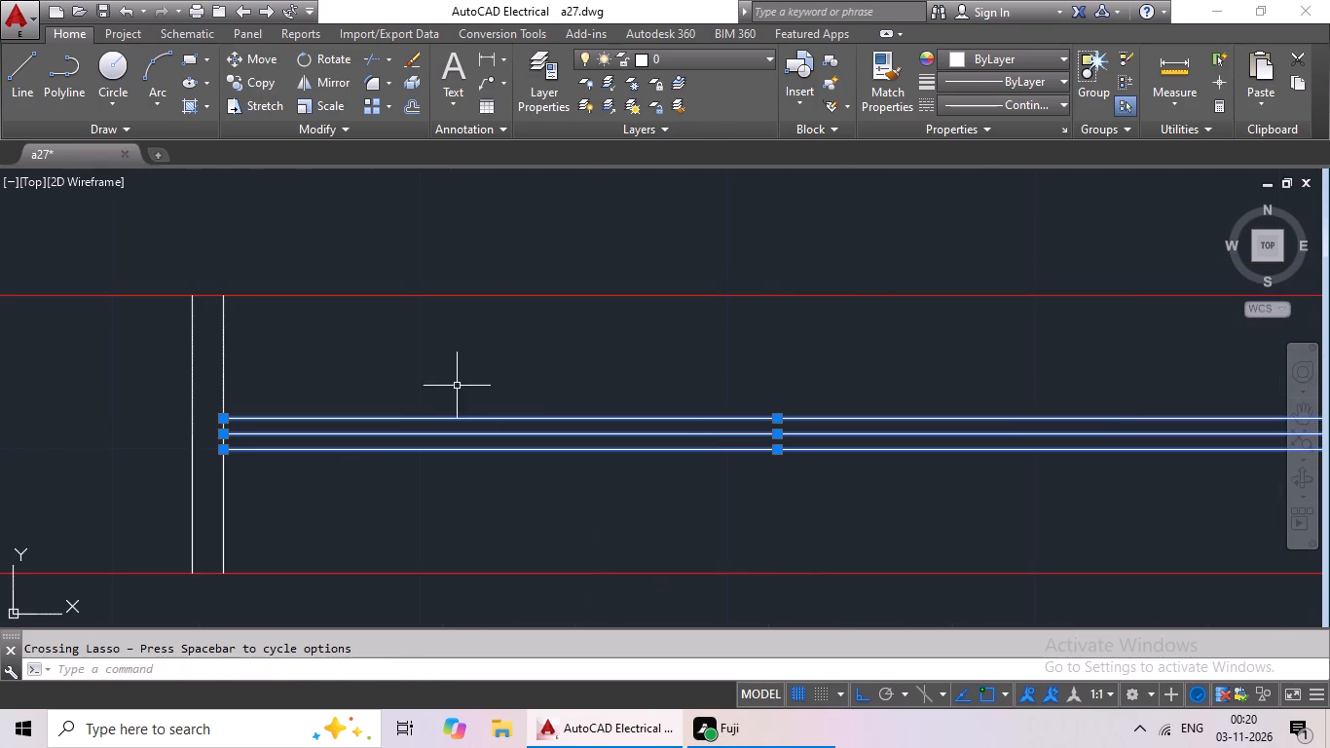
{"action": "left_click_drag", "start_coordinate": [435, 386], "coordinate": [19, 370]}
Add the glazing and jamb lines of the north wall window just east of the stair to the selection.
{"action": "scroll", "coordinate": [672, 433], "scroll_direction": "down", "scroll_amount": 4}
{"action": "middle_click_drag", "start_coordinate": [814, 548], "coordinate": [213, 548]}
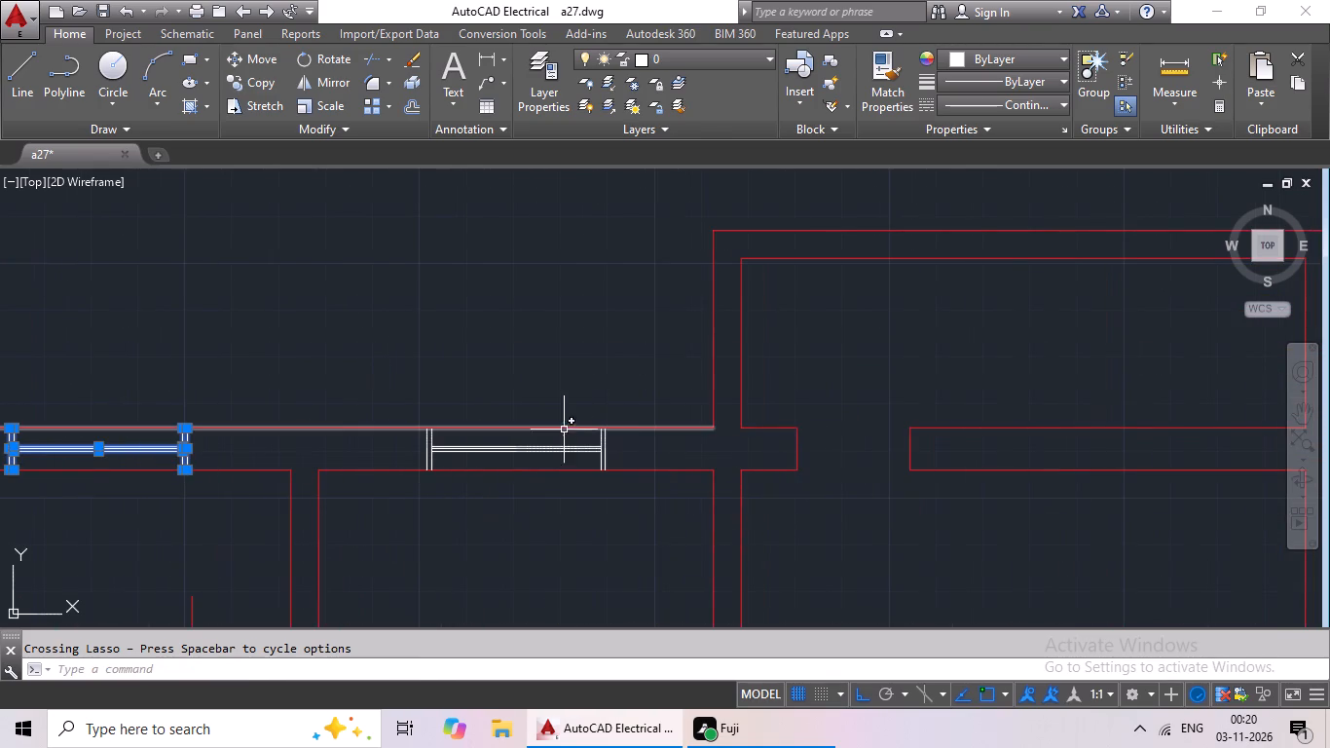
{"action": "scroll", "coordinate": [584, 469], "scroll_direction": "up", "scroll_amount": 5}
{"action": "middle_click_drag", "start_coordinate": [823, 353], "coordinate": [913, 517]}
{"action": "left_click_drag", "start_coordinate": [908, 365], "coordinate": [400, 346]}
{"action": "middle_click_drag", "start_coordinate": [379, 350], "coordinate": [1197, 432]}
{"action": "scroll", "coordinate": [521, 434], "scroll_direction": "down", "scroll_amount": 3}
{"action": "scroll", "coordinate": [298, 431], "scroll_direction": "up", "scroll_amount": 3}
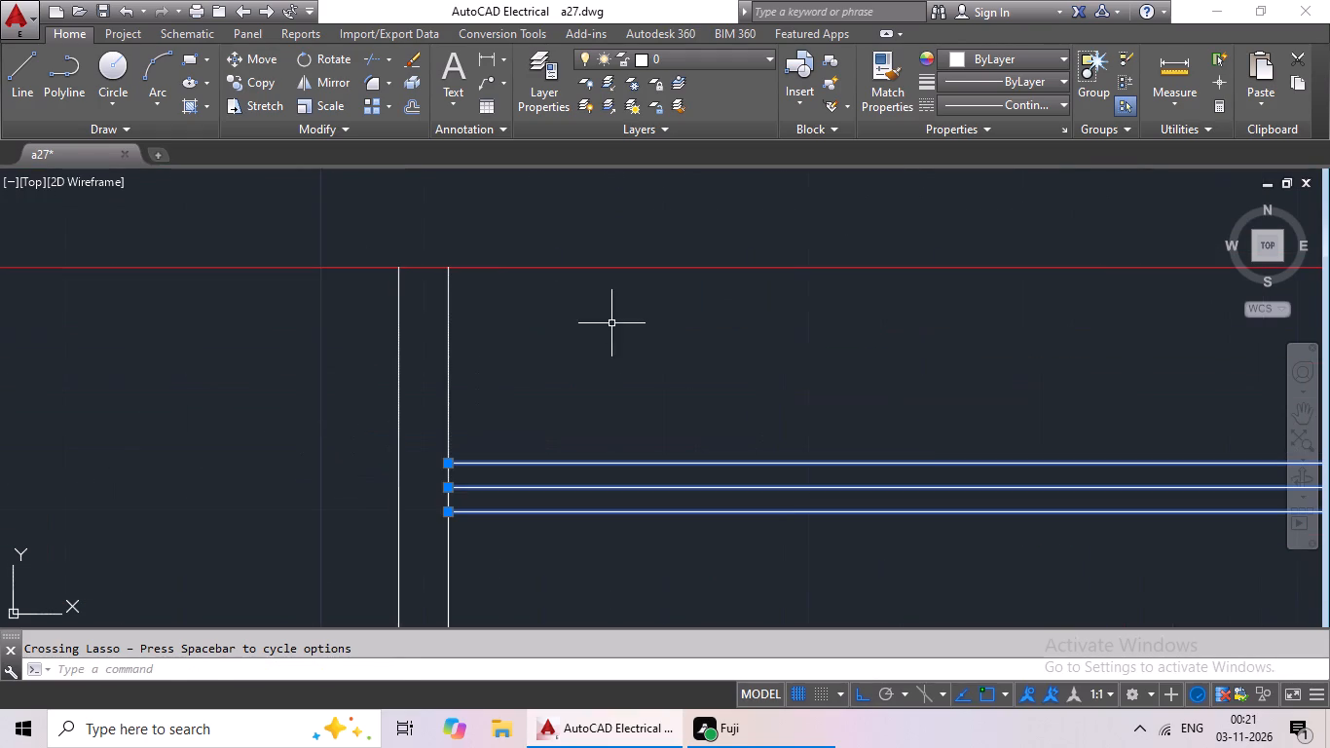
{"action": "left_click_drag", "start_coordinate": [613, 322], "coordinate": [269, 418]}
Add all lines of the northernmost window in the east outer wall to the selection.
{"action": "scroll", "coordinate": [514, 436], "scroll_direction": "down", "scroll_amount": 4}
{"action": "middle_click_drag", "start_coordinate": [667, 513], "coordinate": [641, 250]}
{"action": "scroll", "coordinate": [698, 328], "scroll_direction": "down", "scroll_amount": 2}
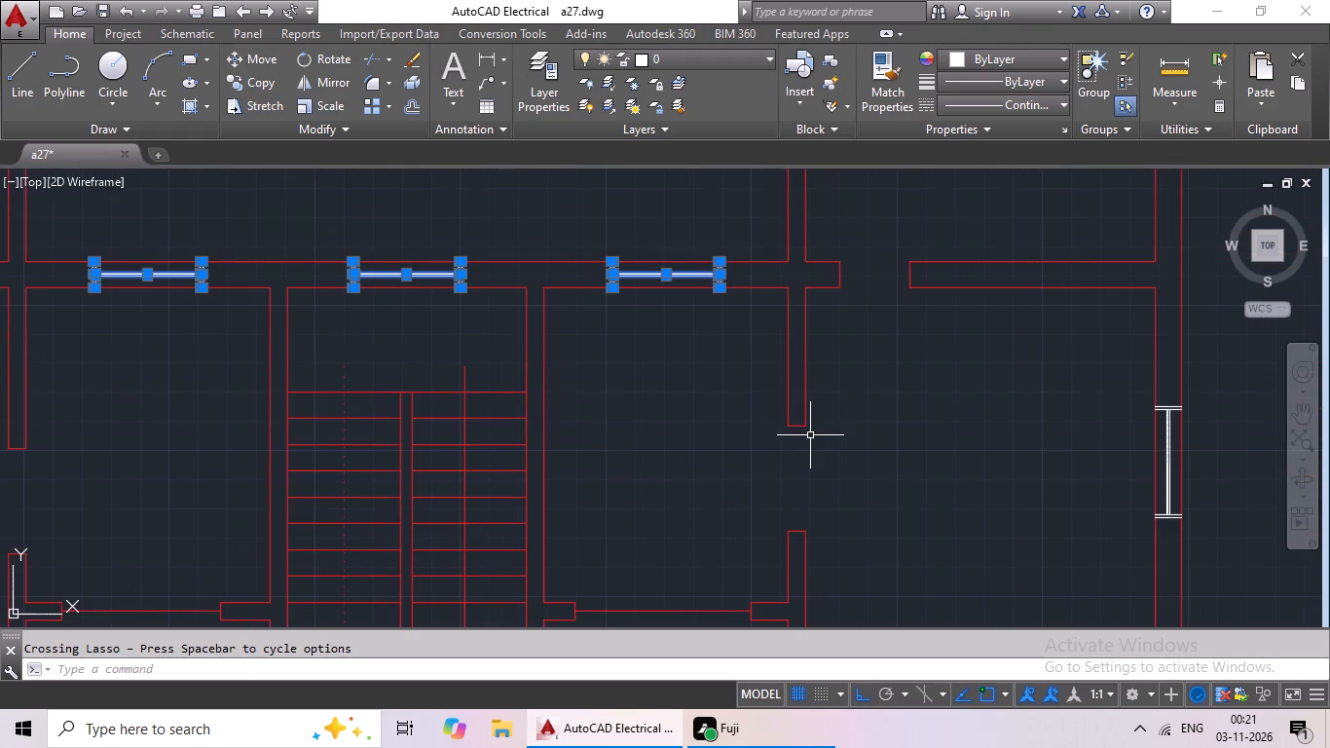
{"action": "middle_click_drag", "start_coordinate": [801, 432], "coordinate": [473, 348]}
{"action": "scroll", "coordinate": [864, 441], "scroll_direction": "up", "scroll_amount": 4}
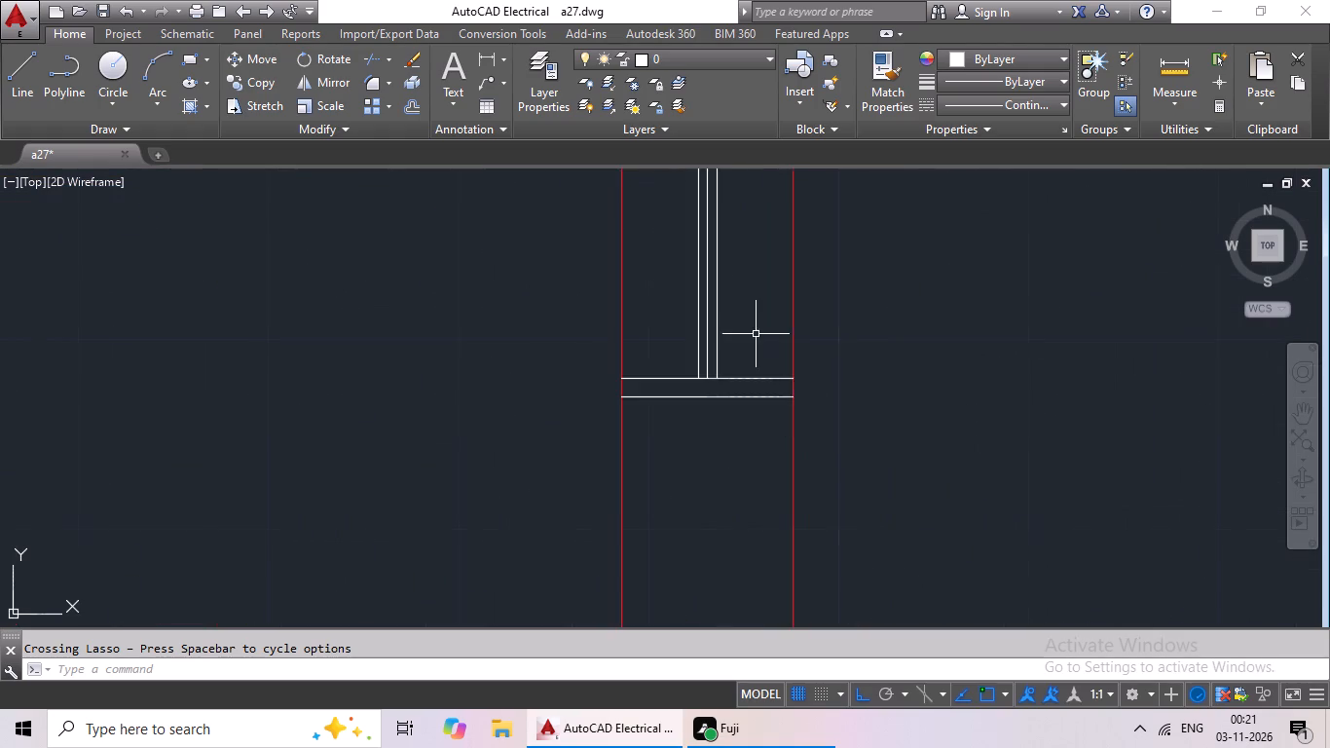
{"action": "scroll", "coordinate": [756, 334], "scroll_direction": "up", "scroll_amount": 2}
{"action": "left_click_drag", "start_coordinate": [758, 351], "coordinate": [550, 383]}
{"action": "middle_click_drag", "start_coordinate": [558, 369], "coordinate": [510, 744]}
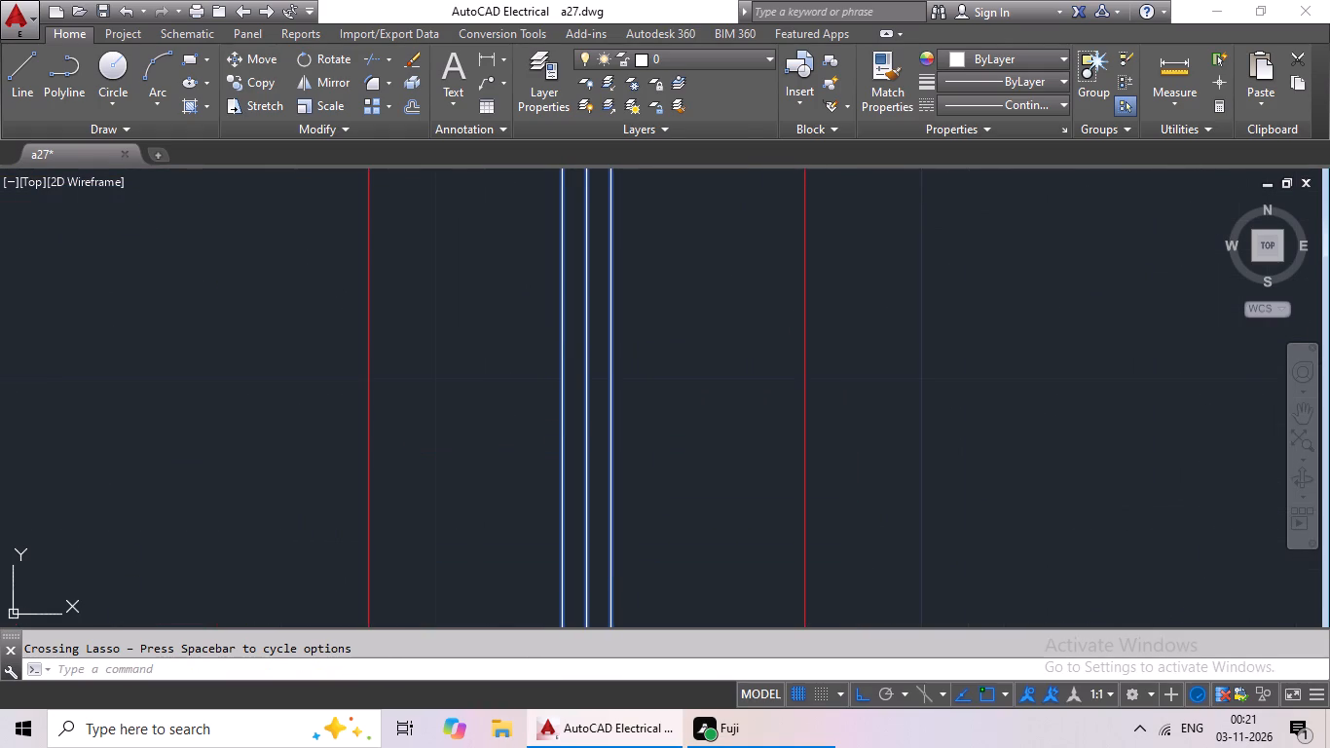
{"action": "scroll", "coordinate": [507, 643], "scroll_direction": "down", "scroll_amount": 2}
{"action": "scroll", "coordinate": [642, 339], "scroll_direction": "down", "scroll_amount": 3}
{"action": "middle_click_drag", "start_coordinate": [648, 348], "coordinate": [577, 706]}
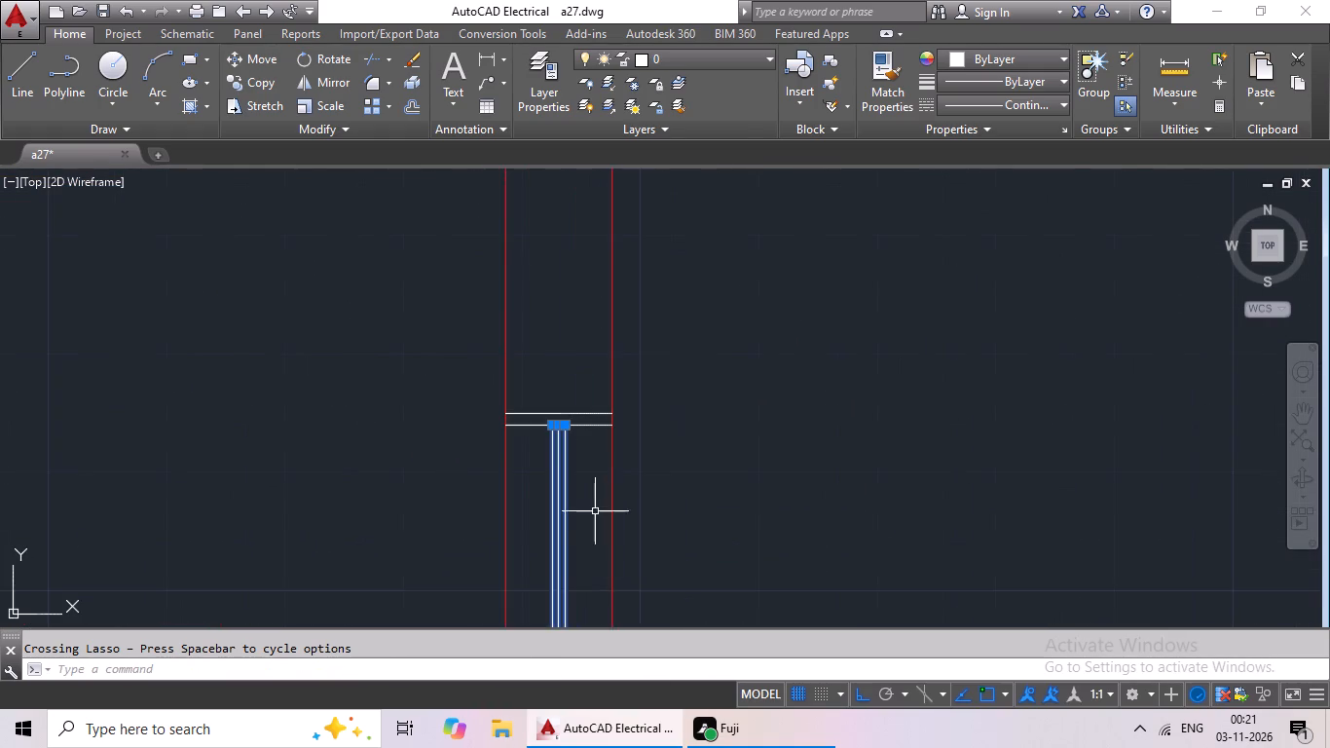
{"action": "scroll", "coordinate": [587, 409], "scroll_direction": "up", "scroll_amount": 4}
{"action": "left_click_drag", "start_coordinate": [601, 389], "coordinate": [480, 588]}
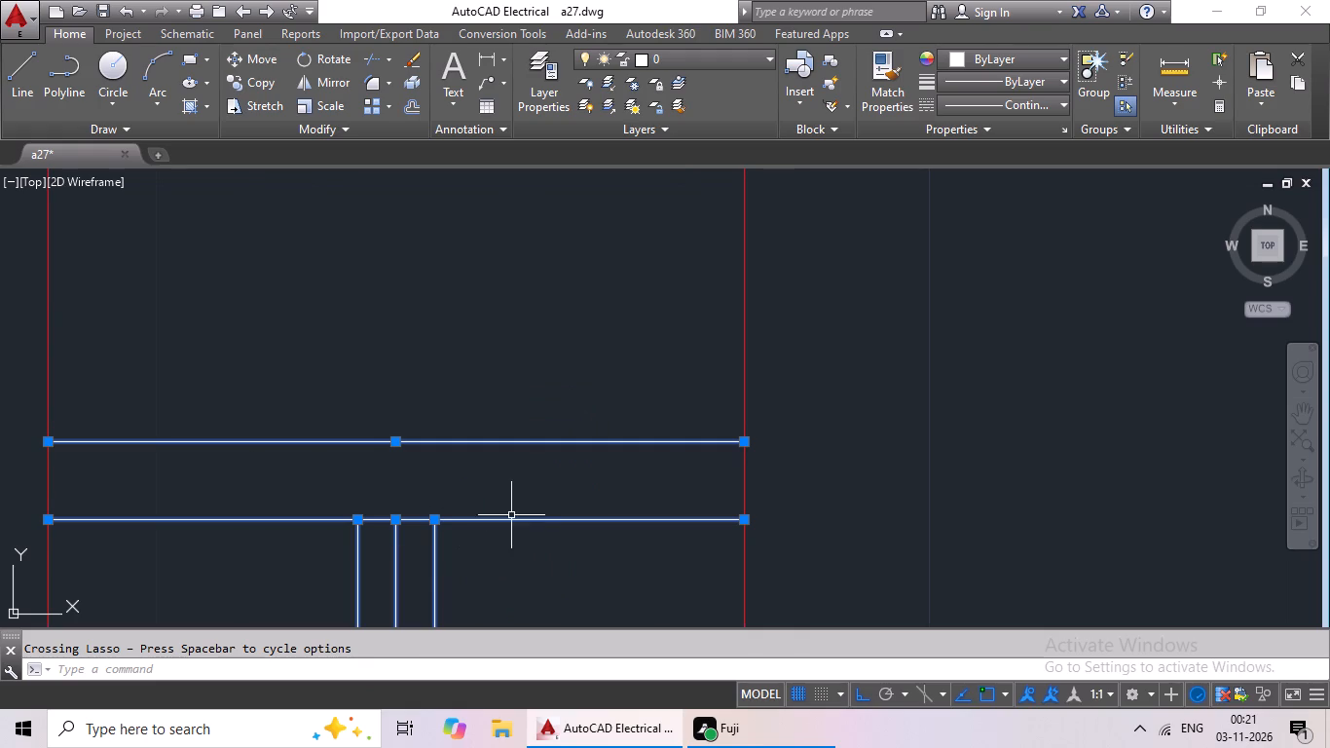
Add all lines of the window in the short inner wall beside the east outer wall to the selection.
{"action": "scroll", "coordinate": [560, 465], "scroll_direction": "down", "scroll_amount": 4}
{"action": "middle_click_drag", "start_coordinate": [536, 508], "coordinate": [587, 220]}
{"action": "scroll", "coordinate": [559, 337], "scroll_direction": "down", "scroll_amount": 2}
{"action": "middle_click_drag", "start_coordinate": [449, 483], "coordinate": [461, 430]}
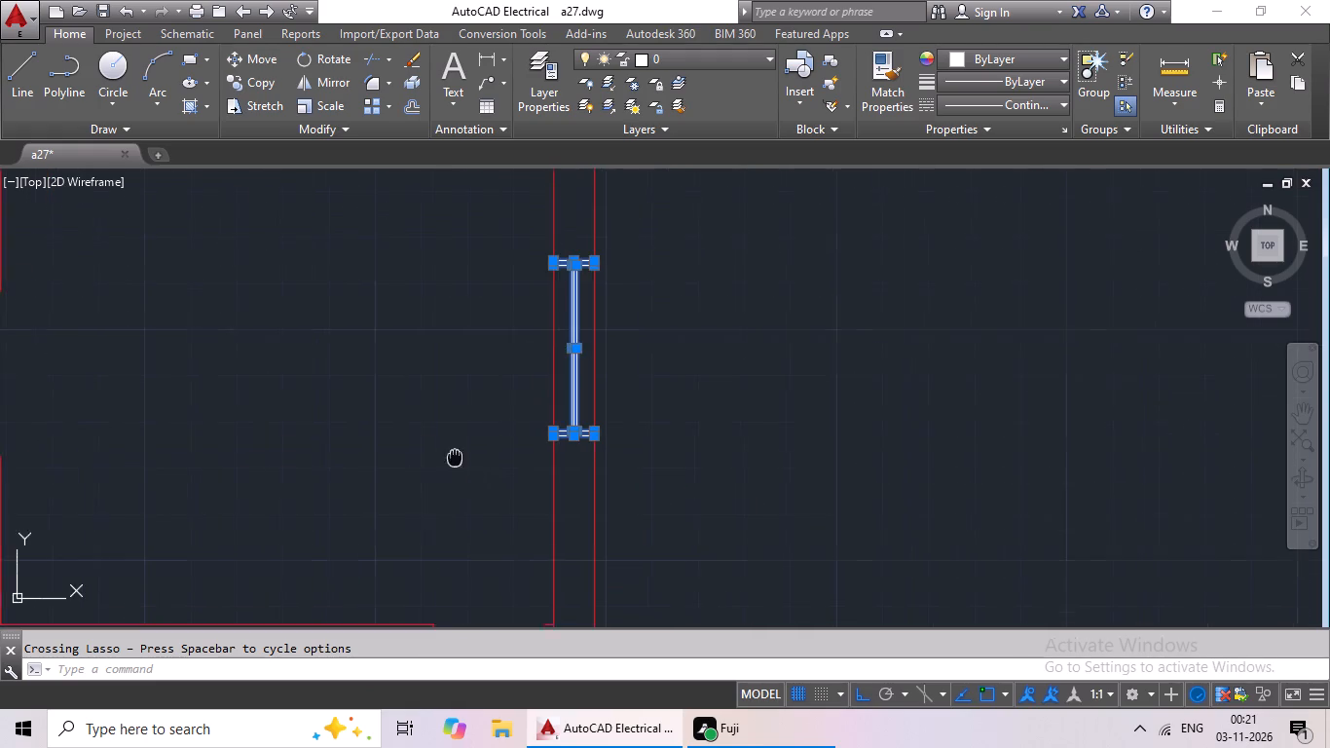
{"action": "middle_click_drag", "start_coordinate": [461, 430], "coordinate": [482, 233]}
{"action": "middle_click_drag", "start_coordinate": [469, 384], "coordinate": [519, 254]}
{"action": "scroll", "coordinate": [478, 452], "scroll_direction": "up", "scroll_amount": 4}
{"action": "scroll", "coordinate": [657, 564], "scroll_direction": "up", "scroll_amount": 1}
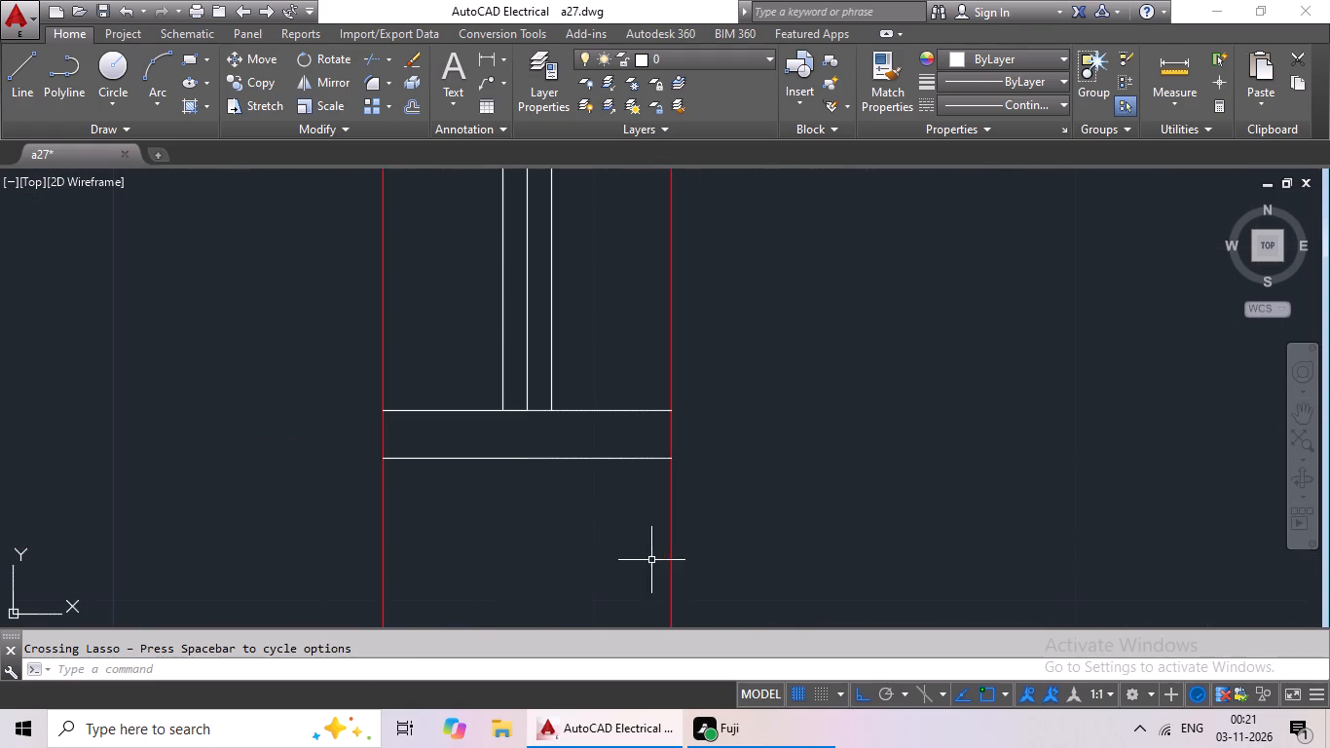
{"action": "left_click_drag", "start_coordinate": [655, 301], "coordinate": [484, 308]}
{"action": "middle_click_drag", "start_coordinate": [475, 281], "coordinate": [458, 657]}
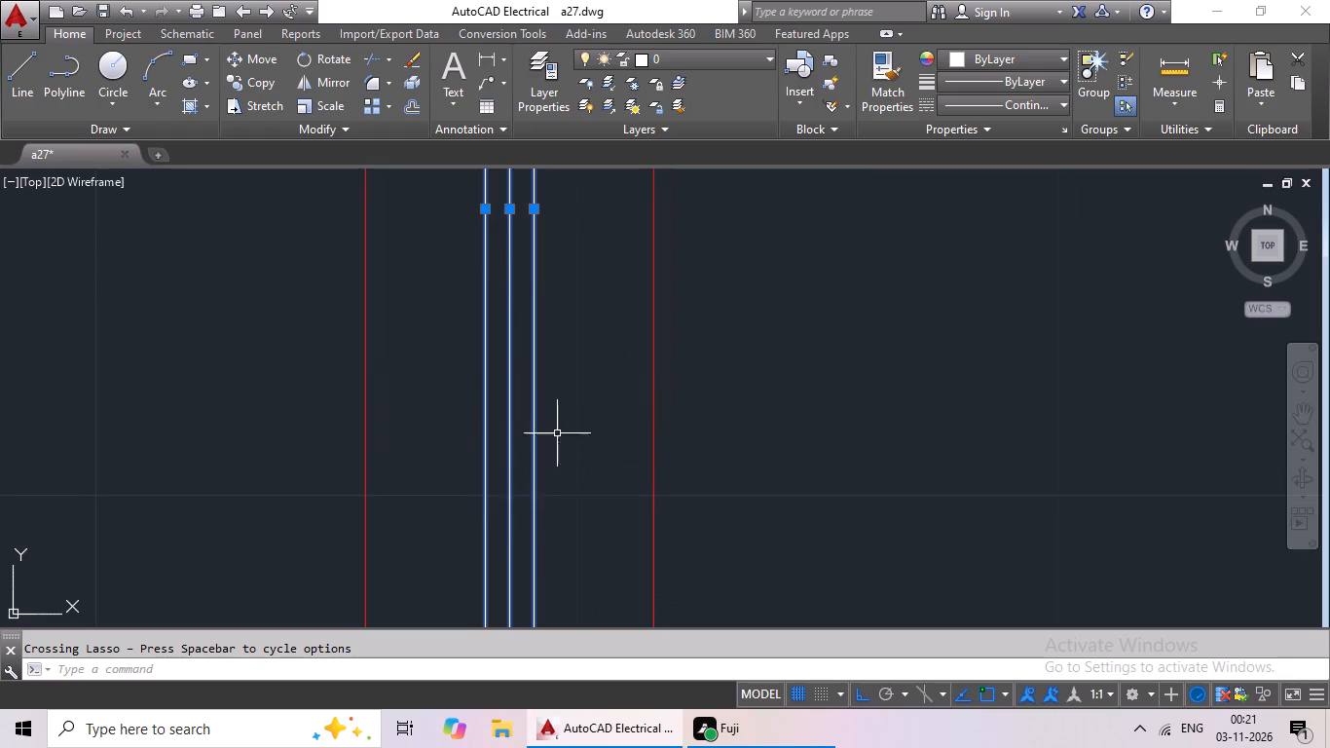
{"action": "scroll", "coordinate": [558, 430], "scroll_direction": "down", "scroll_amount": 2}
{"action": "middle_click_drag", "start_coordinate": [571, 393], "coordinate": [496, 654]}
{"action": "scroll", "coordinate": [457, 332], "scroll_direction": "up", "scroll_amount": 3}
{"action": "left_click_drag", "start_coordinate": [470, 354], "coordinate": [330, 554]}
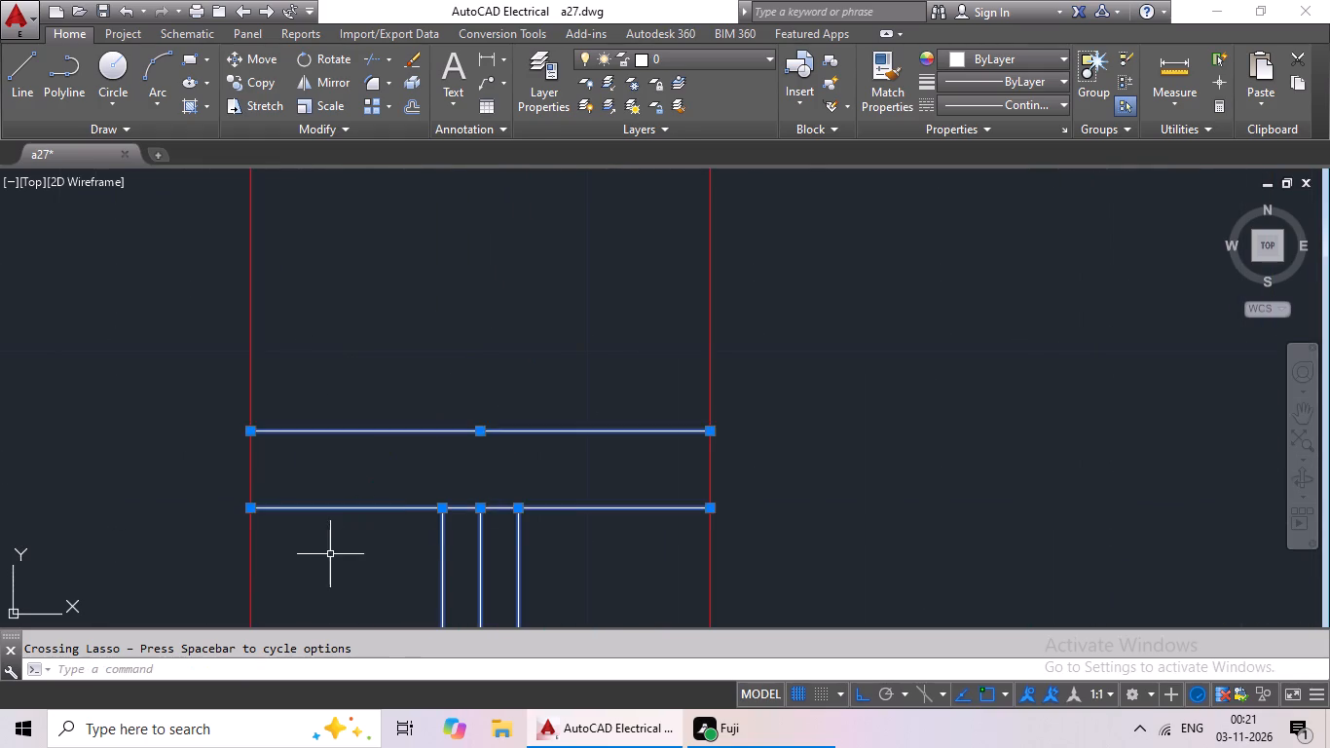
Add all lines of the second window from the north in the east outer wall to the selection.
{"action": "scroll", "coordinate": [411, 499], "scroll_direction": "down", "scroll_amount": 3}
{"action": "middle_click_drag", "start_coordinate": [398, 542], "coordinate": [527, 253]}
{"action": "scroll", "coordinate": [412, 356], "scroll_direction": "down", "scroll_amount": 2}
{"action": "scroll", "coordinate": [311, 478], "scroll_direction": "down", "scroll_amount": 2}
{"action": "middle_click_drag", "start_coordinate": [308, 488], "coordinate": [500, 353]}
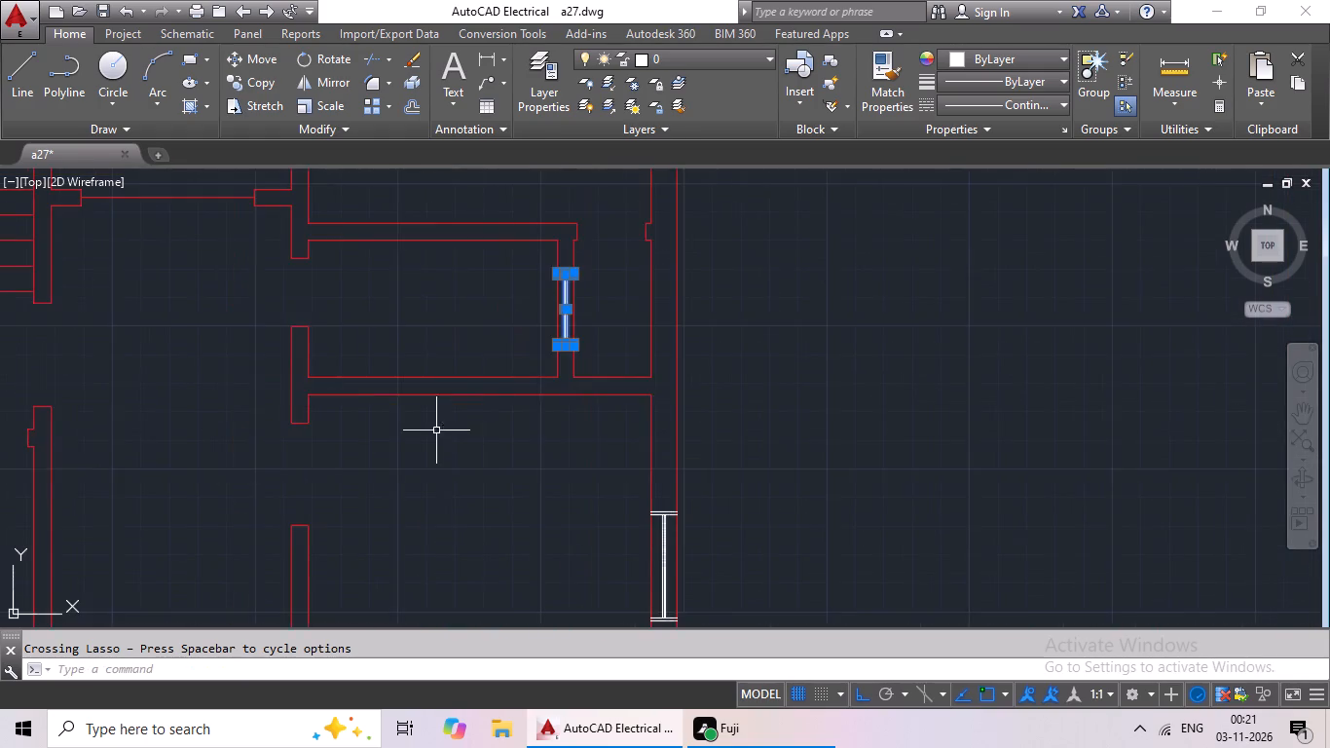
{"action": "scroll", "coordinate": [436, 438], "scroll_direction": "down", "scroll_amount": 1}
{"action": "middle_click_drag", "start_coordinate": [429, 467], "coordinate": [358, 239]}
{"action": "scroll", "coordinate": [508, 323], "scroll_direction": "up", "scroll_amount": 7}
{"action": "left_click_drag", "start_coordinate": [510, 281], "coordinate": [351, 294]}
{"action": "middle_click_drag", "start_coordinate": [353, 315], "coordinate": [399, 738]}
{"action": "scroll", "coordinate": [568, 508], "scroll_direction": "down", "scroll_amount": 1}
{"action": "middle_click_drag", "start_coordinate": [571, 505], "coordinate": [464, 747]}
{"action": "middle_click_drag", "start_coordinate": [444, 417], "coordinate": [444, 700]}
{"action": "scroll", "coordinate": [474, 447], "scroll_direction": "down", "scroll_amount": 2}
{"action": "middle_click_drag", "start_coordinate": [471, 509], "coordinate": [460, 575]}
{"action": "scroll", "coordinate": [466, 436], "scroll_direction": "up", "scroll_amount": 3}
{"action": "middle_click_drag", "start_coordinate": [467, 438], "coordinate": [459, 568]}
{"action": "left_click_drag", "start_coordinate": [456, 304], "coordinate": [355, 544]}
{"action": "left_click", "coordinate": [355, 544]}
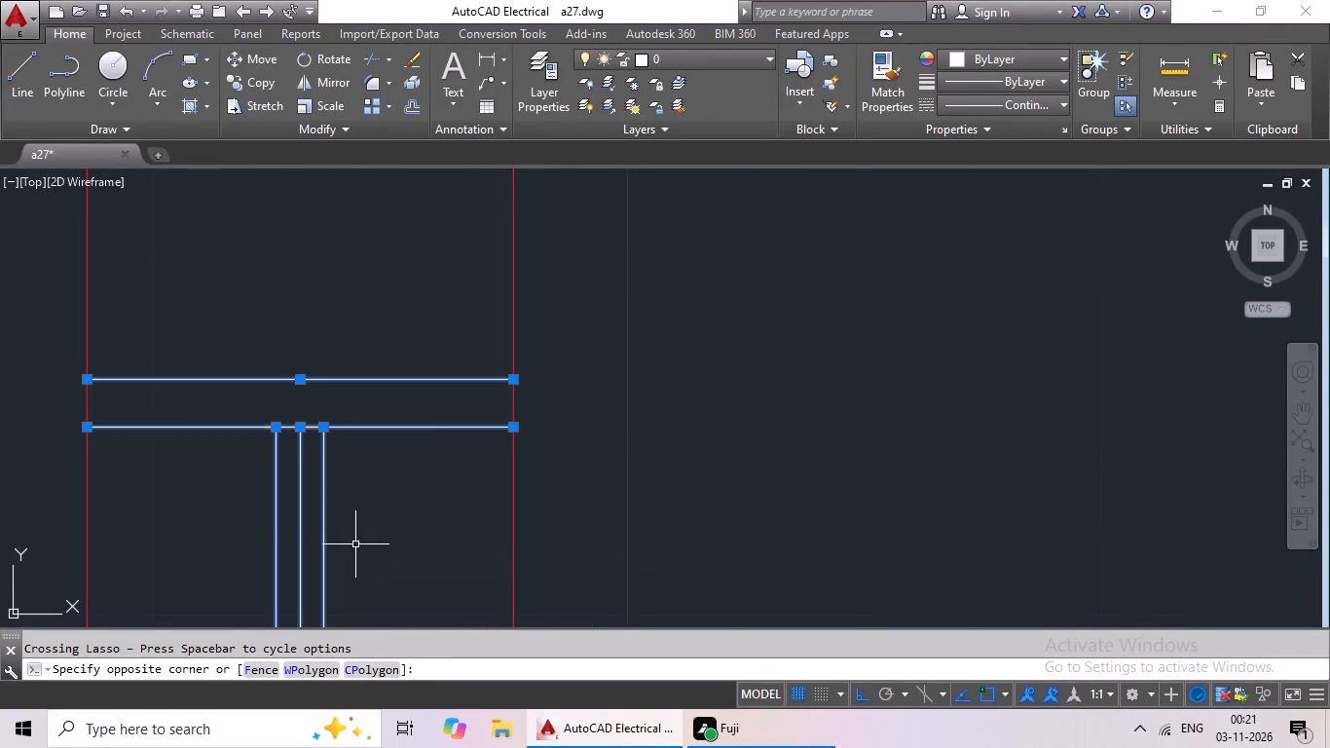
Add all lines of the third window from the north in the east outer wall to the selection.
{"action": "scroll", "coordinate": [492, 439], "scroll_direction": "down", "scroll_amount": 5}
{"action": "middle_click_drag", "start_coordinate": [516, 489], "coordinate": [524, 288]}
{"action": "middle_click_drag", "start_coordinate": [548, 517], "coordinate": [590, 314]}
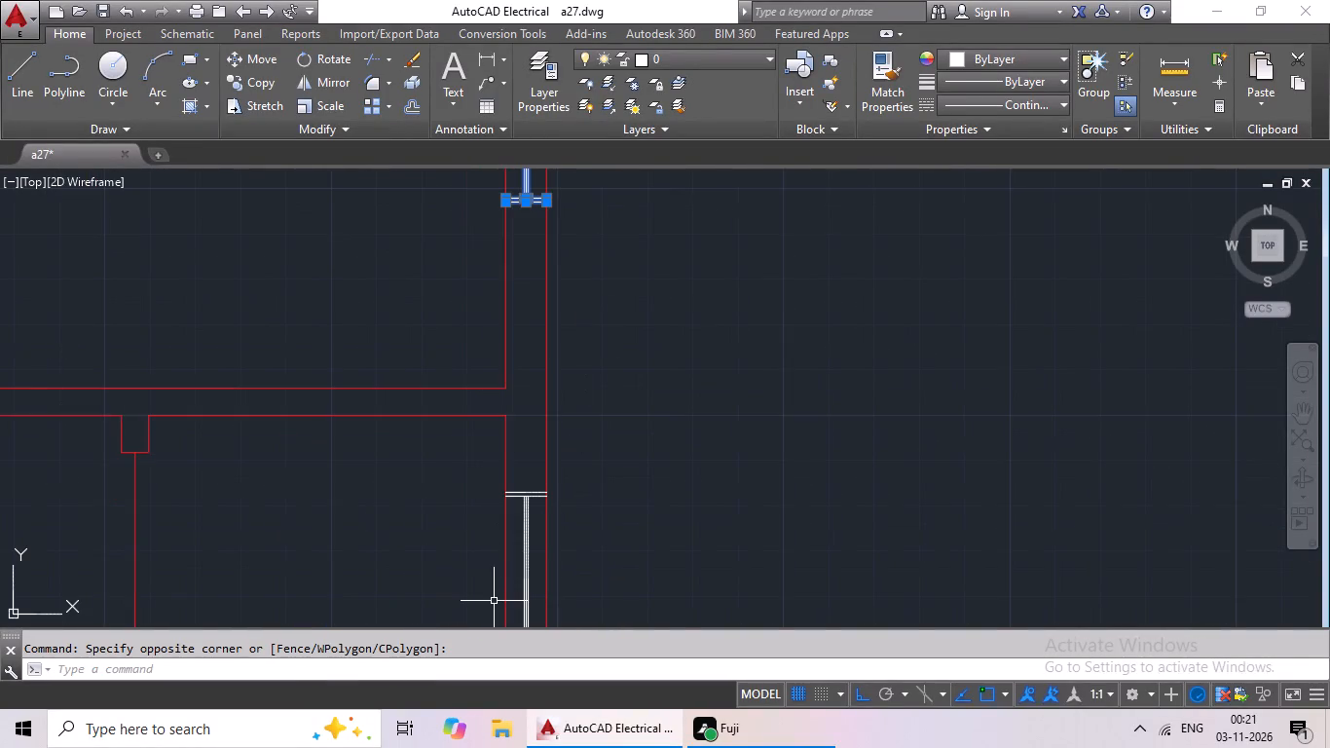
{"action": "scroll", "coordinate": [513, 592], "scroll_direction": "up", "scroll_amount": 3}
{"action": "middle_click_drag", "start_coordinate": [606, 541], "coordinate": [614, 336]}
{"action": "middle_click_drag", "start_coordinate": [586, 484], "coordinate": [591, 377]}
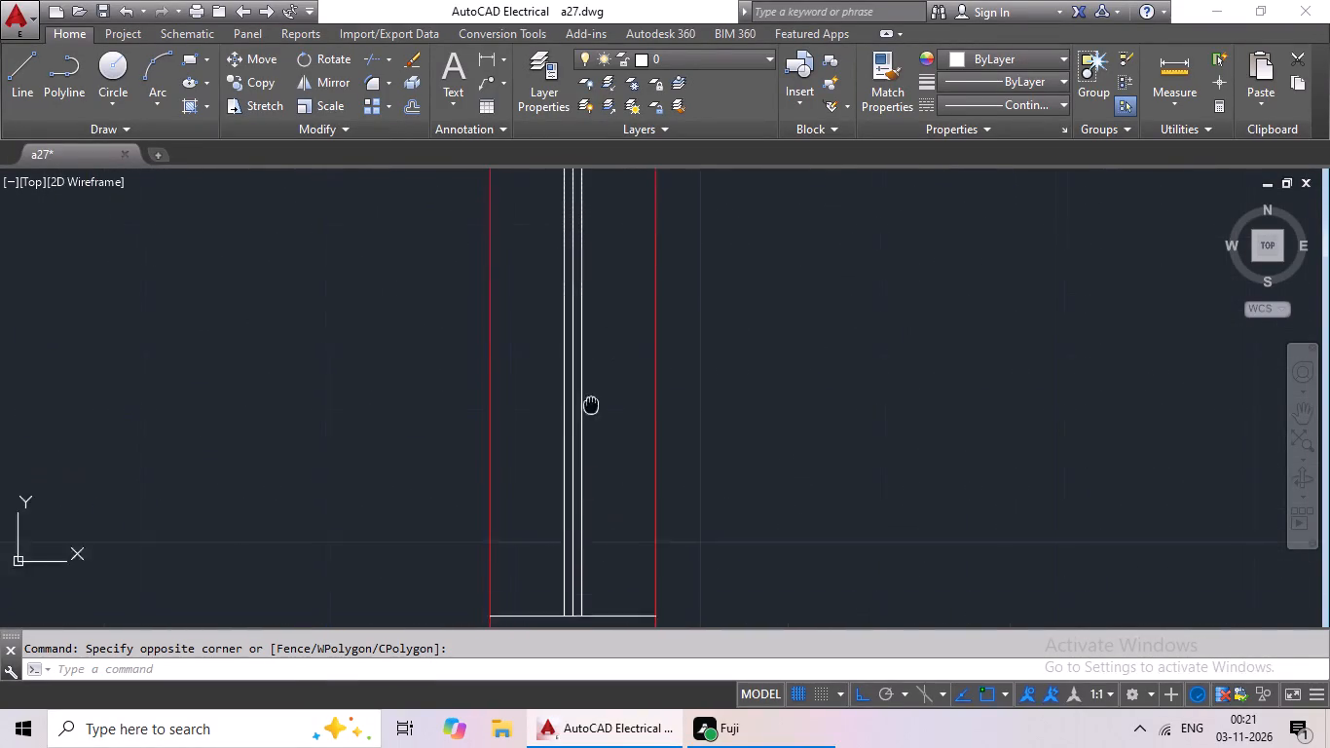
{"action": "middle_click_drag", "start_coordinate": [591, 377], "coordinate": [591, 290]}
{"action": "left_click_drag", "start_coordinate": [608, 396], "coordinate": [555, 459]}
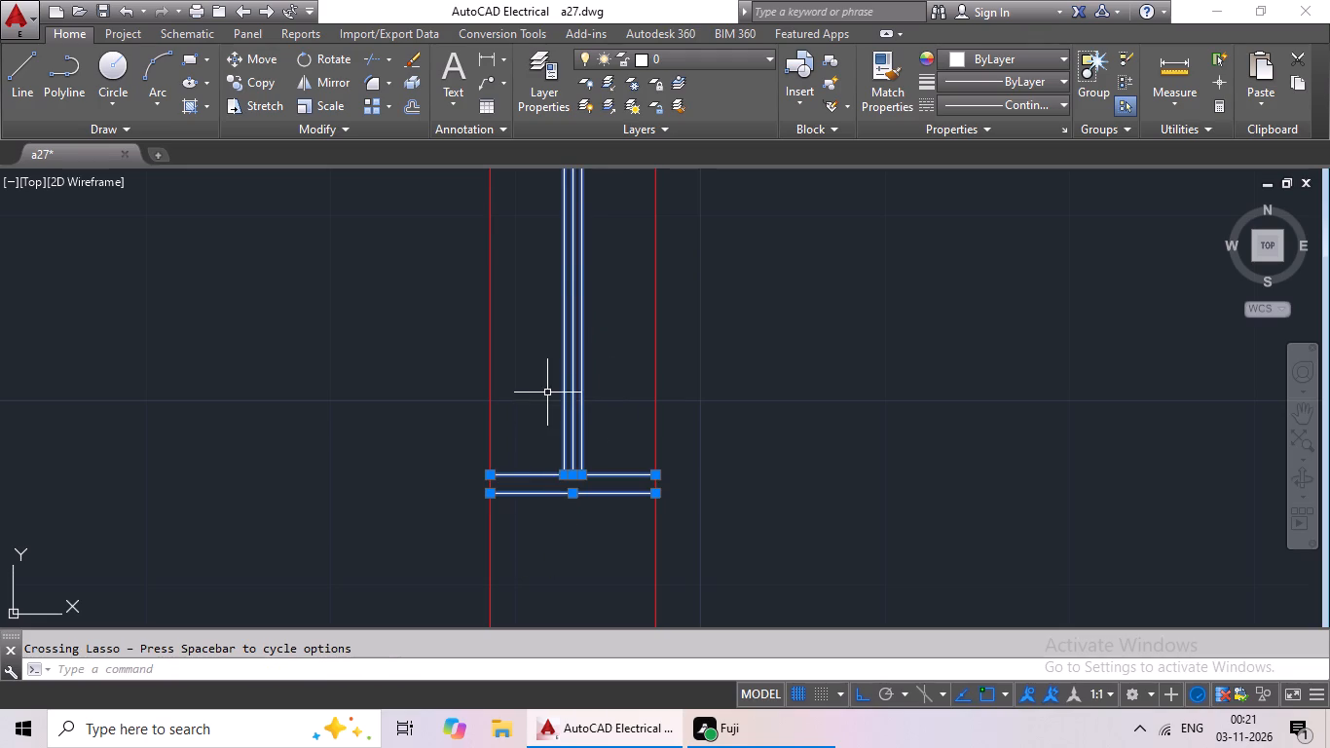
{"action": "middle_click_drag", "start_coordinate": [545, 404], "coordinate": [428, 746]}
{"action": "left_click_drag", "start_coordinate": [505, 220], "coordinate": [476, 345]}
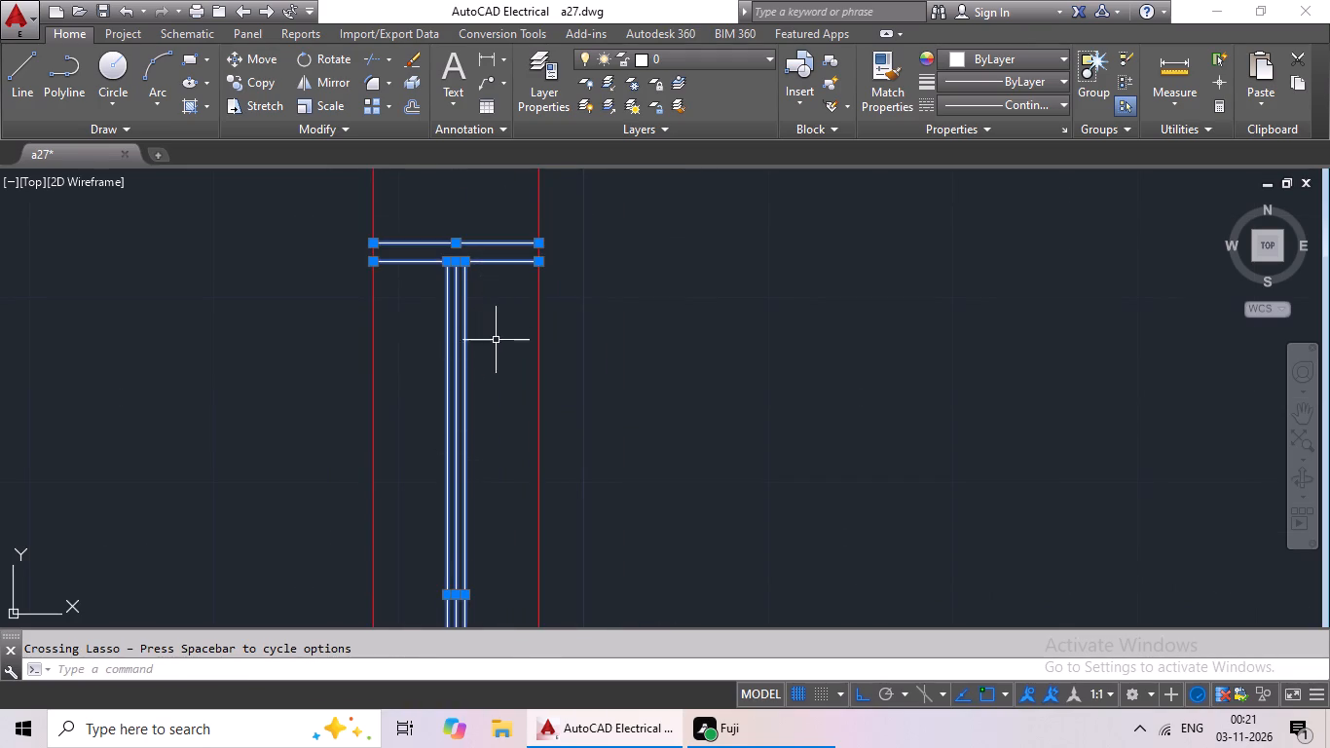
Add all lines of the east outer wall window just north of the southeast projection to the selection.
{"action": "scroll", "coordinate": [508, 336], "scroll_direction": "down", "scroll_amount": 5}
{"action": "scroll", "coordinate": [468, 480], "scroll_direction": "up", "scroll_amount": 3}
{"action": "middle_click_drag", "start_coordinate": [475, 488], "coordinate": [470, 397]}
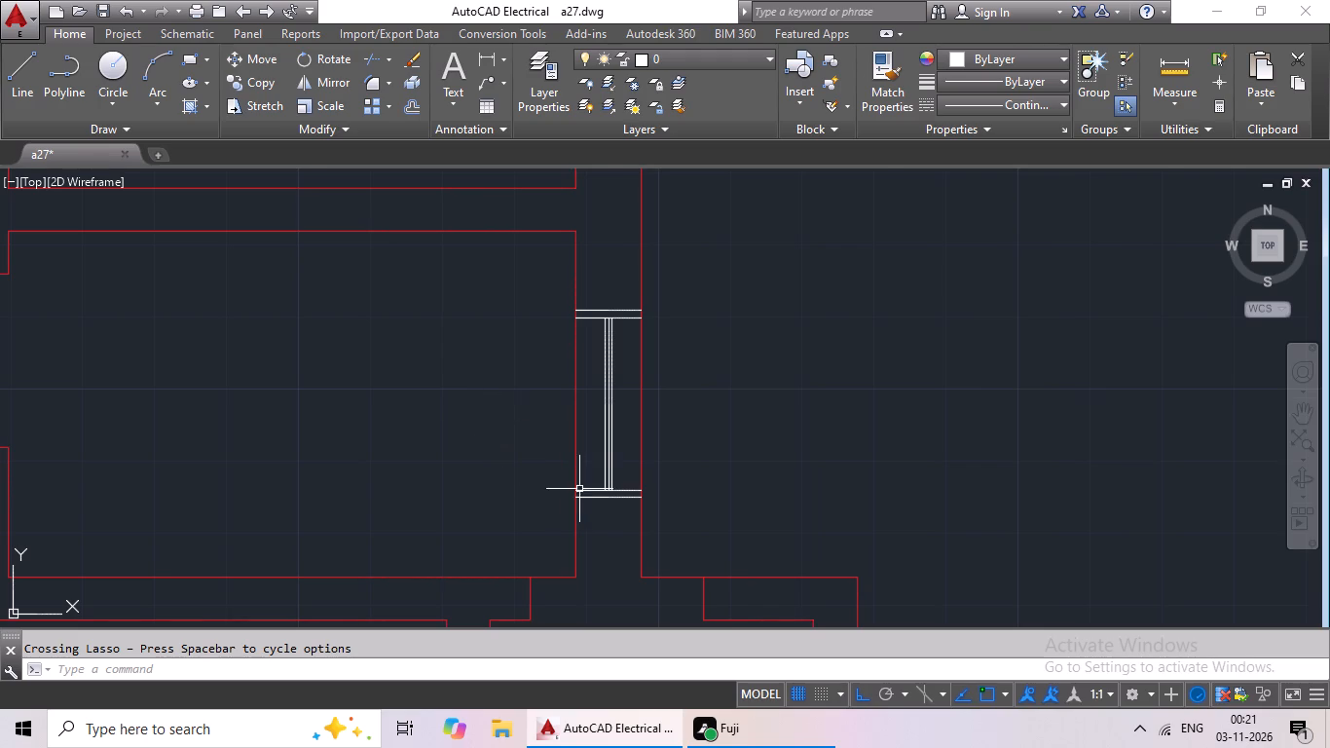
{"action": "scroll", "coordinate": [664, 506], "scroll_direction": "up", "scroll_amount": 2}
{"action": "left_click_drag", "start_coordinate": [574, 399], "coordinate": [525, 529]}
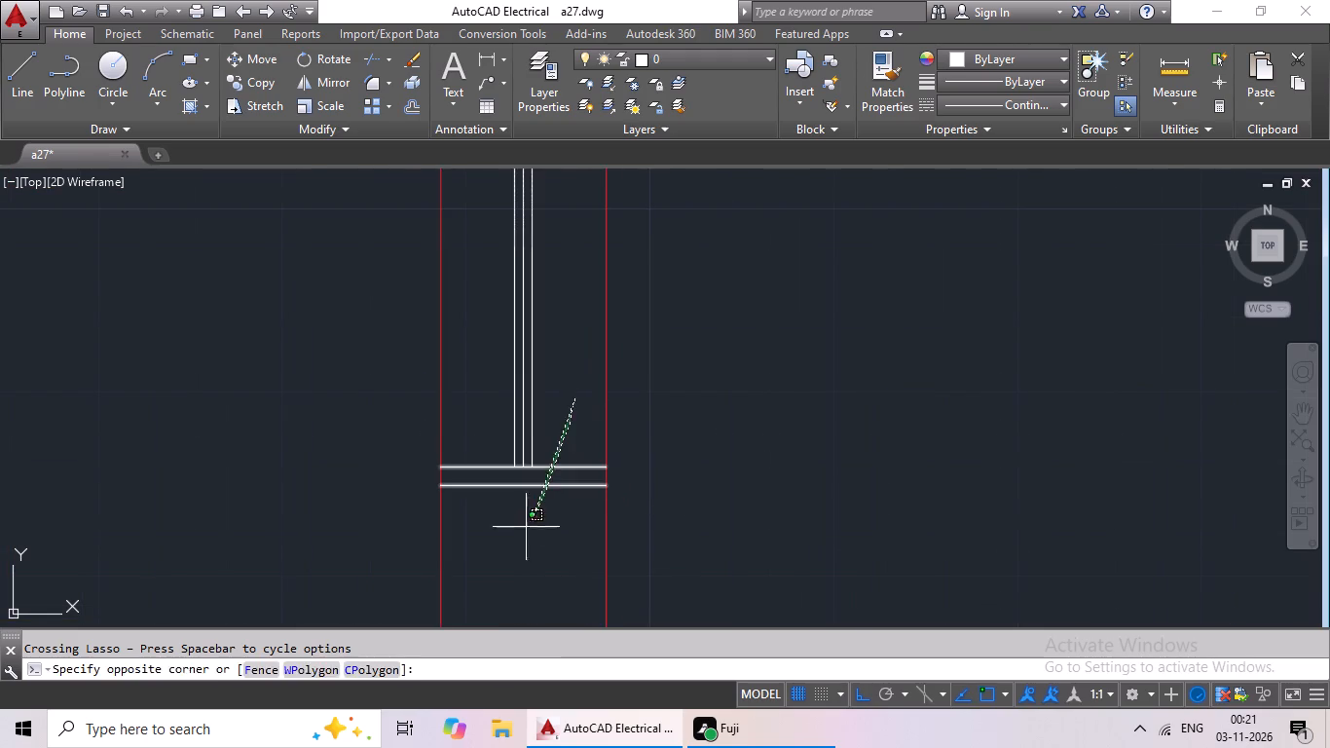
{"action": "left_click_drag", "start_coordinate": [525, 529], "coordinate": [487, 412]}
{"action": "middle_click_drag", "start_coordinate": [484, 362], "coordinate": [448, 608]}
{"action": "left_click_drag", "start_coordinate": [494, 222], "coordinate": [445, 284]}
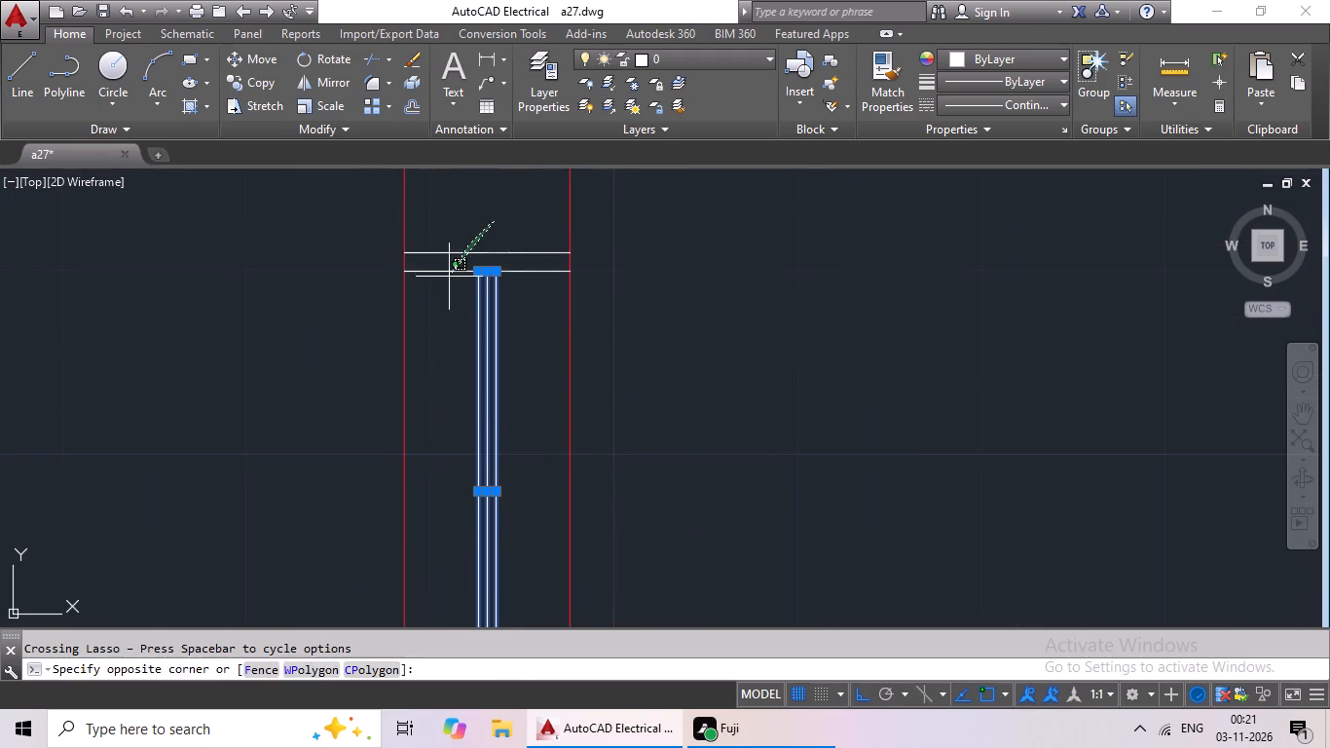
{"action": "left_click_drag", "start_coordinate": [445, 284], "coordinate": [439, 308]}
Add all lines of the window in the southeast room's inner wall, parallel to the east outer wall, to the selection.
{"action": "scroll", "coordinate": [439, 308], "scroll_direction": "down", "scroll_amount": 3}
{"action": "middle_click_drag", "start_coordinate": [384, 400], "coordinate": [441, 240]}
{"action": "scroll", "coordinate": [440, 289], "scroll_direction": "down", "scroll_amount": 2}
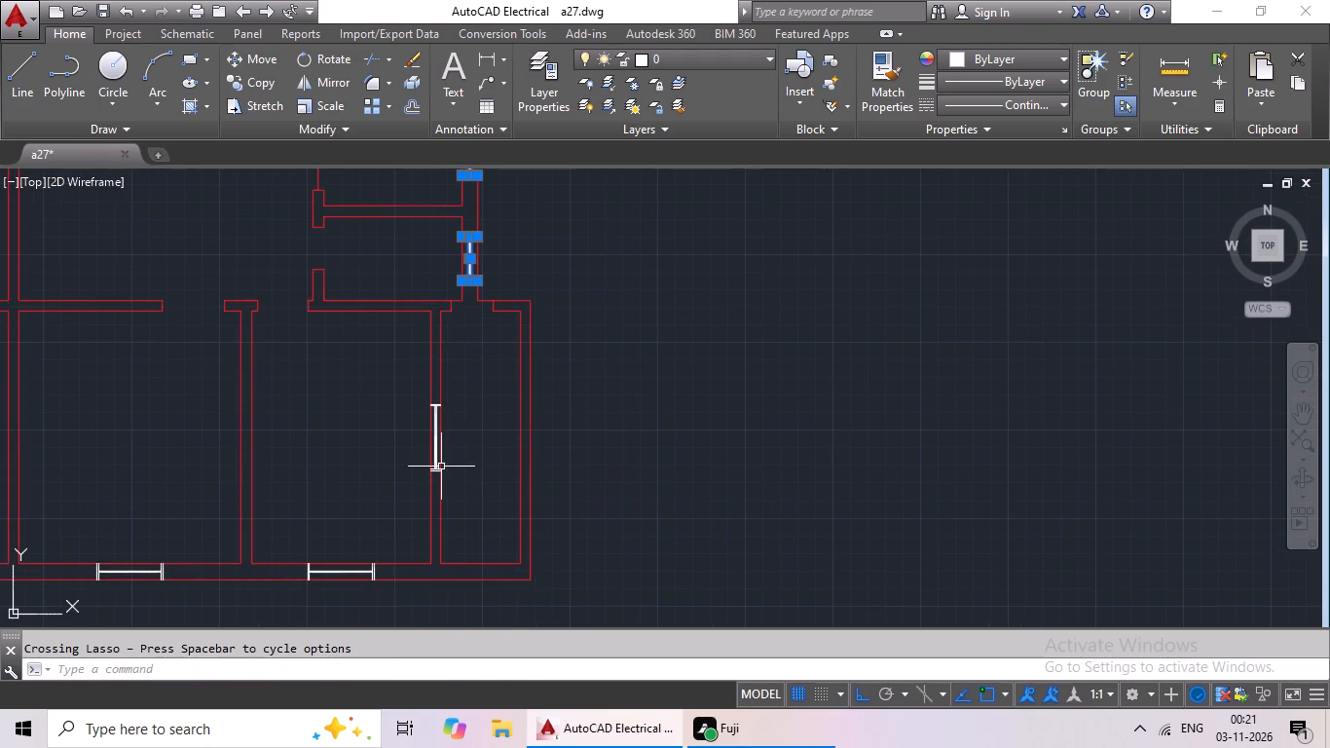
{"action": "scroll", "coordinate": [436, 475], "scroll_direction": "up", "scroll_amount": 7}
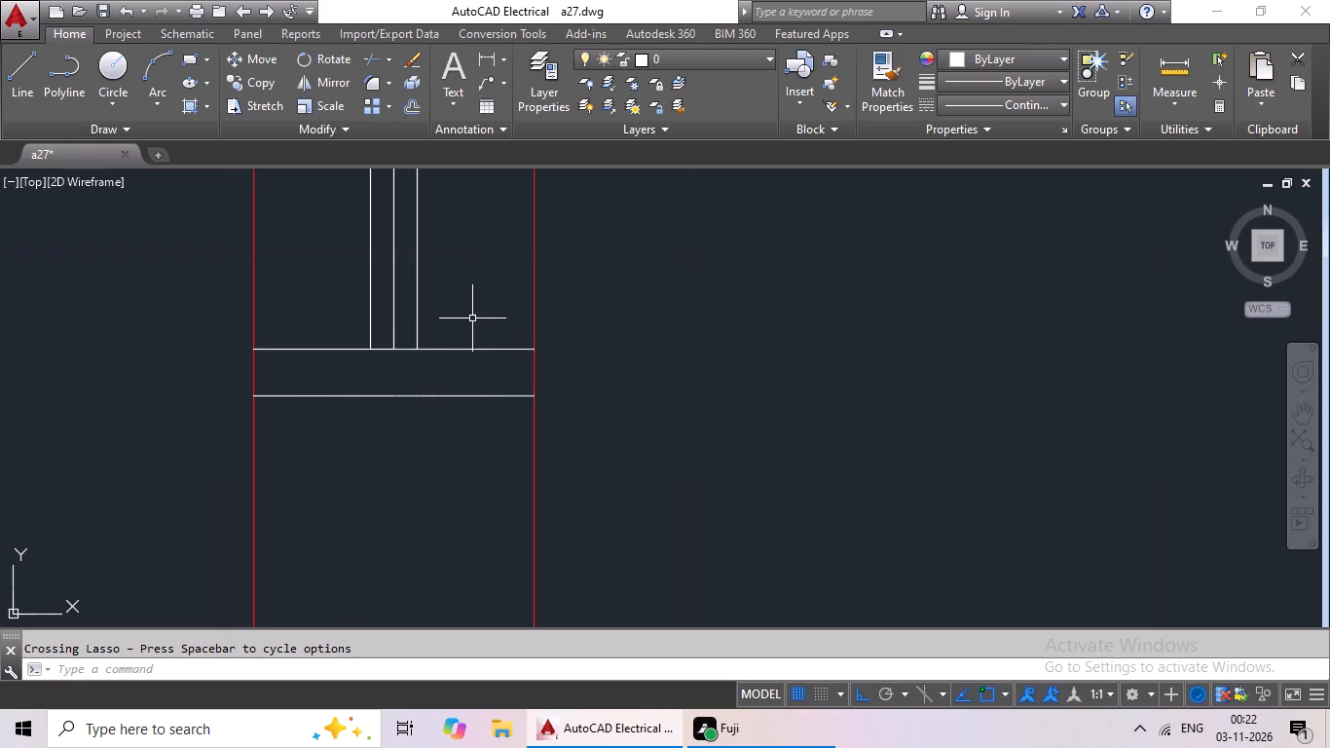
{"action": "left_click_drag", "start_coordinate": [472, 322], "coordinate": [328, 325]}
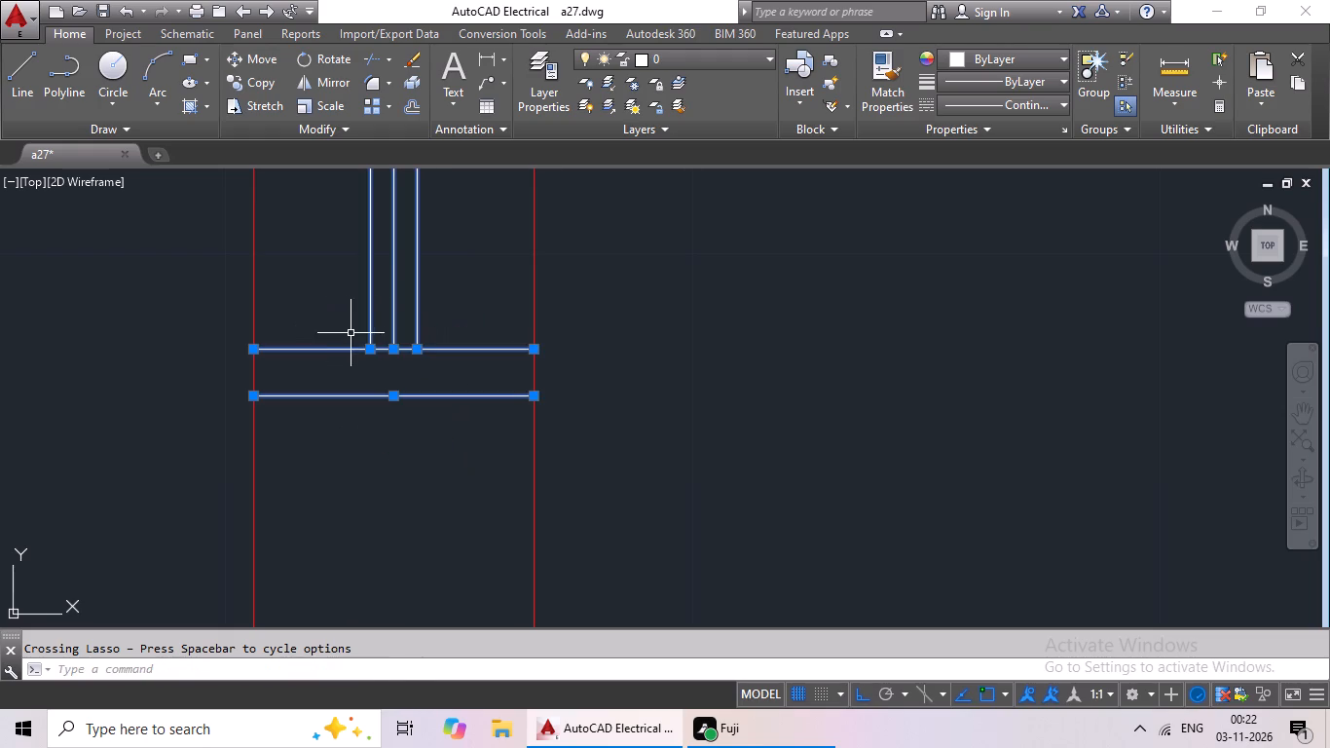
{"action": "middle_click_drag", "start_coordinate": [432, 288], "coordinate": [388, 567]}
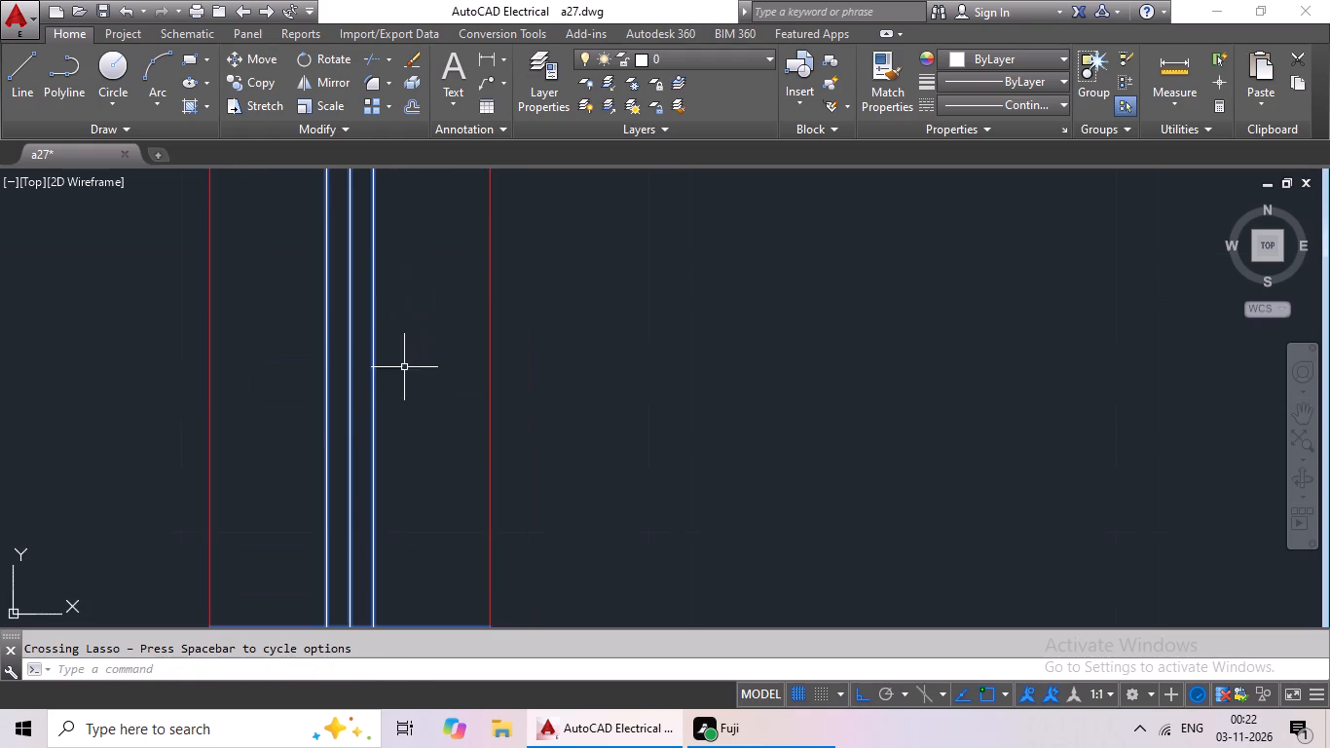
{"action": "scroll", "coordinate": [405, 360], "scroll_direction": "down", "scroll_amount": 1}
{"action": "middle_click_drag", "start_coordinate": [405, 359], "coordinate": [389, 437]}
{"action": "middle_click_drag", "start_coordinate": [394, 415], "coordinate": [413, 349]}
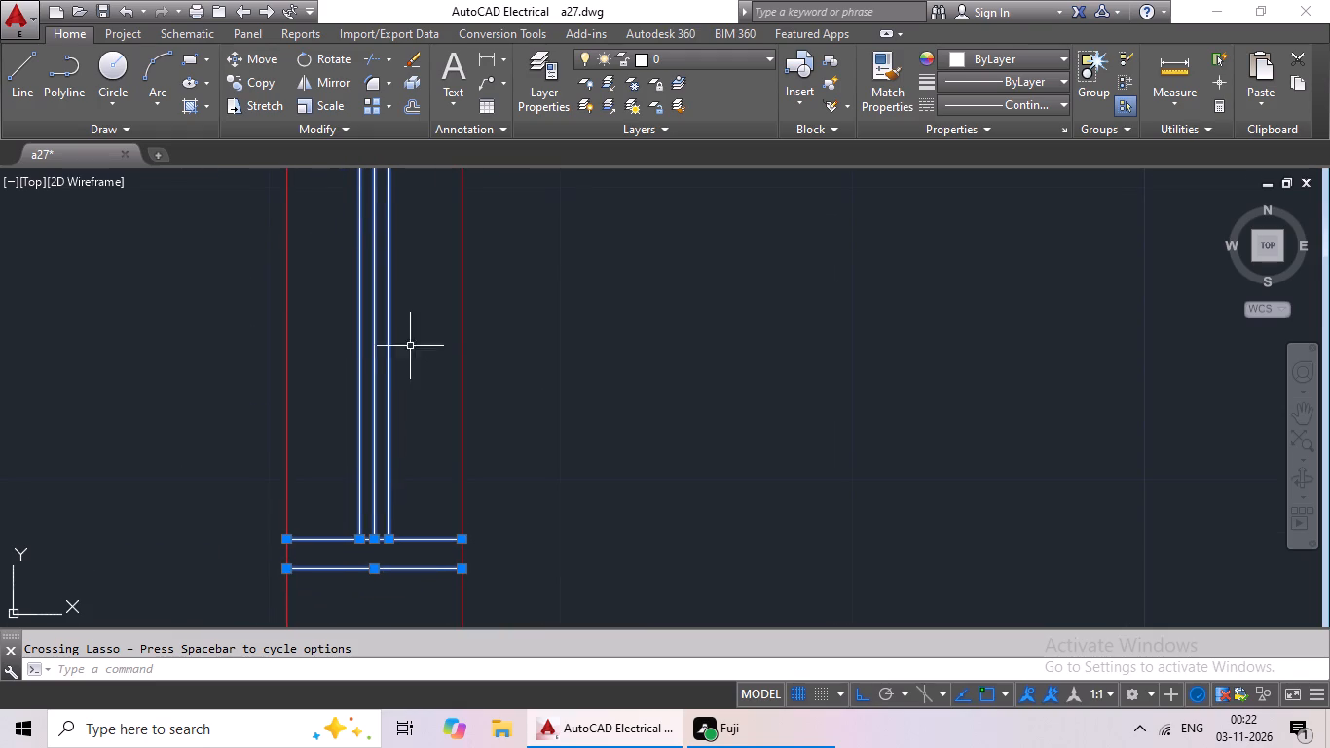
{"action": "scroll", "coordinate": [441, 285], "scroll_direction": "down", "scroll_amount": 3}
{"action": "middle_click_drag", "start_coordinate": [439, 291], "coordinate": [400, 465]}
{"action": "scroll", "coordinate": [400, 465], "scroll_direction": "up", "scroll_amount": 1}
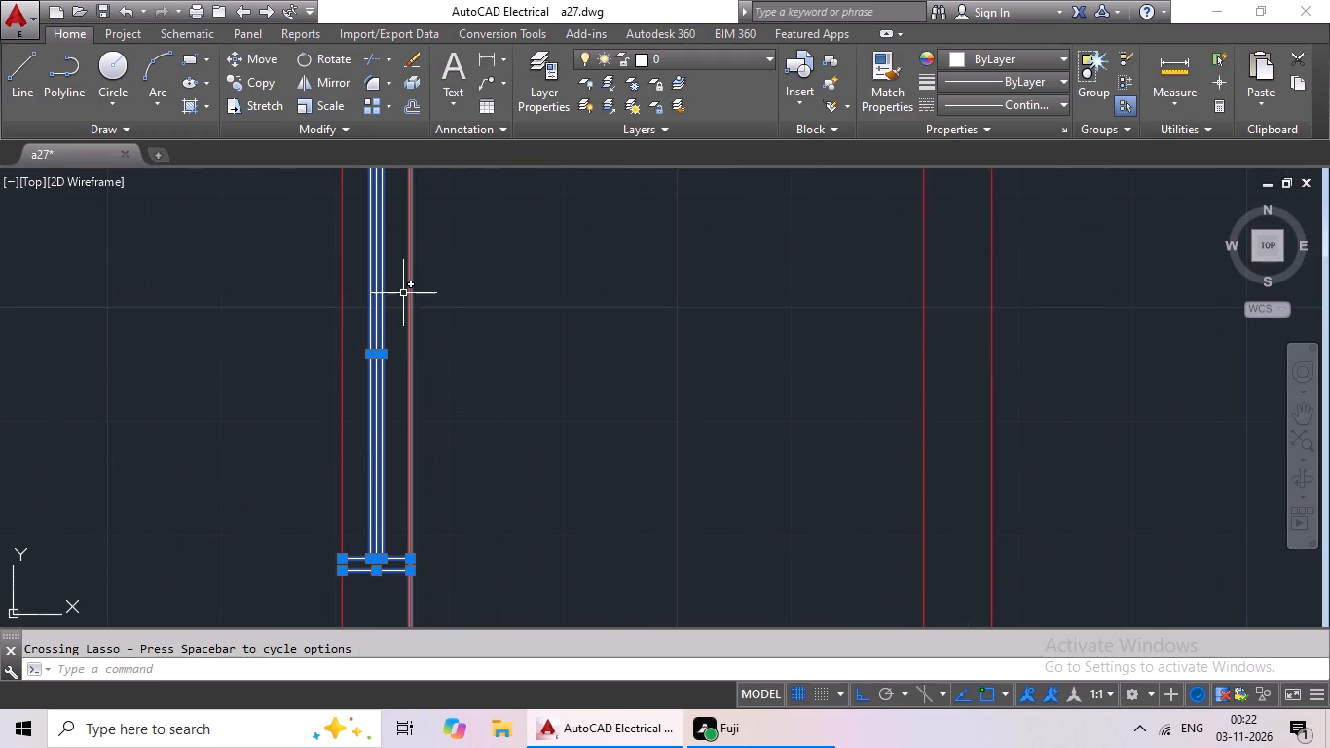
{"action": "scroll", "coordinate": [379, 308], "scroll_direction": "up", "scroll_amount": 3}
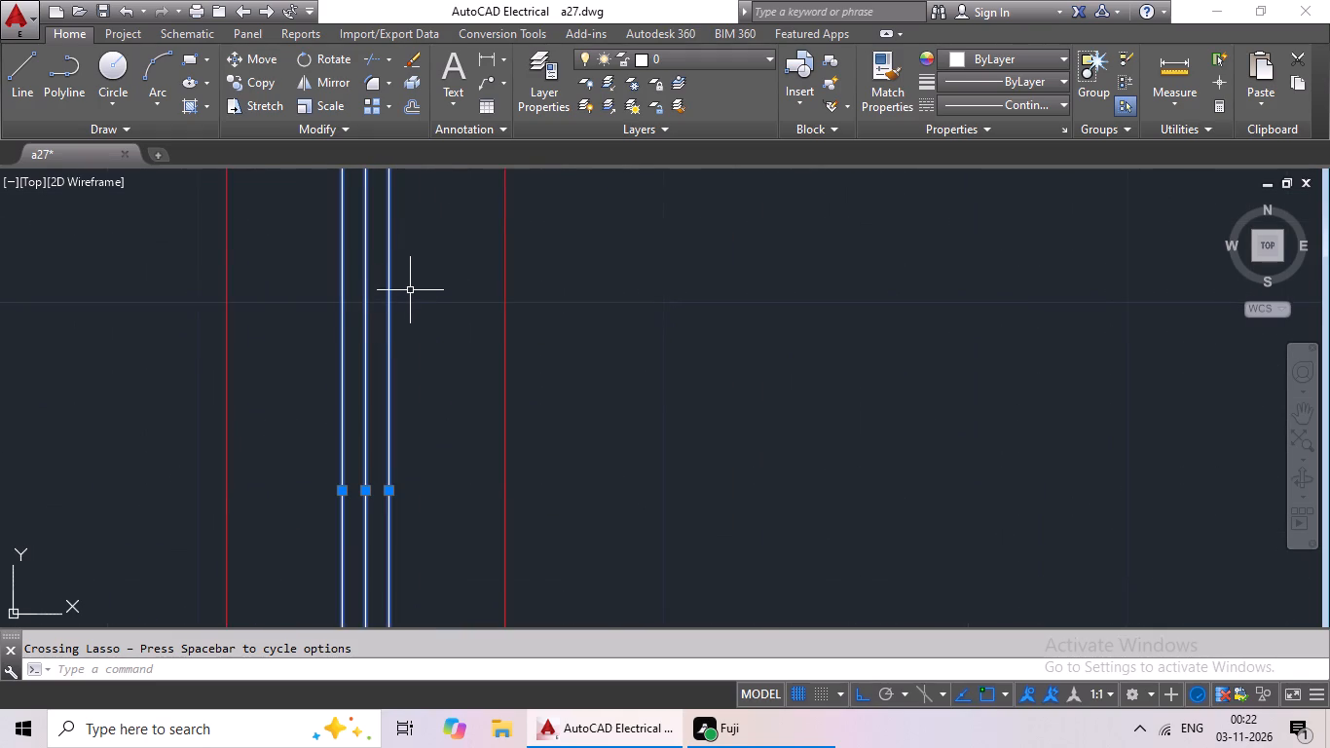
{"action": "middle_click_drag", "start_coordinate": [426, 273], "coordinate": [391, 581]}
{"action": "scroll", "coordinate": [411, 373], "scroll_direction": "down", "scroll_amount": 3}
{"action": "scroll", "coordinate": [409, 256], "scroll_direction": "up", "scroll_amount": 4}
{"action": "left_click_drag", "start_coordinate": [424, 239], "coordinate": [348, 505]}
{"action": "scroll", "coordinate": [497, 393], "scroll_direction": "down", "scroll_amount": 4}
{"action": "middle_click_drag", "start_coordinate": [611, 458], "coordinate": [634, 137]}
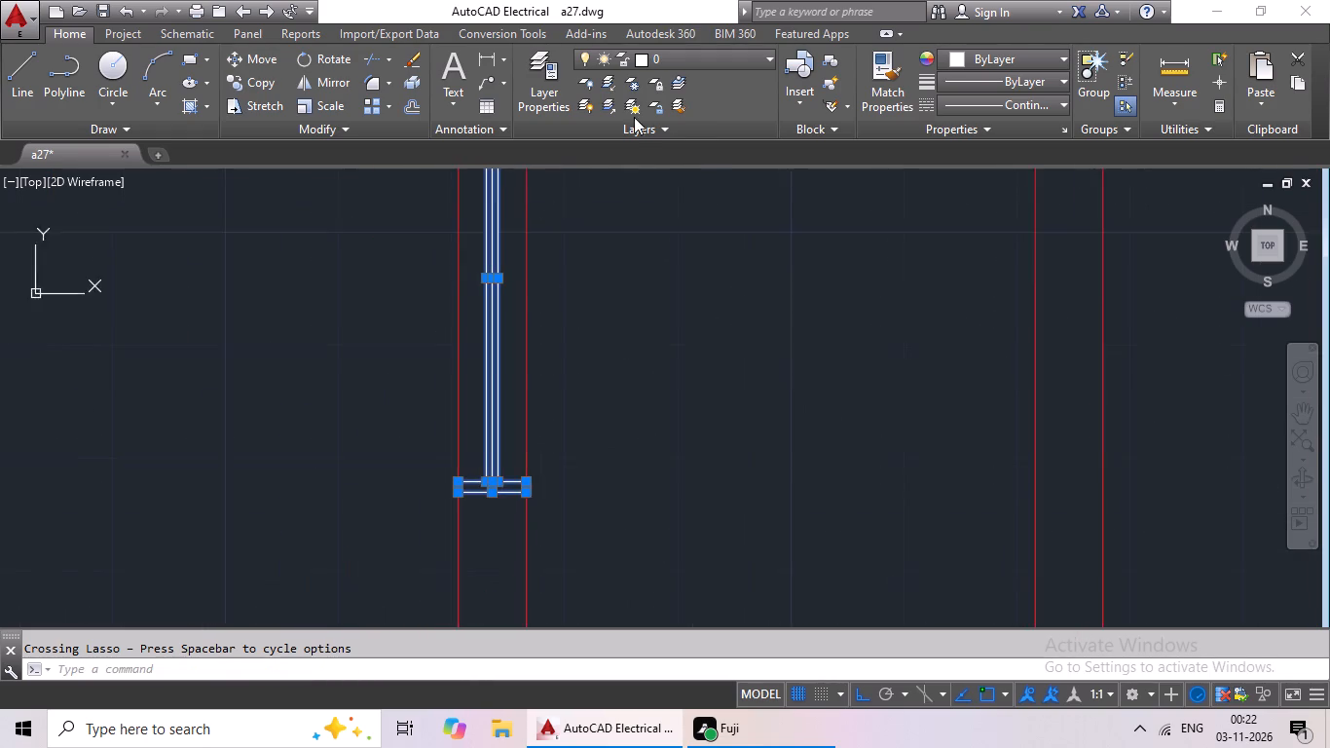
Add all lines of the easternmost window in the south outer wall to the selection.
{"action": "scroll", "coordinate": [689, 234], "scroll_direction": "down", "scroll_amount": 3}
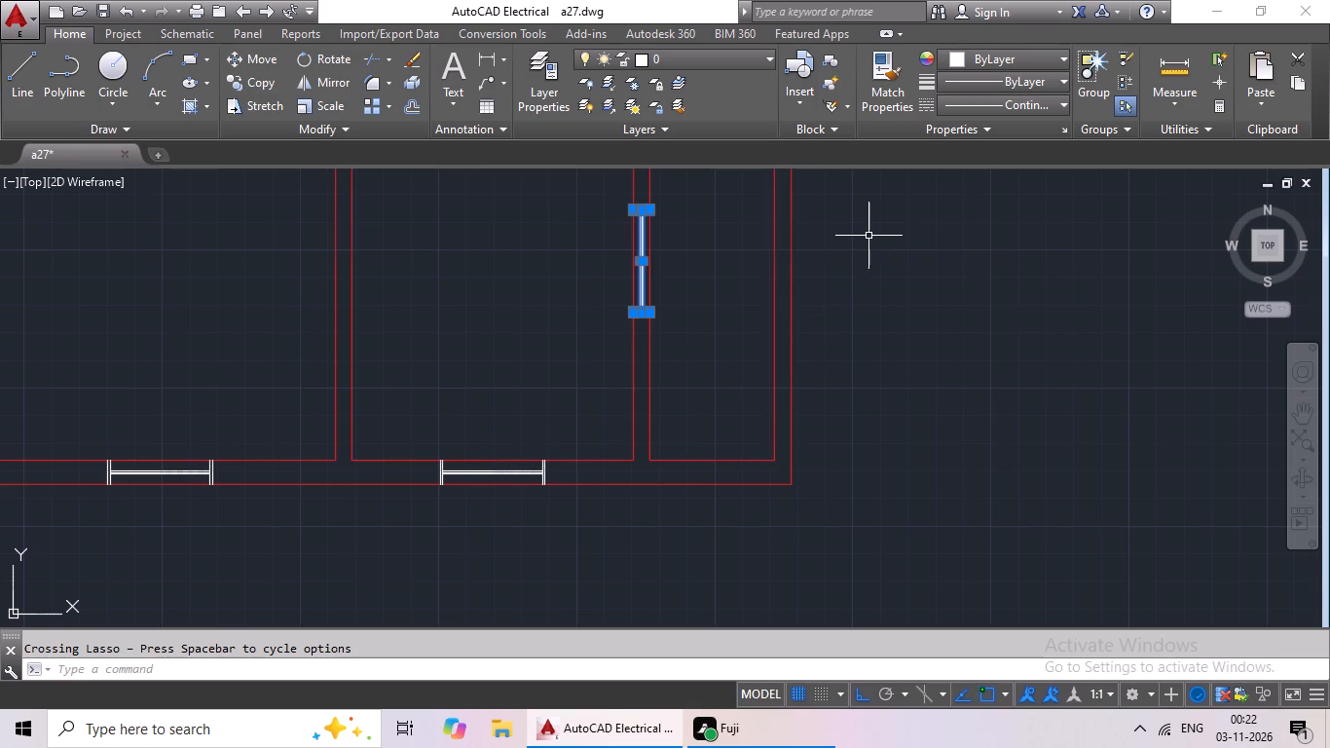
{"action": "scroll", "coordinate": [504, 471], "scroll_direction": "up", "scroll_amount": 5}
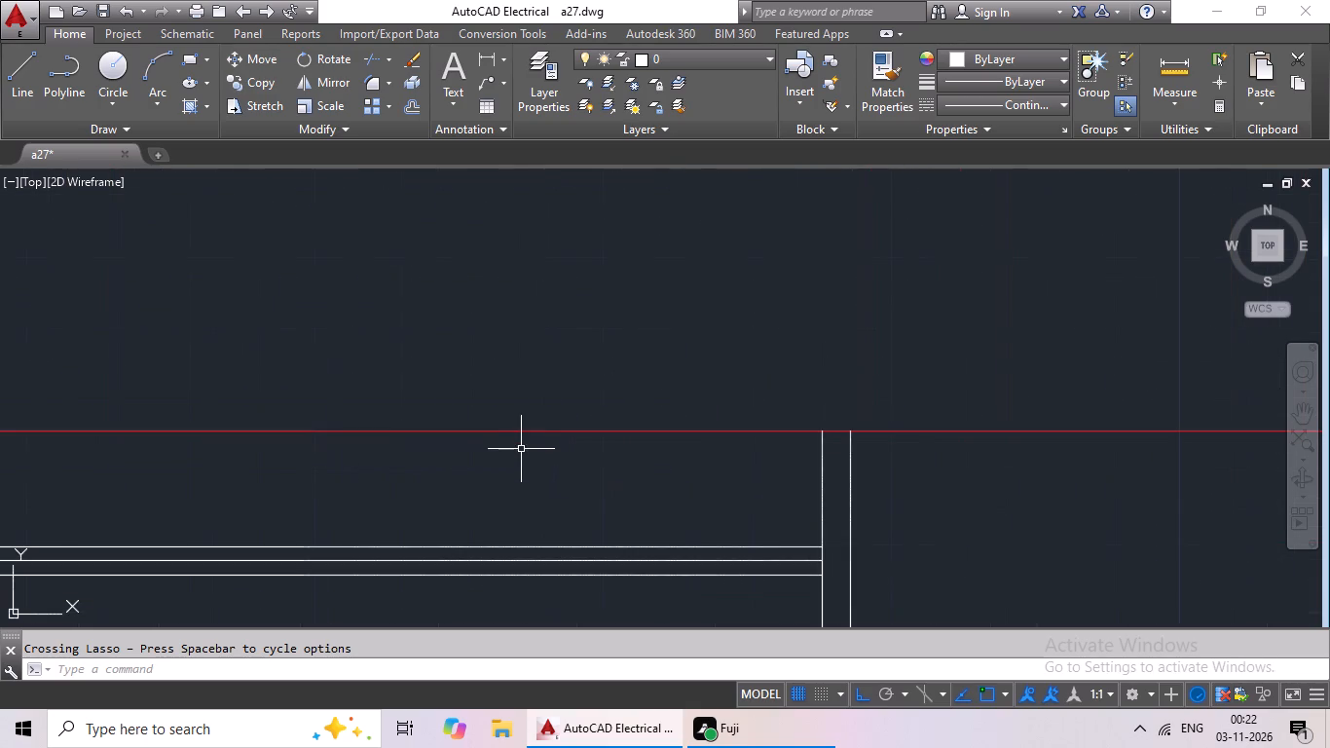
{"action": "middle_click_drag", "start_coordinate": [522, 462], "coordinate": [573, 249]}
{"action": "left_click_drag", "start_coordinate": [982, 308], "coordinate": [617, 347]}
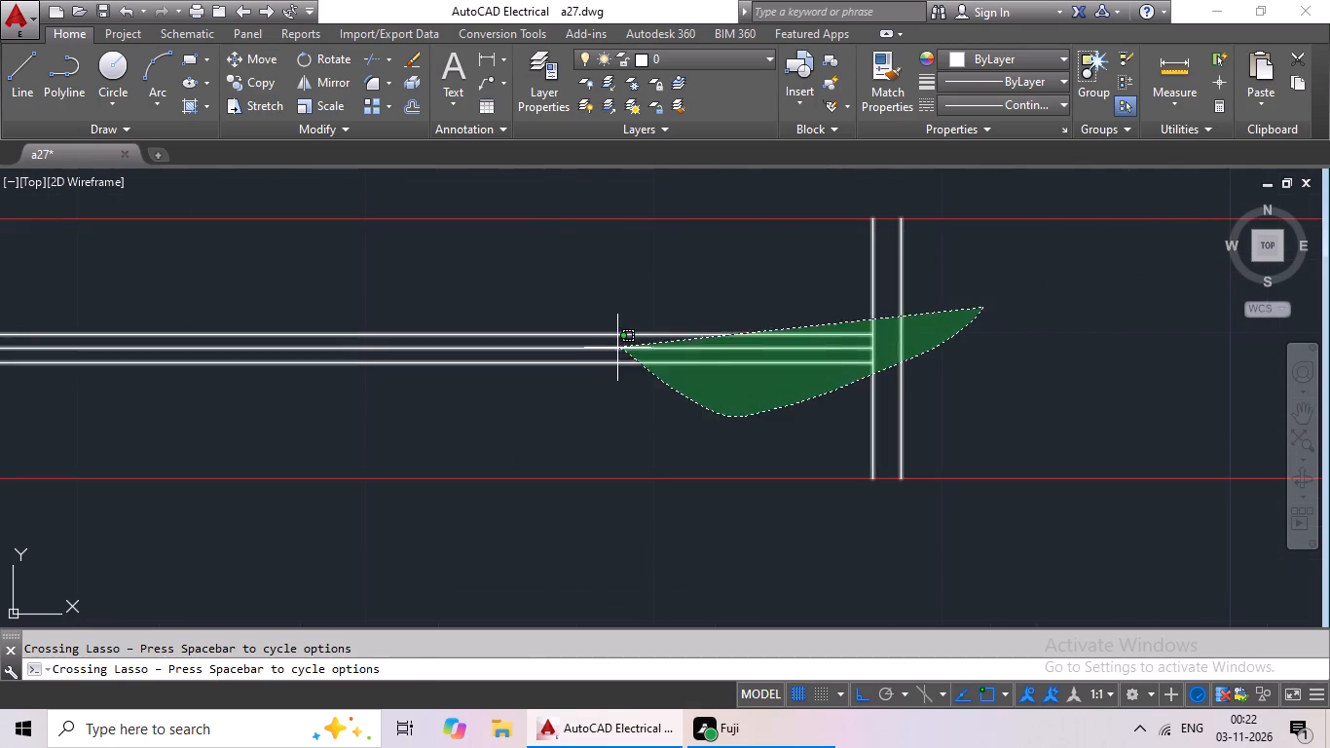
{"action": "left_click_drag", "start_coordinate": [617, 347], "coordinate": [609, 333]}
{"action": "middle_click_drag", "start_coordinate": [603, 296], "coordinate": [1169, 333]}
{"action": "left_click_drag", "start_coordinate": [596, 315], "coordinate": [235, 311]}
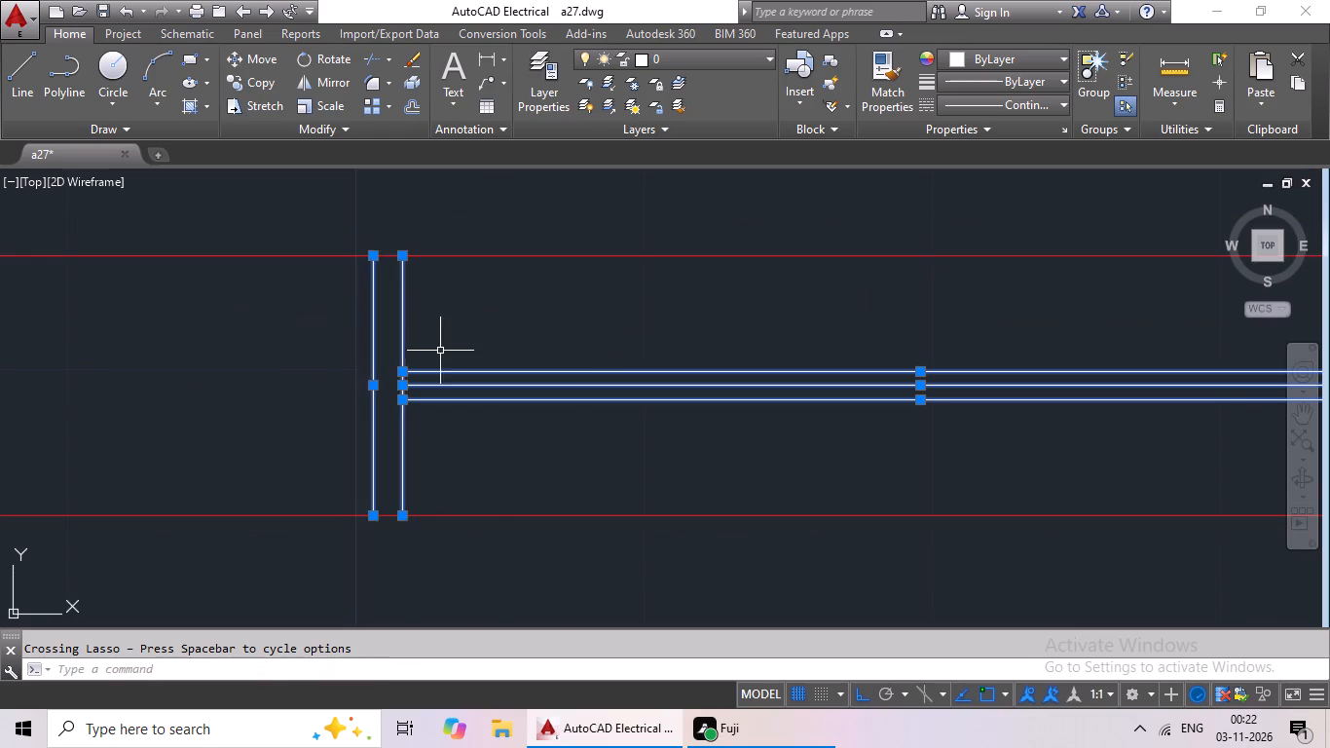
Add all lines of the second window from the east in the south outer wall to the selection.
{"action": "scroll", "coordinate": [510, 369], "scroll_direction": "down", "scroll_amount": 3}
{"action": "middle_click_drag", "start_coordinate": [83, 502], "coordinate": [497, 477]}
{"action": "scroll", "coordinate": [320, 321], "scroll_direction": "up", "scroll_amount": 3}
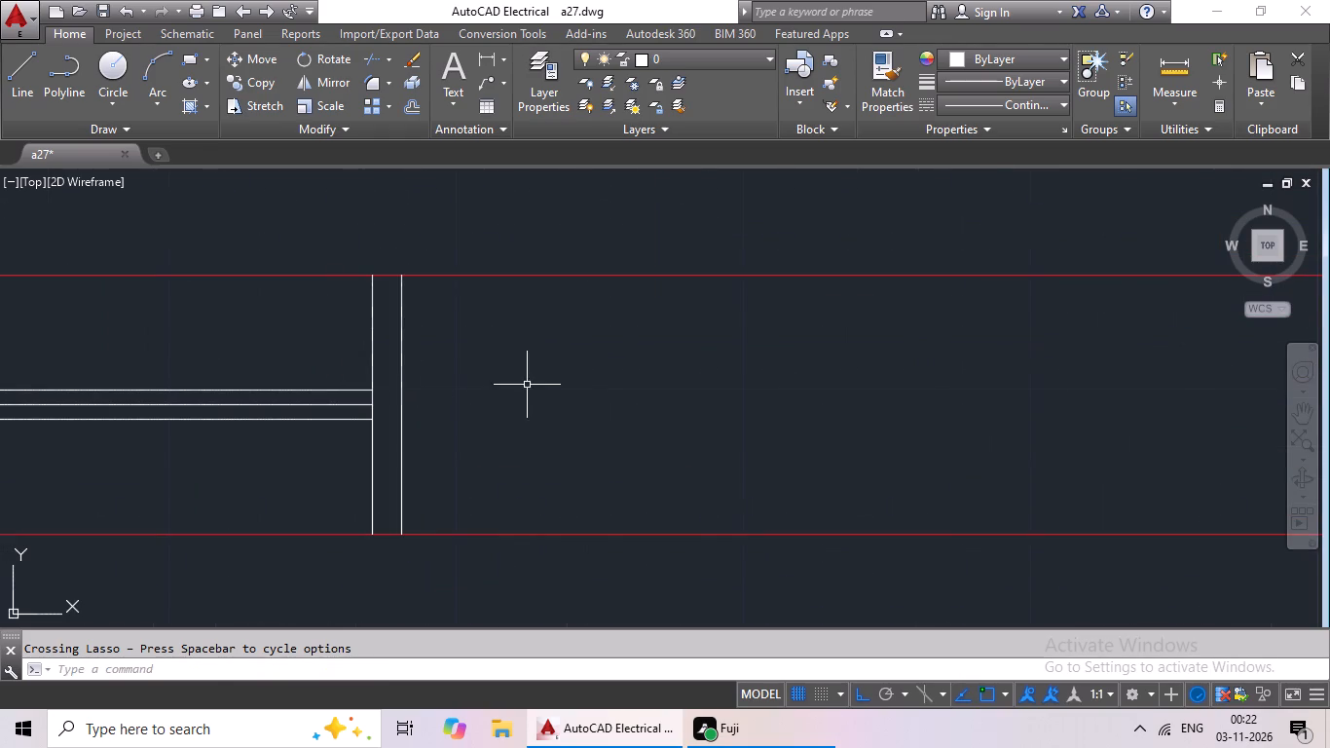
{"action": "left_click_drag", "start_coordinate": [528, 384], "coordinate": [156, 329]}
{"action": "middle_click_drag", "start_coordinate": [164, 366], "coordinate": [558, 306]}
{"action": "middle_click_drag", "start_coordinate": [240, 289], "coordinate": [525, 309]}
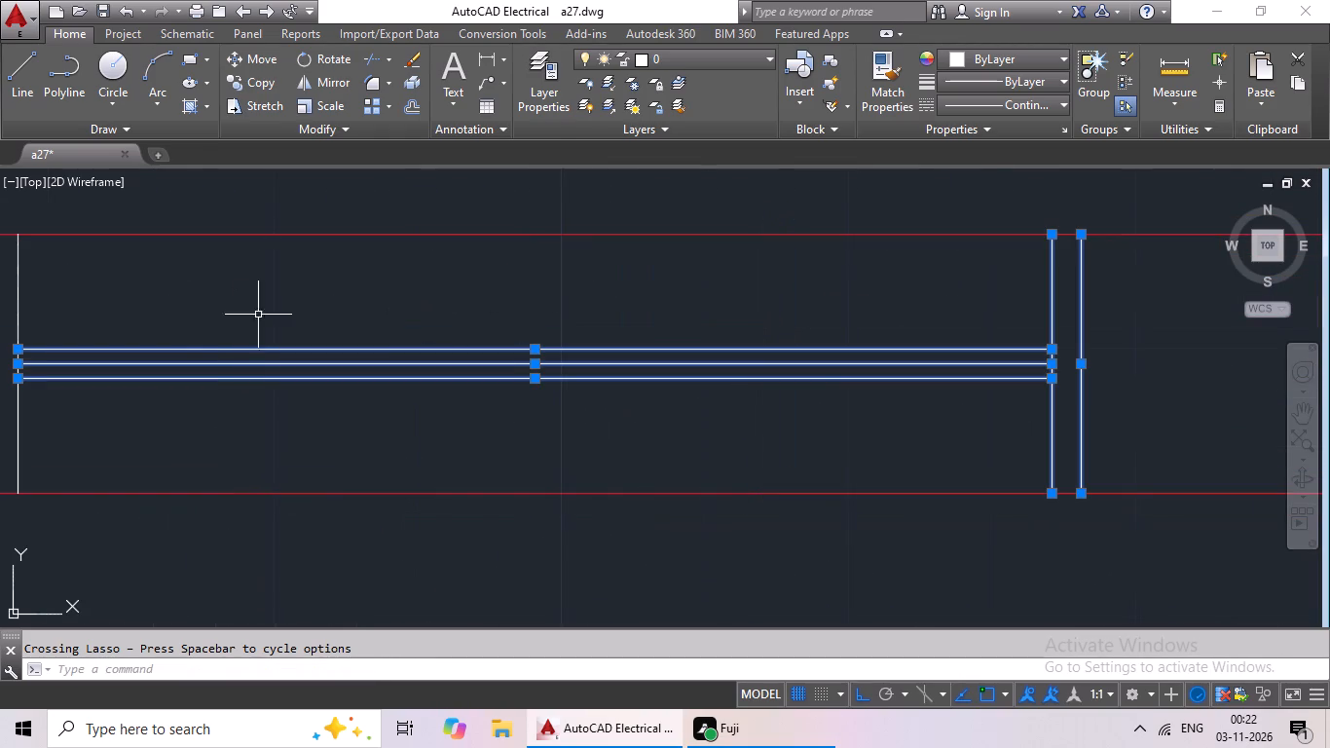
{"action": "middle_click_drag", "start_coordinate": [173, 294], "coordinate": [465, 323]}
{"action": "left_click_drag", "start_coordinate": [443, 320], "coordinate": [148, 349]}
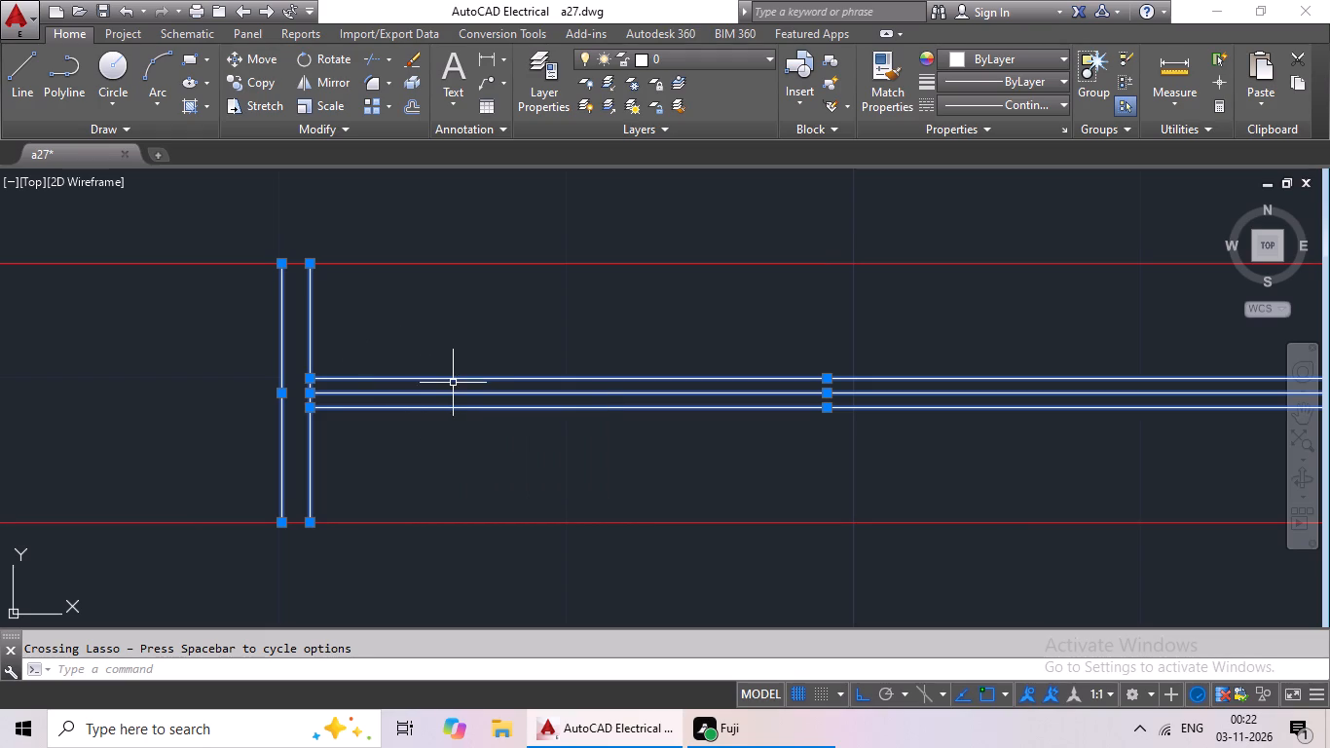
Add all lines of the third window from the east in the south outer wall to the selection.
{"action": "scroll", "coordinate": [444, 413], "scroll_direction": "down", "scroll_amount": 3}
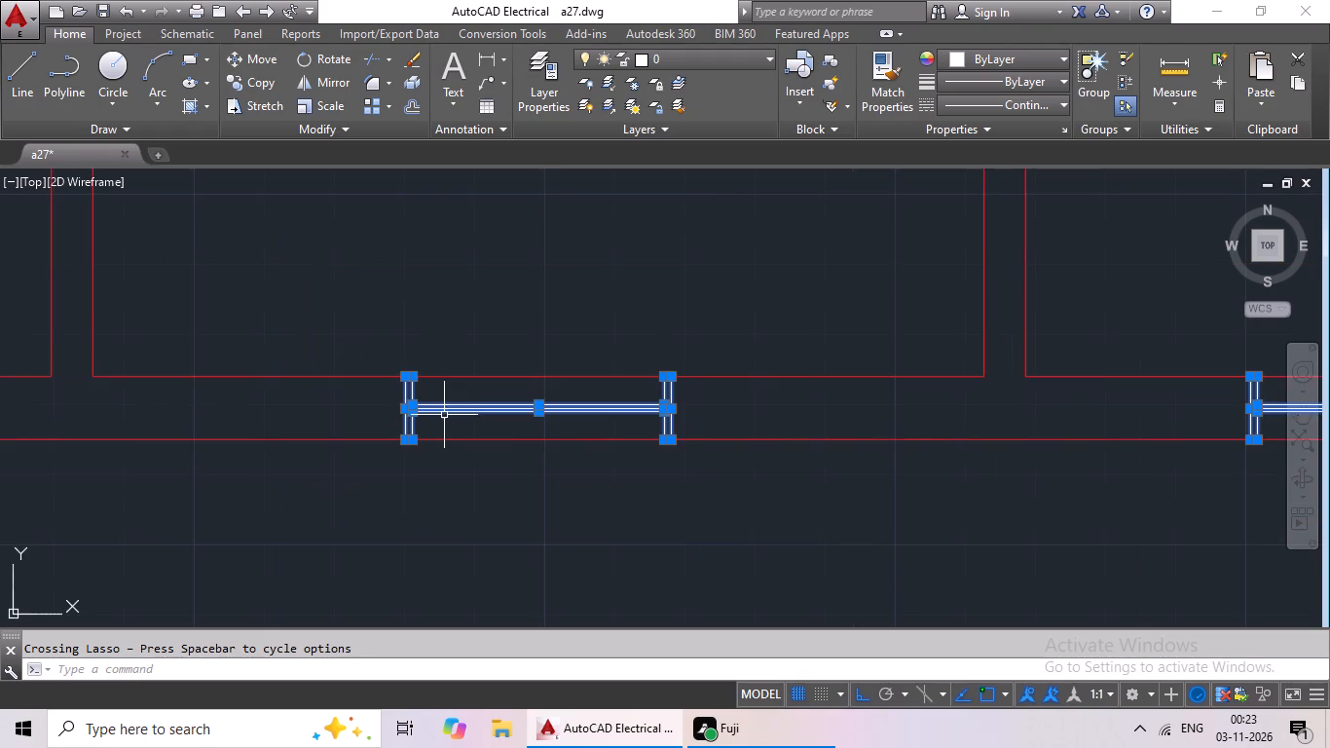
{"action": "middle_click_drag", "start_coordinate": [444, 415], "coordinate": [572, 323]}
{"action": "scroll", "coordinate": [562, 370], "scroll_direction": "up", "scroll_amount": 2}
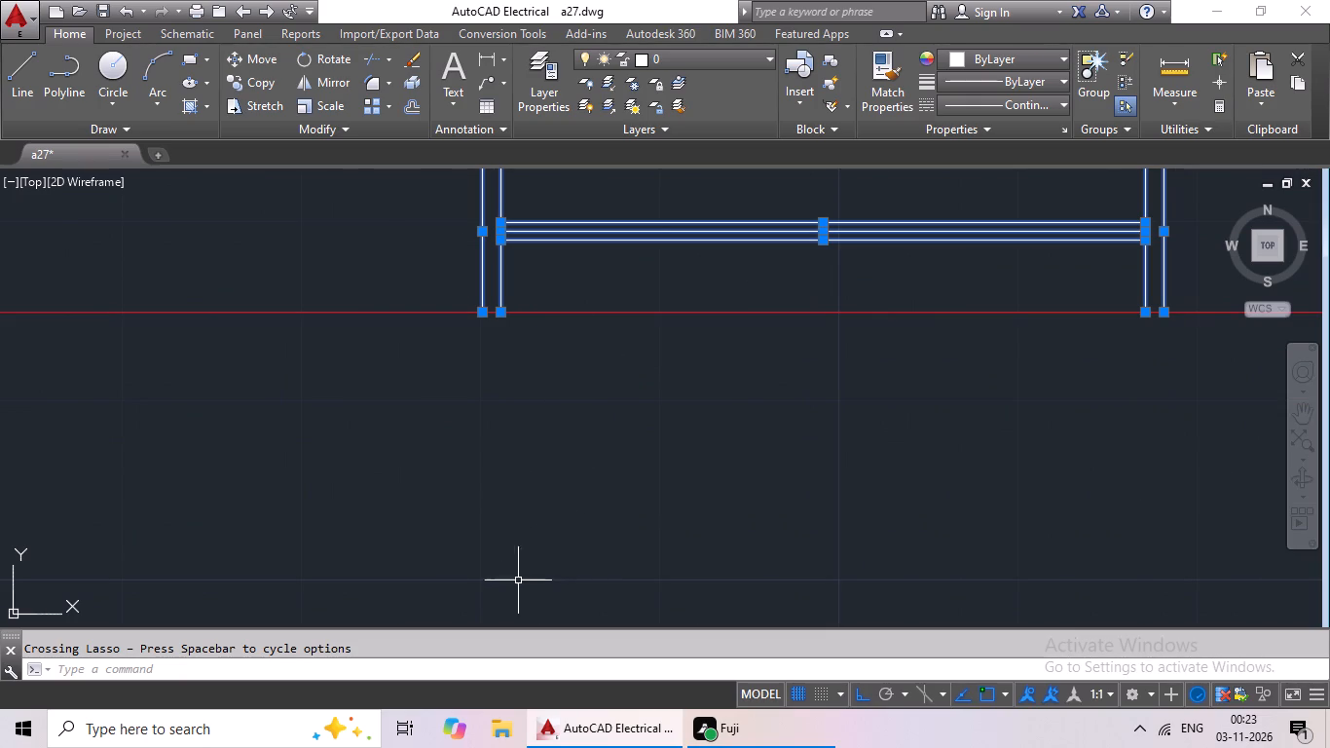
{"action": "scroll", "coordinate": [515, 582], "scroll_direction": "down", "scroll_amount": 2}
{"action": "middle_click_drag", "start_coordinate": [503, 573], "coordinate": [513, 567]}
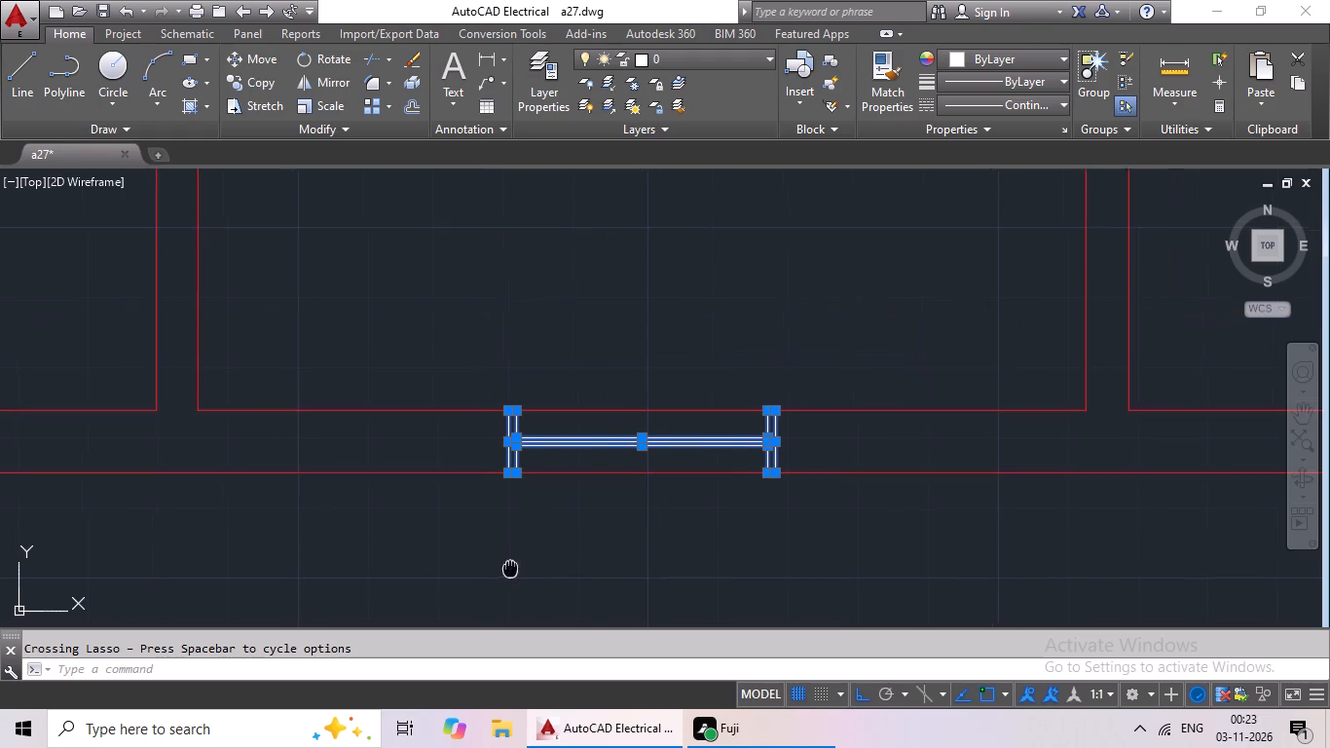
{"action": "middle_click_drag", "start_coordinate": [513, 567], "coordinate": [540, 450]}
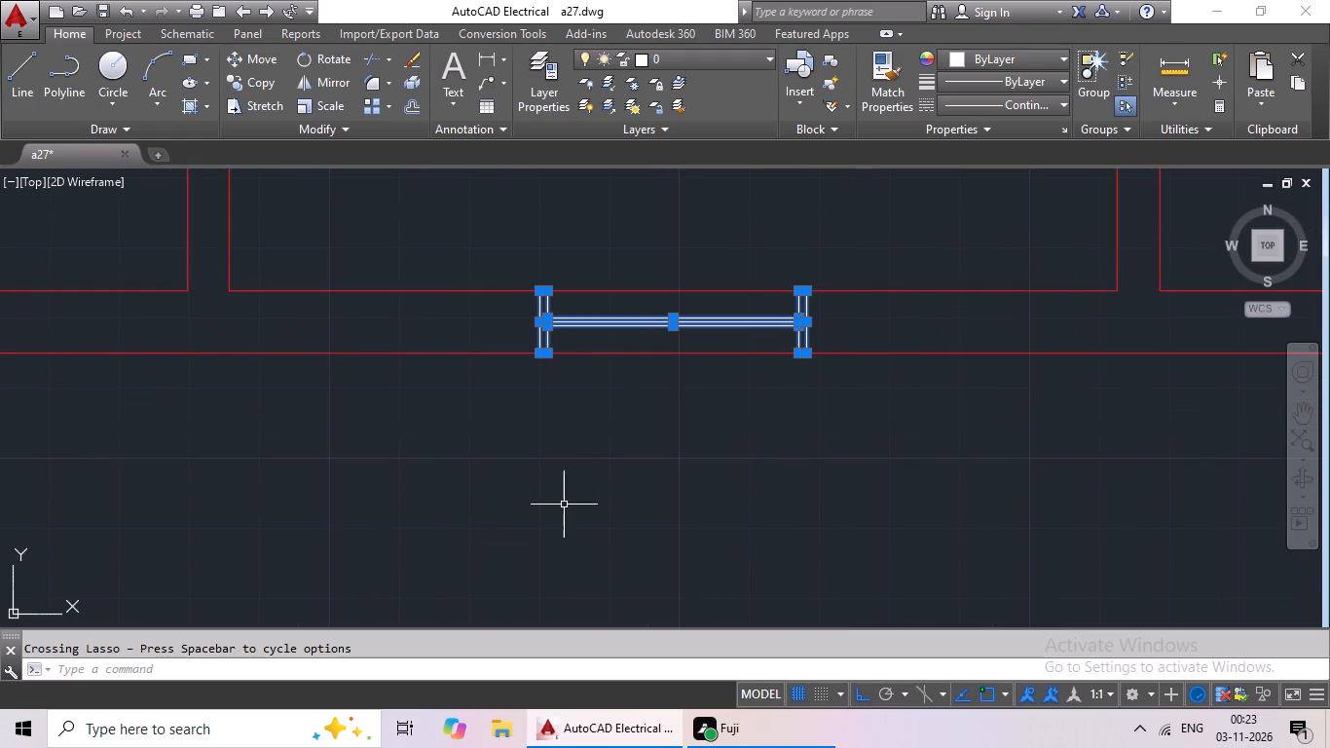
{"action": "middle_click_drag", "start_coordinate": [485, 508], "coordinate": [417, 697]}
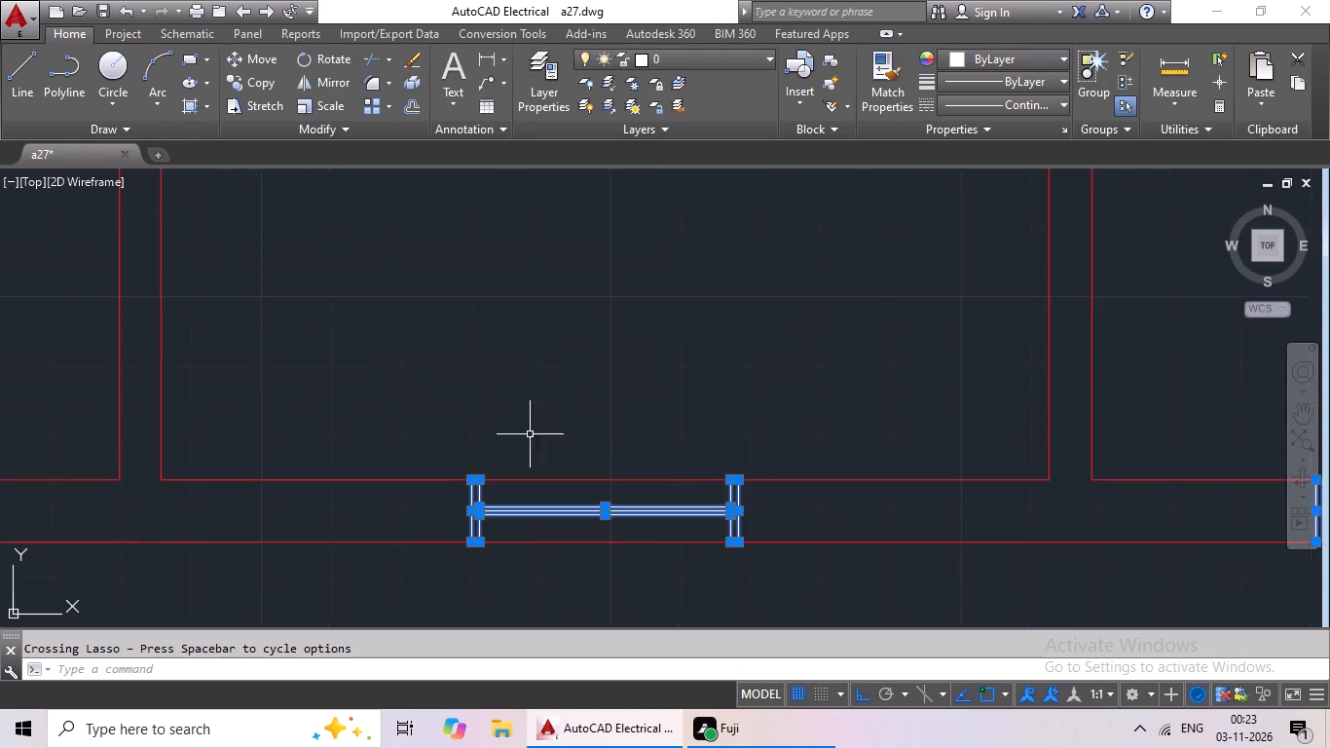
{"action": "scroll", "coordinate": [581, 365], "scroll_direction": "down", "scroll_amount": 3}
{"action": "middle_click_drag", "start_coordinate": [592, 349], "coordinate": [725, 352]}
{"action": "scroll", "coordinate": [521, 403], "scroll_direction": "up", "scroll_amount": 5}
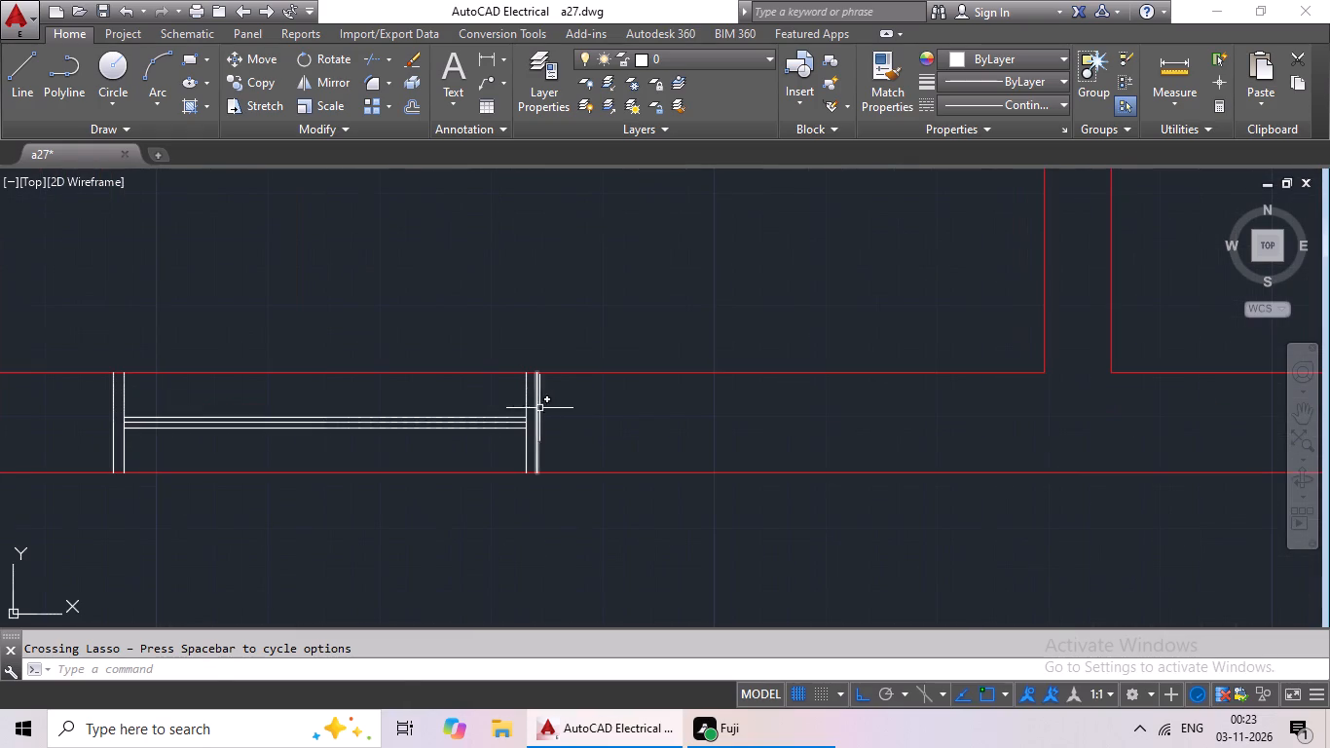
{"action": "left_click_drag", "start_coordinate": [573, 405], "coordinate": [413, 393]}
{"action": "middle_click_drag", "start_coordinate": [413, 393], "coordinate": [674, 380]}
{"action": "left_click_drag", "start_coordinate": [406, 385], "coordinate": [380, 404]}
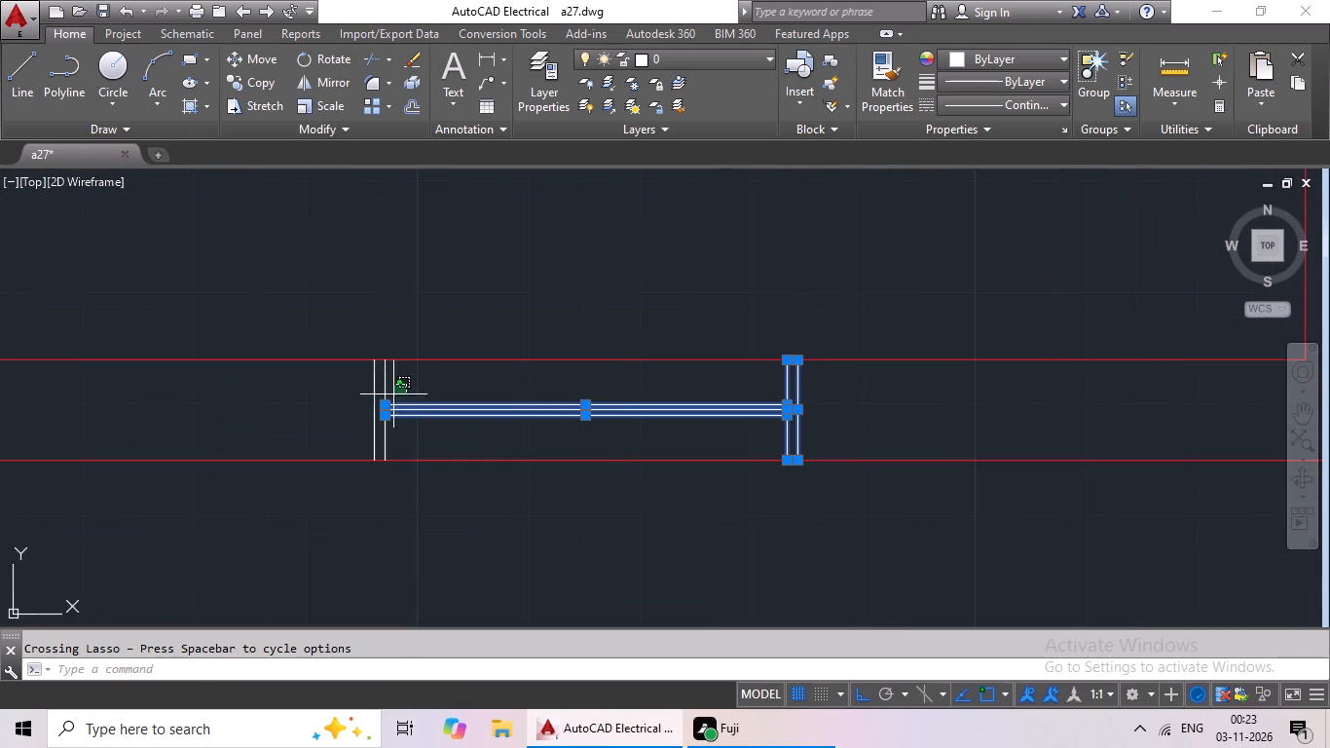
{"action": "left_click_drag", "start_coordinate": [380, 404], "coordinate": [323, 420]}
Add all lines of the westernmost window in the south outer wall to the selection.
{"action": "middle_click_drag", "start_coordinate": [334, 428], "coordinate": [723, 404]}
{"action": "scroll", "coordinate": [459, 411], "scroll_direction": "down", "scroll_amount": 2}
{"action": "middle_click_drag", "start_coordinate": [317, 421], "coordinate": [680, 421]}
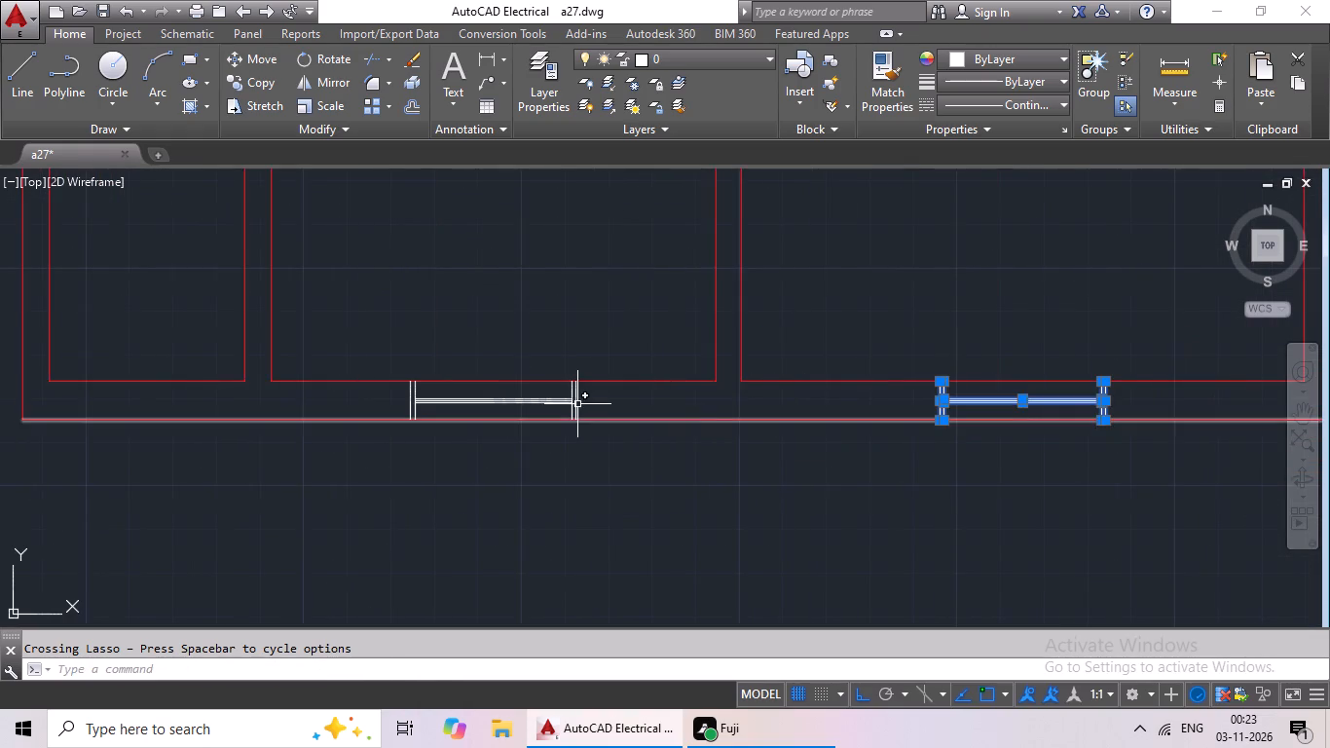
{"action": "scroll", "coordinate": [577, 404], "scroll_direction": "up", "scroll_amount": 4}
{"action": "left_click_drag", "start_coordinate": [654, 382], "coordinate": [388, 392]}
{"action": "left_click_drag", "start_coordinate": [453, 346], "coordinate": [328, 423]}
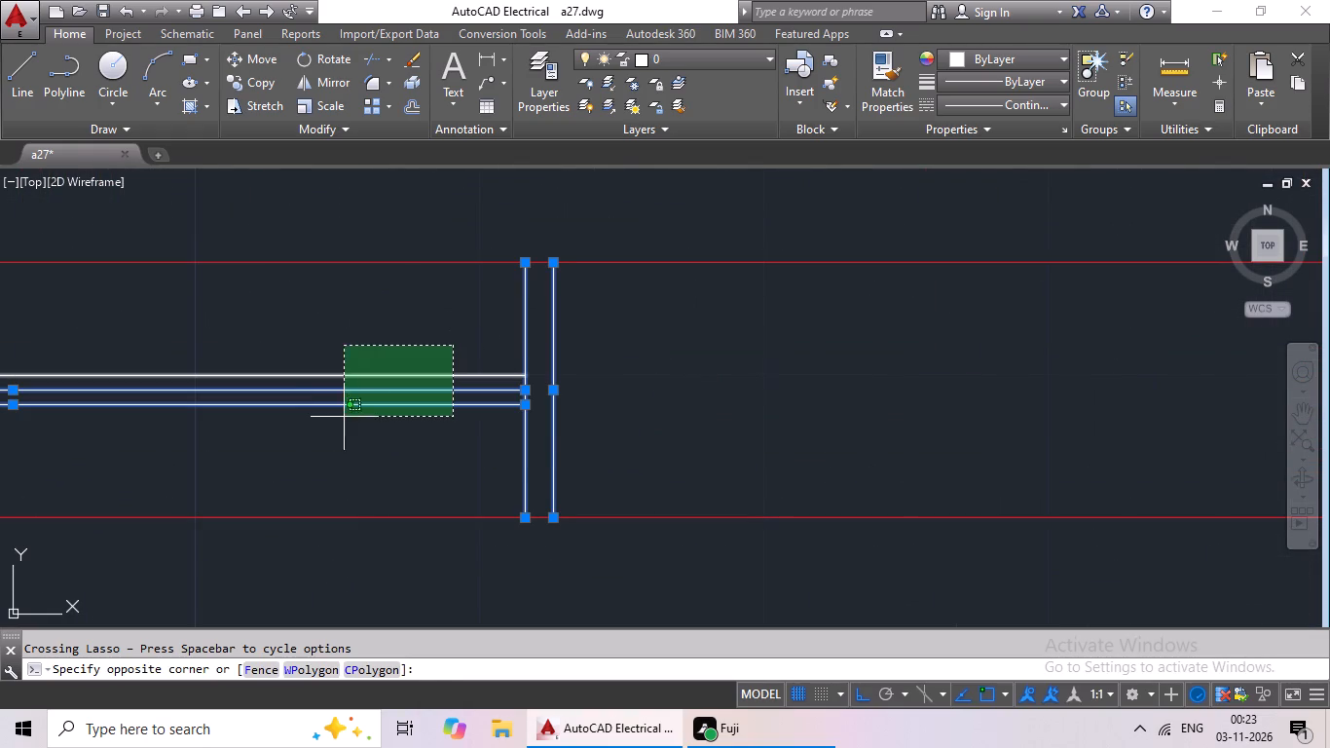
{"action": "left_click_drag", "start_coordinate": [328, 423], "coordinate": [317, 430]}
{"action": "left_click", "coordinate": [357, 433]}
{"action": "scroll", "coordinate": [362, 437], "scroll_direction": "down", "scroll_amount": 2}
{"action": "middle_click_drag", "start_coordinate": [365, 438], "coordinate": [614, 430]}
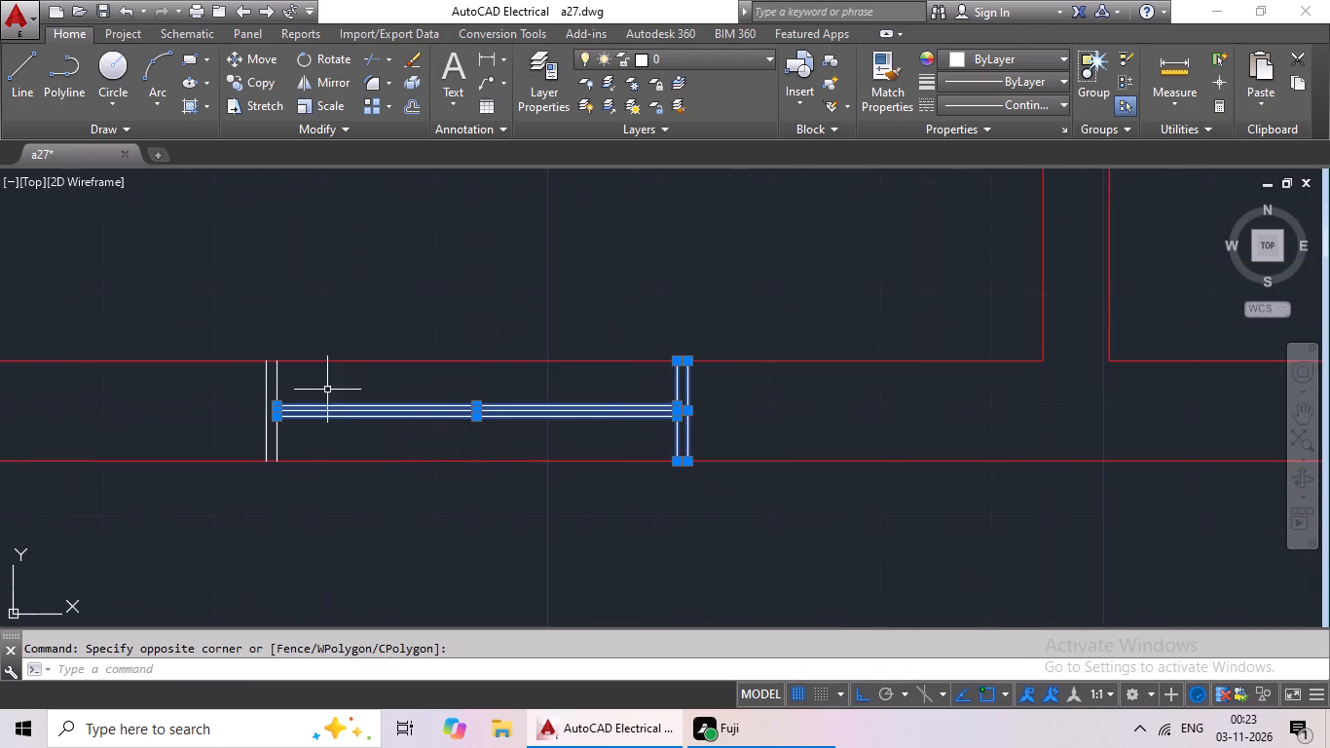
{"action": "scroll", "coordinate": [299, 387], "scroll_direction": "up", "scroll_amount": 4}
{"action": "middle_click_drag", "start_coordinate": [312, 376], "coordinate": [536, 355]}
{"action": "left_click_drag", "start_coordinate": [527, 355], "coordinate": [186, 423]}
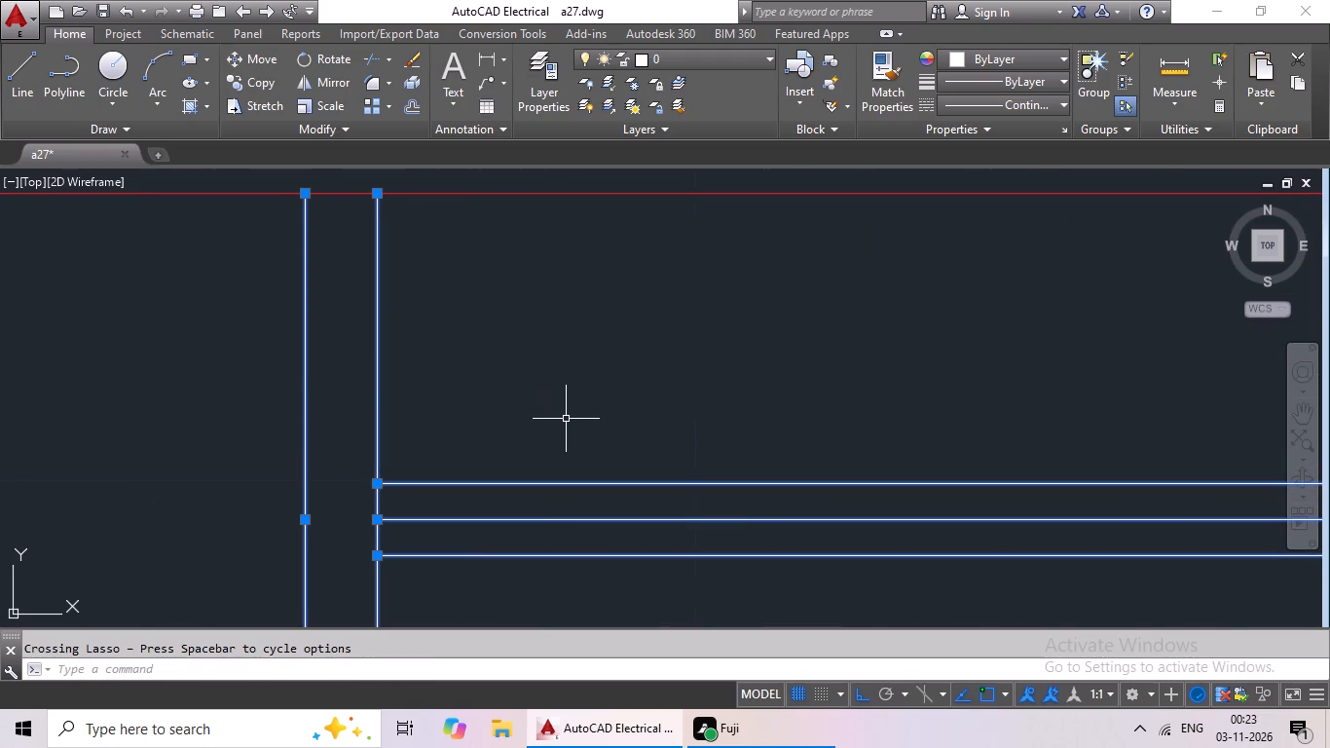
Add all lines of the window in the southwest room's inner wall, parallel to the west outer wall, to the selection.
{"action": "scroll", "coordinate": [601, 386], "scroll_direction": "down", "scroll_amount": 4}
{"action": "middle_click_drag", "start_coordinate": [683, 489], "coordinate": [810, 376]}
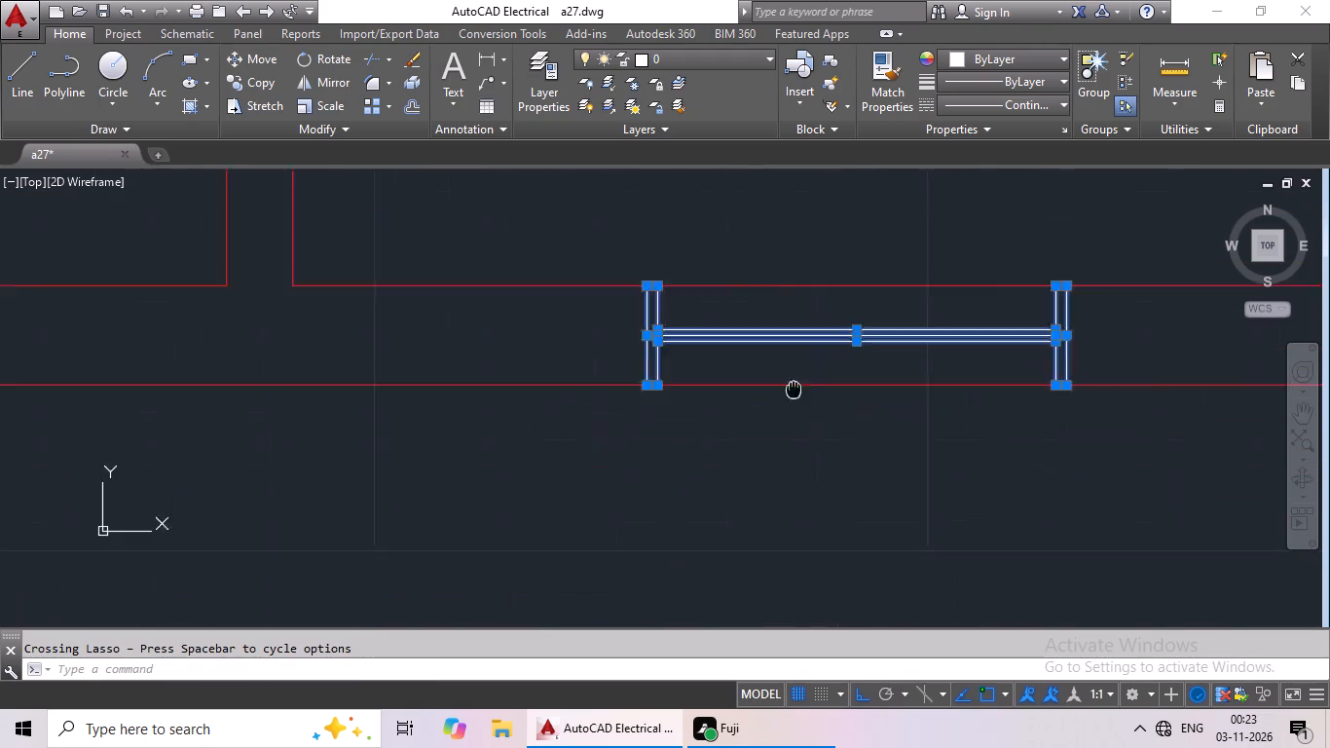
{"action": "middle_click_drag", "start_coordinate": [810, 376], "coordinate": [812, 374]}
{"action": "scroll", "coordinate": [471, 582], "scroll_direction": "down", "scroll_amount": 2}
{"action": "middle_click_drag", "start_coordinate": [329, 580], "coordinate": [423, 583]}
{"action": "middle_click_drag", "start_coordinate": [682, 272], "coordinate": [644, 461]}
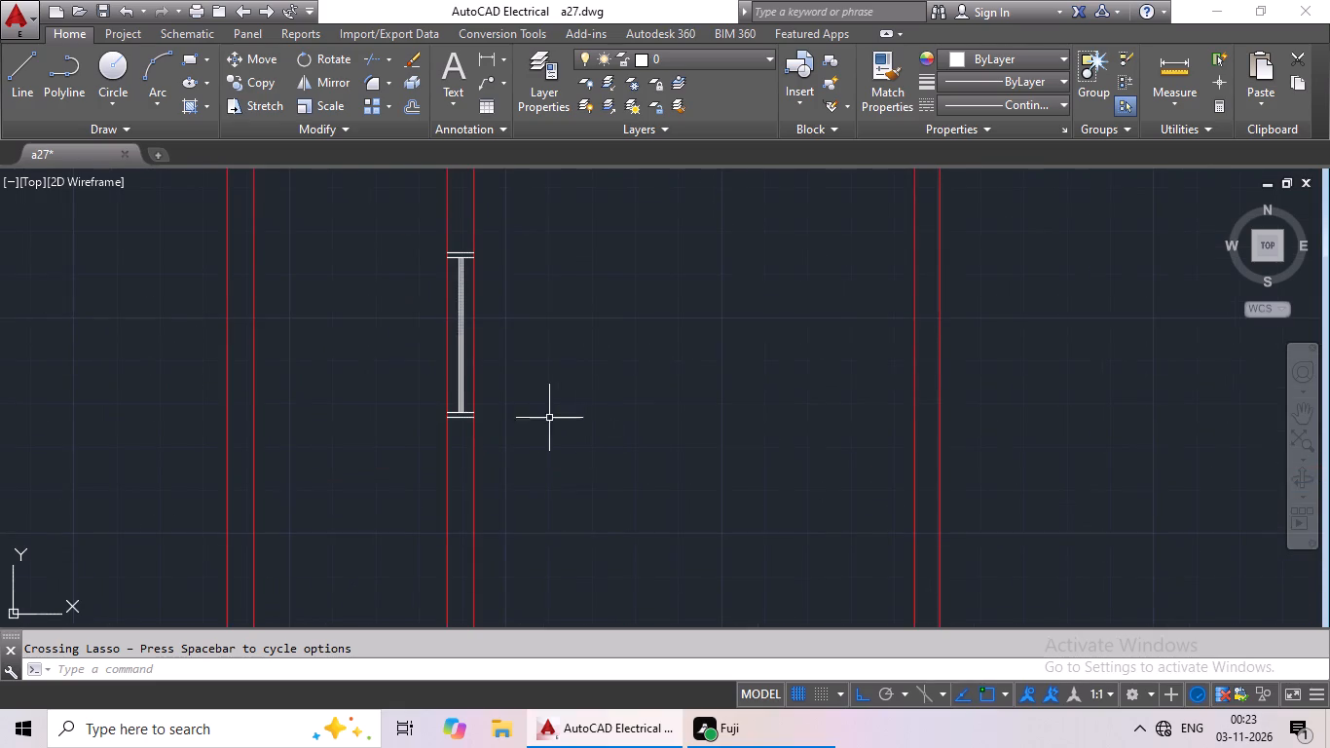
{"action": "scroll", "coordinate": [466, 429], "scroll_direction": "up", "scroll_amount": 5}
{"action": "left_click_drag", "start_coordinate": [455, 268], "coordinate": [330, 267]}
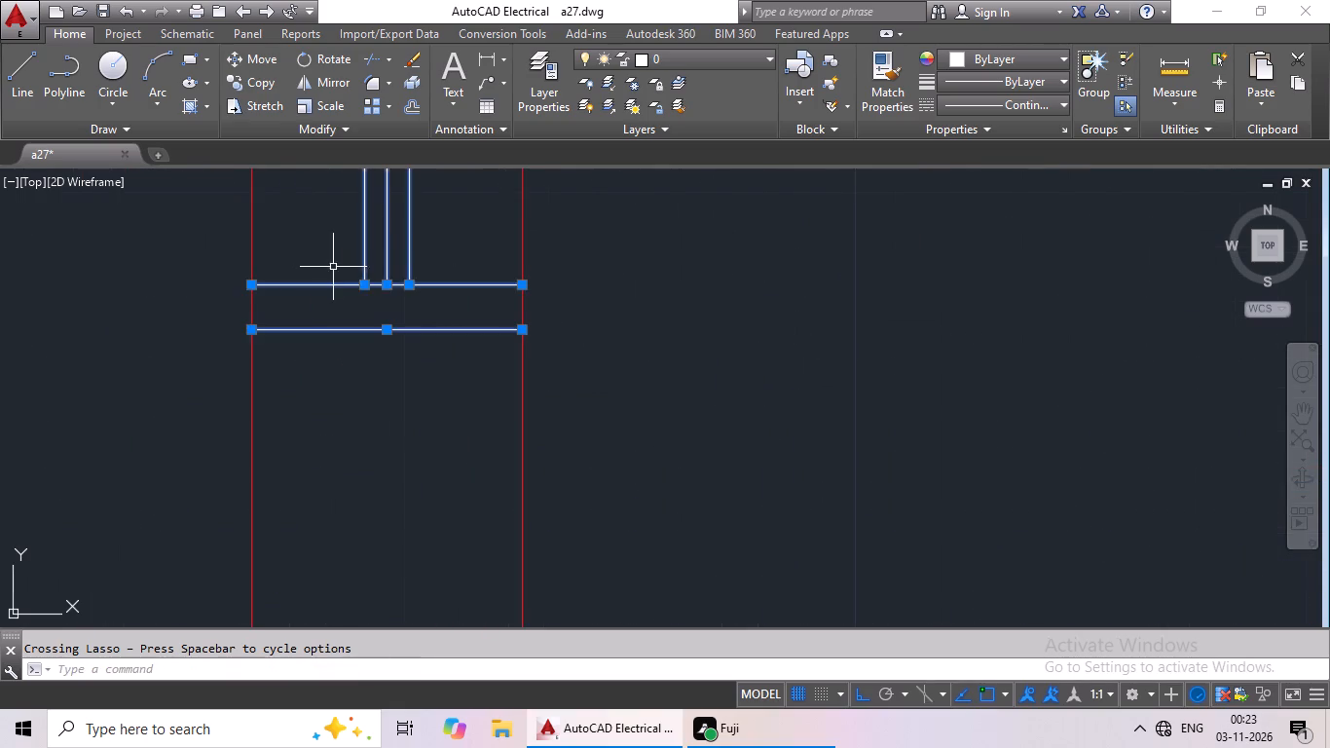
{"action": "middle_click_drag", "start_coordinate": [342, 263], "coordinate": [329, 591]}
{"action": "scroll", "coordinate": [462, 360], "scroll_direction": "down", "scroll_amount": 1}
{"action": "middle_click_drag", "start_coordinate": [462, 360], "coordinate": [424, 690]}
{"action": "middle_click_drag", "start_coordinate": [439, 422], "coordinate": [439, 513]}
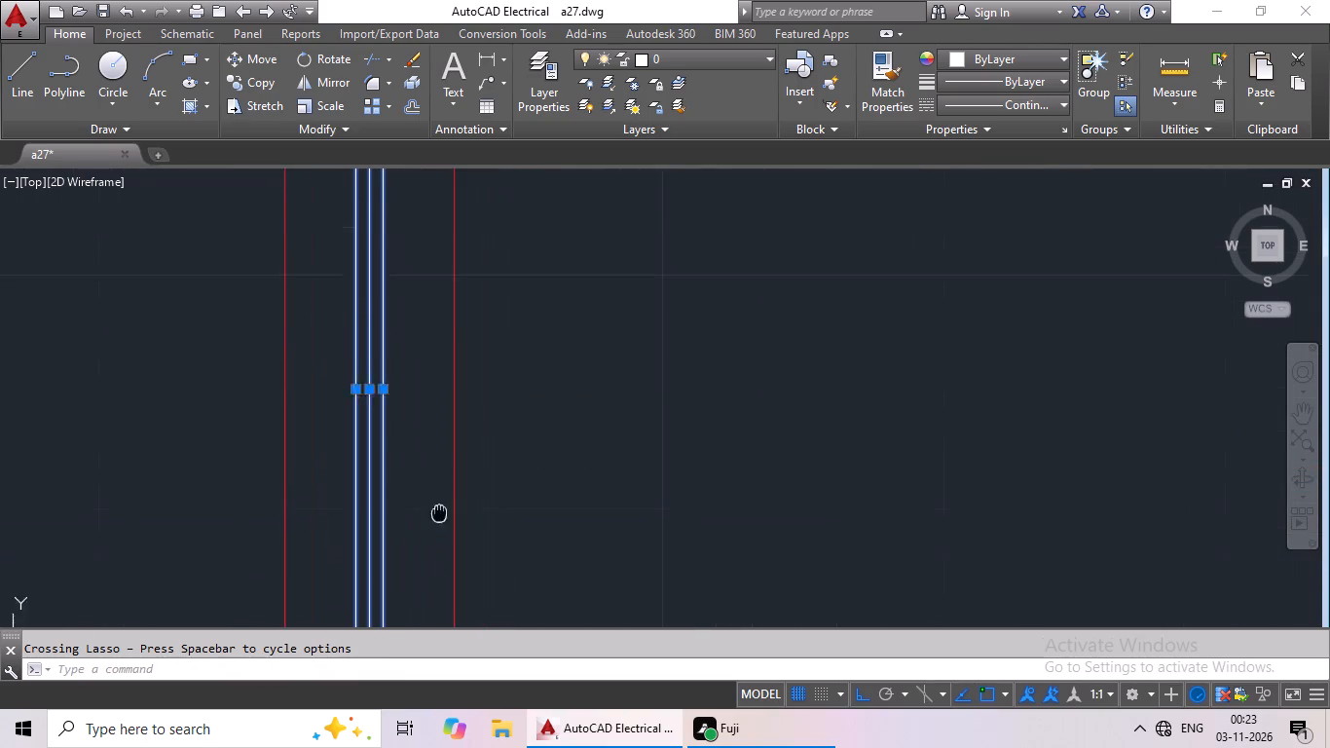
{"action": "middle_click_drag", "start_coordinate": [439, 513], "coordinate": [430, 729]}
{"action": "middle_click_drag", "start_coordinate": [353, 295], "coordinate": [357, 577]}
{"action": "scroll", "coordinate": [393, 385], "scroll_direction": "up", "scroll_amount": 2}
{"action": "left_click_drag", "start_coordinate": [402, 371], "coordinate": [384, 599]}
{"action": "left_click", "coordinate": [393, 569]}
Add all lines of the west outer wall window just north of the southwest projection to the selection.
{"action": "scroll", "coordinate": [593, 378], "scroll_direction": "down", "scroll_amount": 4}
{"action": "scroll", "coordinate": [719, 426], "scroll_direction": "down", "scroll_amount": 2}
{"action": "middle_click_drag", "start_coordinate": [748, 430], "coordinate": [322, 407]}
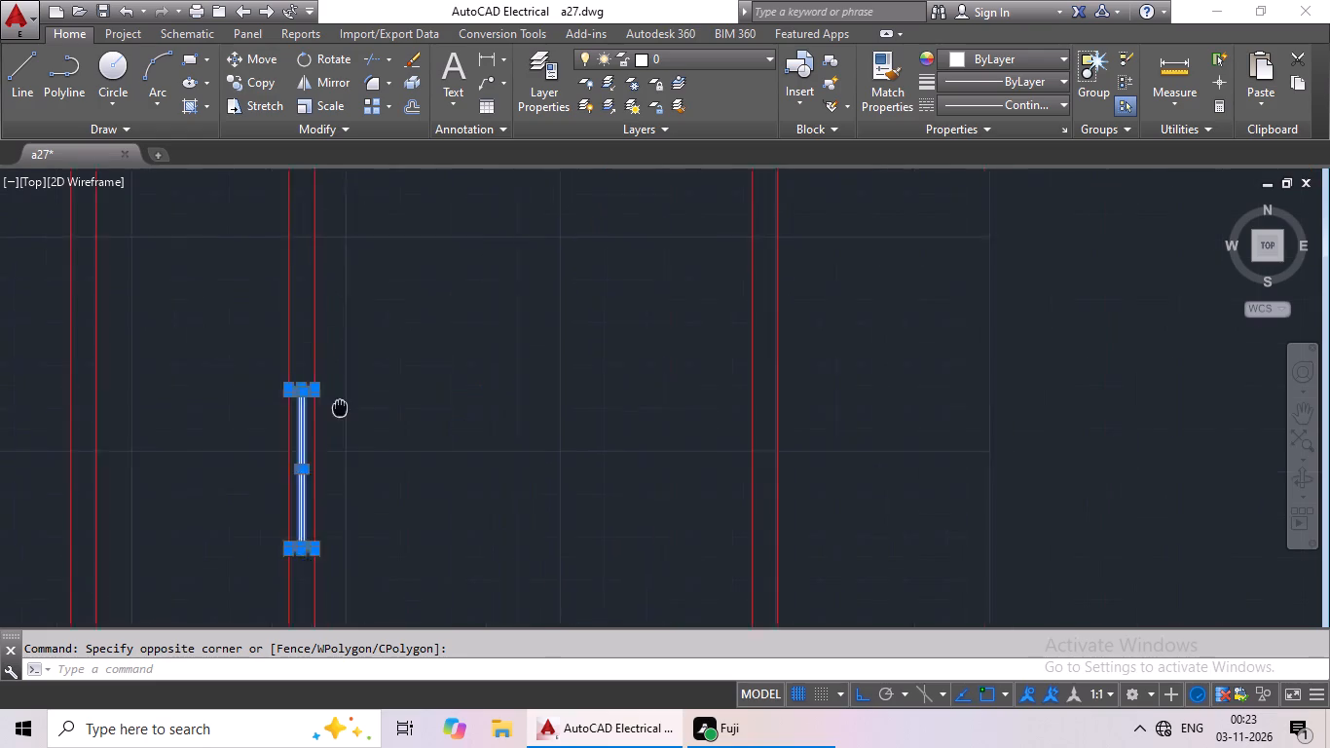
{"action": "middle_click_drag", "start_coordinate": [322, 407], "coordinate": [321, 407]}
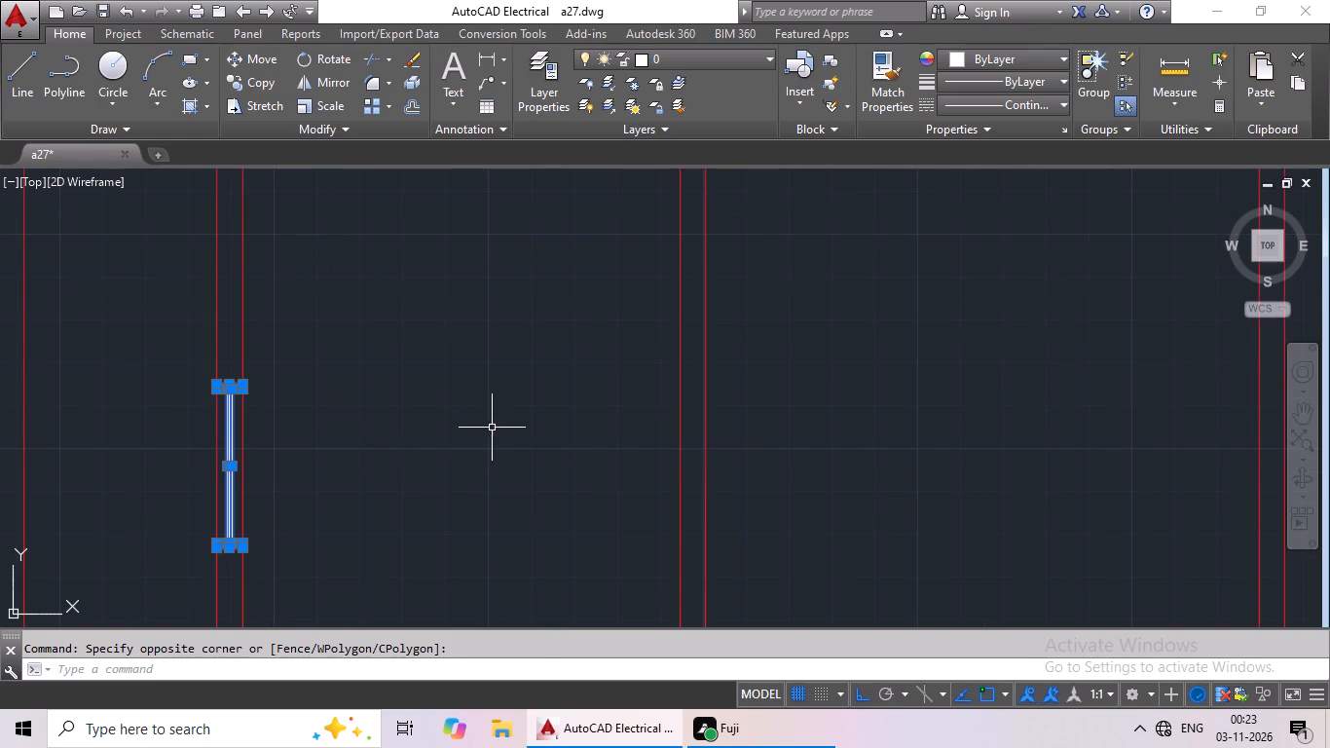
{"action": "scroll", "coordinate": [493, 428], "scroll_direction": "down", "scroll_amount": 3}
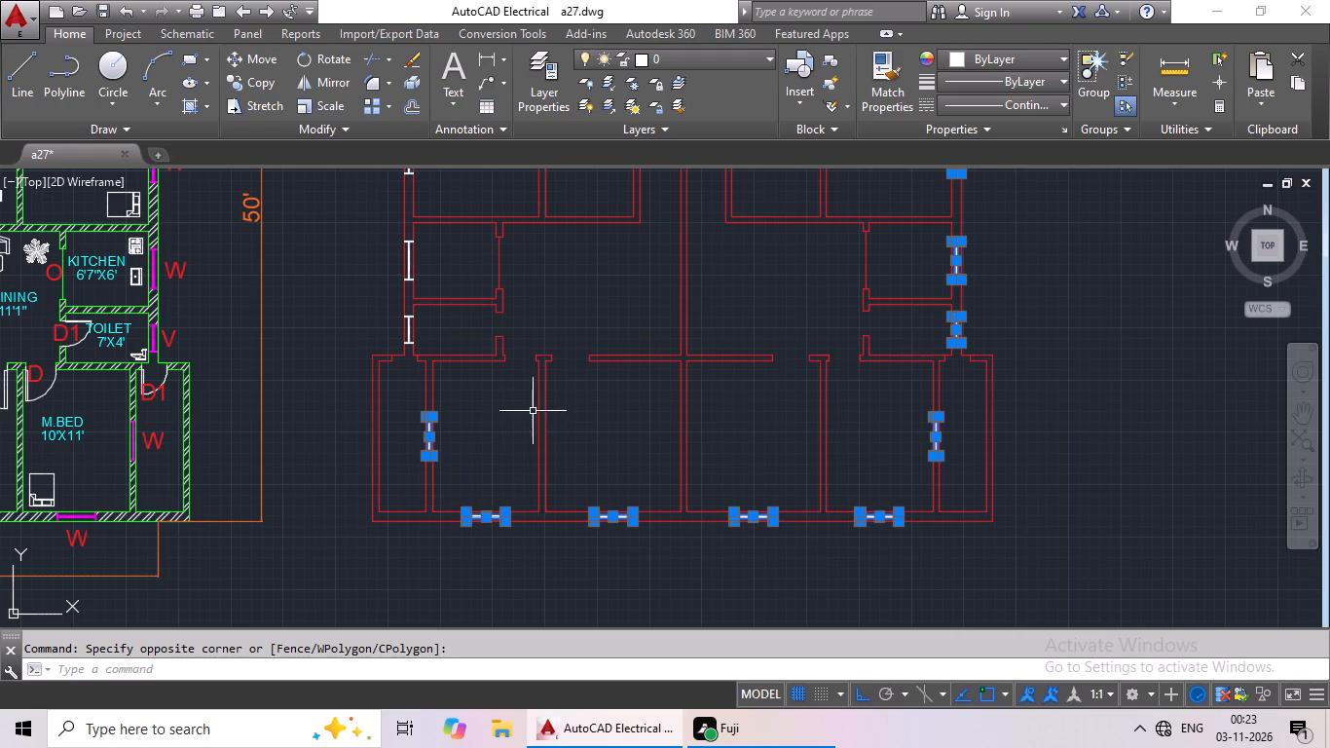
{"action": "scroll", "coordinate": [408, 337], "scroll_direction": "up", "scroll_amount": 8}
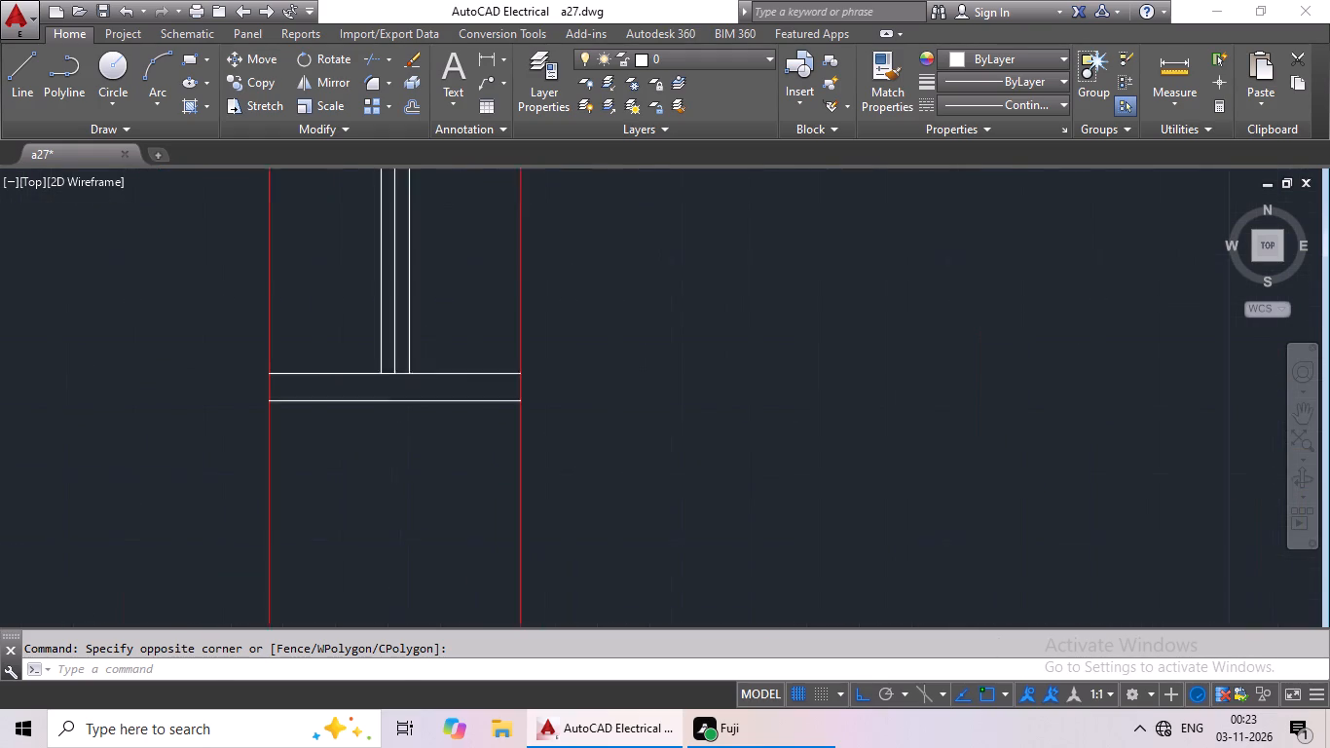
{"action": "left_click_drag", "start_coordinate": [452, 314], "coordinate": [320, 360]}
{"action": "middle_click_drag", "start_coordinate": [452, 307], "coordinate": [452, 627]}
{"action": "scroll", "coordinate": [504, 436], "scroll_direction": "down", "scroll_amount": 3}
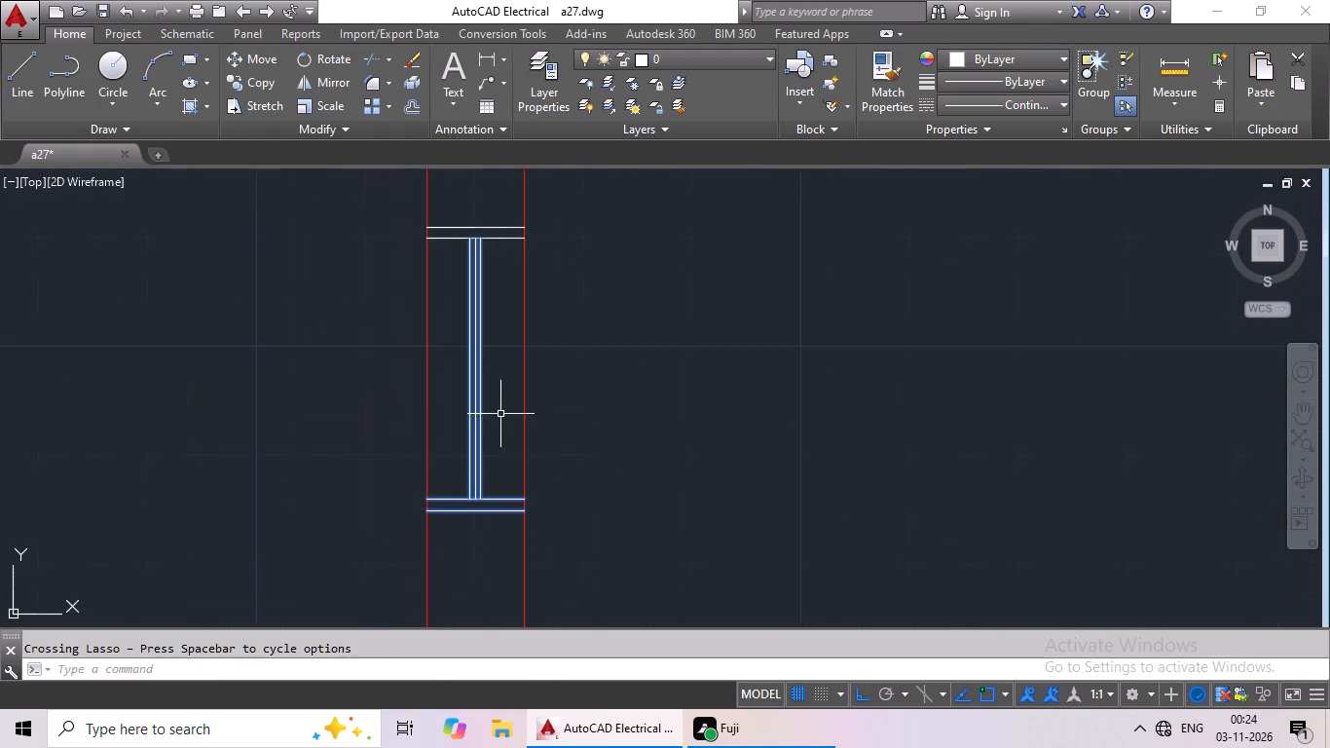
{"action": "middle_click_drag", "start_coordinate": [500, 409], "coordinate": [474, 554]}
{"action": "scroll", "coordinate": [475, 379], "scroll_direction": "up", "scroll_amount": 3}
{"action": "left_click_drag", "start_coordinate": [465, 305], "coordinate": [422, 492]}
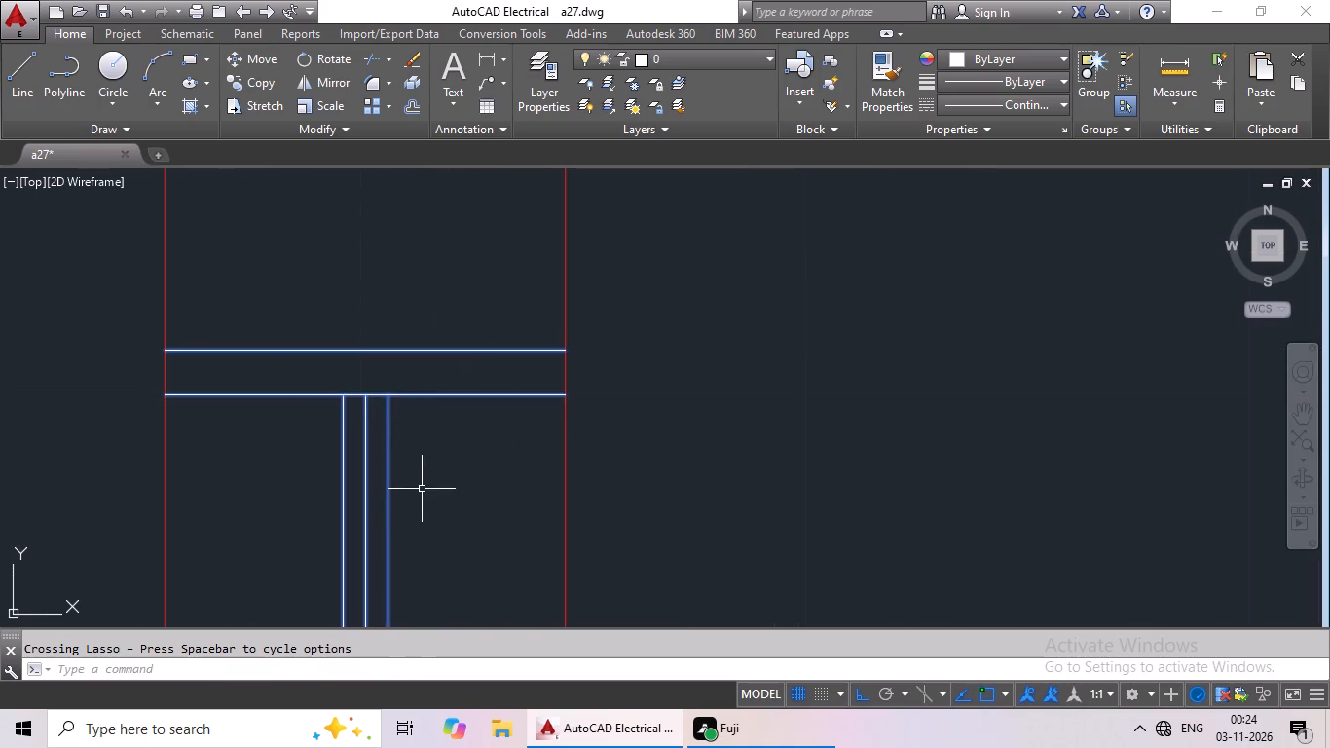
Add all lines of the second west outer wall window north of the southwest projection to the selection.
{"action": "scroll", "coordinate": [603, 402], "scroll_direction": "down", "scroll_amount": 3}
{"action": "middle_click_drag", "start_coordinate": [790, 419], "coordinate": [601, 645]}
{"action": "middle_click_drag", "start_coordinate": [603, 332], "coordinate": [612, 501]}
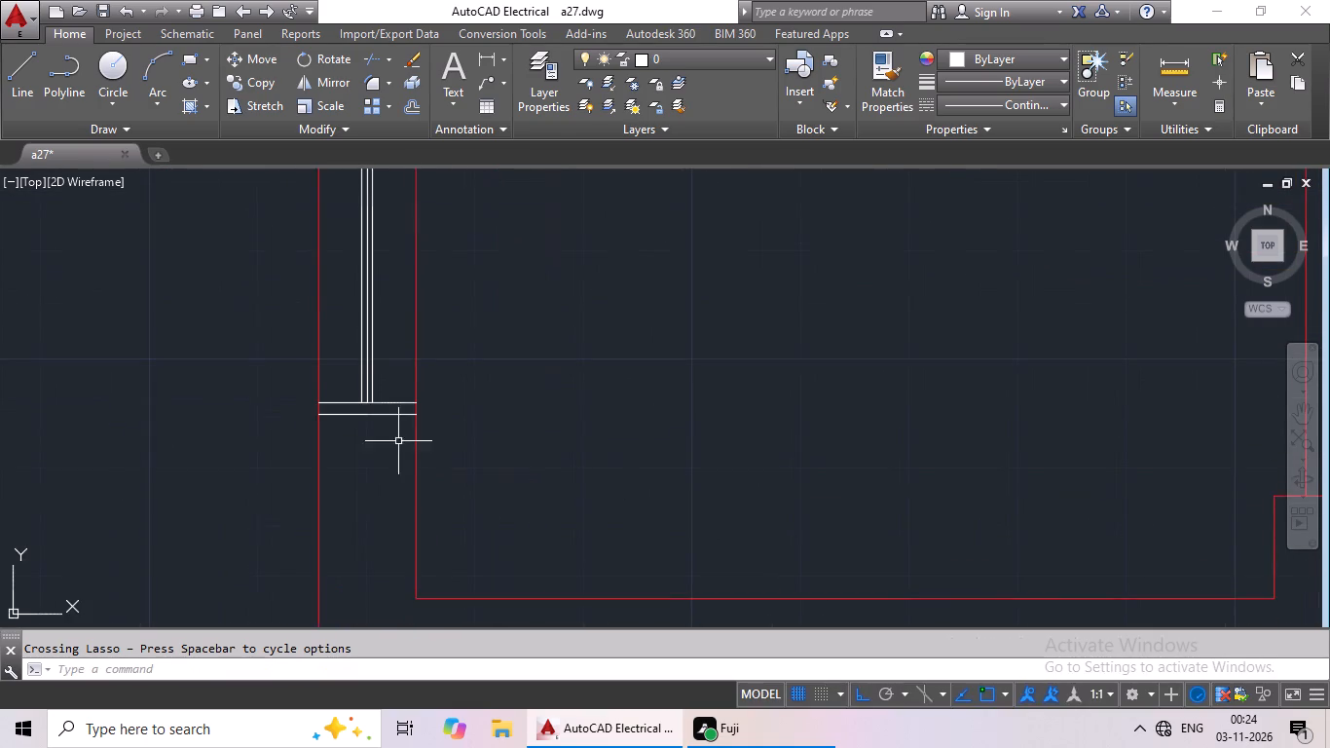
{"action": "scroll", "coordinate": [388, 405], "scroll_direction": "up", "scroll_amount": 2}
{"action": "left_click_drag", "start_coordinate": [401, 320], "coordinate": [287, 389]}
{"action": "scroll", "coordinate": [597, 380], "scroll_direction": "down", "scroll_amount": 3}
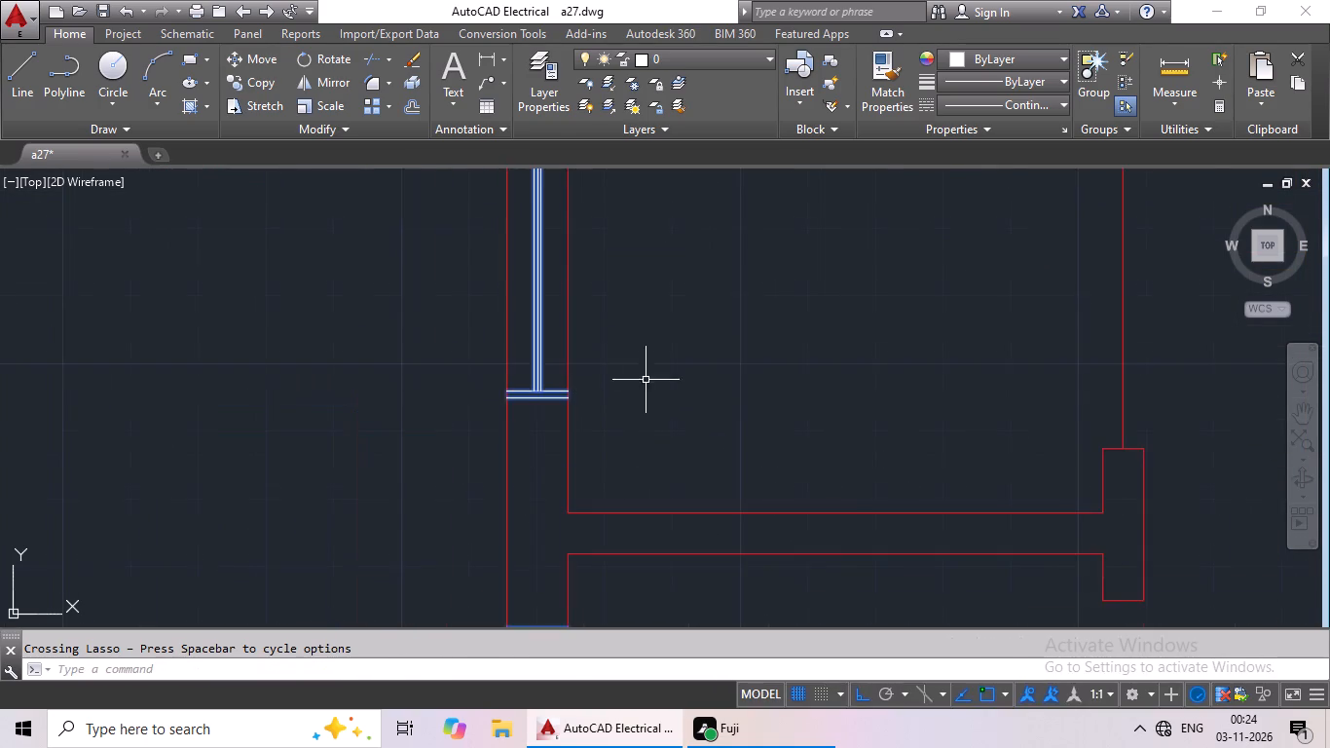
{"action": "middle_click_drag", "start_coordinate": [646, 404], "coordinate": [628, 587]}
{"action": "scroll", "coordinate": [635, 496], "scroll_direction": "down", "scroll_amount": 2}
{"action": "scroll", "coordinate": [602, 435], "scroll_direction": "up", "scroll_amount": 5}
{"action": "left_click_drag", "start_coordinate": [535, 346], "coordinate": [534, 351]}
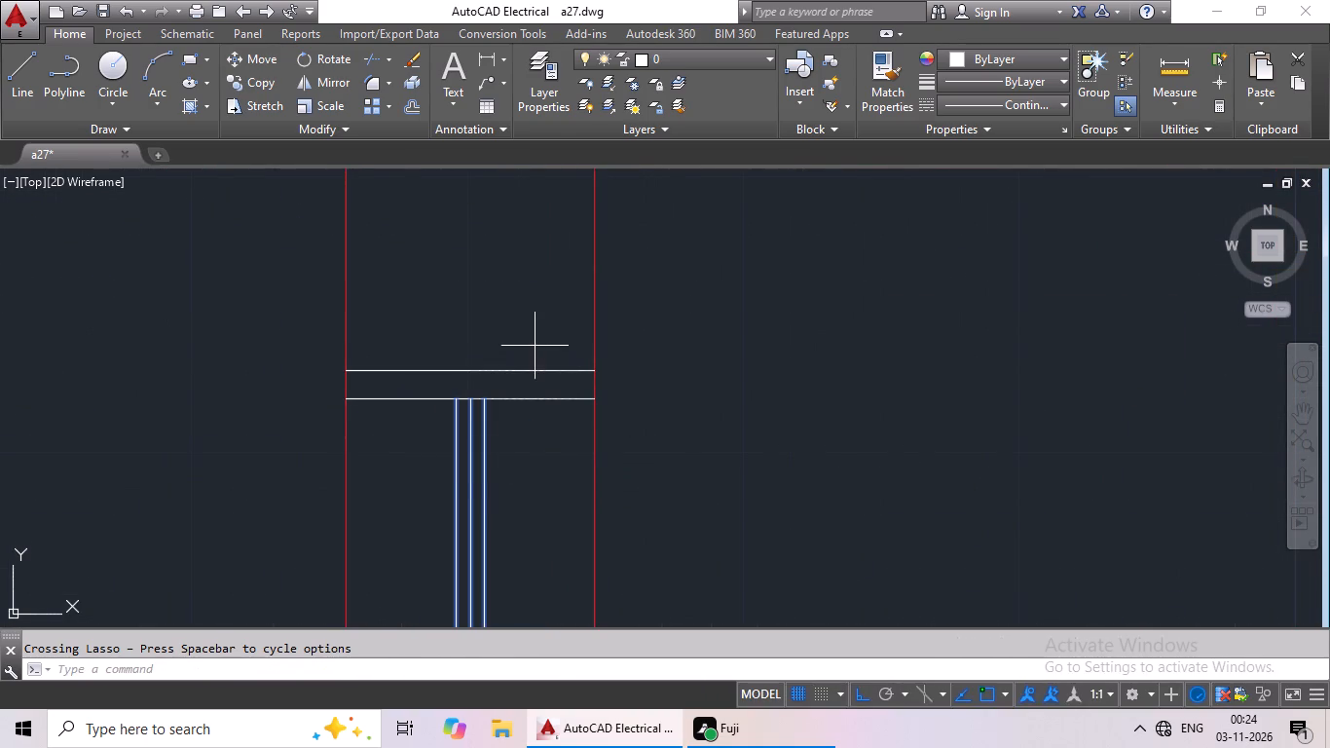
{"action": "left_click_drag", "start_coordinate": [534, 351], "coordinate": [487, 483]}
Add all lines of the third west outer wall window north of the southwest projection to the selection.
{"action": "scroll", "coordinate": [785, 427], "scroll_direction": "down", "scroll_amount": 3}
{"action": "middle_click_drag", "start_coordinate": [851, 466], "coordinate": [482, 393]}
{"action": "scroll", "coordinate": [505, 392], "scroll_direction": "down", "scroll_amount": 3}
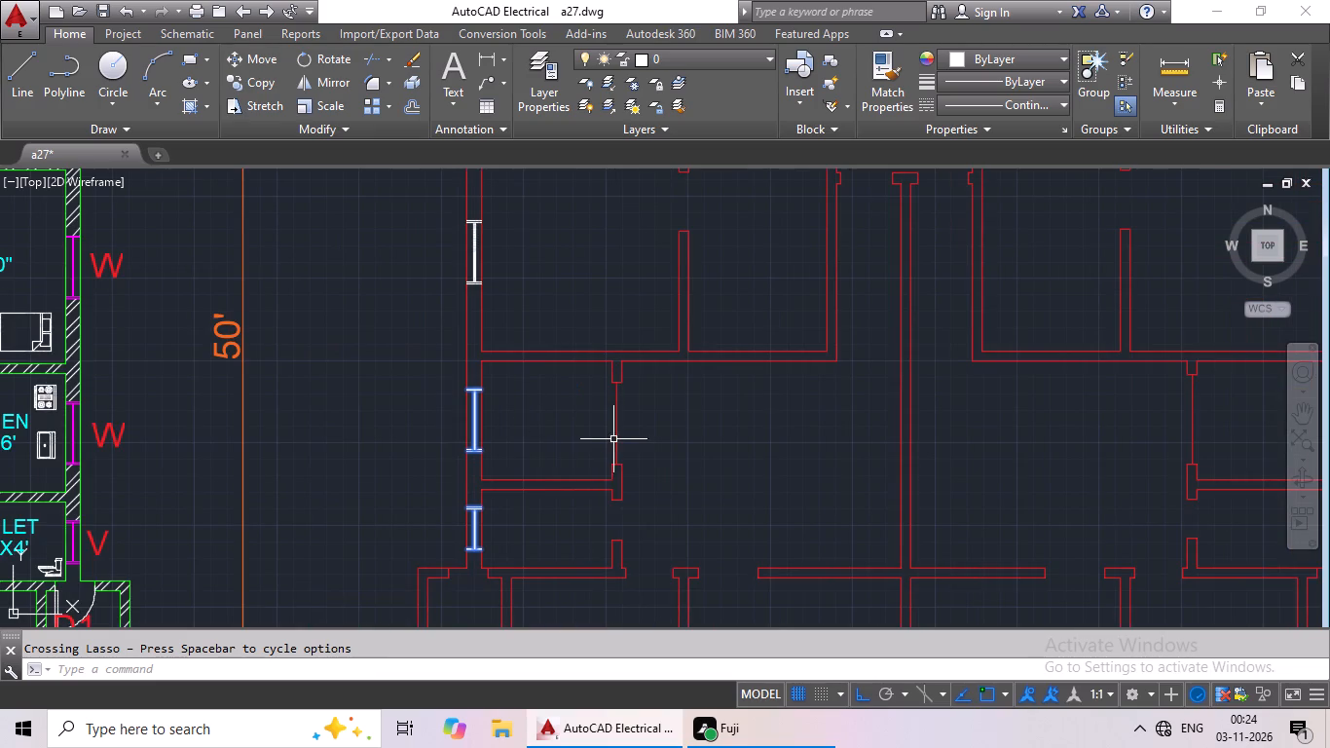
{"action": "scroll", "coordinate": [681, 430], "scroll_direction": "down", "scroll_amount": 2}
{"action": "middle_click_drag", "start_coordinate": [719, 446], "coordinate": [659, 397]}
{"action": "scroll", "coordinate": [535, 301], "scroll_direction": "up", "scroll_amount": 5}
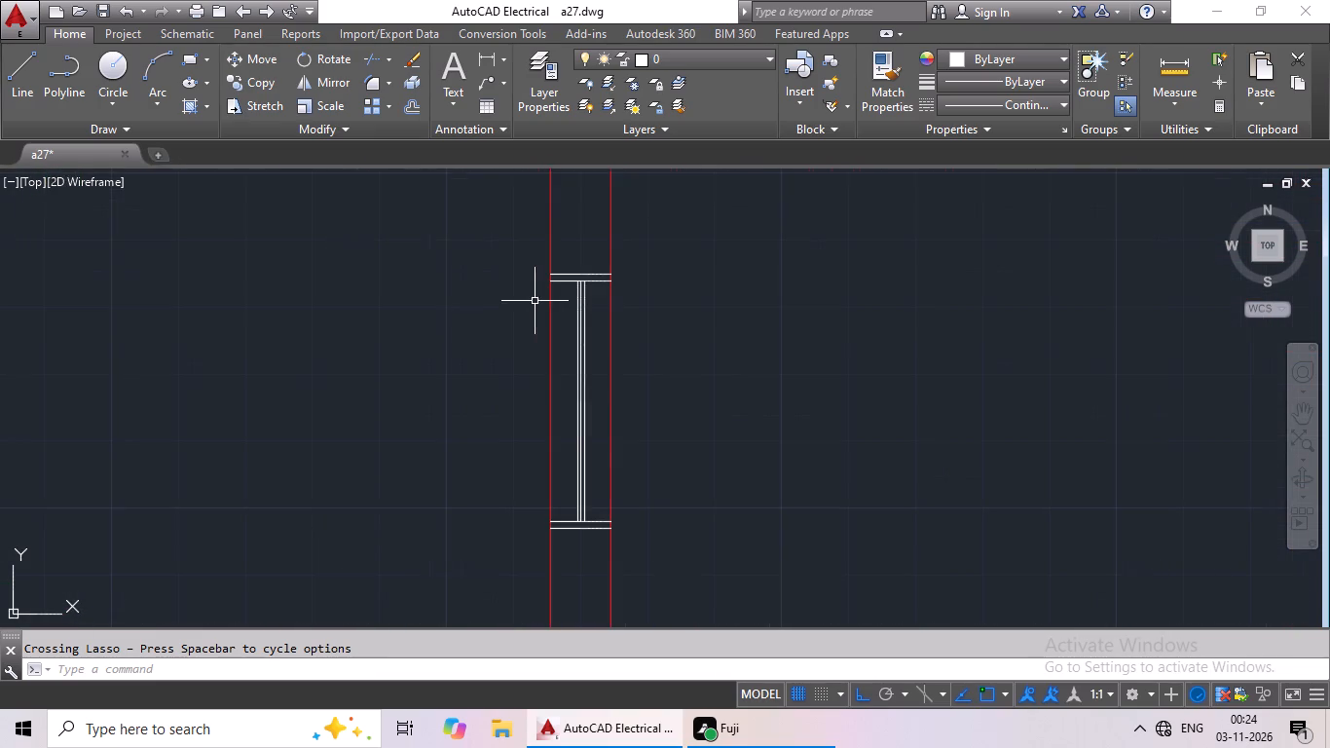
{"action": "scroll", "coordinate": [575, 462], "scroll_direction": "up", "scroll_amount": 2}
{"action": "middle_click_drag", "start_coordinate": [622, 484], "coordinate": [589, 260]}
{"action": "left_click_drag", "start_coordinate": [589, 269], "coordinate": [587, 446]}
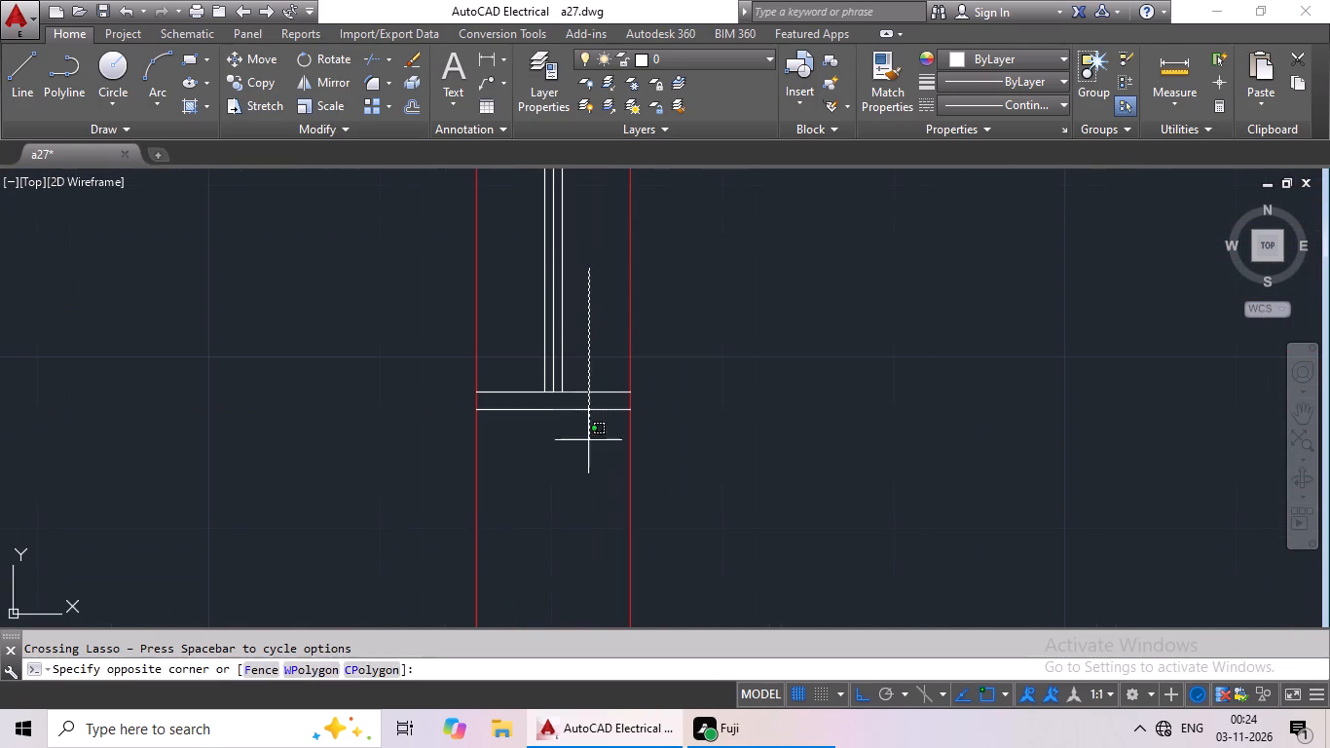
{"action": "left_click_drag", "start_coordinate": [587, 446], "coordinate": [531, 356]}
{"action": "scroll", "coordinate": [782, 302], "scroll_direction": "down", "scroll_amount": 2}
{"action": "middle_click_drag", "start_coordinate": [803, 302], "coordinate": [749, 631]}
{"action": "scroll", "coordinate": [642, 414], "scroll_direction": "up", "scroll_amount": 2}
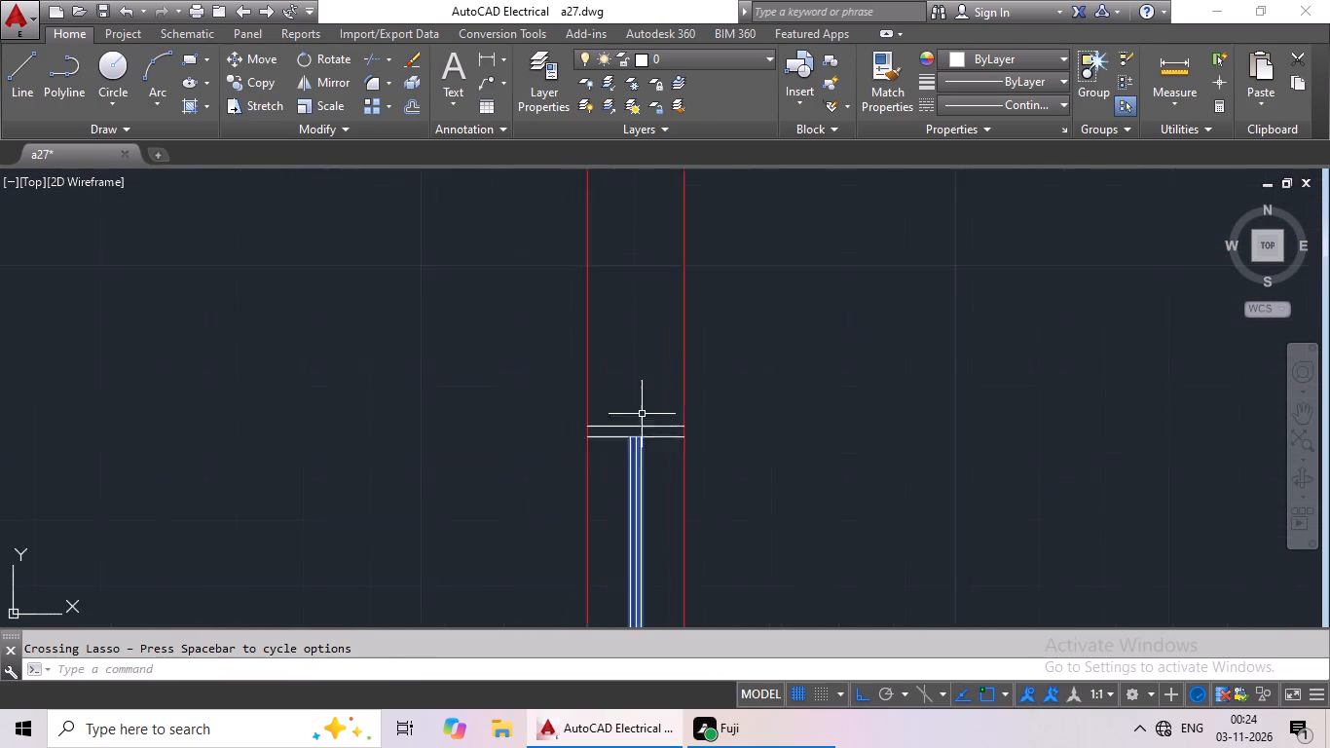
{"action": "scroll", "coordinate": [642, 414], "scroll_direction": "up", "scroll_amount": 3}
{"action": "left_click_drag", "start_coordinate": [664, 384], "coordinate": [472, 627]}
Add all lines of the small northwest toilet window, in the inner wall parallel to the west outer wall, to the selection.
{"action": "scroll", "coordinate": [722, 415], "scroll_direction": "down", "scroll_amount": 4}
{"action": "scroll", "coordinate": [902, 325], "scroll_direction": "down", "scroll_amount": 2}
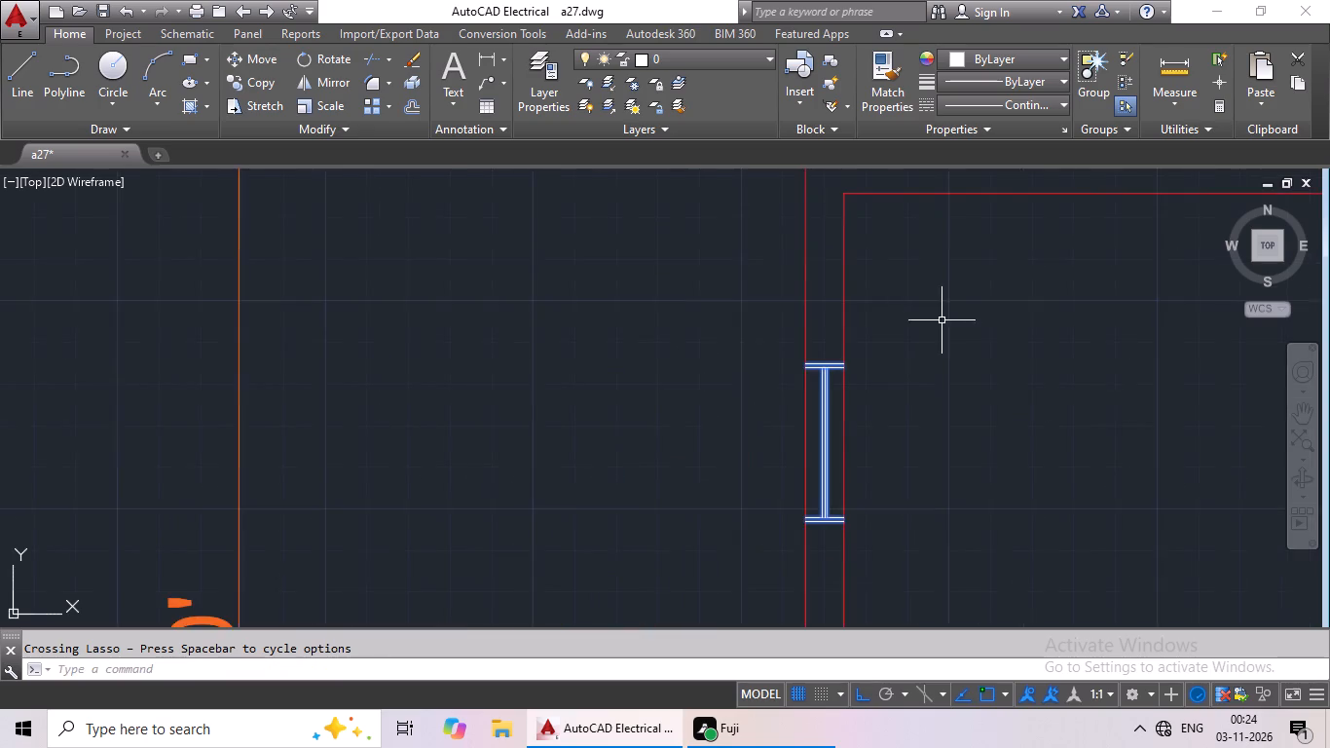
{"action": "middle_click_drag", "start_coordinate": [942, 328], "coordinate": [528, 606]}
{"action": "scroll", "coordinate": [573, 372], "scroll_direction": "up", "scroll_amount": 5}
{"action": "middle_click_drag", "start_coordinate": [410, 481], "coordinate": [416, 475]}
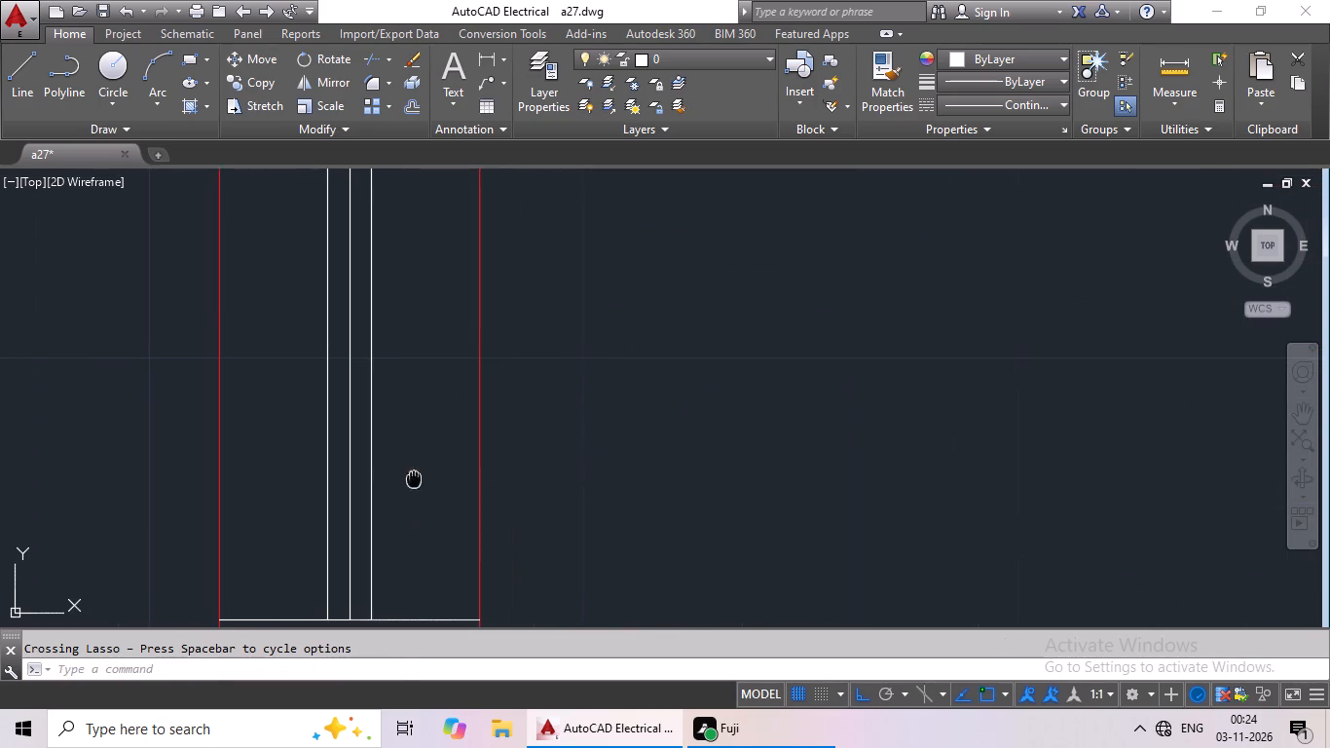
{"action": "middle_click_drag", "start_coordinate": [416, 475], "coordinate": [465, 293]}
{"action": "left_click_drag", "start_coordinate": [479, 325], "coordinate": [328, 407]}
{"action": "scroll", "coordinate": [454, 371], "scroll_direction": "down", "scroll_amount": 1}
{"action": "middle_click_drag", "start_coordinate": [454, 371], "coordinate": [404, 744]}
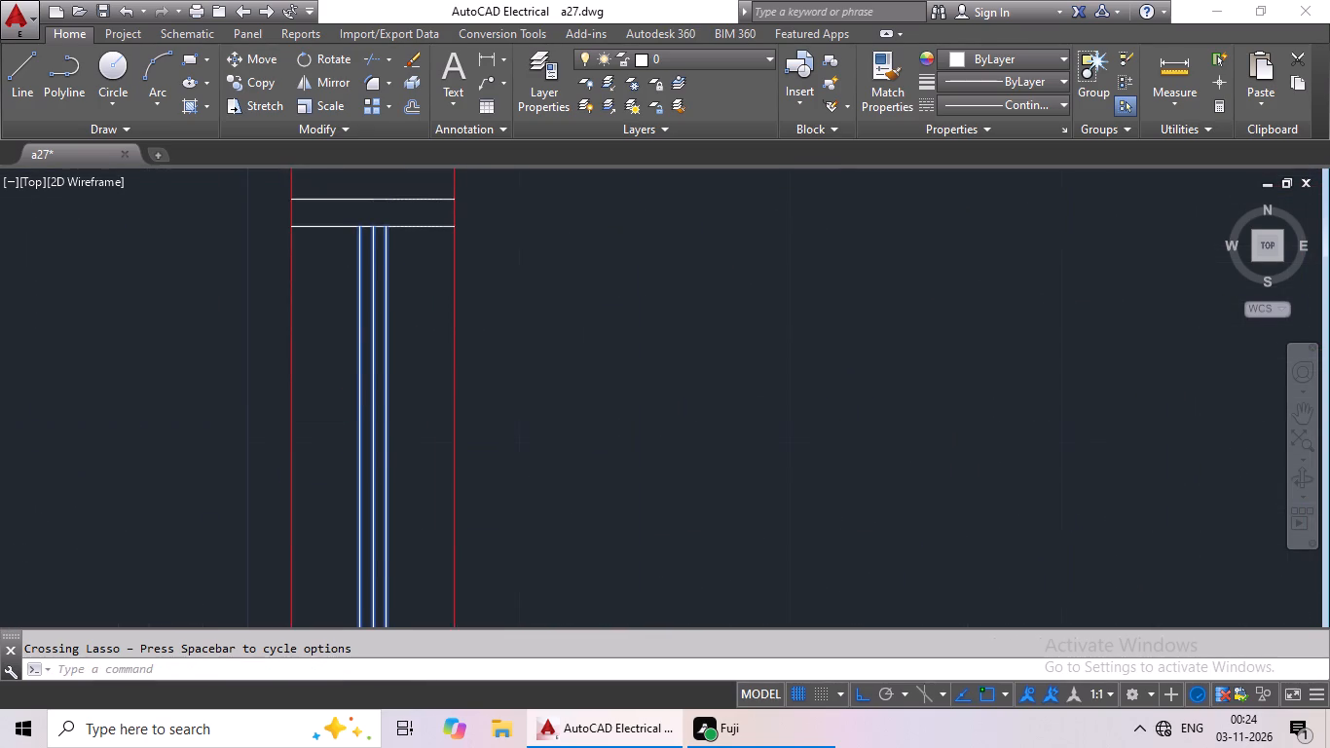
{"action": "middle_click_drag", "start_coordinate": [409, 275], "coordinate": [409, 505]}
{"action": "left_click_drag", "start_coordinate": [391, 341], "coordinate": [314, 520]}
Add all lines of the northernmost window in the west outer wall to the selection.
{"action": "scroll", "coordinate": [504, 427], "scroll_direction": "down", "scroll_amount": 3}
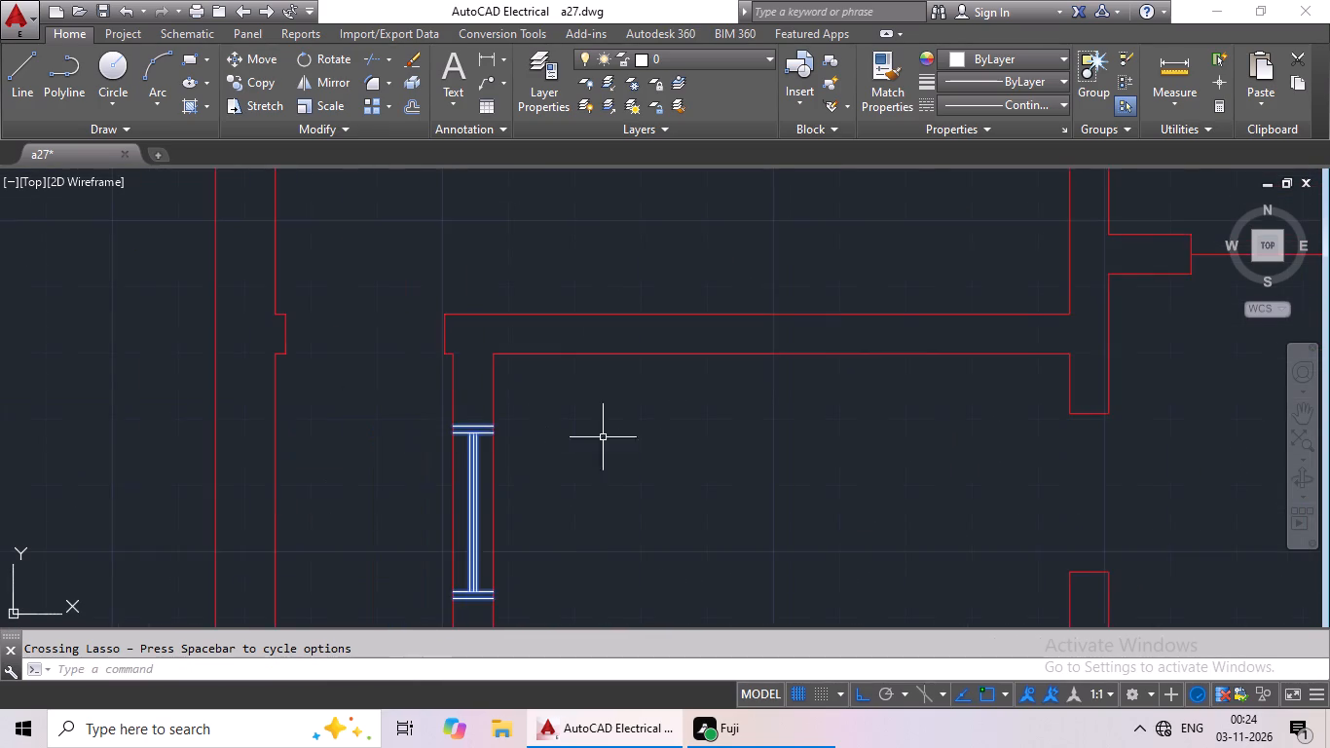
{"action": "middle_click_drag", "start_coordinate": [664, 415], "coordinate": [350, 549]}
{"action": "scroll", "coordinate": [499, 525], "scroll_direction": "down", "scroll_amount": 1}
{"action": "middle_click_drag", "start_coordinate": [631, 559], "coordinate": [490, 652]}
{"action": "middle_click_drag", "start_coordinate": [346, 487], "coordinate": [781, 501]}
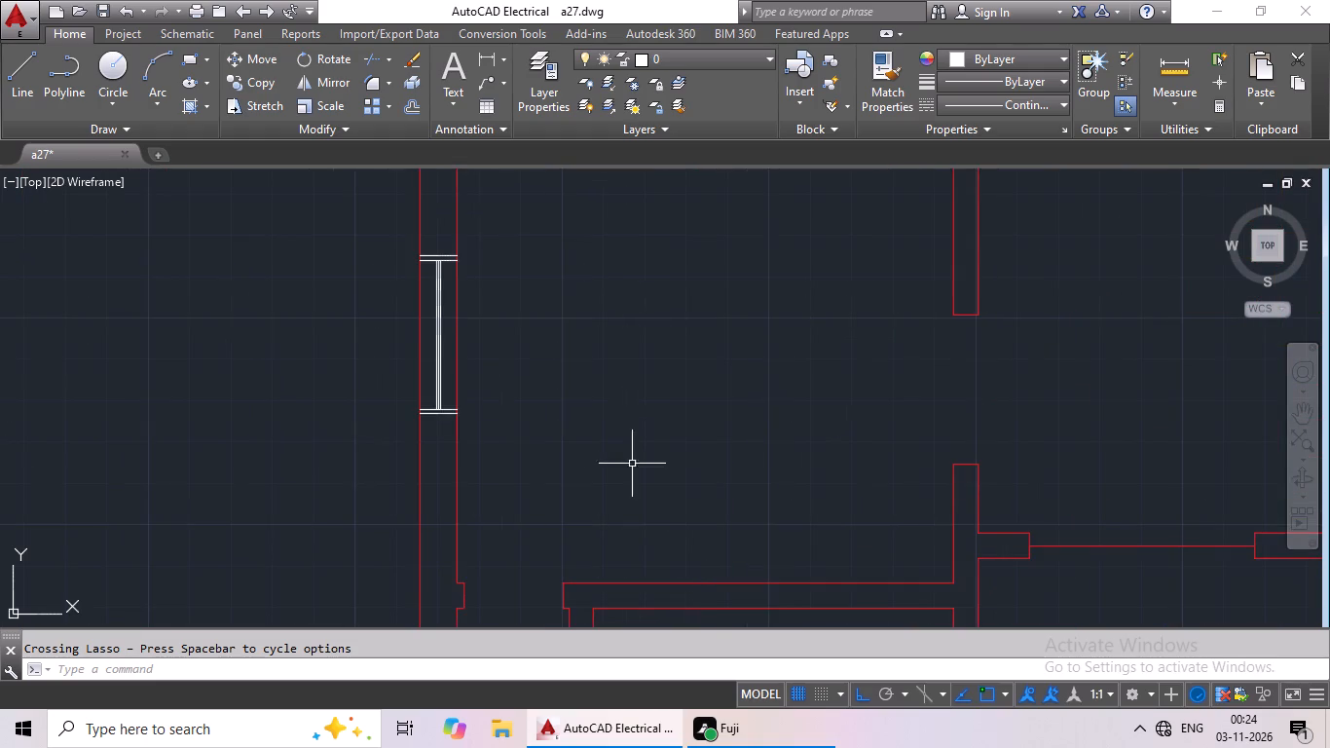
{"action": "scroll", "coordinate": [434, 413], "scroll_direction": "up", "scroll_amount": 5}
{"action": "left_click_drag", "start_coordinate": [495, 339], "coordinate": [381, 303]}
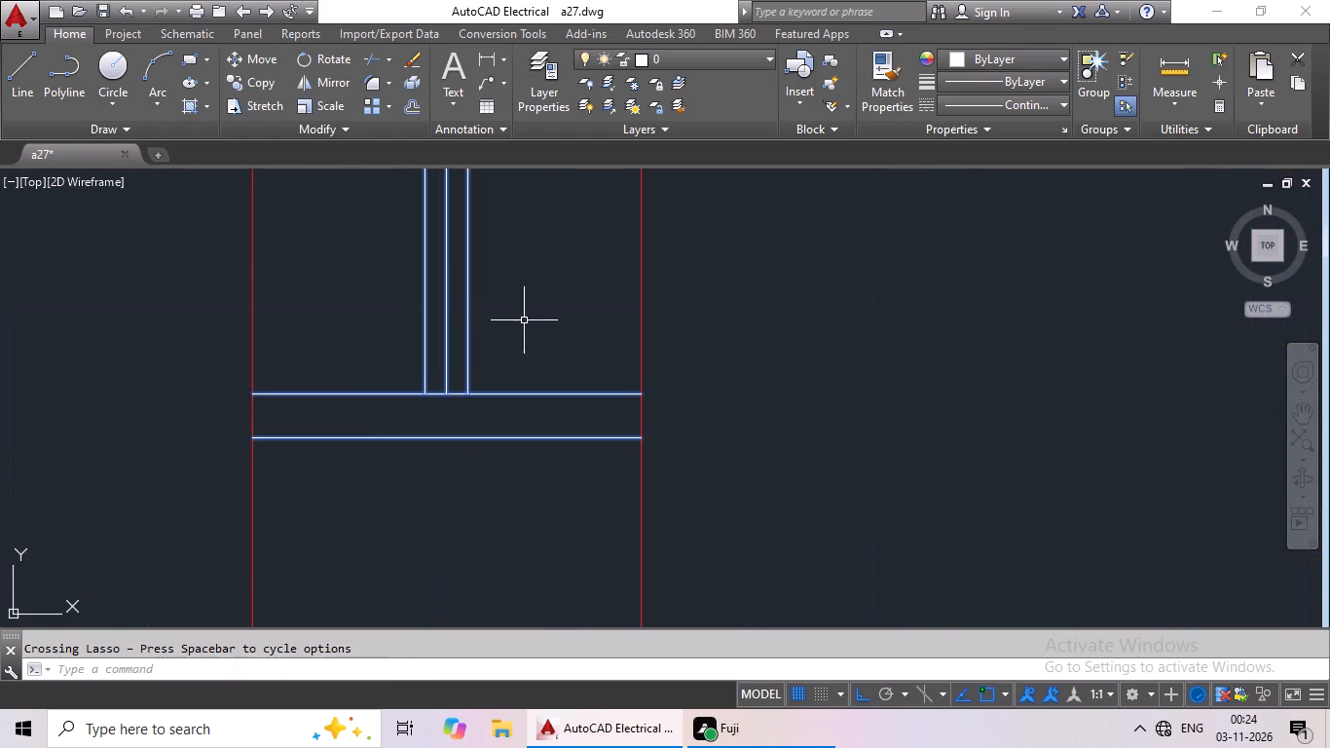
{"action": "middle_click_drag", "start_coordinate": [542, 332], "coordinate": [526, 700]}
{"action": "scroll", "coordinate": [538, 571], "scroll_direction": "down", "scroll_amount": 2}
{"action": "middle_click_drag", "start_coordinate": [537, 542], "coordinate": [471, 747]}
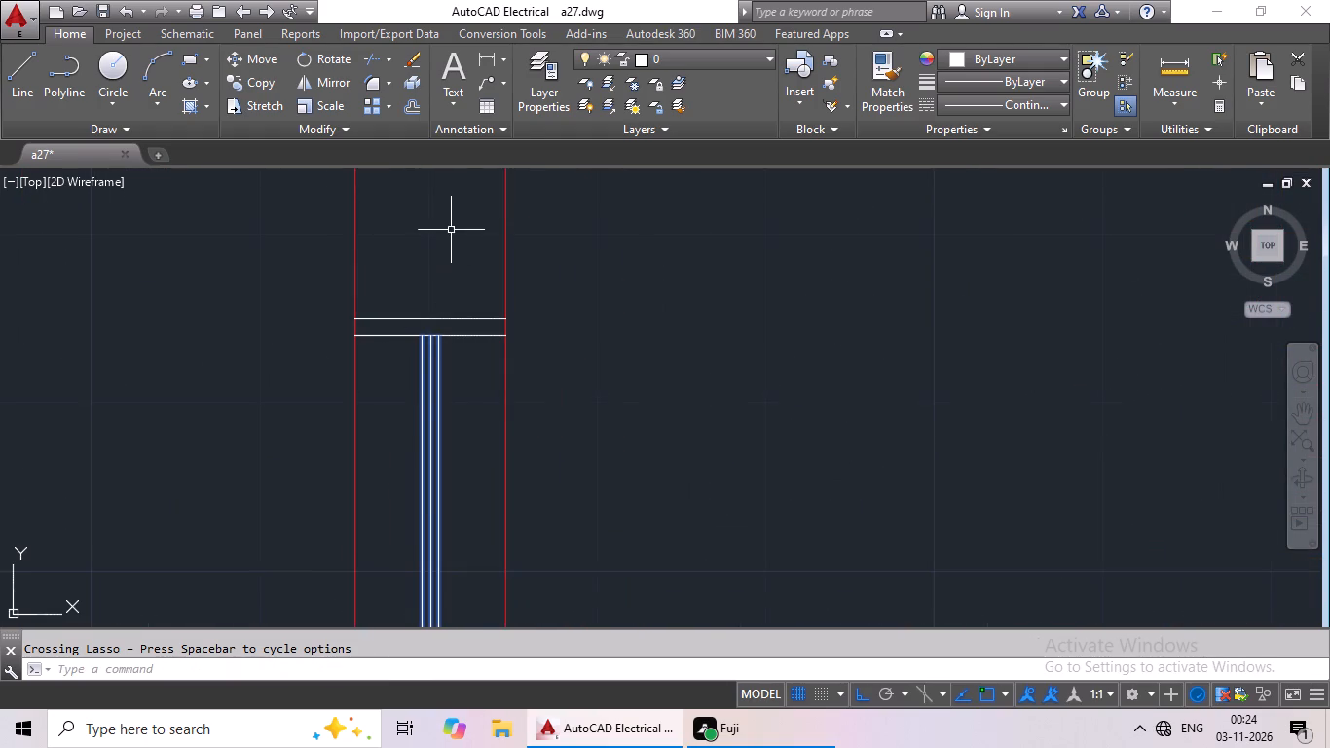
{"action": "scroll", "coordinate": [452, 228], "scroll_direction": "up", "scroll_amount": 1}
{"action": "scroll", "coordinate": [456, 322], "scroll_direction": "up", "scroll_amount": 2}
{"action": "left_click_drag", "start_coordinate": [526, 327], "coordinate": [488, 678]}
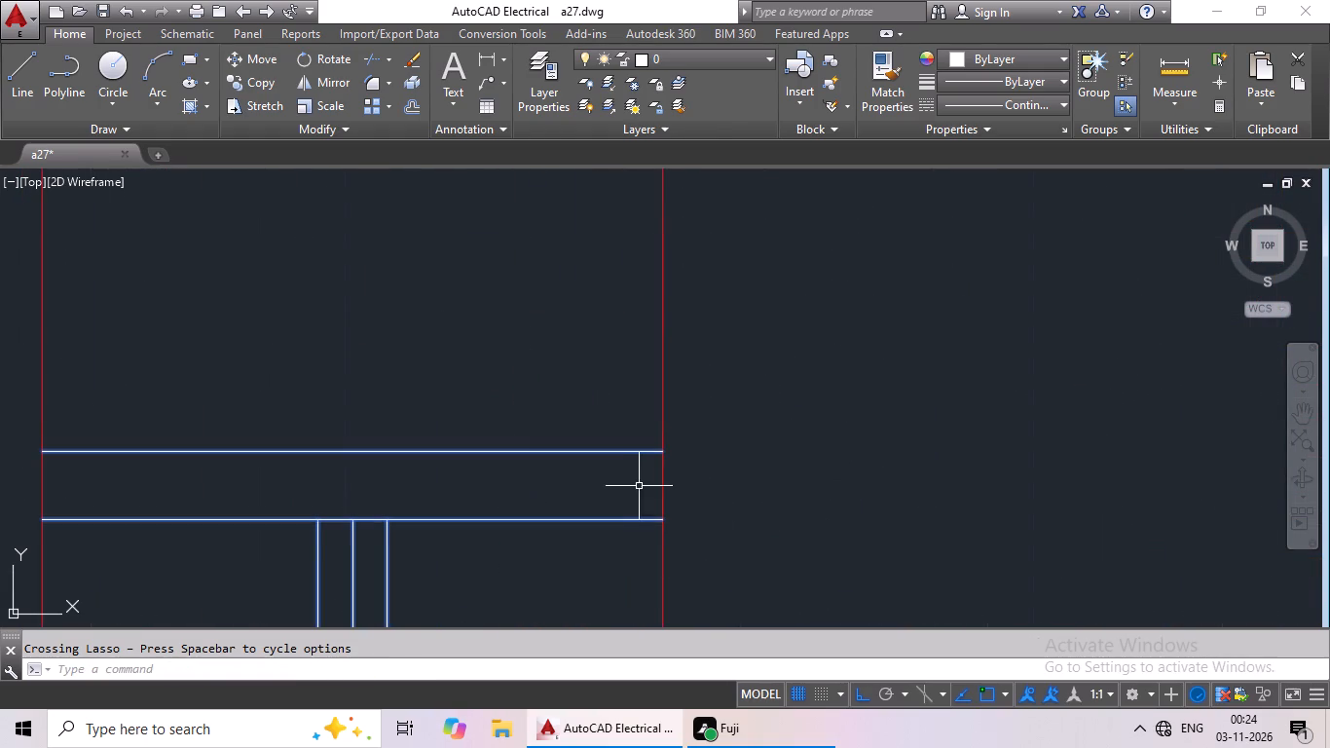
Set the colour of all selected window lines to the index colour Yellow and clear the selection.
{"action": "scroll", "coordinate": [923, 395], "scroll_direction": "down", "scroll_amount": 3}
{"action": "middle_click_drag", "start_coordinate": [1061, 413], "coordinate": [563, 539]}
{"action": "scroll", "coordinate": [678, 501], "scroll_direction": "down", "scroll_amount": 3}
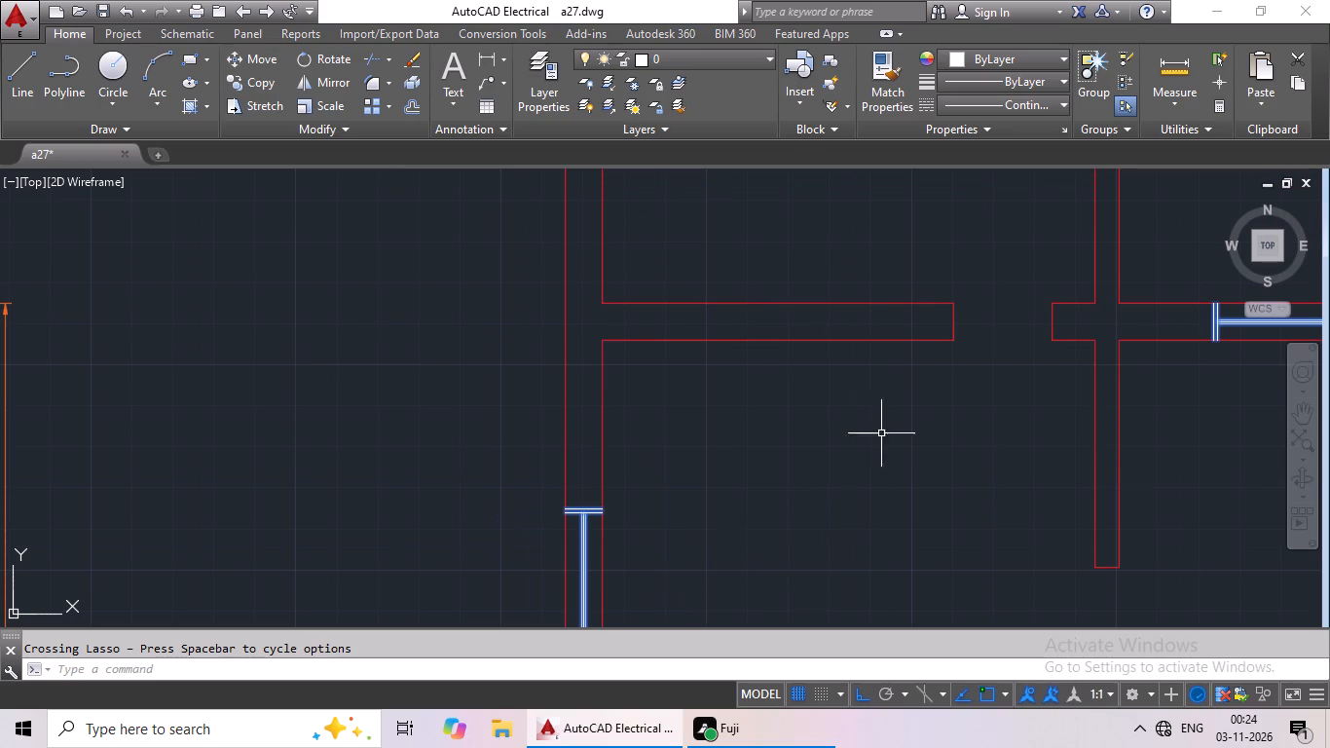
{"action": "scroll", "coordinate": [911, 497], "scroll_direction": "down", "scroll_amount": 2}
{"action": "middle_click_drag", "start_coordinate": [934, 491], "coordinate": [817, 364]}
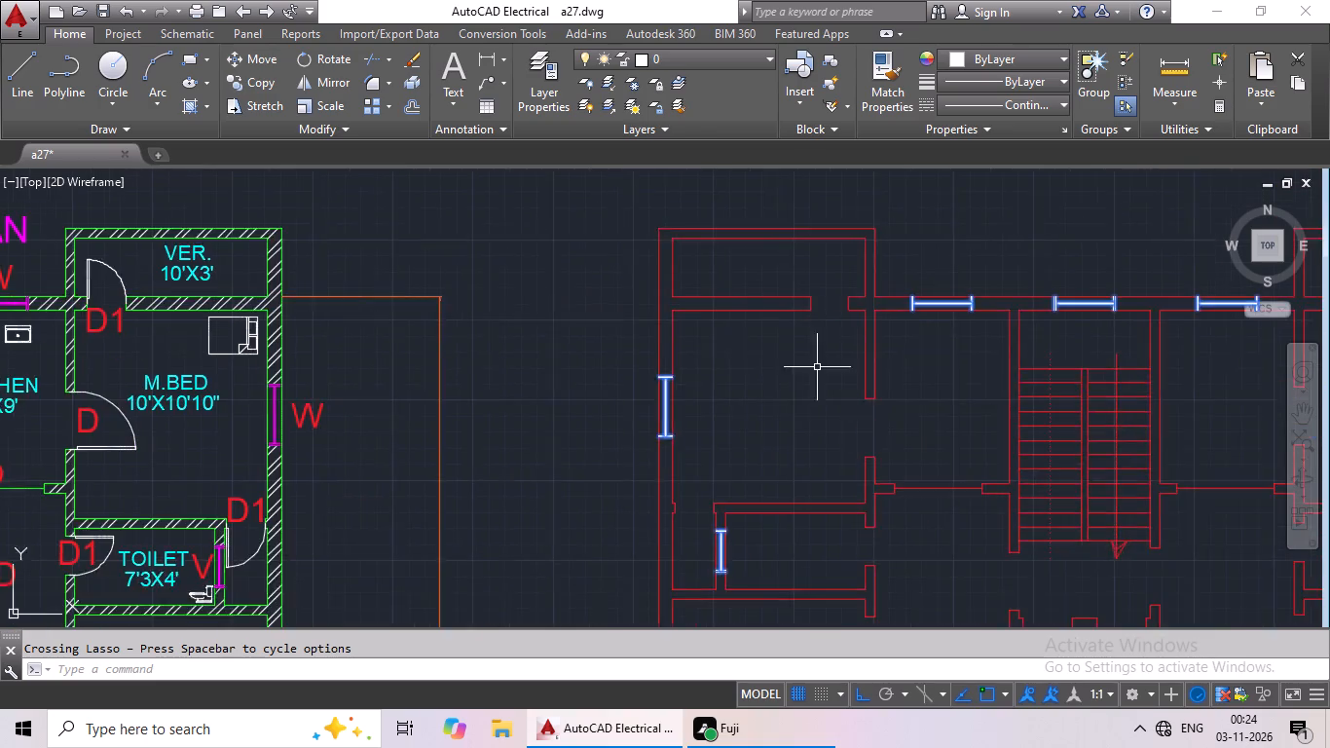
{"action": "scroll", "coordinate": [849, 413], "scroll_direction": "down", "scroll_amount": 1}
{"action": "middle_click_drag", "start_coordinate": [897, 496], "coordinate": [705, 327]}
{"action": "scroll", "coordinate": [869, 424], "scroll_direction": "down", "scroll_amount": 1}
{"action": "middle_click_drag", "start_coordinate": [906, 479], "coordinate": [780, 322]}
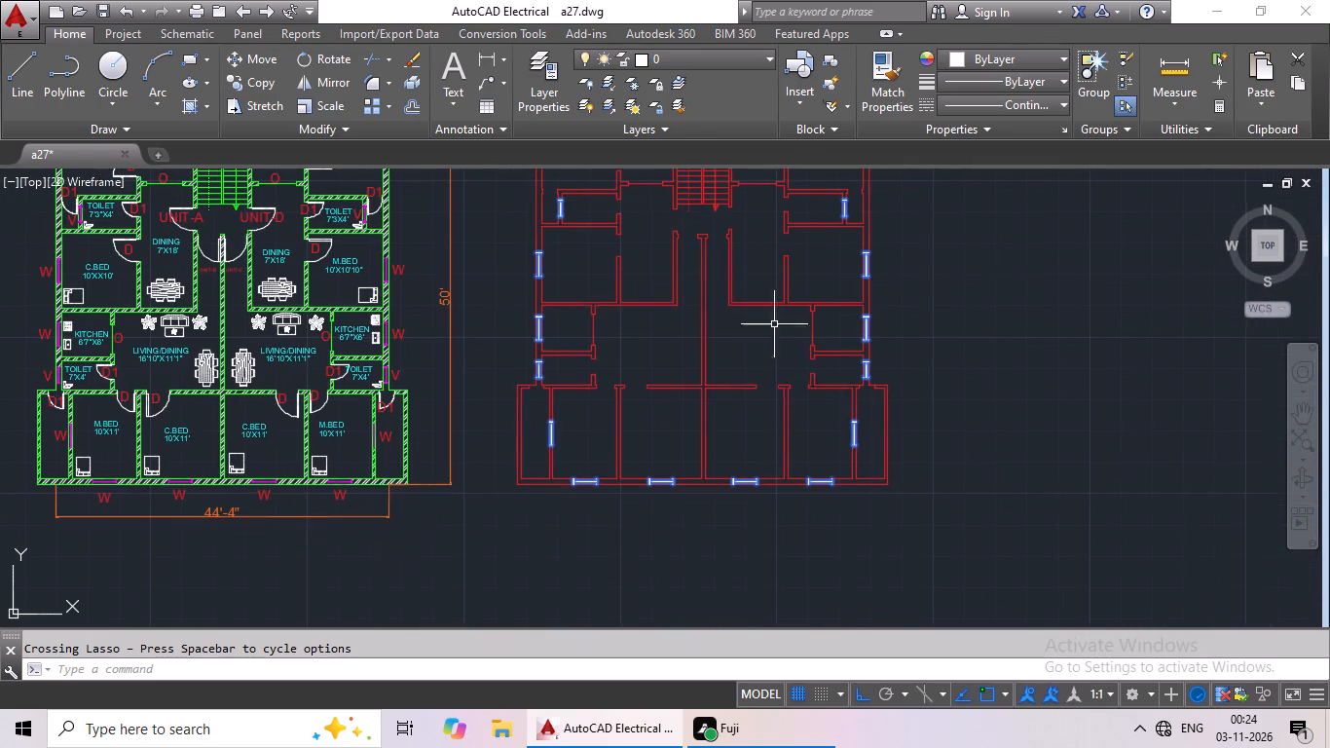
{"action": "middle_click_drag", "start_coordinate": [1007, 436], "coordinate": [964, 591]}
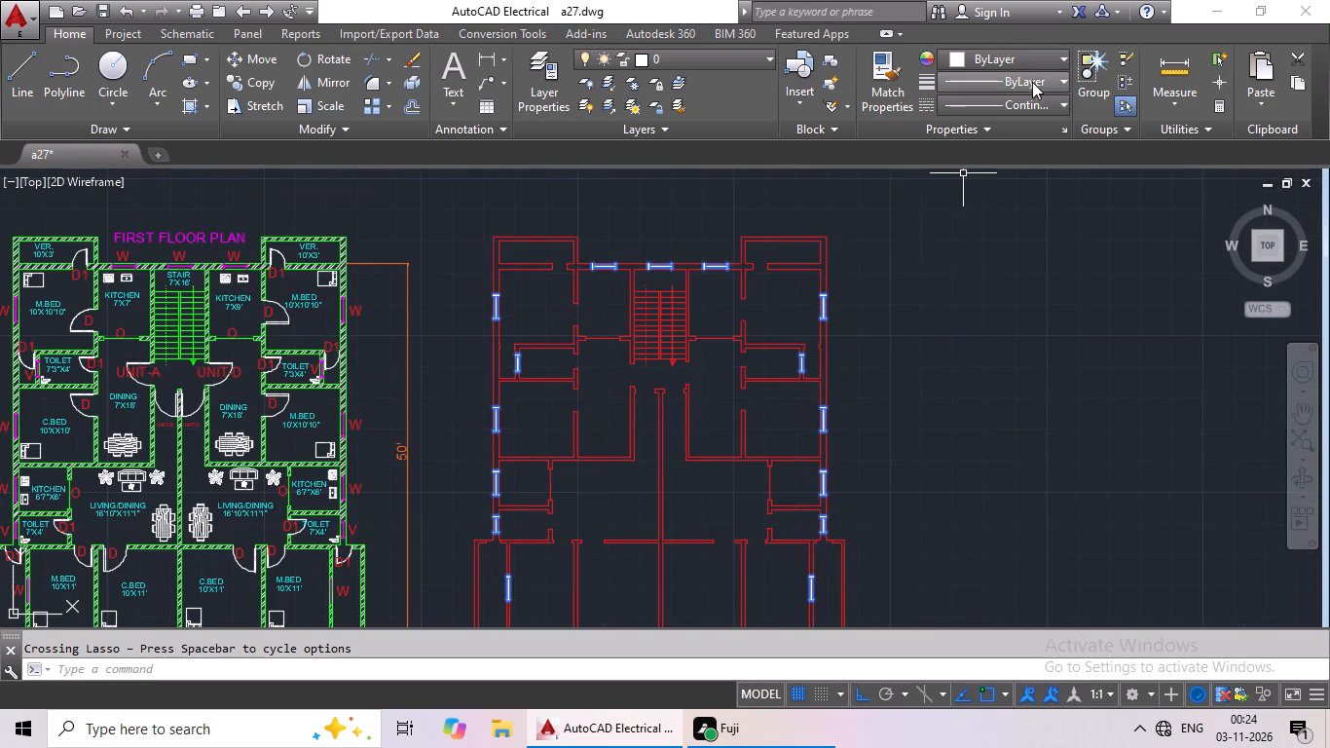
{"action": "left_click", "coordinate": [1057, 56]}
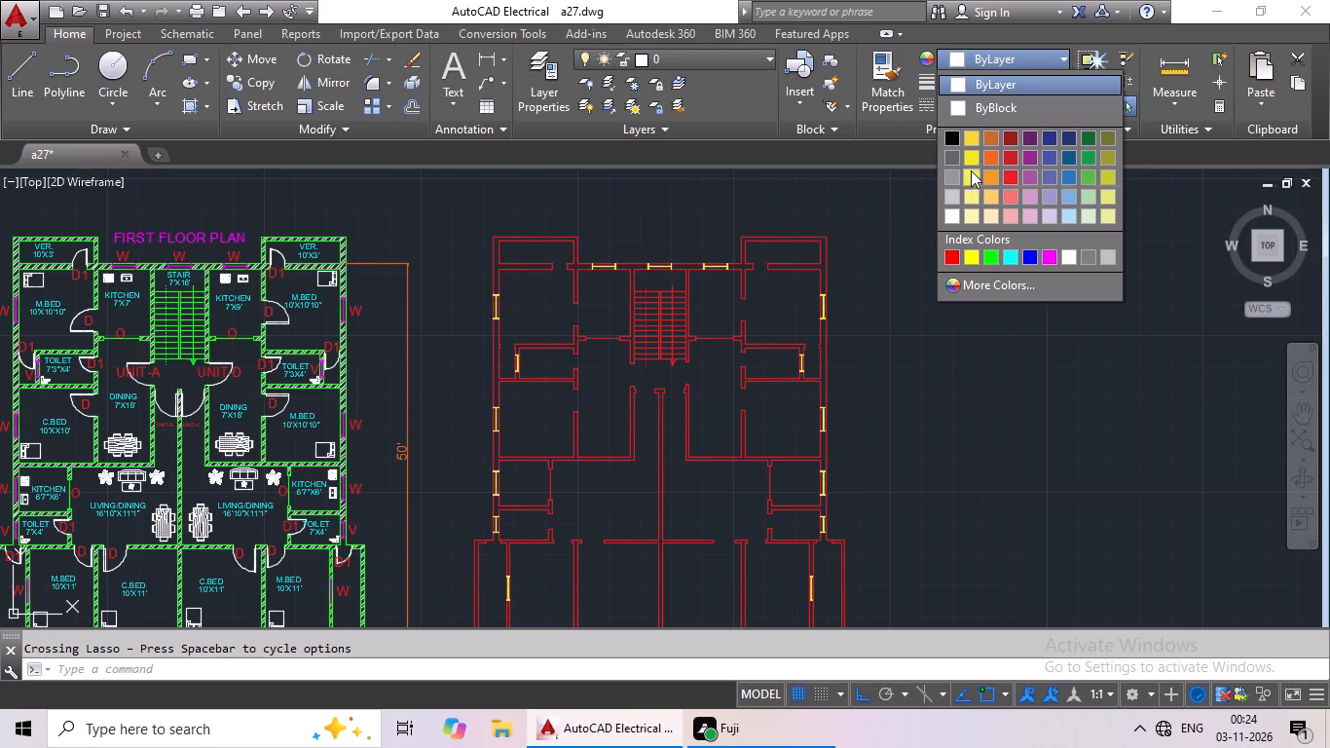
{"action": "left_click", "coordinate": [973, 261]}
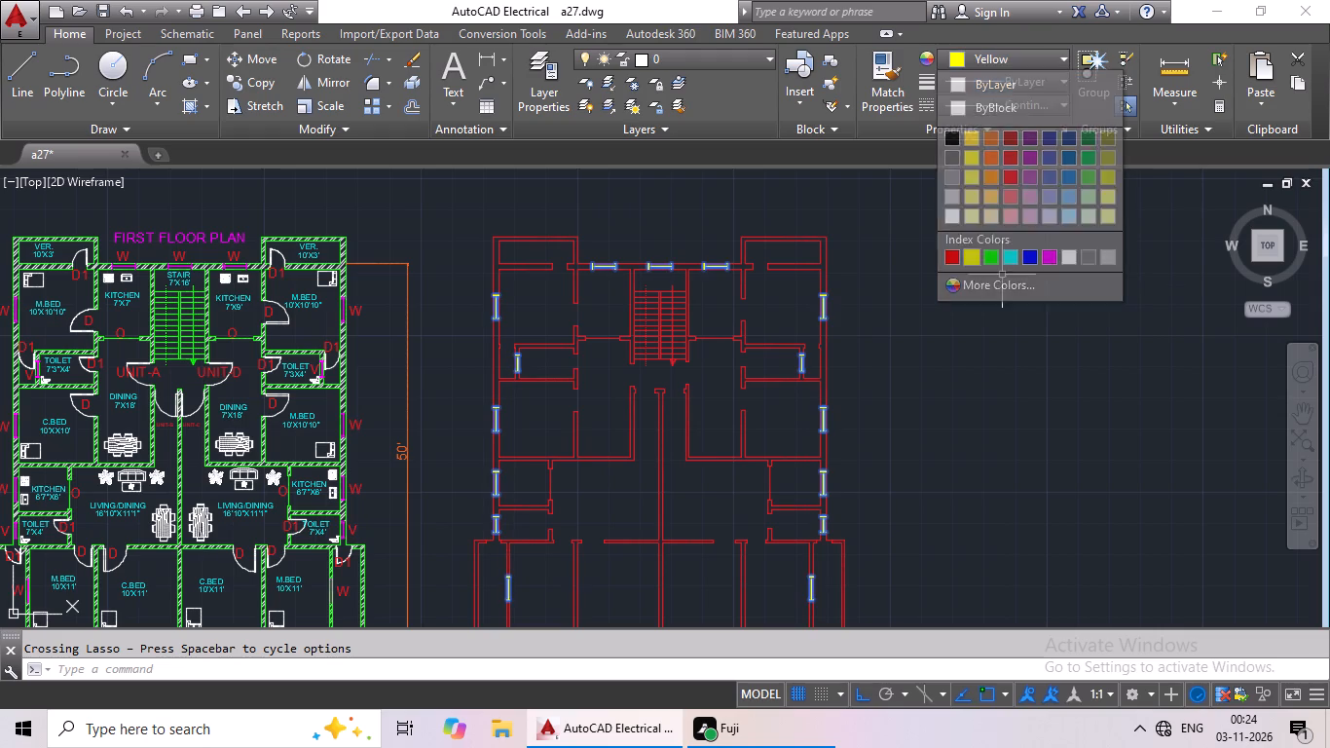
{"action": "key", "text": "Escape"}
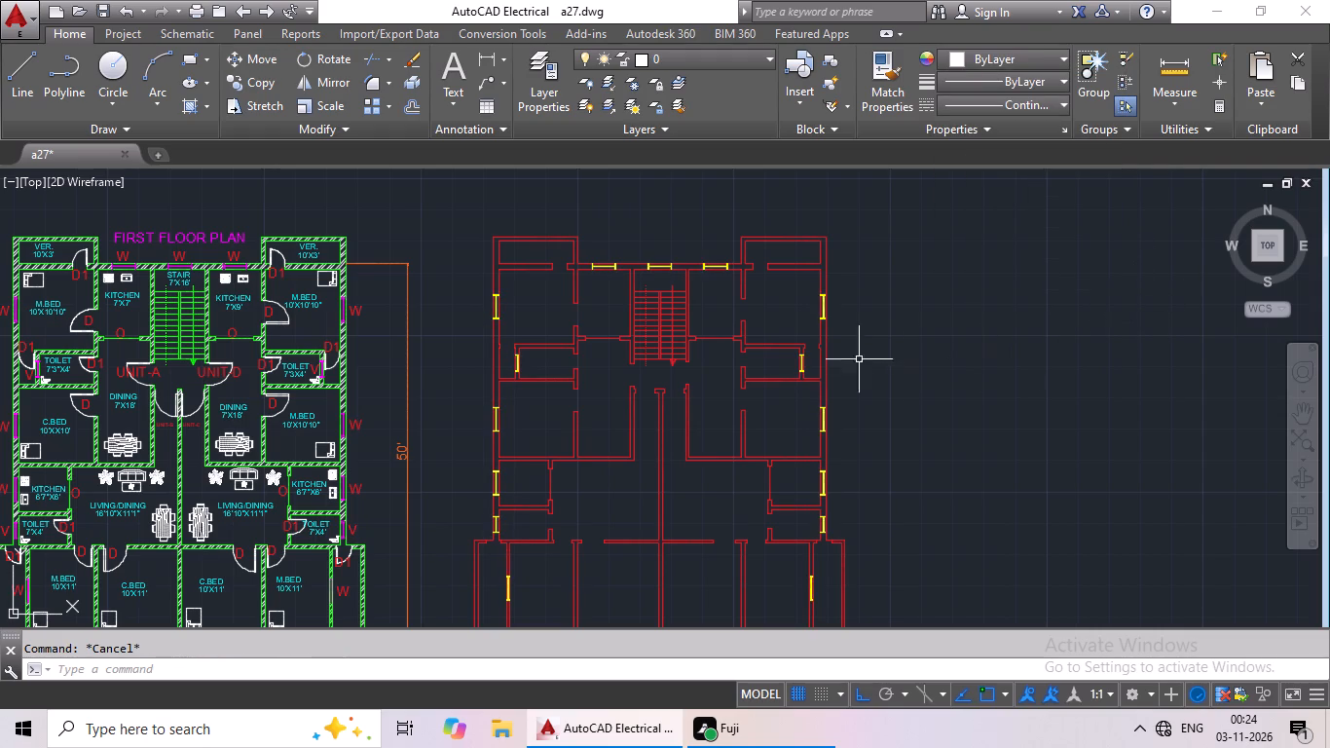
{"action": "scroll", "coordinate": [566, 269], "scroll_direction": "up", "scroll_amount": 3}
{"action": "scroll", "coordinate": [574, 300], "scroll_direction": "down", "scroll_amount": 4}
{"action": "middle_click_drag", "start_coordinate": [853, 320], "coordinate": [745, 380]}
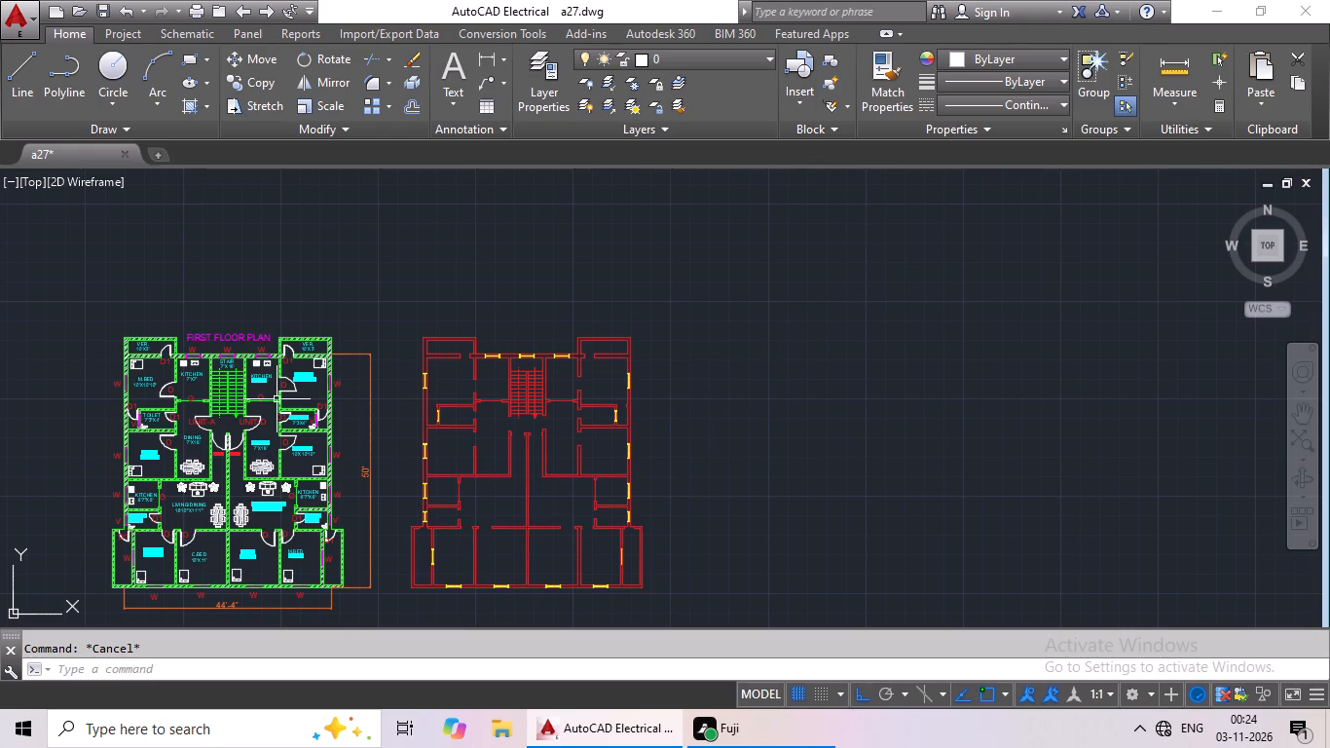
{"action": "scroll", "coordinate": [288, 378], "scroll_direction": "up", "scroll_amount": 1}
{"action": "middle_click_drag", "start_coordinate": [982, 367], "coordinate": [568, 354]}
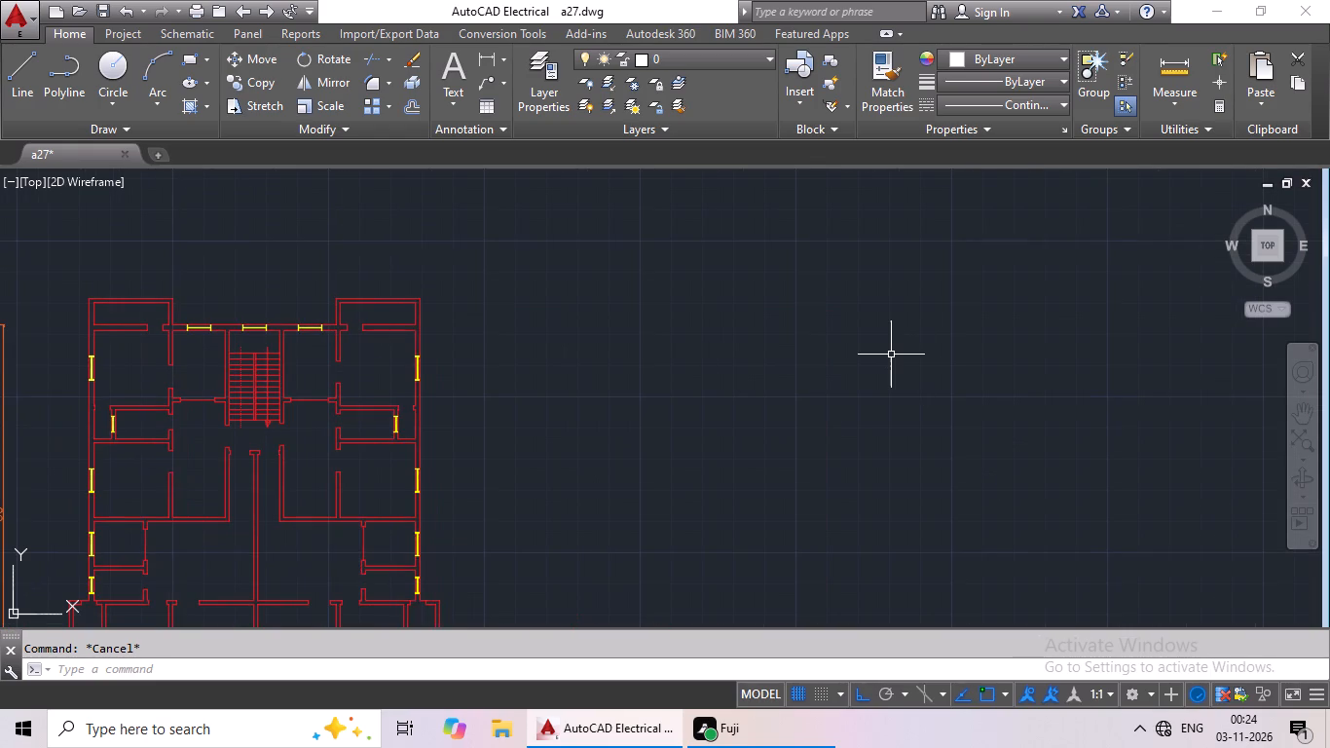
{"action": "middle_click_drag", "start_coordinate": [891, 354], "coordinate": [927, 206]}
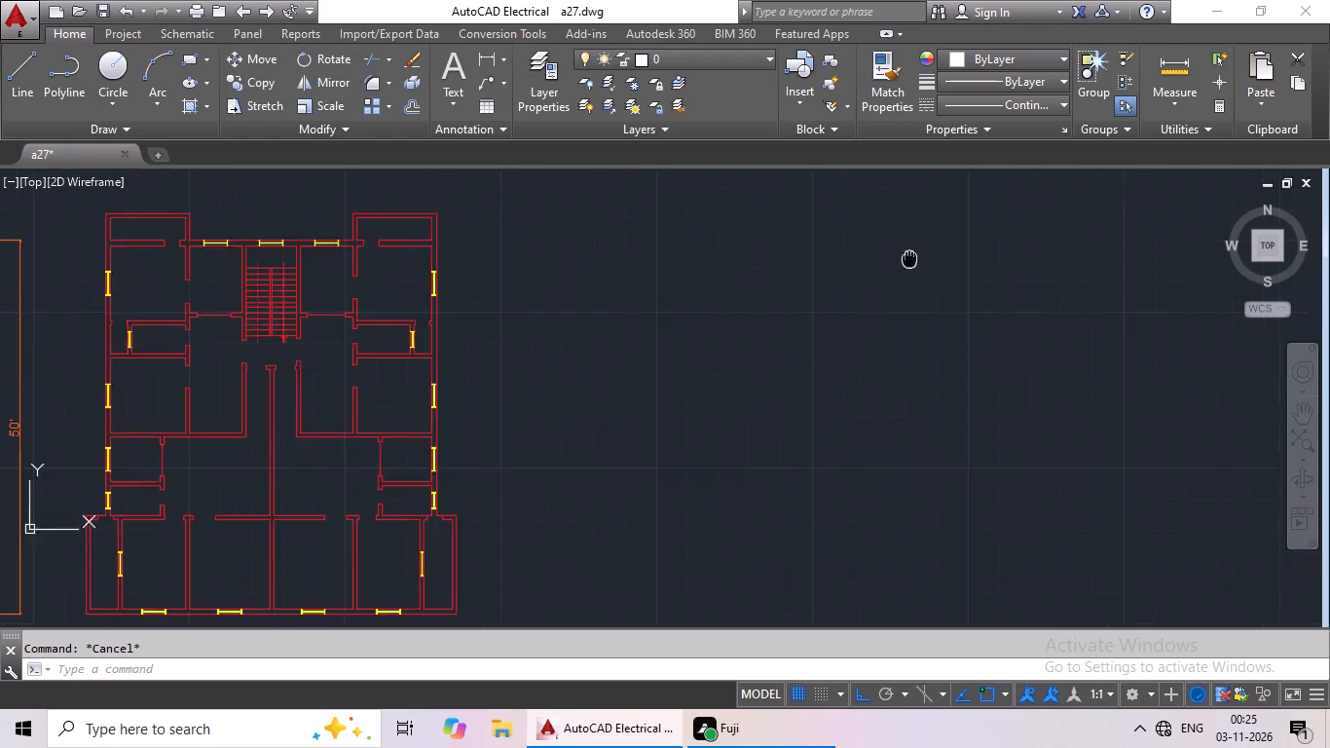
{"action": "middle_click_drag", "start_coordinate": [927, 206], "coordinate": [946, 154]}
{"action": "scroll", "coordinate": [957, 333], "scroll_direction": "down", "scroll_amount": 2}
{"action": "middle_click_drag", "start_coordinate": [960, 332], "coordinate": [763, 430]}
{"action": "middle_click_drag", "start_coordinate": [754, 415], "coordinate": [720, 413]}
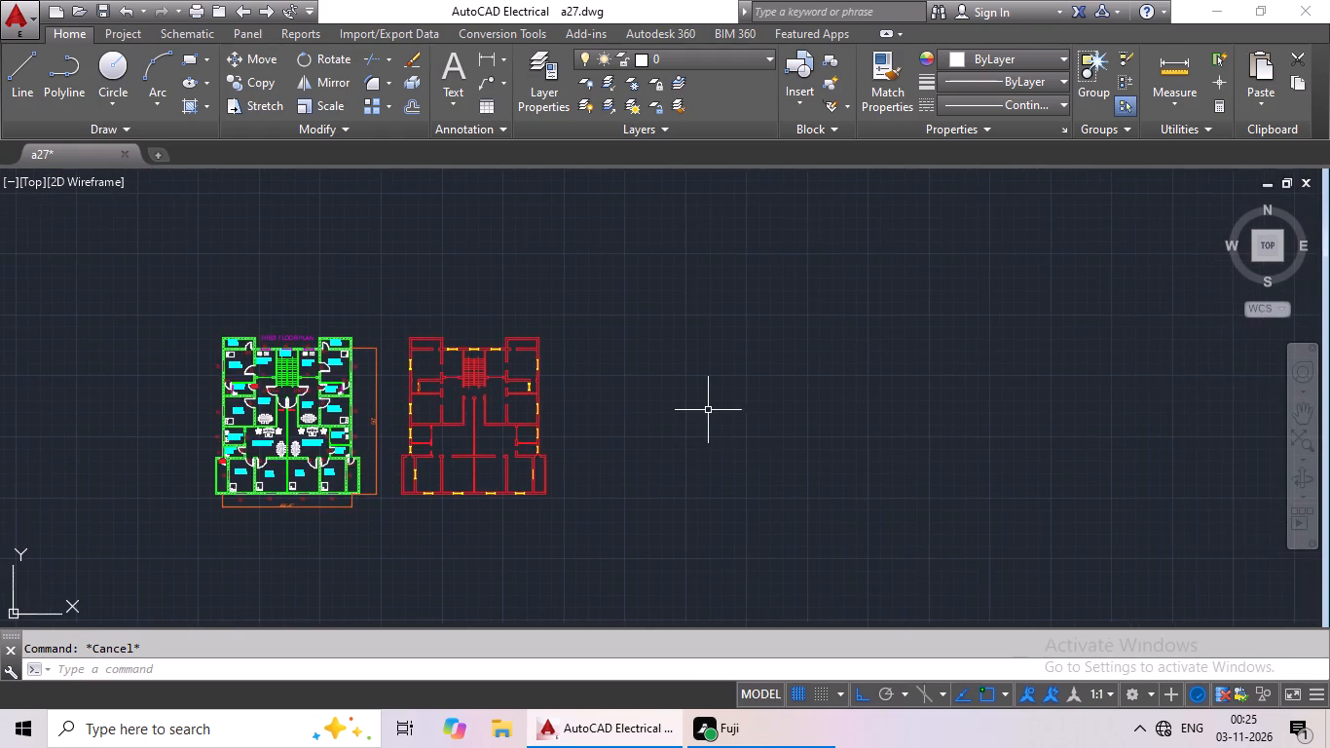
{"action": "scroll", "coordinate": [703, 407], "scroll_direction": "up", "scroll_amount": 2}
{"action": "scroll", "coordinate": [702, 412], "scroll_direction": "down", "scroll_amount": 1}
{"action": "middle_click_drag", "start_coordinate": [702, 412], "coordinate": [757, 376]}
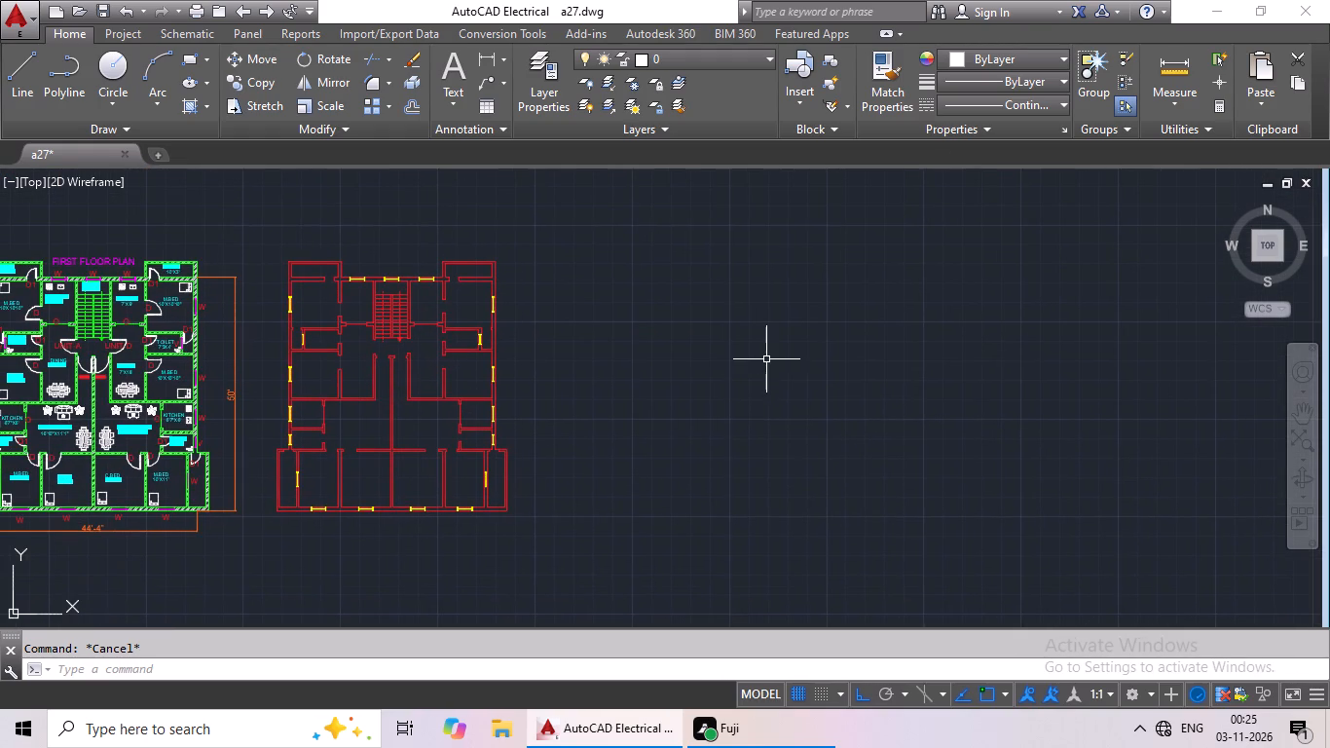